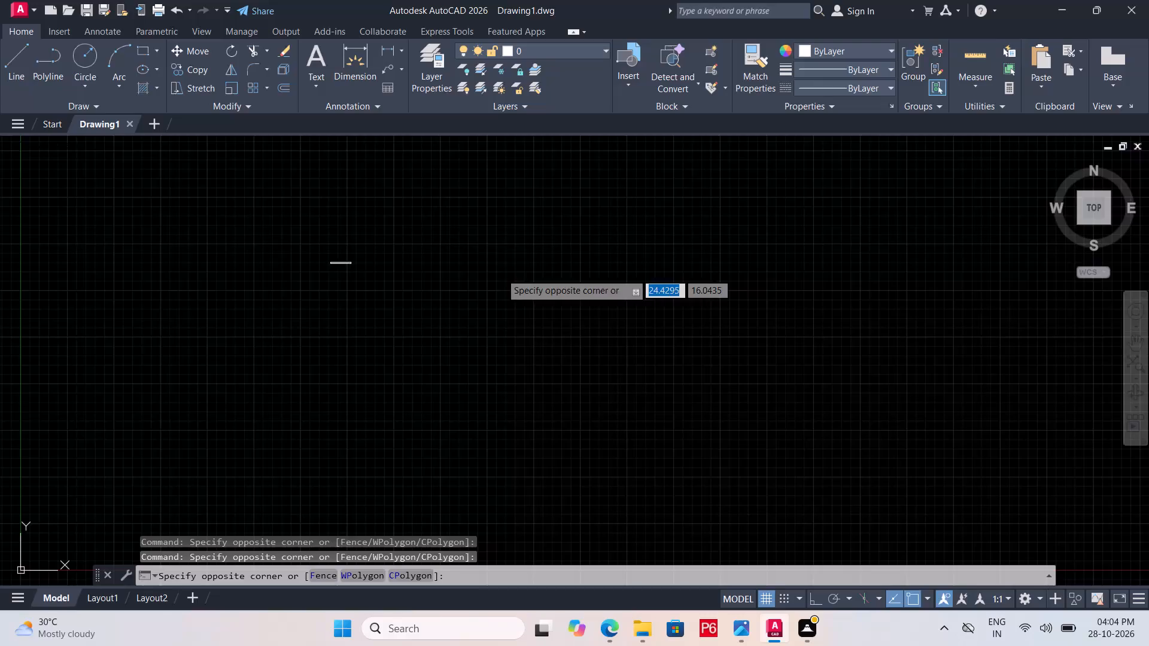
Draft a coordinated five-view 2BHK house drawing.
Save the new drawing as "drawing 23" in the cad folder on the Desktop.
click(501, 273)
key(ctrl+s)
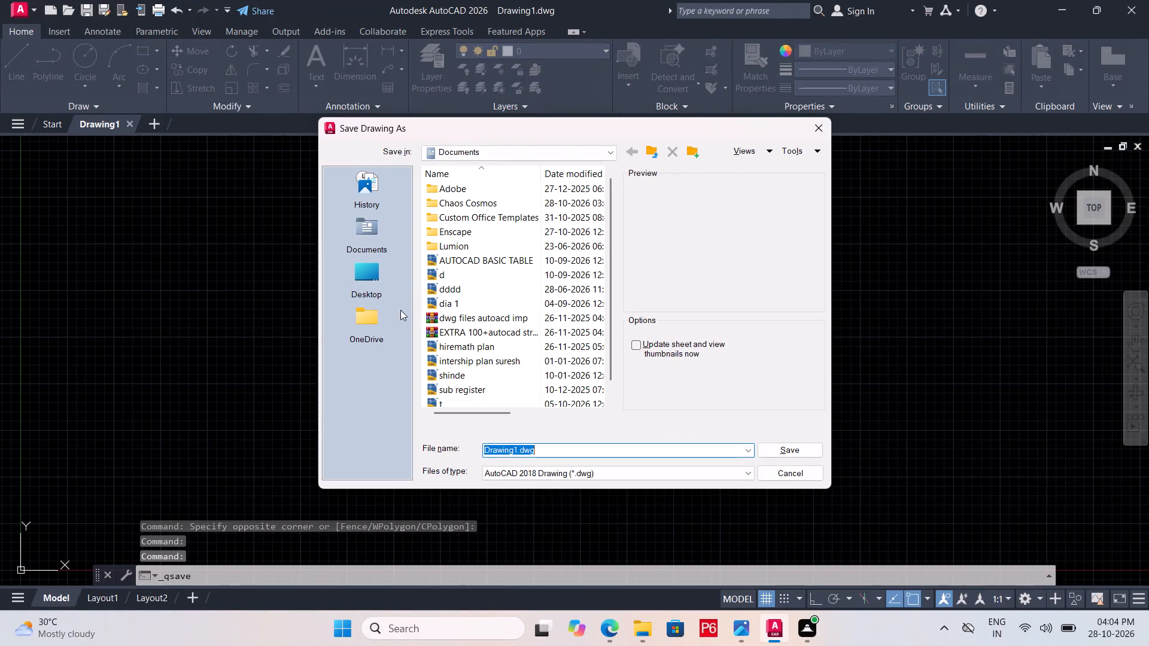
triple_click(369, 284)
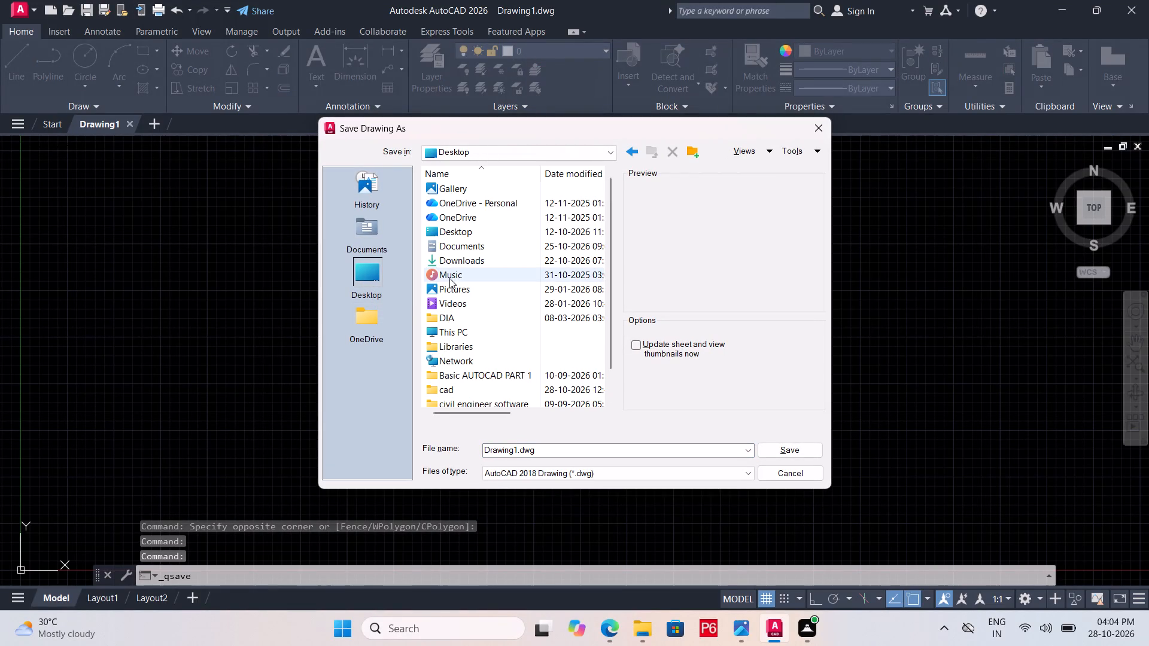
double_click(461, 386)
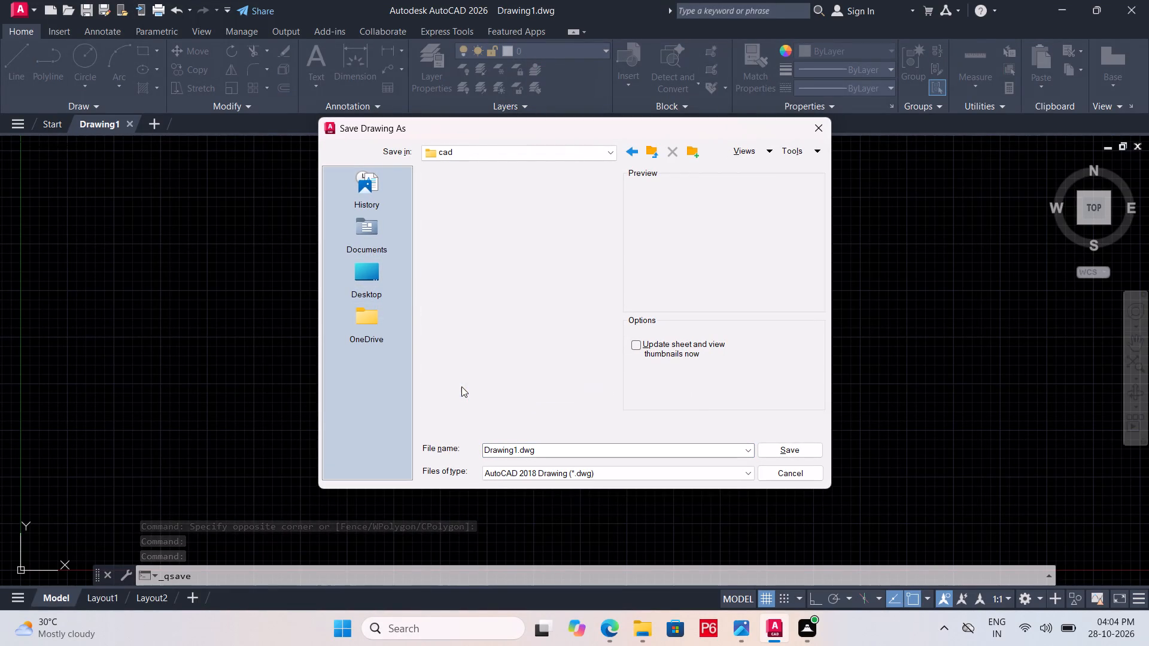
click(549, 450)
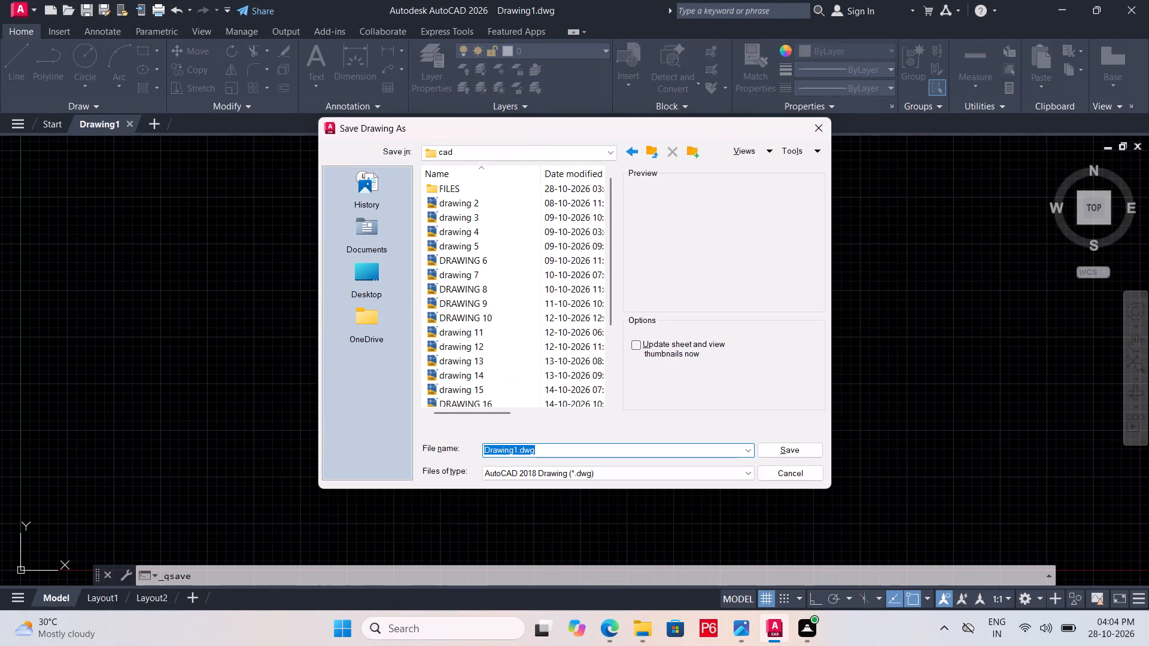
text(drawing 23)
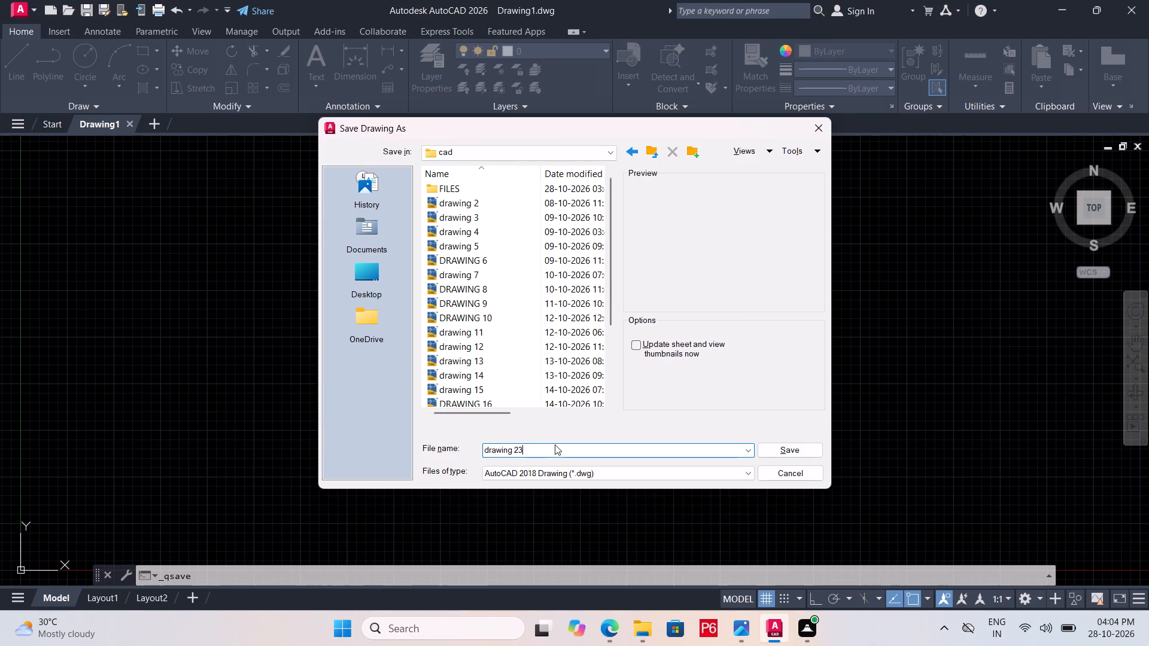
click(797, 449)
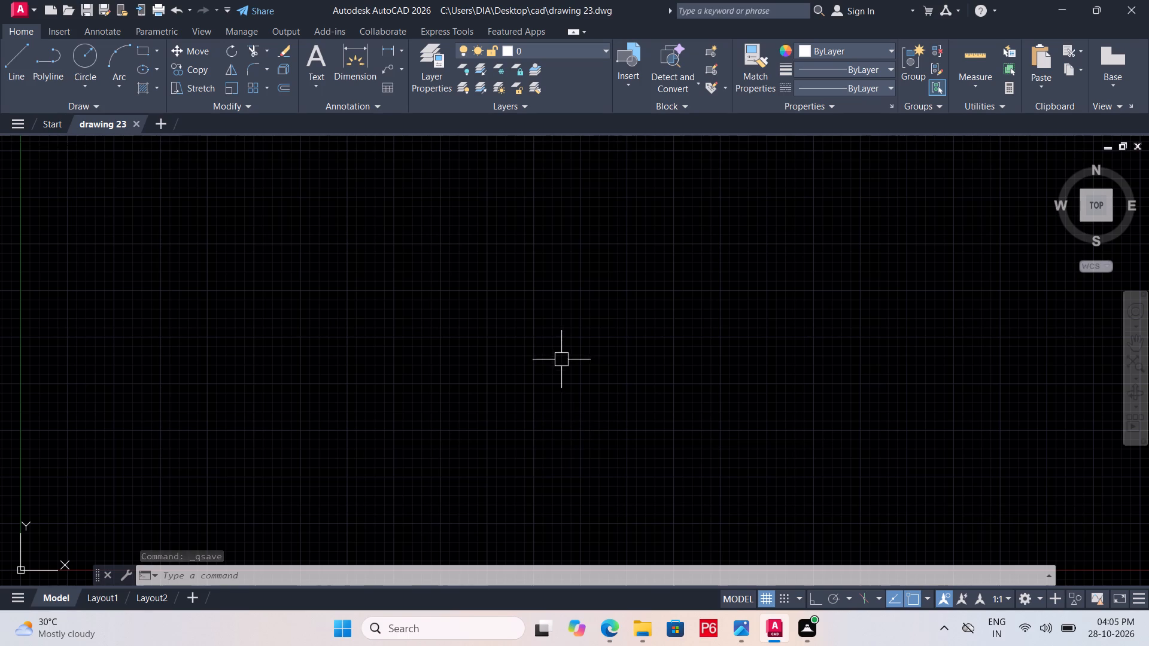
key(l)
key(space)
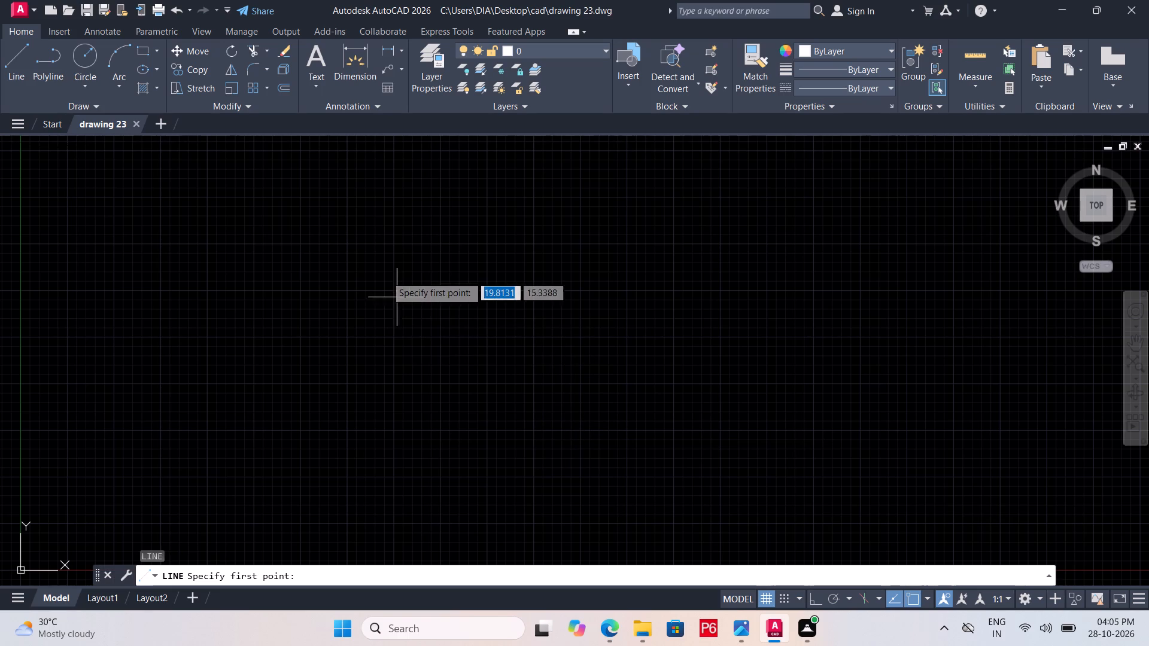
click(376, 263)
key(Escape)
Configure the drawing units to Engineering length type with 0'-0.0" precision.
text(un)
key(space)
click(522, 206)
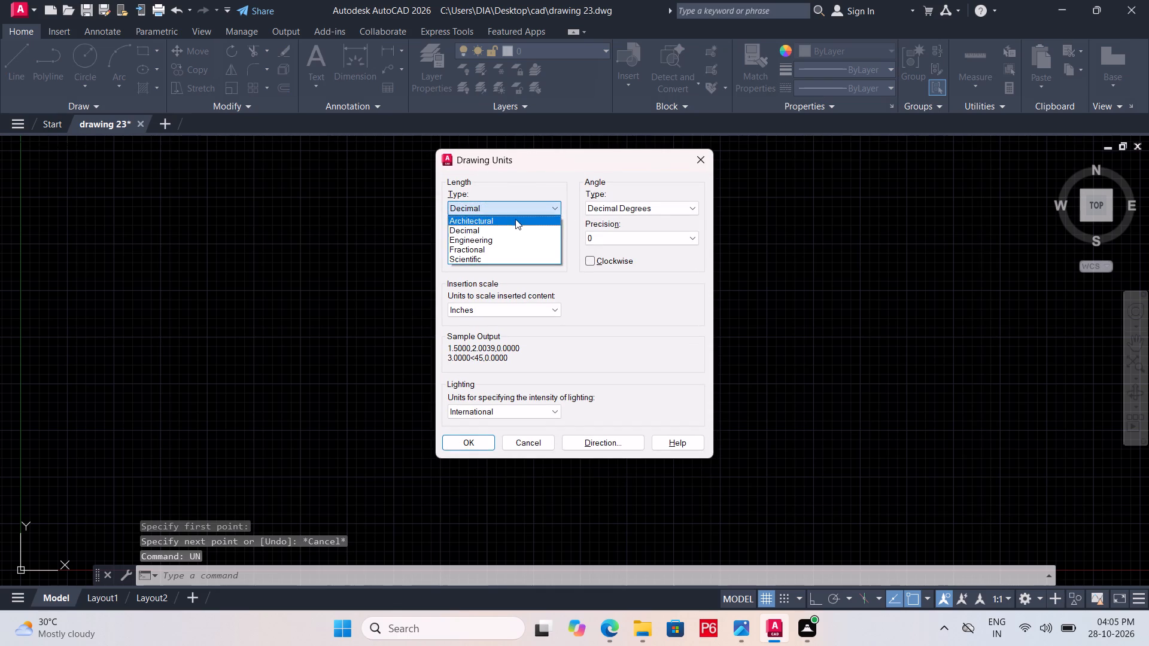
click(505, 239)
click(503, 240)
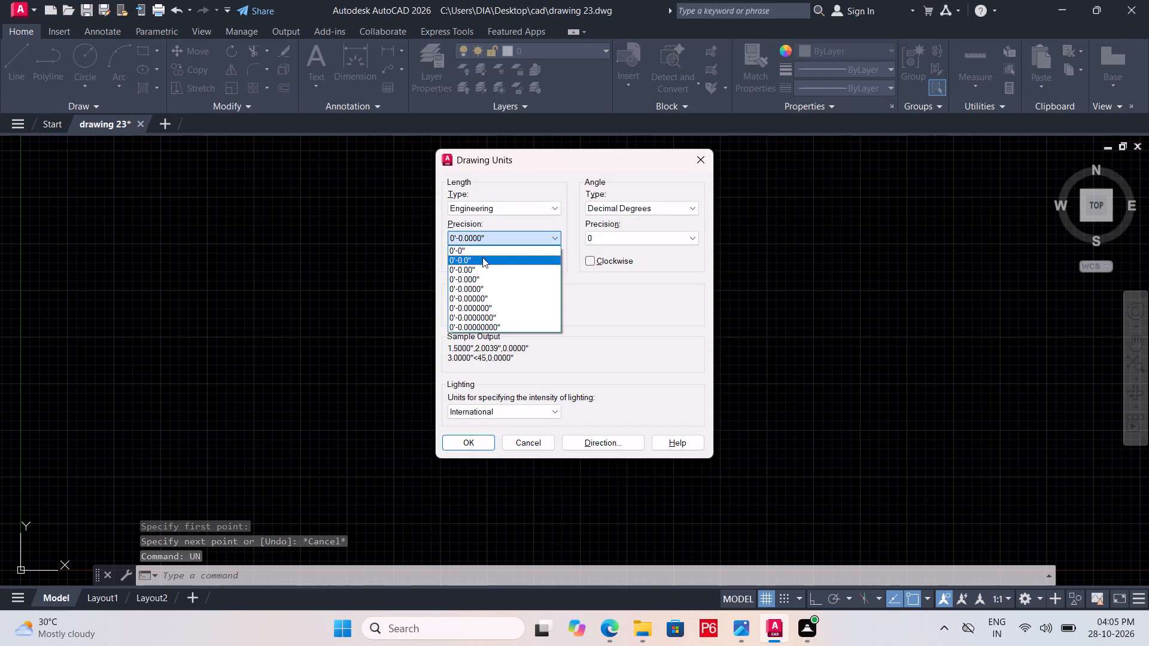
click(482, 257)
click(484, 440)
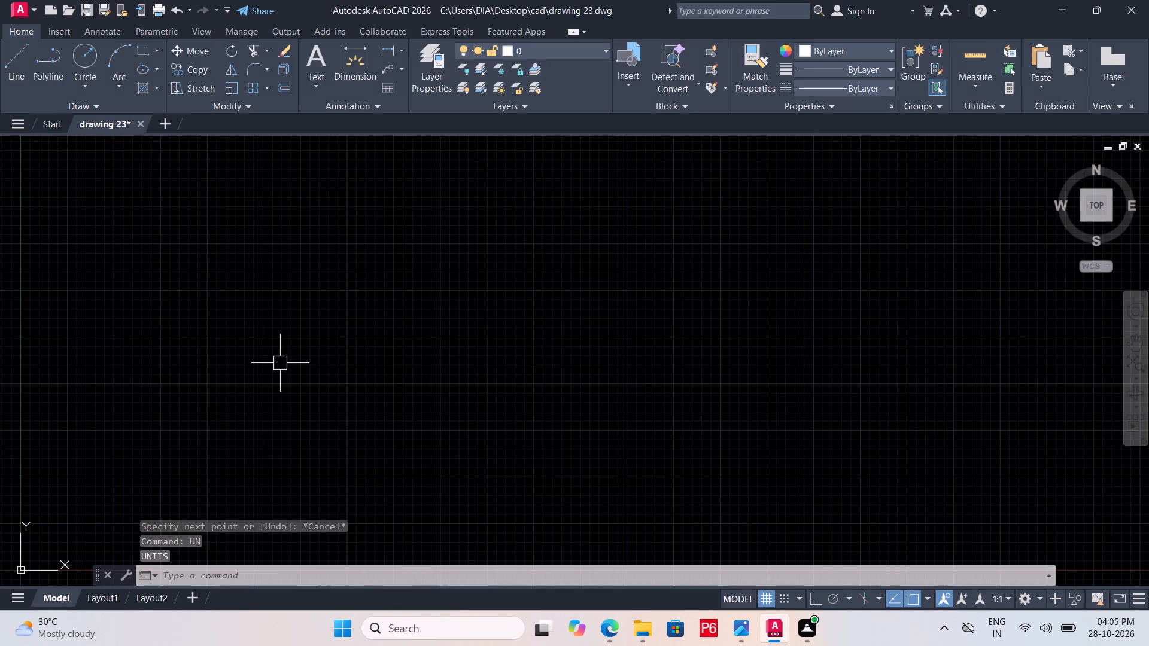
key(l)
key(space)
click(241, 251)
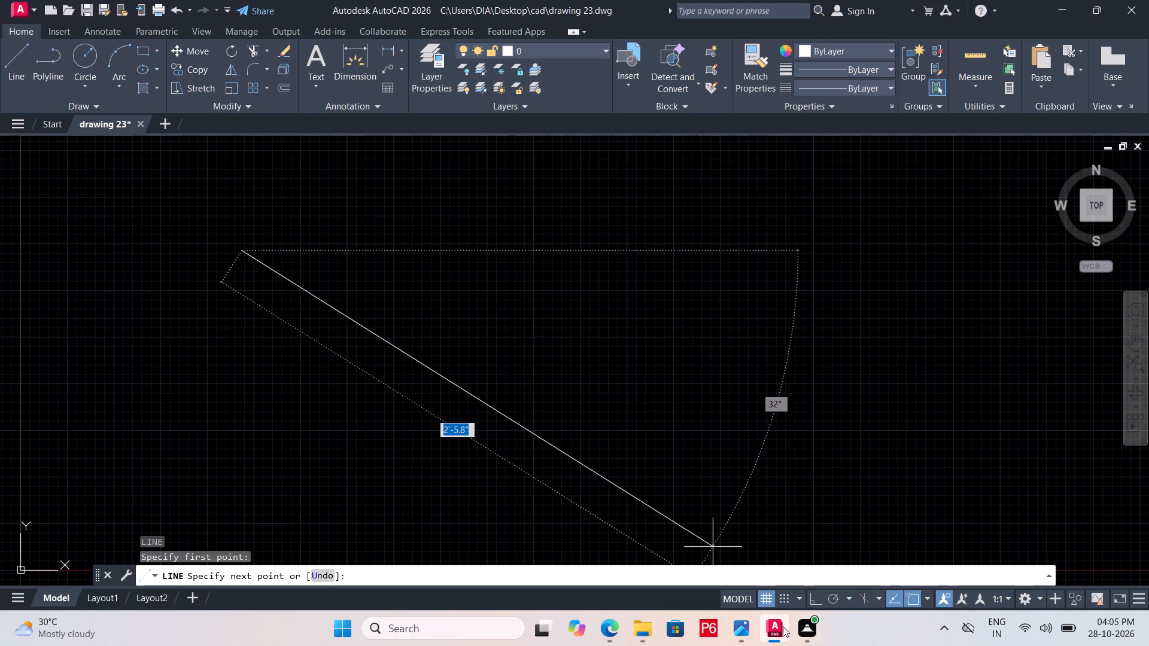
Arrange the ground floor plan image from Photos beside a wider drawing window and enlarge the plan for reference.
click(747, 629)
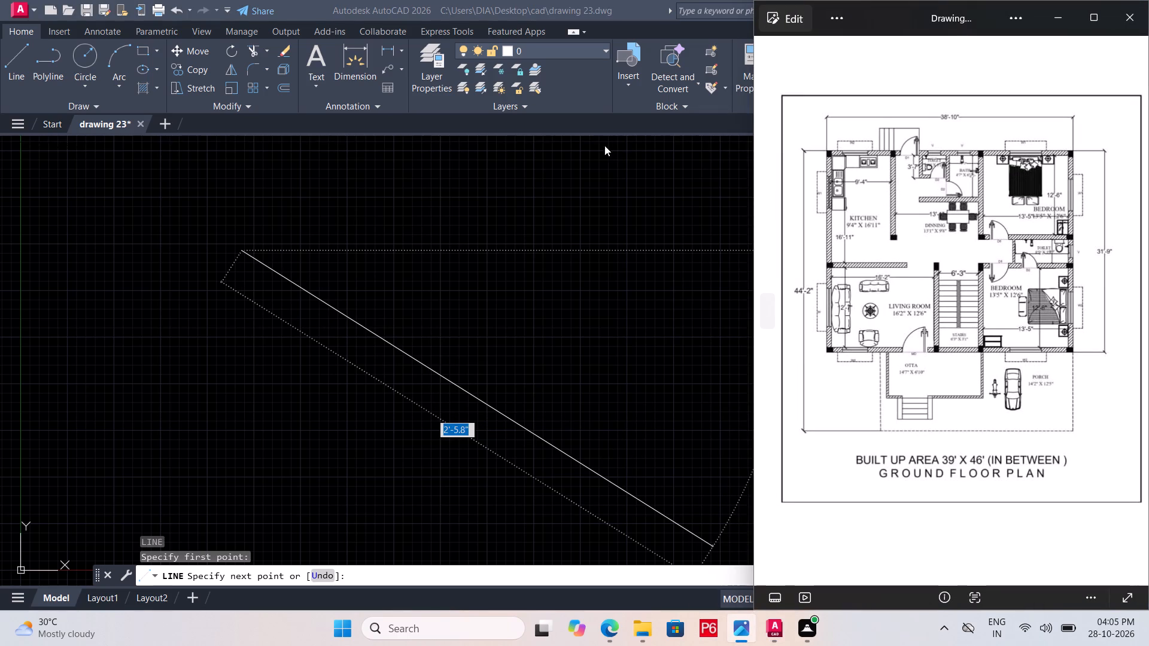
key(space)
click(510, 213)
key(Escape)
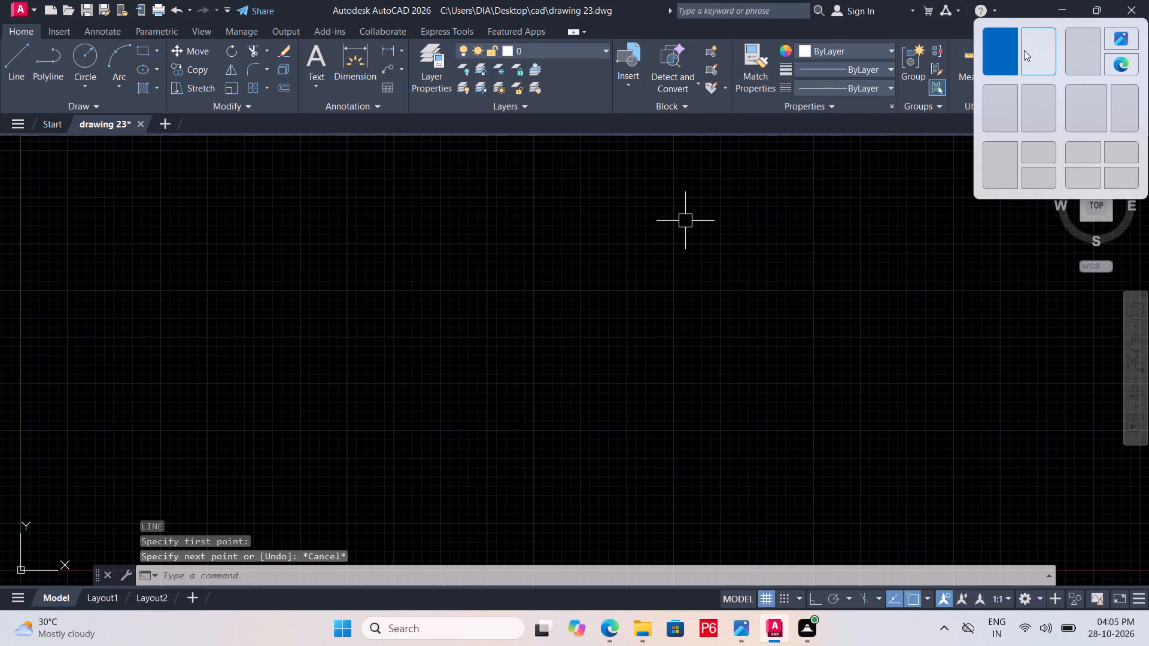
click(1024, 50)
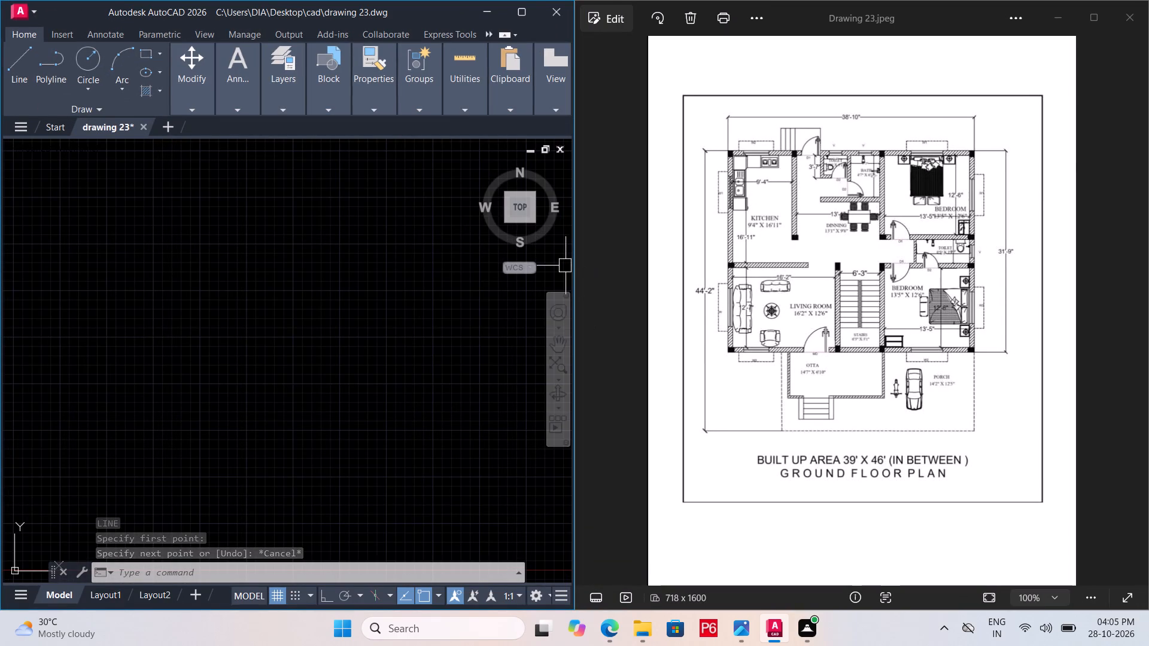
drag(574, 269, 1019, 264)
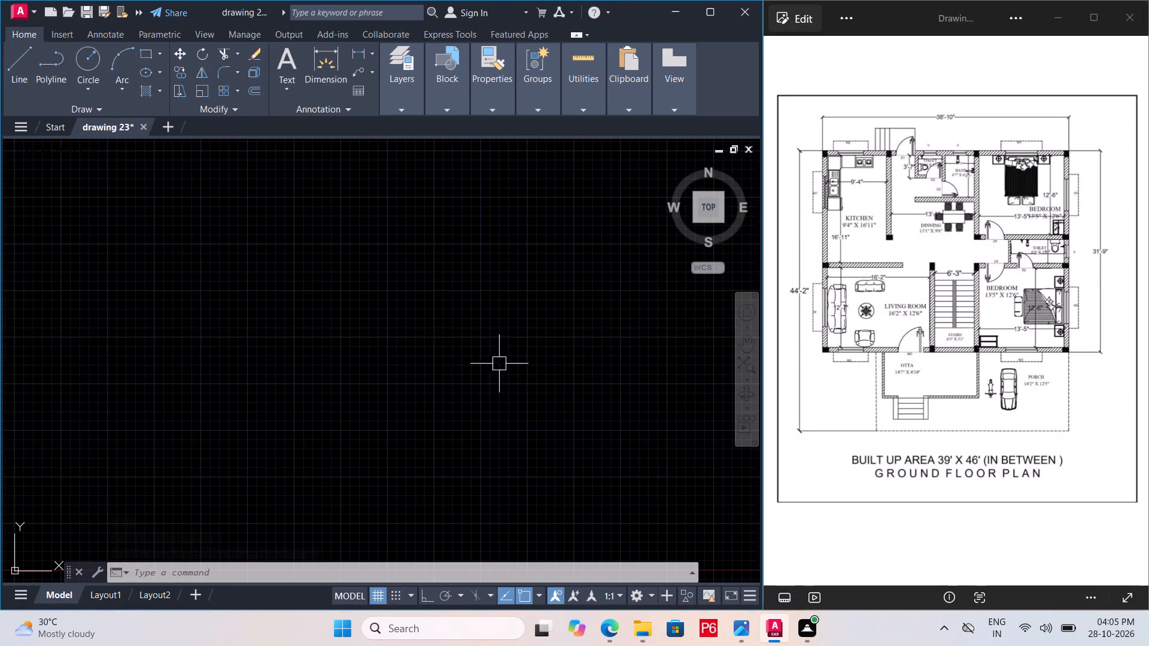
scroll(915, 231, up, 2)
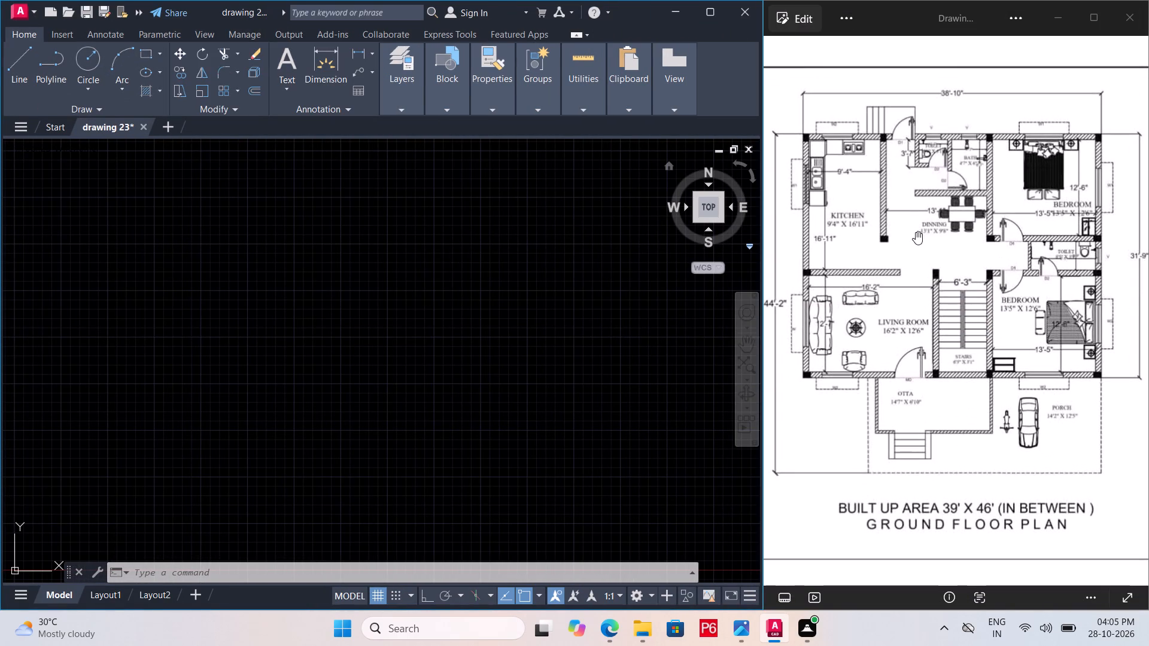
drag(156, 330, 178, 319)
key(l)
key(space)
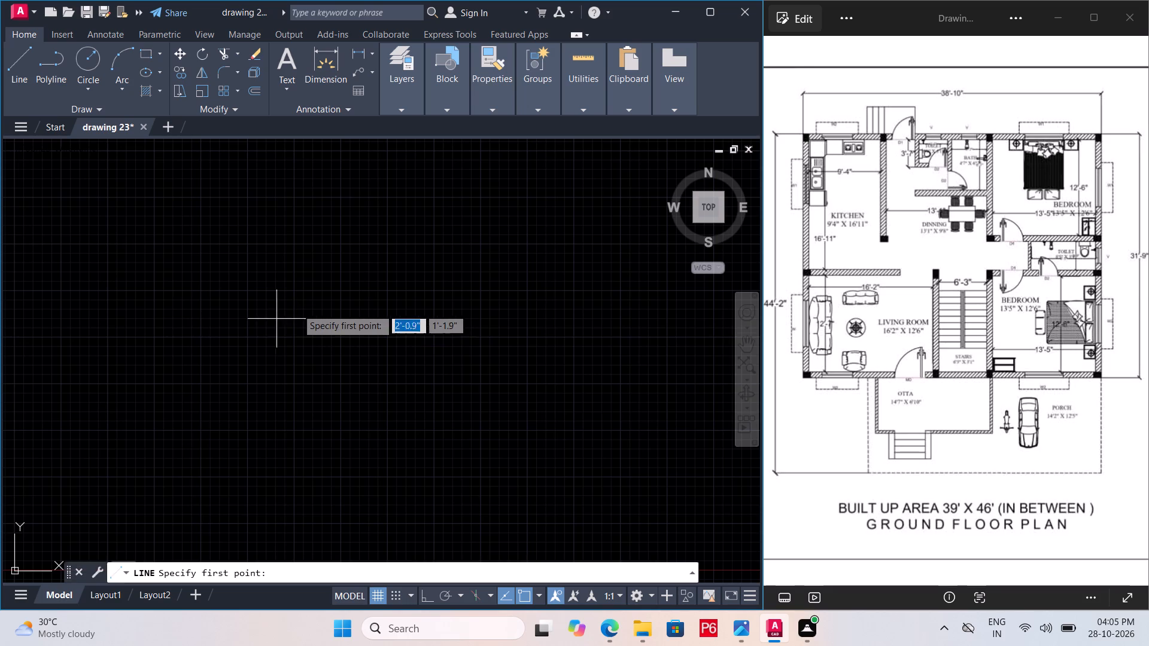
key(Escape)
Turn off the grid display in the drawing area.
key(space)
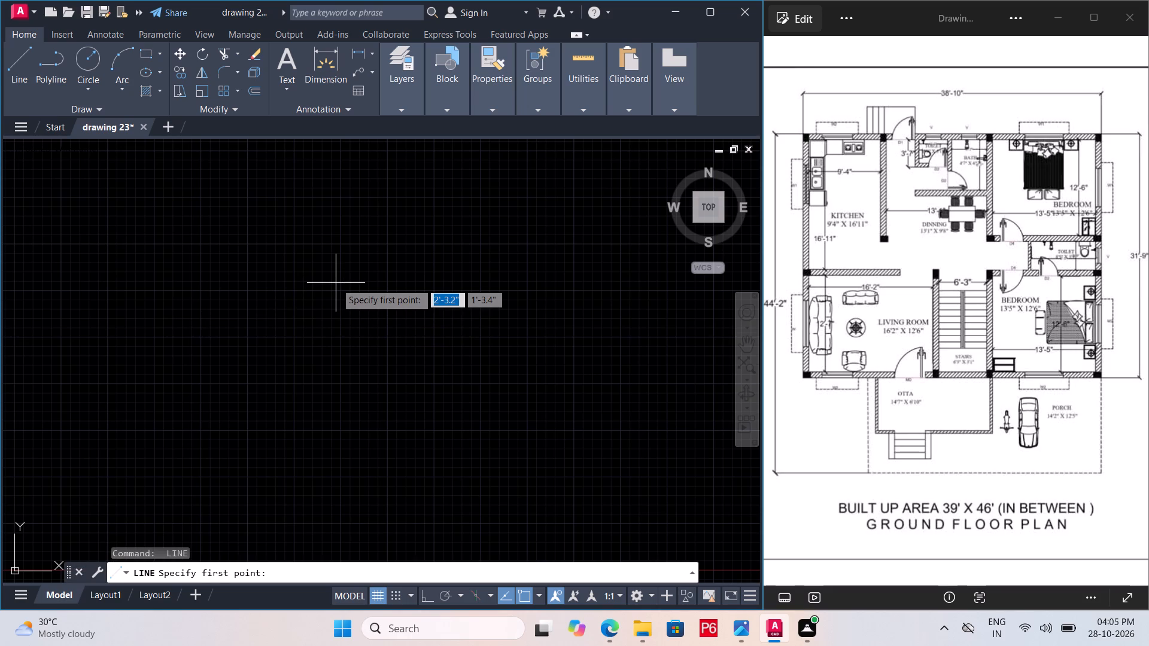
key(F7)
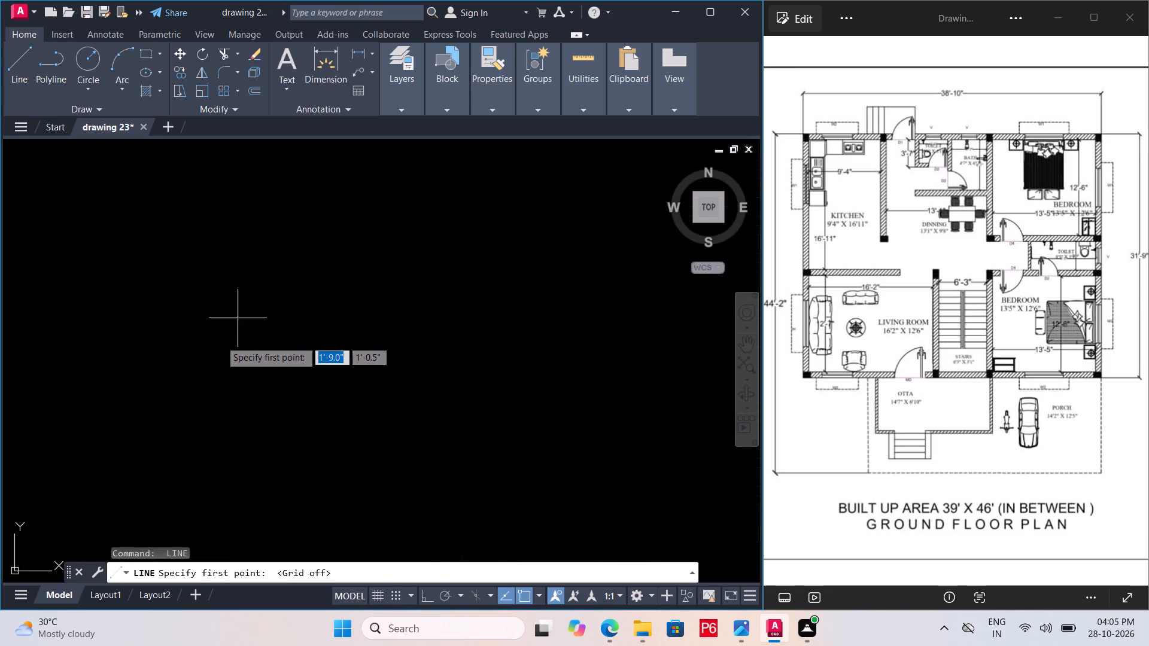
key(l)
key(Escape)
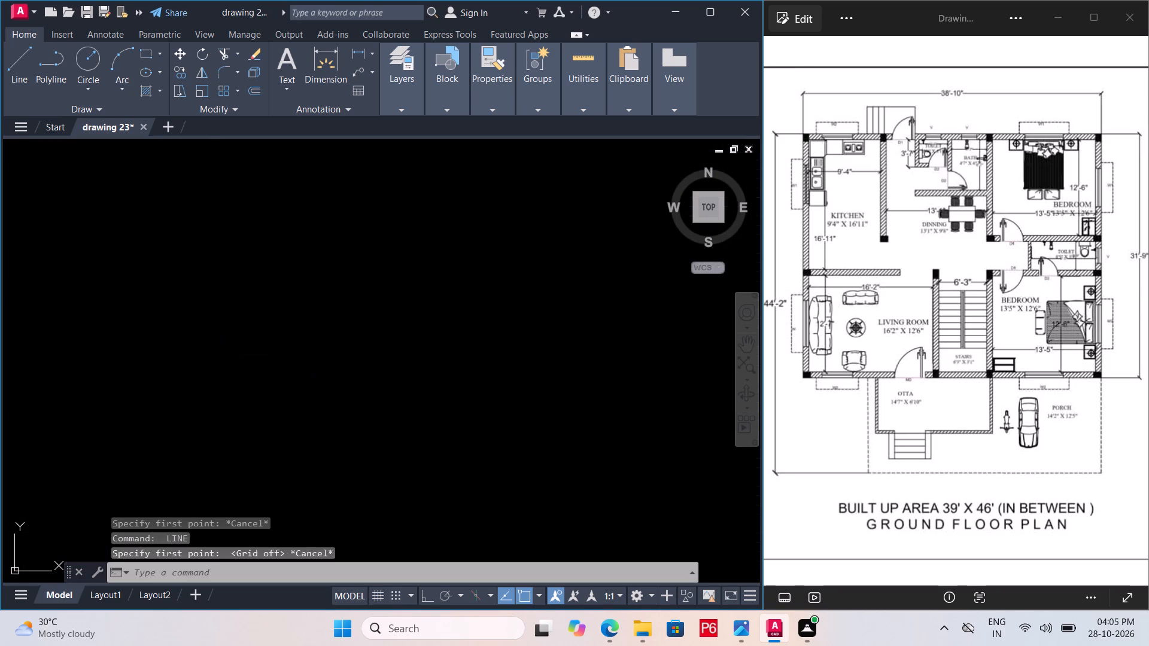
Draw the kitchen's bottom edge as a horizontal 9'4" line going right, with ortho mode on.
key(l)
key(space)
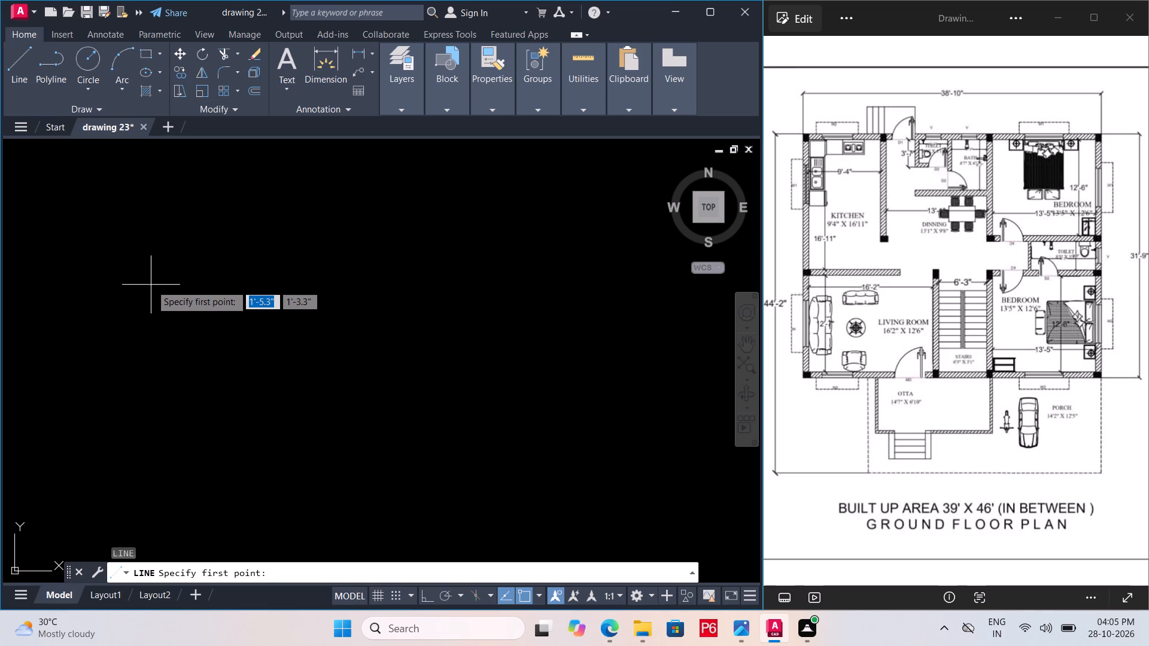
drag(151, 285, 159, 283)
key(F8)
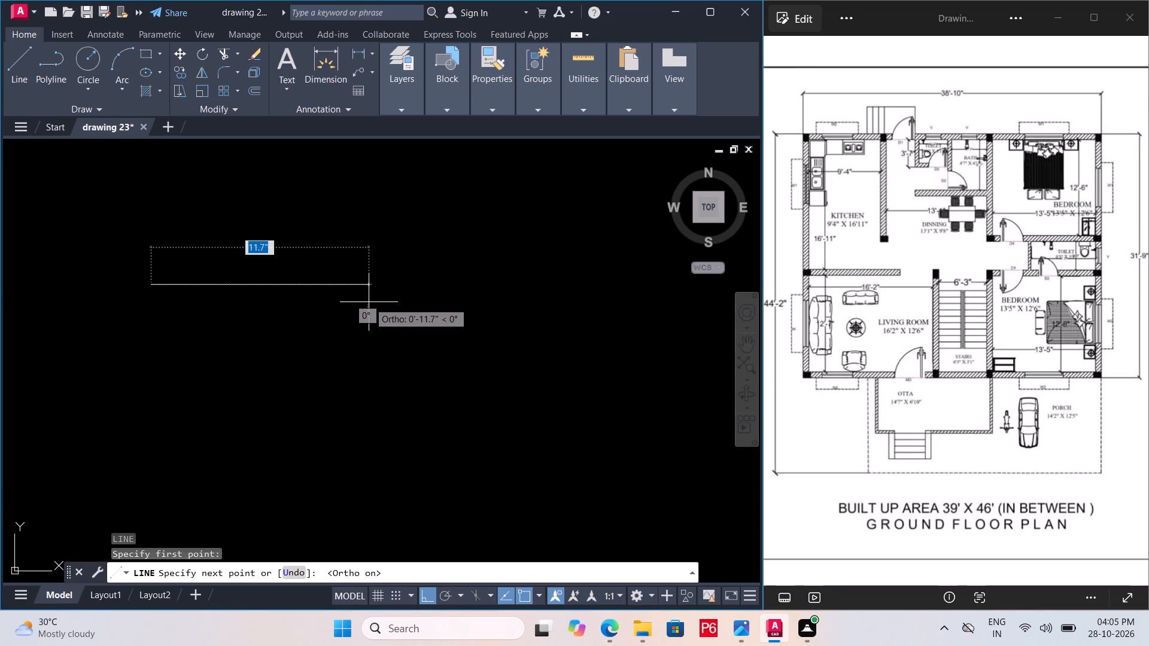
text(9'4)
key(shift+quotedbl)
key(Return)
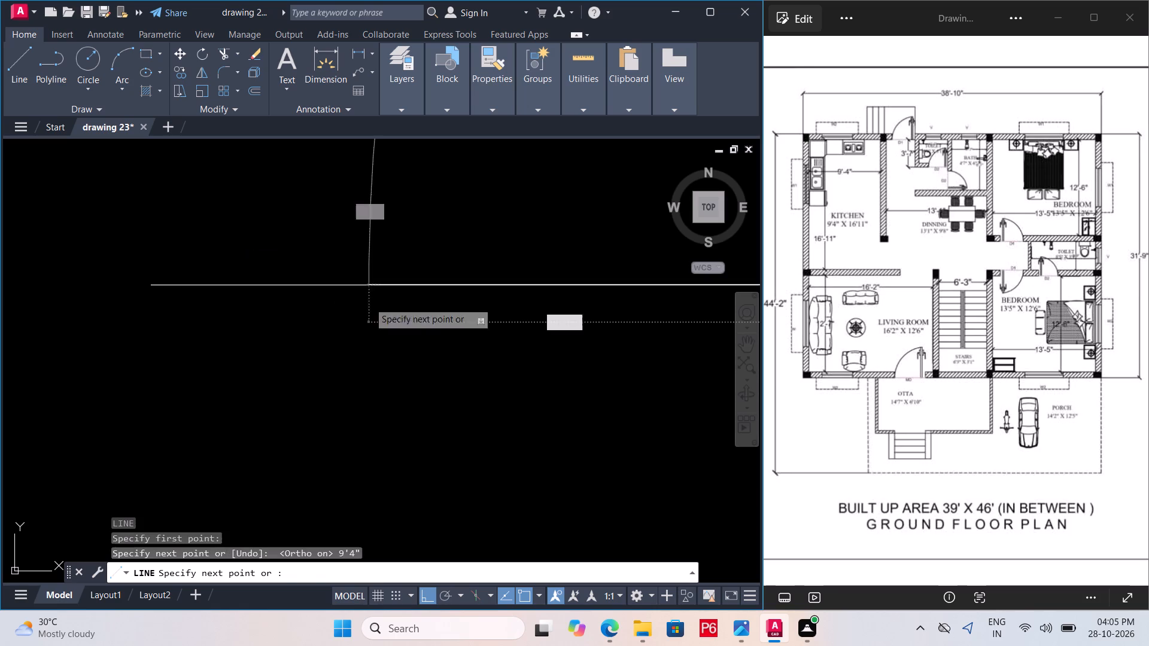
Continue the kitchen outline with a vertical 16' line going up from the bottom edge's right end.
scroll(232, 428, down, 13)
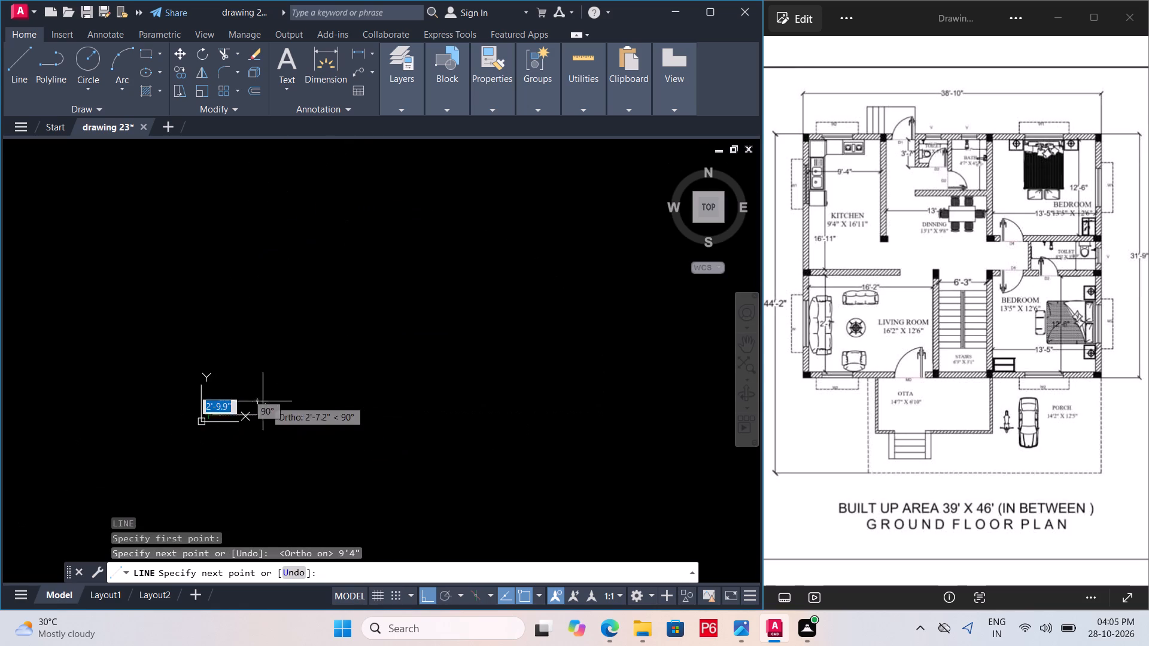
middle_drag(273, 328, 409, 316)
scroll(393, 363, up, 5)
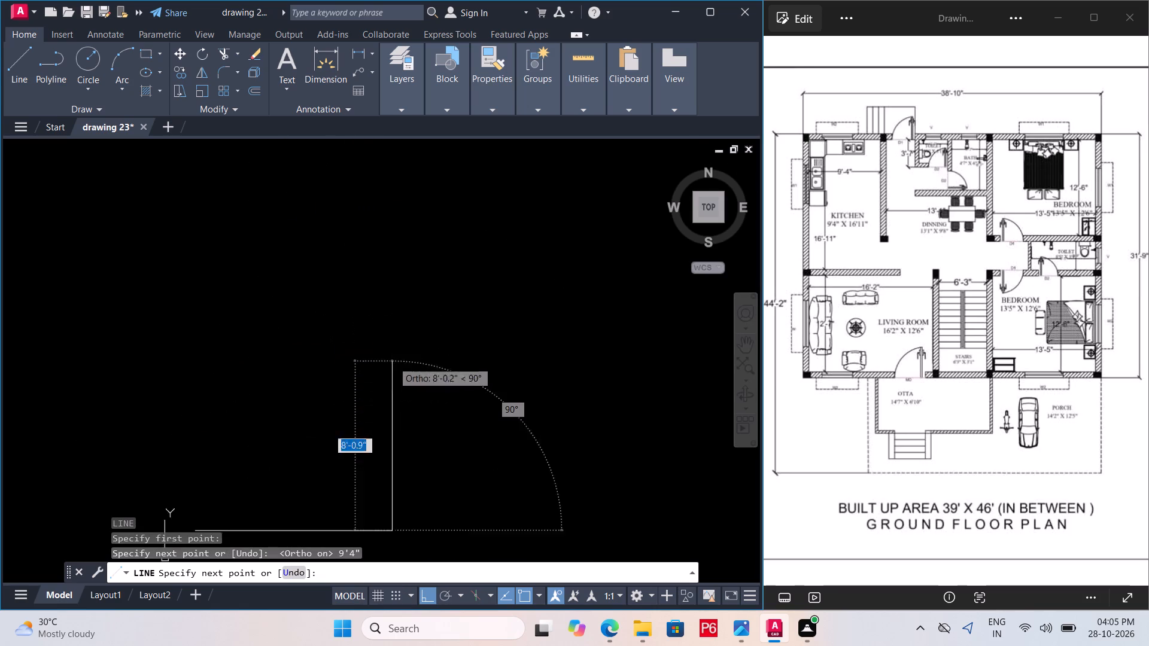
scroll(411, 343, down, 6)
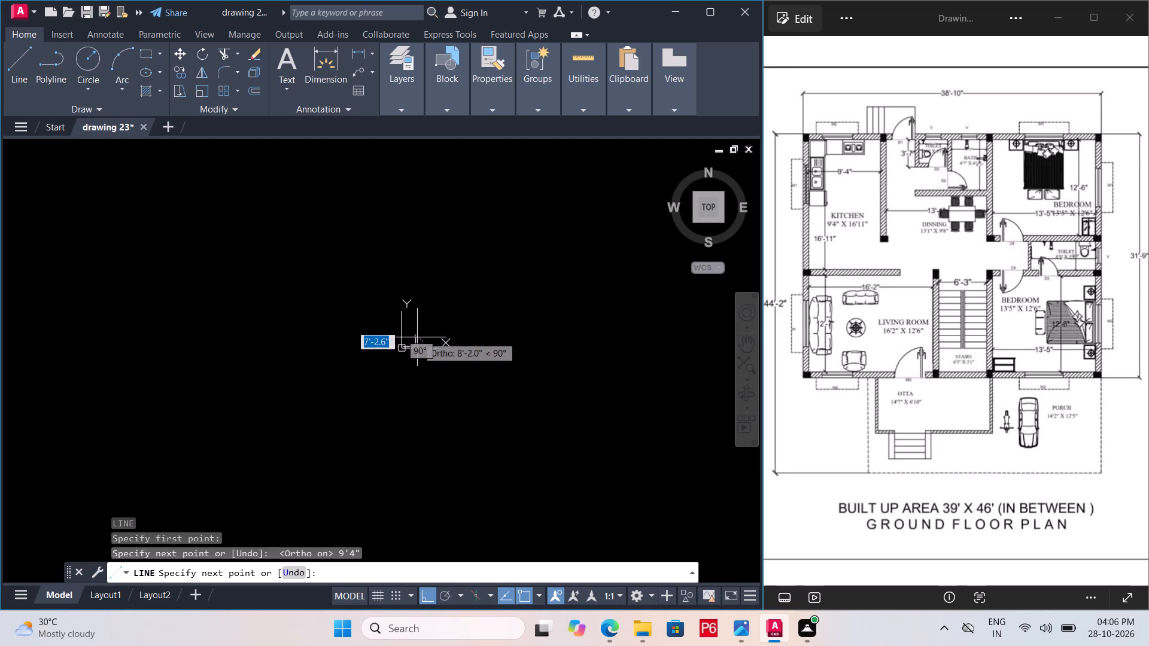
scroll(417, 337, up, 3)
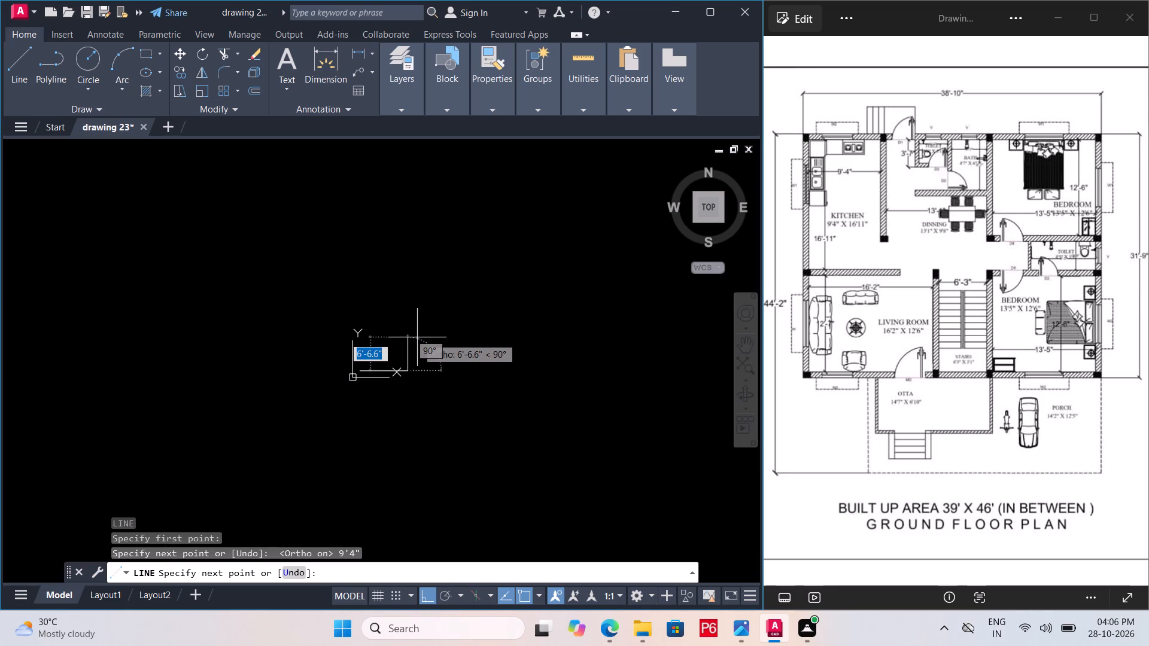
text(16)
key(apostrophe)
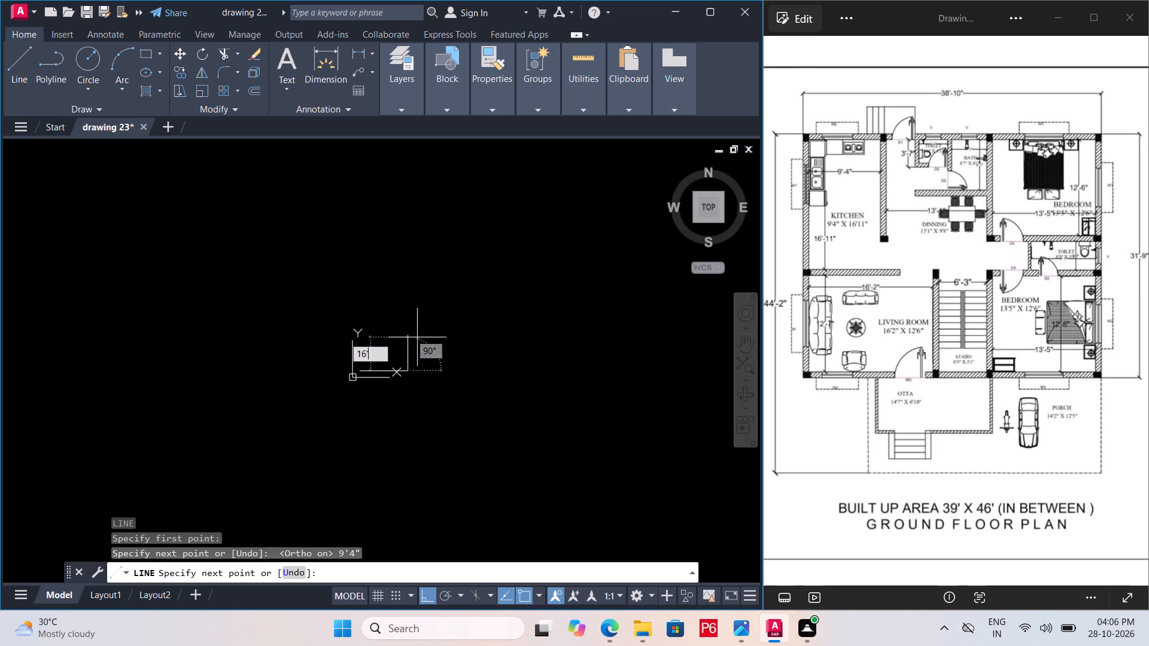
text(11)
key(BackSpace)
key(BackSpace)
key(Return)
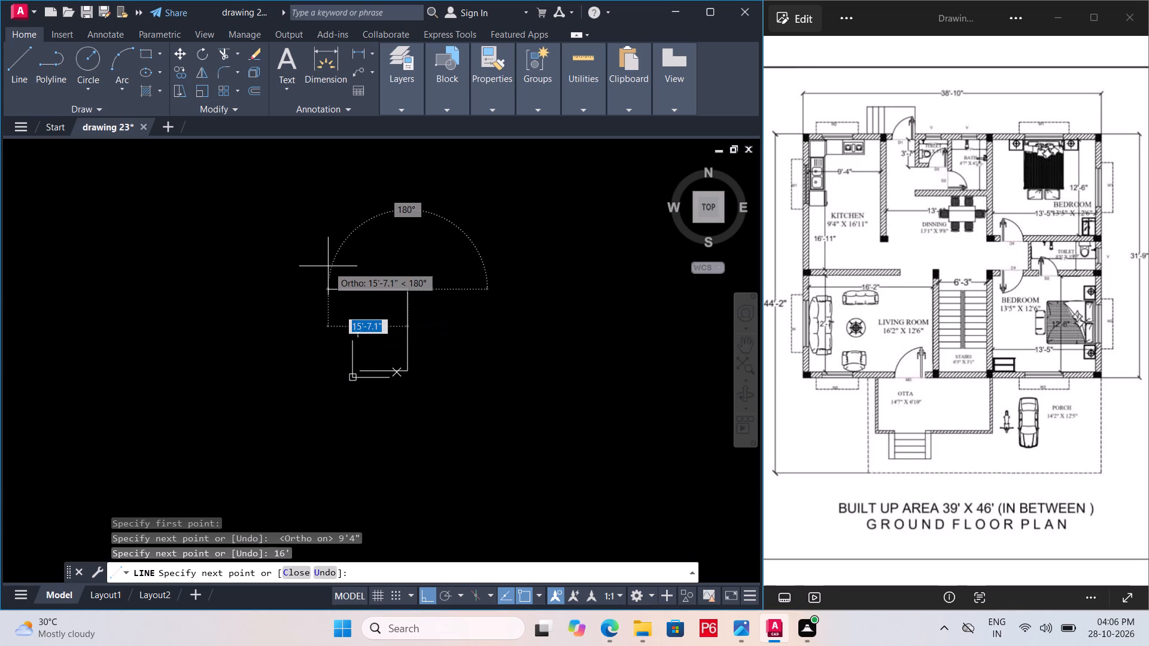
Complete the kitchen rectangle with a 9'4" line going left and a 16' line going down to the starting corner.
text(9'4")
key(Return)
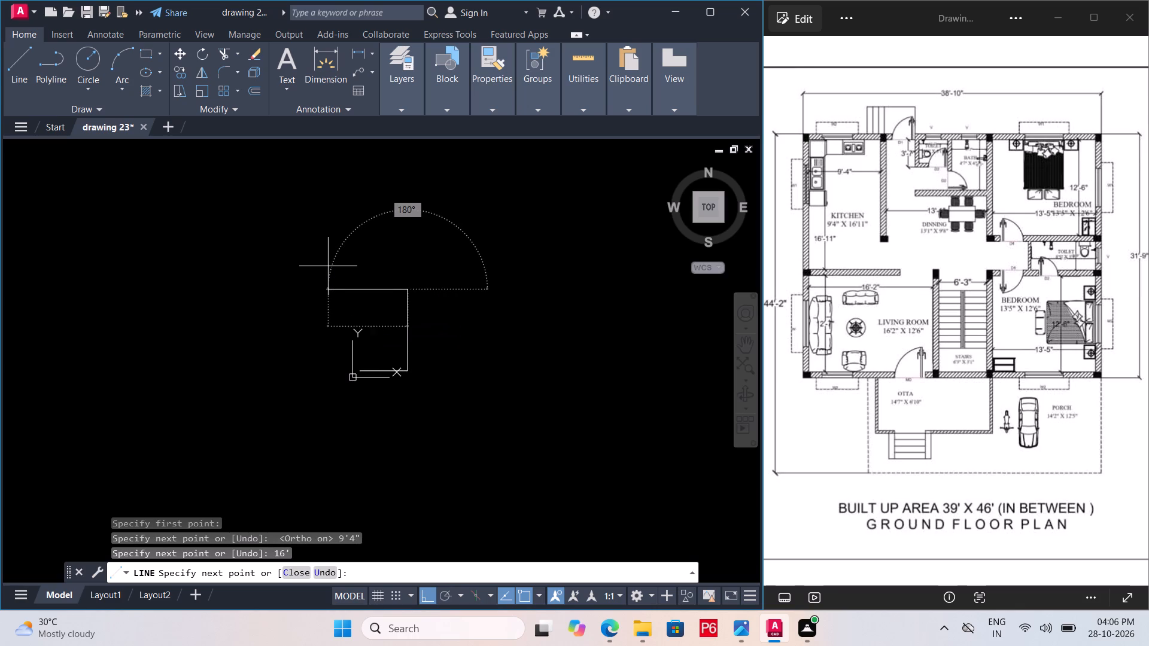
text(16)
key(apostrophe)
key(Return)
key(Escape)
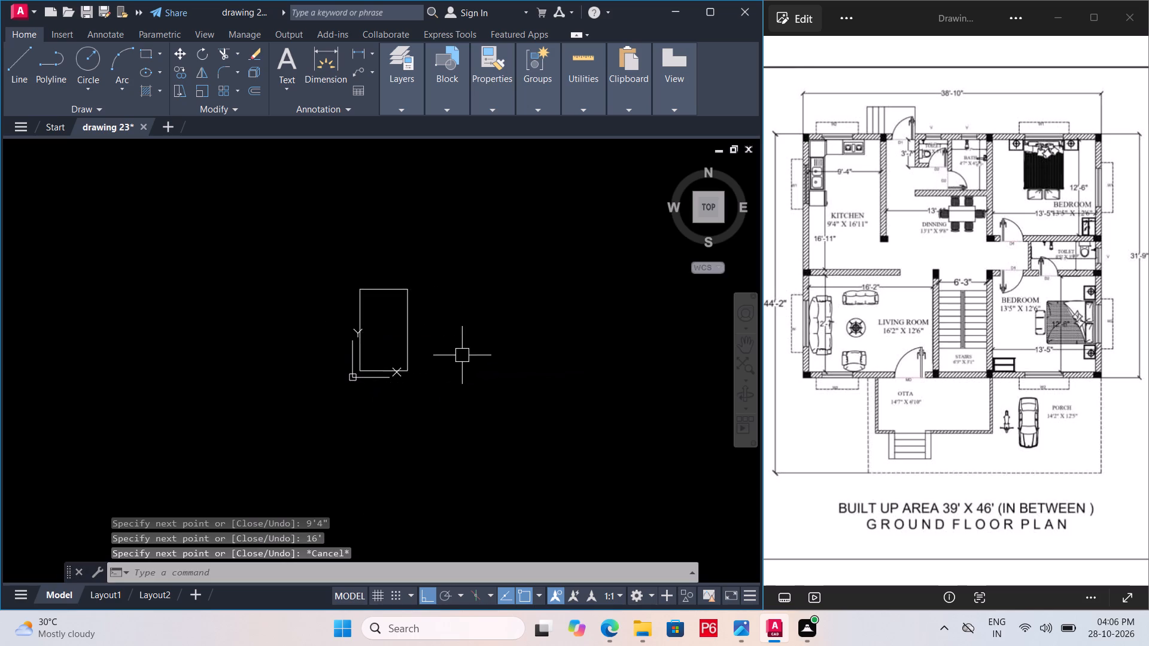
Save the drawing with the kitchen outline.
key(ctrl+s)
key(ctrl+s)
key(ctrl+s)
key(ctrl+s)
key(ctrl+s)
key(ctrl+s)
key(ctrl+s)
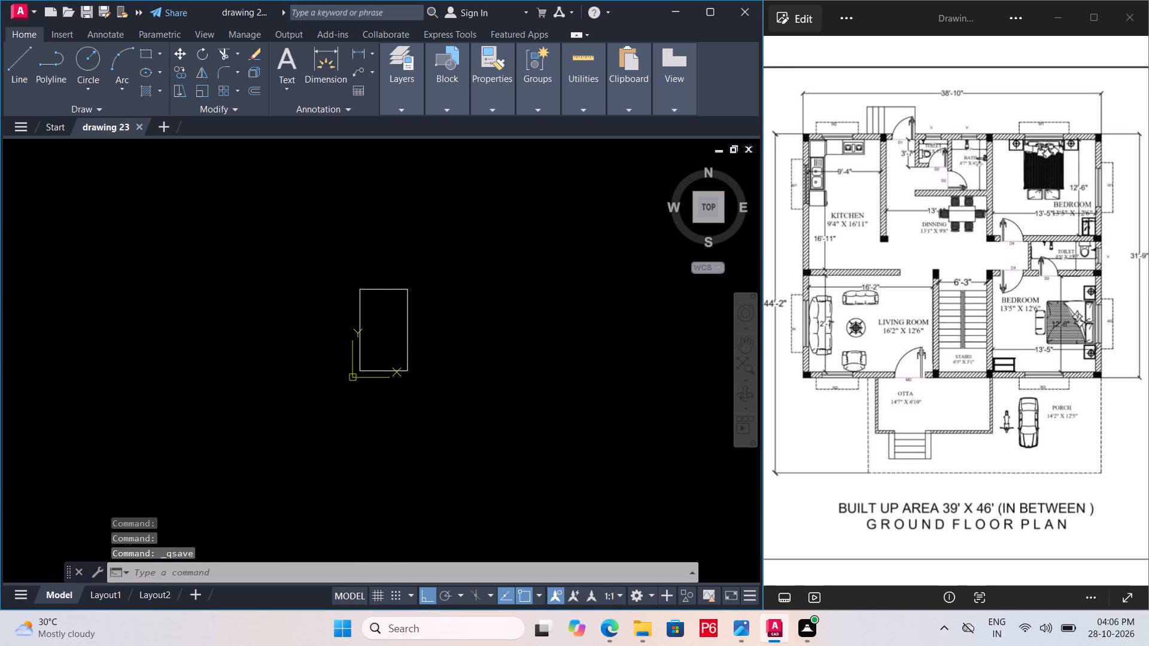
Move the whole kitchen rectangle up and to the right, away from the origin, with ortho mode off.
scroll(380, 372, up, 3)
scroll(348, 395, down, 3)
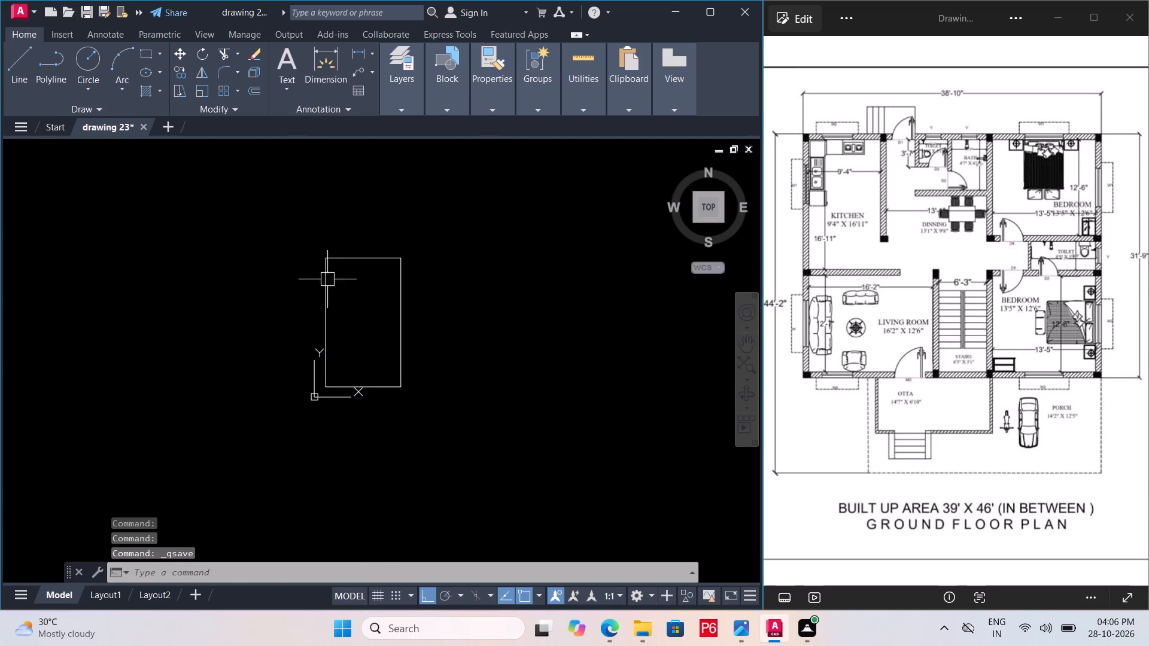
click(290, 230)
double_click(473, 445)
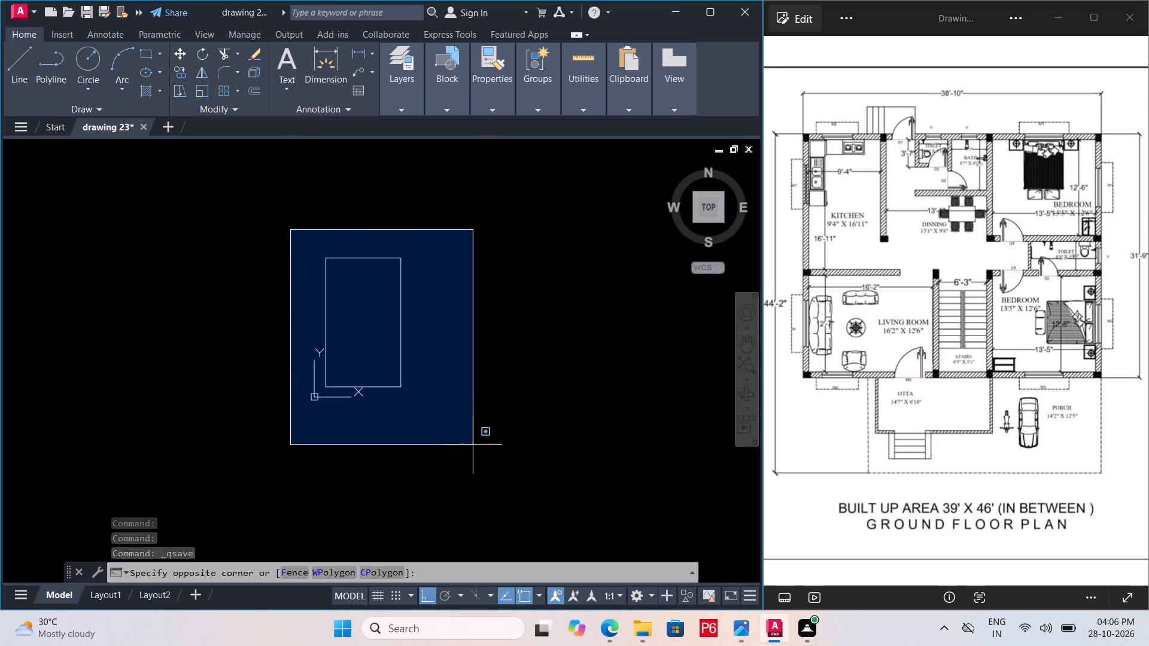
key(m)
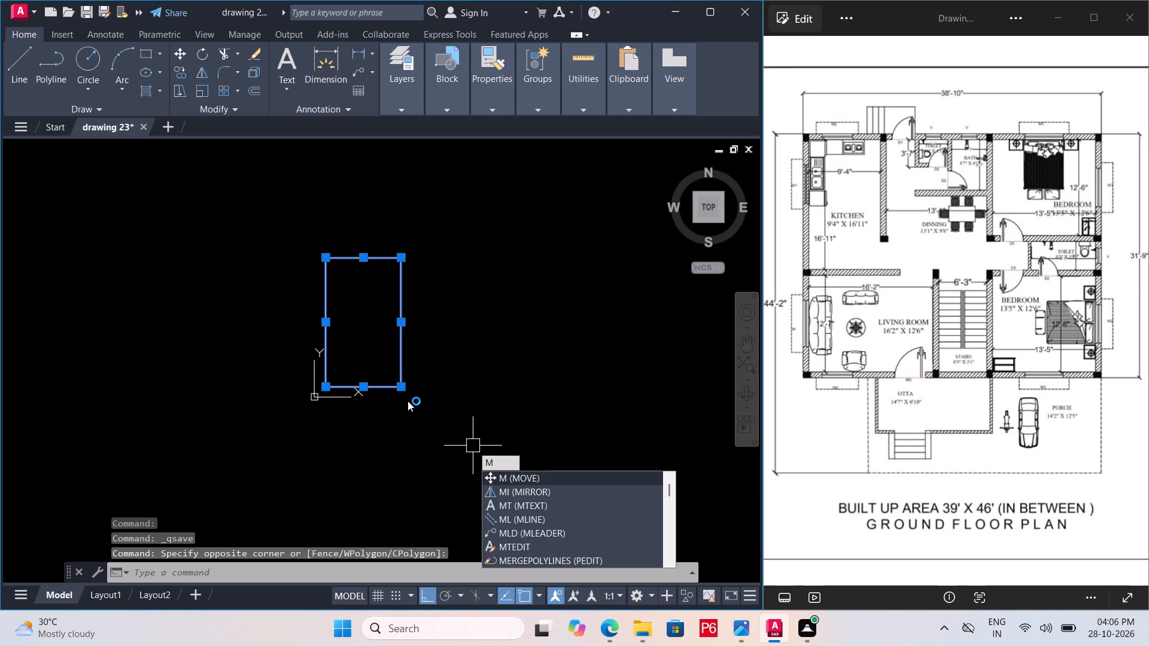
key(Return)
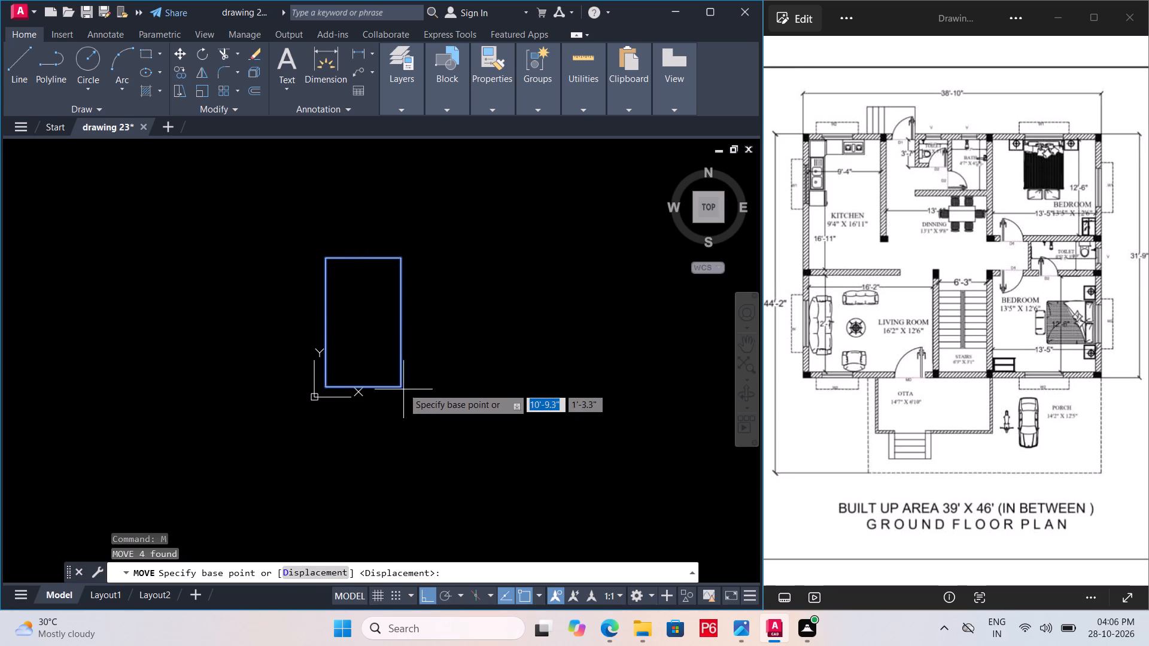
click(394, 381)
scroll(431, 310, down, 6)
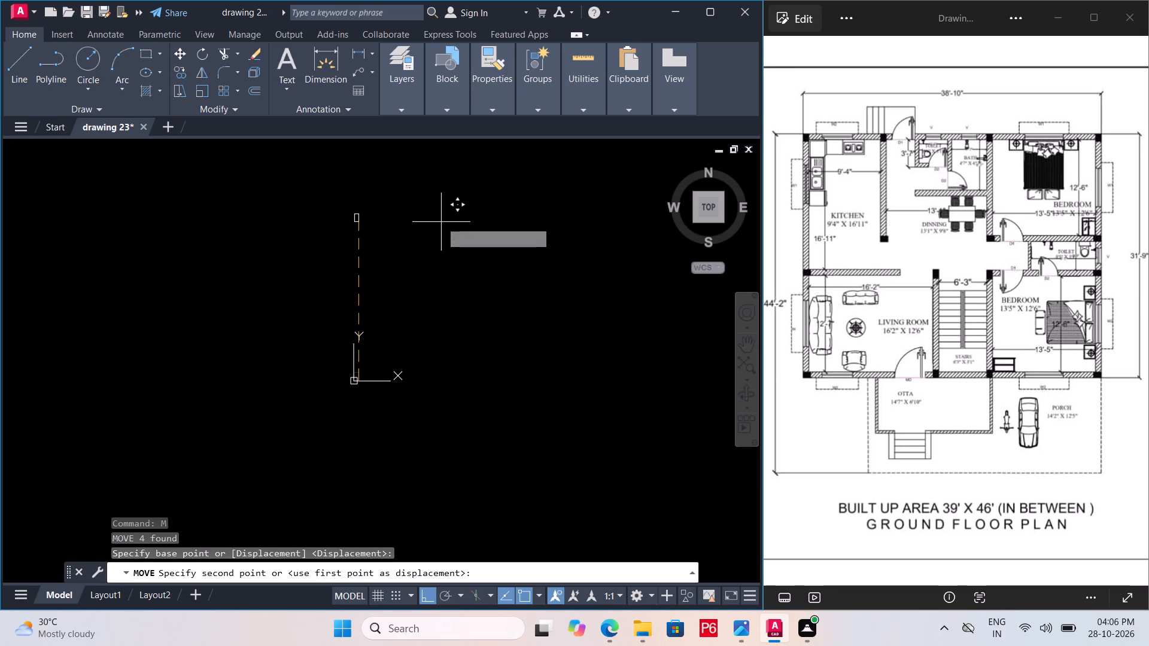
key(F8)
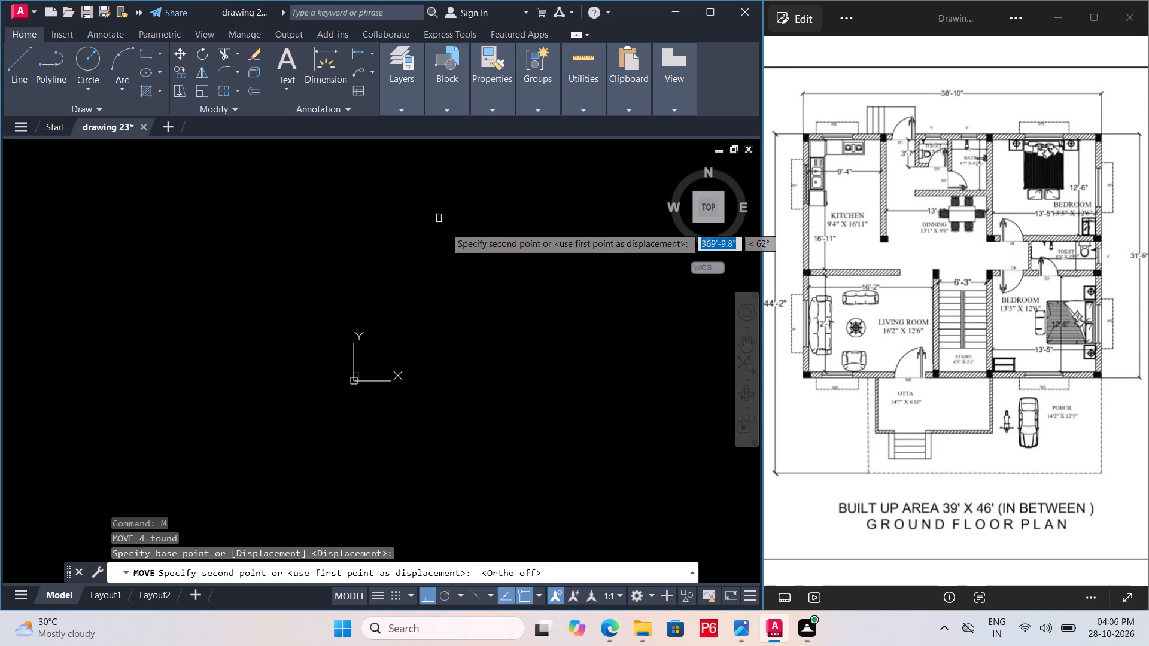
click(441, 236)
key(Escape)
scroll(448, 236, up, 1)
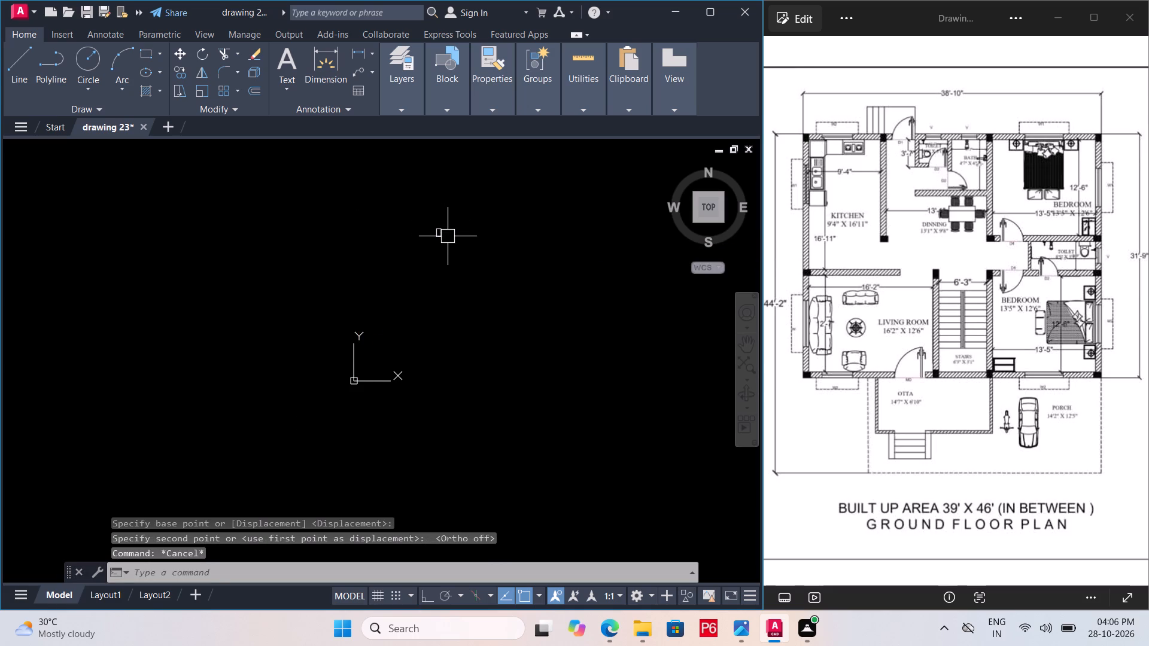
Save the drawing with the moved kitchen outline.
key(ctrl+s)
key(ctrl+s)
key(ctrl+s)
Offset all four sides of the kitchen rectangle 9" outward for the wall thickness.
scroll(440, 222, up, 5)
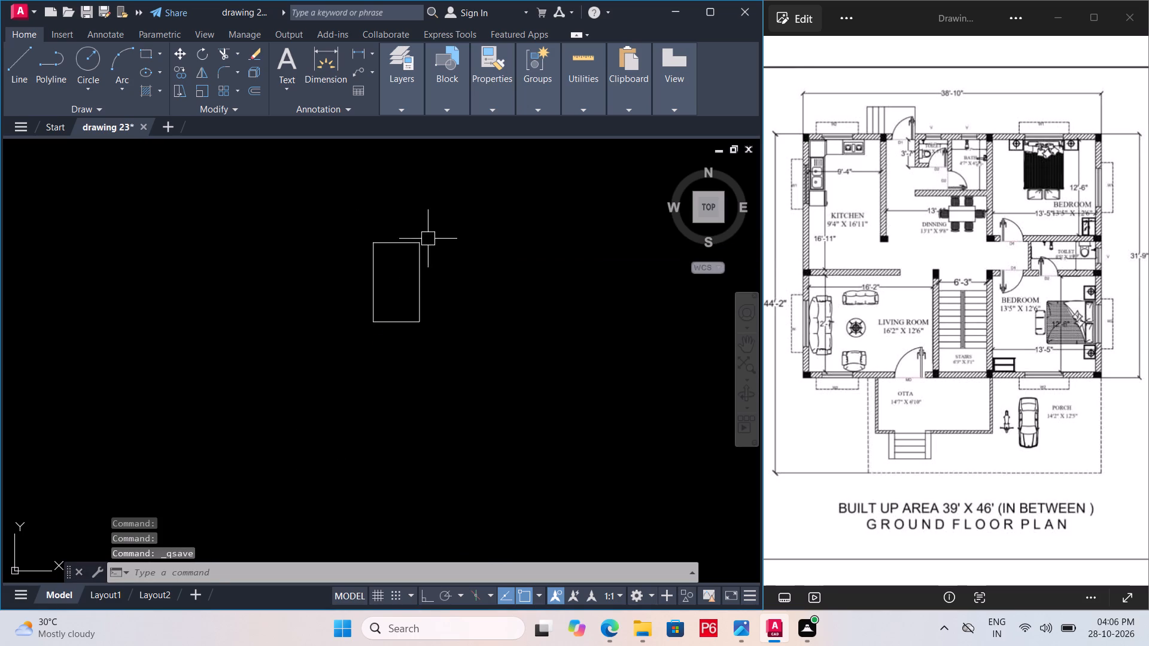
scroll(420, 258, up, 2)
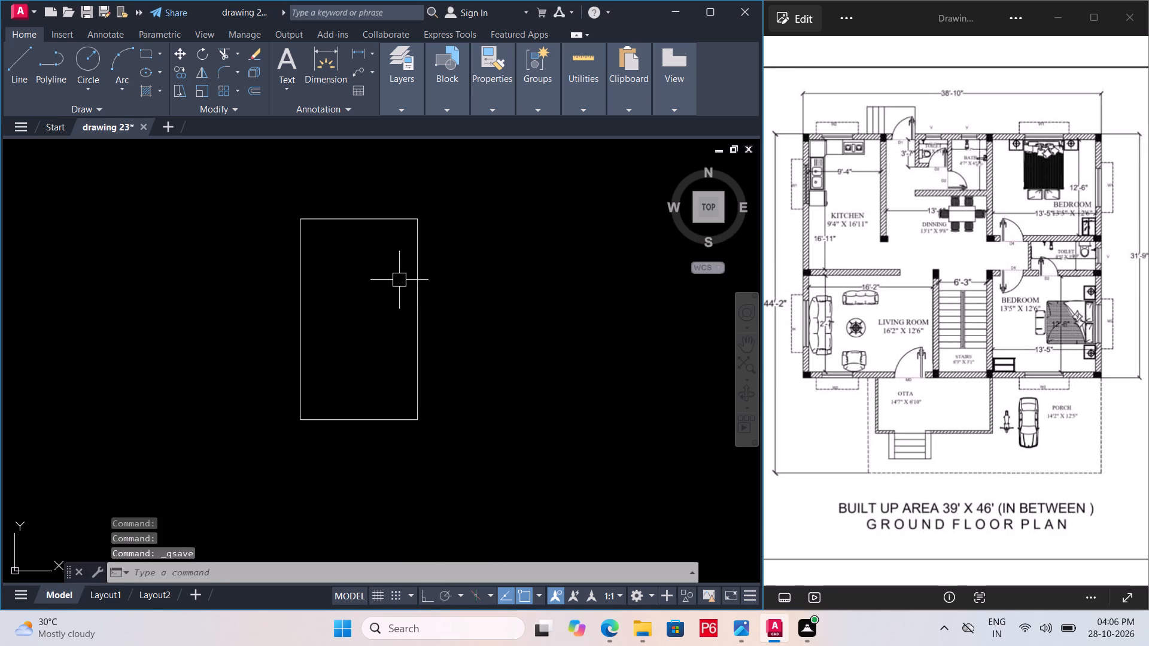
key(o)
key(Return)
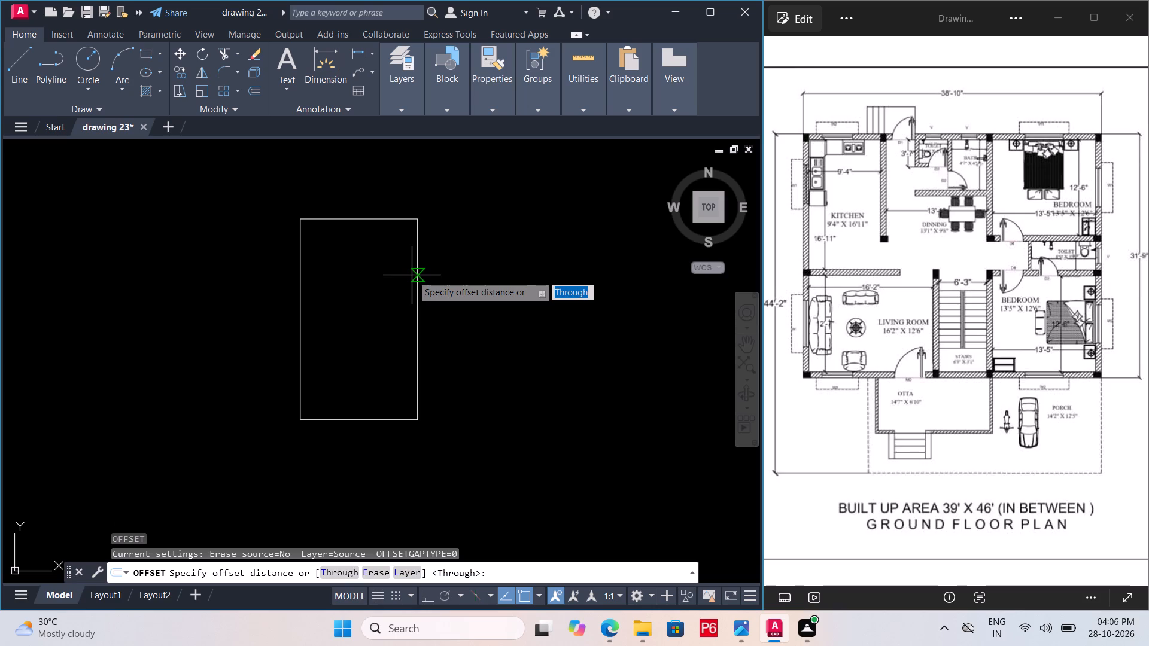
key(9)
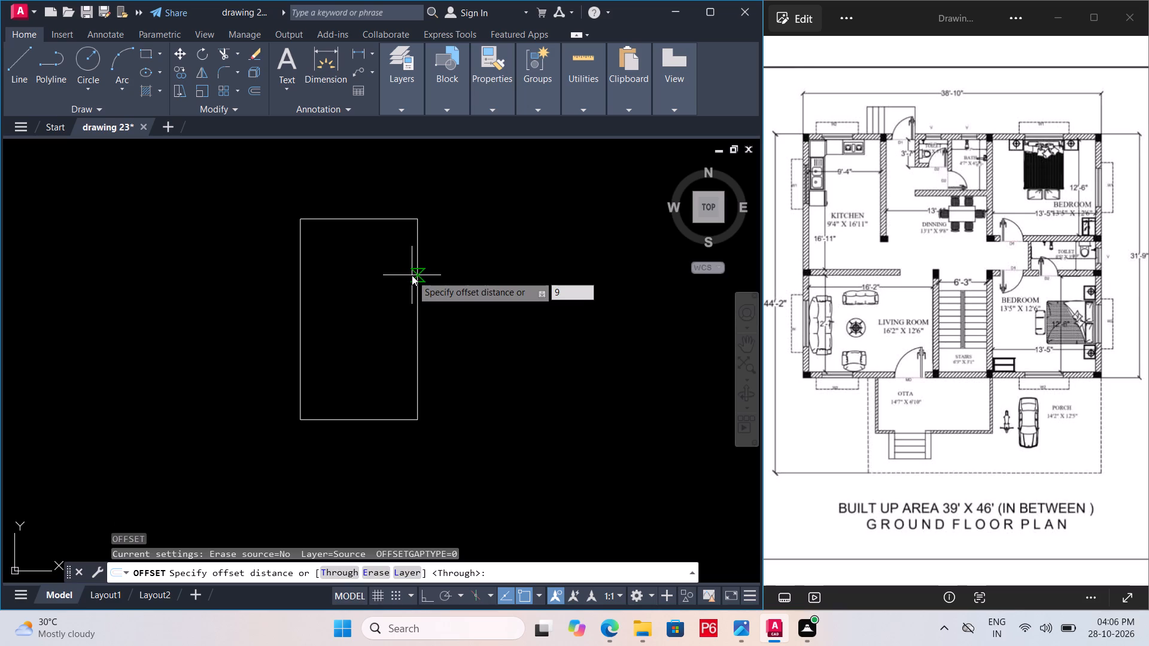
key(shift+quotedbl)
key(Return)
click(394, 216)
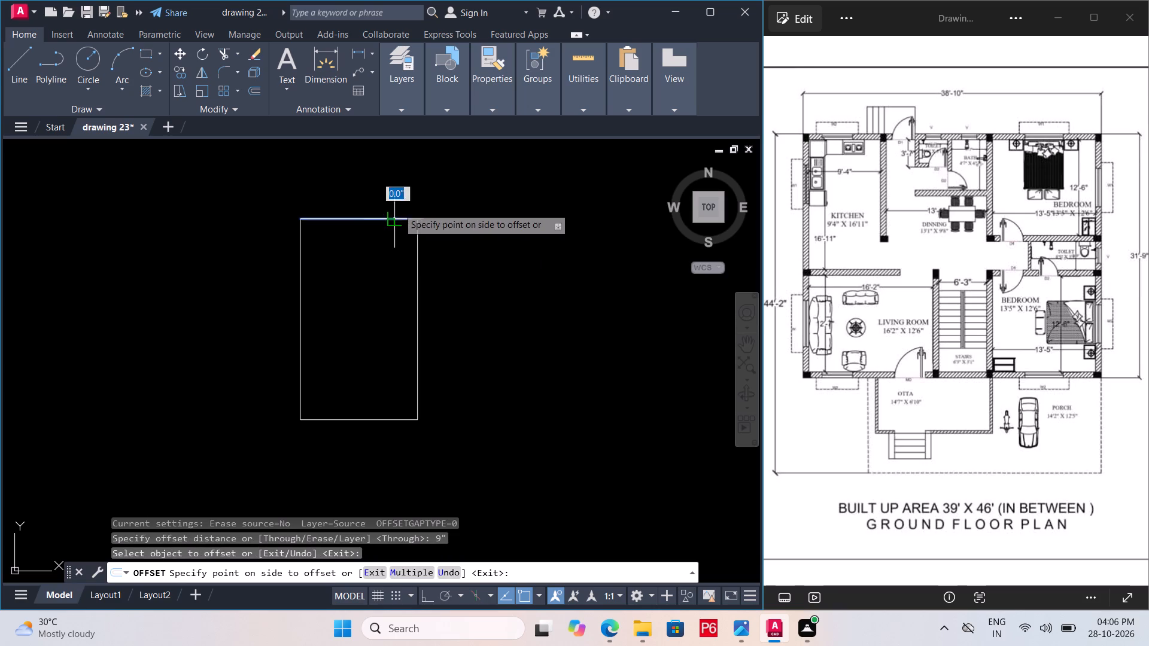
click(398, 207)
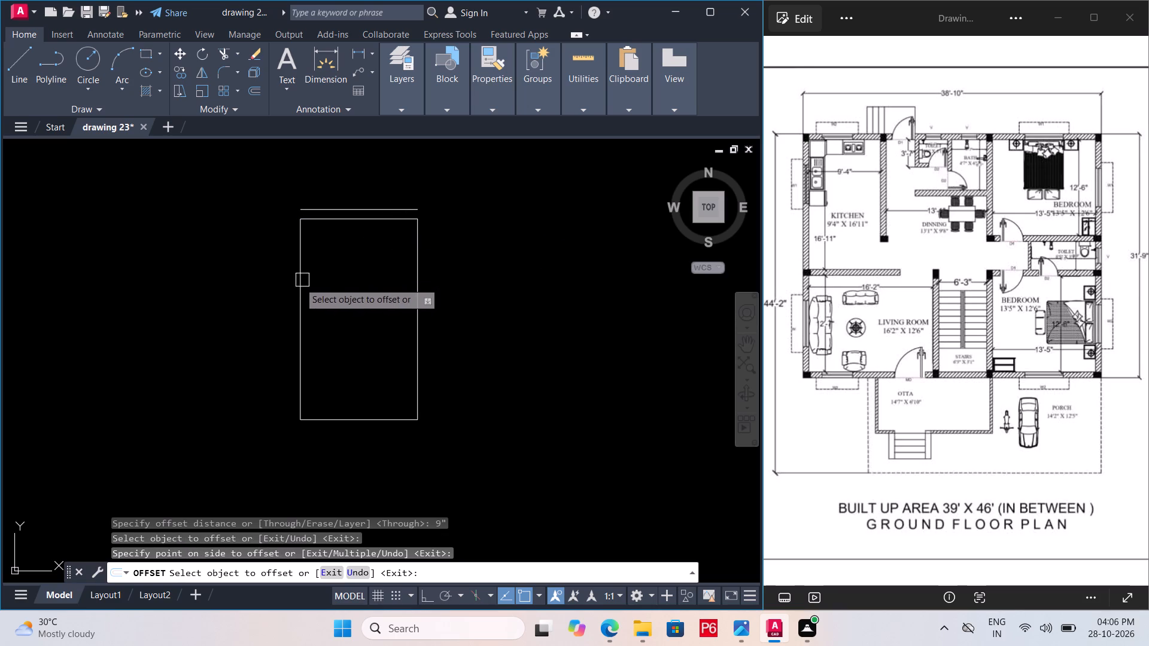
click(299, 282)
click(278, 293)
click(360, 423)
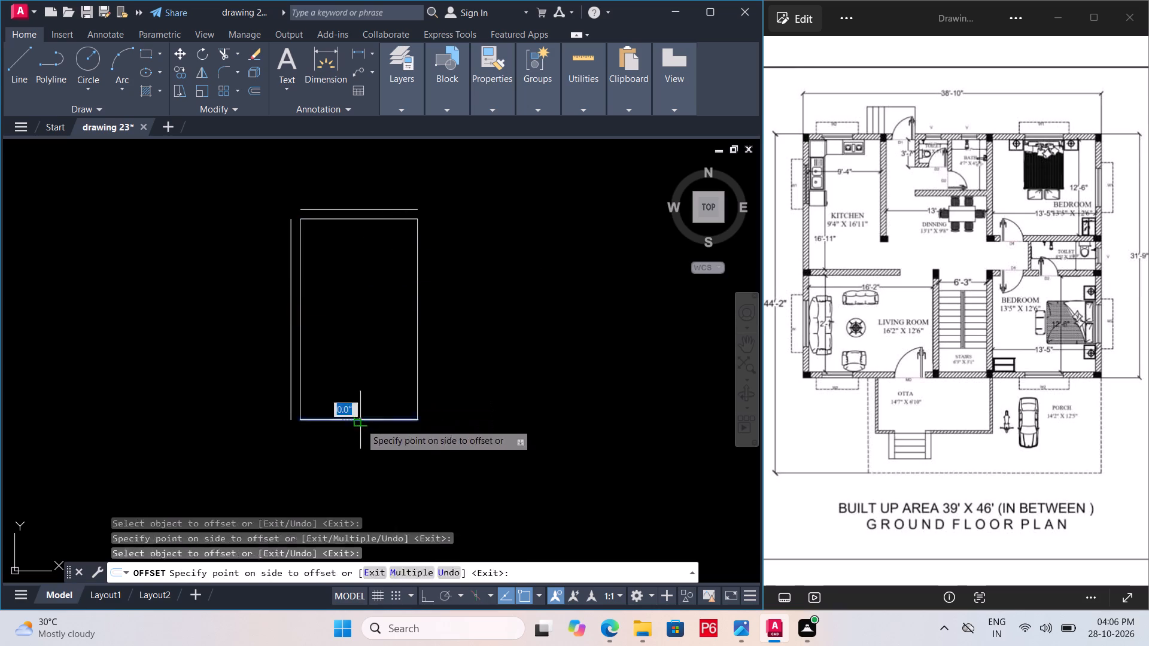
click(360, 452)
click(427, 347)
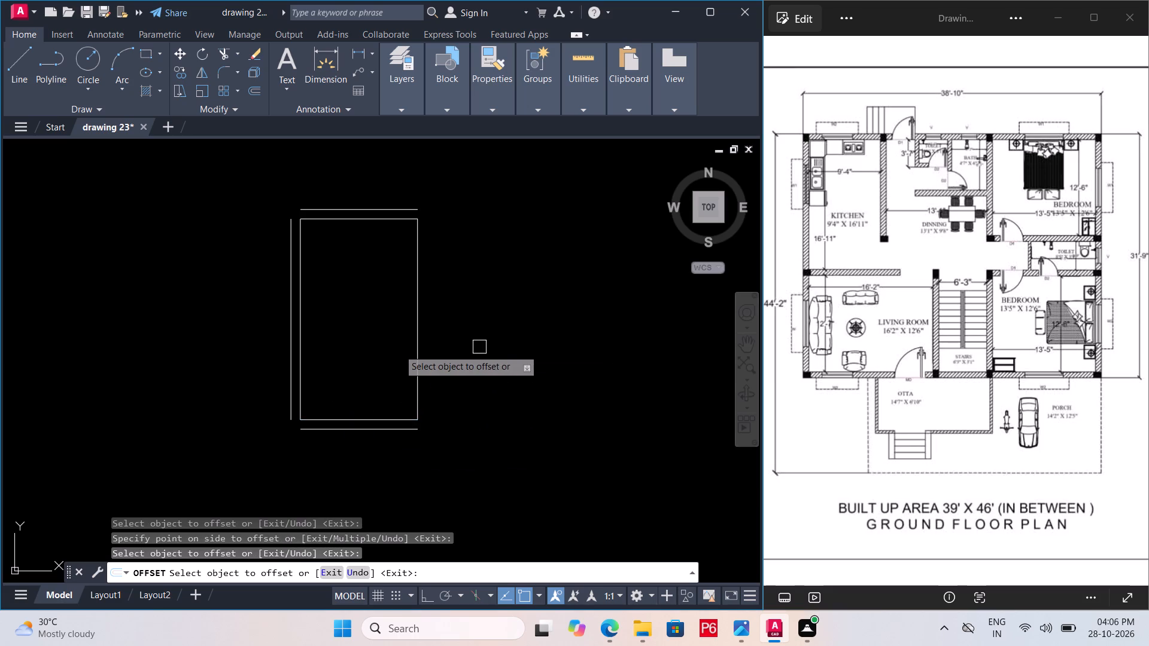
click(414, 352)
click(446, 351)
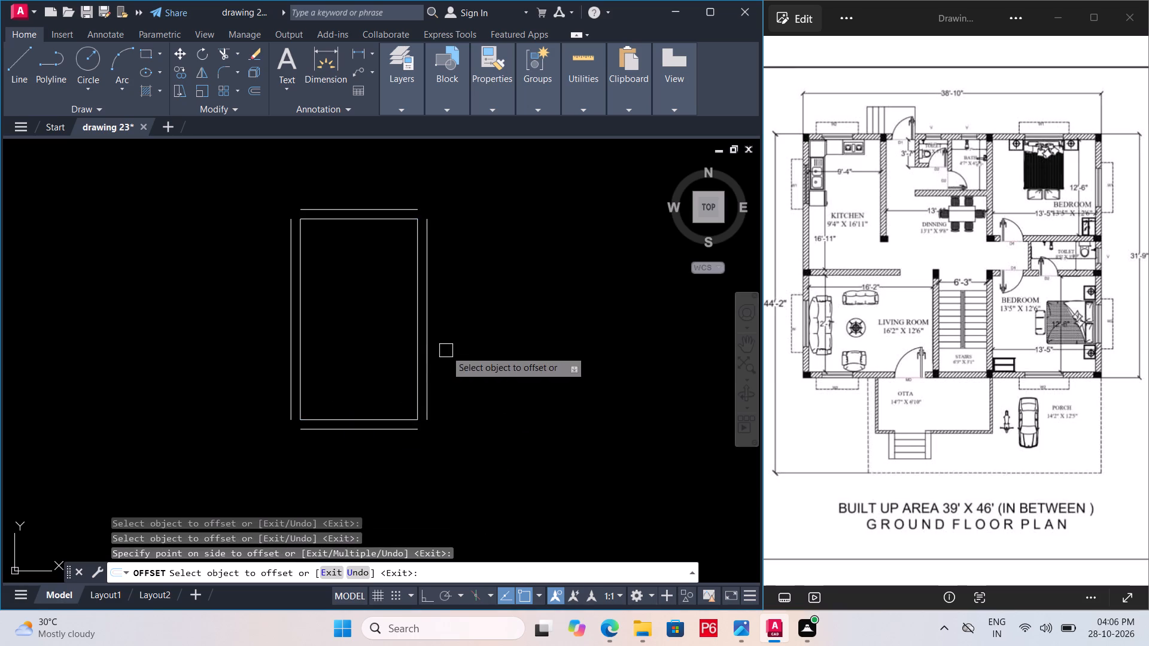
Create the dining area's right wall by offsetting the kitchen's outer right line 13' to the right and the new line another 9".
scroll(239, 333, down, 2)
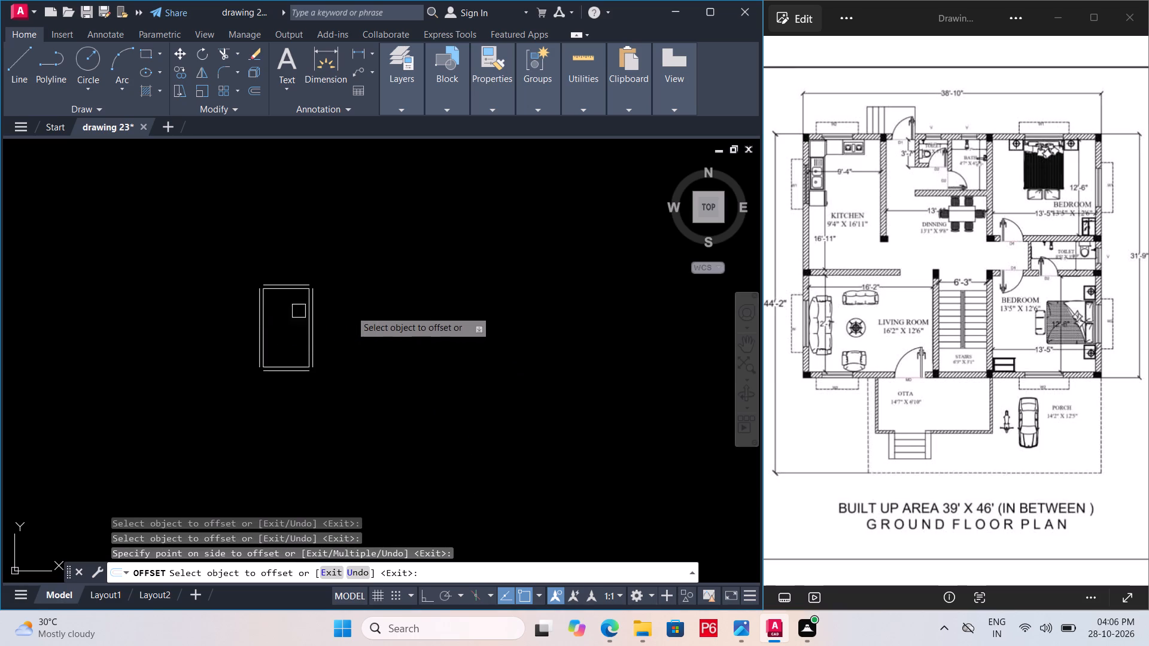
scroll(443, 331, up, 1)
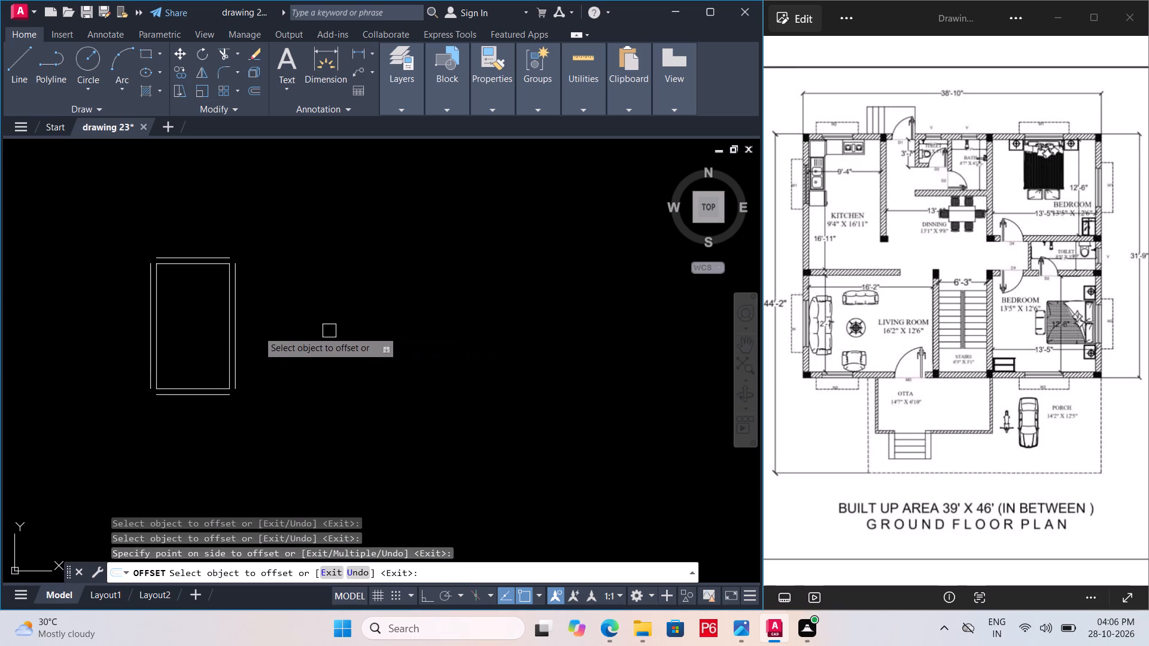
scroll(254, 332, up, 2)
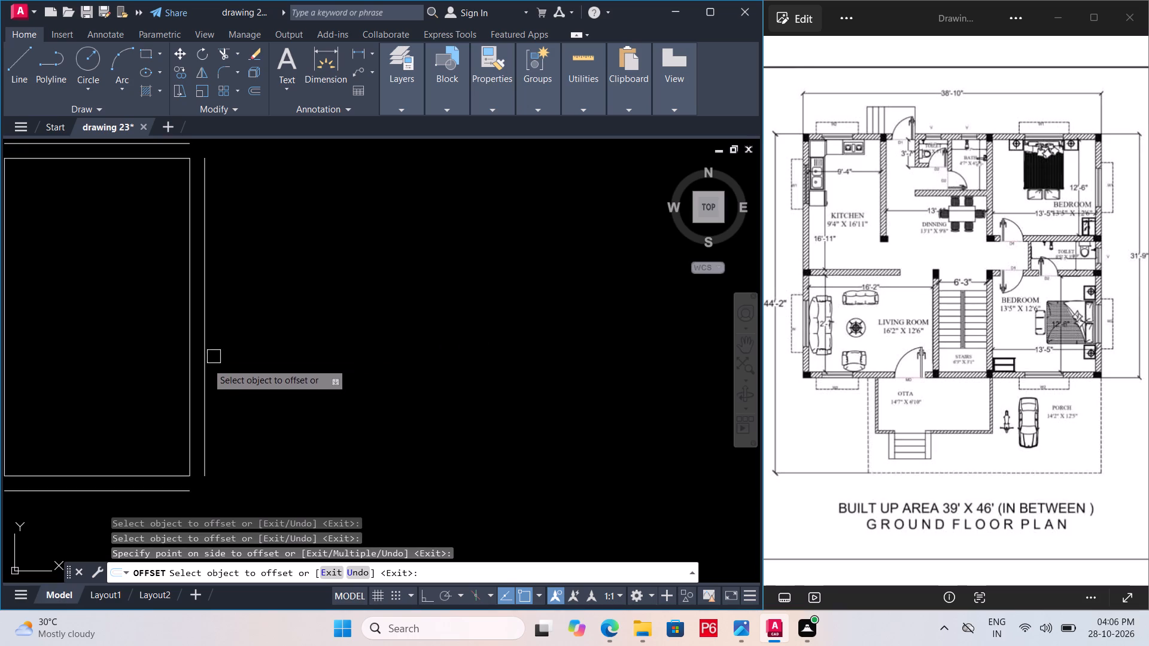
click(205, 366)
text(13')
key(Return)
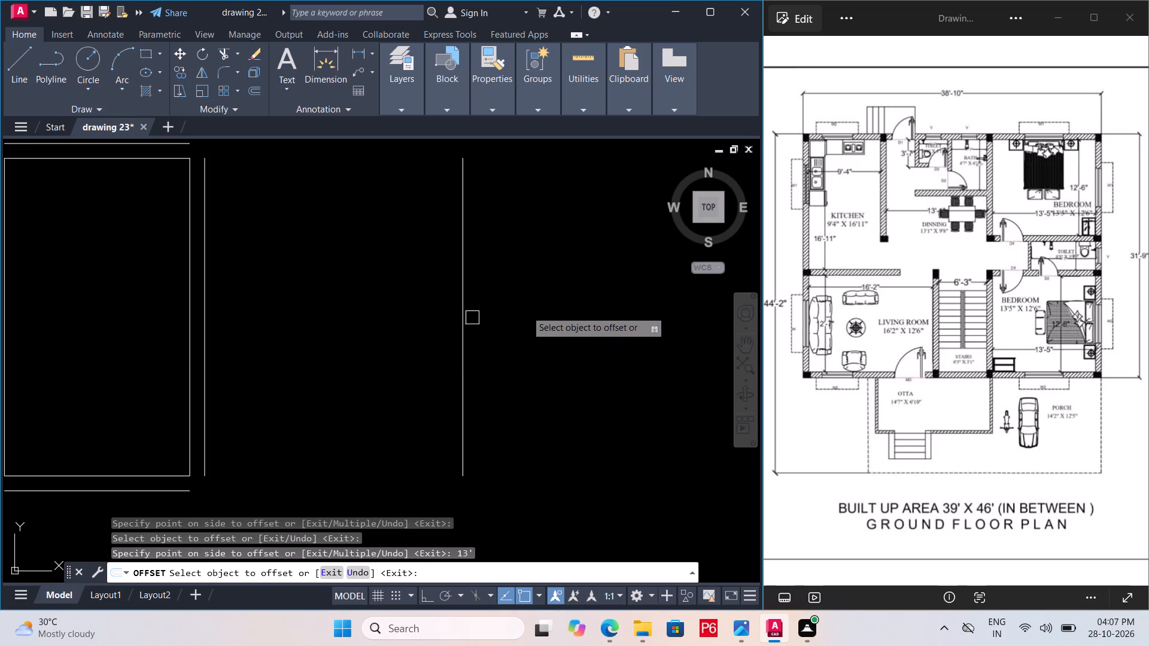
double_click(460, 355)
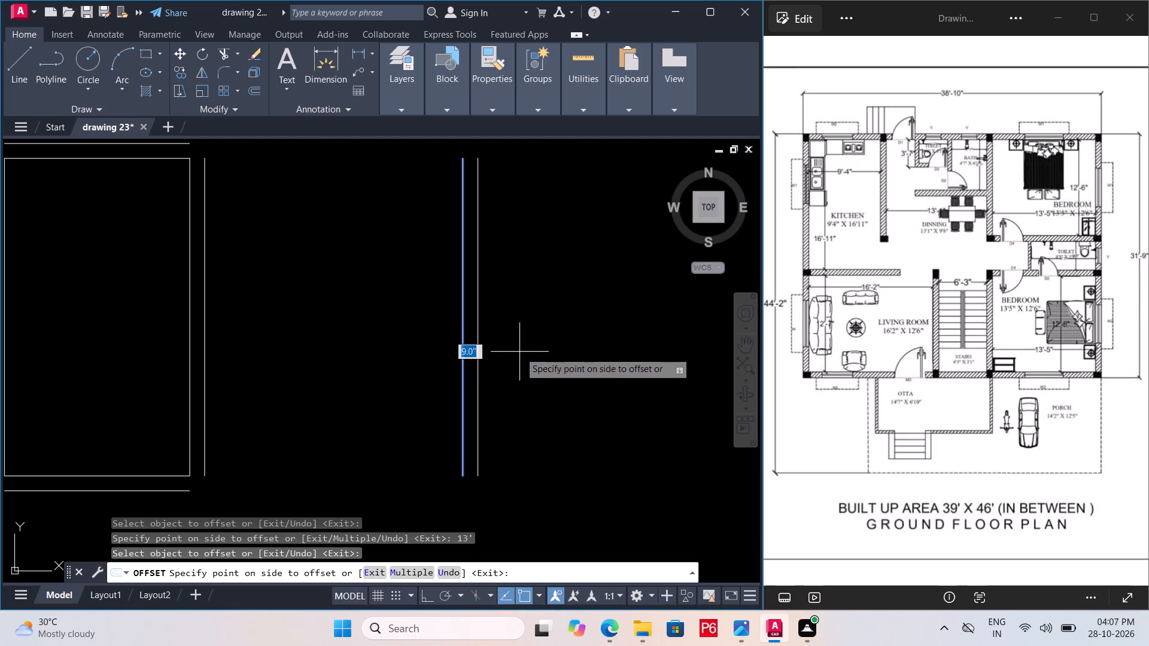
double_click(519, 352)
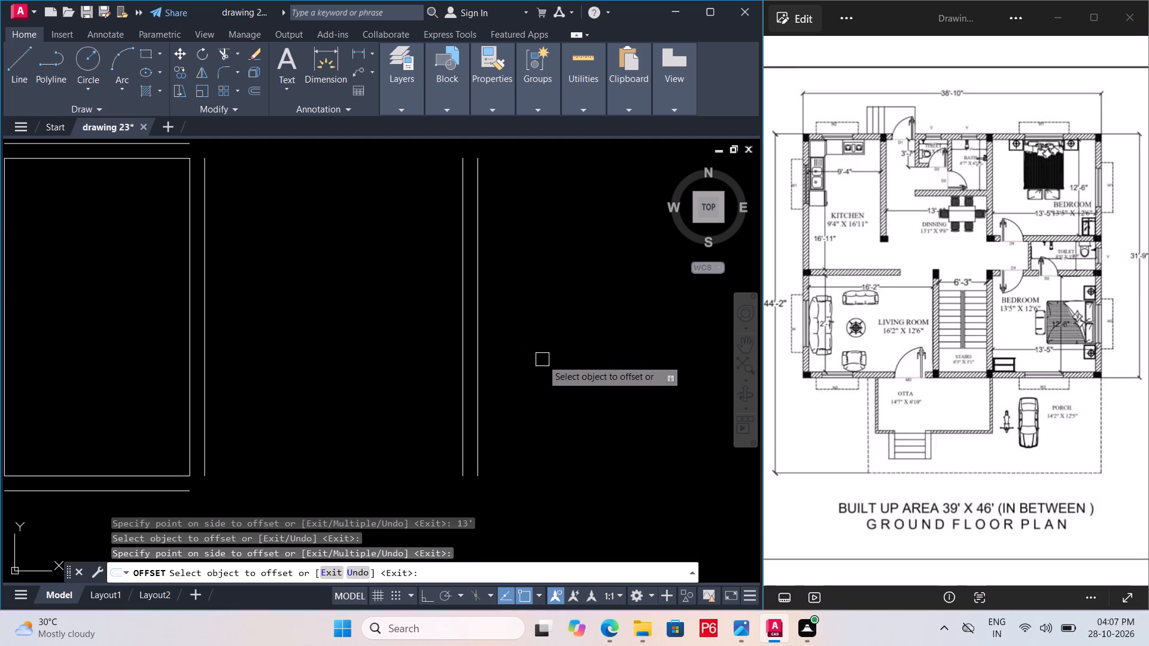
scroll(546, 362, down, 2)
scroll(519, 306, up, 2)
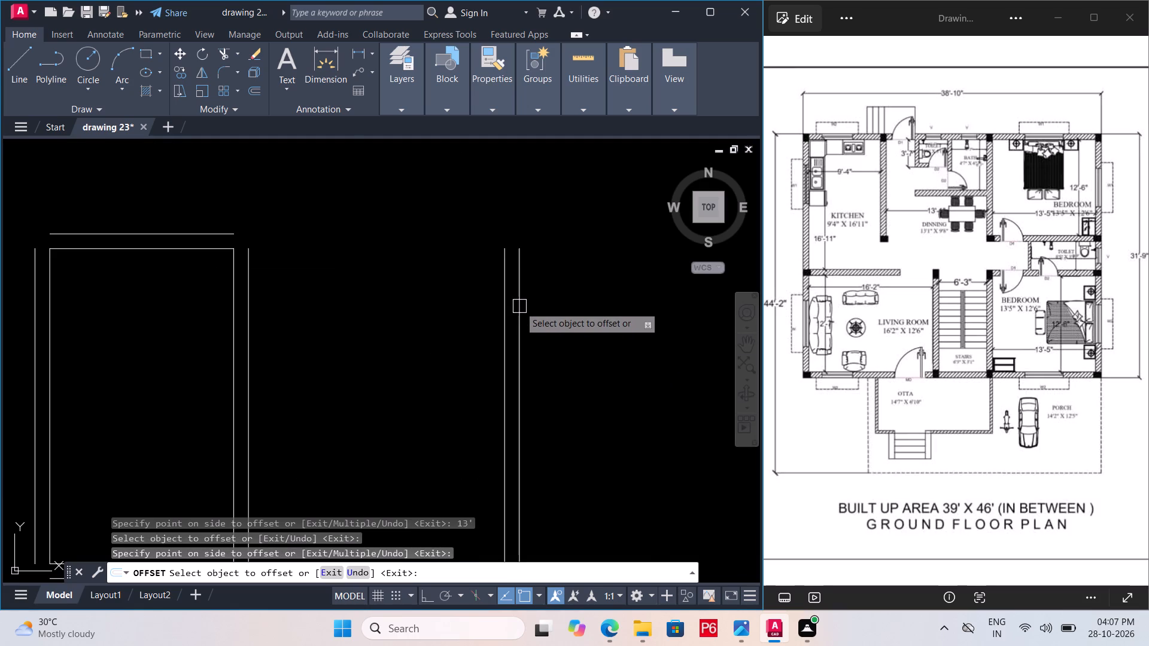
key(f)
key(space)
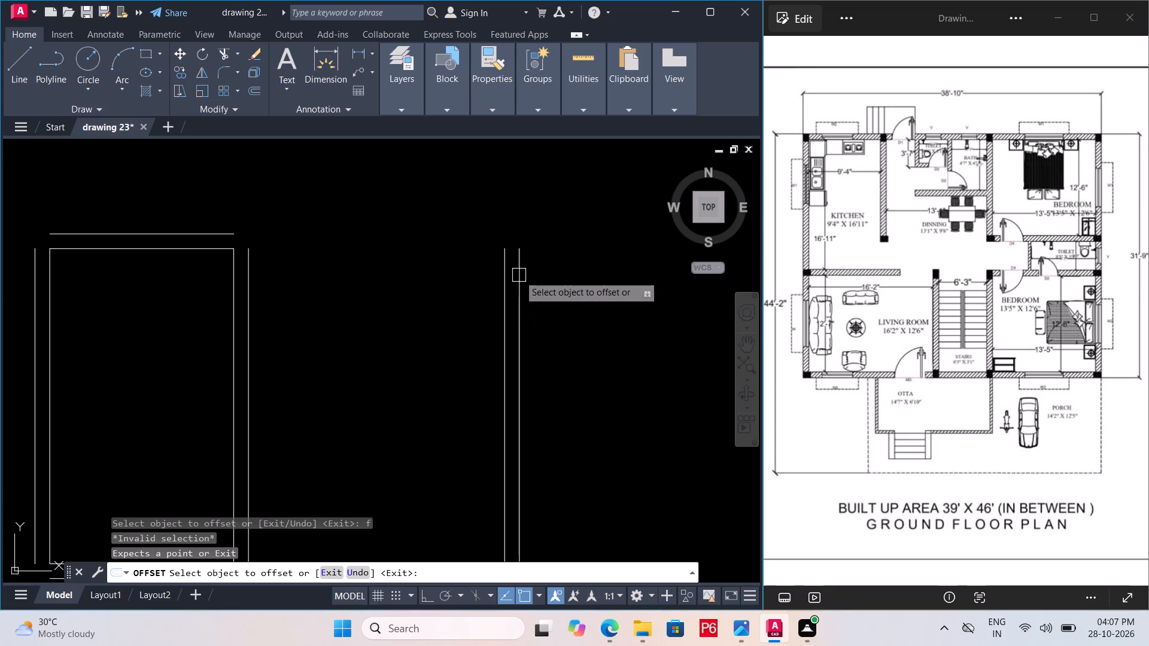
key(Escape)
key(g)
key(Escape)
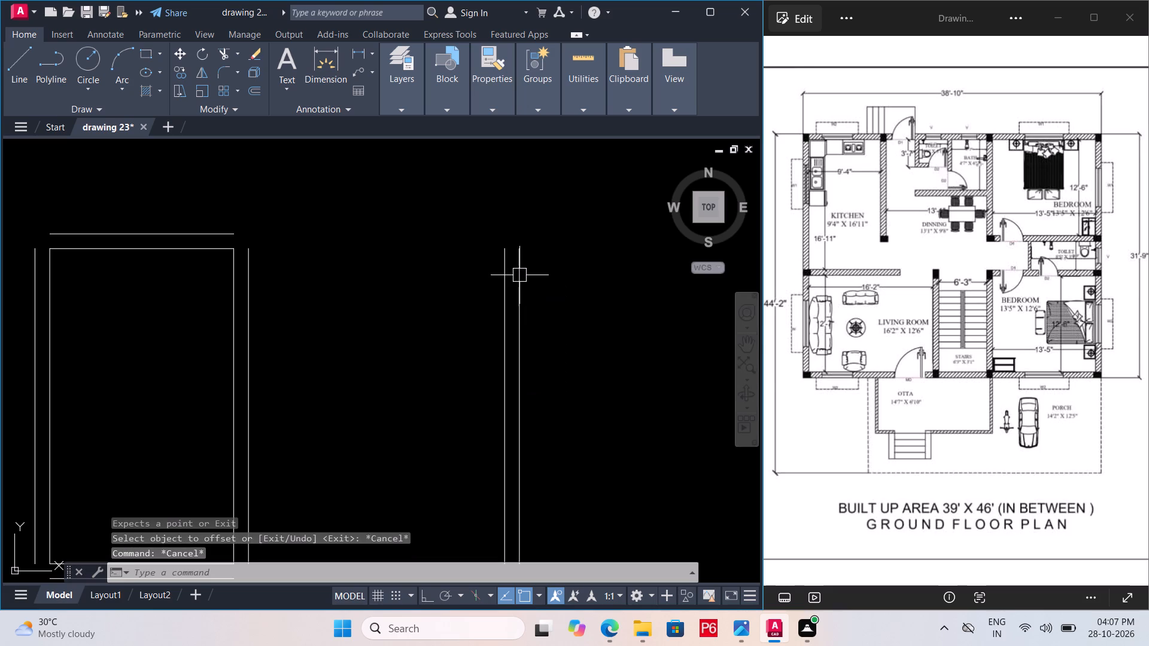
Fillet the top outer wall line to the dining area's outer right line and the kitchen's outer left line, forming sharp corners.
text(f)
key(space)
click(520, 275)
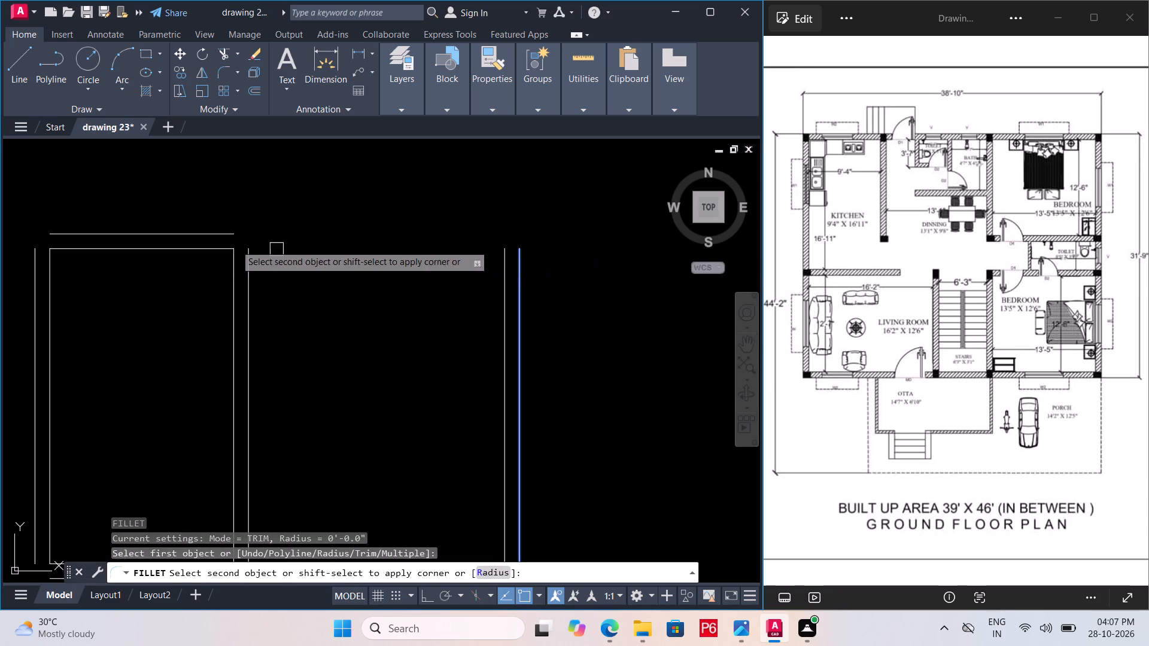
click(217, 234)
scroll(470, 289, down, 3)
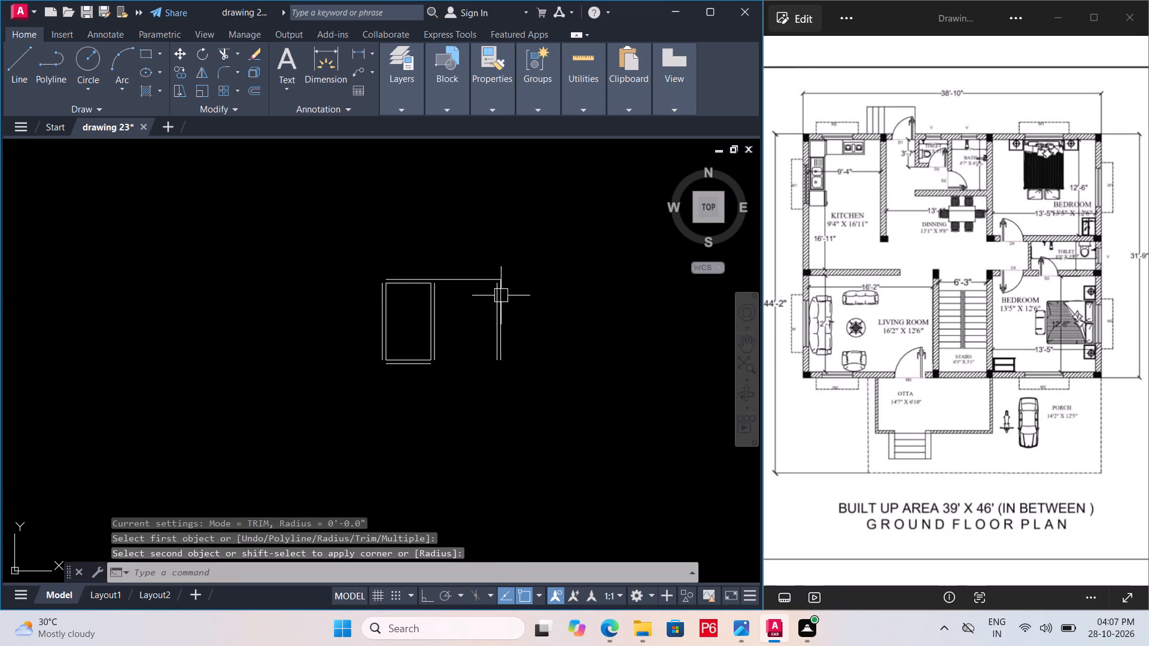
scroll(299, 295, up, 4)
scroll(233, 330, down, 4)
scroll(335, 327, up, 2)
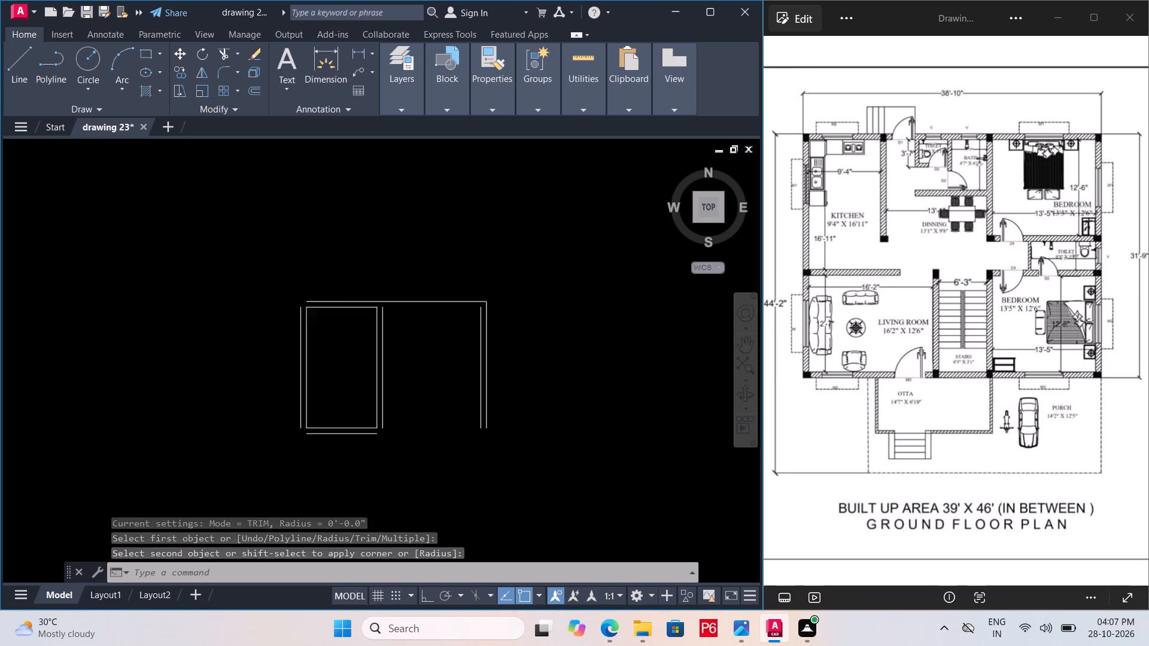
key(space)
click(275, 313)
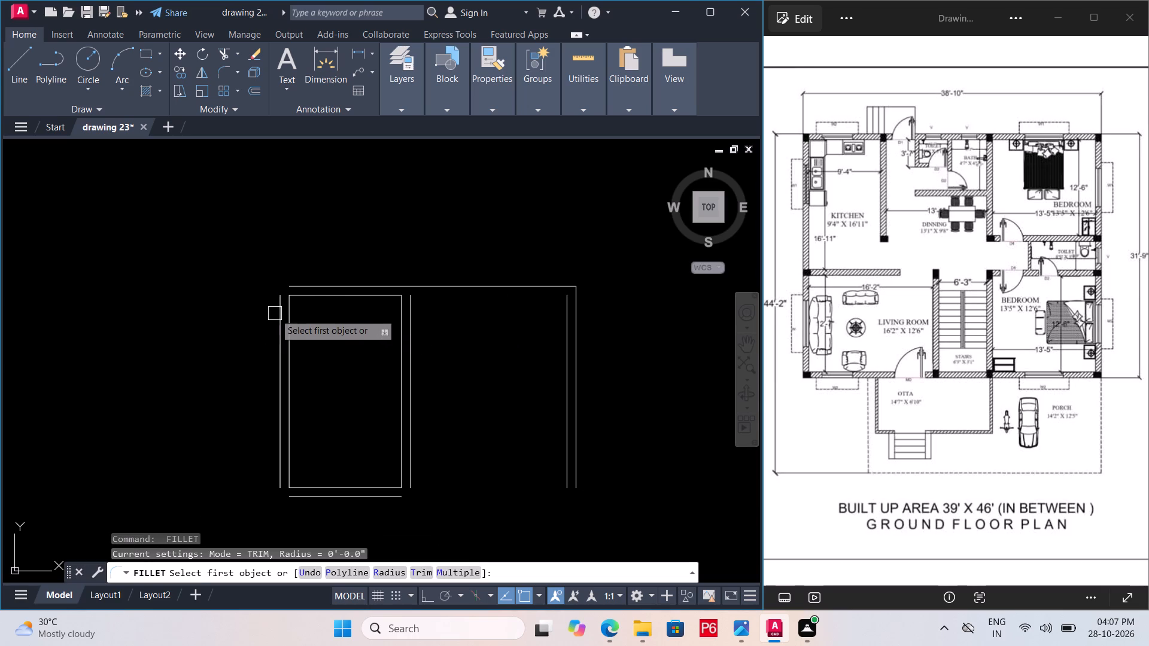
click(304, 282)
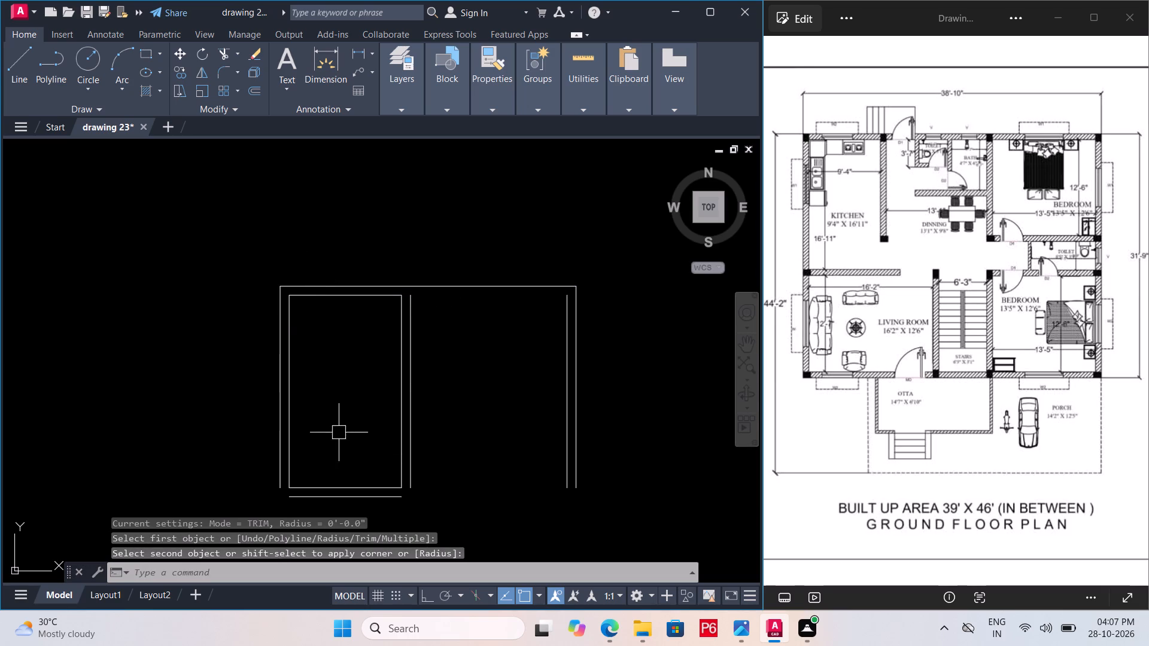
Fillet the kitchen's bottom outer wall line to its outer left and outer right lines, forming sharp corners.
scroll(329, 383, down, 2)
scroll(325, 474, up, 5)
scroll(326, 400, down, 3)
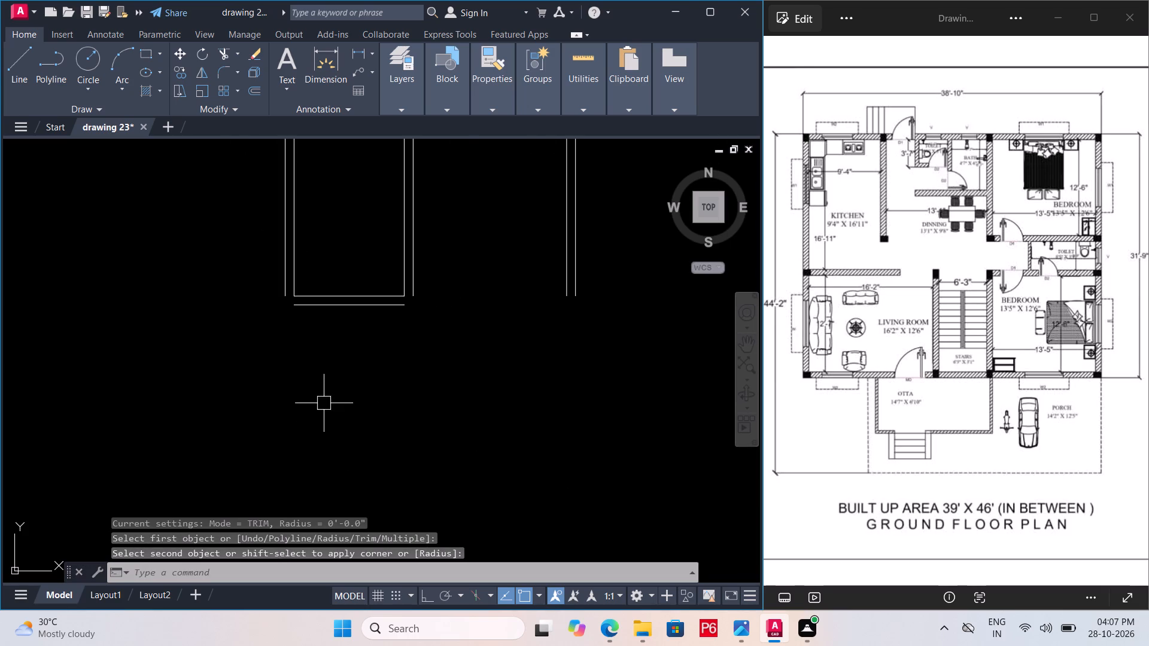
scroll(341, 295, up, 2)
key(space)
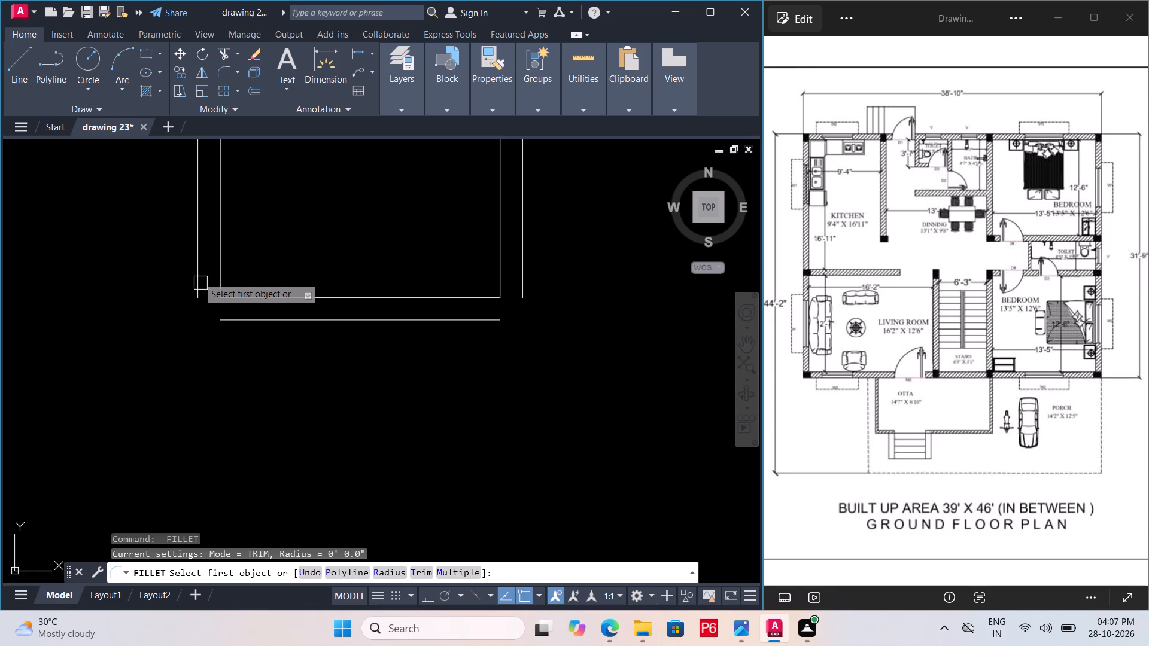
click(198, 277)
click(232, 317)
scroll(224, 390, down, 2)
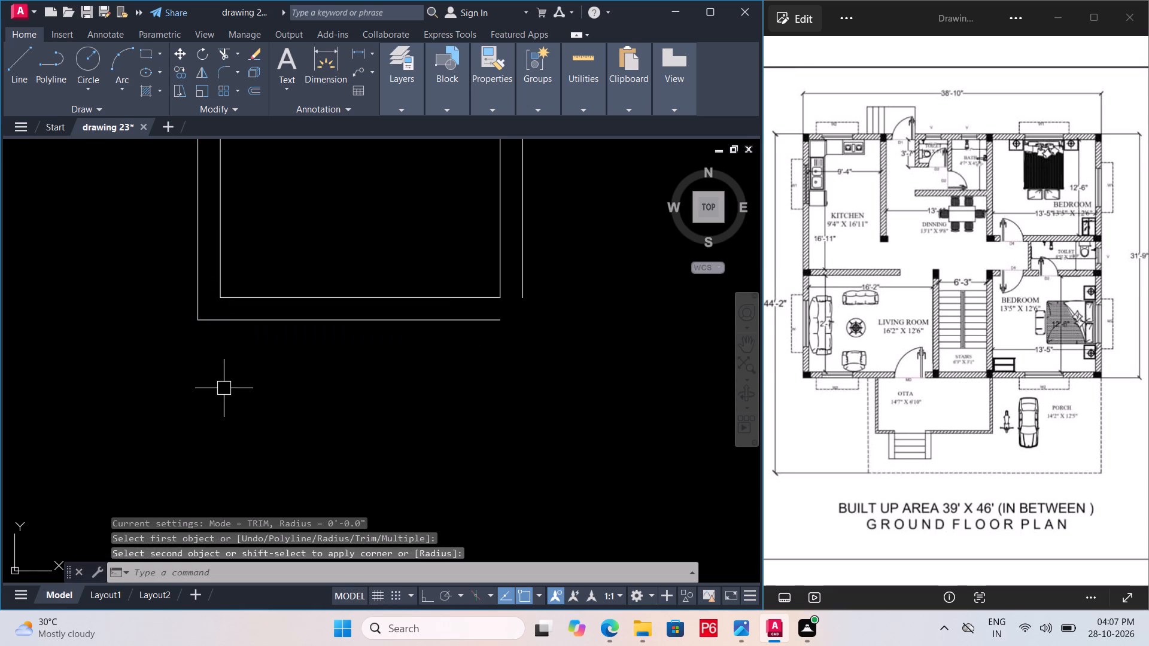
scroll(224, 394, down, 2)
scroll(312, 366, up, 2)
scroll(172, 405, up, 2)
key(space)
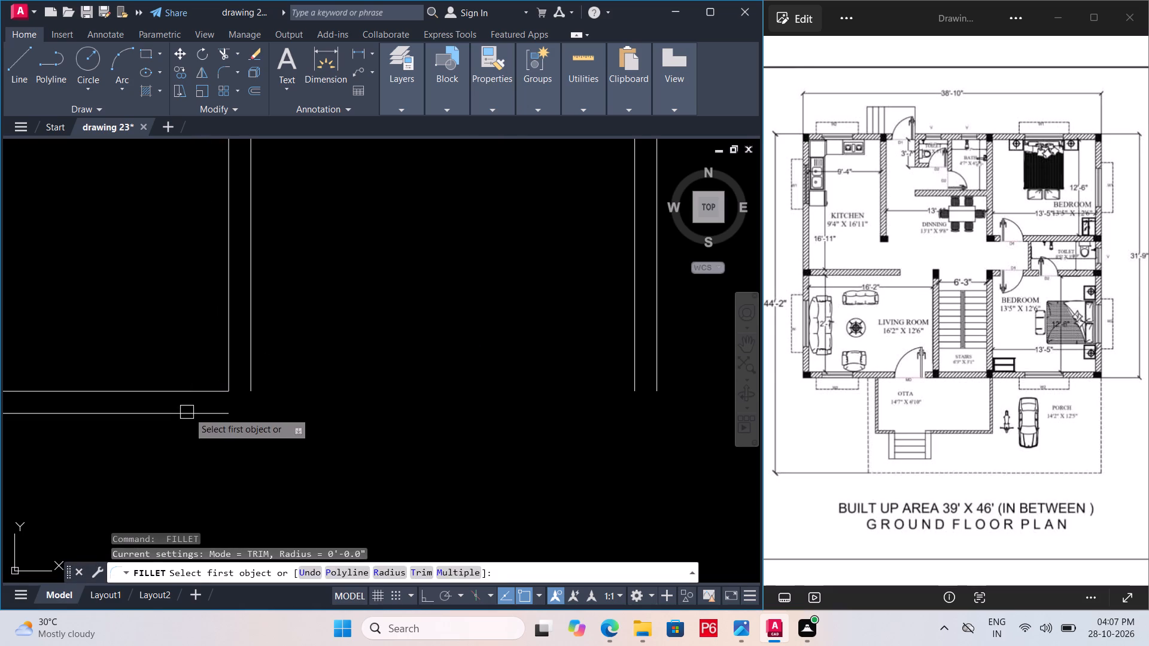
click(190, 412)
click(246, 370)
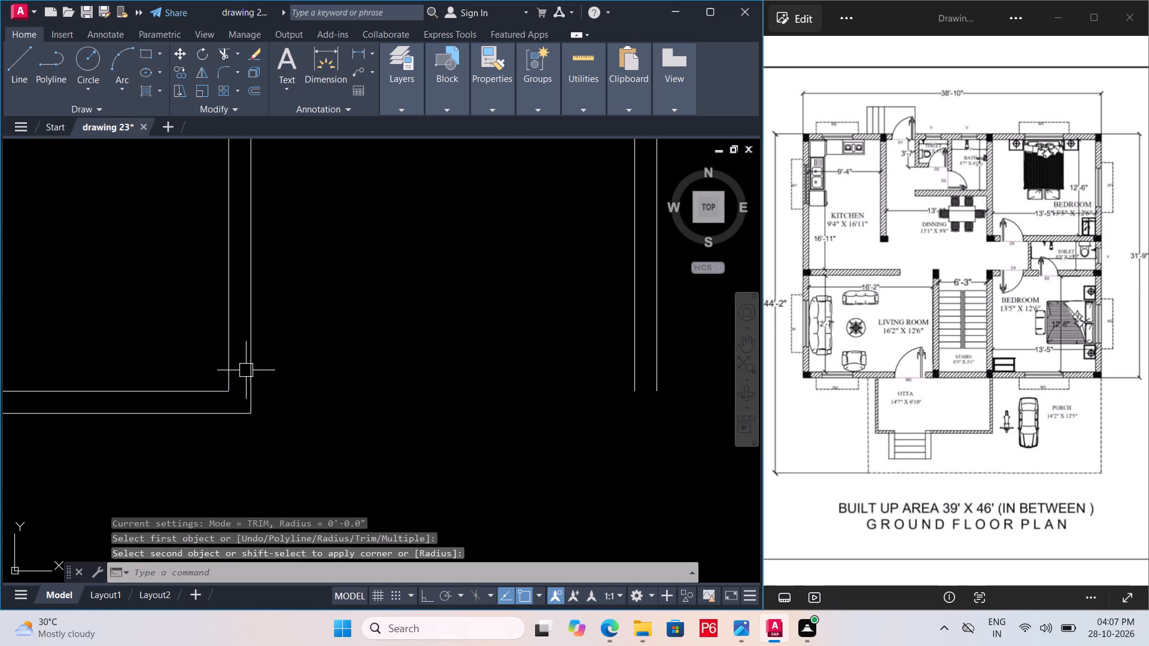
Extend the kitchen's outer right wall line up to the top outer wall line.
scroll(279, 410, down, 3)
scroll(260, 306, up, 4)
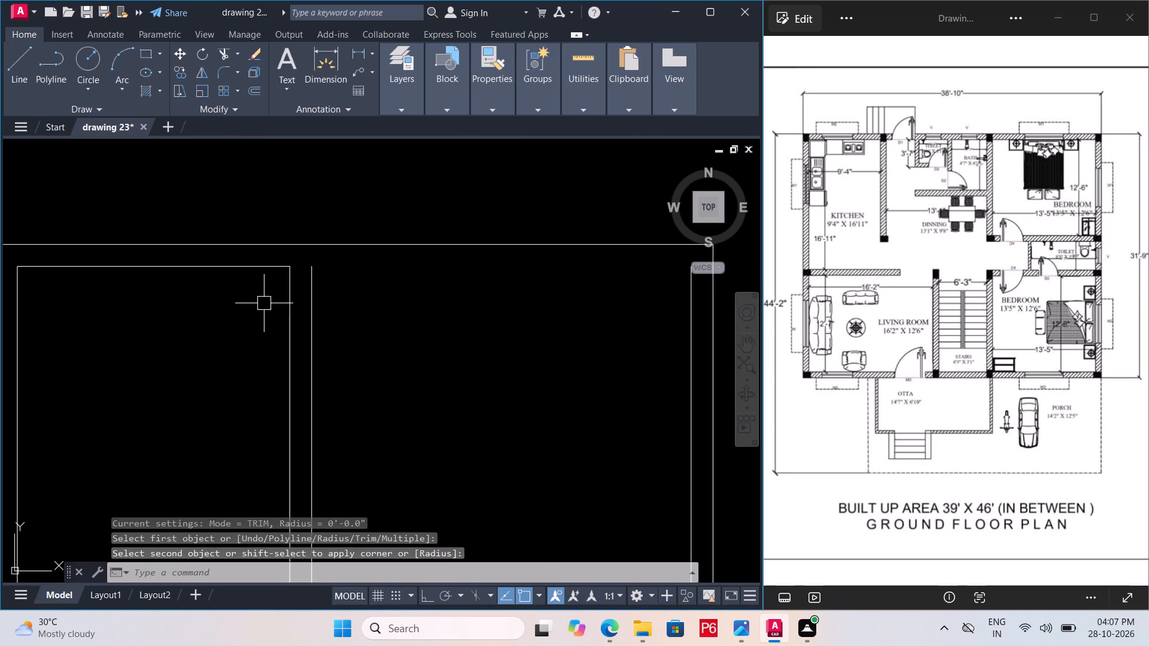
text(ex)
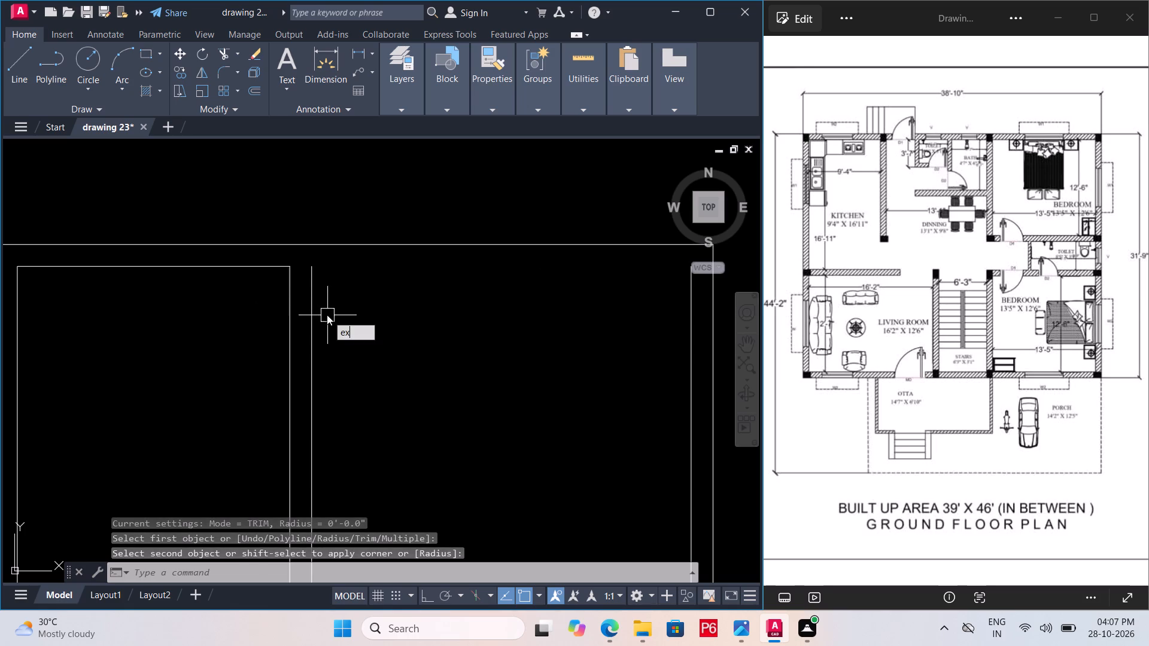
key(space)
key(space)
click(307, 307)
scroll(296, 262, down, 2)
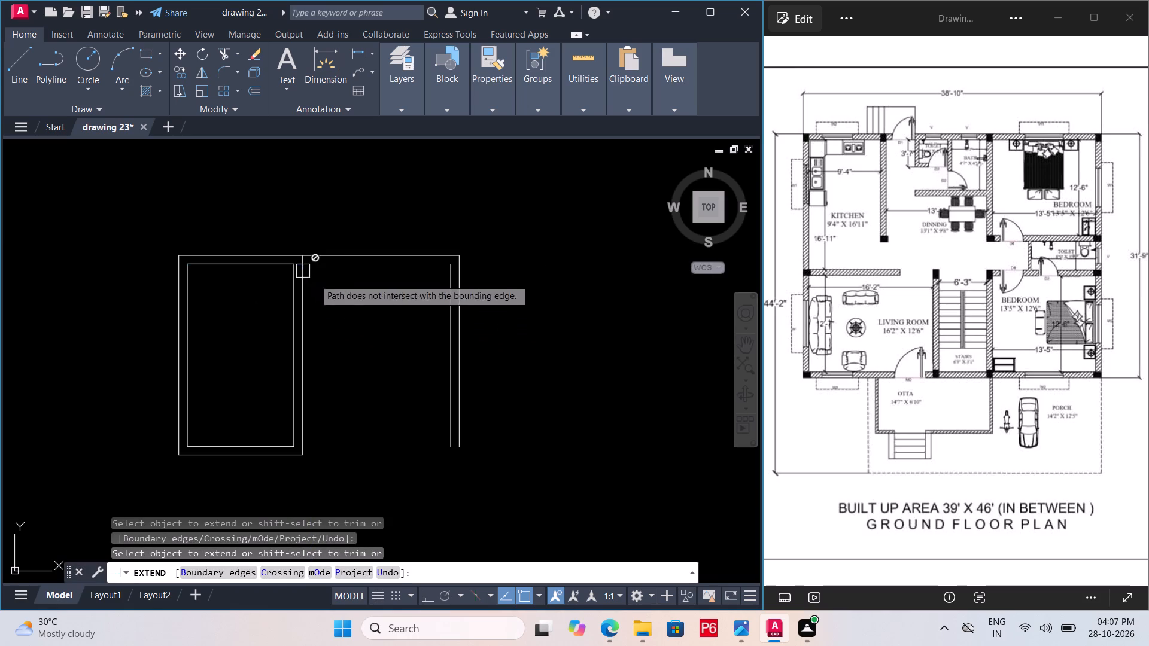
scroll(418, 280, up, 2)
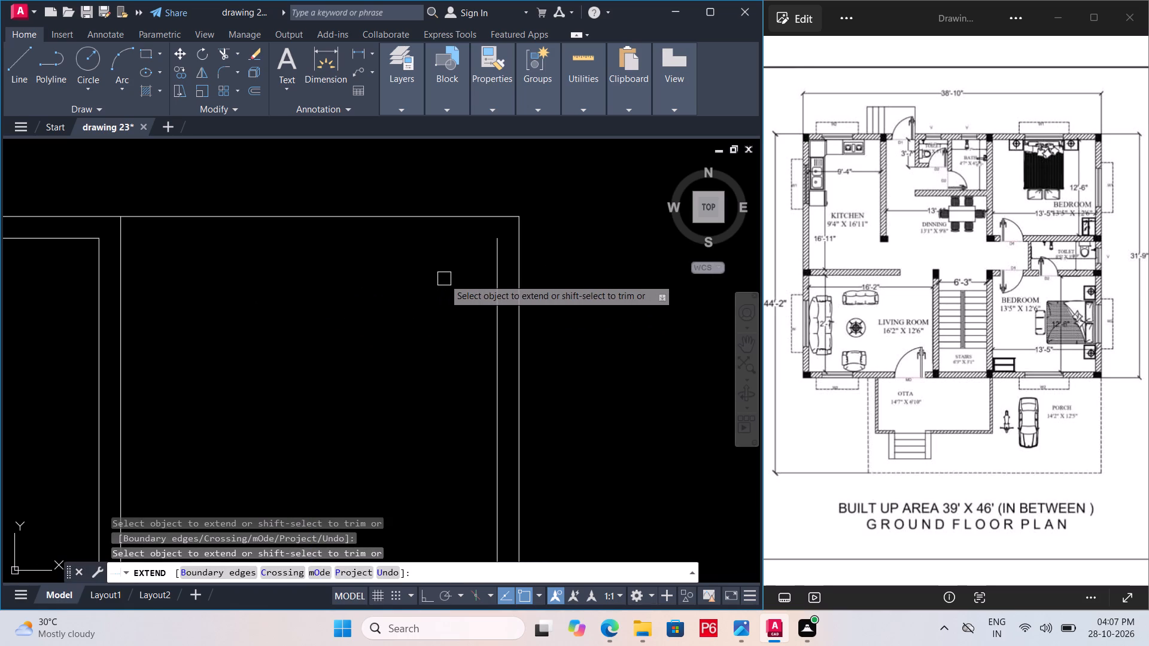
key(l)
key(Escape)
Draw the dining area's inner top wall line from its inner right line's top end across to the kitchen's outer right line.
key(l)
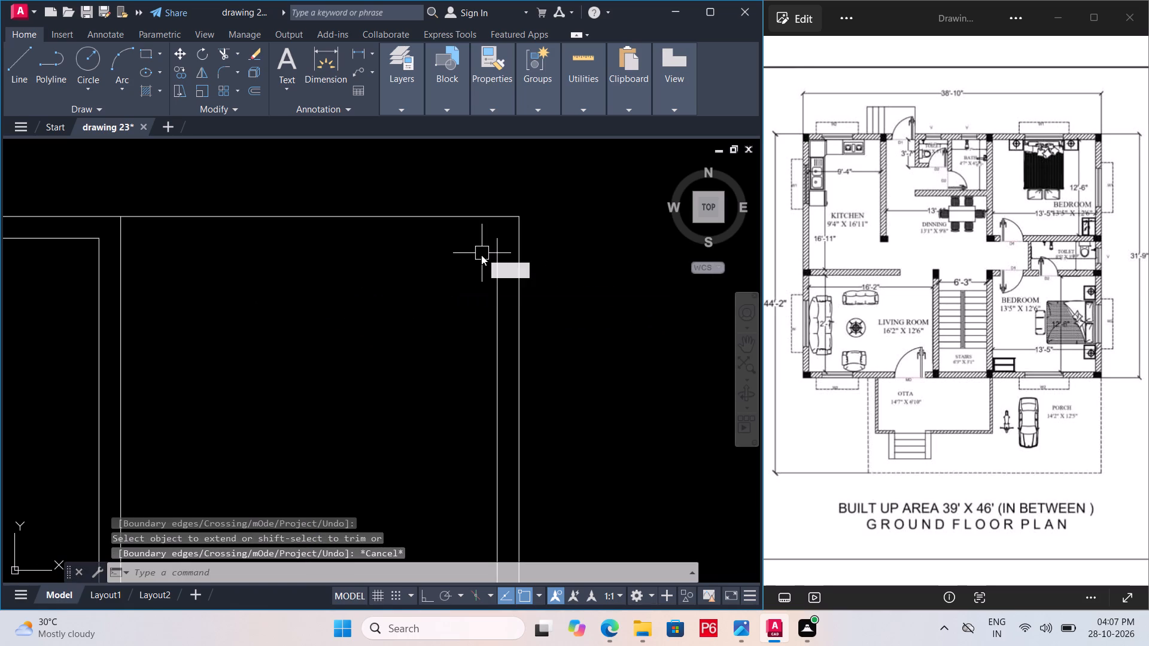
key(space)
click(494, 241)
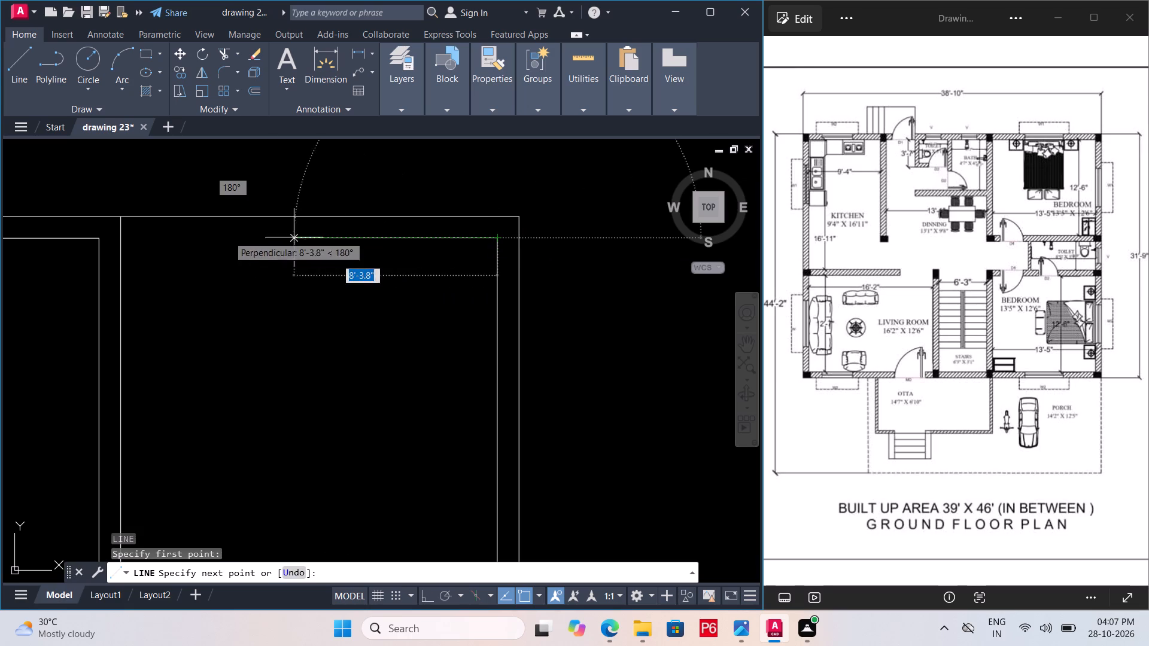
click(123, 242)
key(Escape)
scroll(208, 231, down, 2)
Save the drawing.
key(ctrl+s)
key(ctrl+s)
key(ctrl+s)
key(ctrl+s)
key(ctrl+s)
key(ctrl+s)
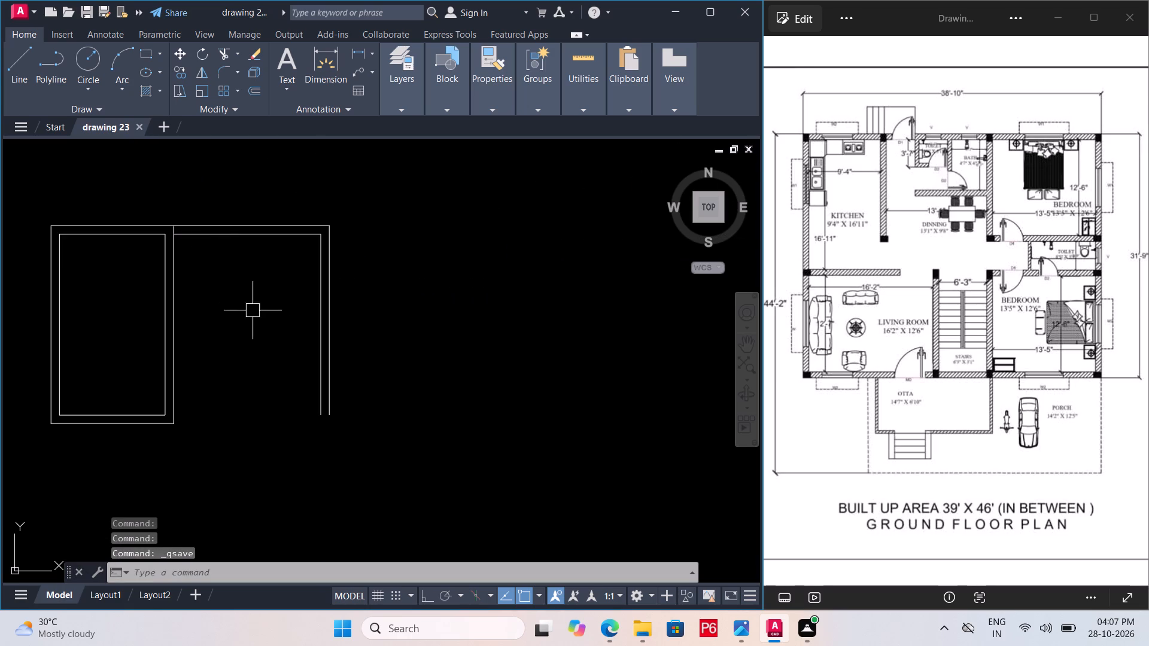
Create the upper bedroom's right wall by offsetting the dining area's outer right line 13'5" to the right and the new line another 9".
scroll(229, 344, up, 1)
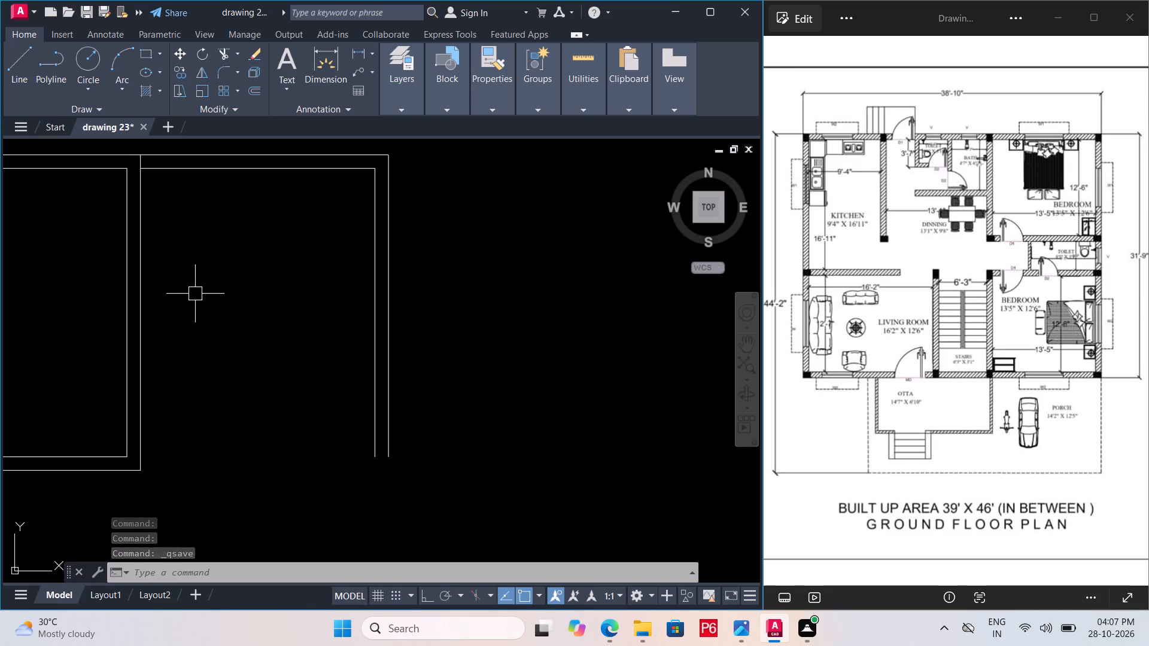
scroll(196, 293, down, 2)
scroll(263, 300, up, 2)
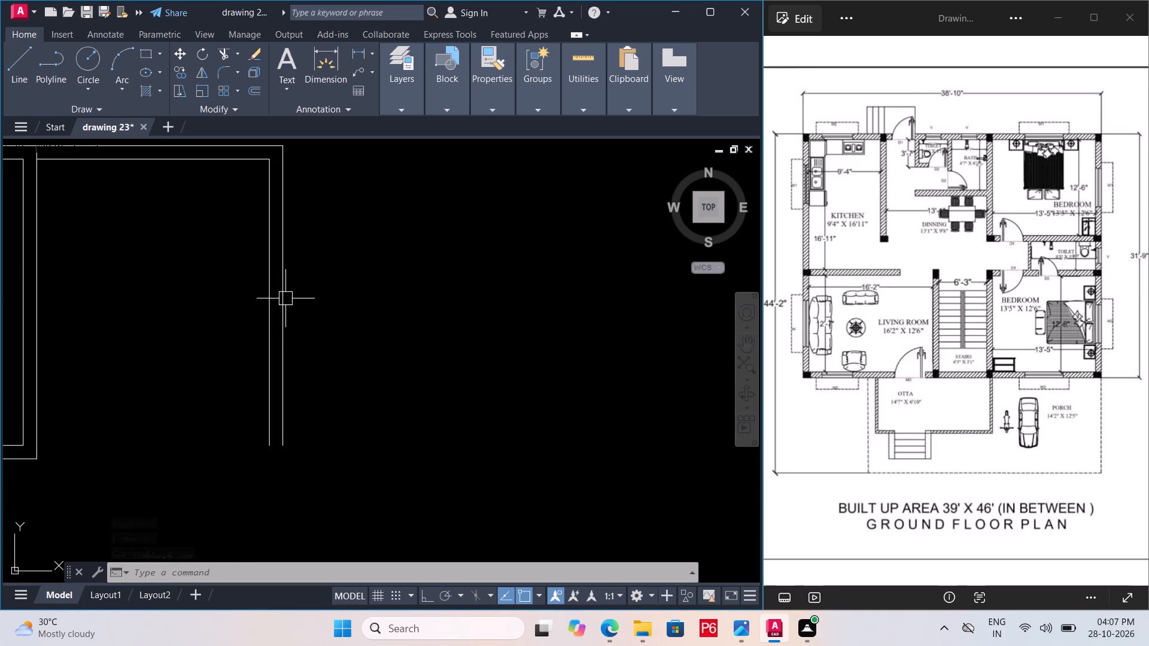
click(283, 302)
key(o)
key(Return)
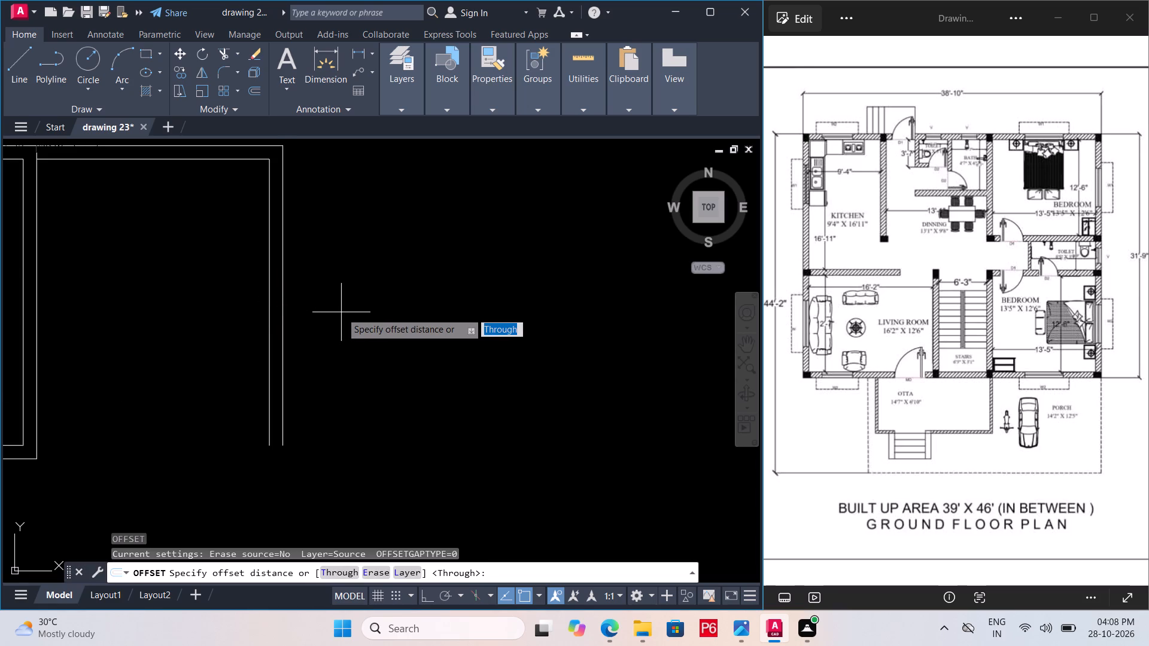
text(13'5")
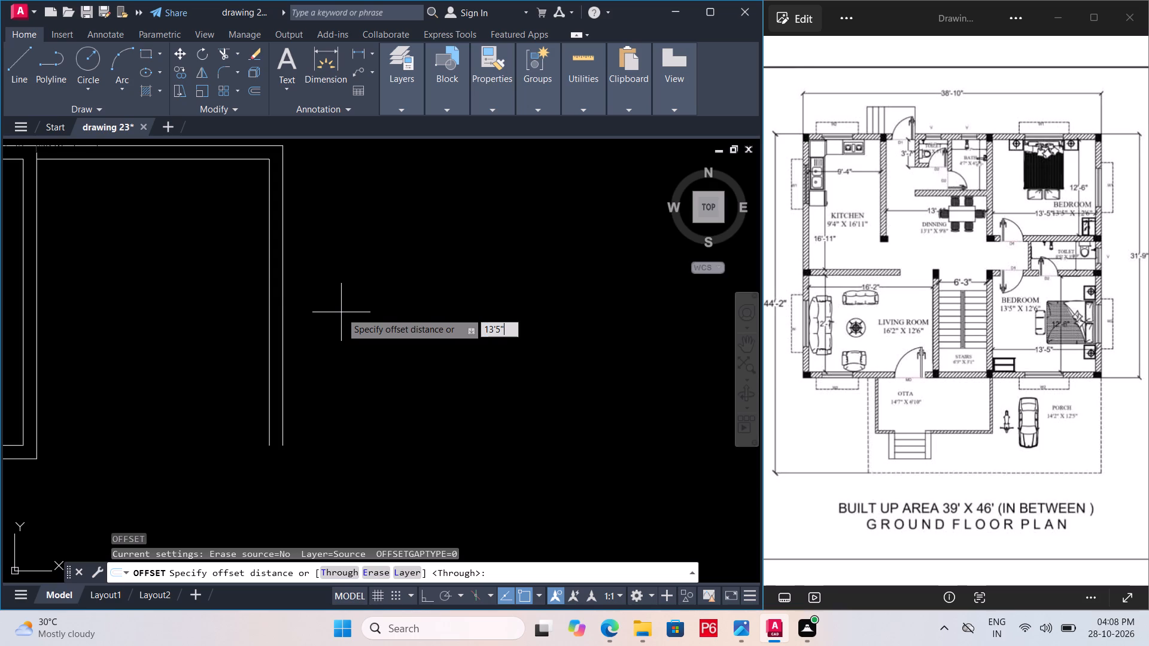
key(Return)
click(385, 304)
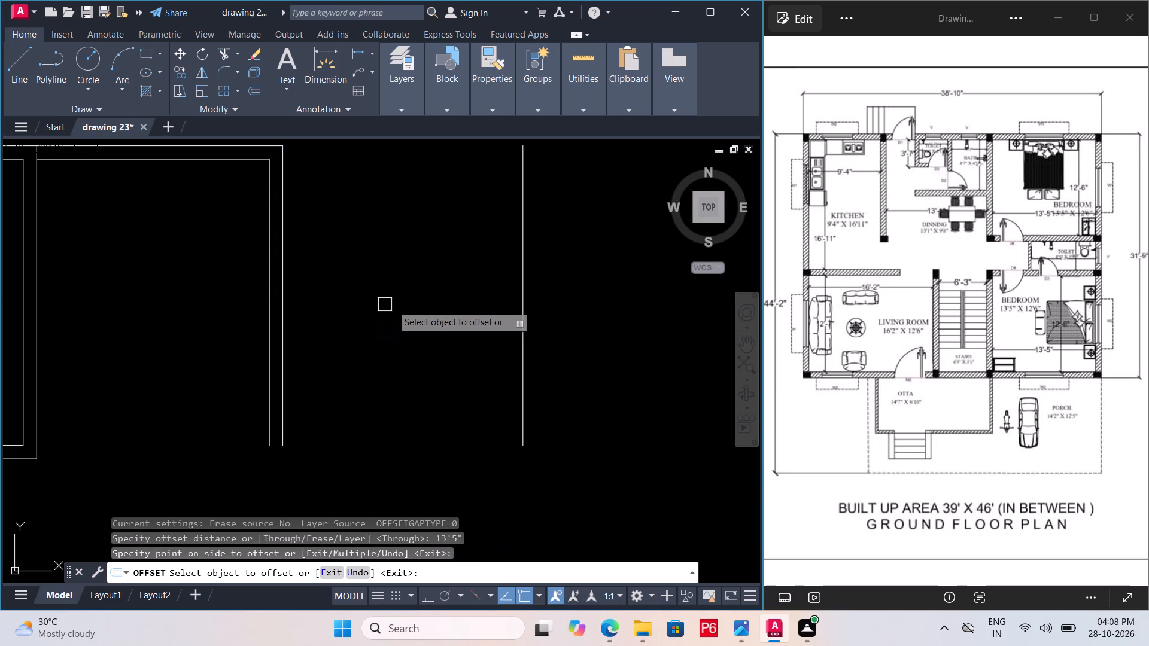
click(518, 329)
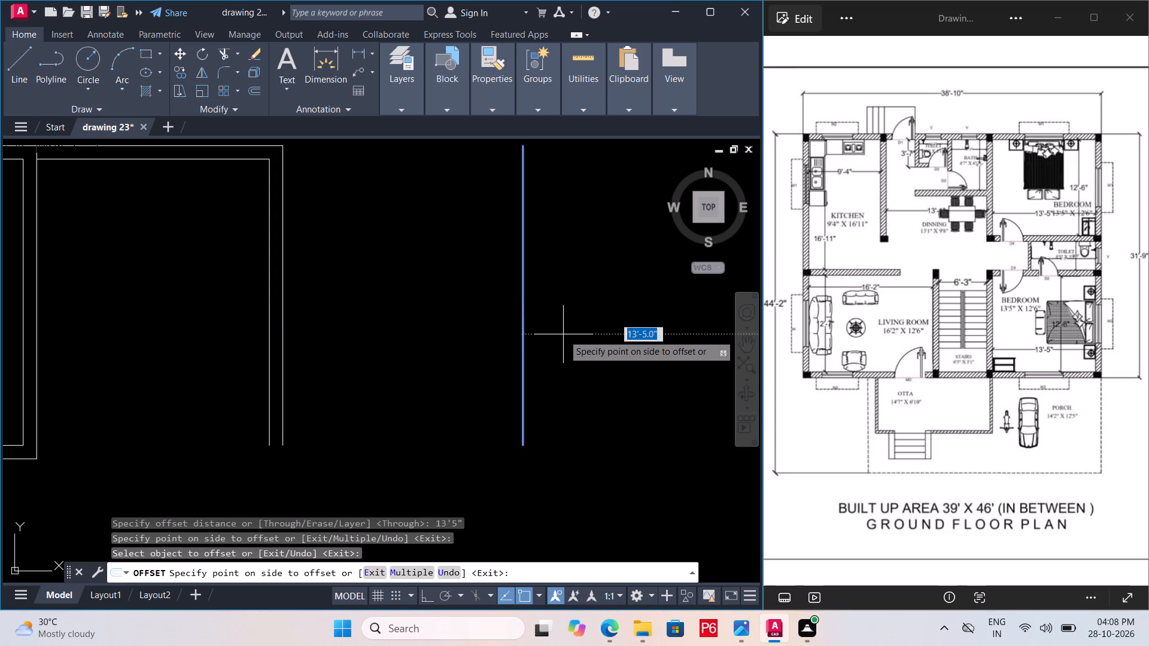
text(9")
key(Return)
Save the drawing with the bedroom's right wall added.
scroll(440, 437, down, 1)
key(ctrl+s)
key(ctrl+s)
key(ctrl+s)
key(ctrl+s)
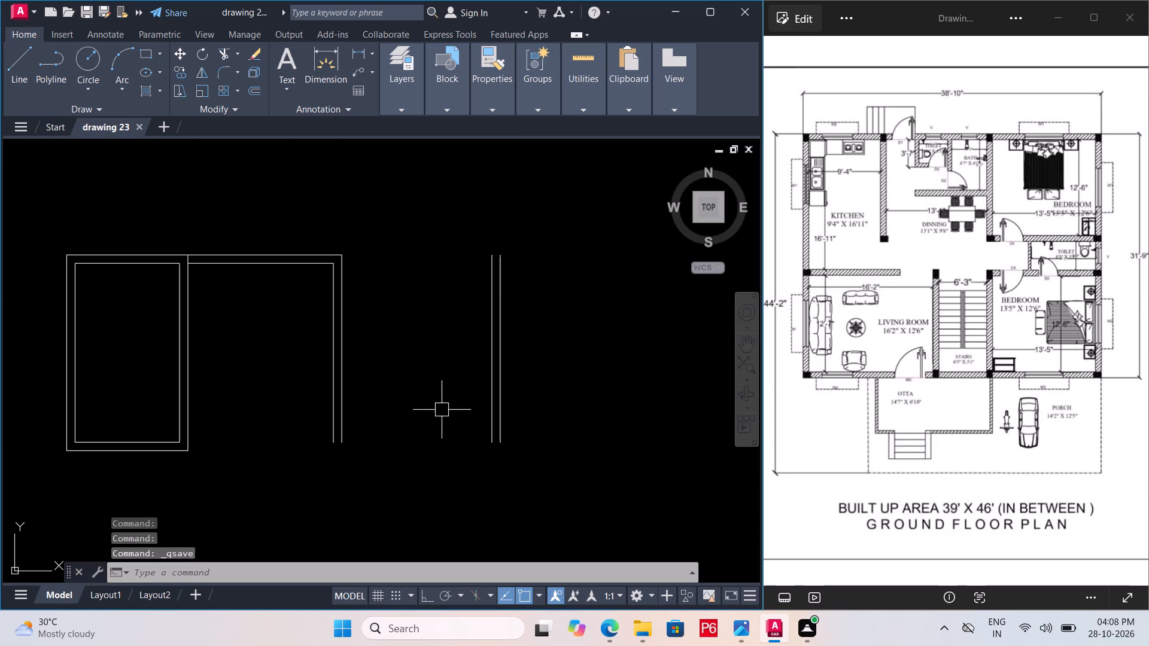
key(ctrl+s)
key(ctrl+s)
Draw the bedroom's top outer wall line from the dining area's outer top-right corner to the top of the bedroom's outer right line.
key(l)
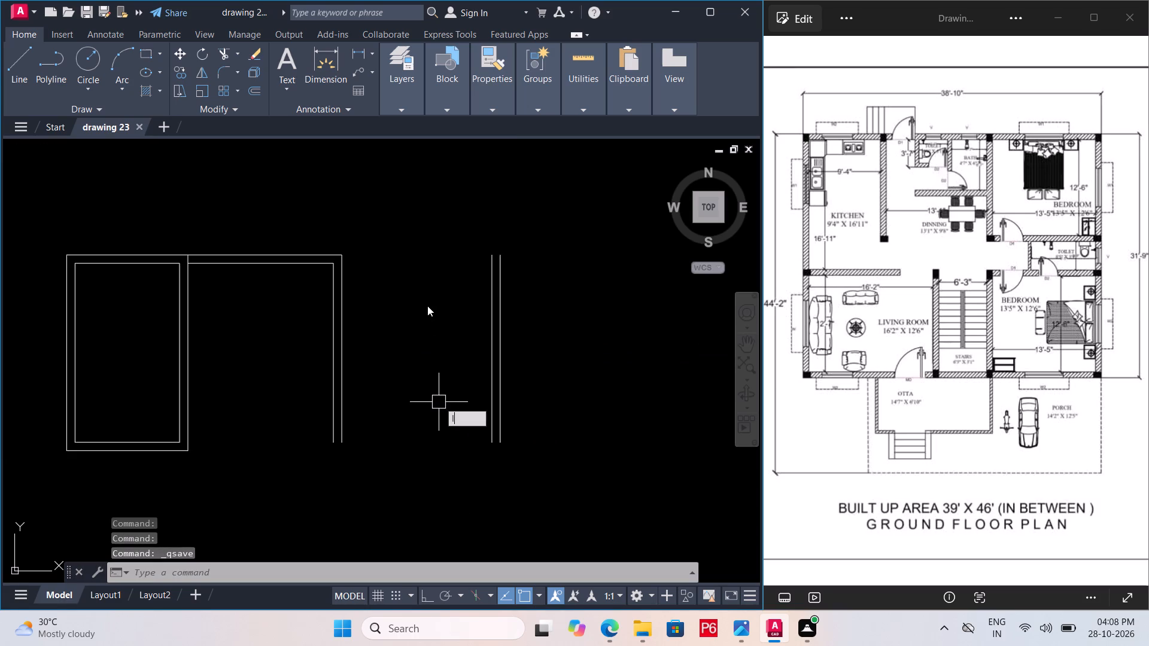
key(space)
scroll(382, 266, up, 3)
scroll(255, 274, down, 1)
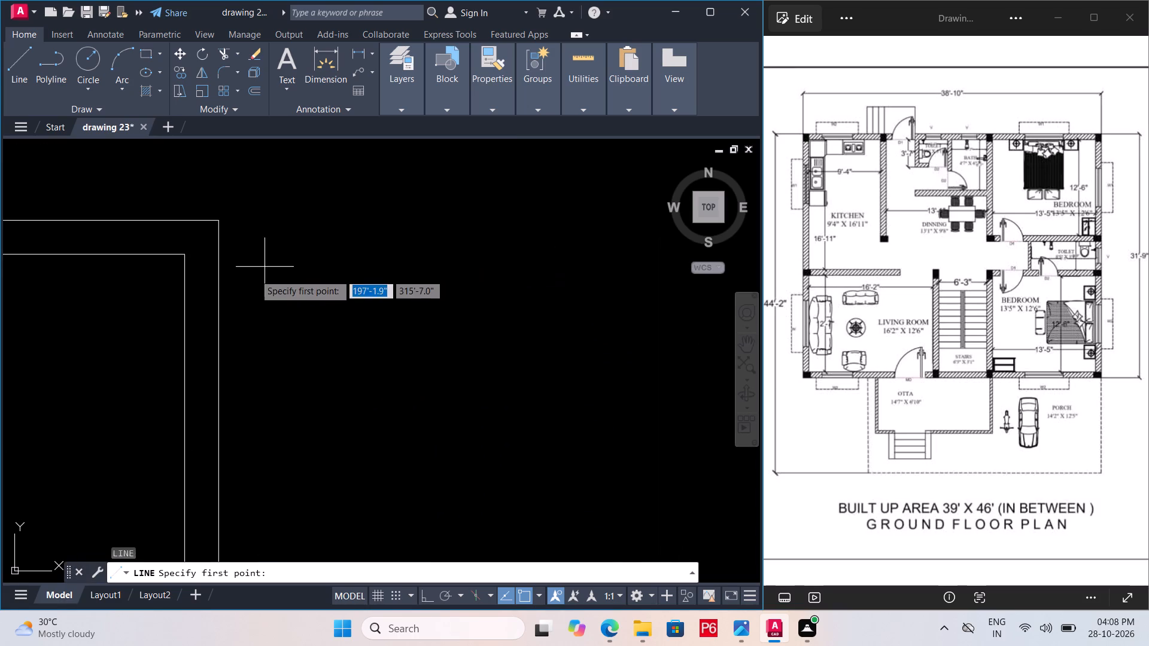
scroll(254, 274, down, 1)
click(242, 249)
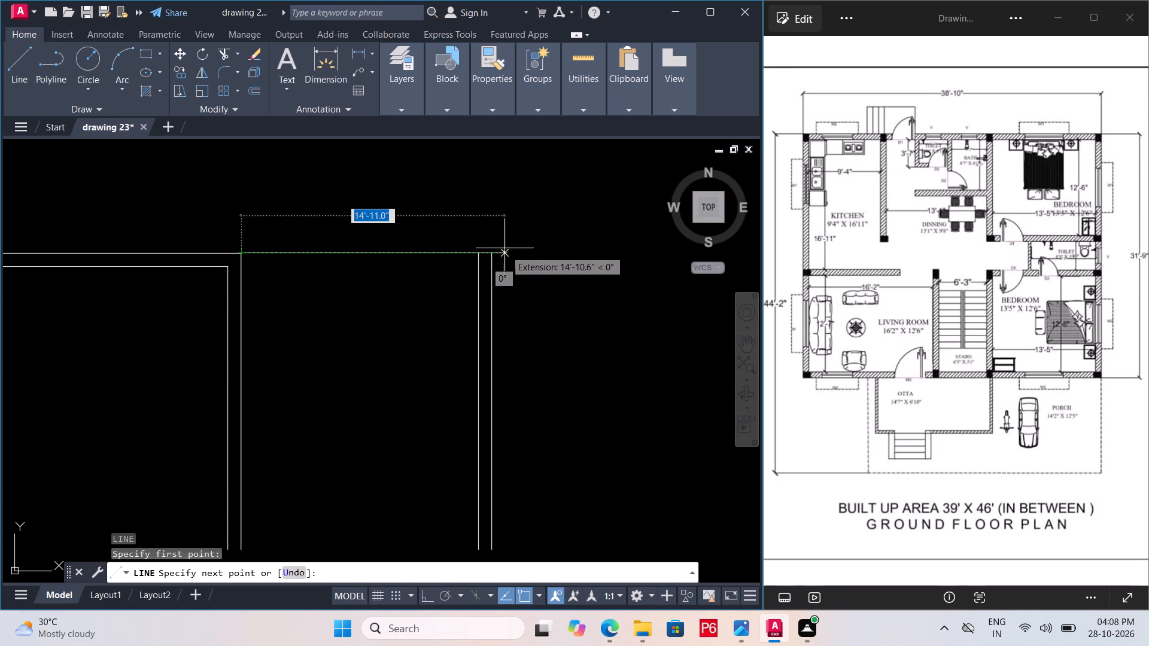
click(496, 254)
key(space)
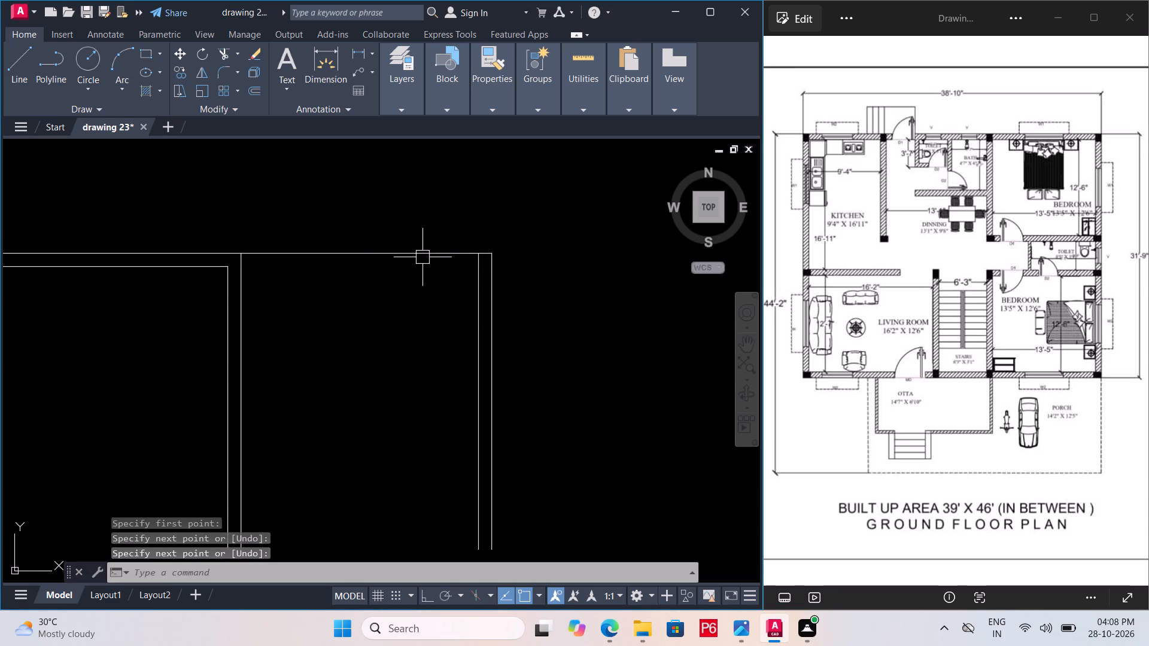
Offset the bedroom's top outer wall line 9" downward for the wall thickness.
click(422, 257)
key(o)
key(Return)
key(9)
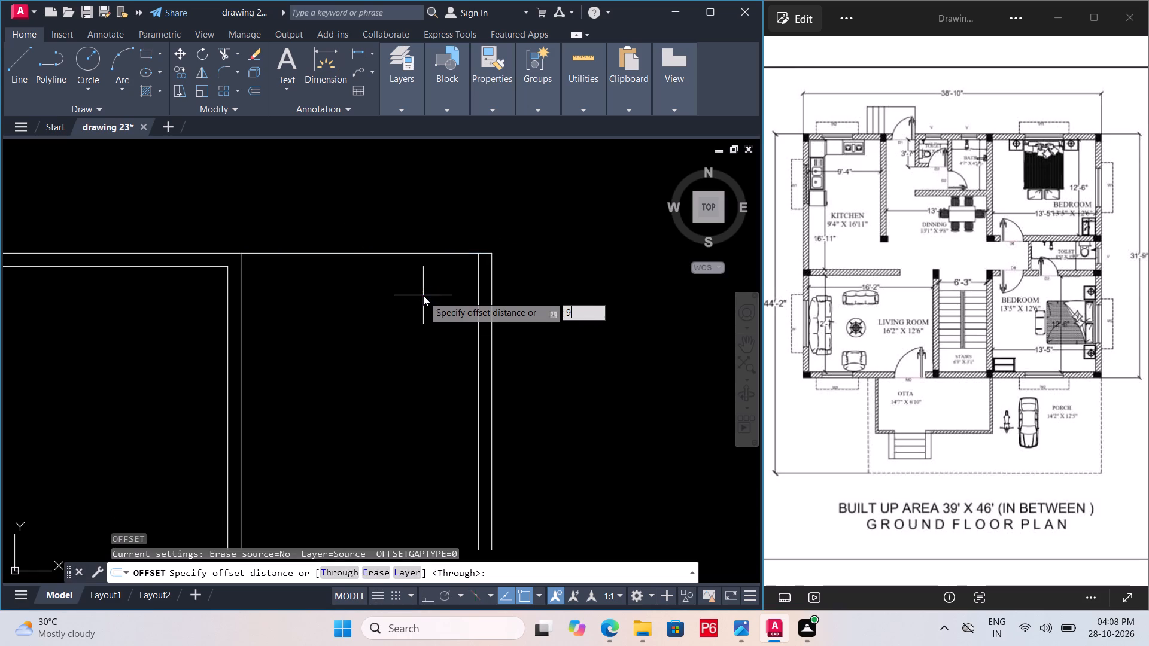
key(shift+quotedbl)
key(Return)
click(418, 330)
Save the drawing with the bedroom's top wall added.
key(ctrl+s)
key(ctrl+s)
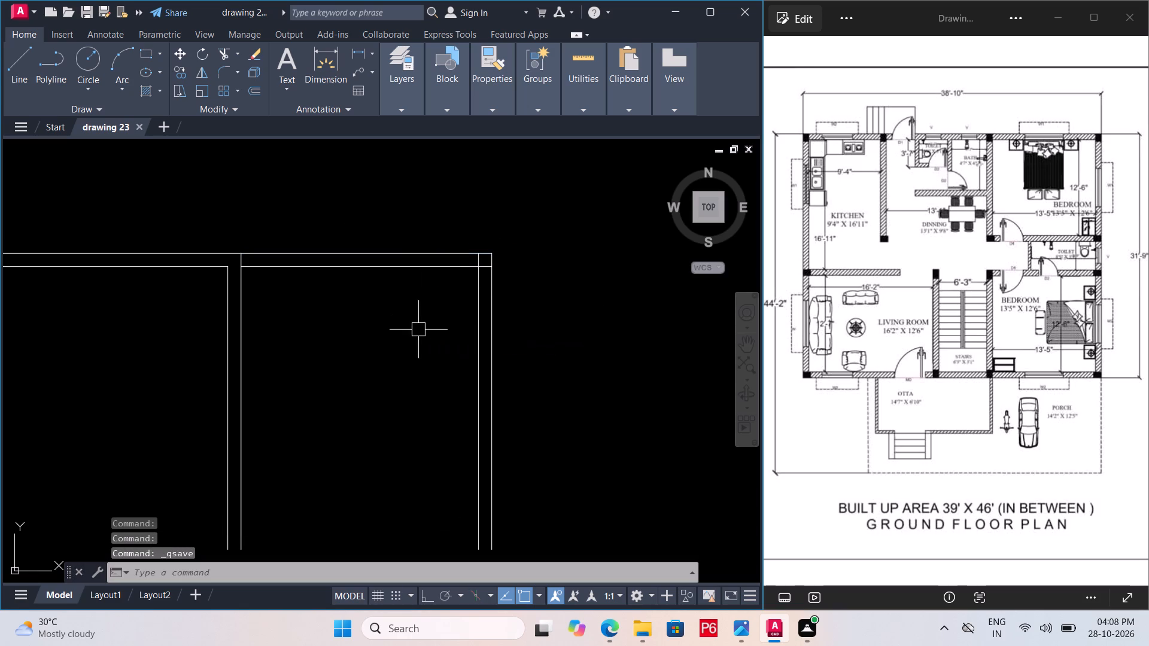
key(ctrl+s)
key(ctrl+s)
key(ctrl+s)
key(ctrl+s)
key(ctrl+s)
key(ctrl+s)
Create the bedroom's bottom wall by offsetting its inner top line 12'6" downward and the new line another 9".
scroll(434, 317, down, 2)
middle_drag(421, 334, 445, 298)
scroll(446, 284, up, 1)
click(468, 247)
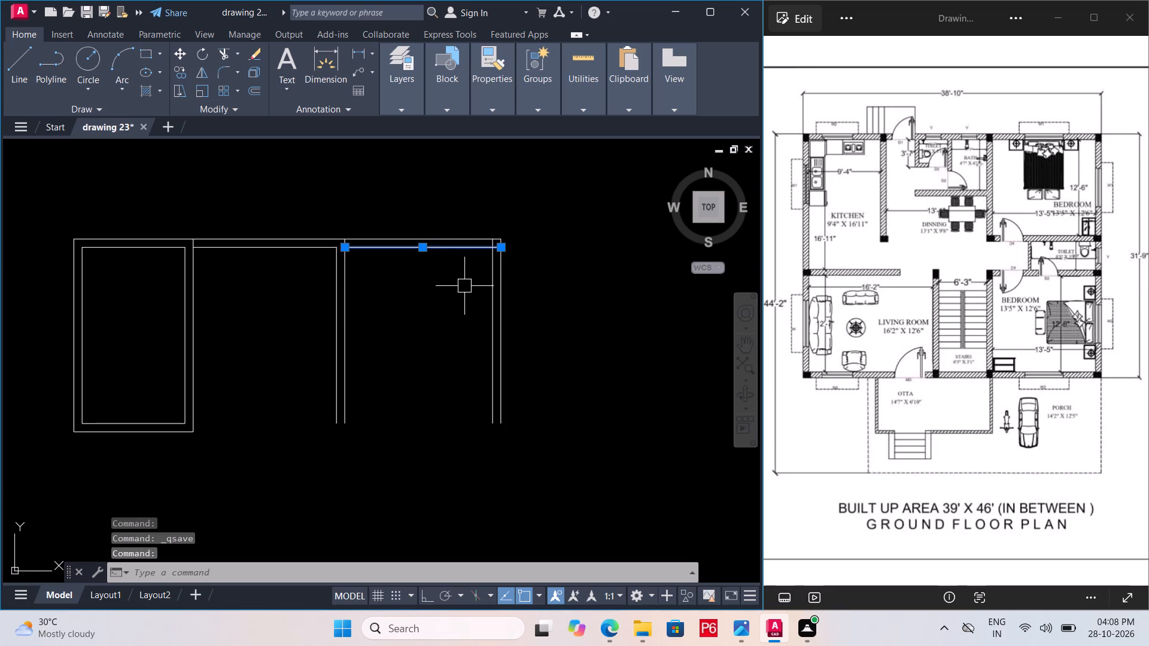
key(o)
key(Return)
text(12)
text('6)
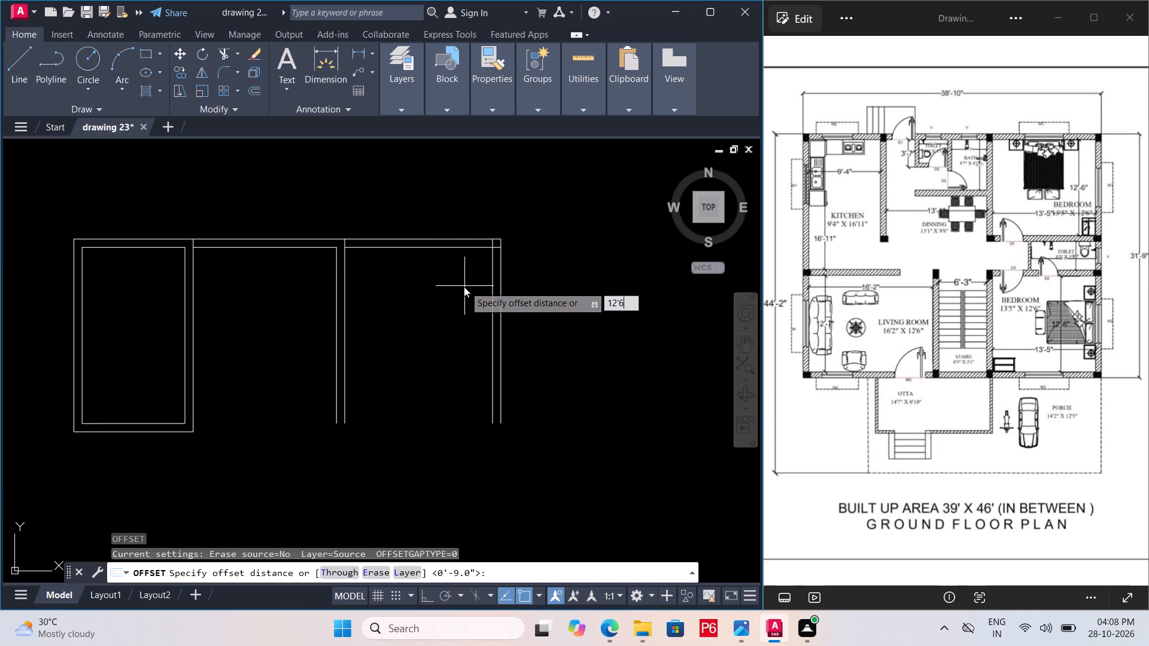
key(shift+quotedbl)
key(Return)
click(433, 316)
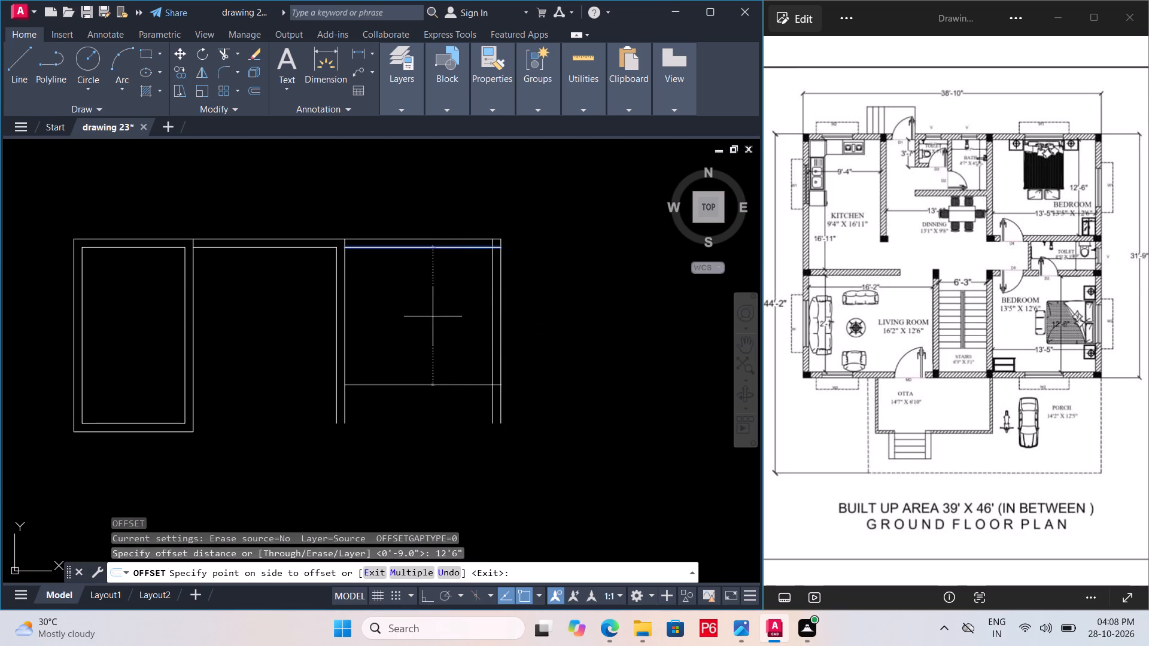
click(436, 388)
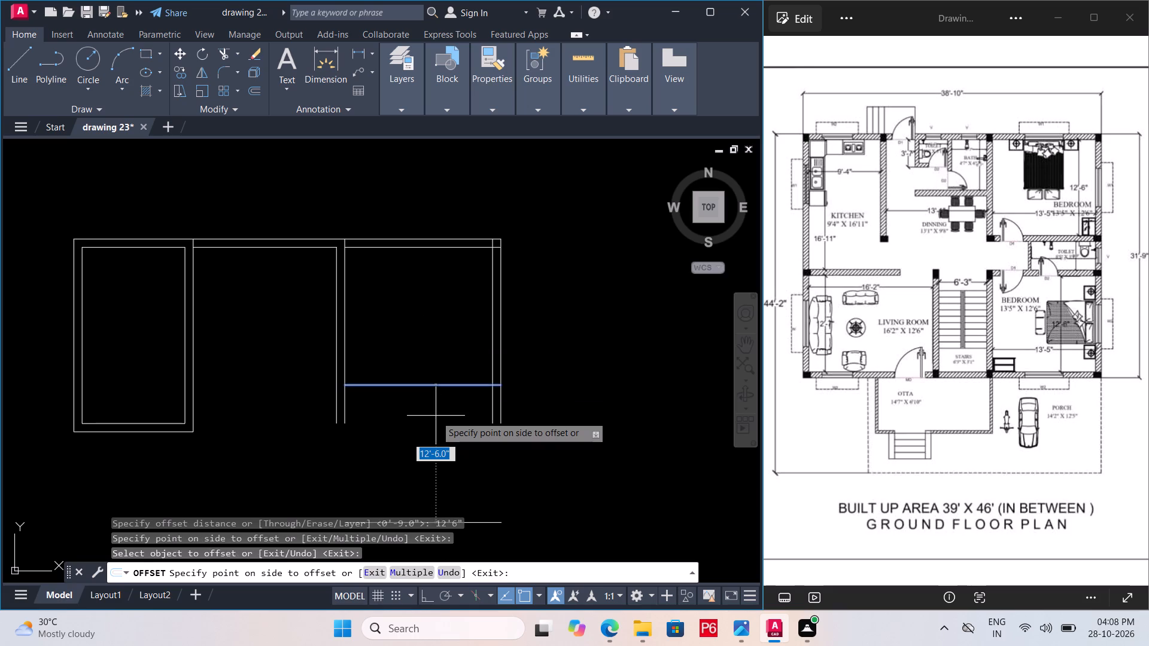
text(9")
key(Return)
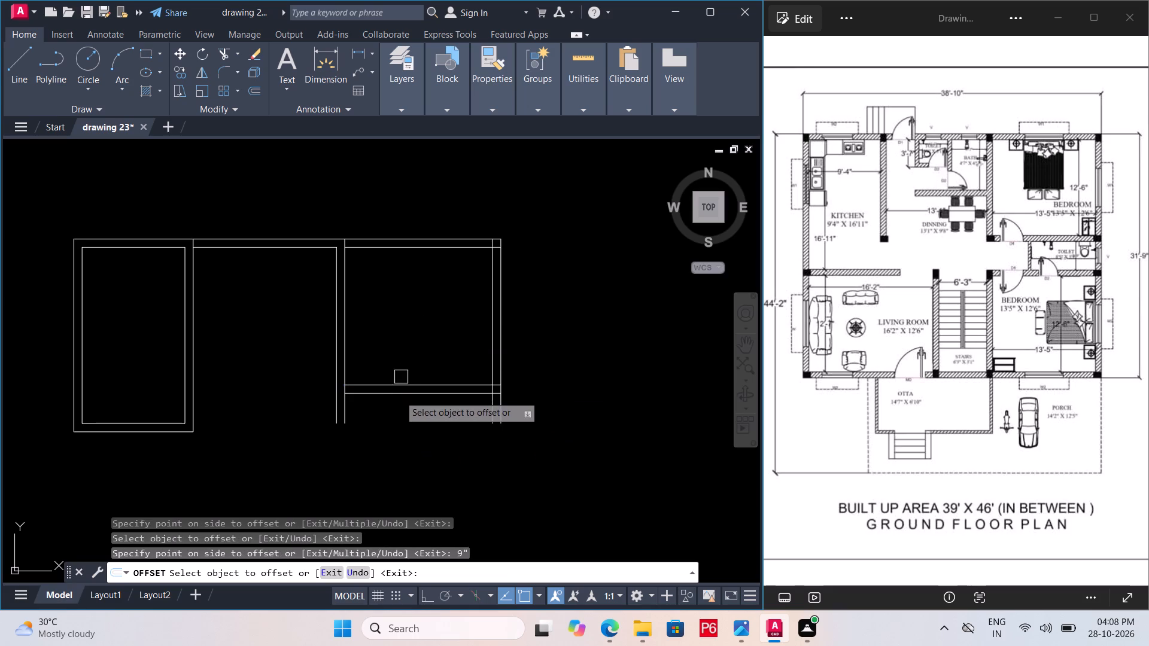
Save the drawing with the bedroom's bottom wall added.
key(ctrl+s)
key(ctrl+s)
key(ctrl+s)
key(ctrl+s)
key(ctrl+s)
key(ctrl+s)
key(ctrl+s)
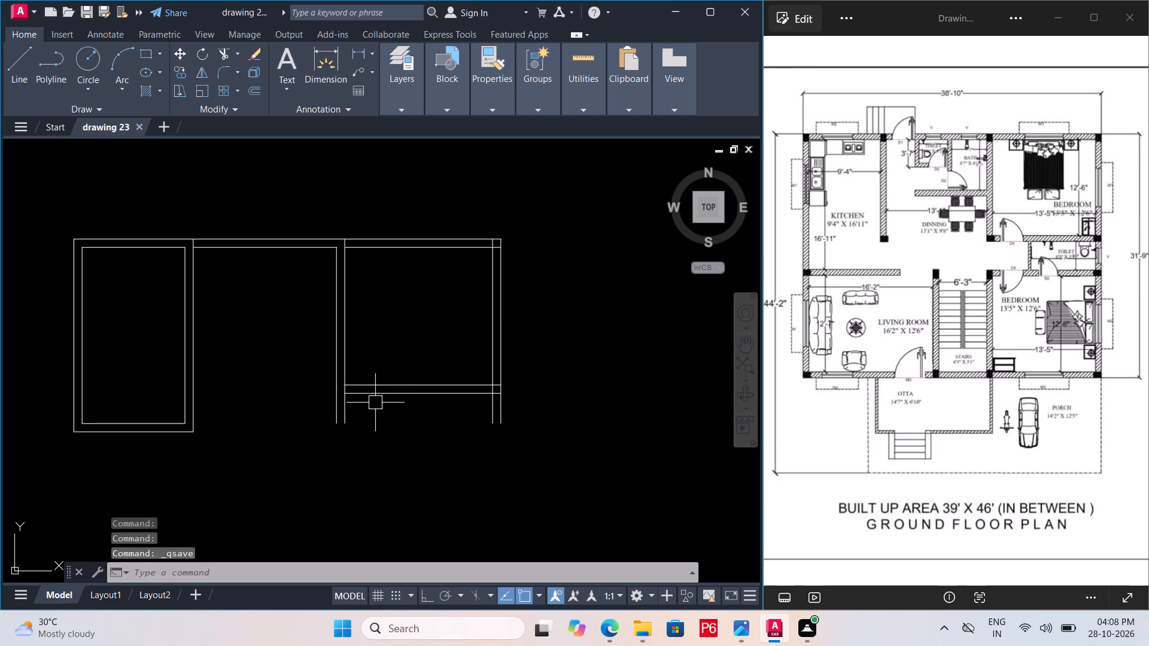
Draw a horizontal line from the kitchen's outer bottom-right corner to just past the dining area's right wall.
scroll(375, 403, up, 2)
scroll(436, 425, down, 1)
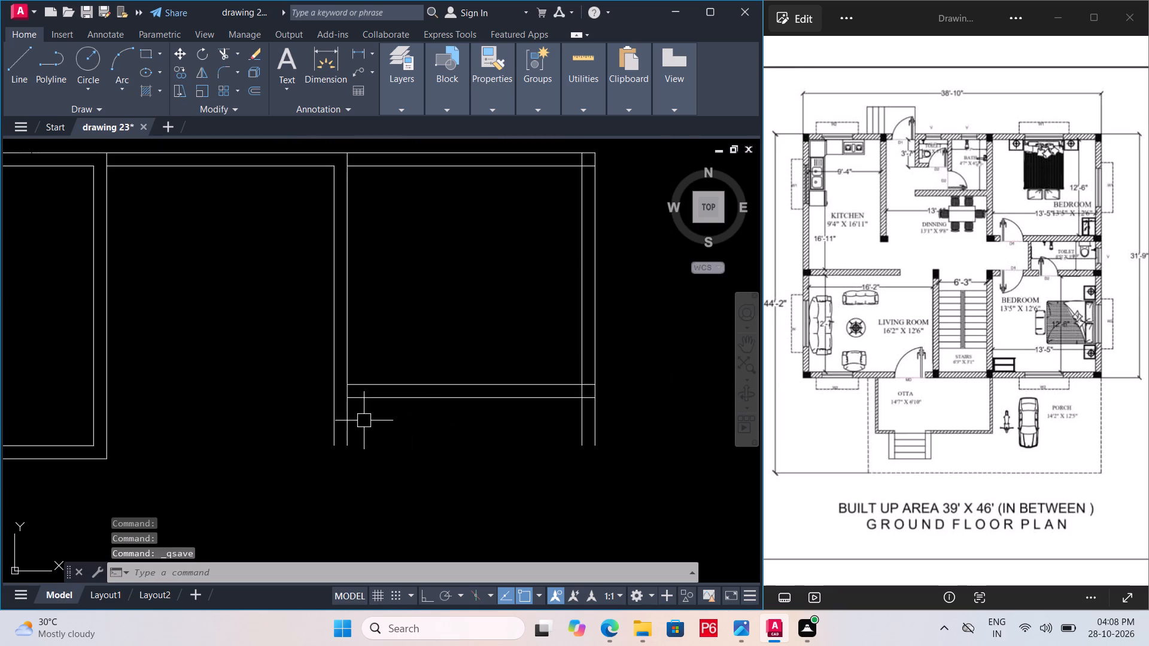
scroll(362, 420, up, 1)
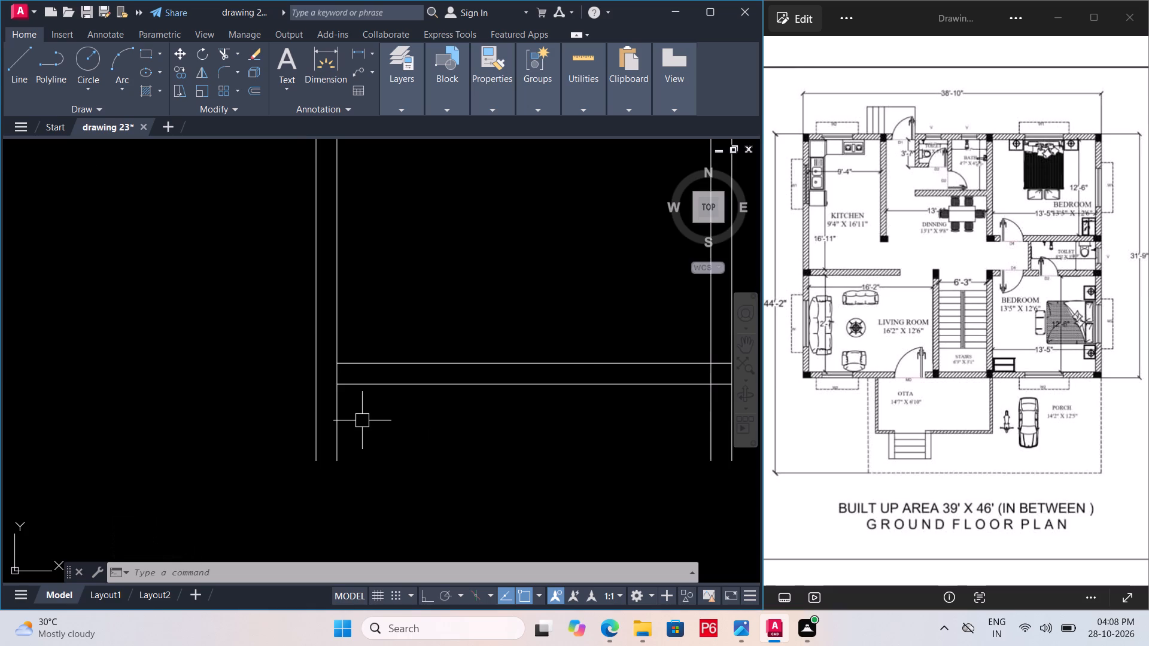
scroll(365, 418, down, 3)
scroll(333, 436, up, 1)
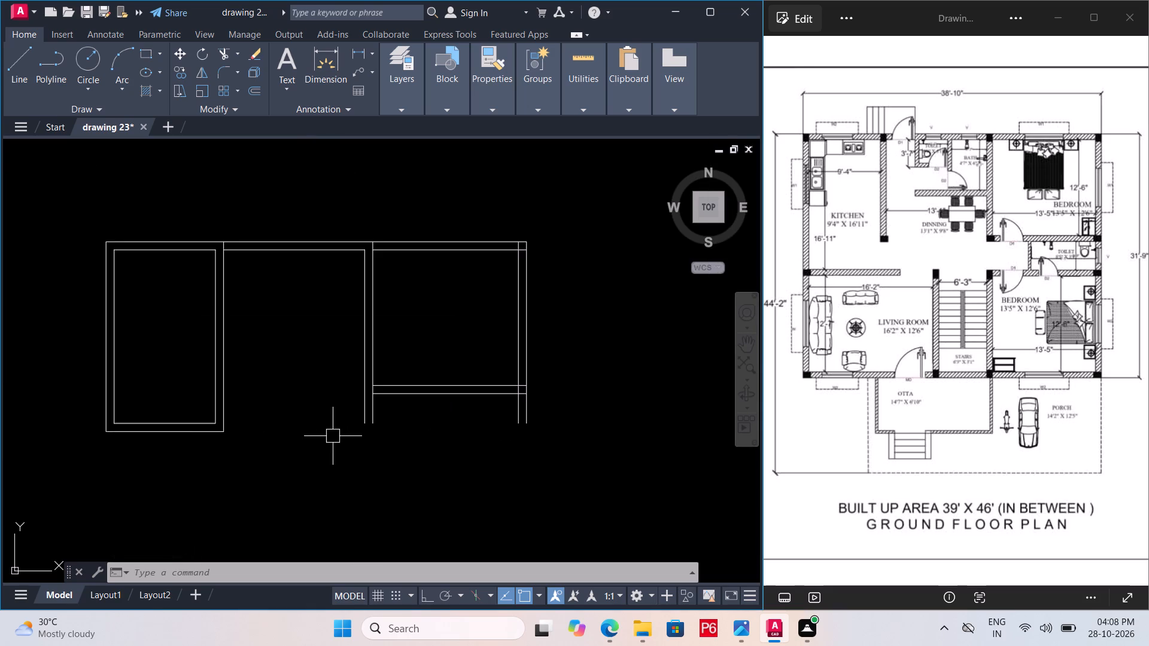
key(l)
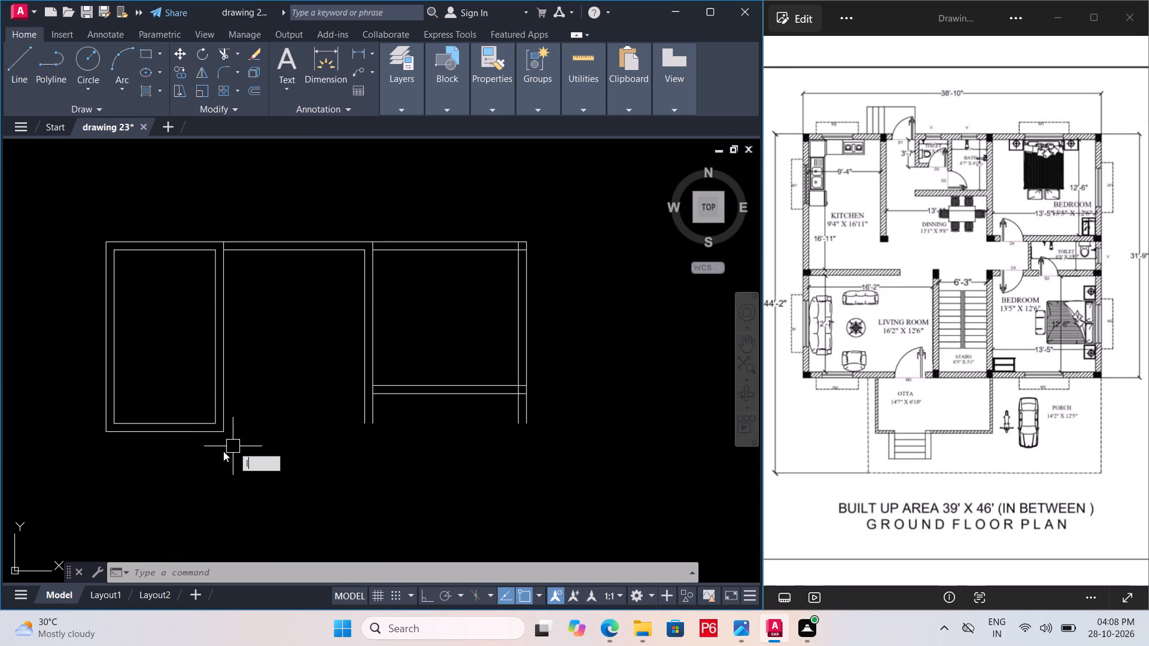
key(space)
click(221, 434)
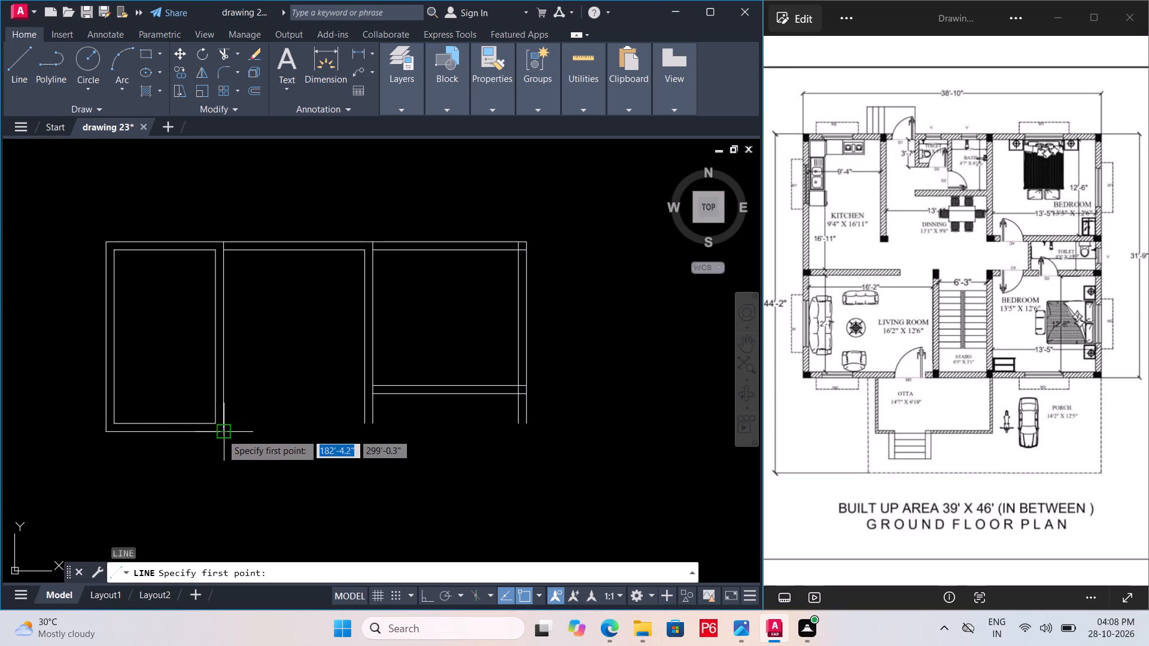
click(390, 428)
key(Escape)
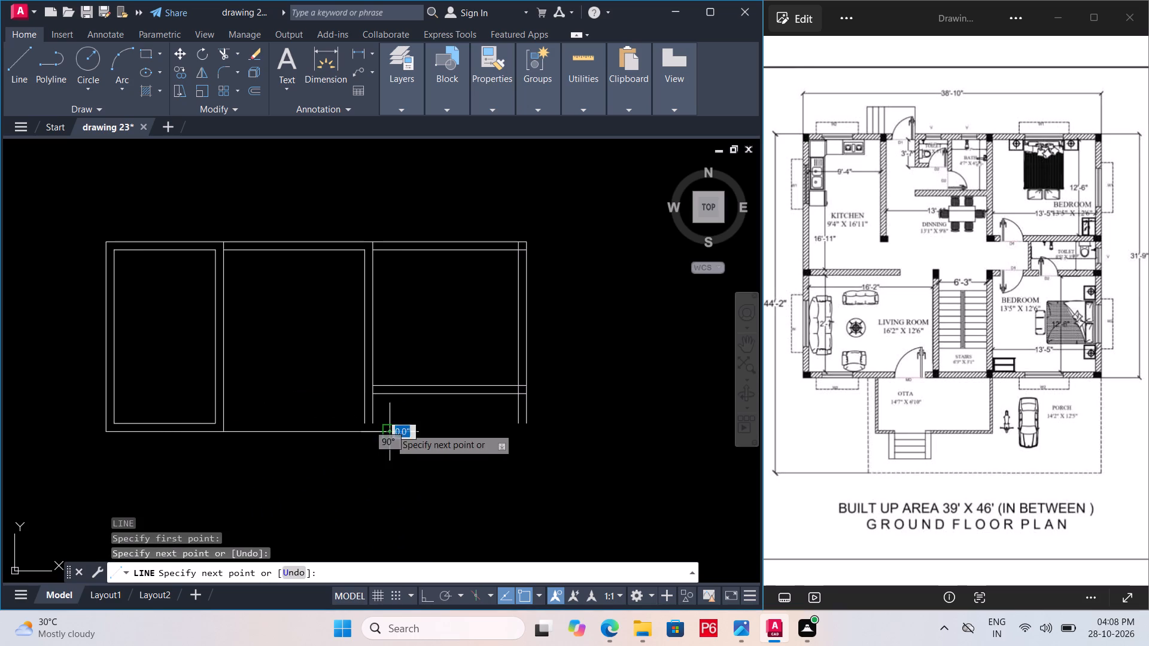
Fillet the new bottom line with the outer line of the dining area's right wall to form a square corner.
scroll(332, 464, up, 2)
key(f)
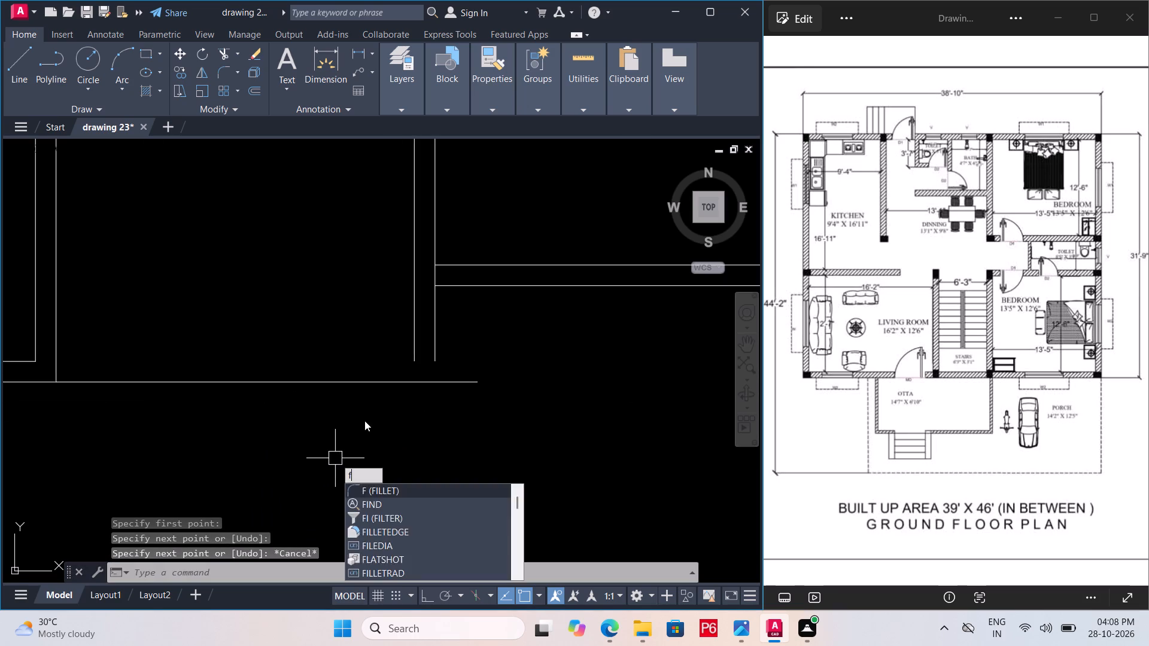
key(space)
click(389, 385)
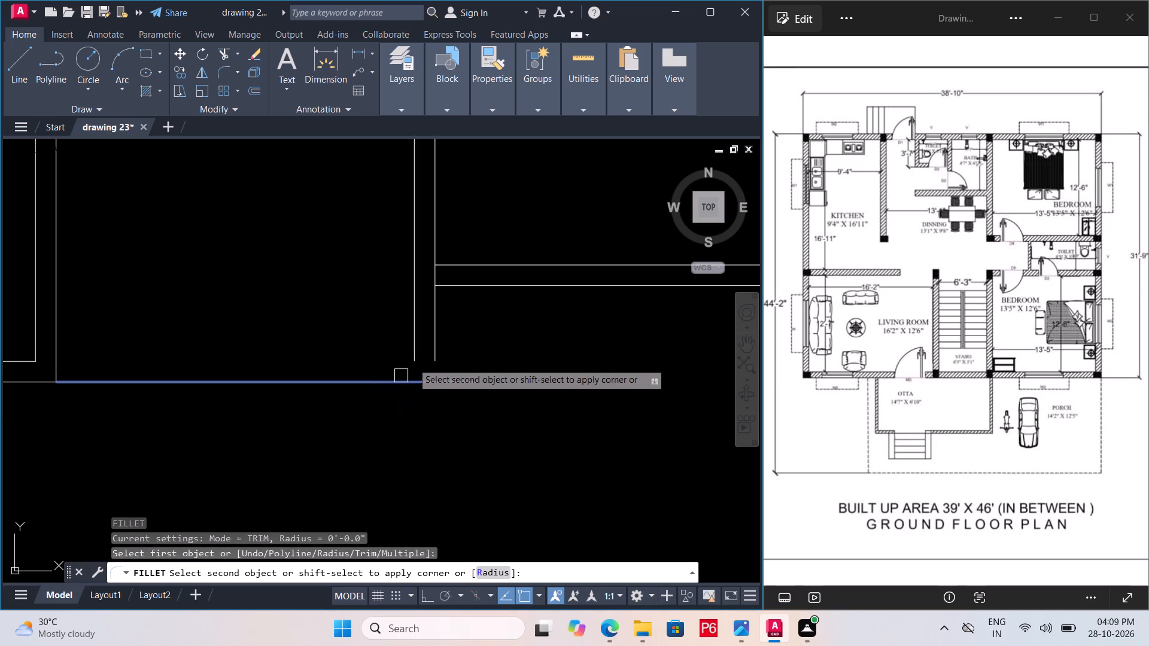
click(436, 342)
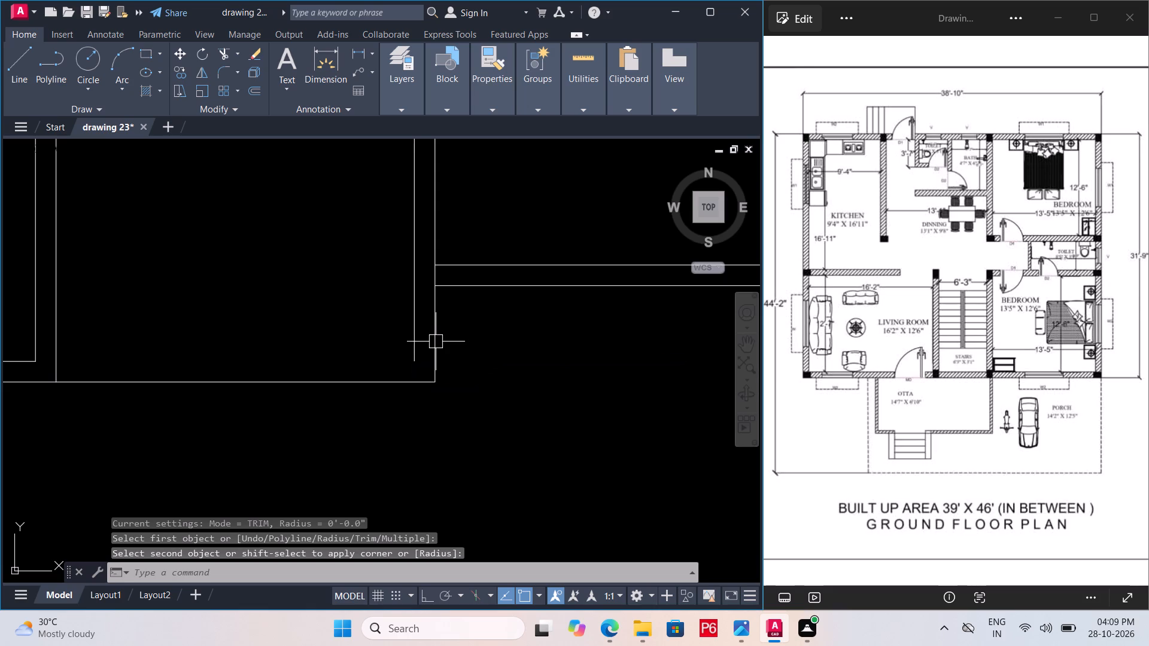
scroll(390, 409, down, 1)
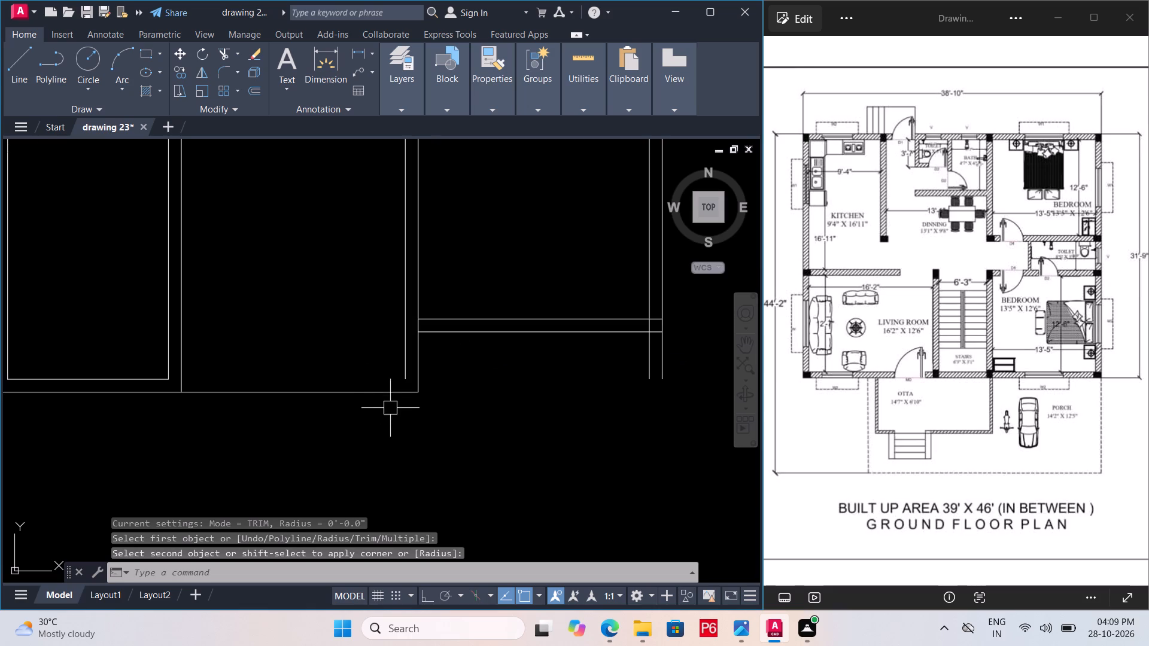
Fillet the kitchen's inner bottom line with the inner line of the dining area's right wall.
key(f)
key(space)
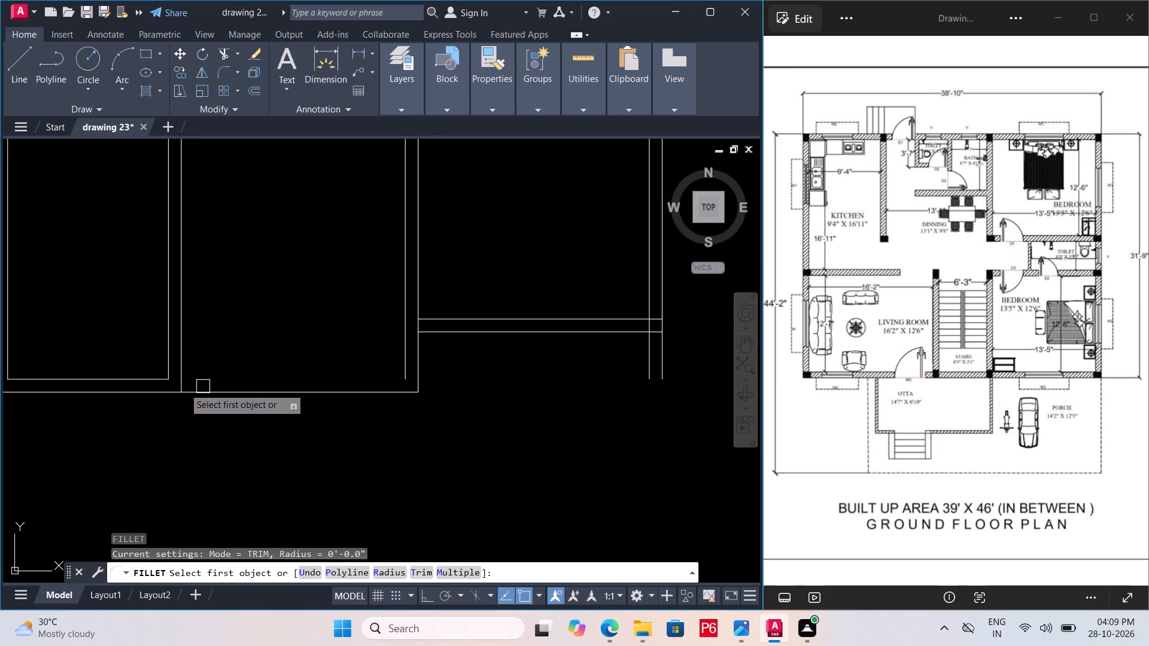
click(151, 377)
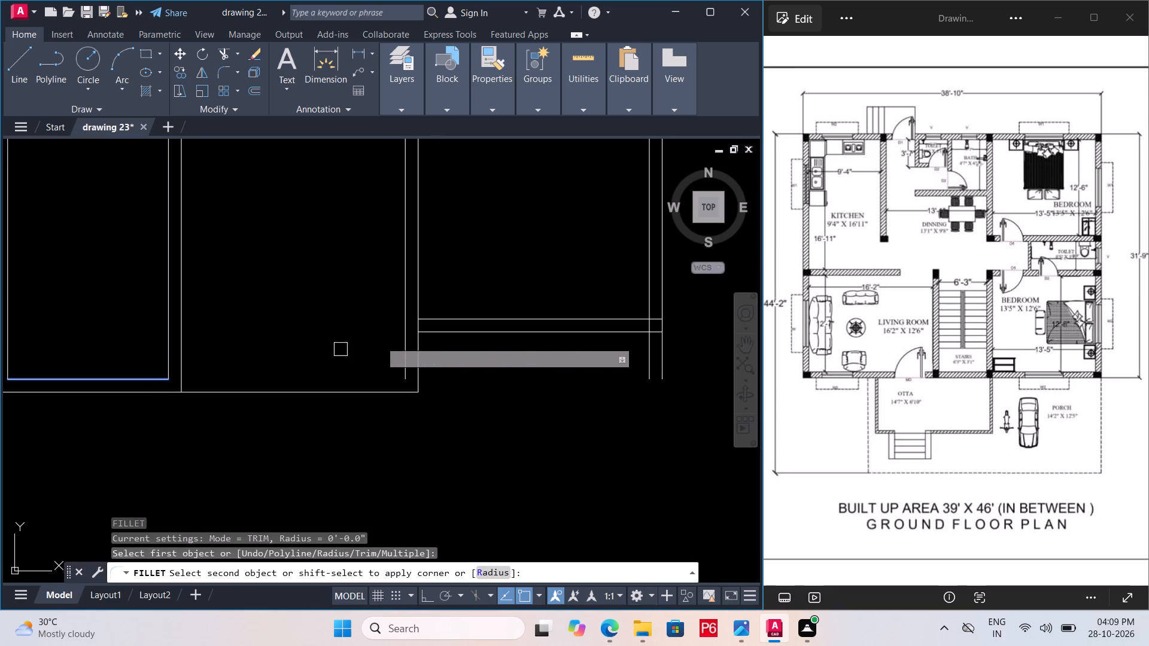
click(411, 339)
scroll(321, 405, down, 2)
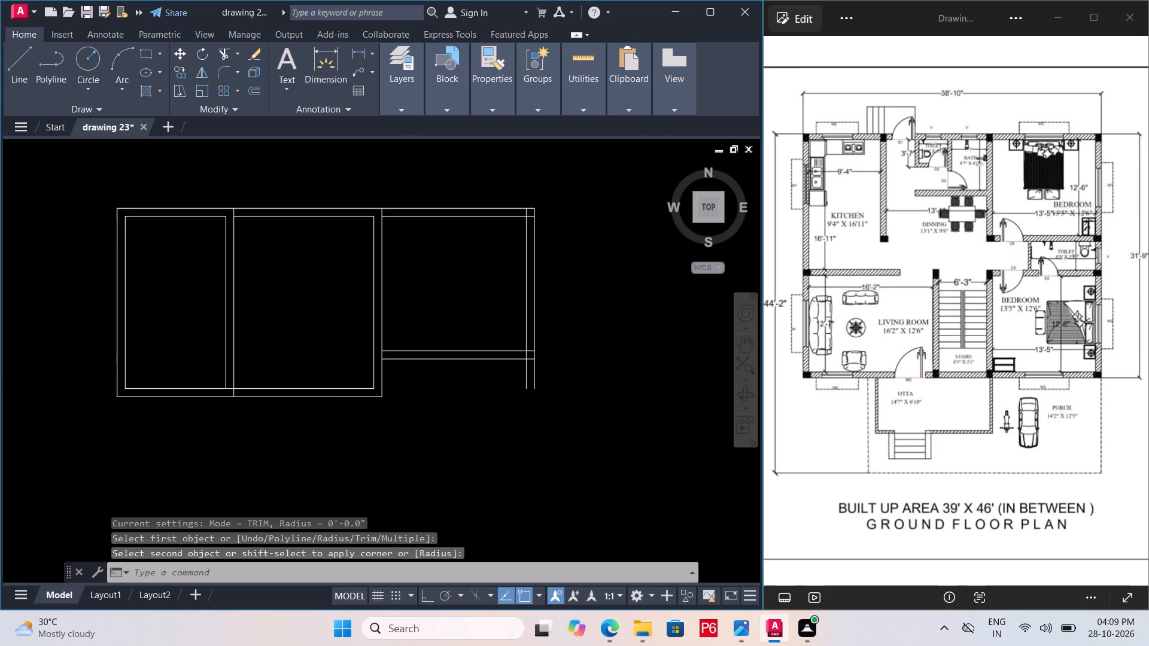
Extend the inner line of the dining area's right wall down to the outer bottom line.
scroll(303, 407, up, 2)
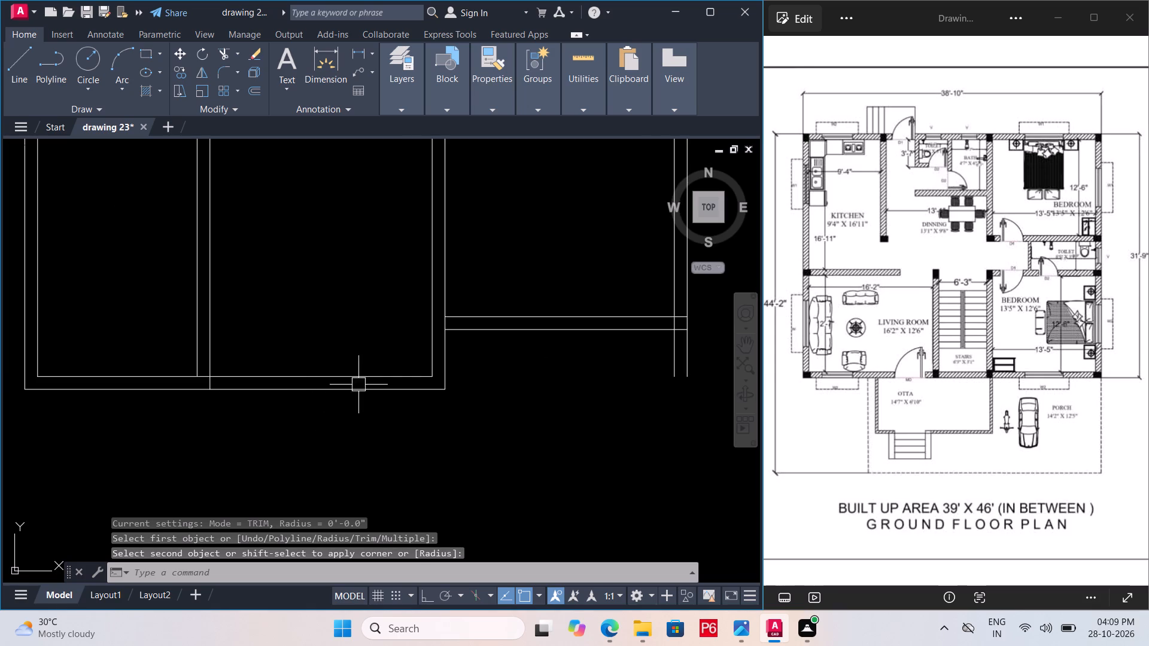
scroll(411, 357, up, 1)
text(ex)
key(space)
key(space)
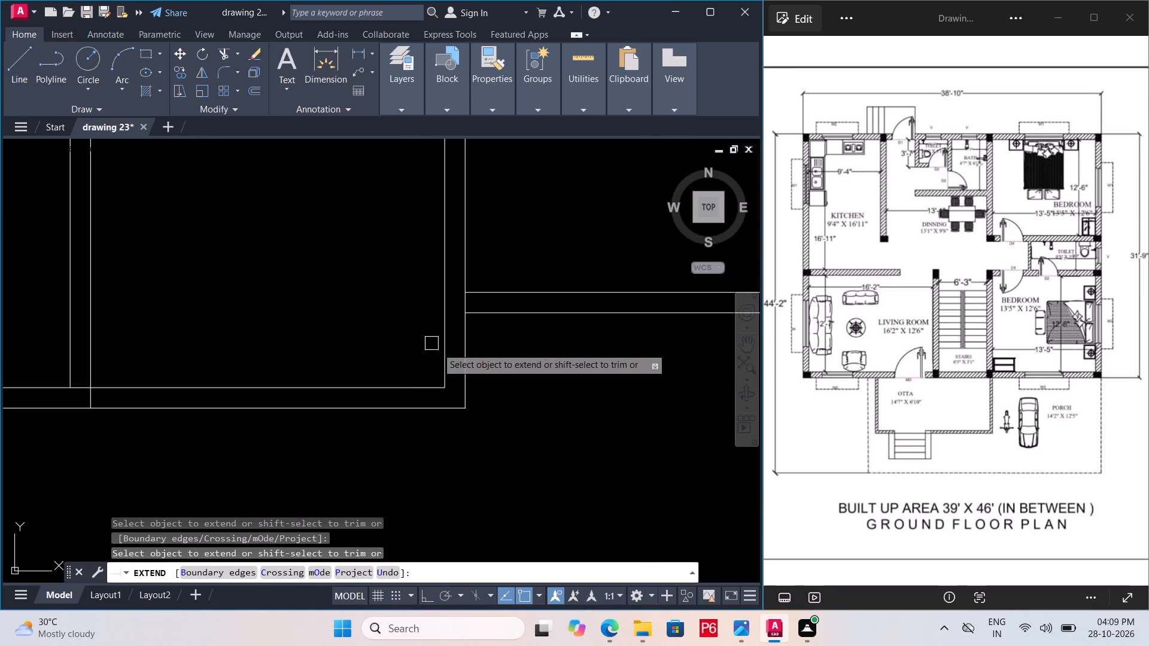
click(440, 359)
key(e)
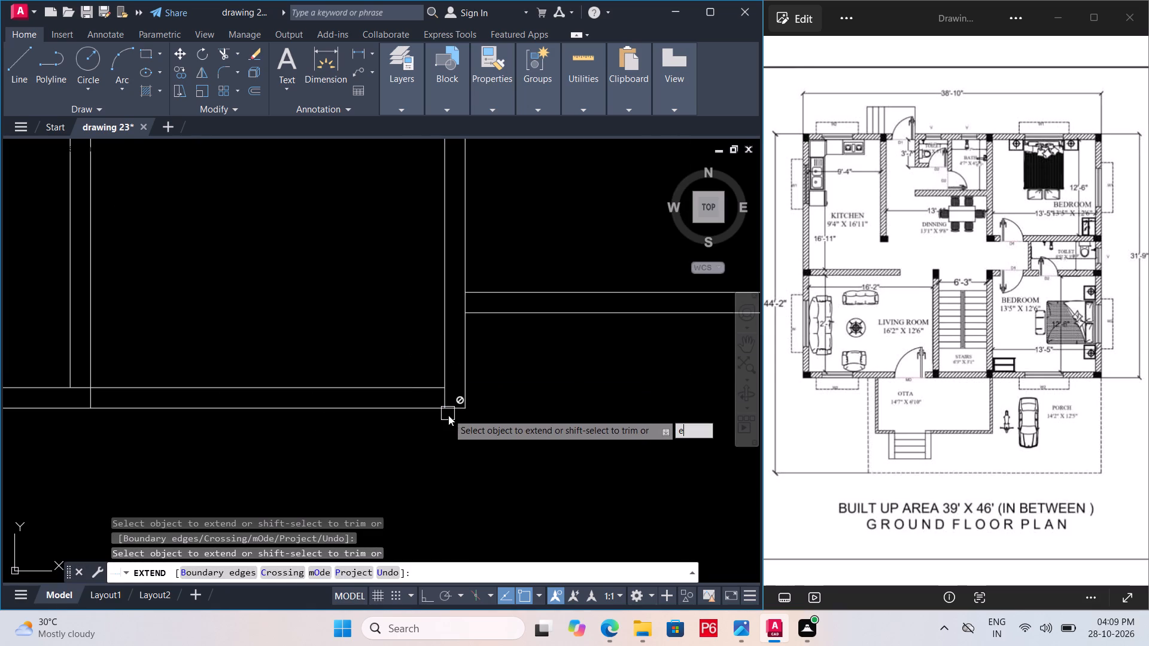
key(Escape)
Trim both bottom wall lines across the dining area, between the kitchen's right wall and the dining area's right wall.
text(tr)
key(space)
key(space)
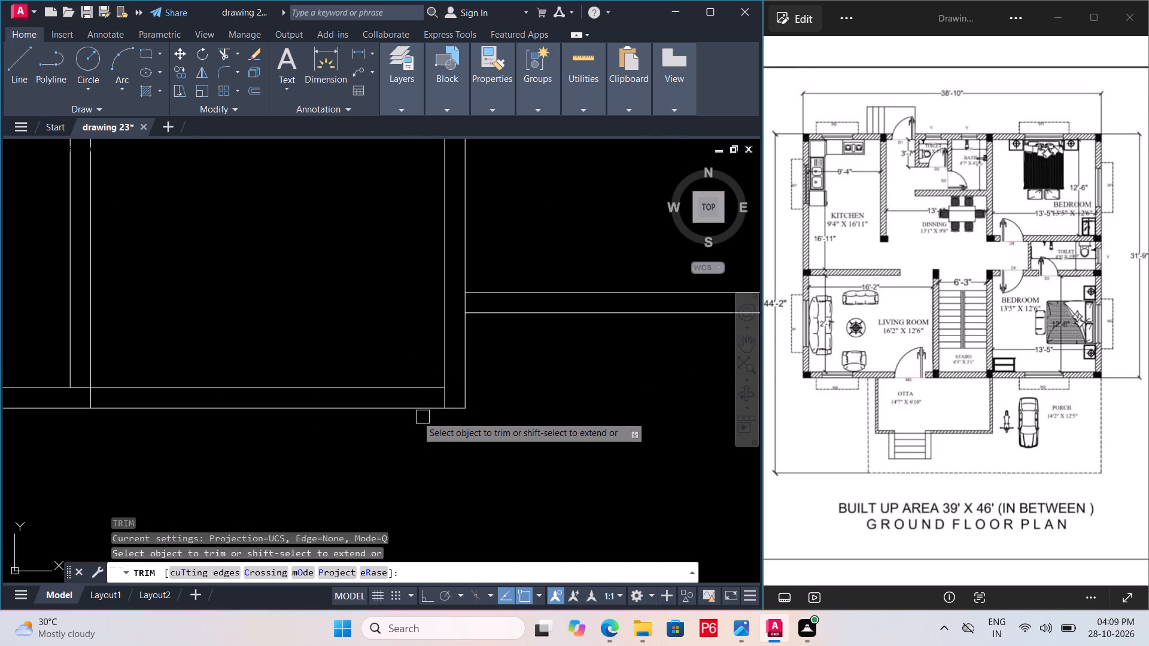
click(391, 409)
click(398, 390)
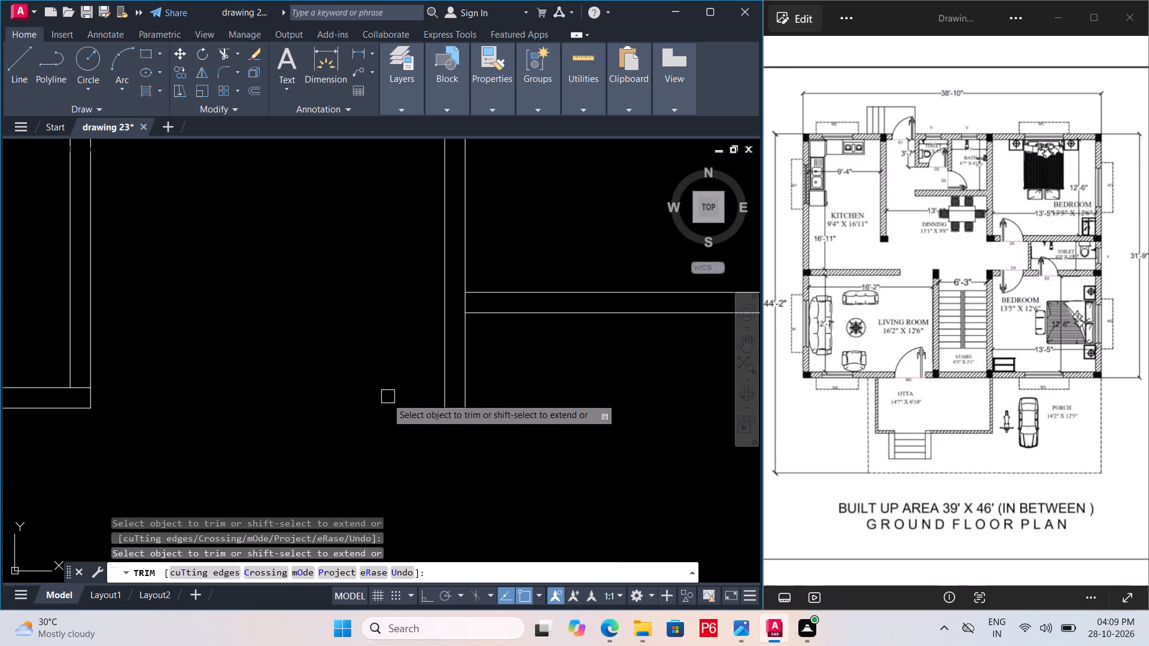
Save the drawing with the dining area's bottom side opened.
key(ctrl+s)
key(ctrl+s)
key(ctrl+s)
key(ctrl+s)
key(ctrl+s)
key(ctrl+s)
key(ctrl+s)
key(ctrl+s)
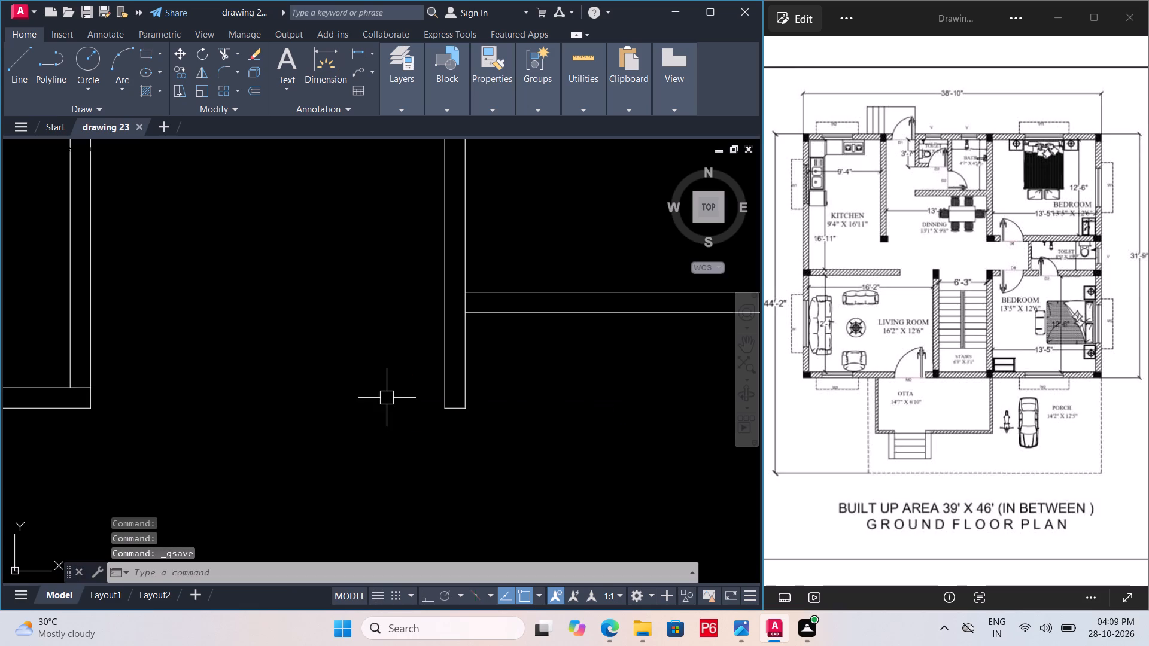
Extend both lines of the bedroom's bottom wall leftward across the dining area to the kitchen's right wall.
scroll(334, 432, down, 2)
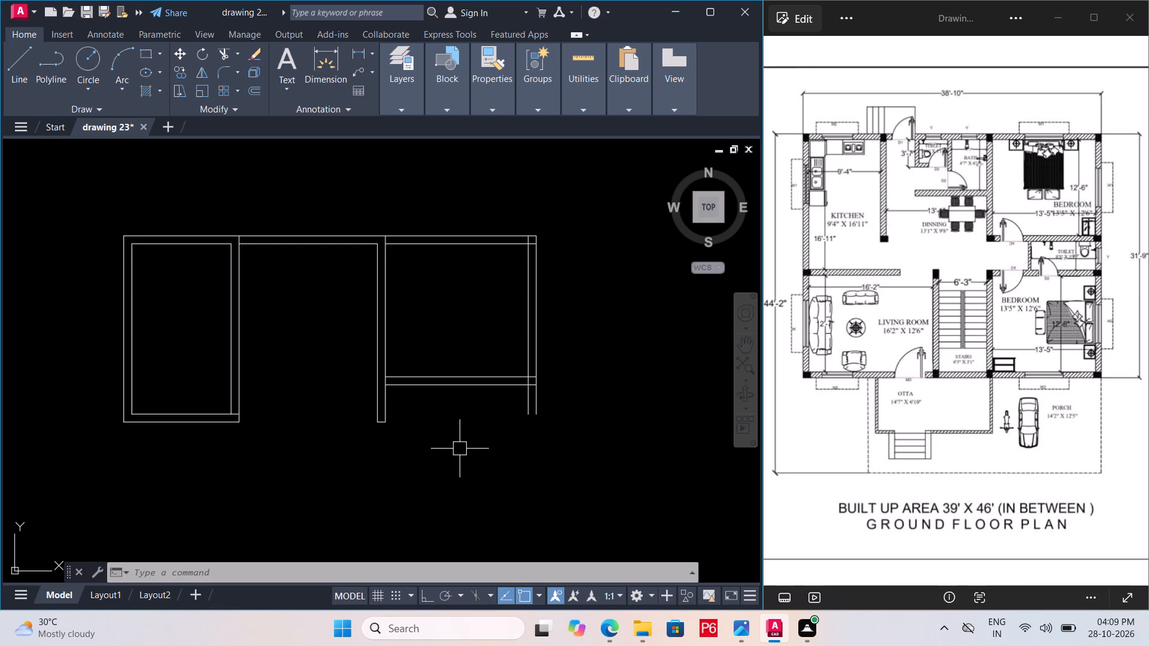
scroll(400, 420, up, 1)
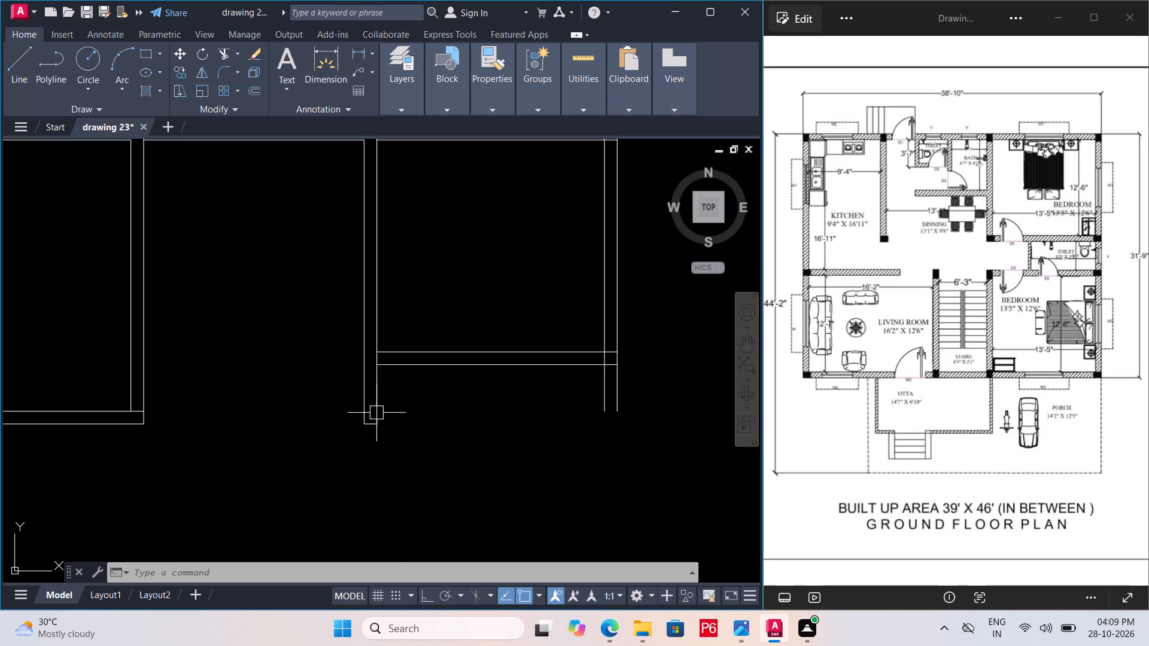
text(ex)
key(space)
key(space)
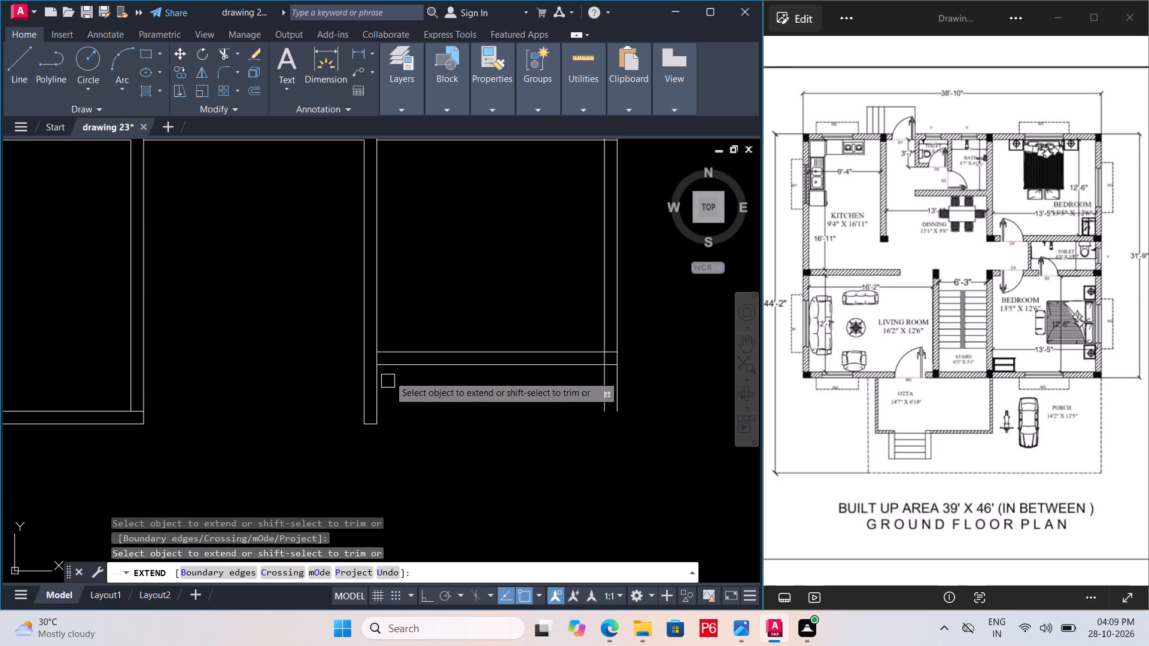
click(393, 368)
double_click(391, 356)
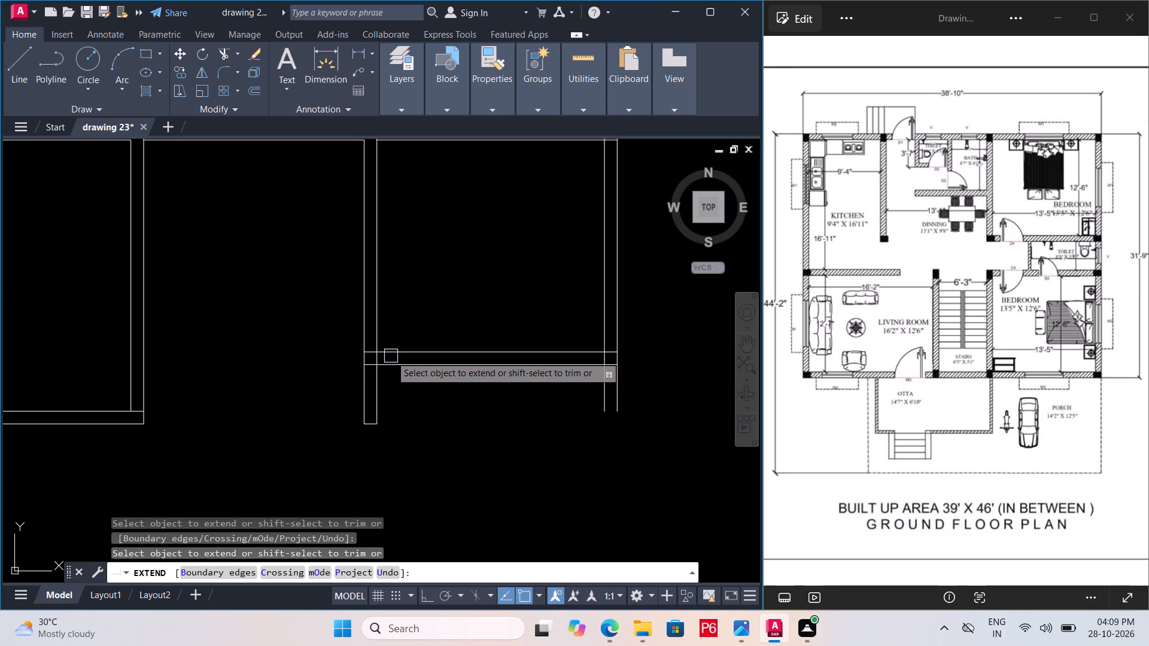
click(384, 356)
click(382, 370)
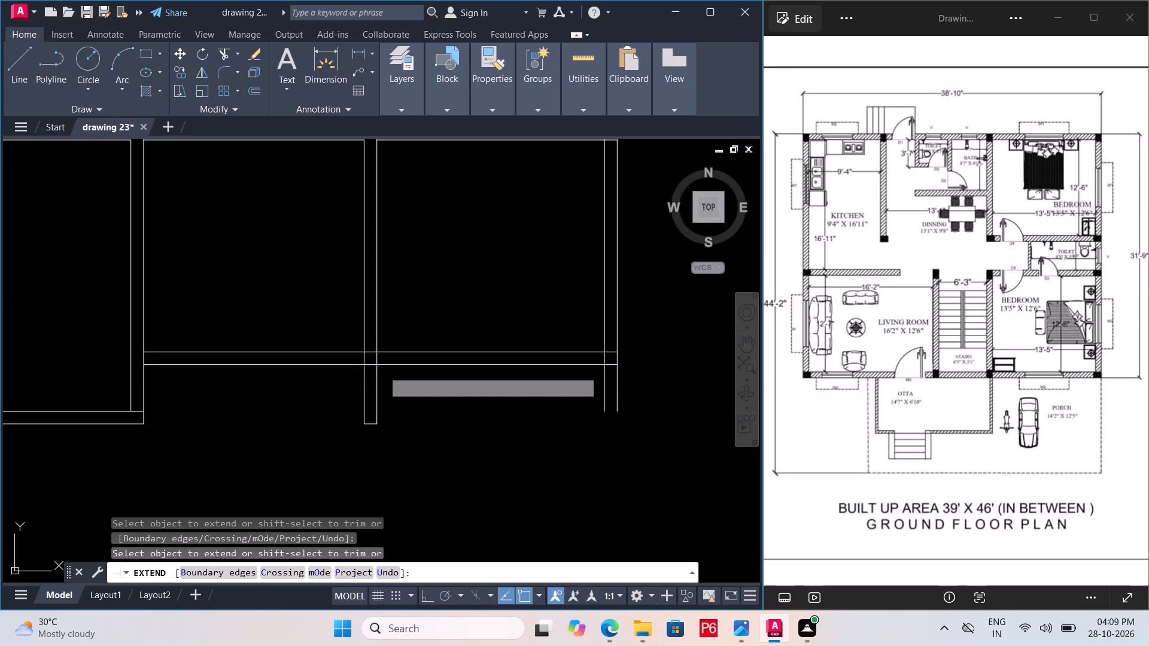
Trim away the stub of the dining area's right wall, including its end line, below the bedroom's bottom wall.
scroll(344, 415, up, 1)
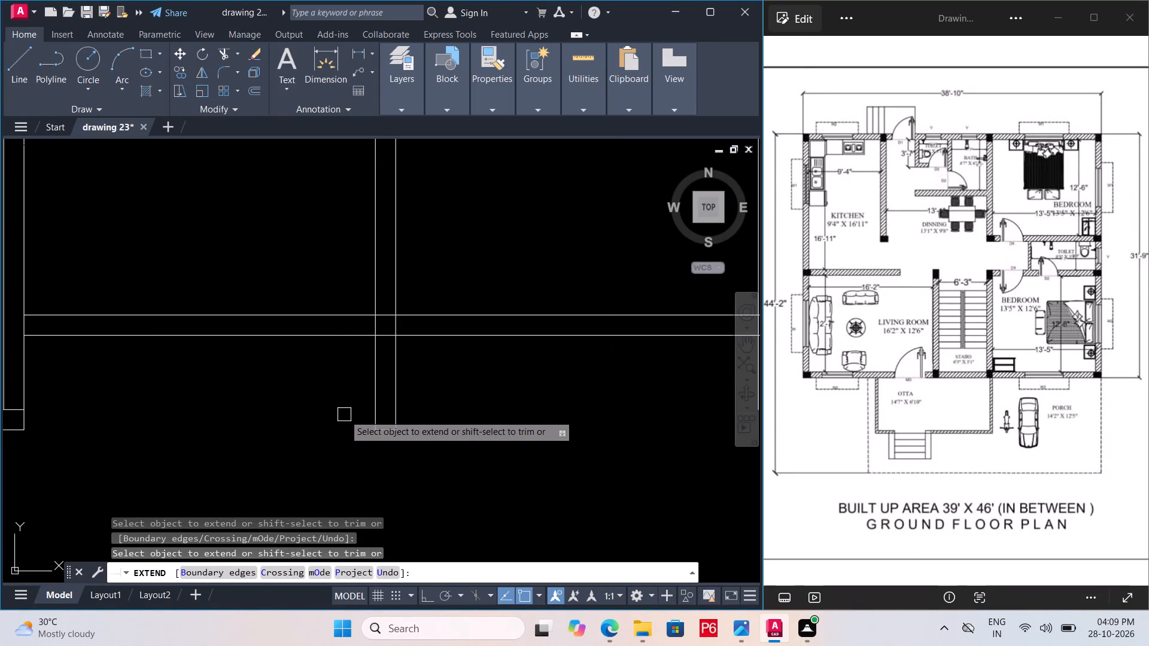
text(tr)
key(space)
key(space)
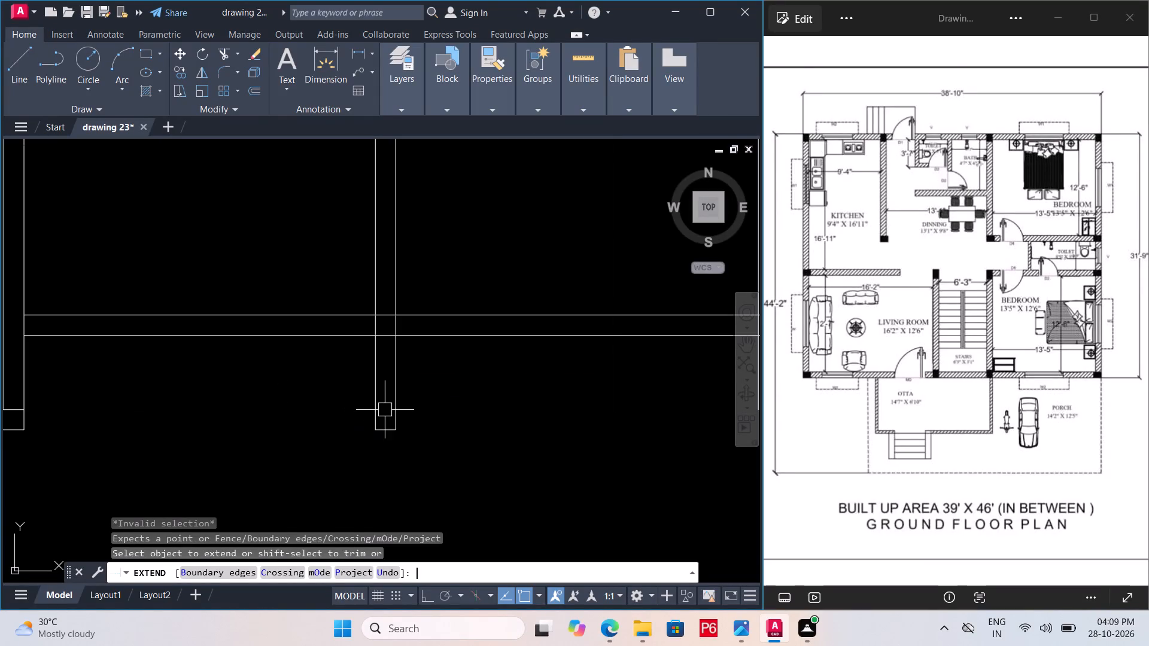
text(tr)
key(space)
key(space)
click(409, 389)
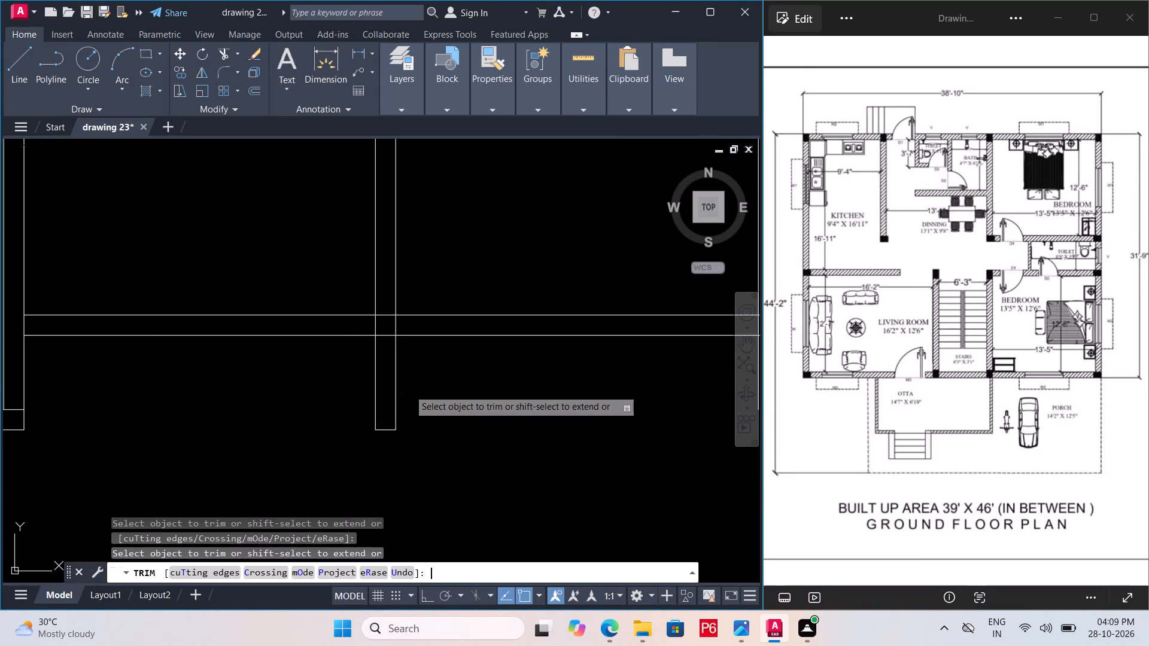
drag(350, 384, 380, 382)
click(392, 380)
click(421, 379)
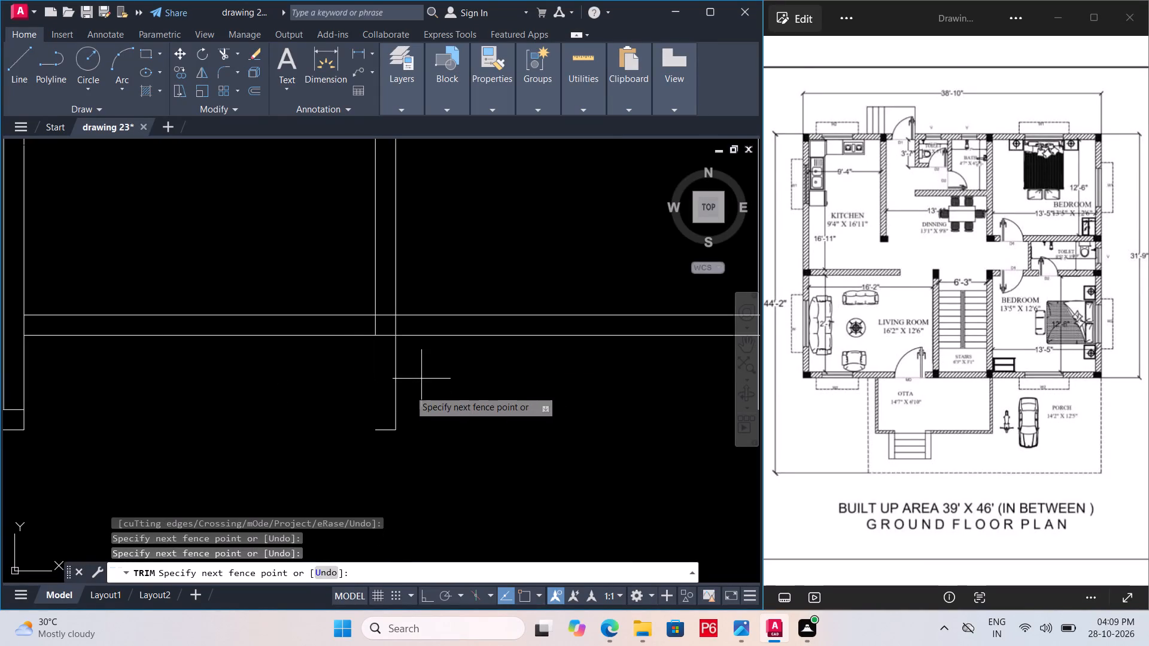
click(393, 409)
click(383, 433)
scroll(357, 410, down, 3)
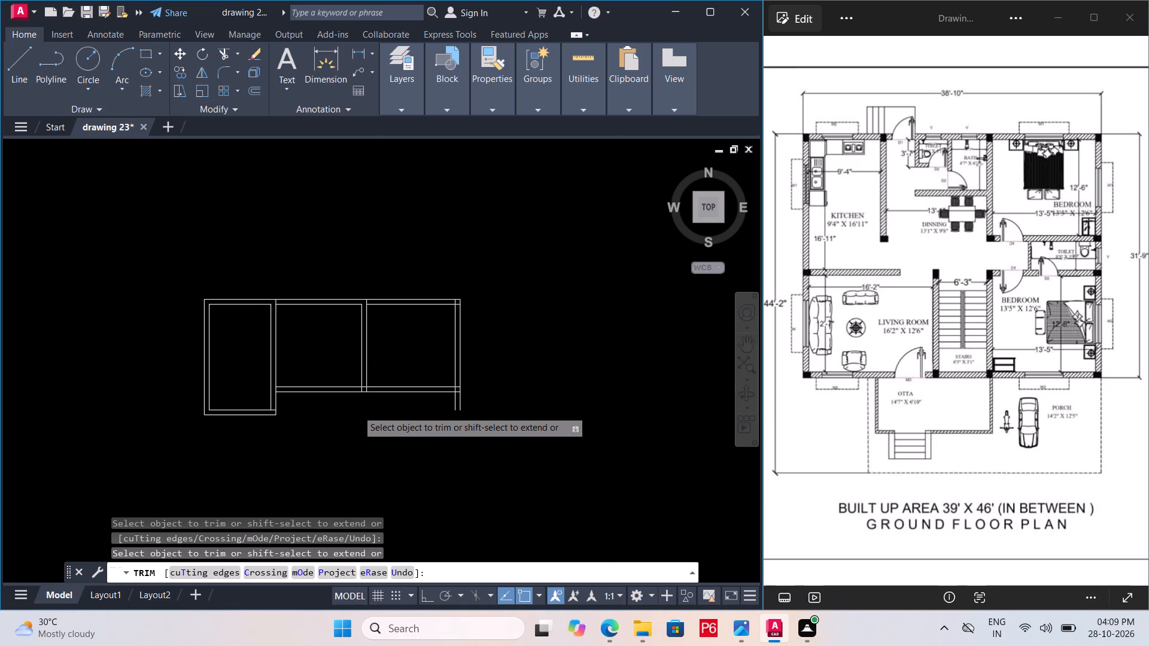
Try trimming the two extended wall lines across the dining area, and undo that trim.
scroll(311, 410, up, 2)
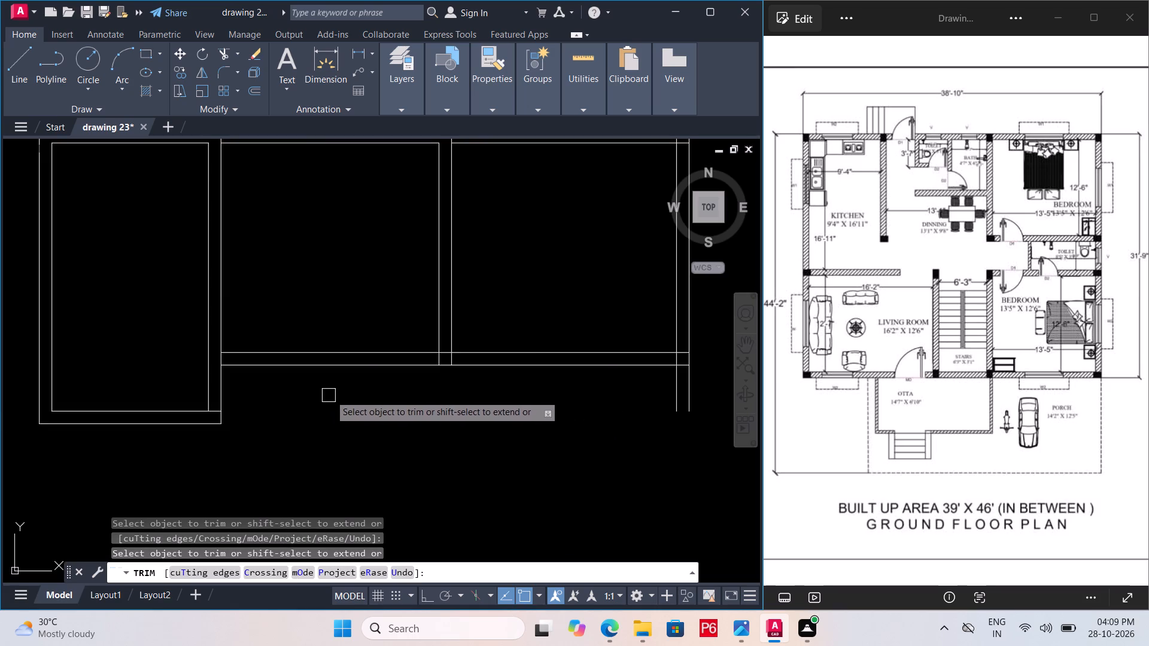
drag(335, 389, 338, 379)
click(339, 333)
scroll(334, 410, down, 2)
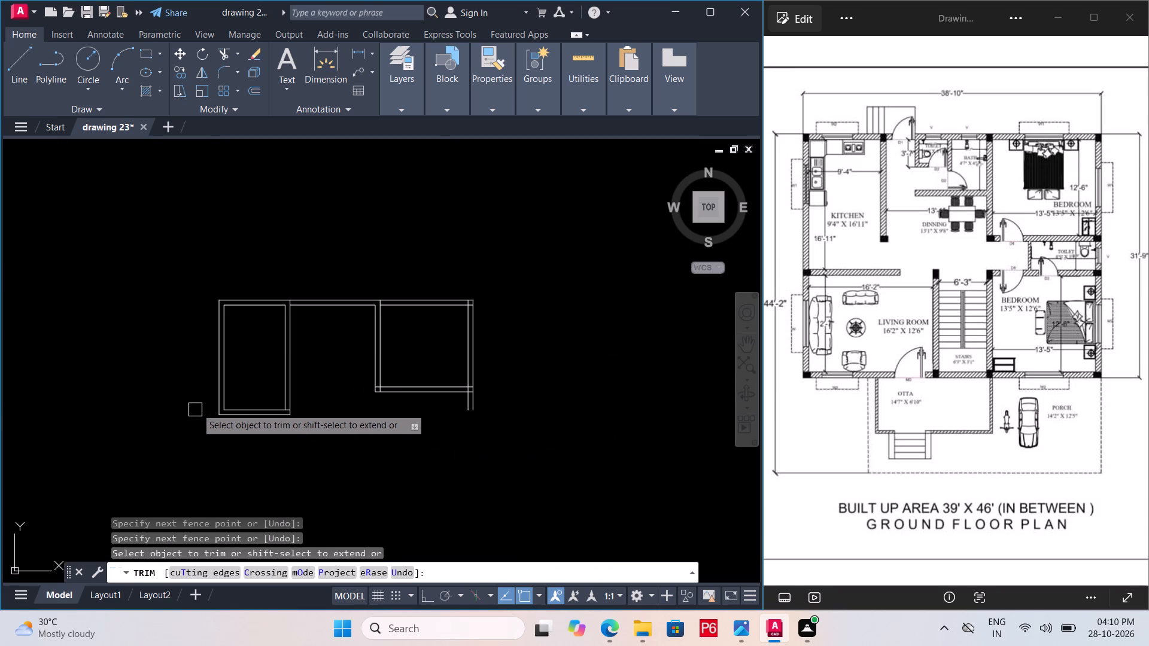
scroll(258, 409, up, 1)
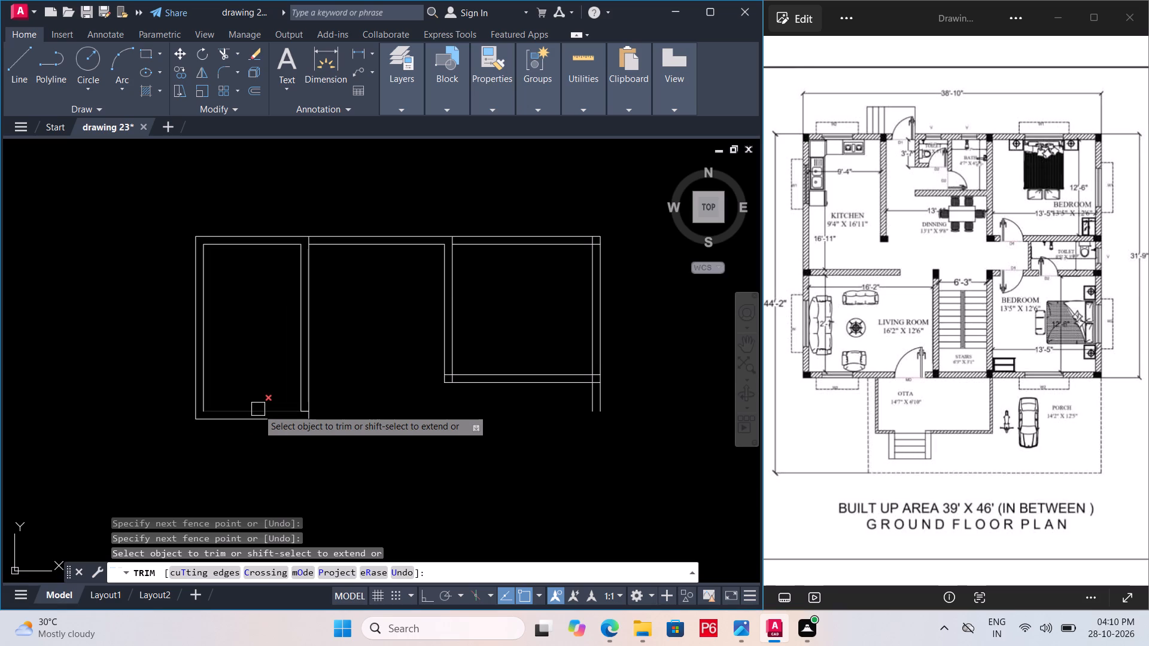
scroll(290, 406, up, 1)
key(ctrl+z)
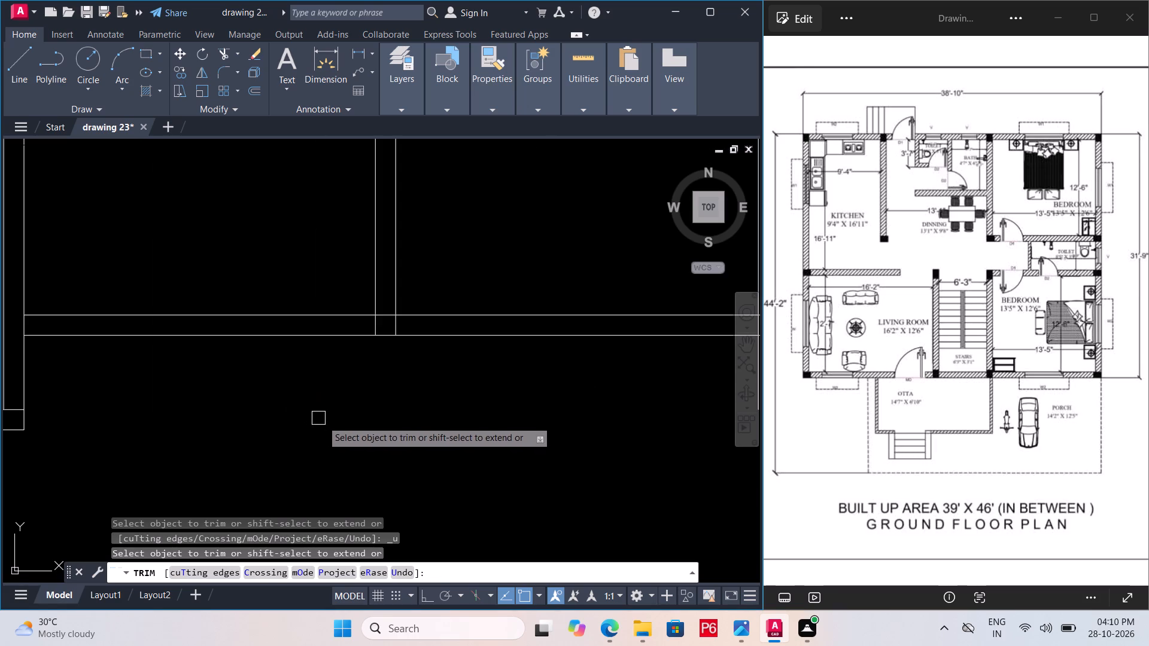
Extend the two horizontal wall lines through the kitchen's right wall to its inner line.
scroll(409, 425, down, 3)
scroll(263, 403, up, 3)
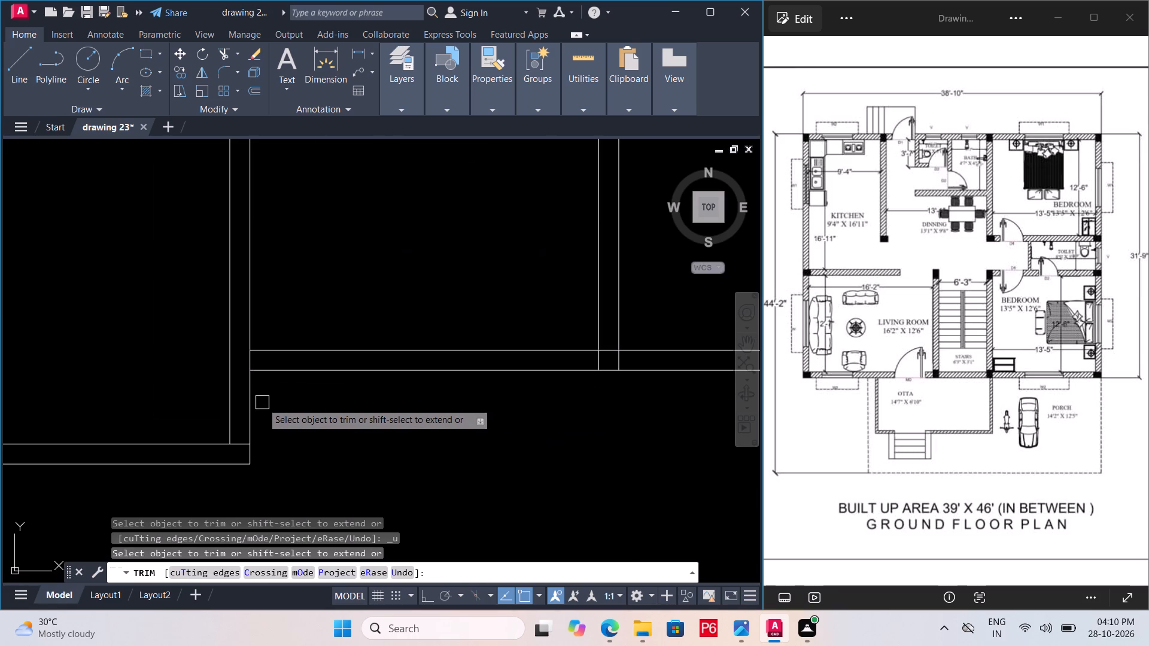
text(ex)
key(space)
key(space)
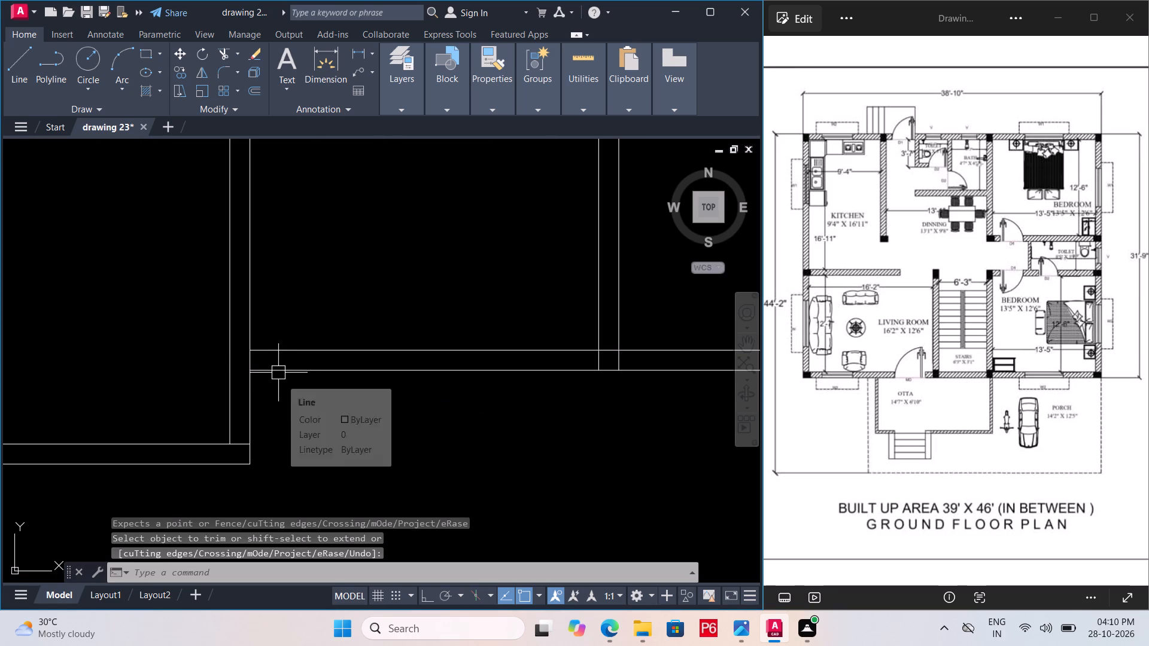
key(Escape)
text(ex)
key(space)
key(space)
click(278, 372)
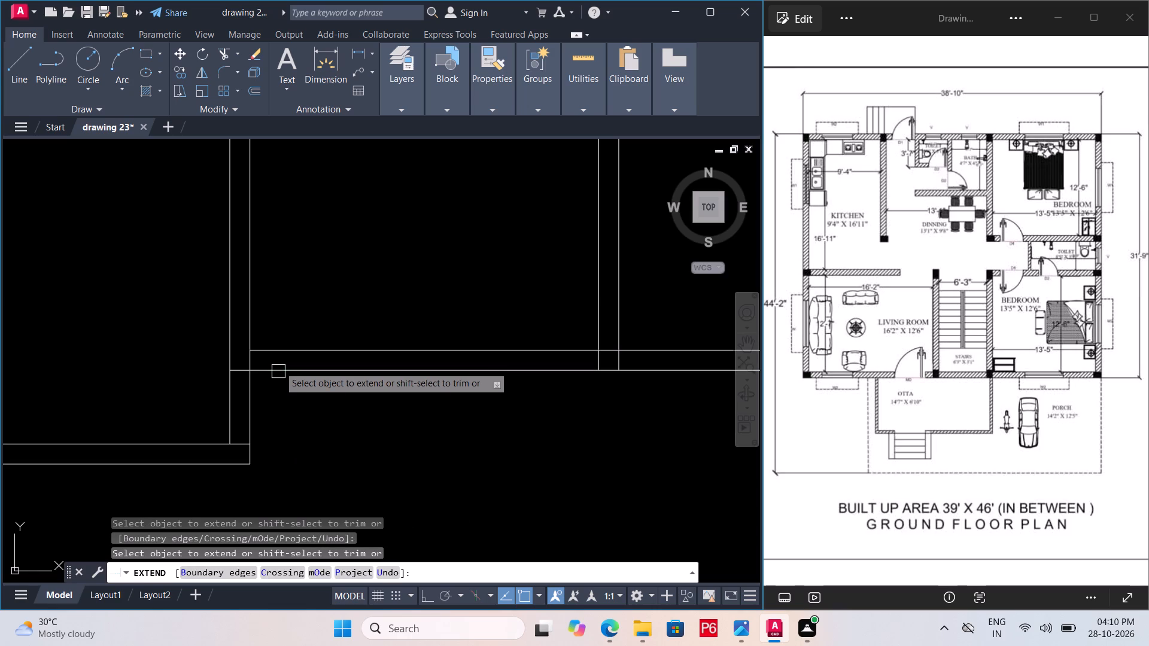
click(283, 354)
Save the drawing with the wall lines extended into the kitchen's right wall.
key(ctrl+s)
key(ctrl+s)
key(ctrl+s)
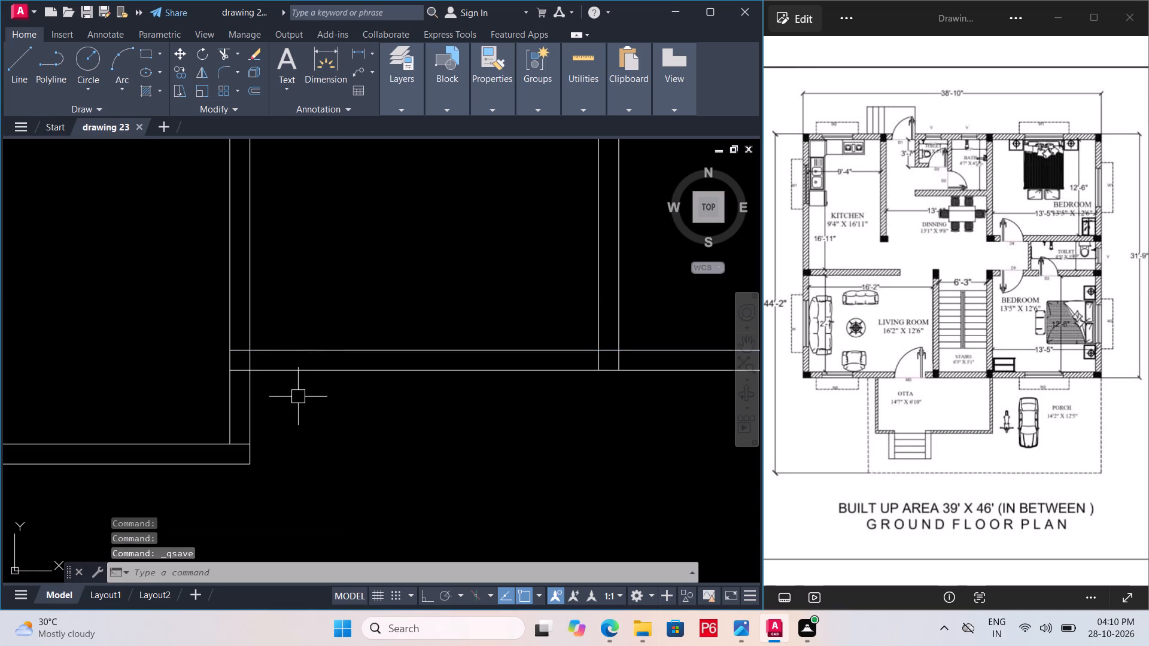
key(ctrl+s)
Trim the two horizontal wall lines across the dining area, keeping their short segments inside the kitchen's right wall.
text(tr)
key(space)
key(space)
click(327, 402)
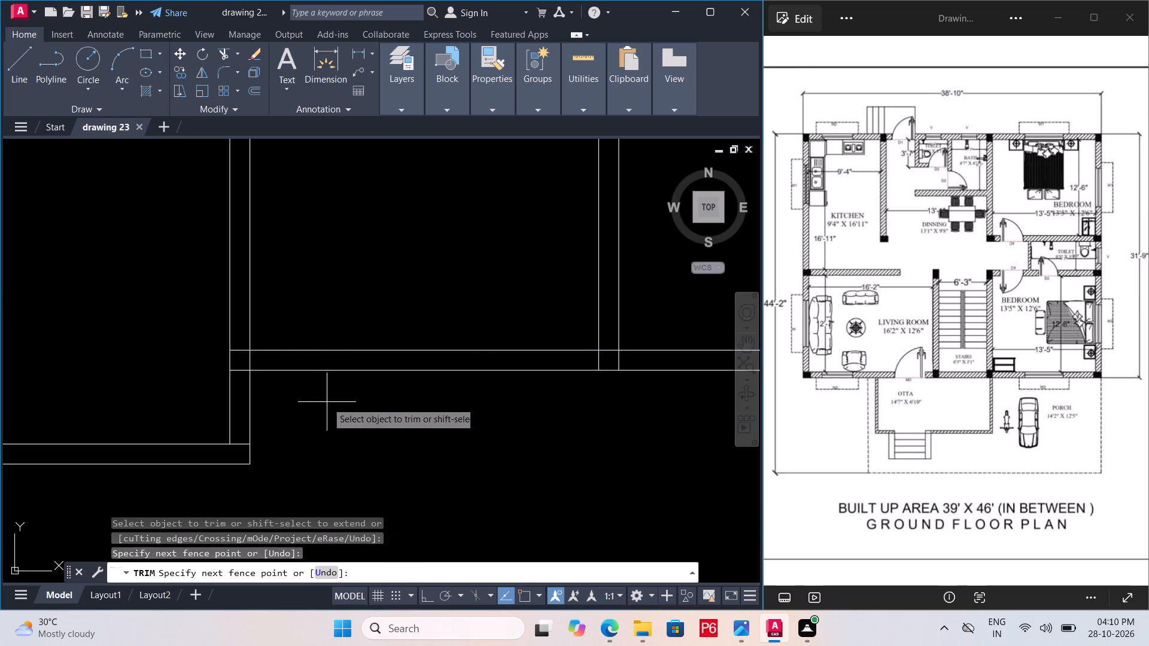
click(332, 324)
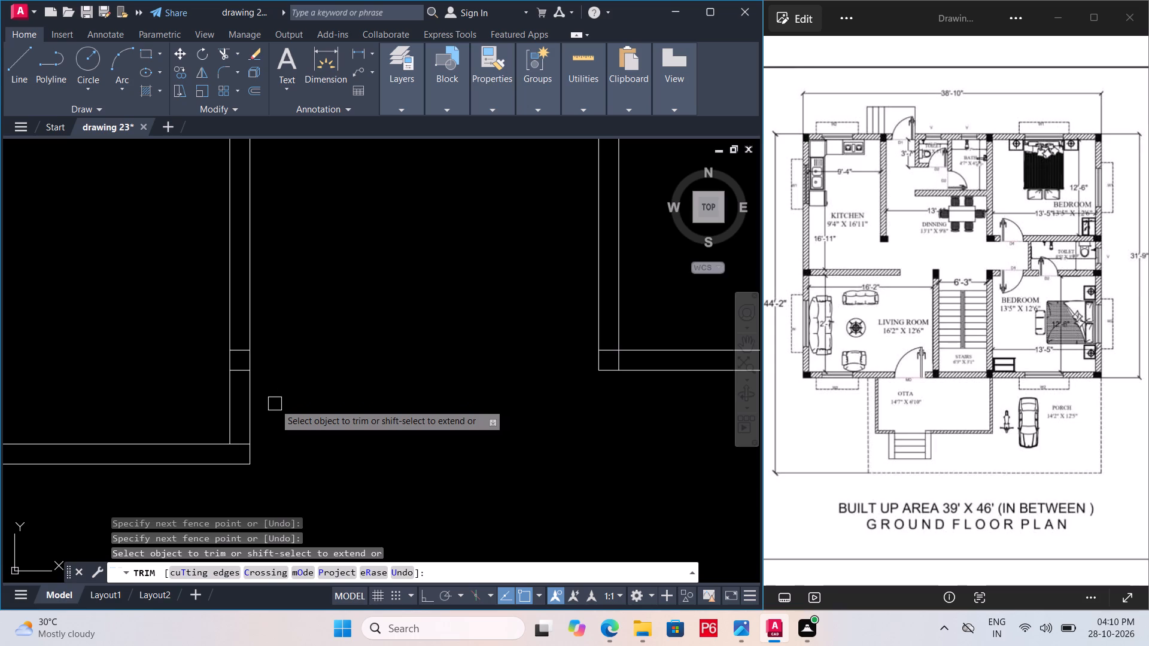
Trim both lines of the kitchen's right wall between the lower short segment and the kitchen's bottom wall.
click(275, 404)
click(189, 407)
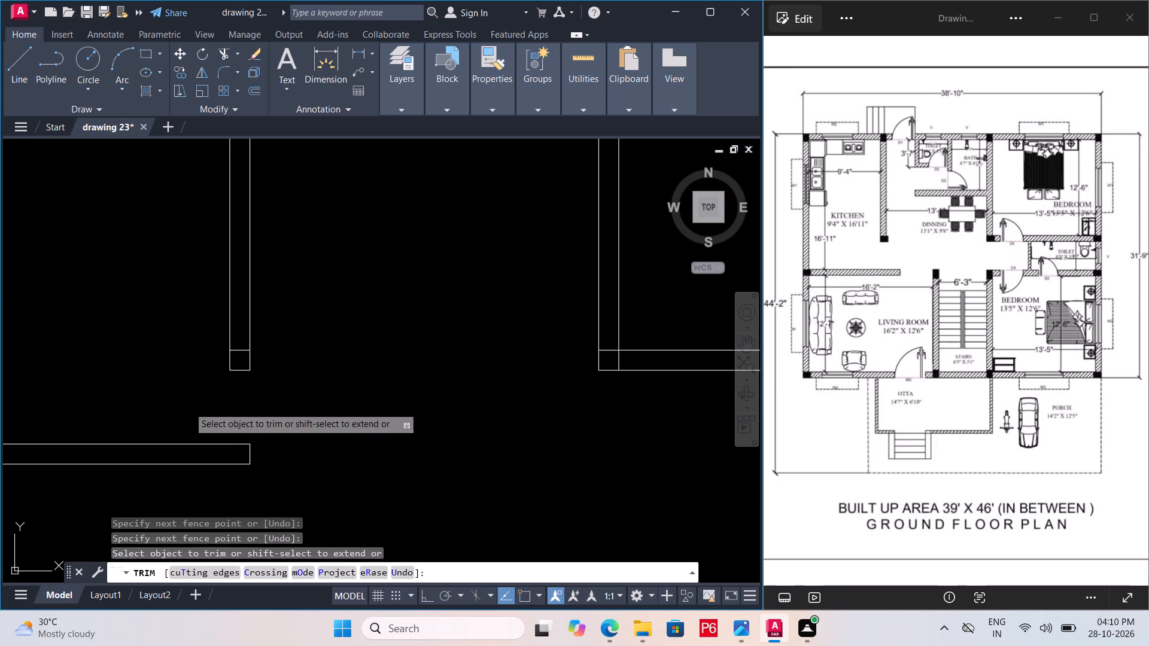
Save the drawing with the opening cut at the bottom of the kitchen's right wall.
key(ctrl+s)
key(ctrl+s)
key(ctrl+s)
key(ctrl+s)
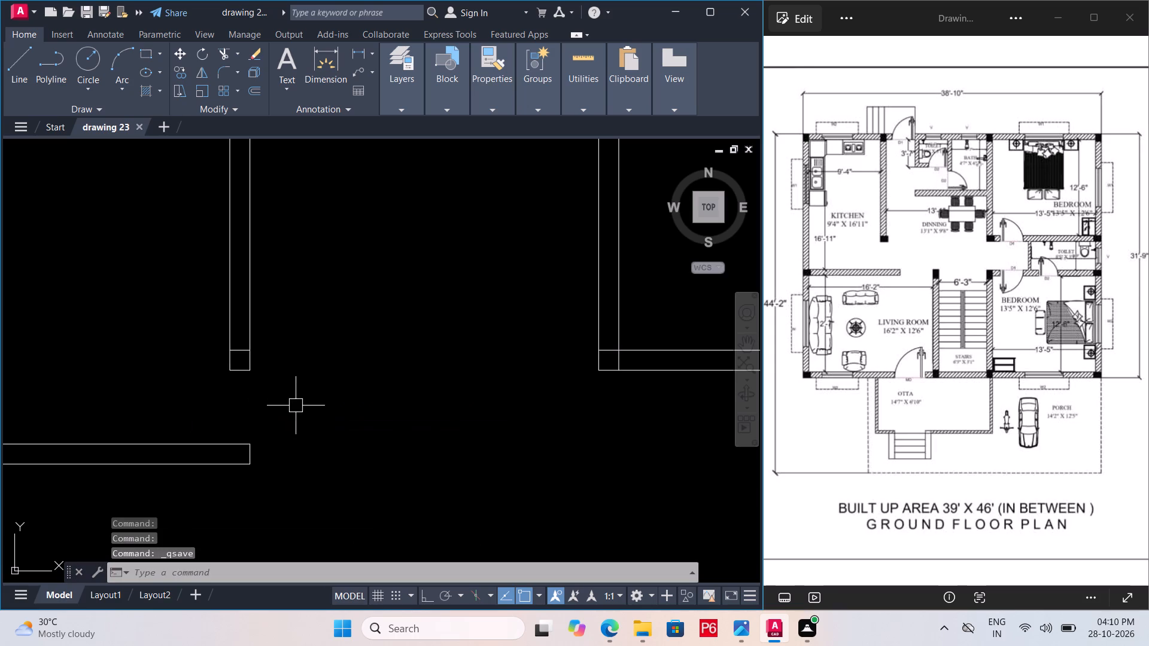
Erase the short horizontal segment inside the lower end of the kitchen's right wall.
scroll(238, 363, up, 1)
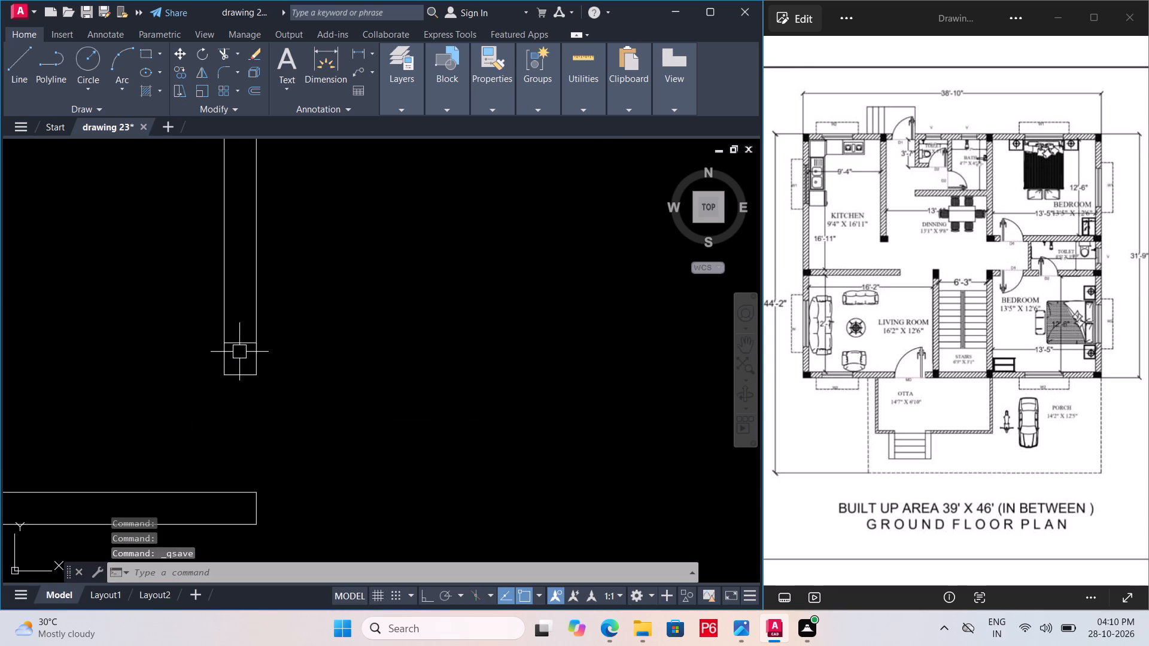
double_click(247, 339)
key(Delete)
Trim the overlapping inner line ends at the kitchen's bottom-left wall corner.
scroll(195, 379, down, 5)
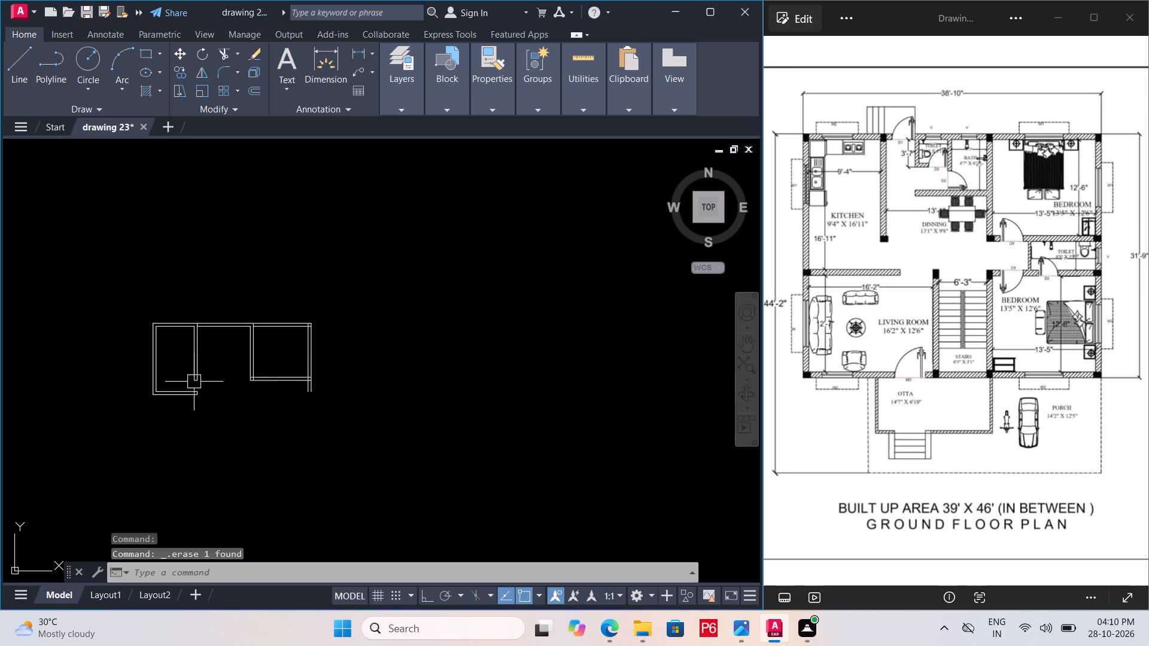
scroll(268, 386, up, 3)
scroll(203, 363, up, 4)
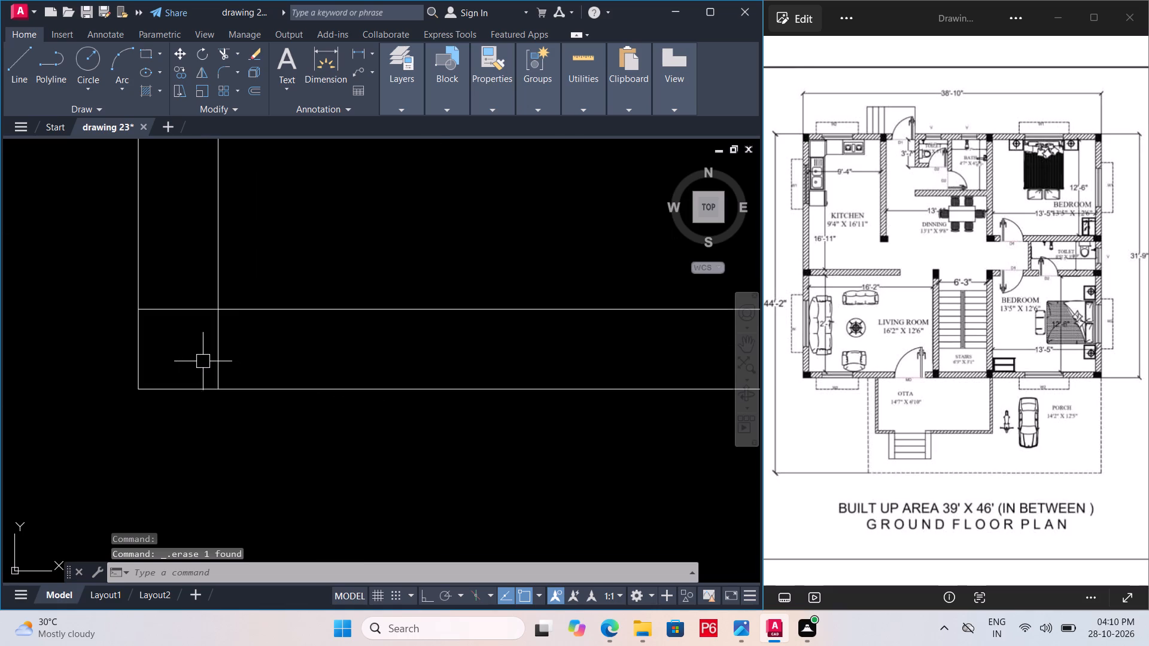
text(tr)
key(space)
key(space)
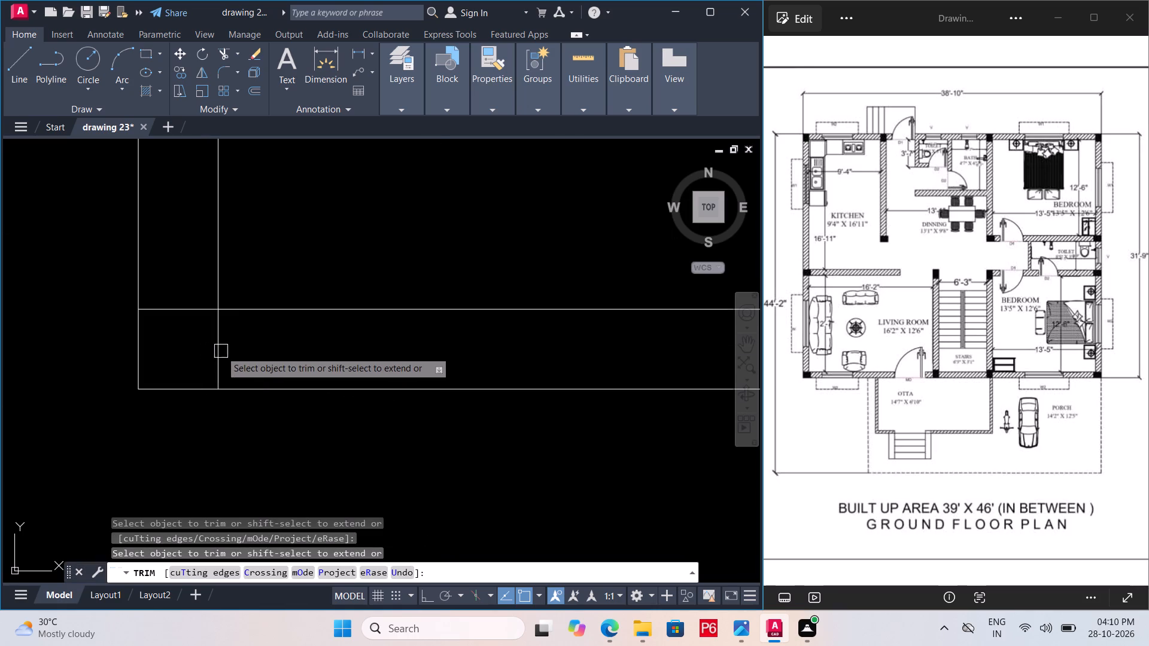
click(221, 351)
click(203, 312)
scroll(194, 367, down, 5)
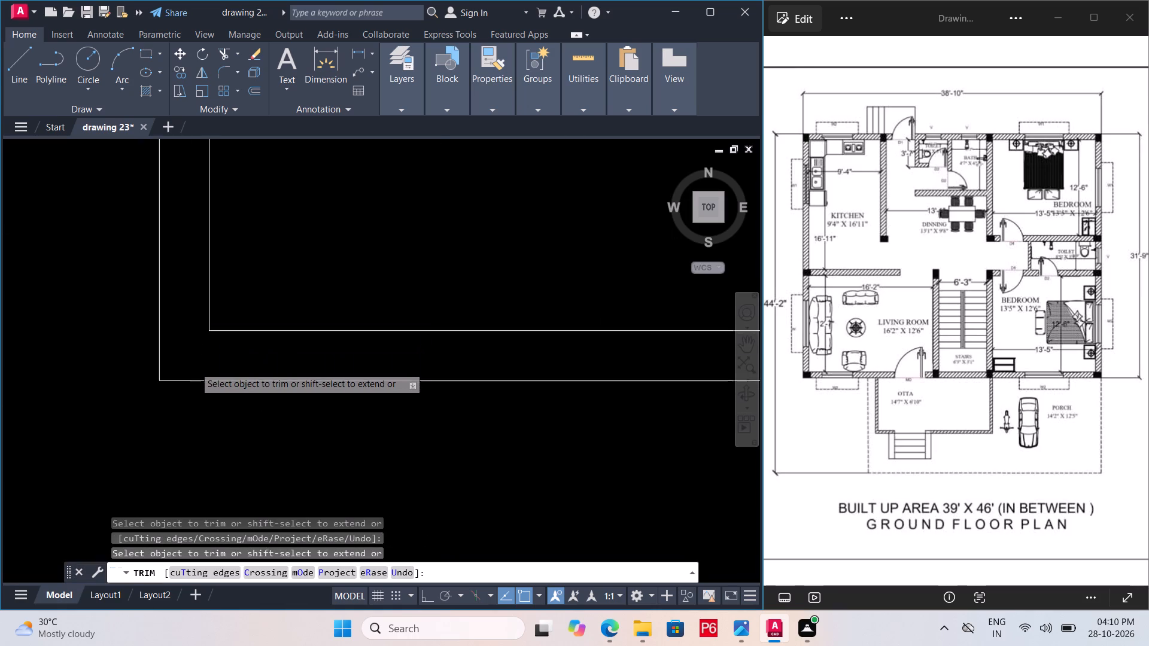
scroll(217, 378, down, 1)
scroll(317, 368, down, 2)
middle_drag(205, 399, 245, 386)
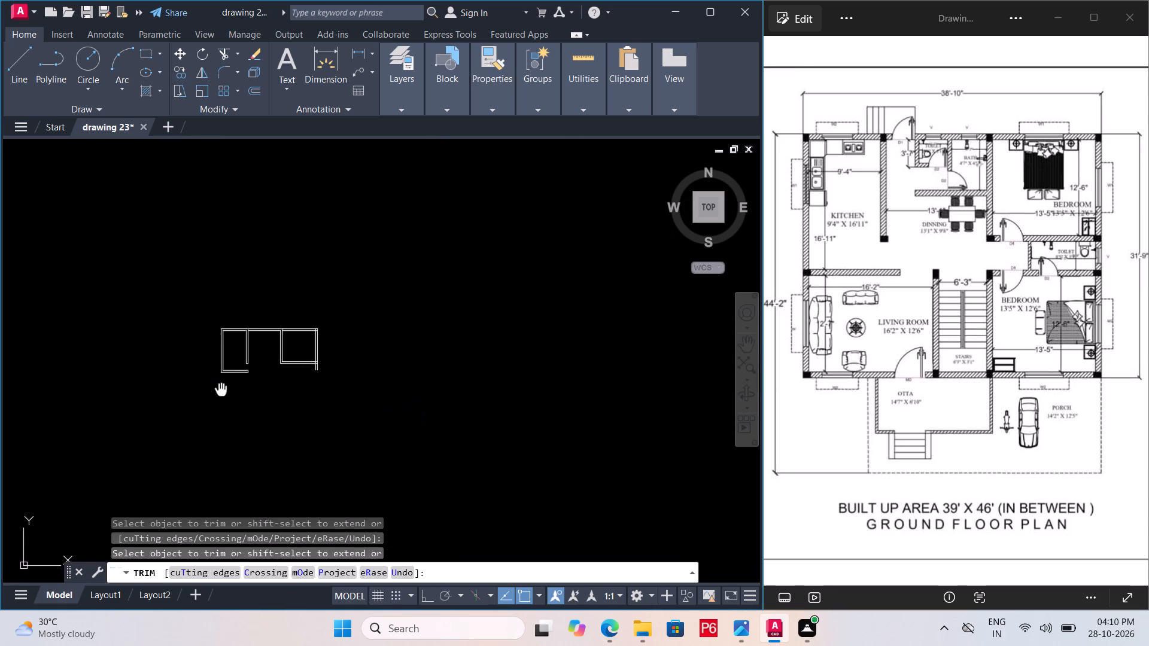
middle_drag(245, 386, 309, 378)
scroll(357, 366, up, 2)
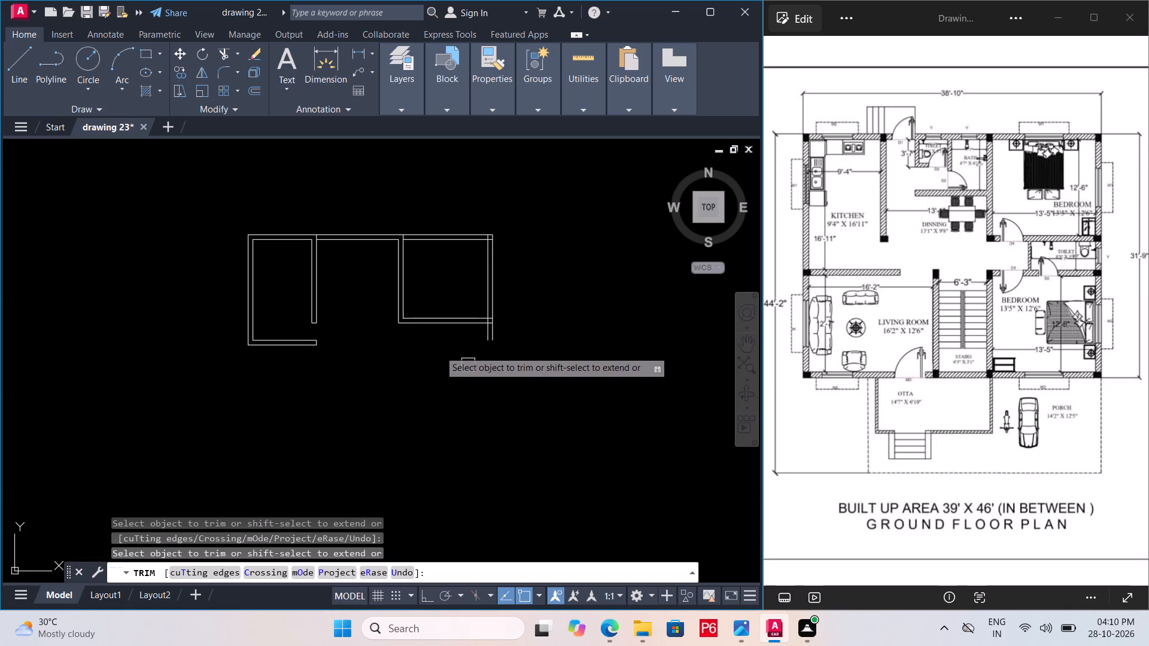
scroll(311, 385, up, 3)
scroll(280, 348, down, 1)
middle_drag(308, 328, 339, 307)
key(space)
Offset the kitchen bottom wall's lower line 12'6" downward, then offset that copy 9" further down for the living room's bottom wall.
click(272, 267)
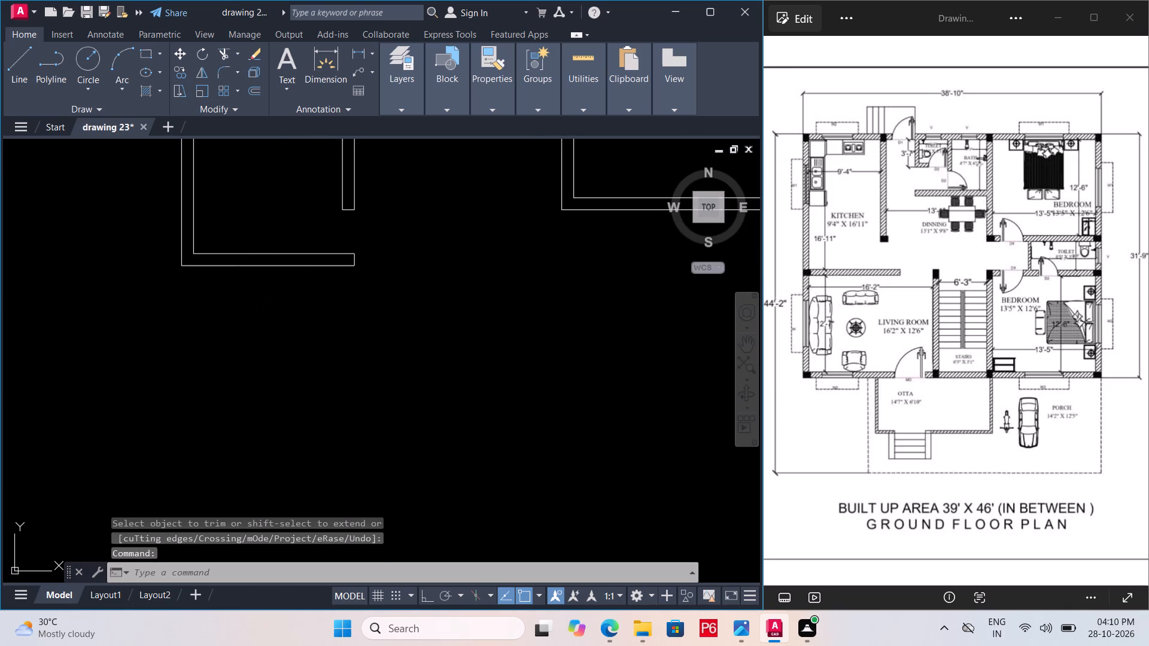
key(o)
key(Return)
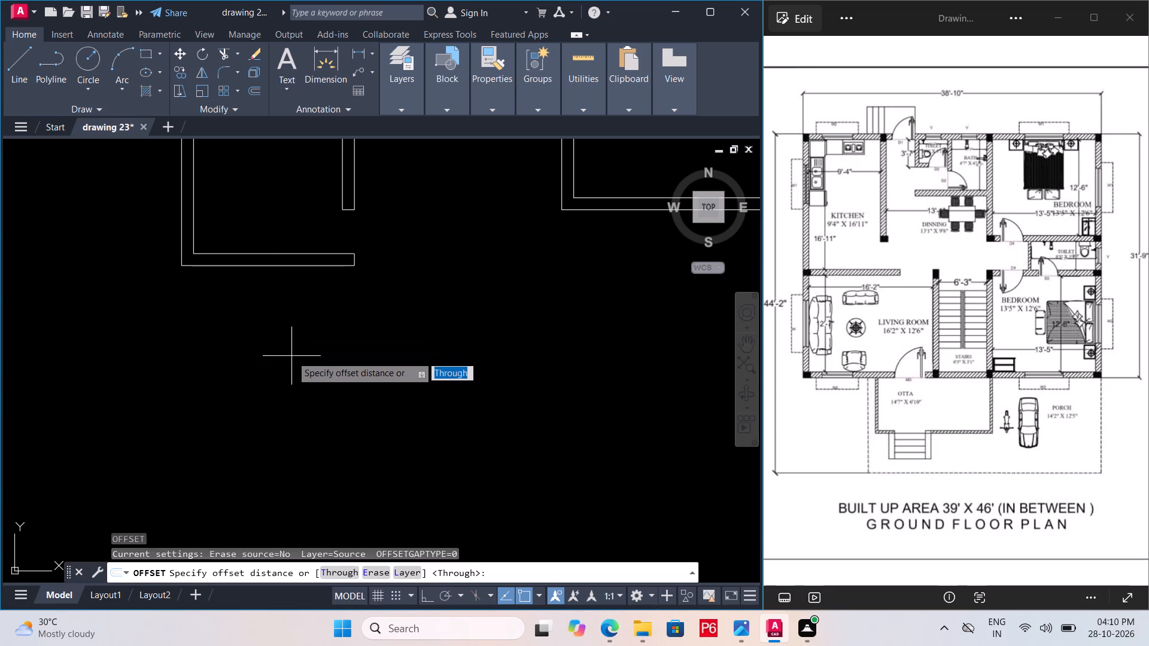
text(12'6")
key(Return)
click(298, 434)
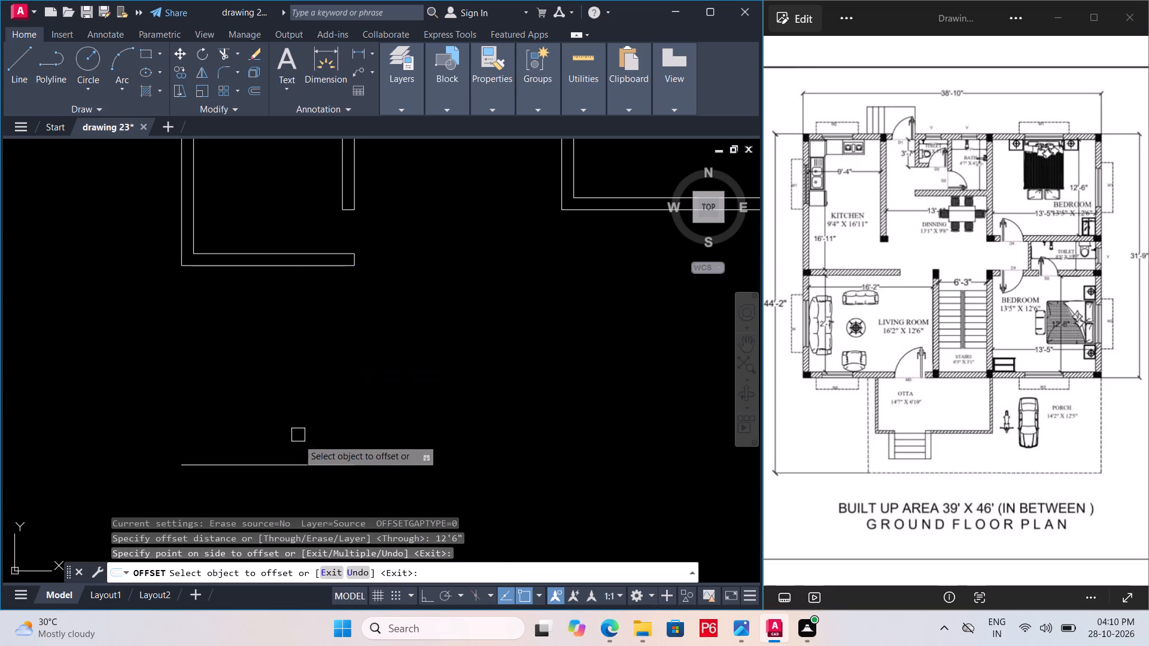
click(295, 462)
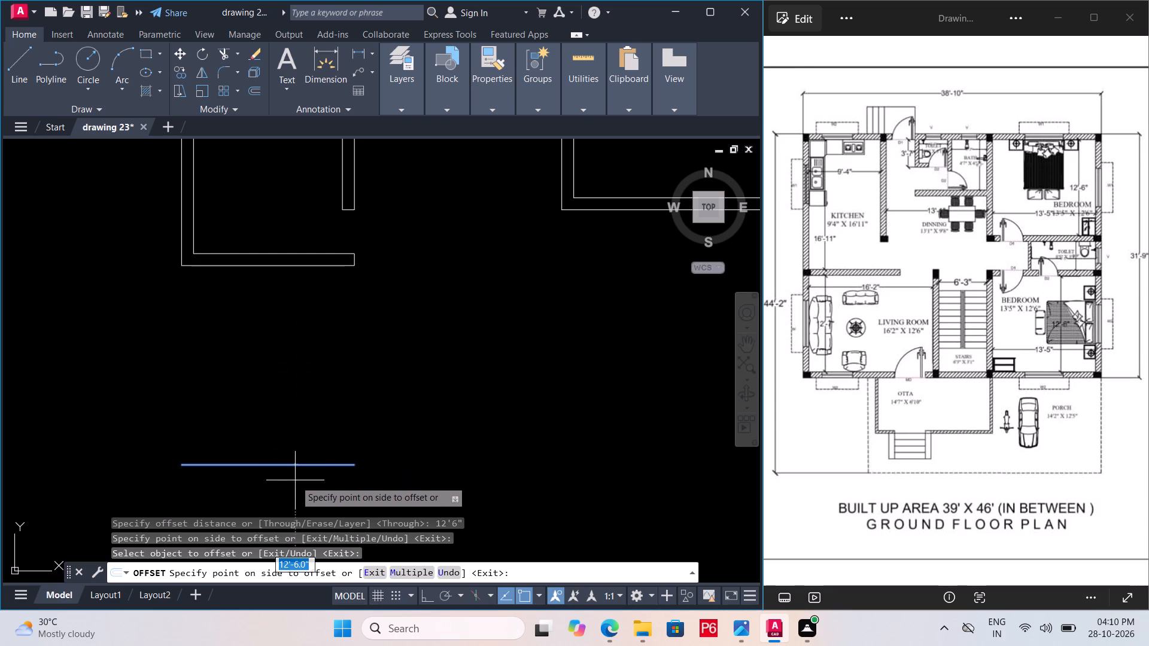
key(9)
key(shift+quotedbl)
key(Return)
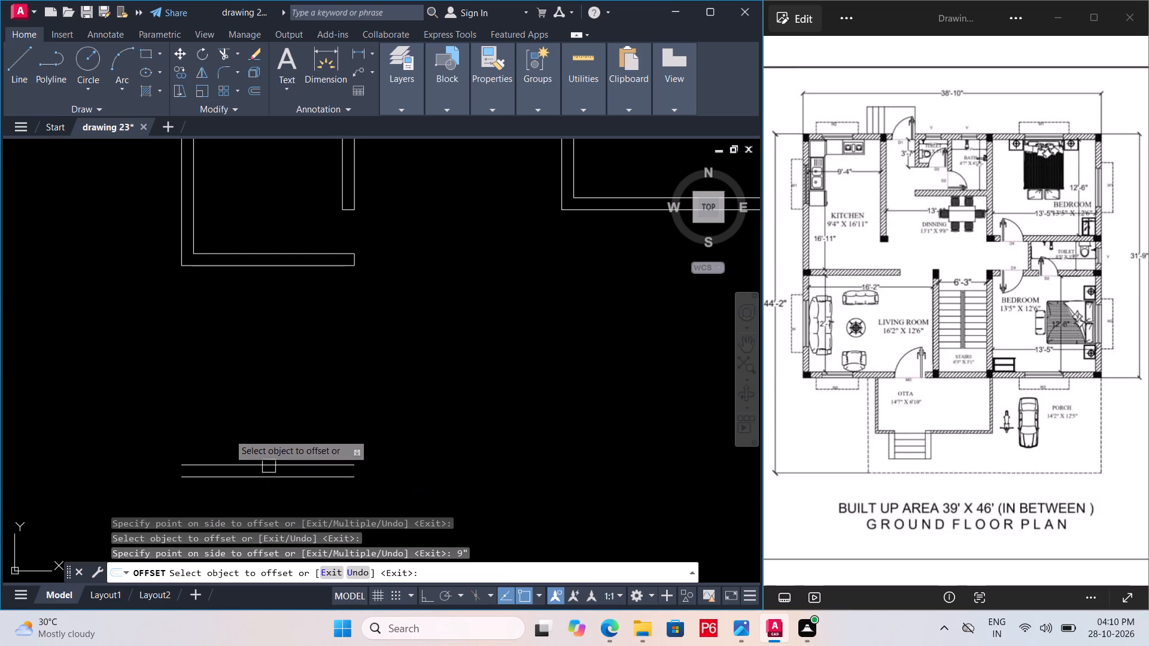
key(l)
key(space)
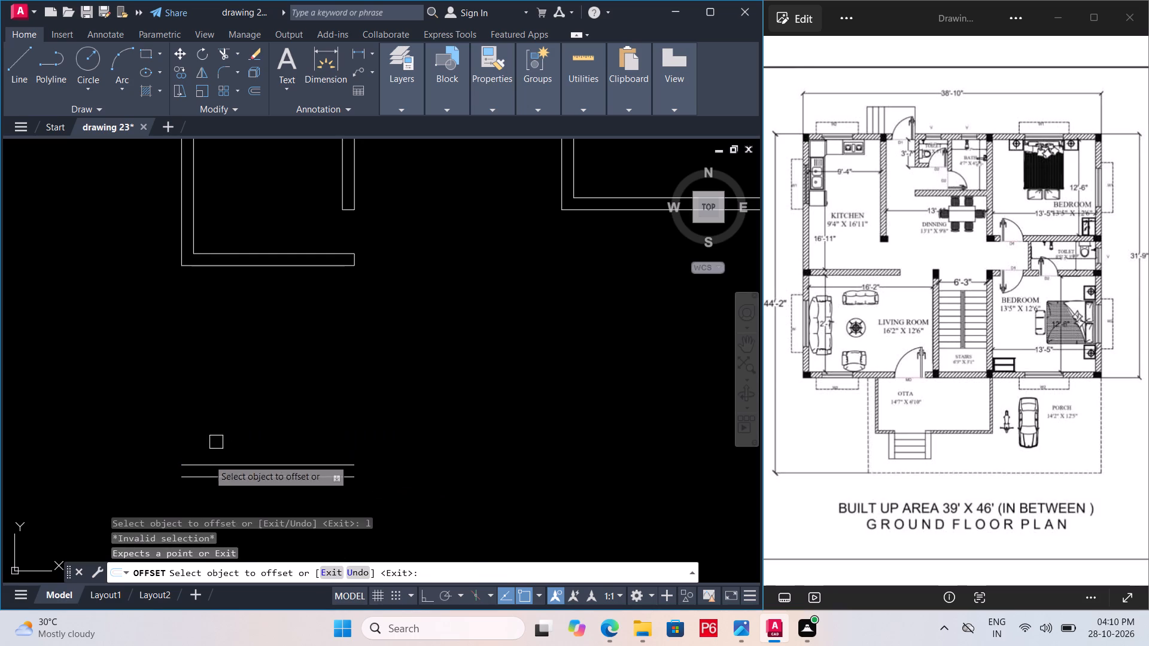
key(Escape)
Draw a 13'3" vertical line from the lower bottom-wall line's left end up to the kitchen's bottom-left corner.
text(l)
key(space)
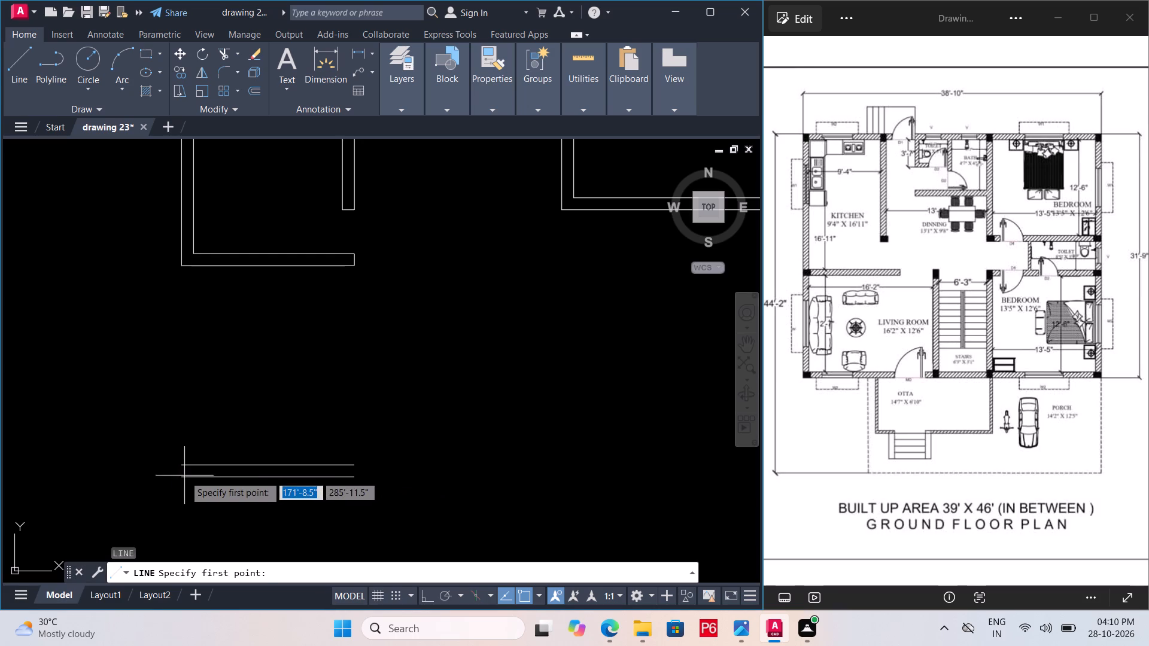
click(184, 476)
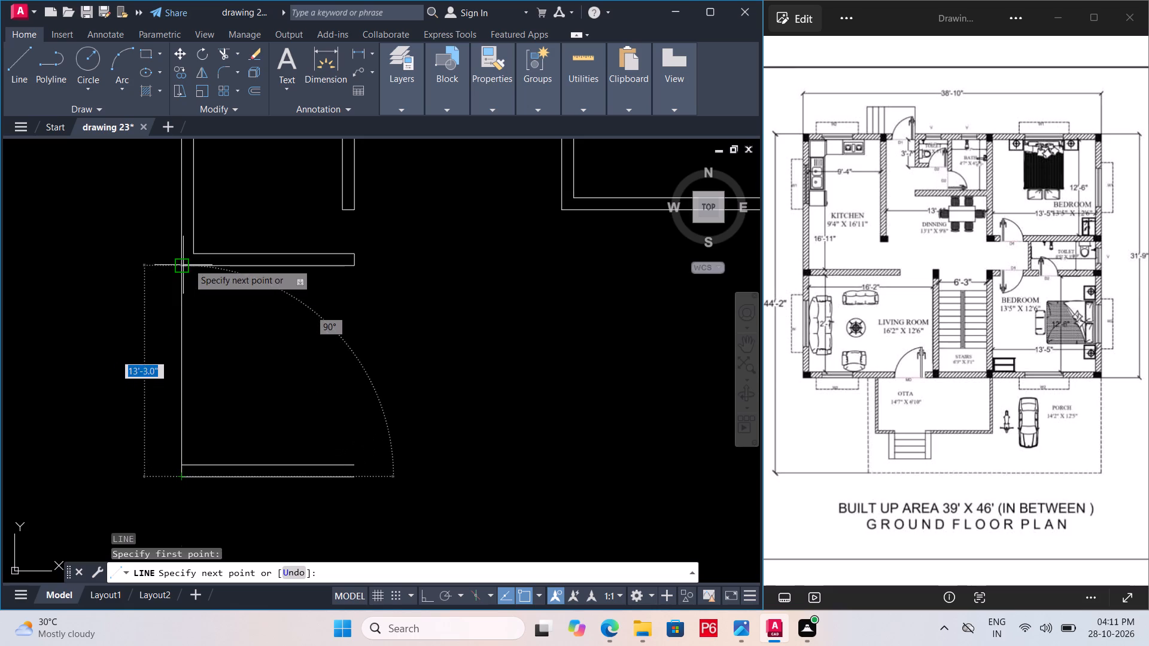
click(188, 263)
key(space)
Offset the living room's left-wall line 9" inward to give the wall its thickness.
click(176, 317)
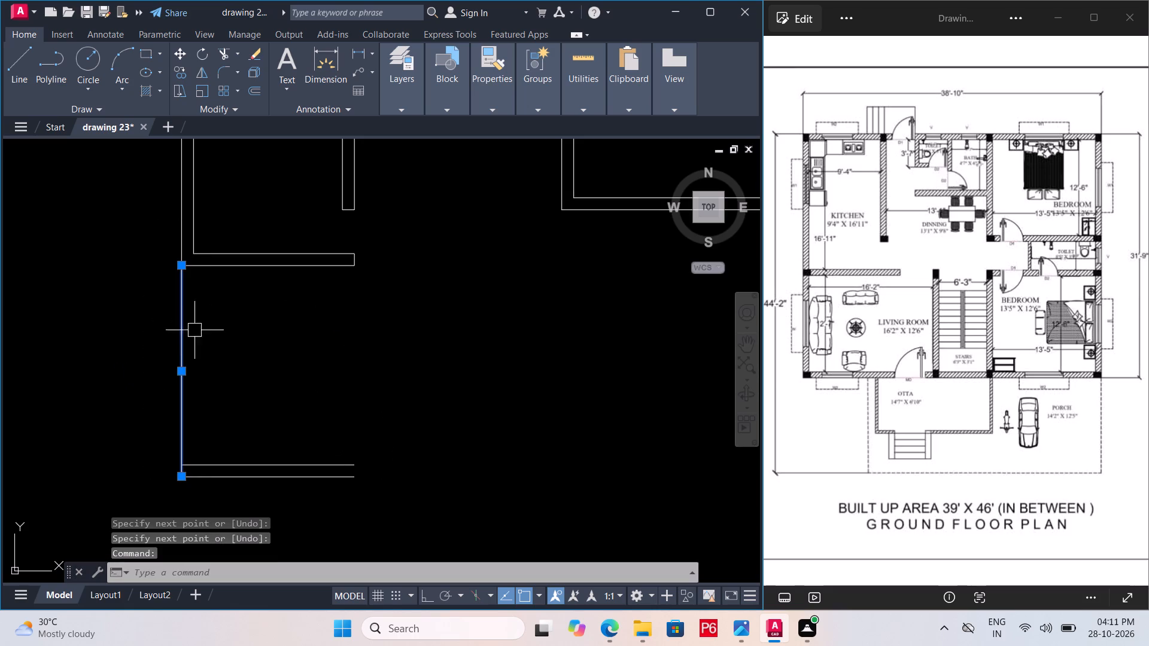
key(o)
key(Return)
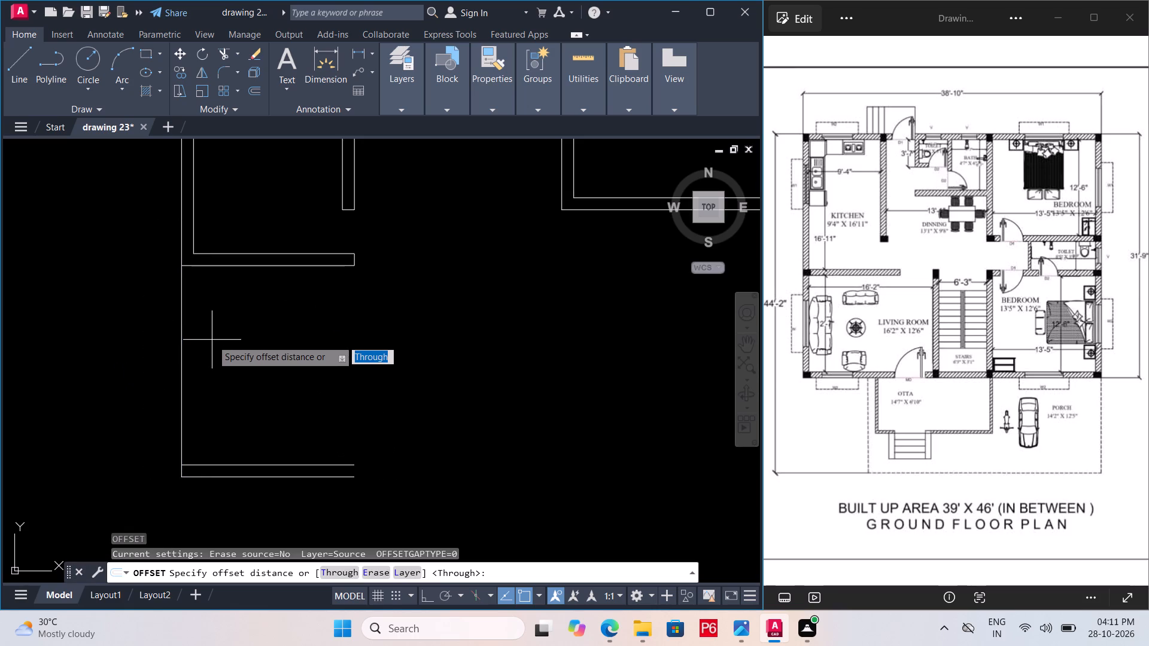
key(9)
key(shift+quotedbl)
key(Return)
click(225, 343)
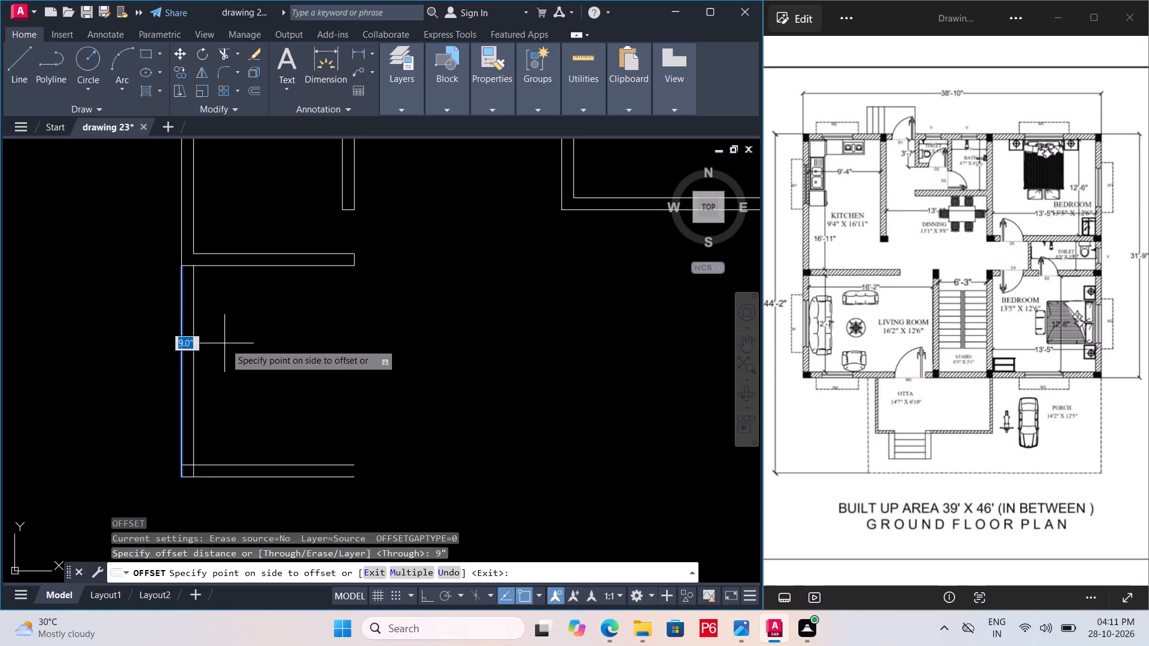
Save the drawing with the living room's left wall lines added.
key(ctrl+s)
key(ctrl+s)
key(ctrl+s)
key(ctrl+s)
key(ctrl+s)
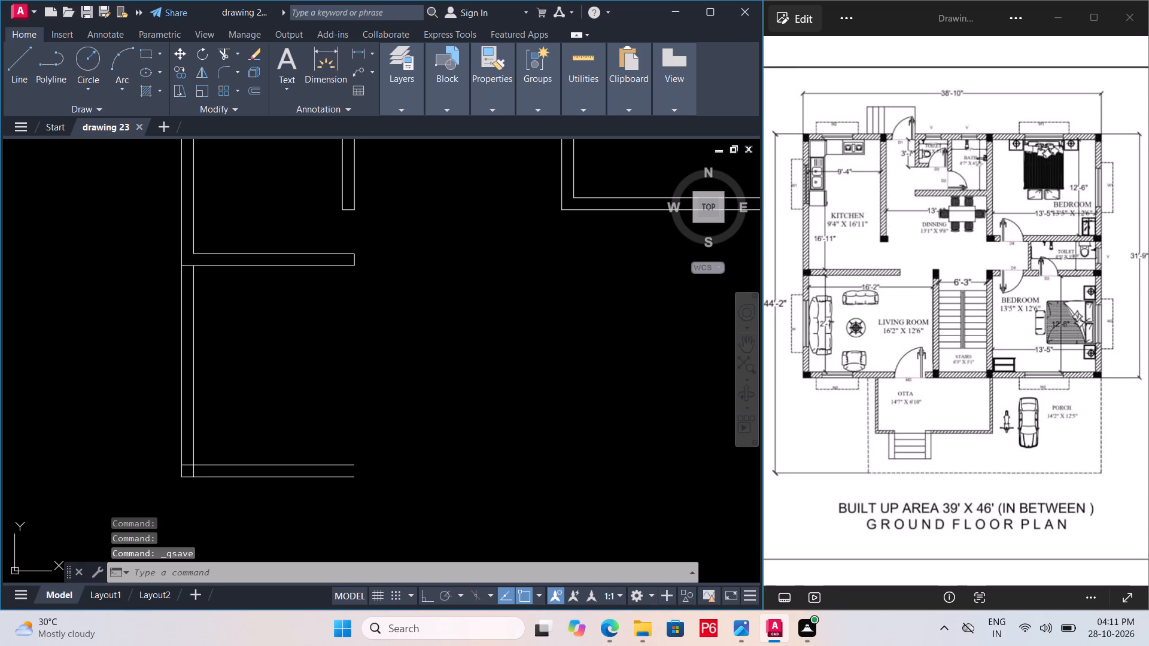
key(ctrl+s)
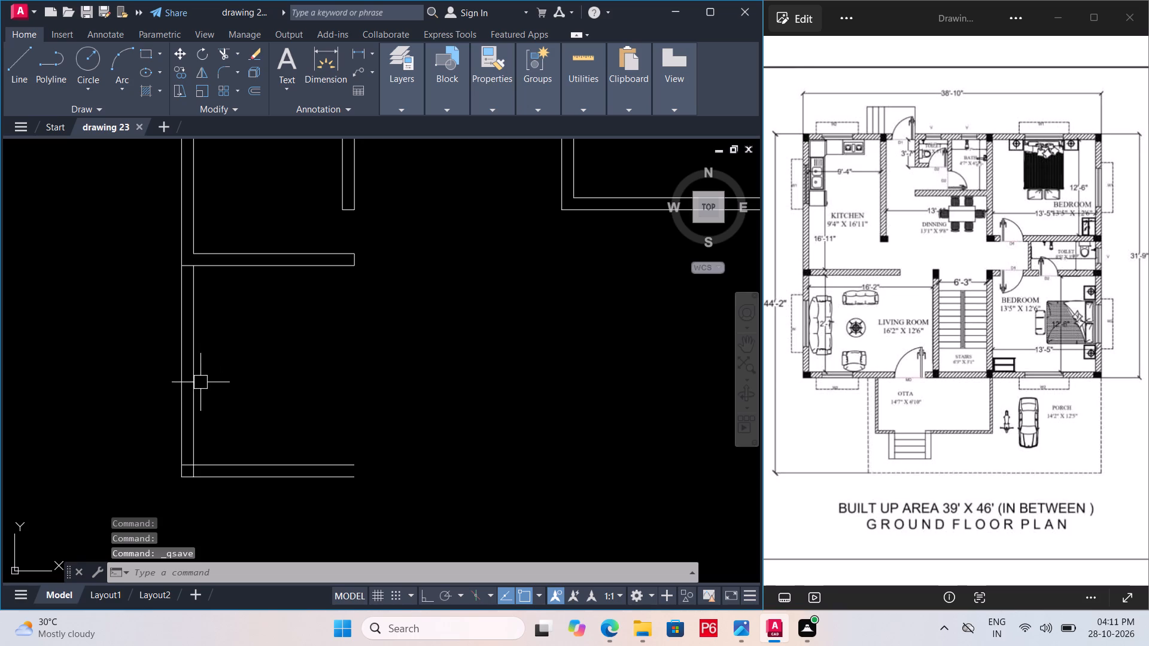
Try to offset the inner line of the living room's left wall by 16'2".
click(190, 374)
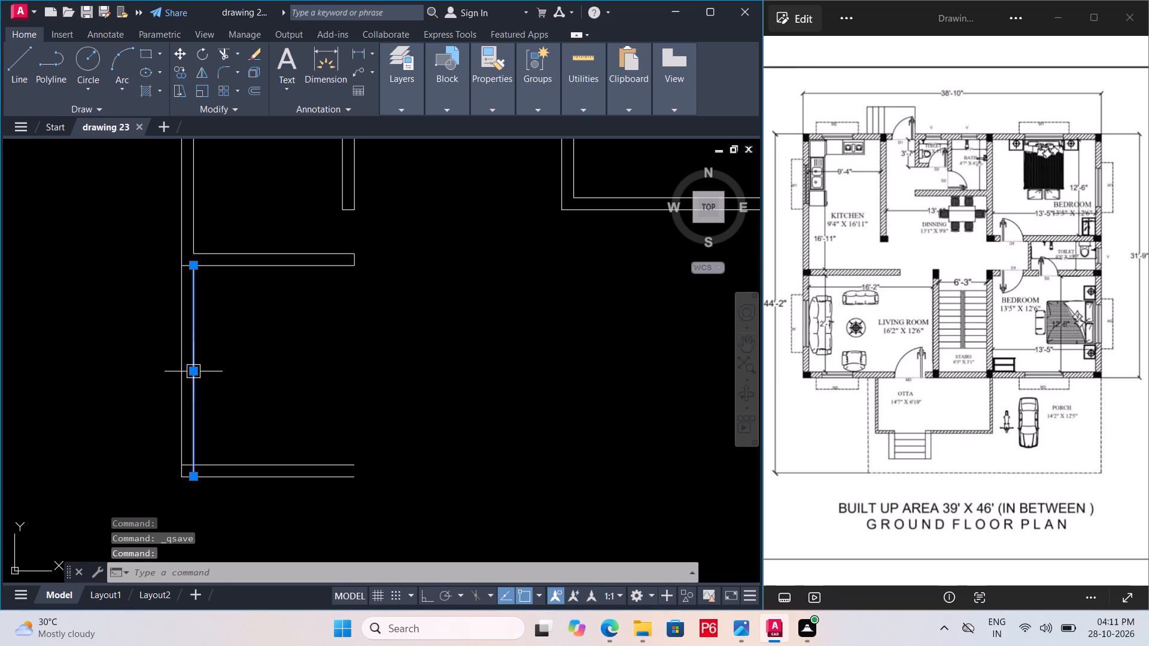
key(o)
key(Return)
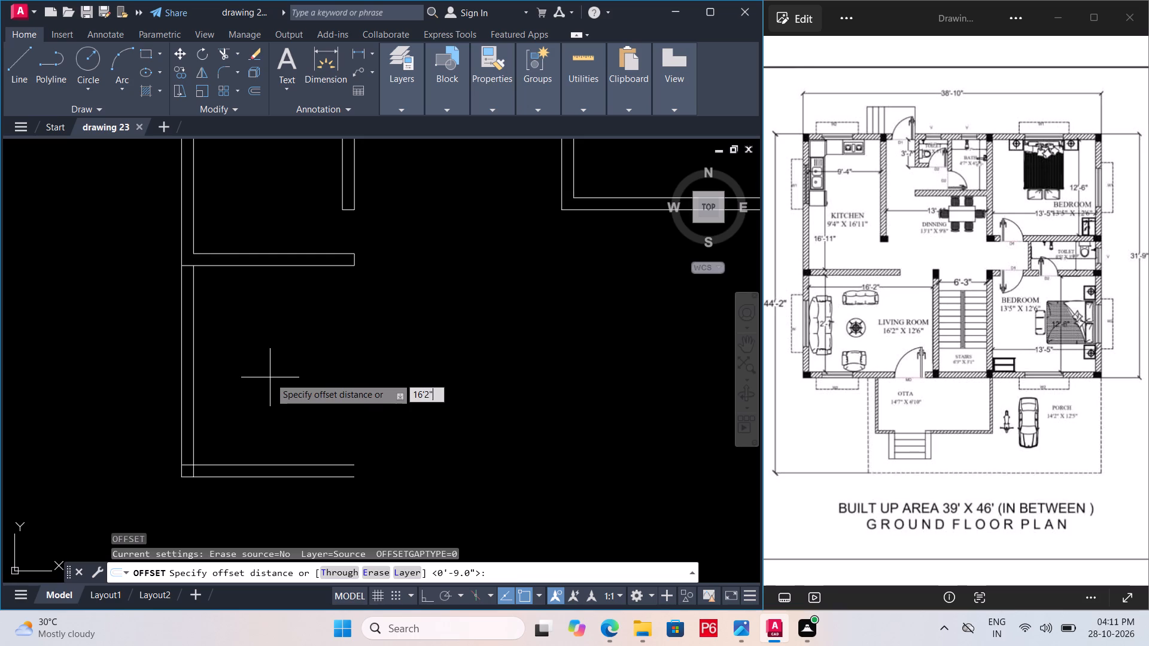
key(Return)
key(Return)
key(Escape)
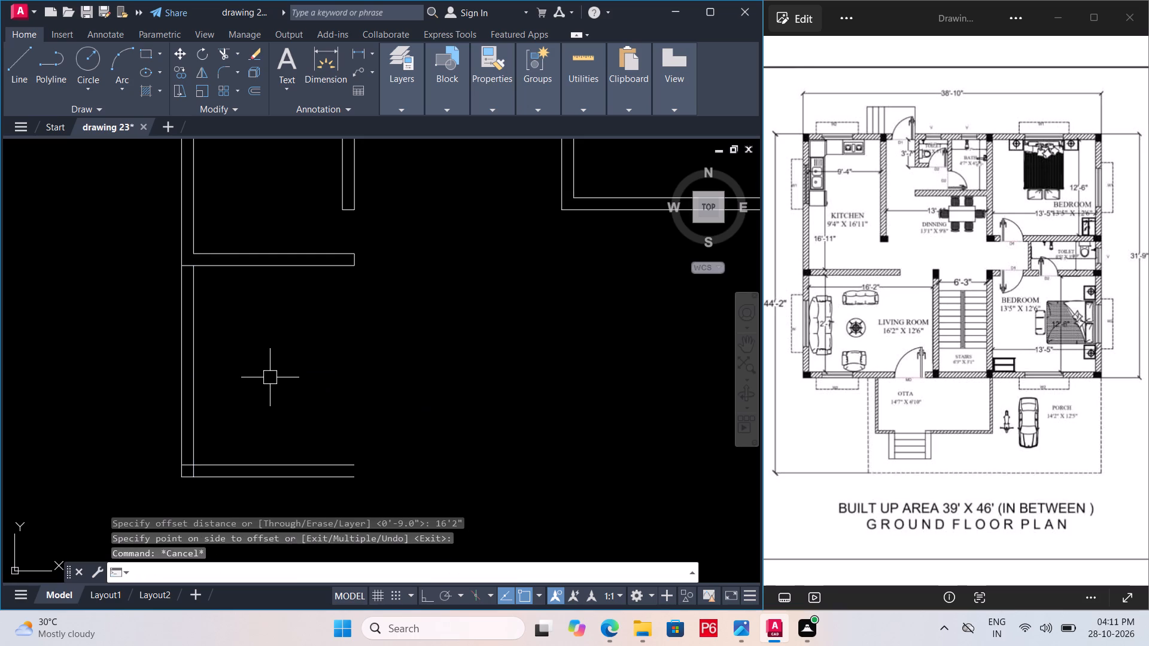
Save the drawing.
key(ctrl+s)
key(ctrl+s)
key(ctrl+s)
Offset the left wall's inner line 16'2" to the right, then offset that copy 9" further right for the living room's right wall.
key(o)
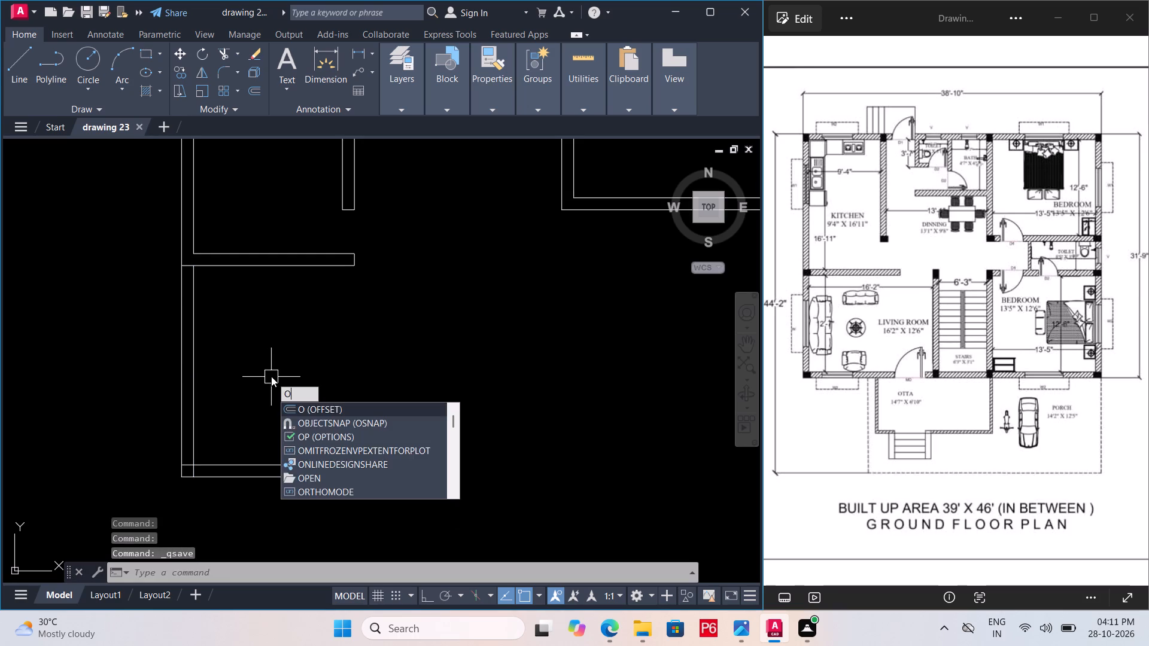
key(Return)
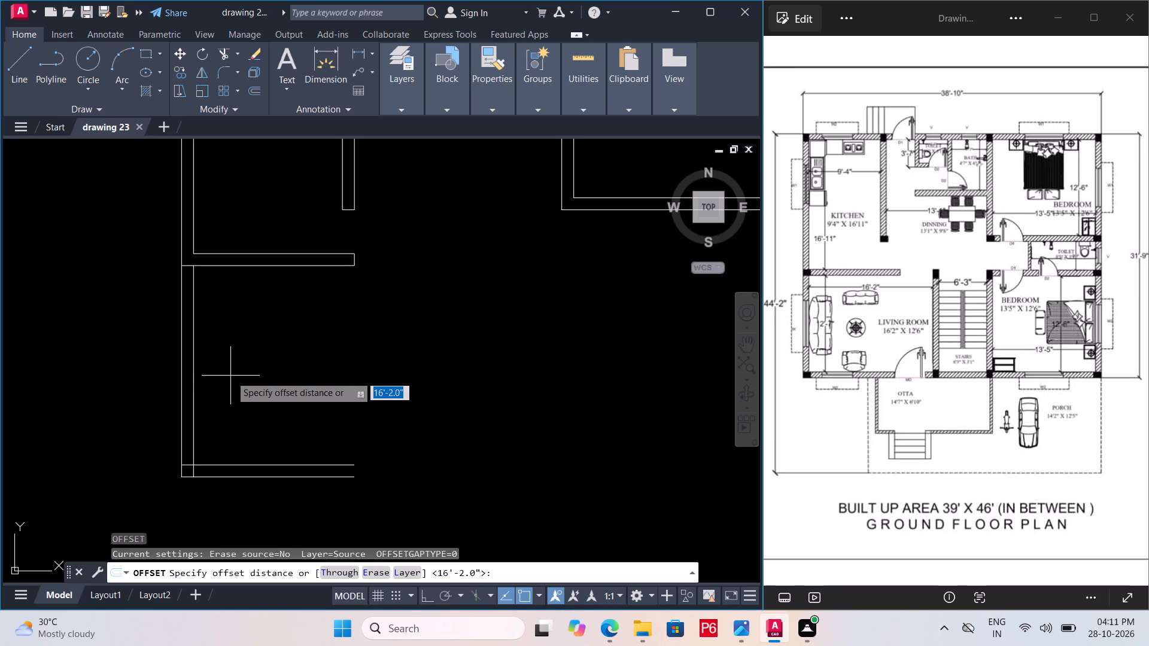
key(Return)
click(194, 382)
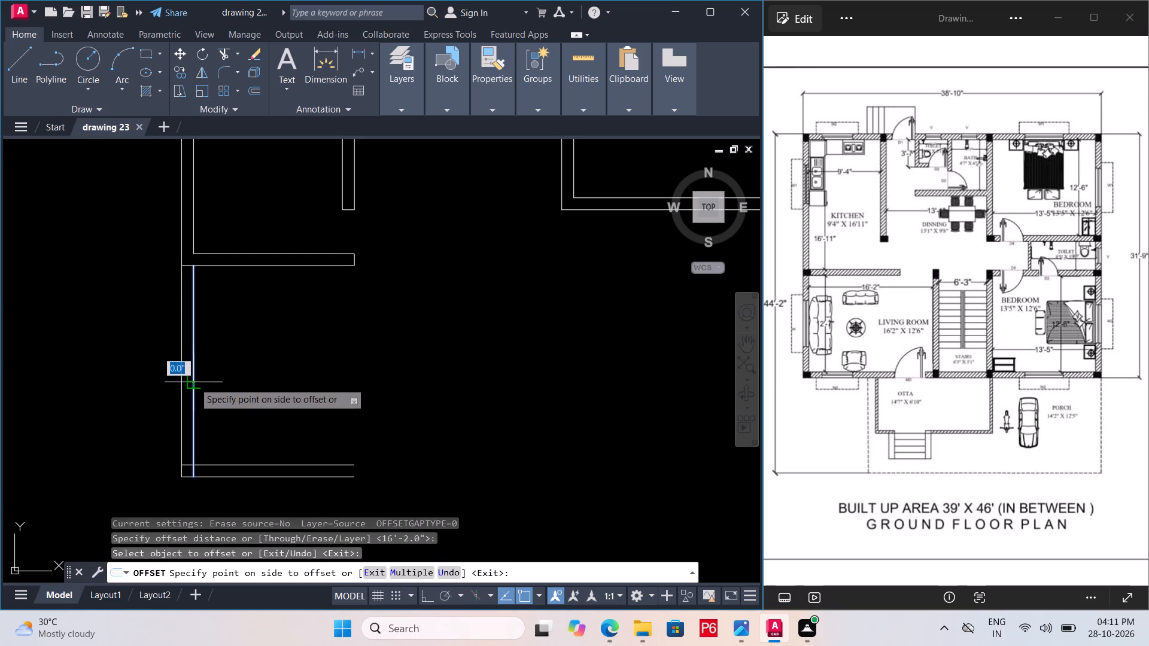
click(305, 386)
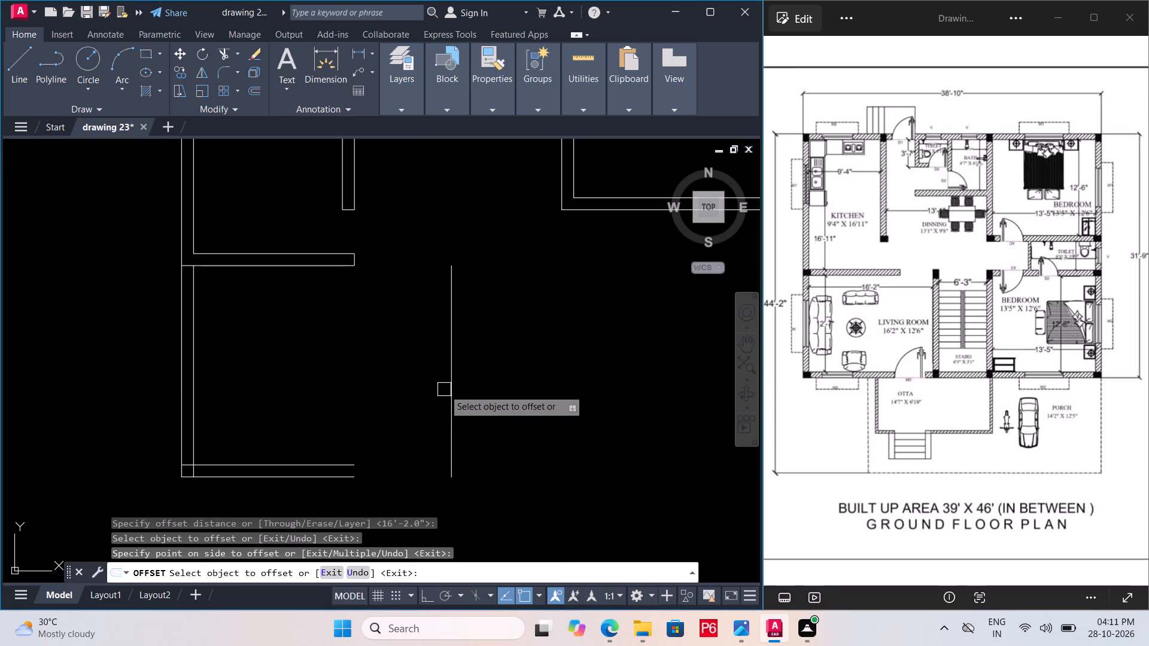
click(449, 394)
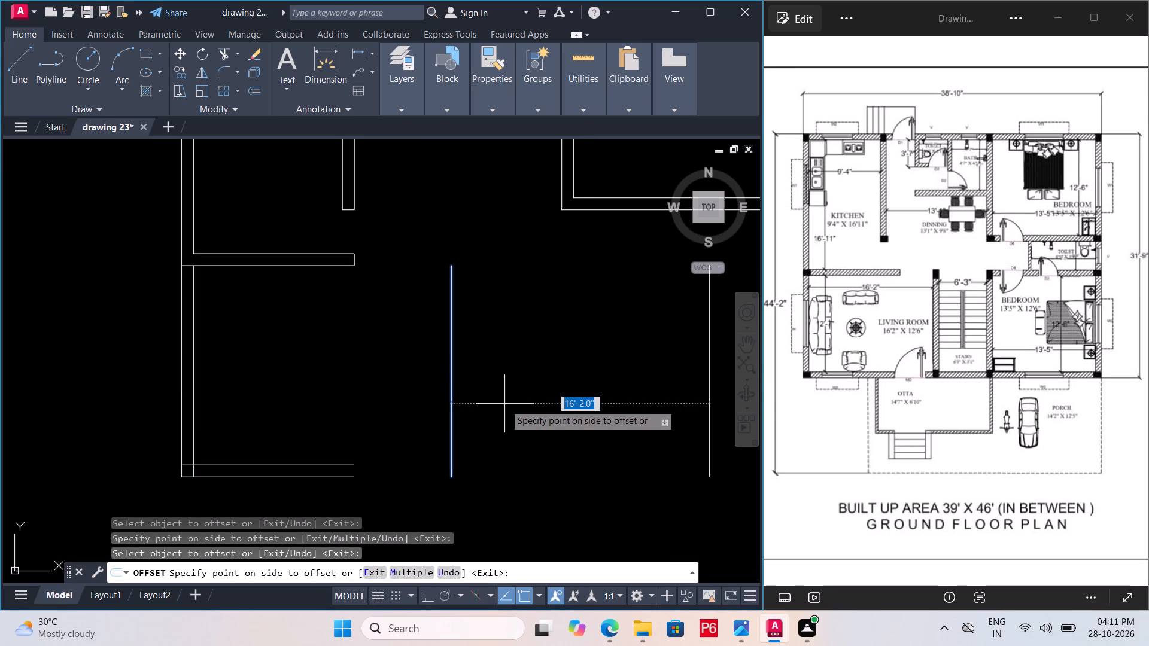
text(9")
key(Return)
Save the drawing with the living room's right wall lines added.
key(ctrl+s)
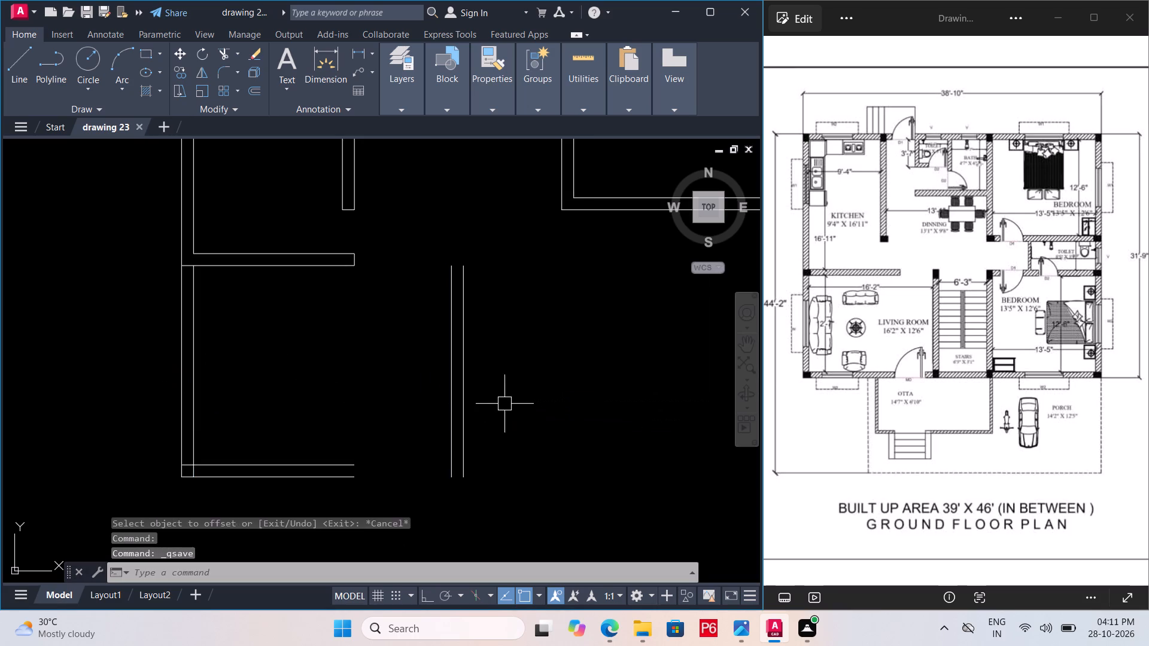
key(ctrl+s)
key(ctrl+s)
key(ctrl+s)
key(ctrl+s)
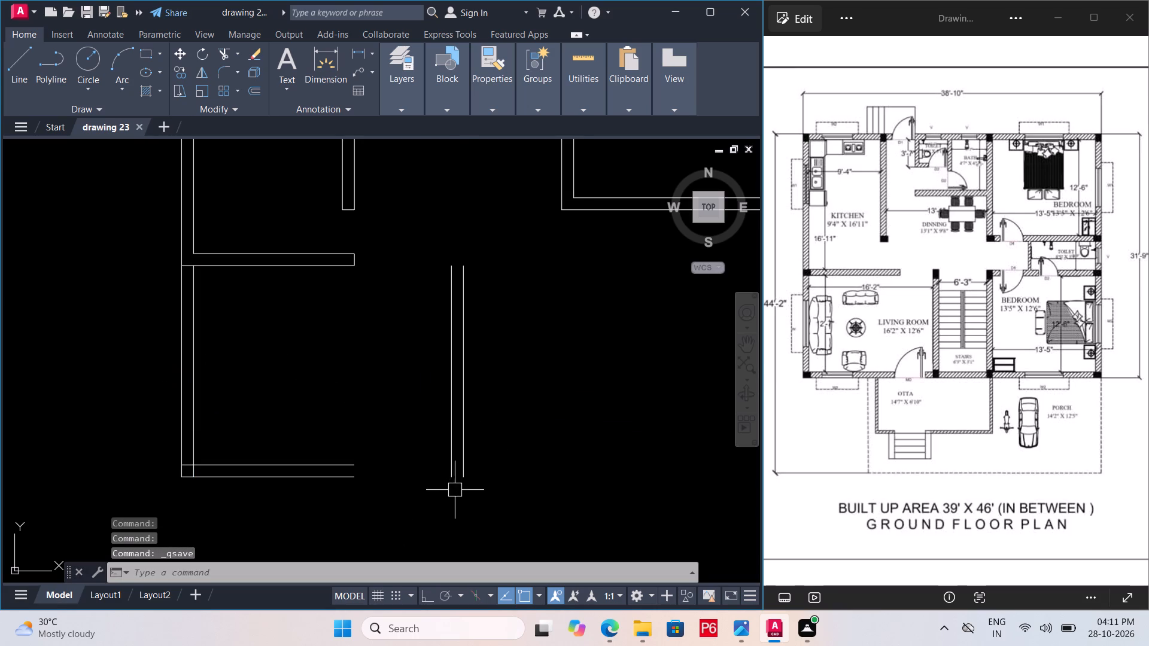
Fillet the living room's inner and outer bottom-wall lines to the matching right-wall lines with zero radius, closing the bottom-right corner.
scroll(454, 490, up, 2)
scroll(454, 490, down, 2)
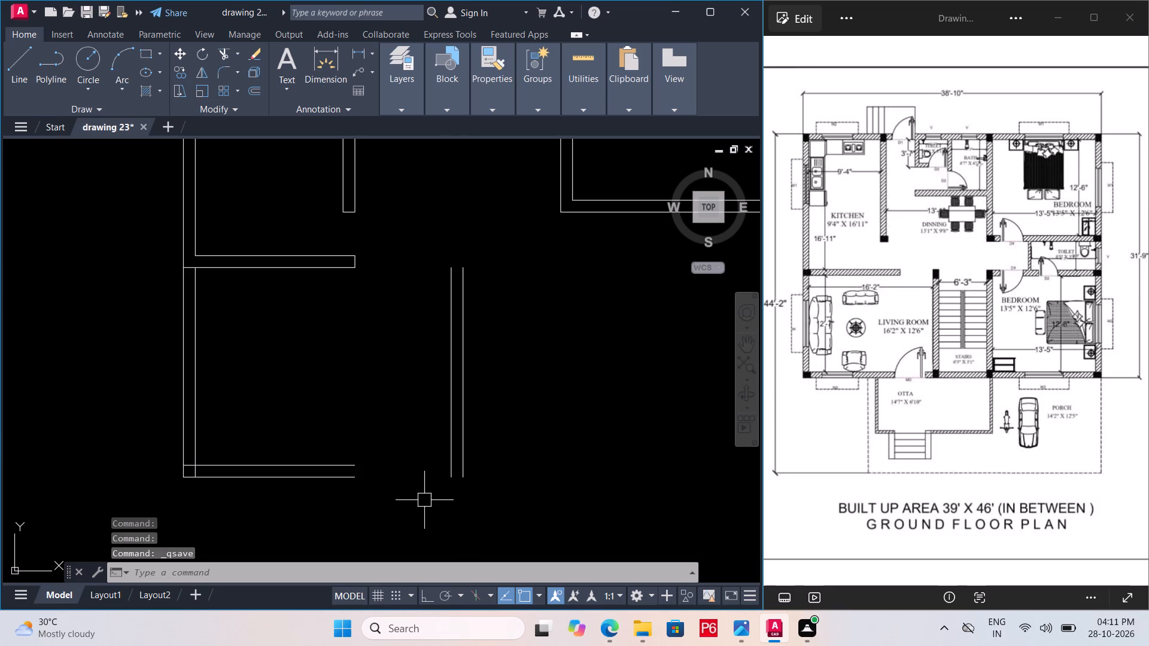
key(f)
key(space)
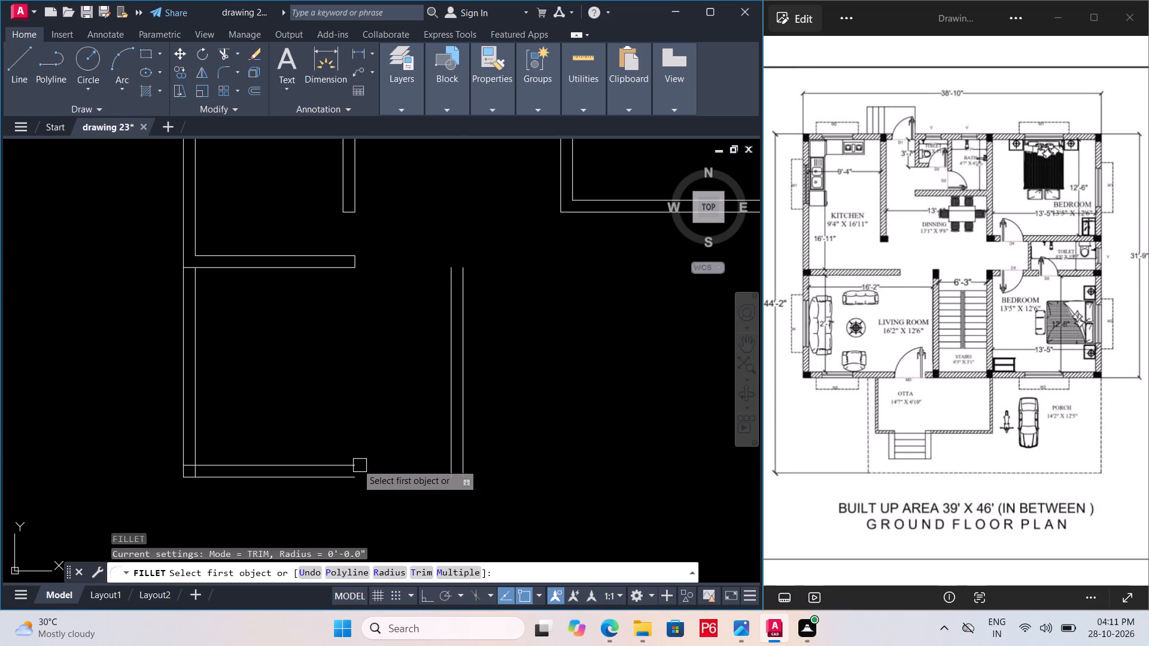
click(353, 461)
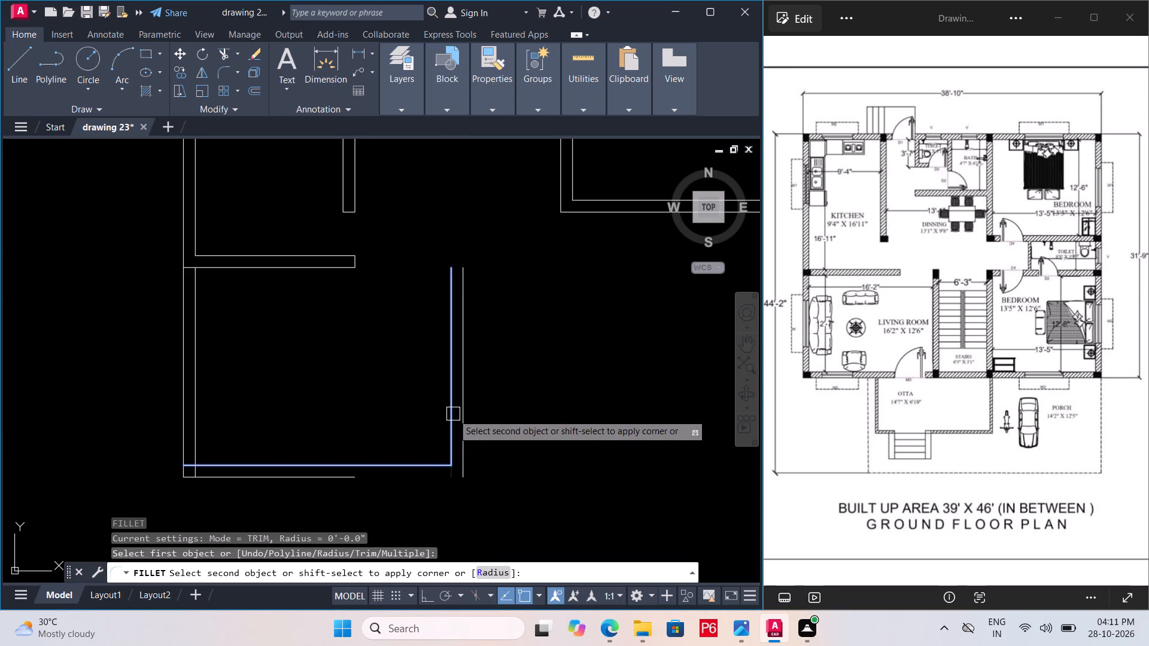
click(453, 414)
key(space)
click(348, 479)
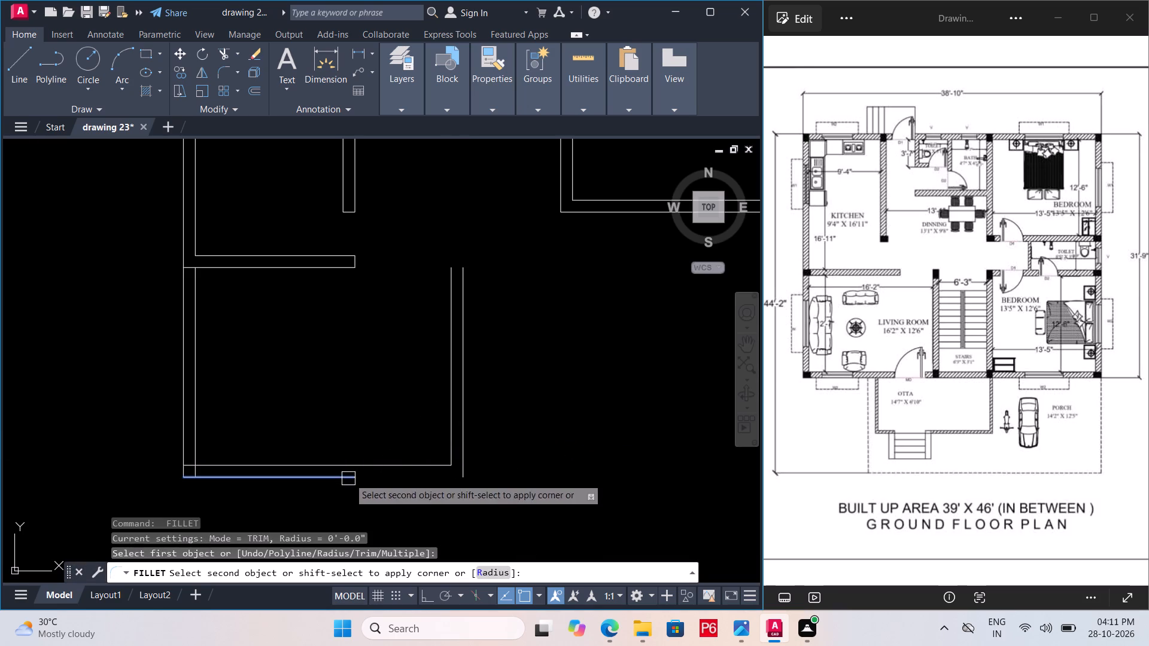
click(461, 451)
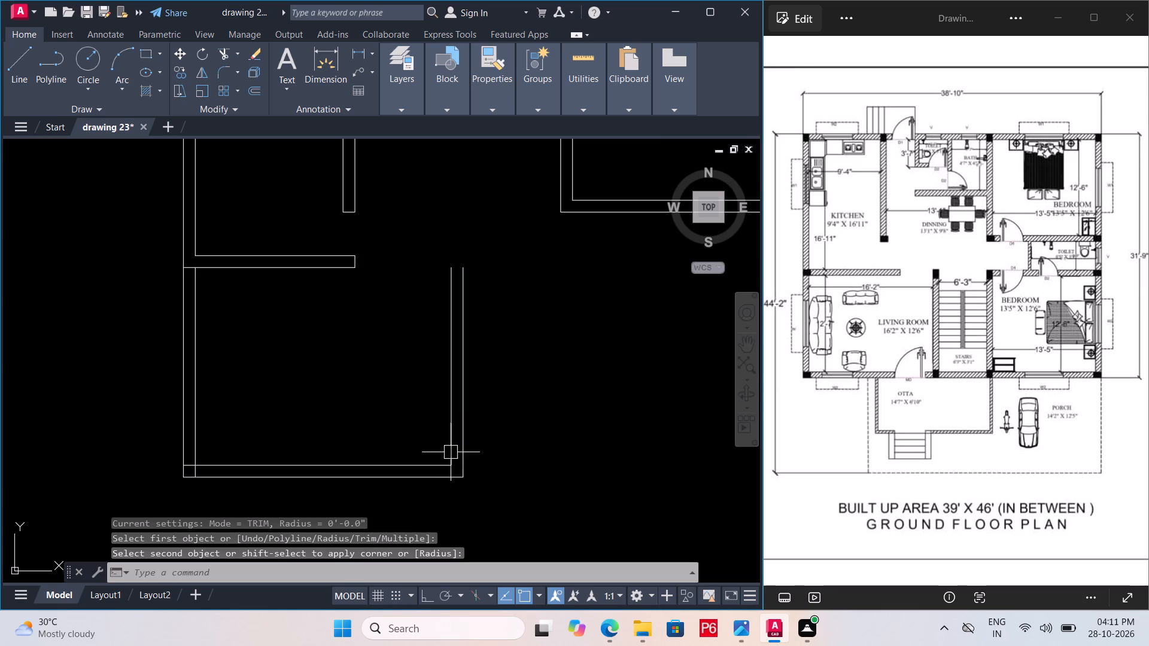
Examine the stairs beside the living room in the reference floor plan for their width.
scroll(387, 444, down, 1)
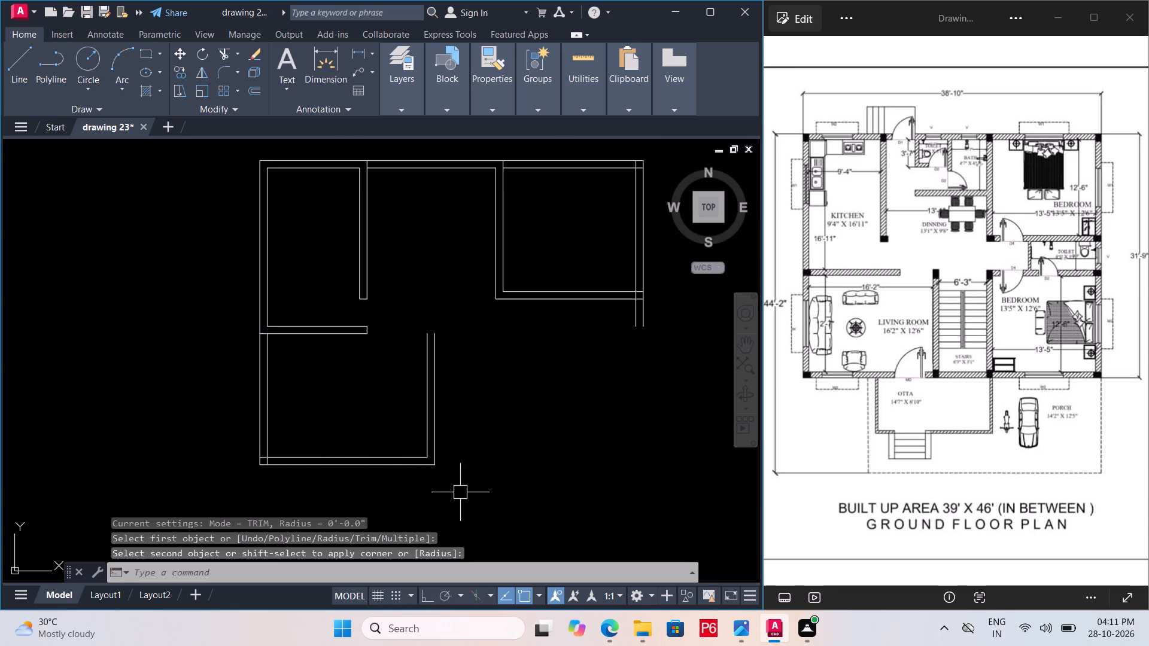
scroll(881, 379, up, 4)
scroll(963, 364, up, 4)
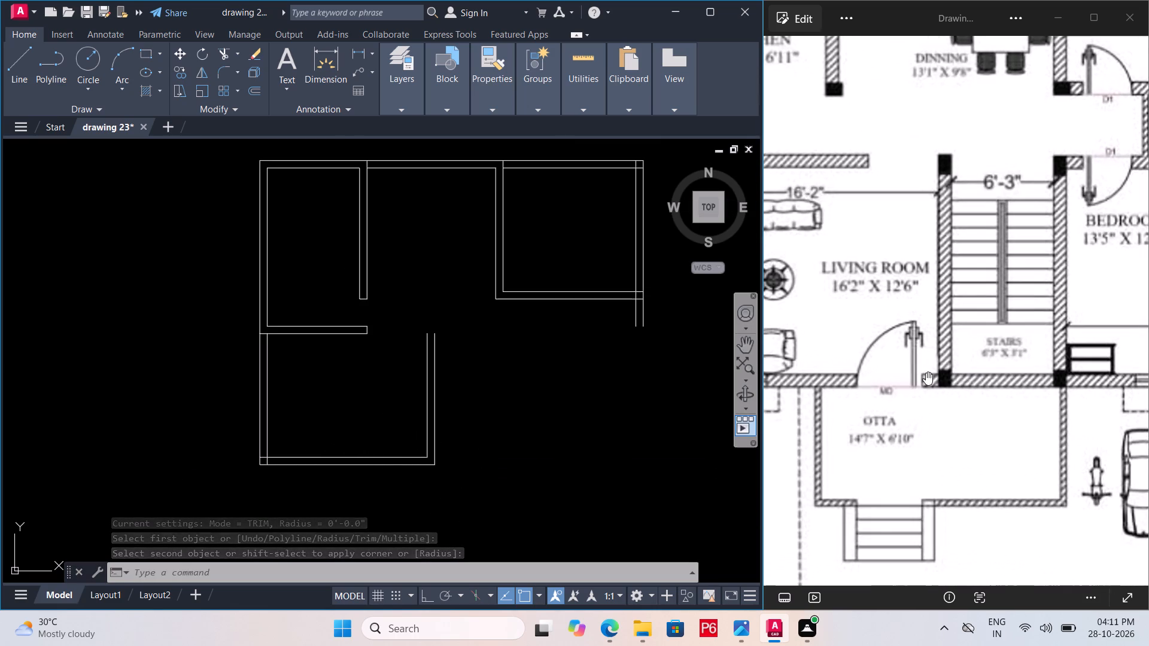
scroll(889, 397, down, 2)
scroll(526, 447, down, 2)
scroll(503, 448, up, 2)
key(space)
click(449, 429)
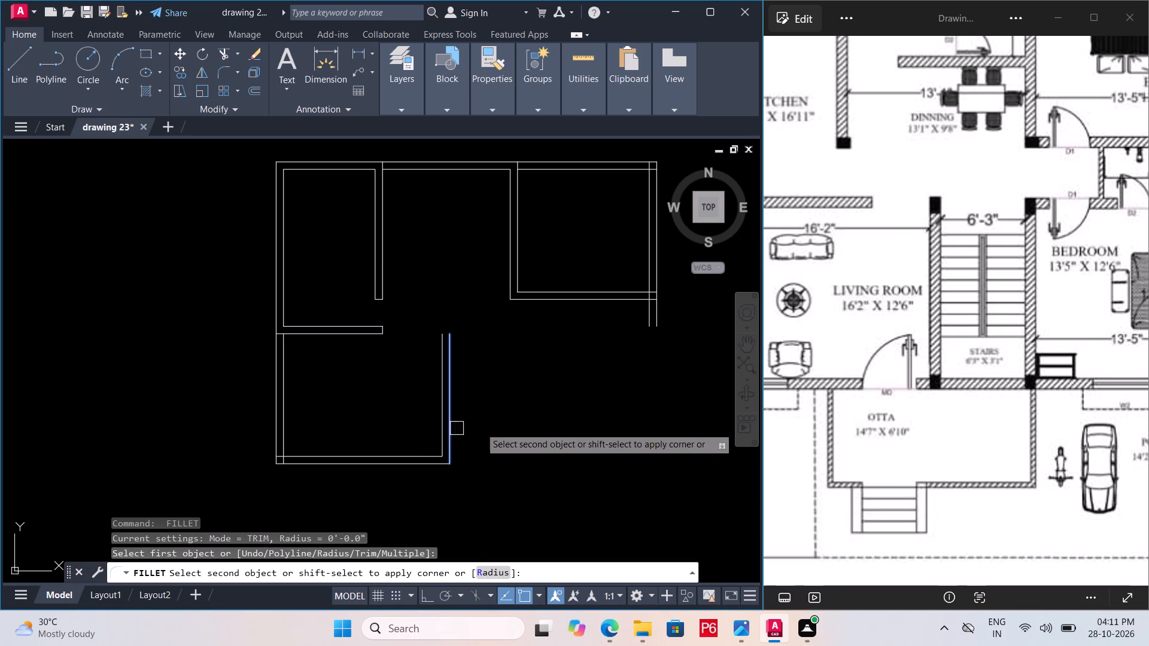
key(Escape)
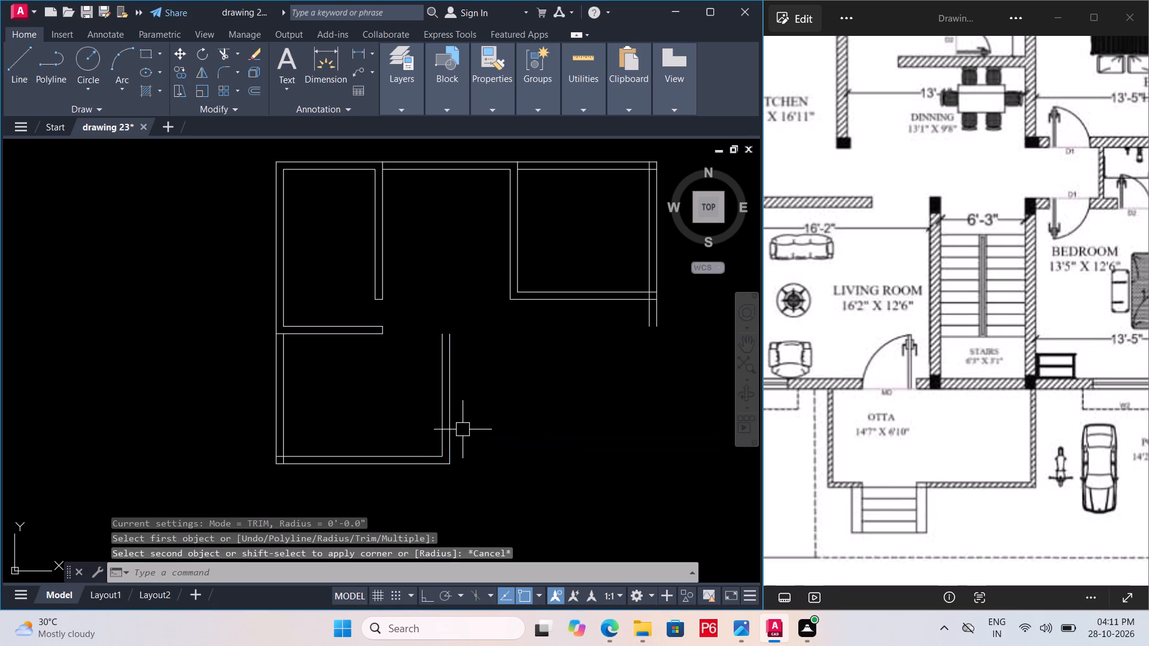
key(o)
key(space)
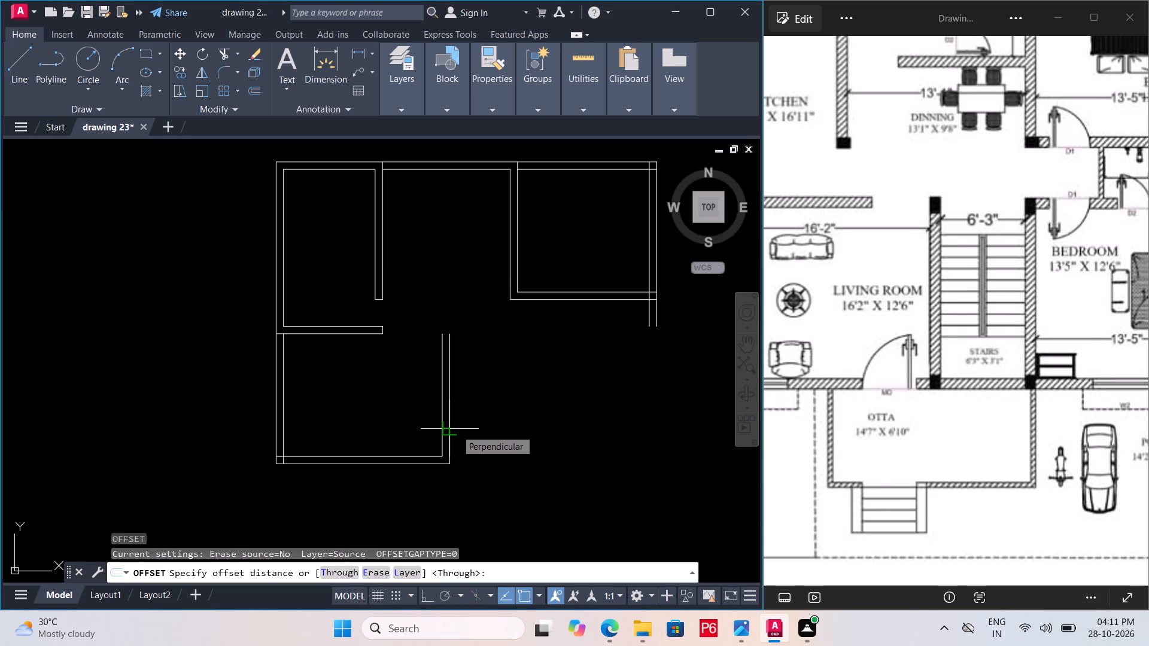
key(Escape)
Offset the living room's right wall outer line 6'3" to the right, then offset that copy 9" further right for the stairs' right wall.
click(452, 431)
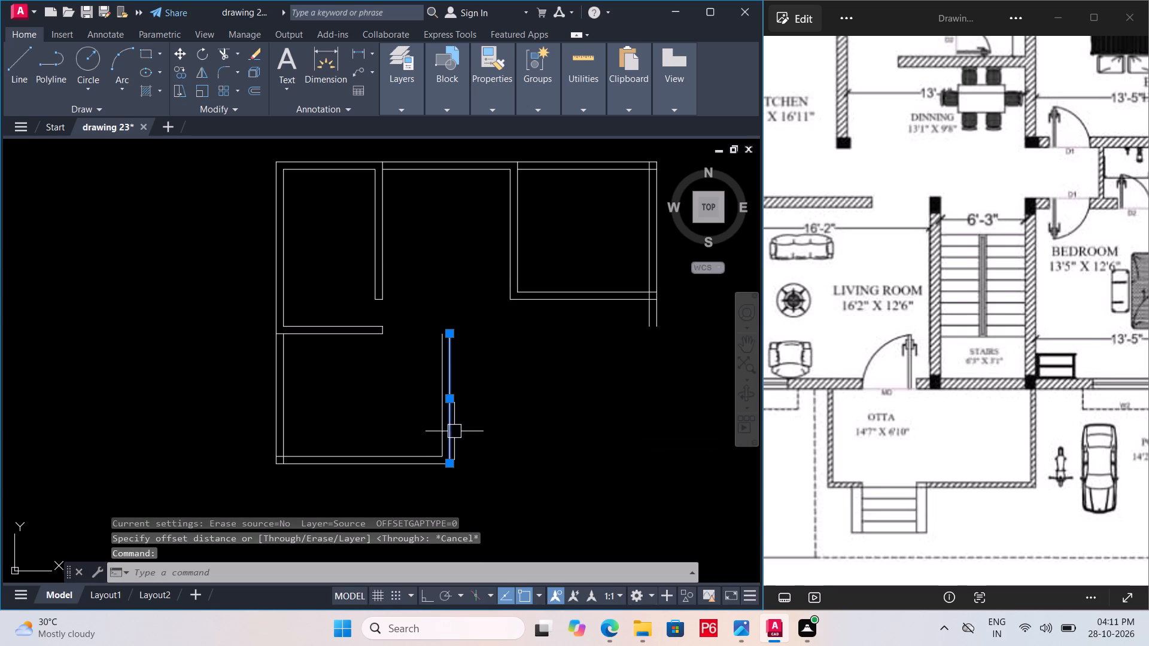
key(o)
key(Return)
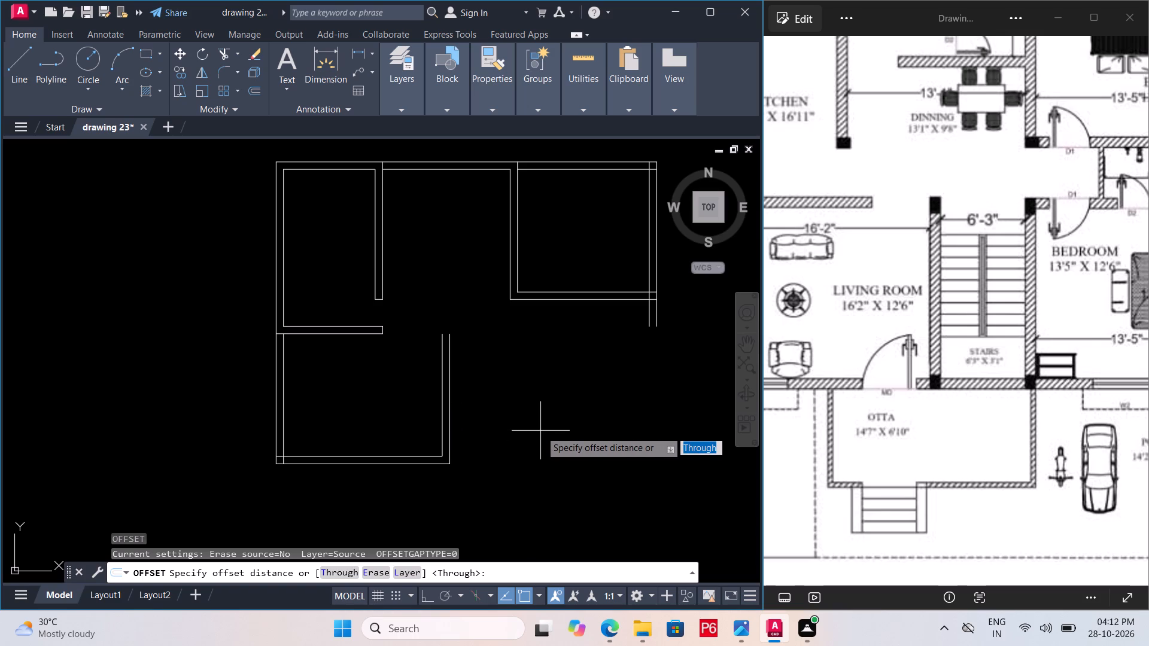
text(6'3")
key(Return)
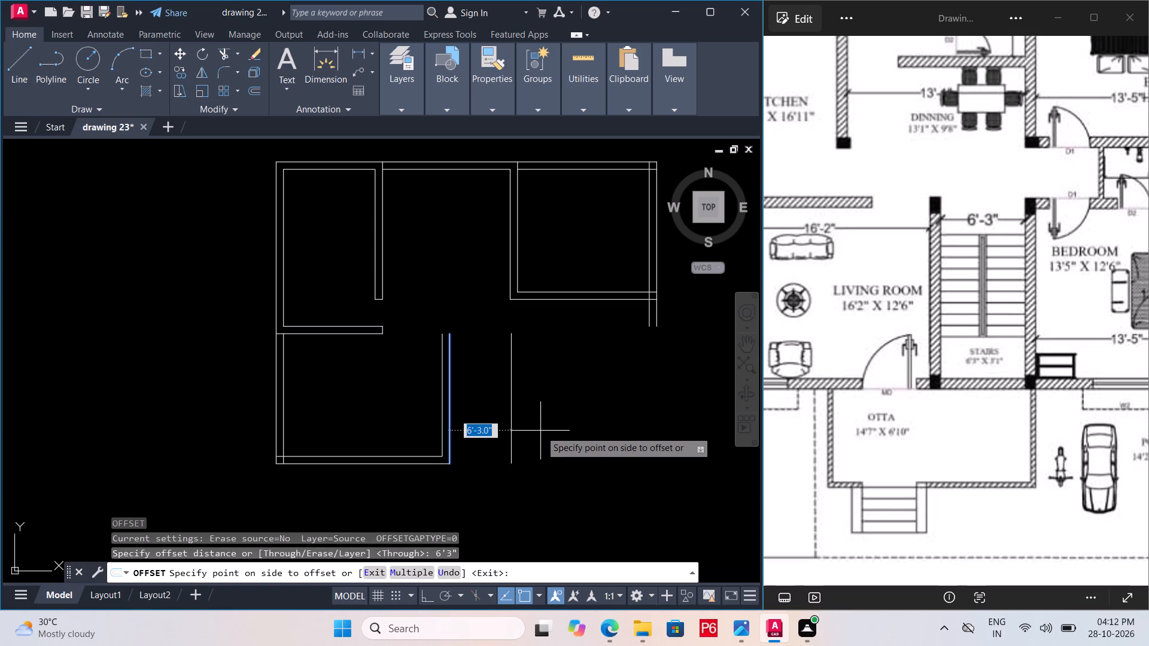
click(540, 431)
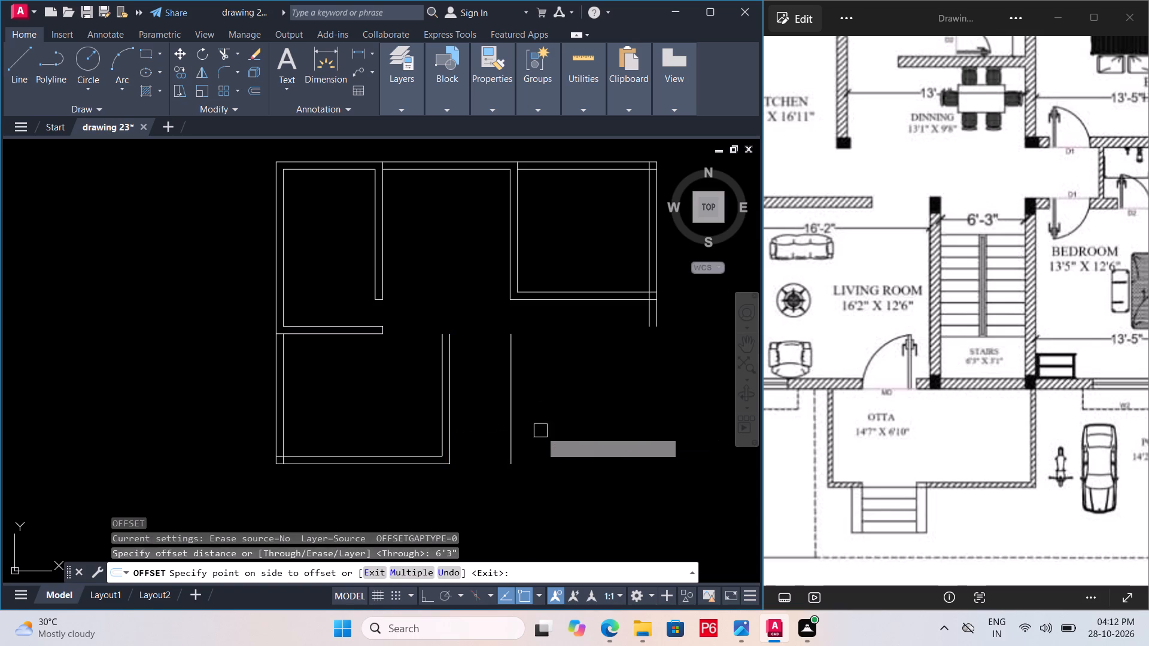
click(507, 439)
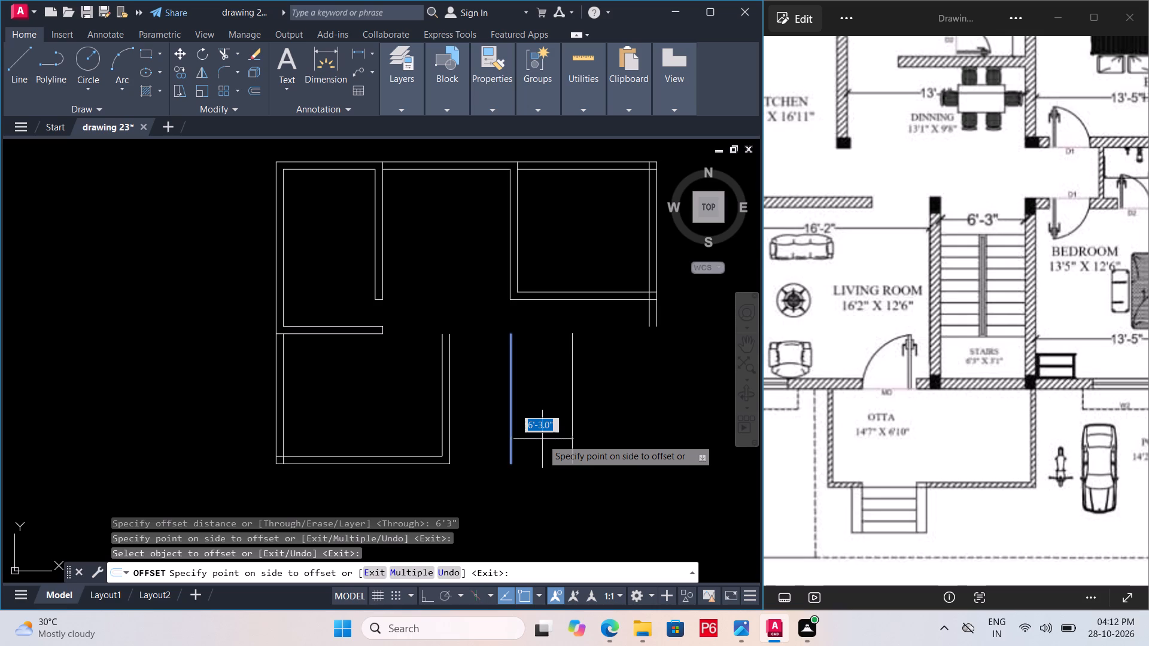
text(9")
key(Return)
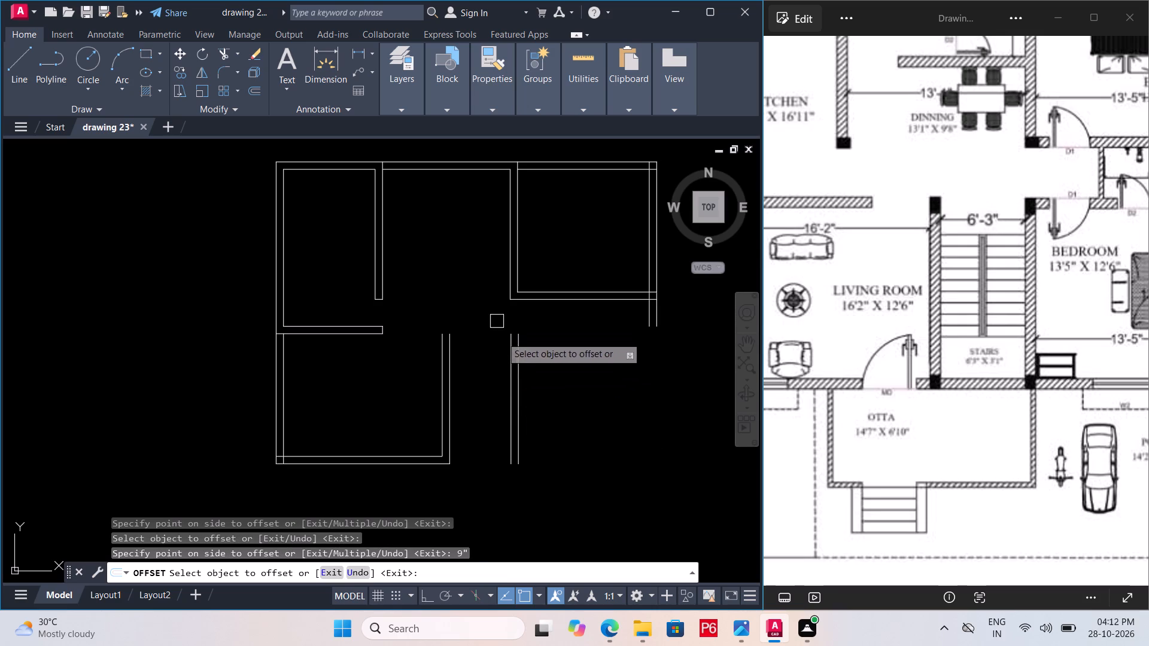
key(Escape)
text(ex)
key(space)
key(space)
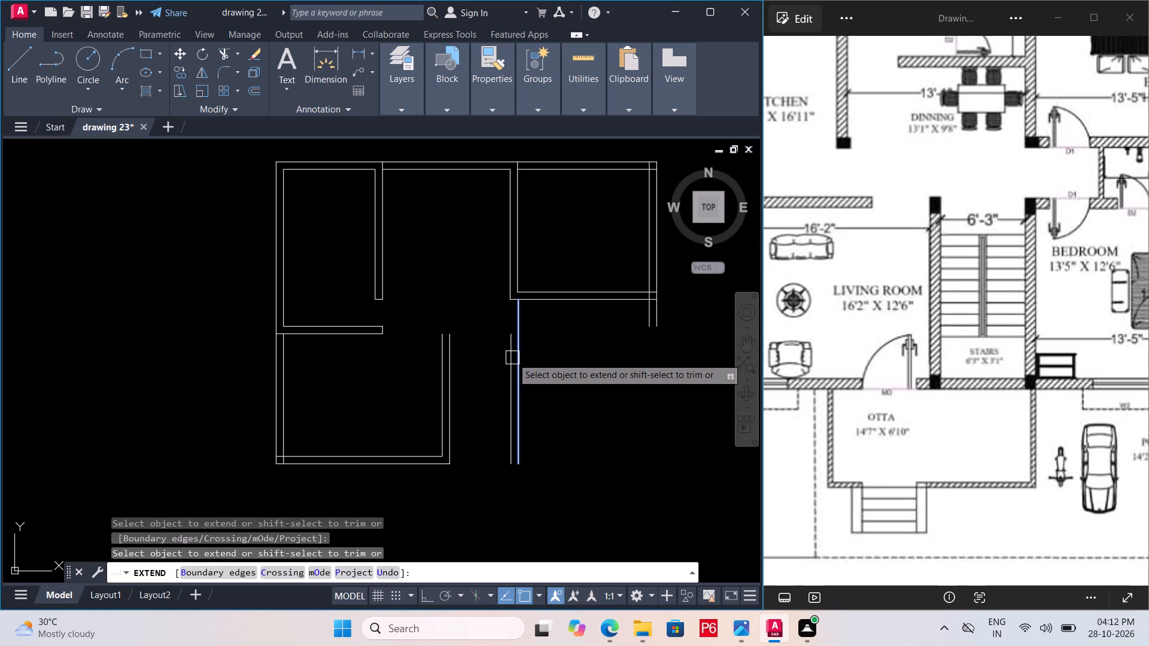
Save the drawing with the stairs' right wall lines added.
key(ctrl+s)
key(ctrl+s)
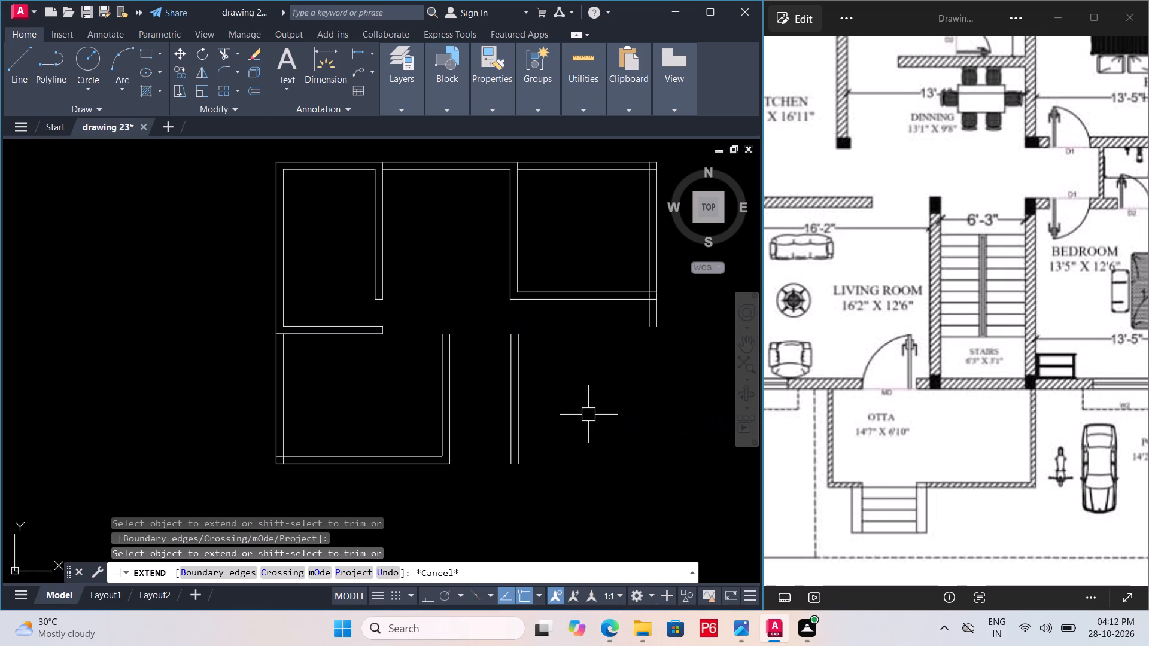
key(ctrl+s)
key(ctrl+s)
key(ctrl+s)
key(ctrl+s)
key(ctrl+s)
key(ctrl+s)
key(ctrl+s)
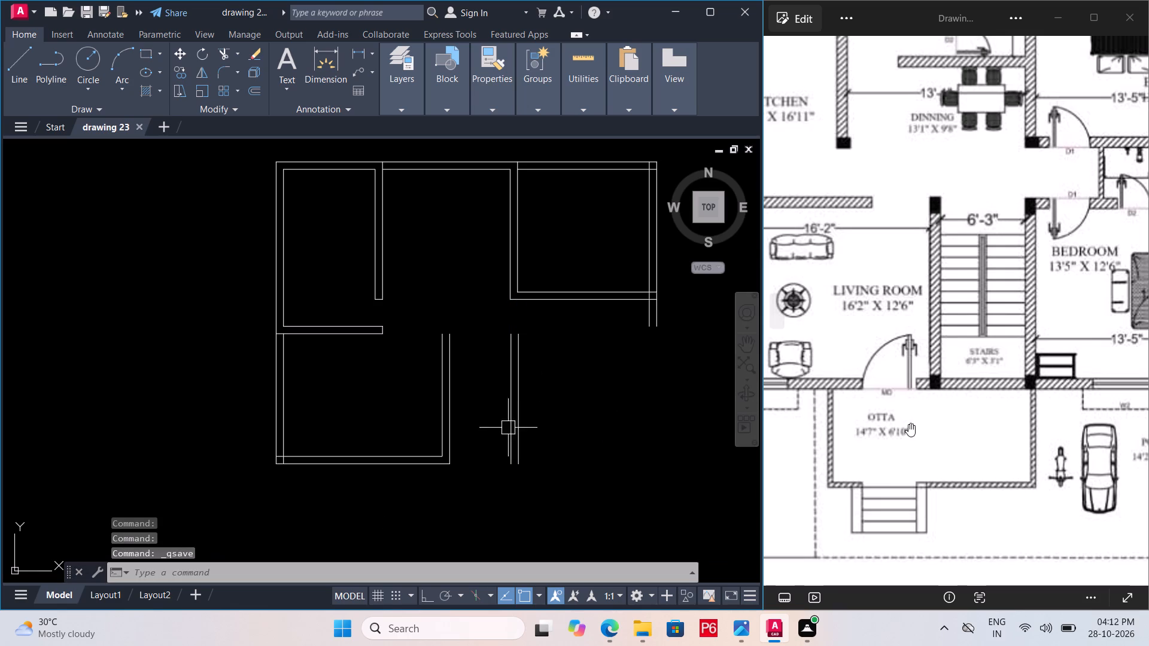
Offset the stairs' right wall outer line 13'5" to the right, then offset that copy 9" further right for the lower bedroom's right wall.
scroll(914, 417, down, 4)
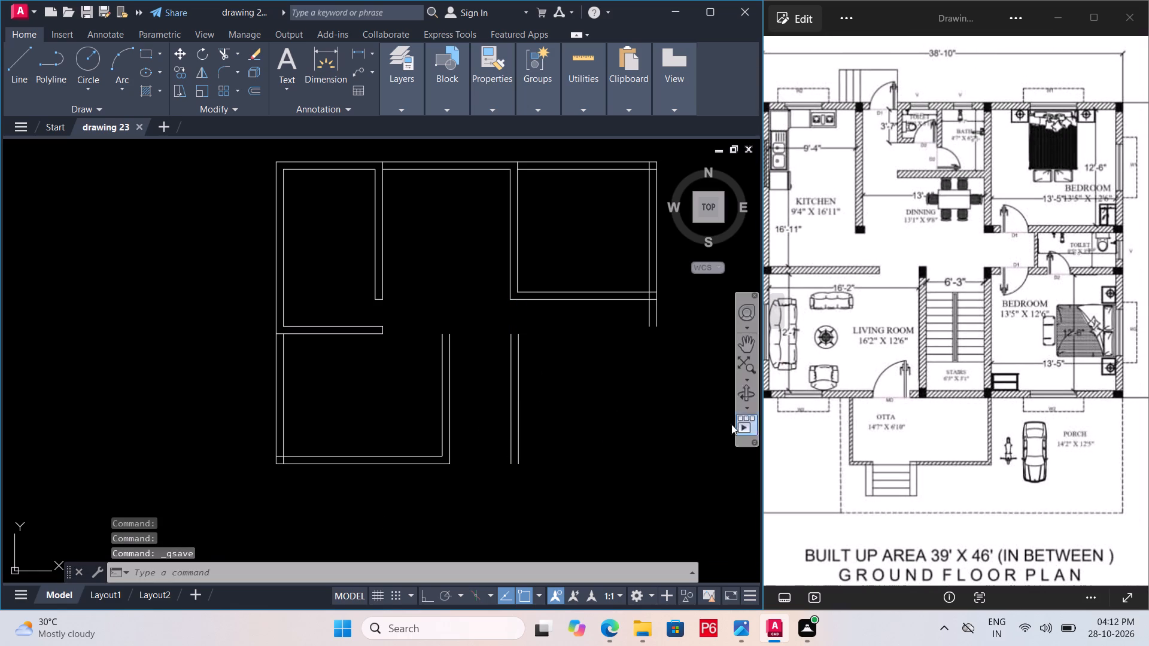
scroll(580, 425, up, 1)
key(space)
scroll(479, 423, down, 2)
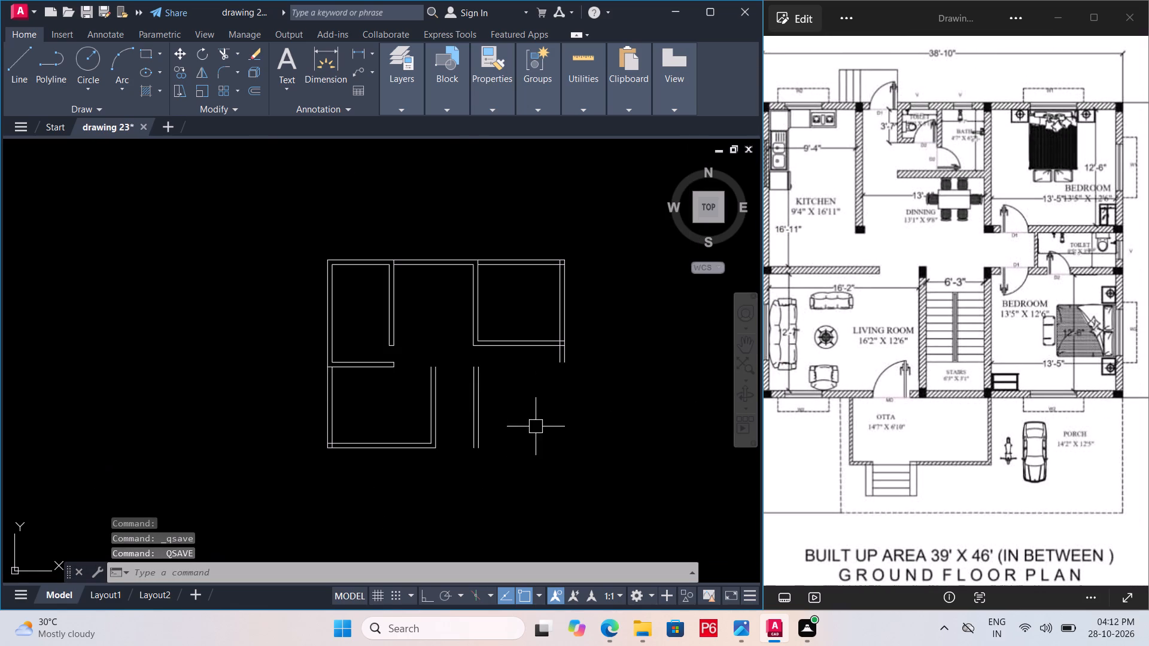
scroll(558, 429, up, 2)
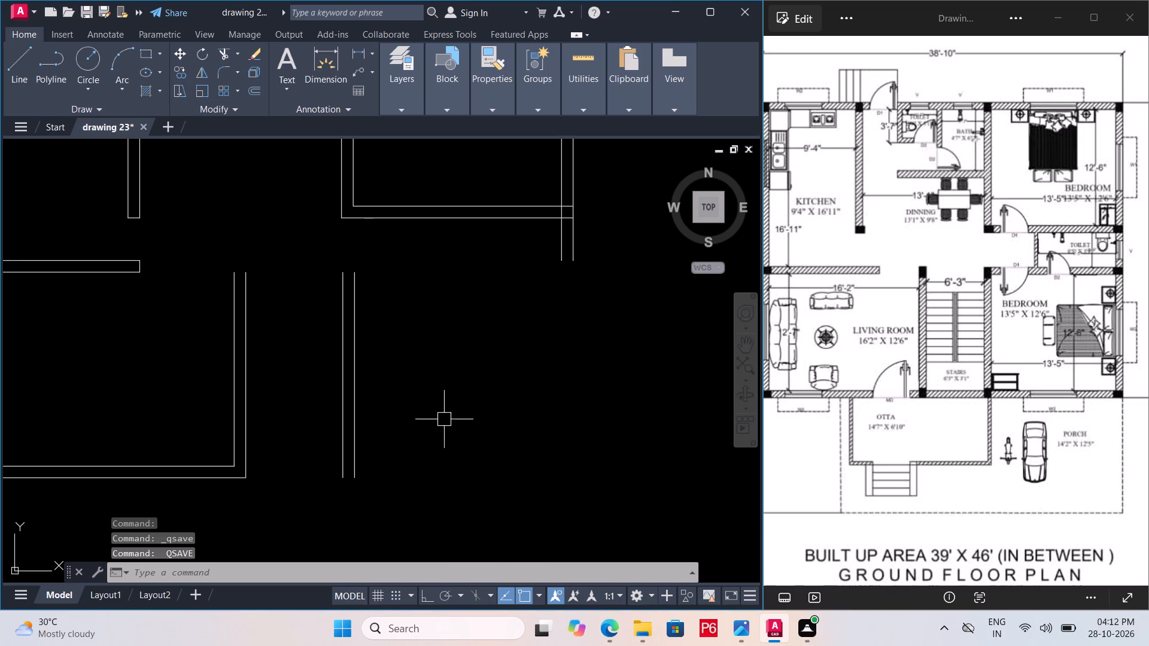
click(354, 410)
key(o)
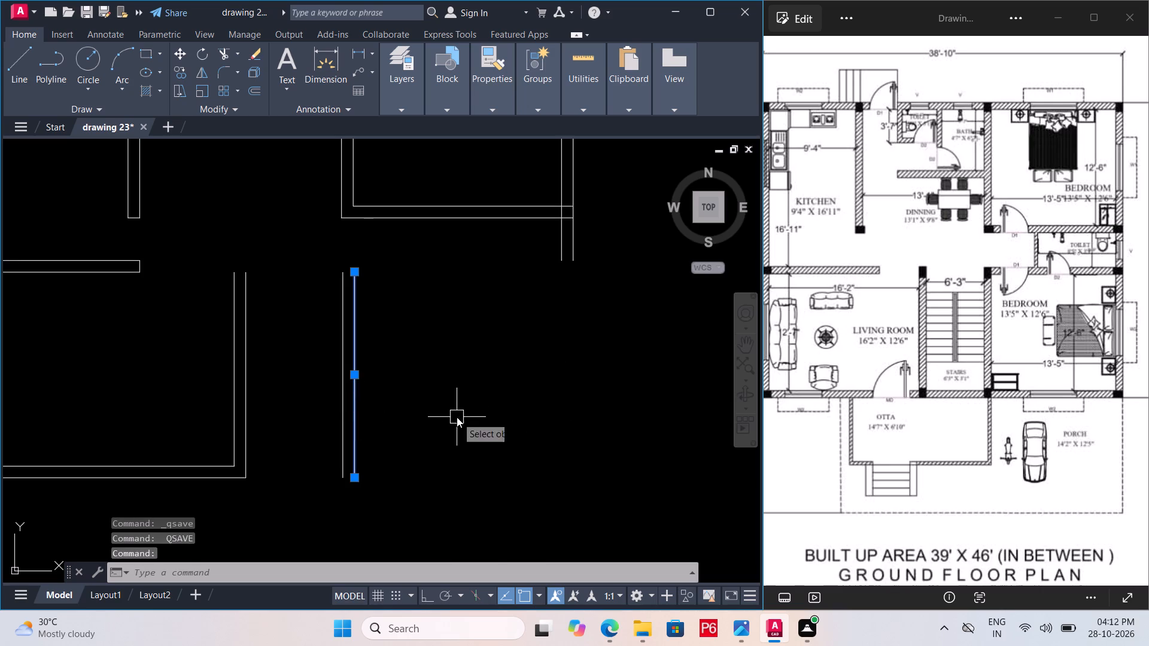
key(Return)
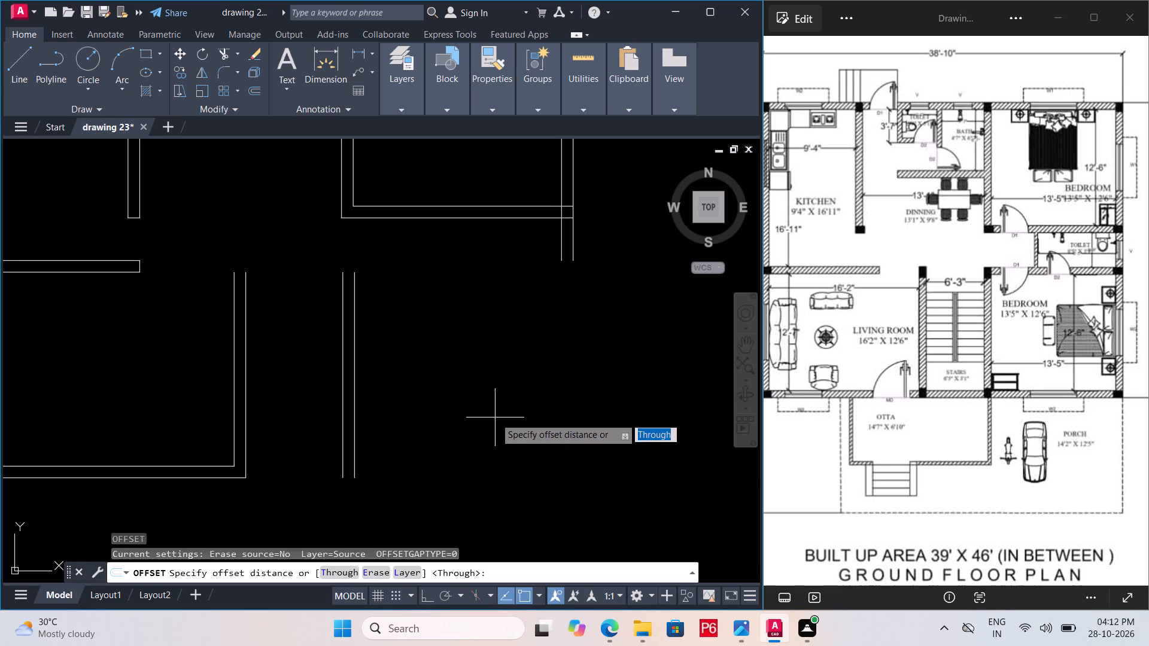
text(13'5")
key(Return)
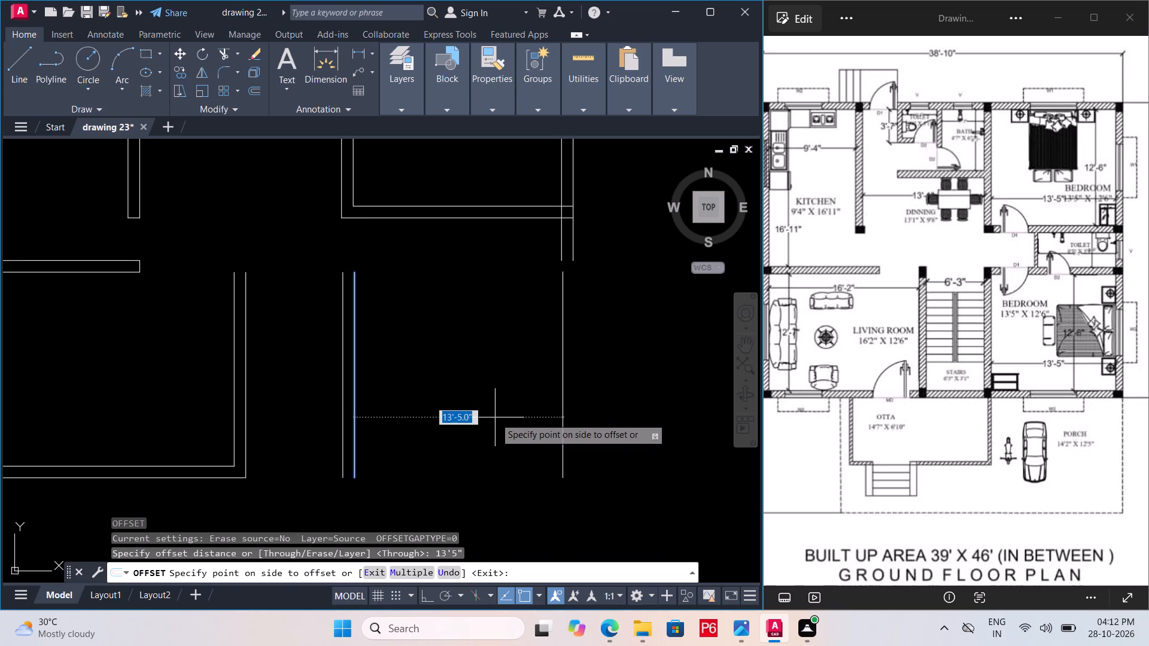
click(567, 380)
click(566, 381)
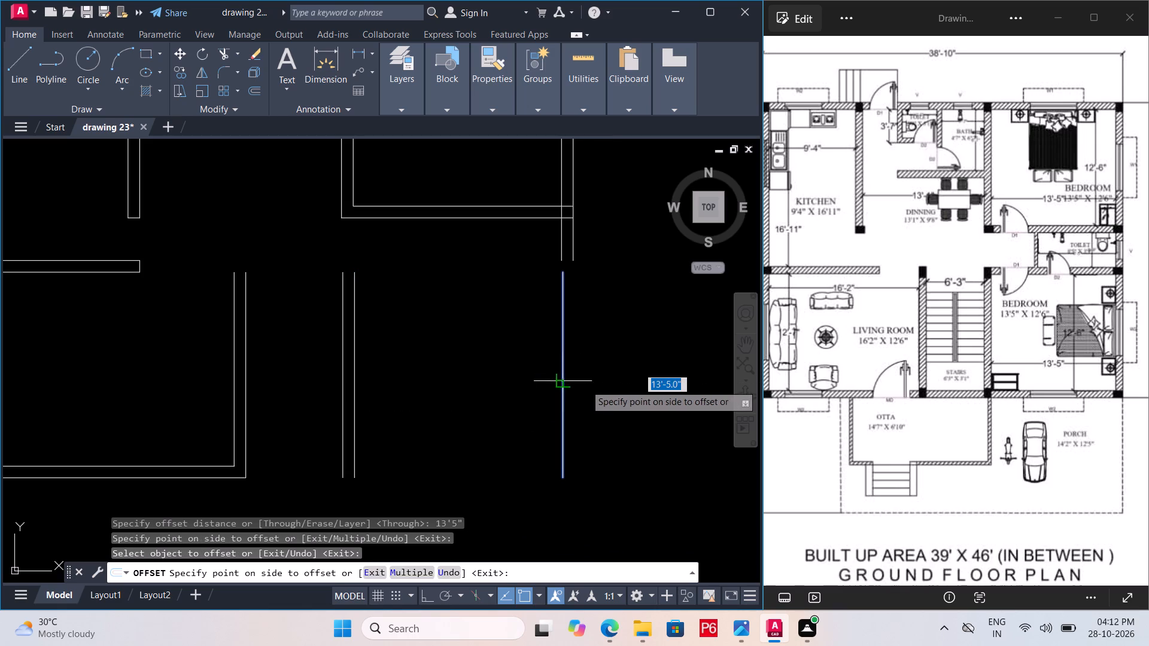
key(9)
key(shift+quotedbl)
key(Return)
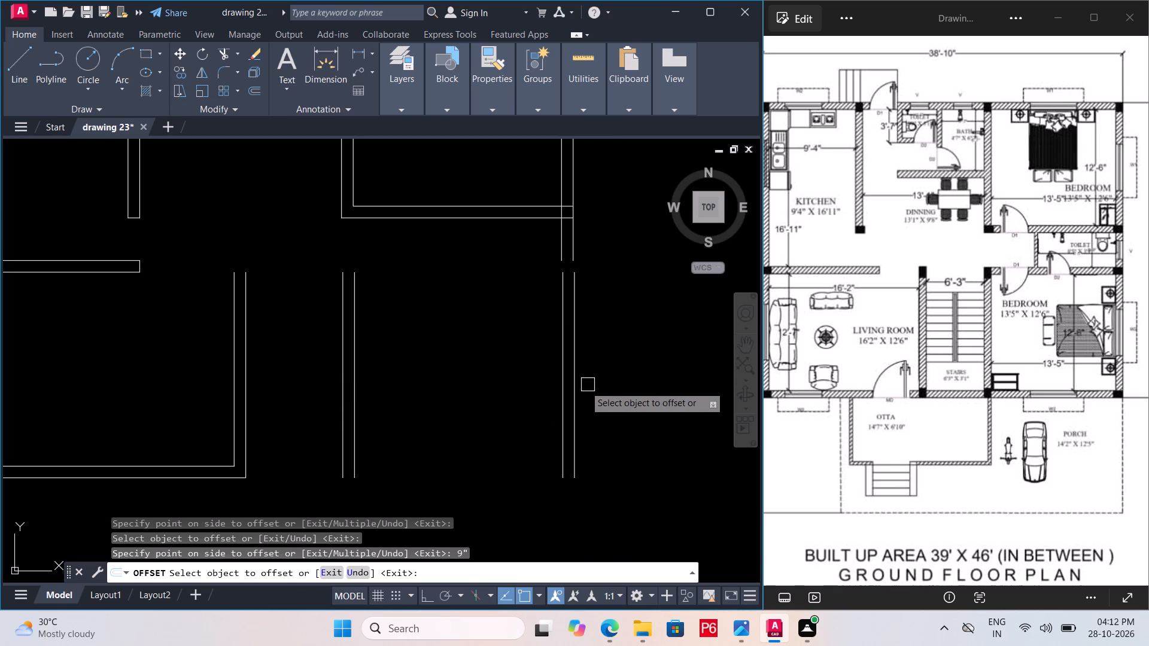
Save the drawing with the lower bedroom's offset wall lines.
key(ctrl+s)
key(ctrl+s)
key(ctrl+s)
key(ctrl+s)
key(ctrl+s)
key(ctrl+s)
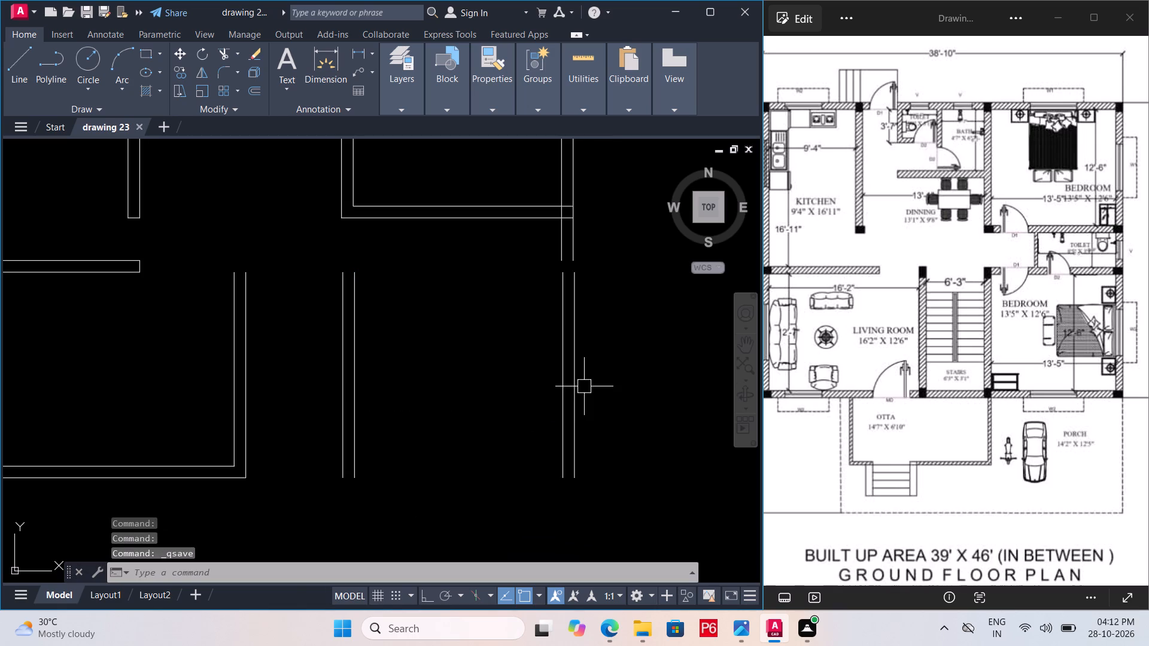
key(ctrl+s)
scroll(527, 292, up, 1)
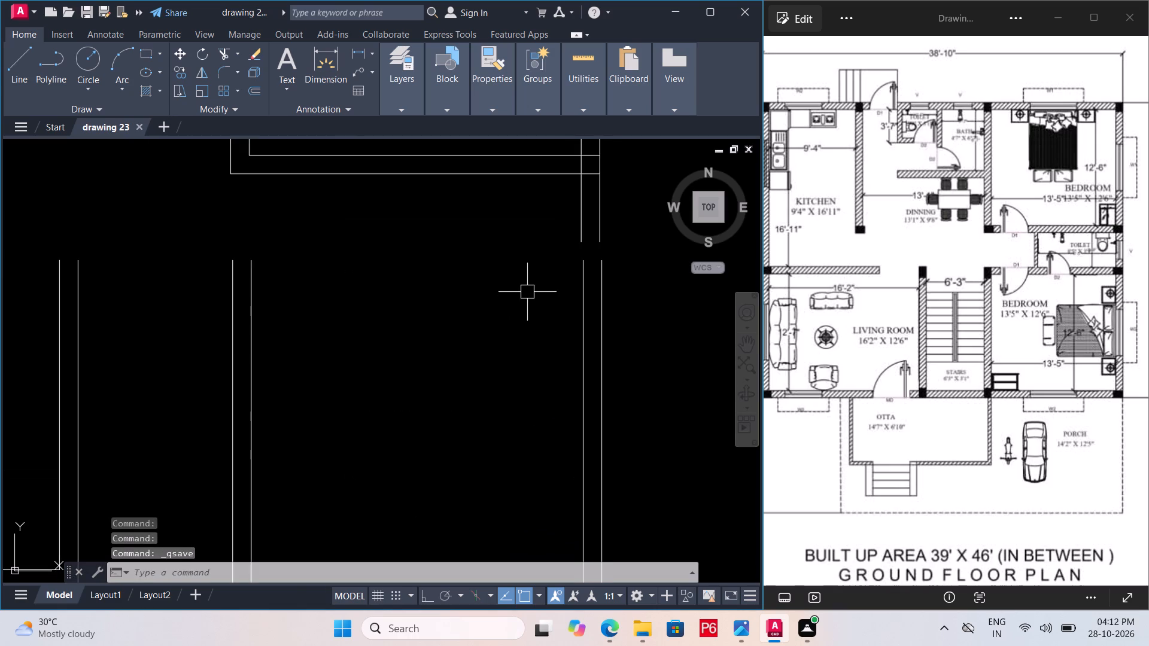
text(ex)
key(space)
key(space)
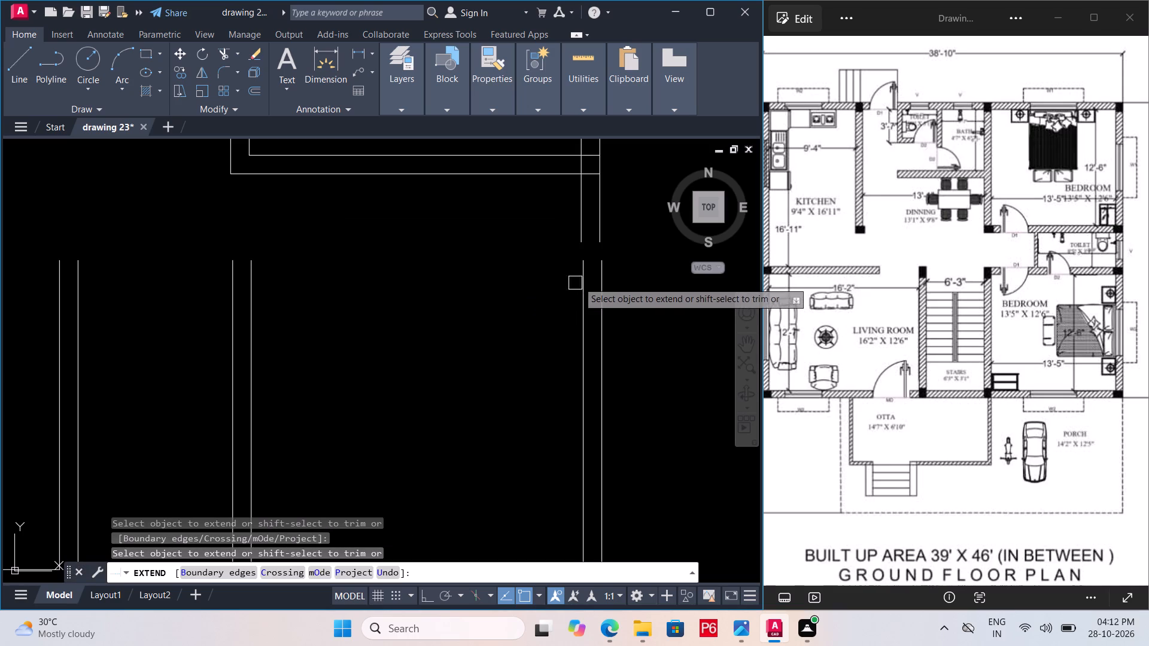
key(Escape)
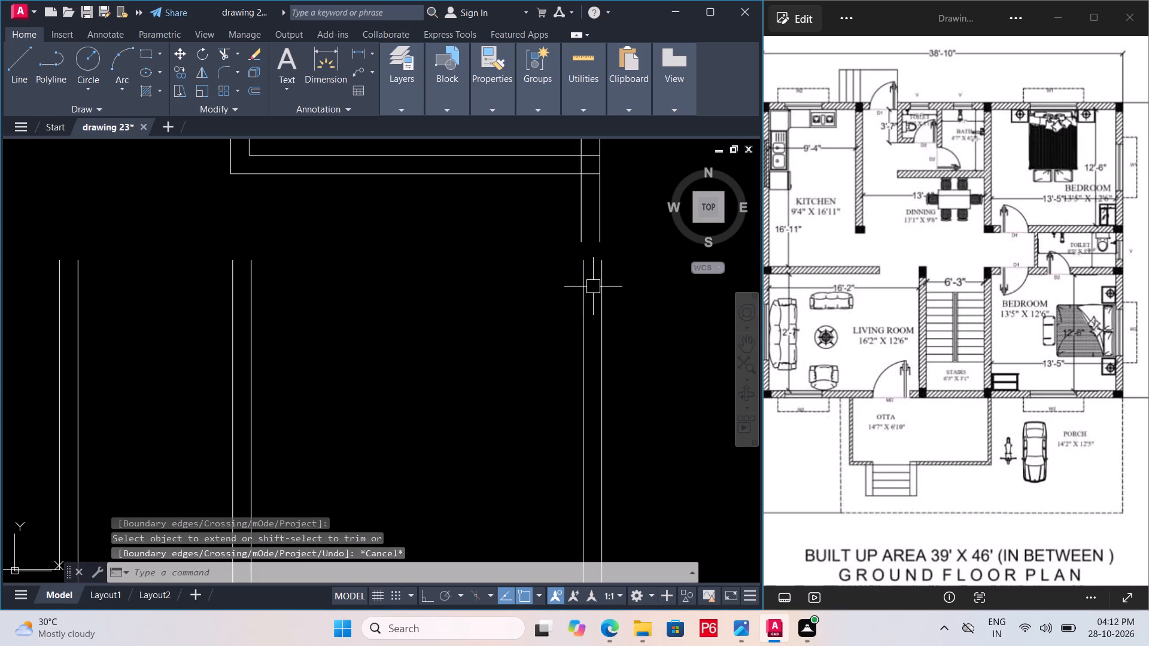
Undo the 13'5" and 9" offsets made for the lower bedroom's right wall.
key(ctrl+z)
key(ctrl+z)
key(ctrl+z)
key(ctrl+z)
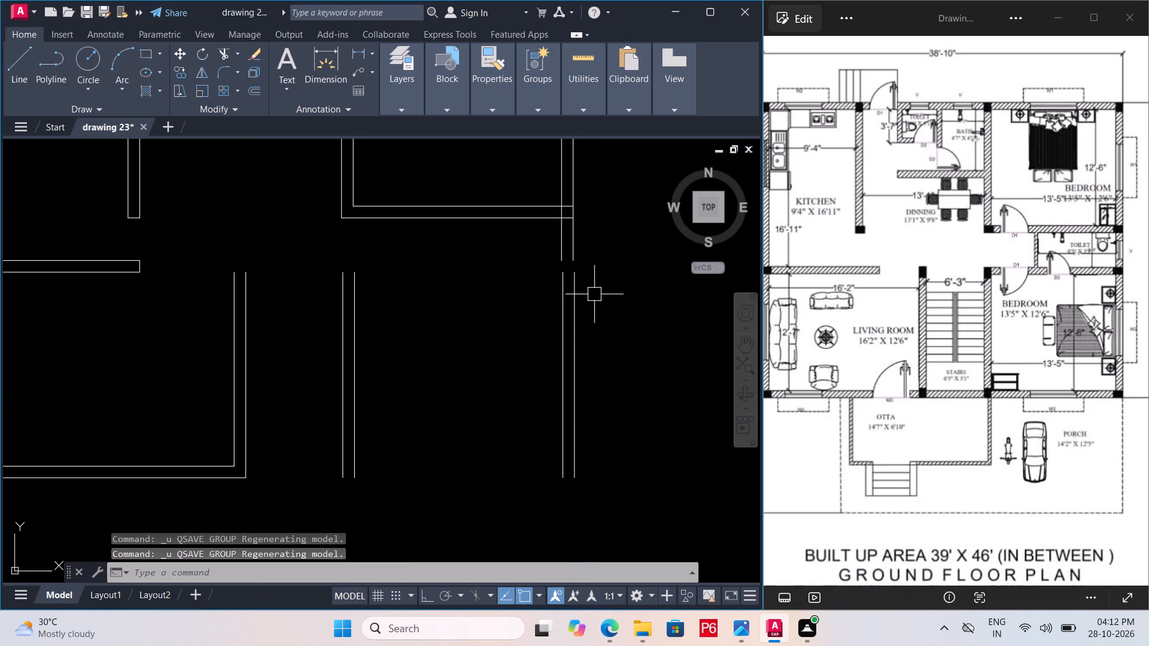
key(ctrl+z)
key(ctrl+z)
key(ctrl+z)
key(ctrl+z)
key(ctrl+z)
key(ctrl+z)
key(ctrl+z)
Draw a vertical line down from the lower end of the right exterior wall's inner line to just below the living room's bottom wall level.
scroll(455, 355, down, 2)
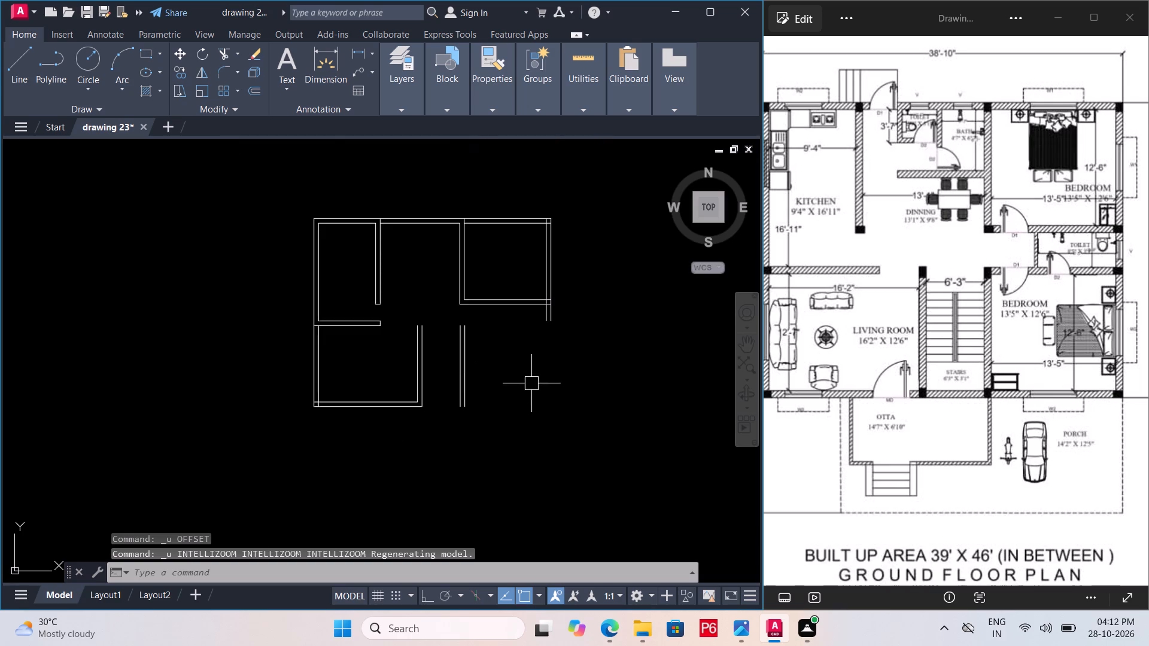
scroll(545, 395, up, 1)
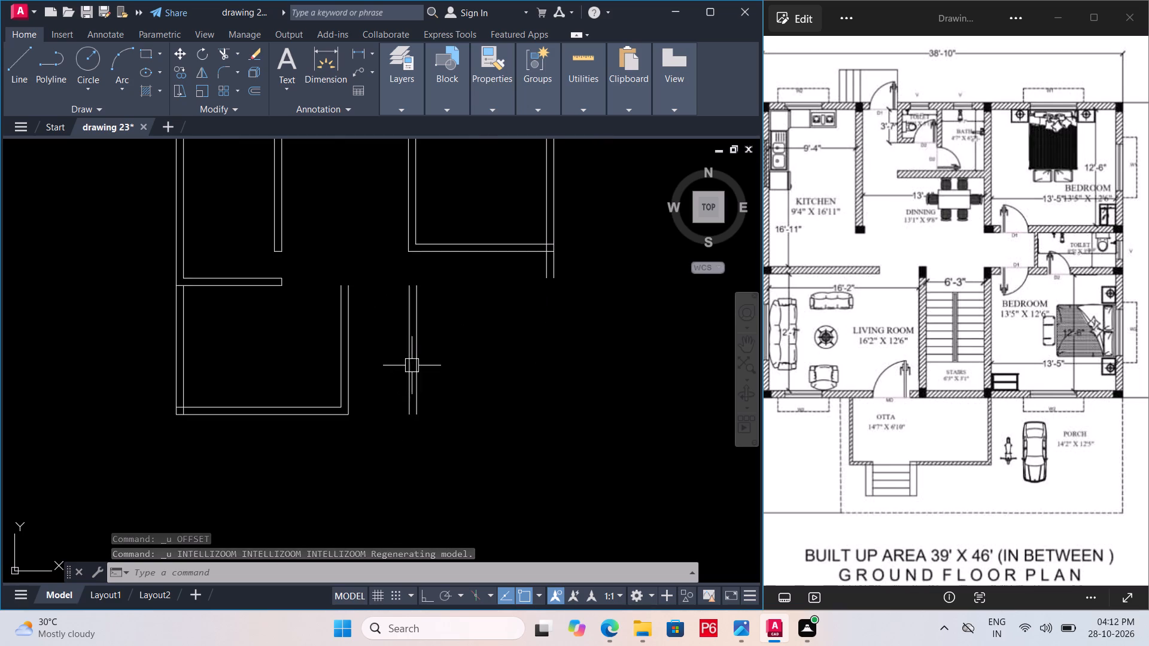
click(415, 361)
key(Escape)
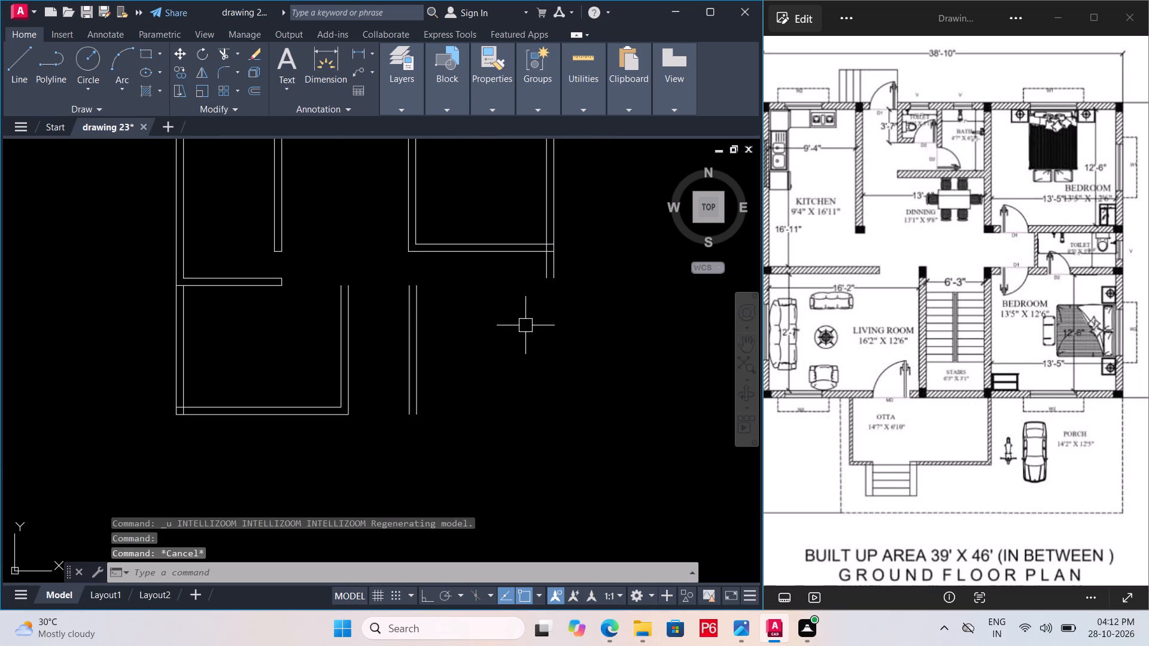
scroll(537, 324, up, 1)
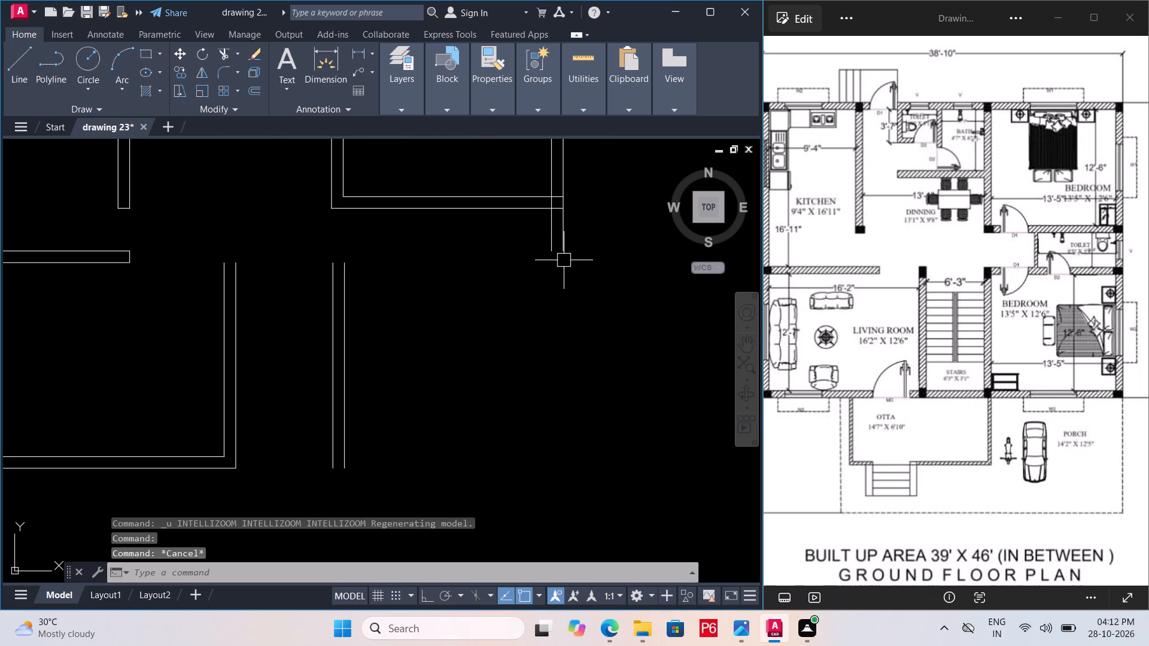
key(l)
key(space)
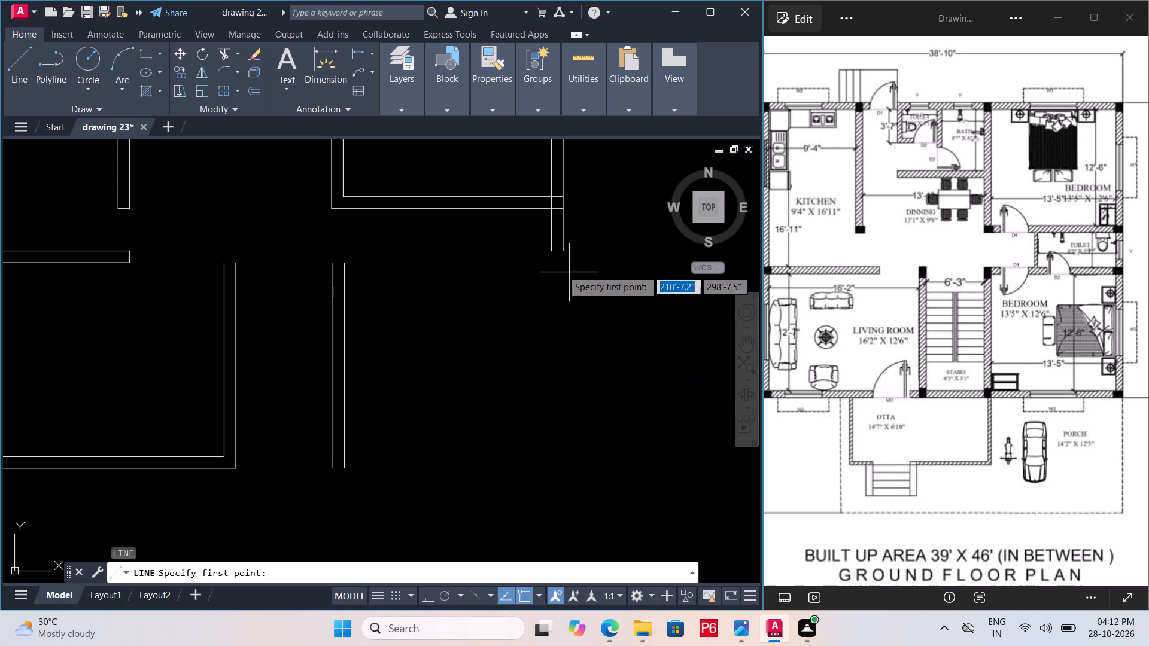
click(552, 251)
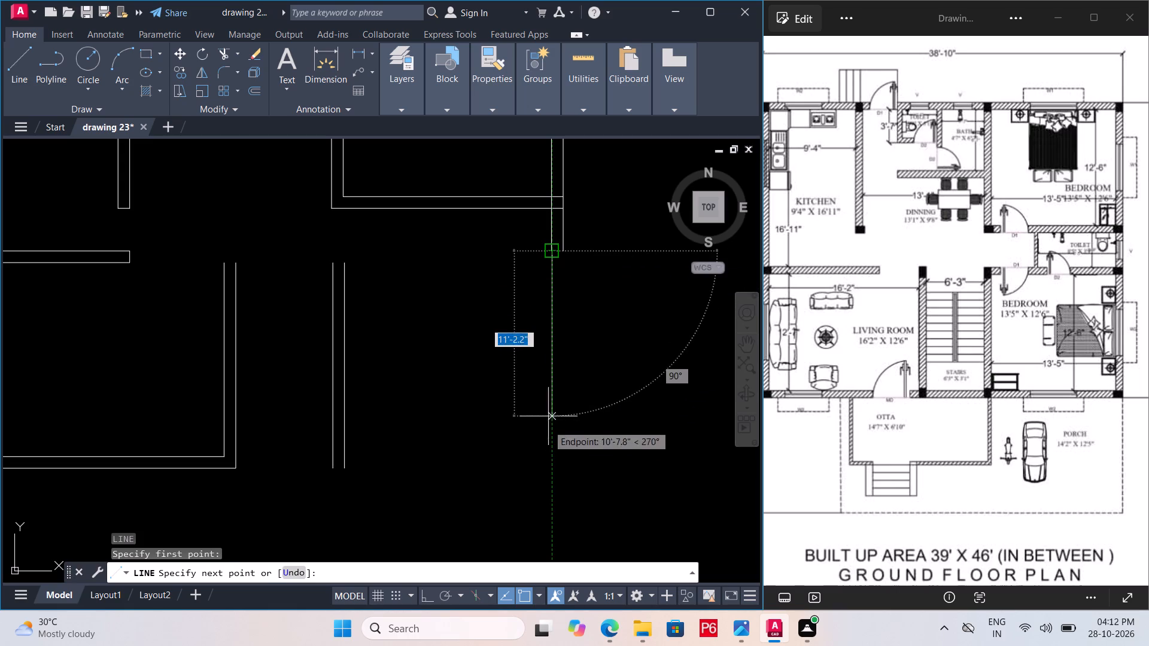
click(546, 489)
key(space)
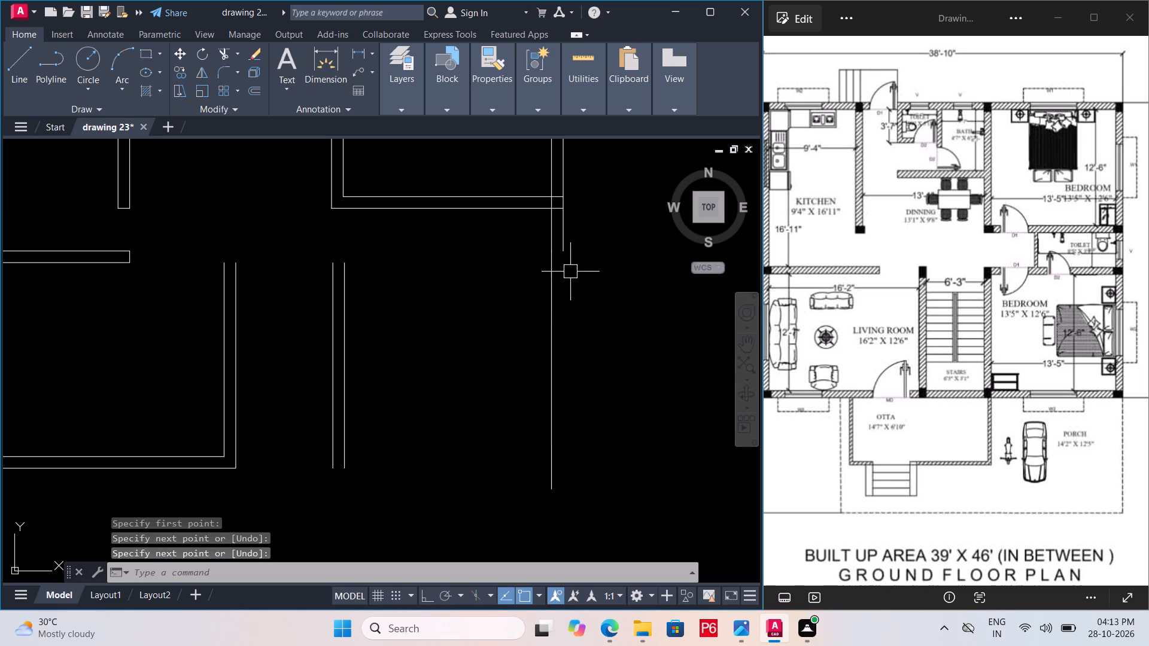
Draw a vertical line down from the lower end of the right exterior wall's outer line to just below the bottom wall level.
key(l)
key(space)
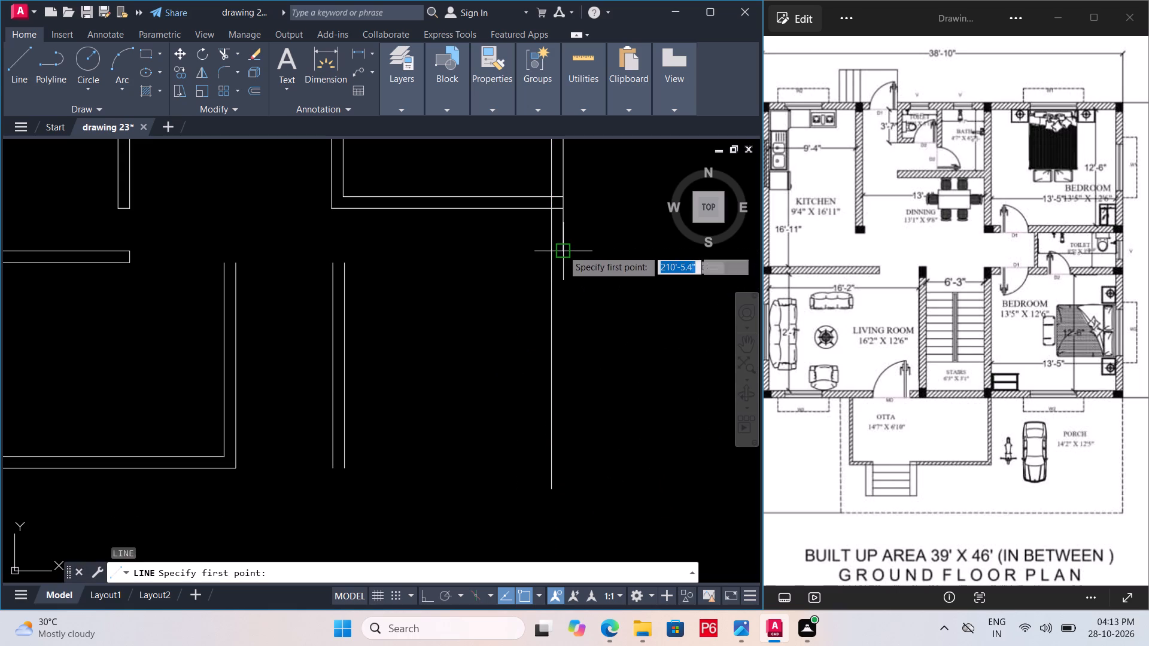
click(563, 250)
click(569, 475)
key(space)
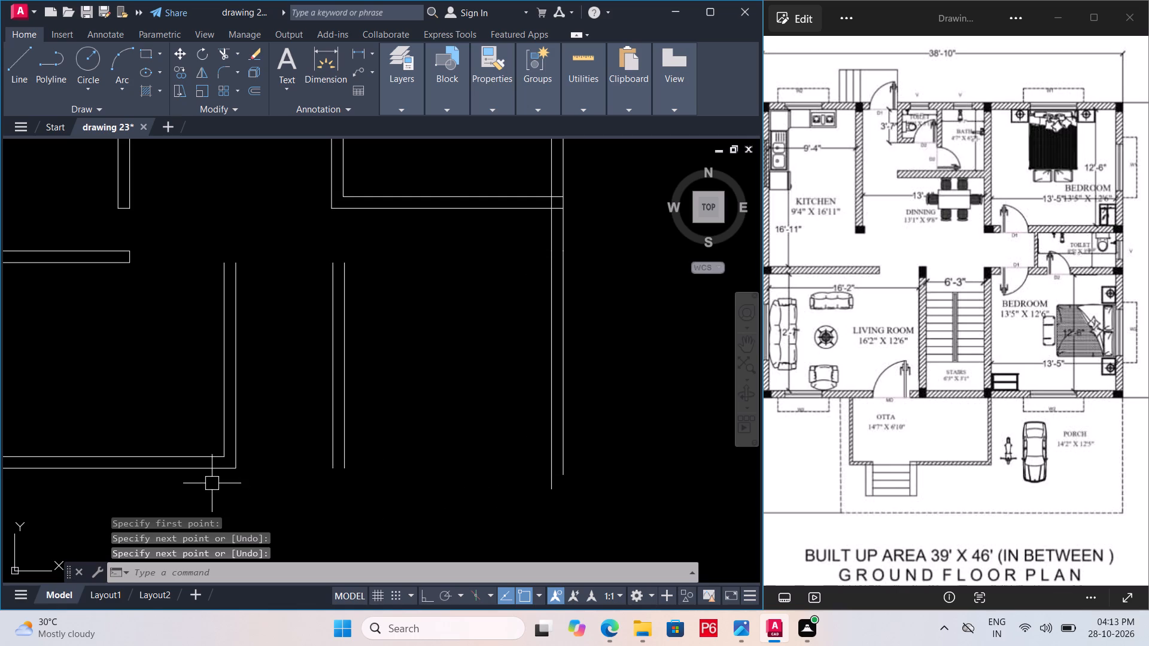
Draw the bottom wall's outer and inner lines from the living room's lower corner across to the right exterior wall's outer line.
key(l)
key(space)
double_click(235, 464)
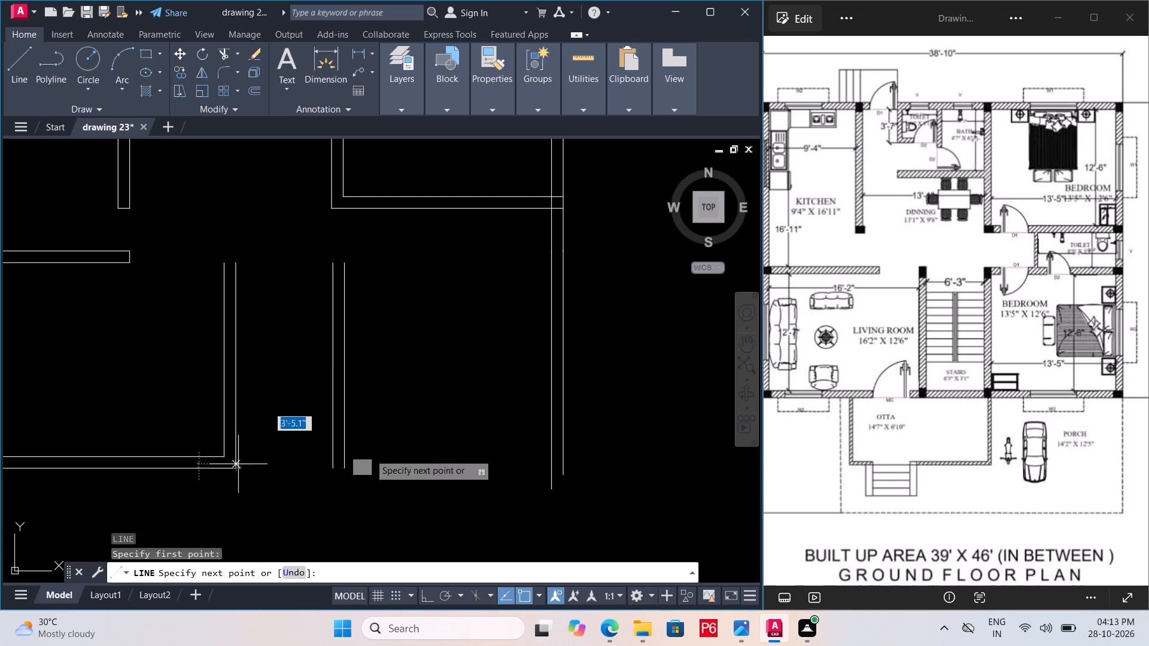
click(564, 467)
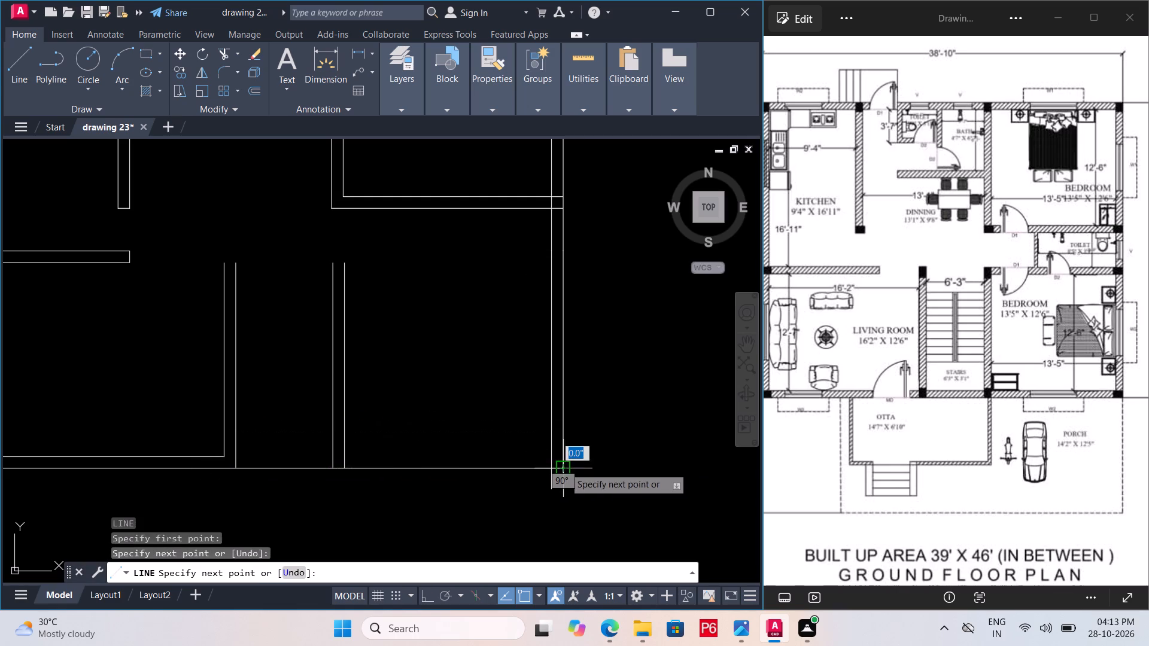
key(space)
key(l)
key(space)
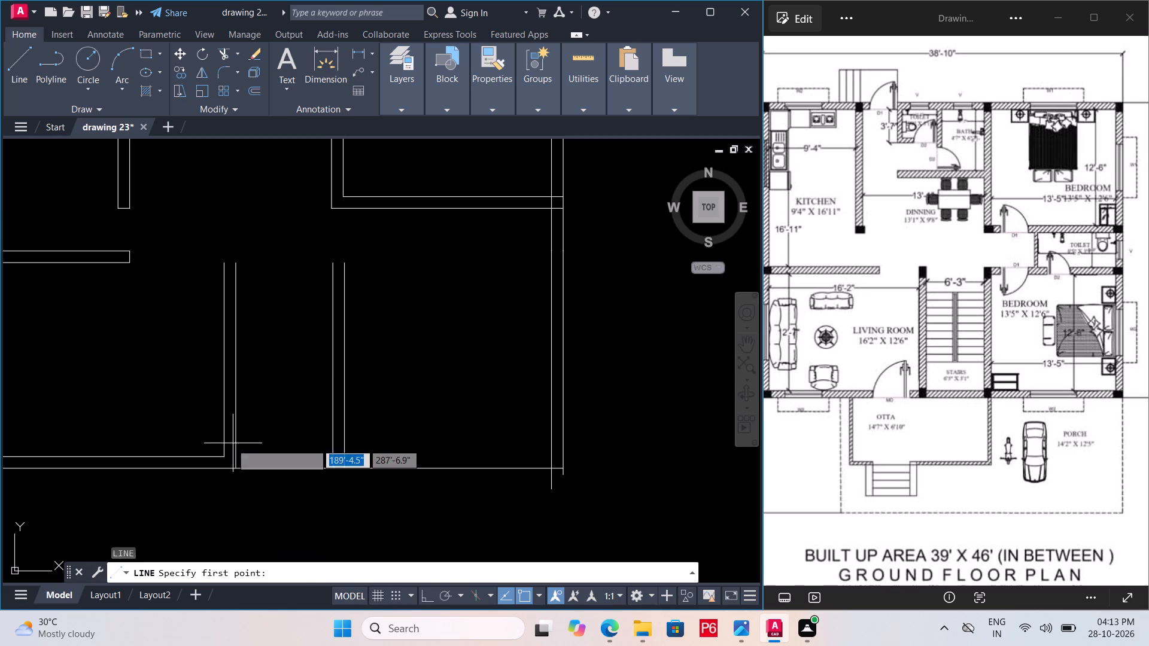
click(223, 453)
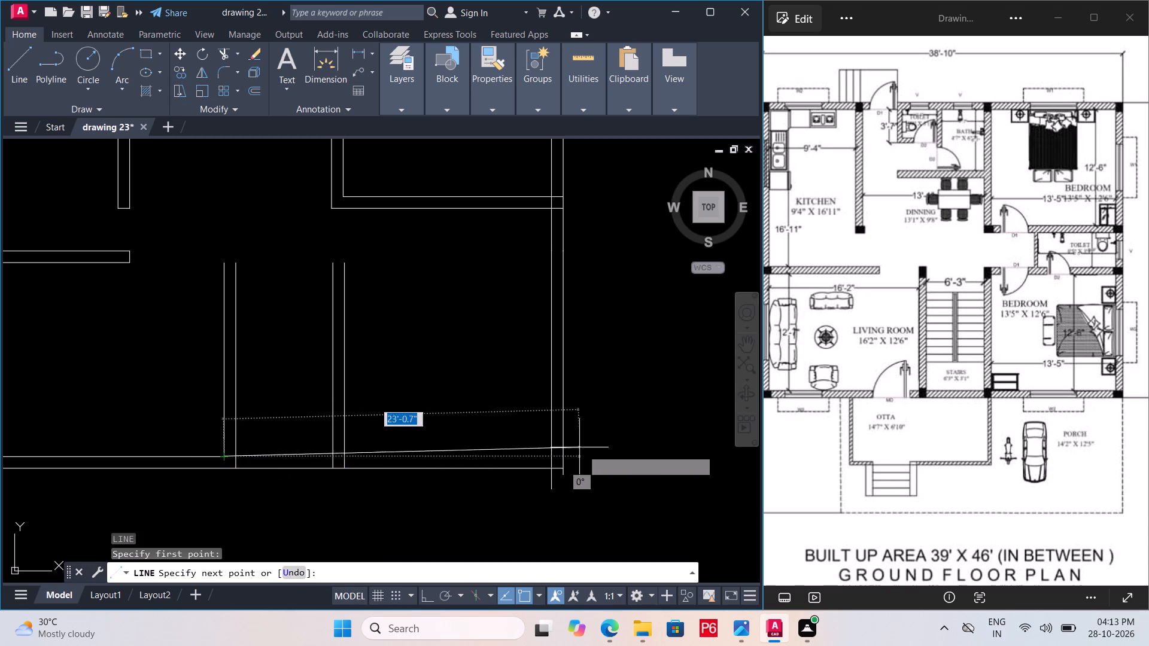
click(557, 458)
scroll(569, 495, up, 2)
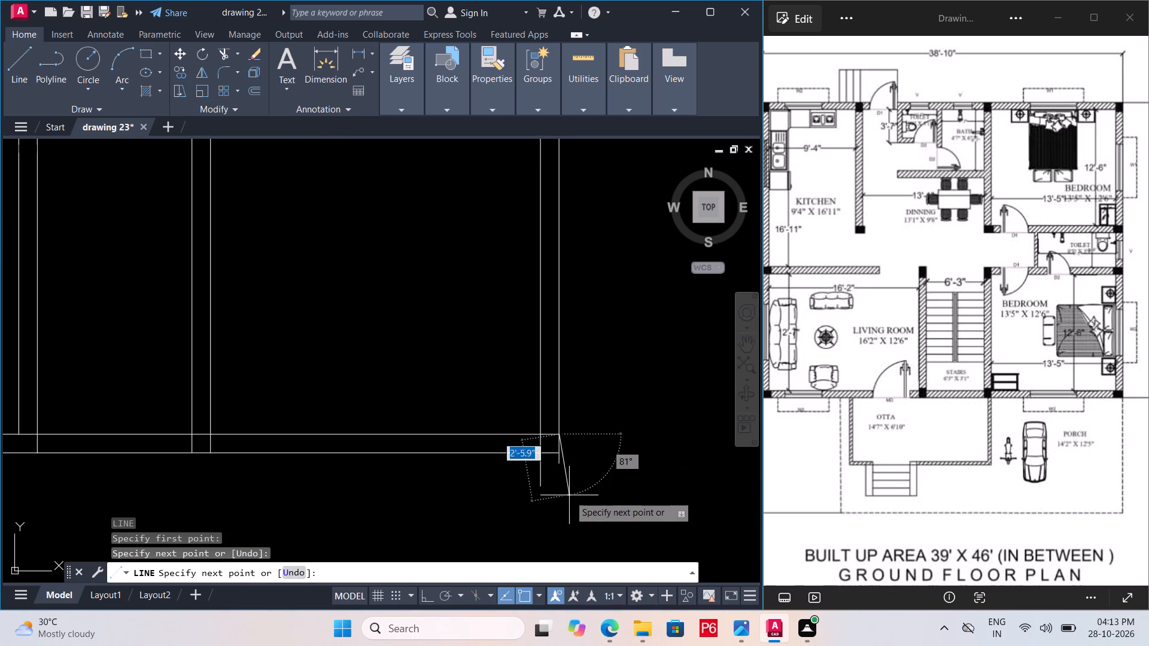
key(Escape)
Save the drawing with the extended bottom wall lines.
key(ctrl+s)
key(ctrl+s)
key(ctrl+s)
key(ctrl+s)
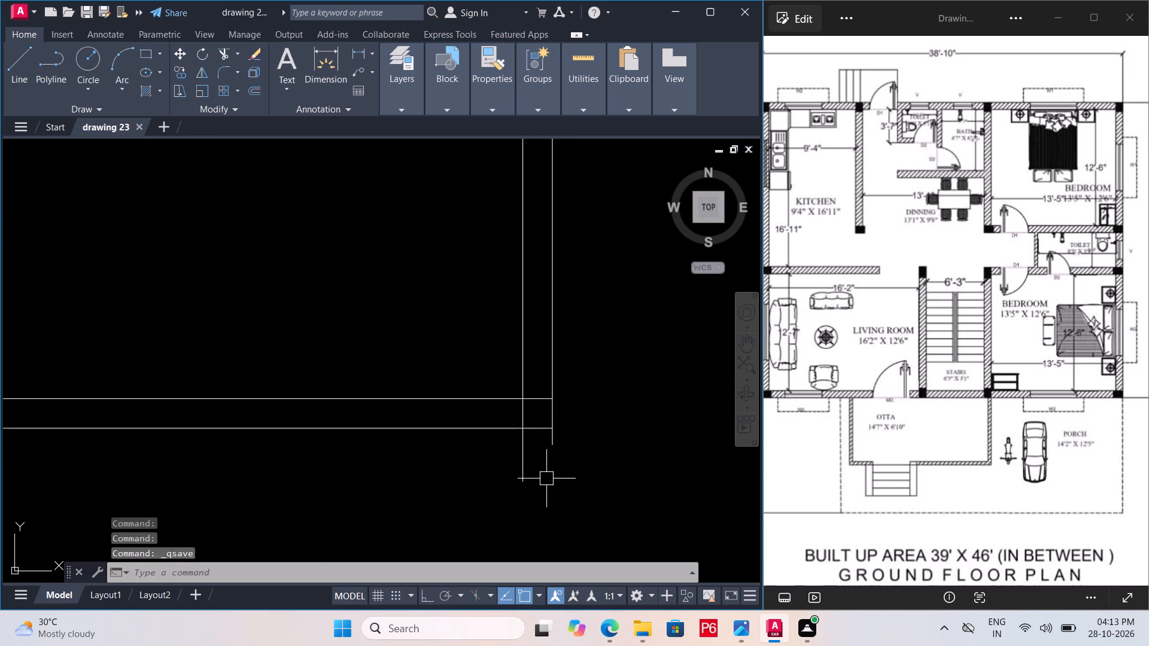
Trim the overhanging ends of both right exterior wall lines below the bottom wall.
text(tr)
key(space)
key(space)
click(521, 470)
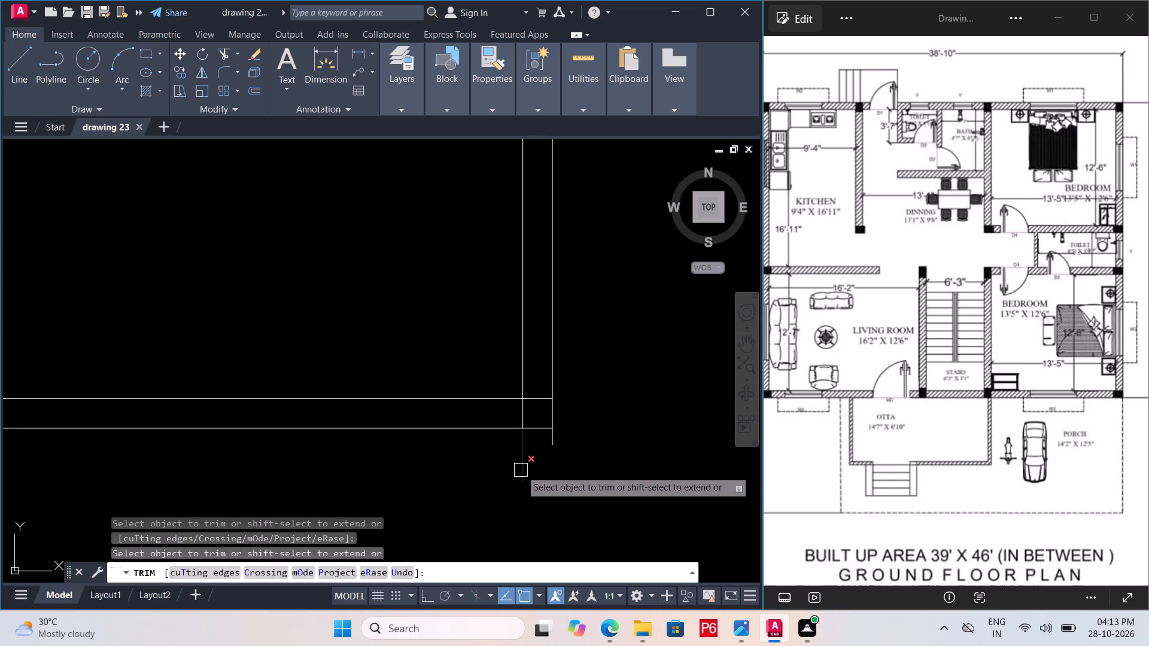
double_click(547, 449)
scroll(528, 464, down, 2)
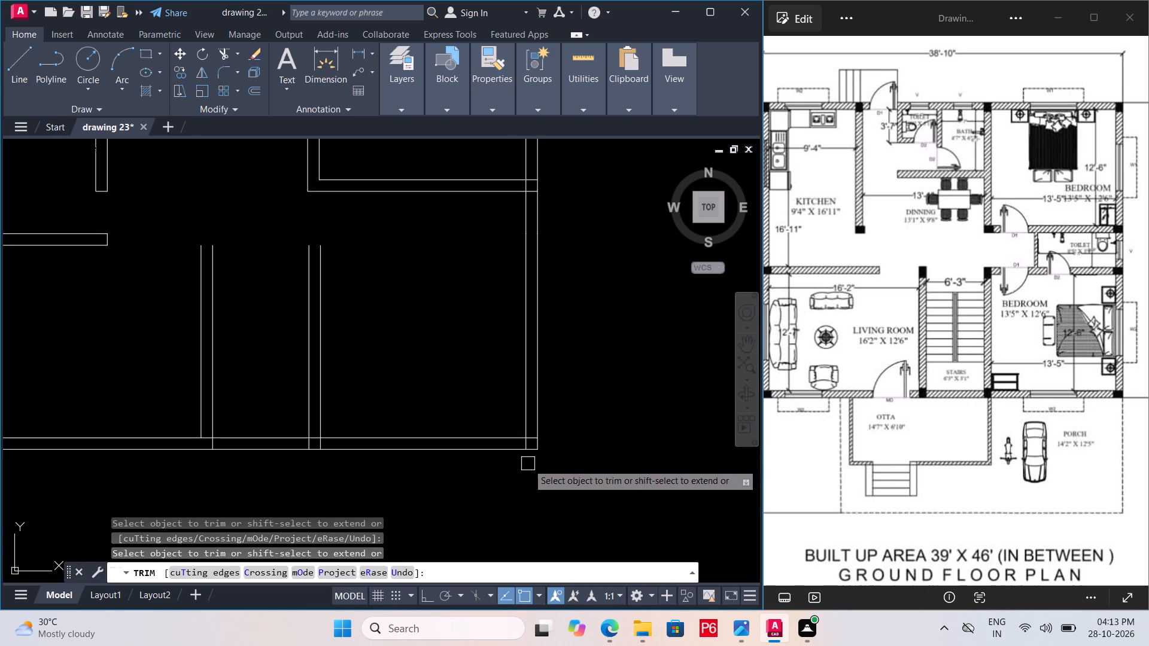
key(space)
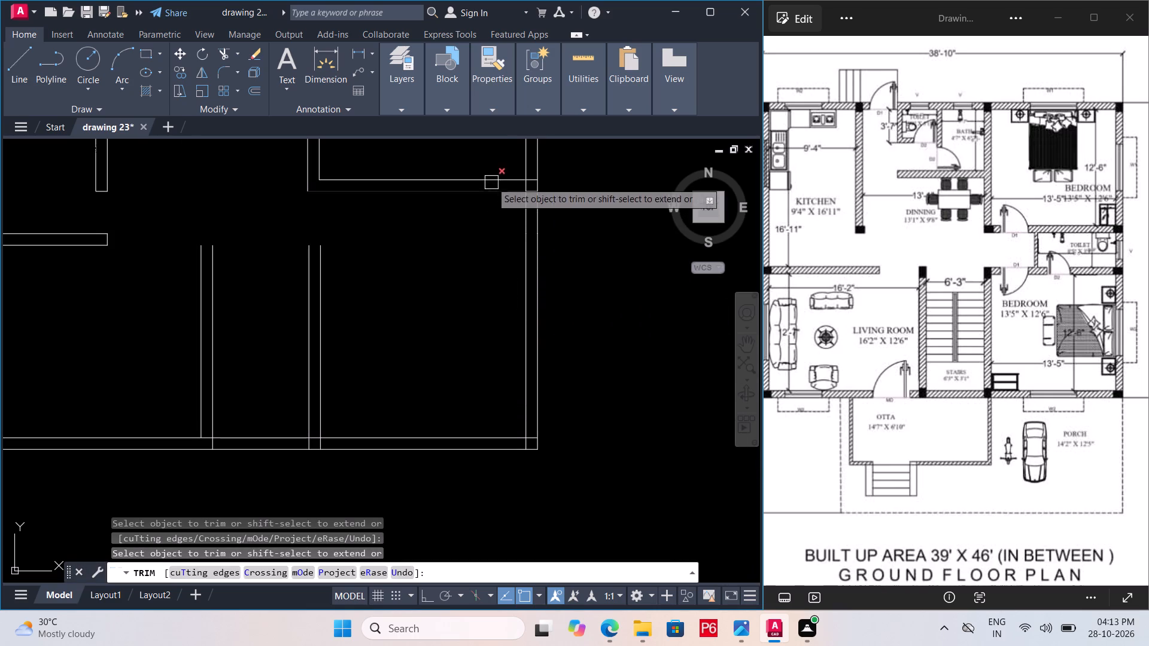
Trim the overlapping line segments where the upper bedroom's bottom wall meets the right exterior wall.
scroll(540, 170, up, 2)
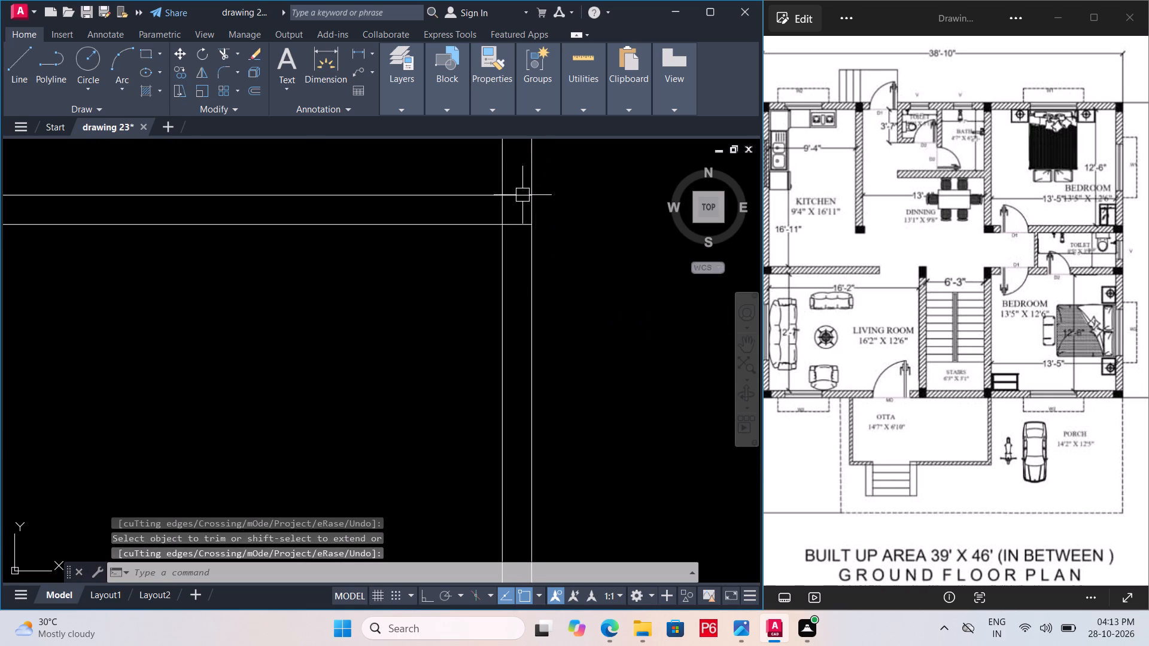
text(tr)
key(space)
key(space)
click(522, 195)
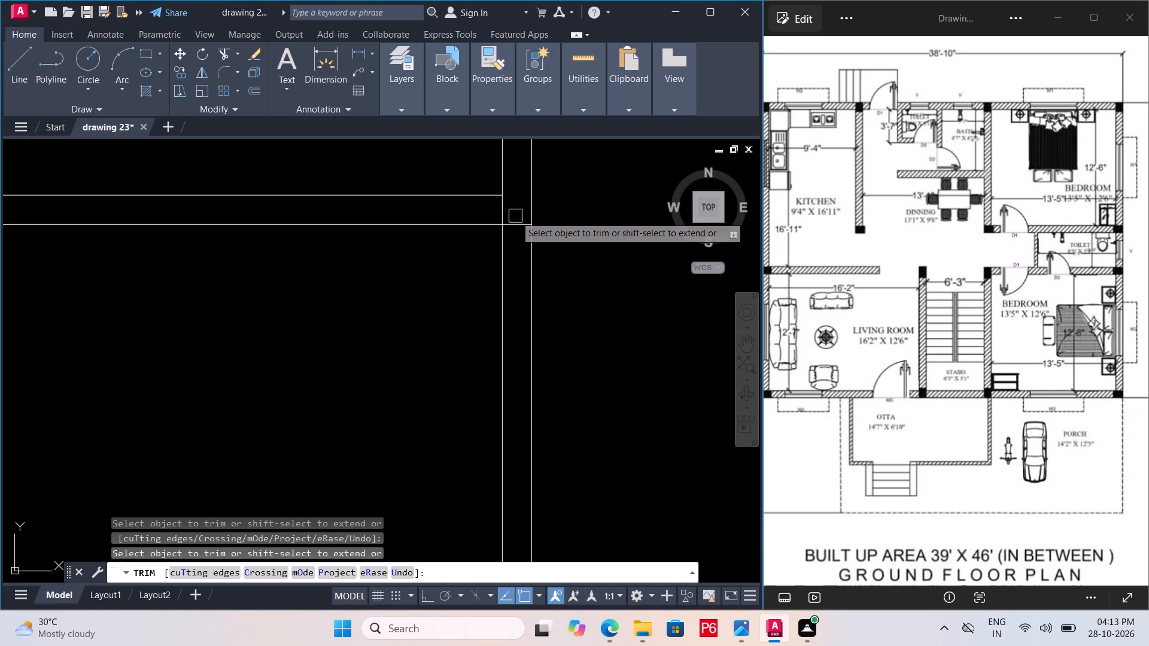
click(515, 218)
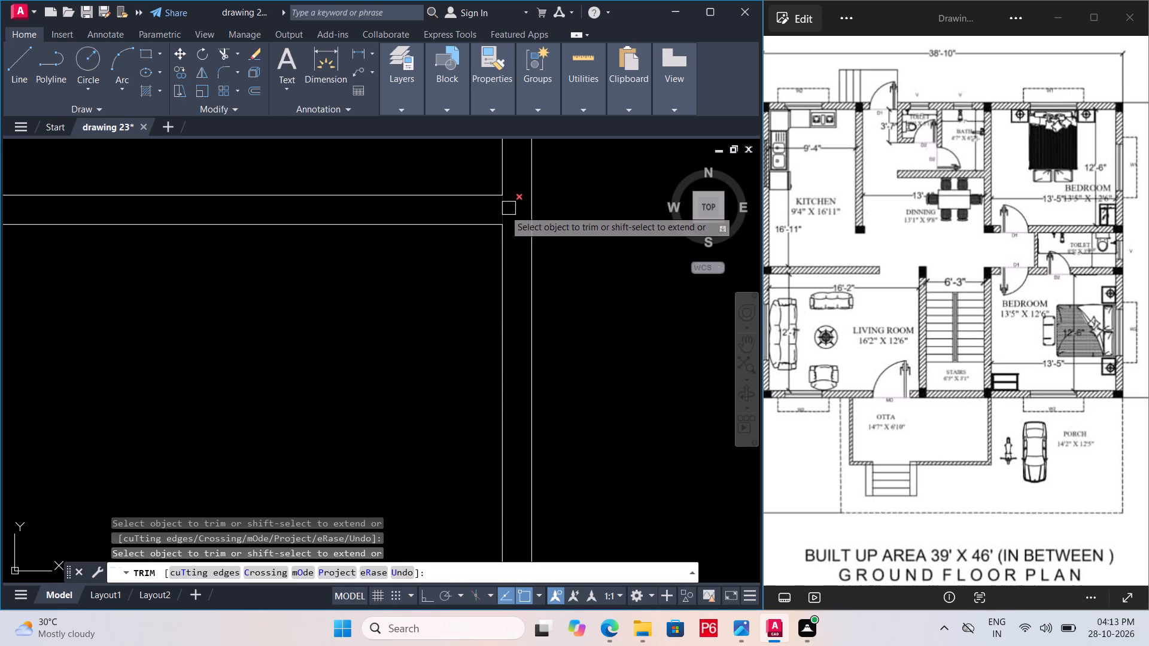
click(504, 210)
scroll(526, 235, down, 2)
Save the drawing with the cleaned-up wall junctions.
key(ctrl+s)
key(ctrl+s)
key(ctrl+s)
key(ctrl+s)
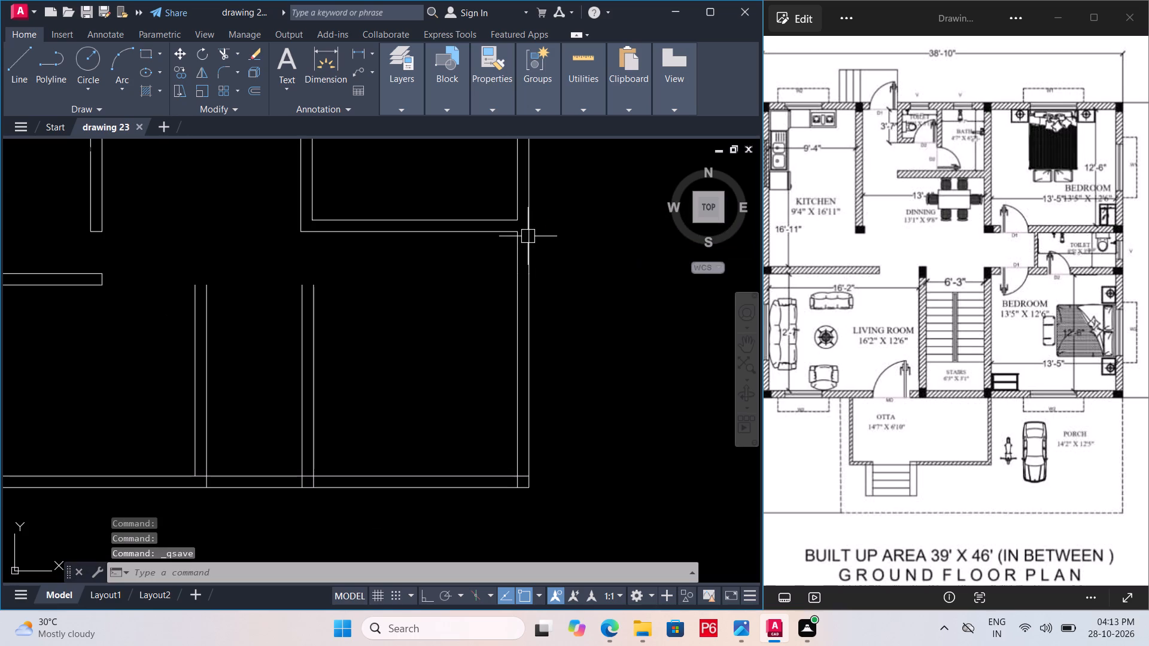
key(ctrl+s)
key(ctrl+s)
key(ctrl+s)
key(ctrl+s)
key(ctrl+s)
scroll(530, 237, down, 1)
key(space)
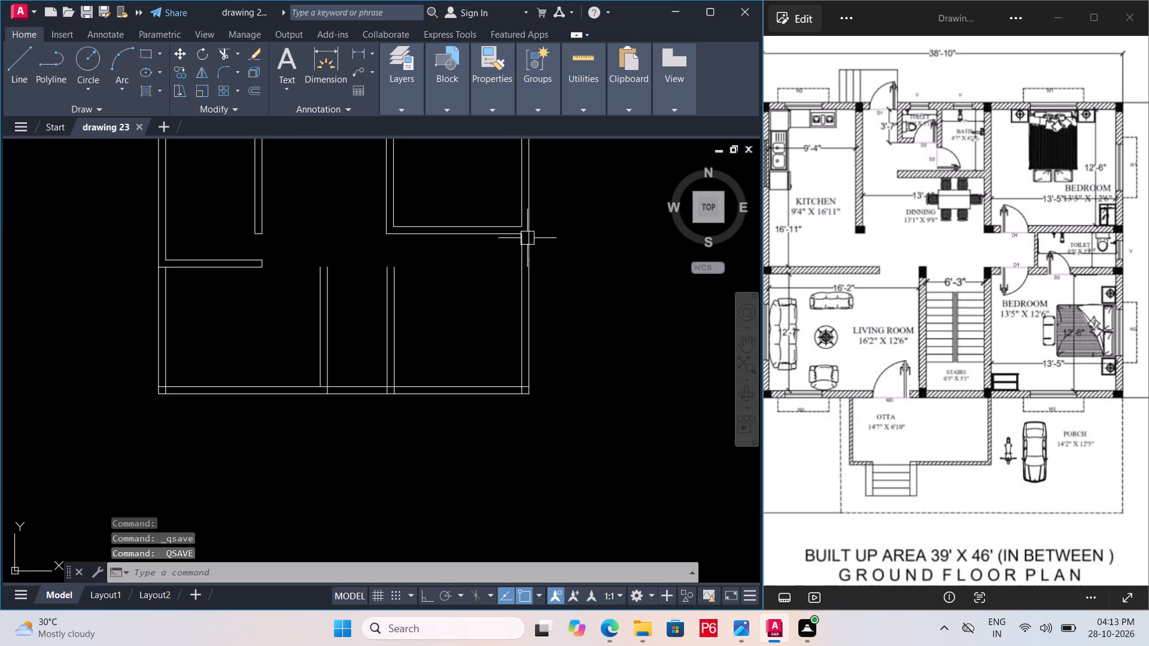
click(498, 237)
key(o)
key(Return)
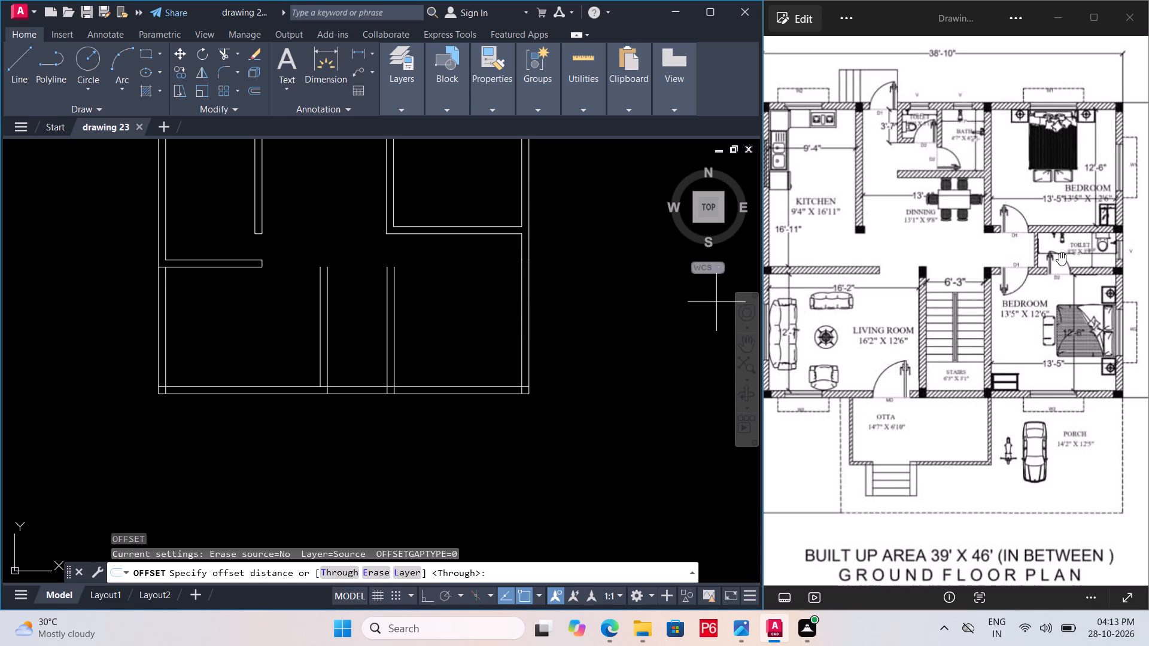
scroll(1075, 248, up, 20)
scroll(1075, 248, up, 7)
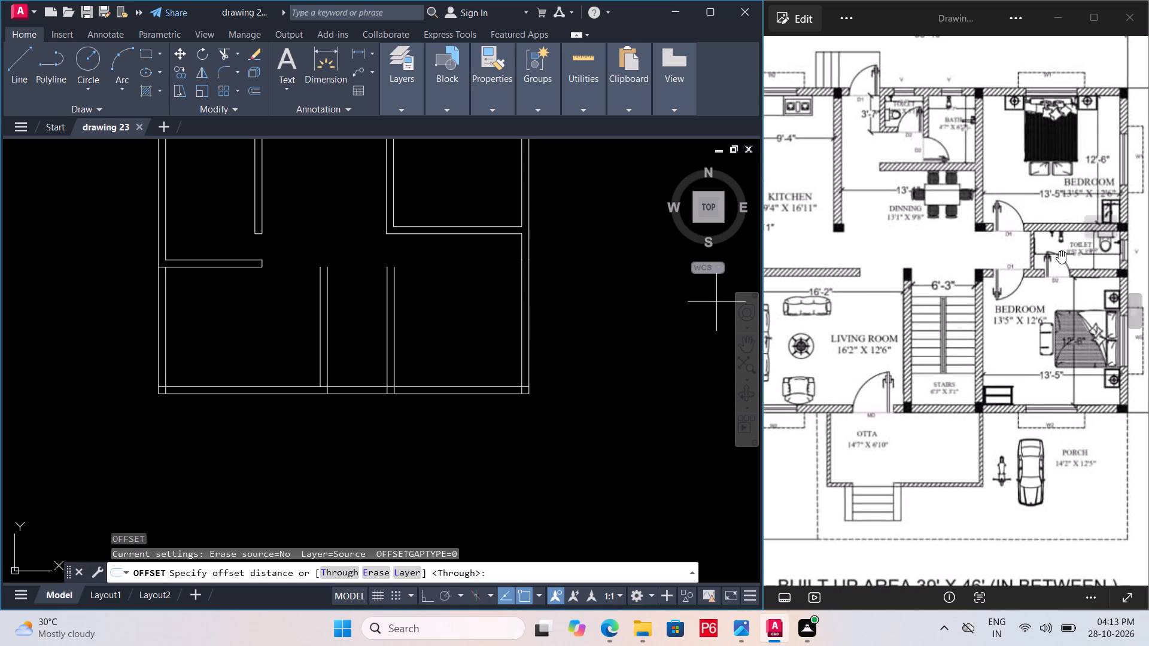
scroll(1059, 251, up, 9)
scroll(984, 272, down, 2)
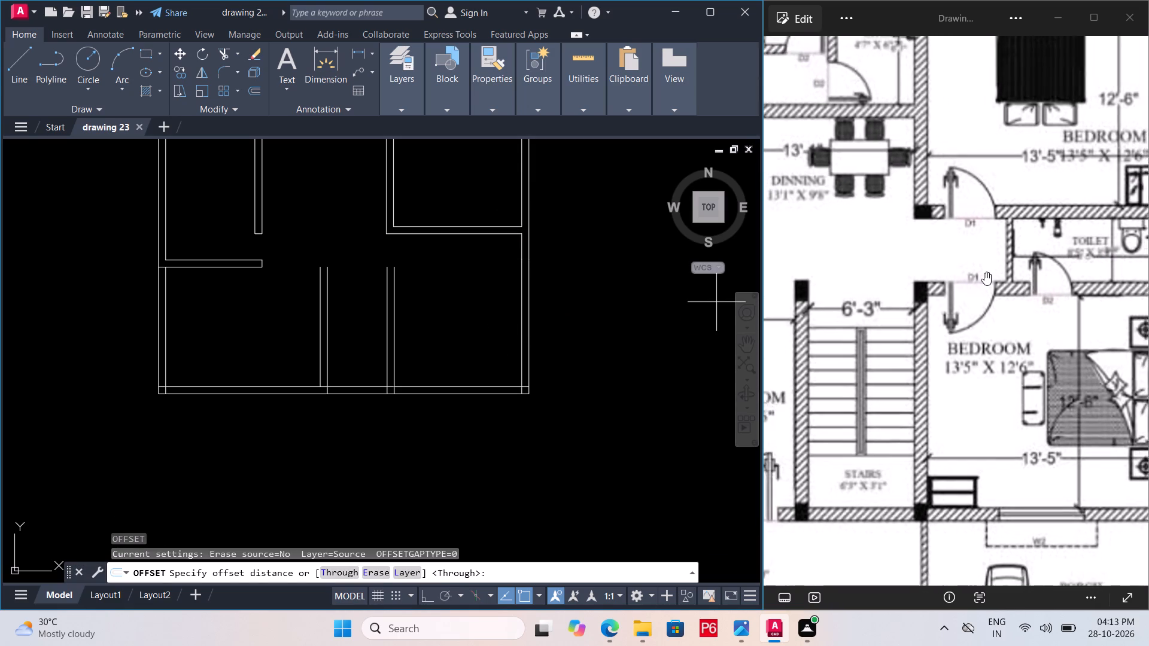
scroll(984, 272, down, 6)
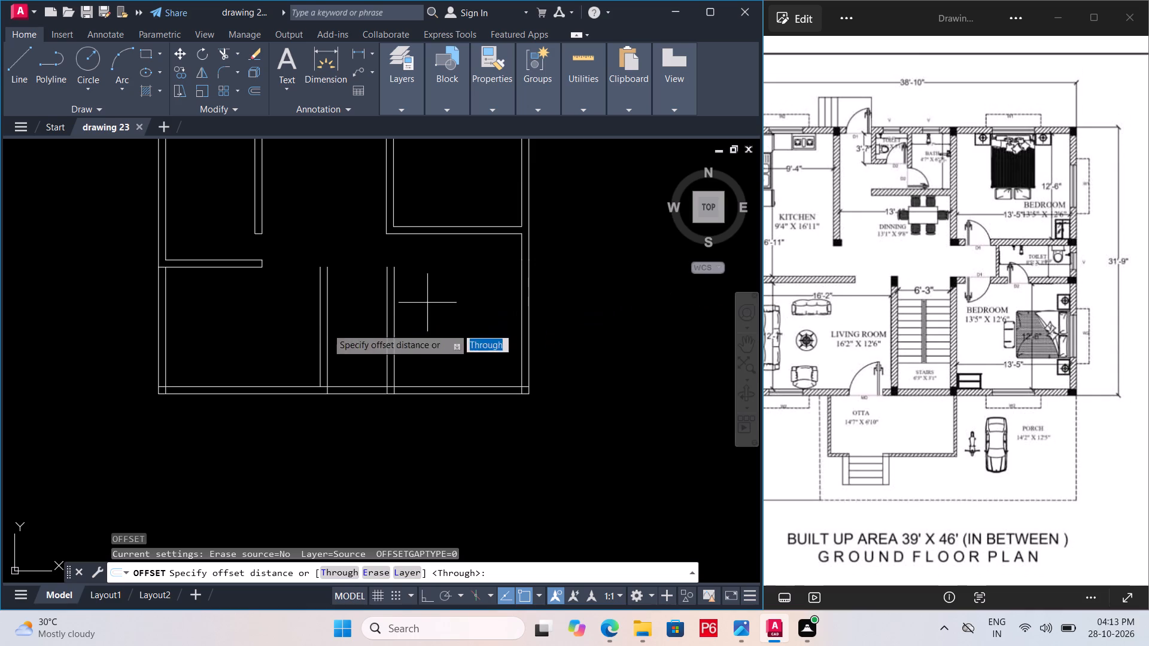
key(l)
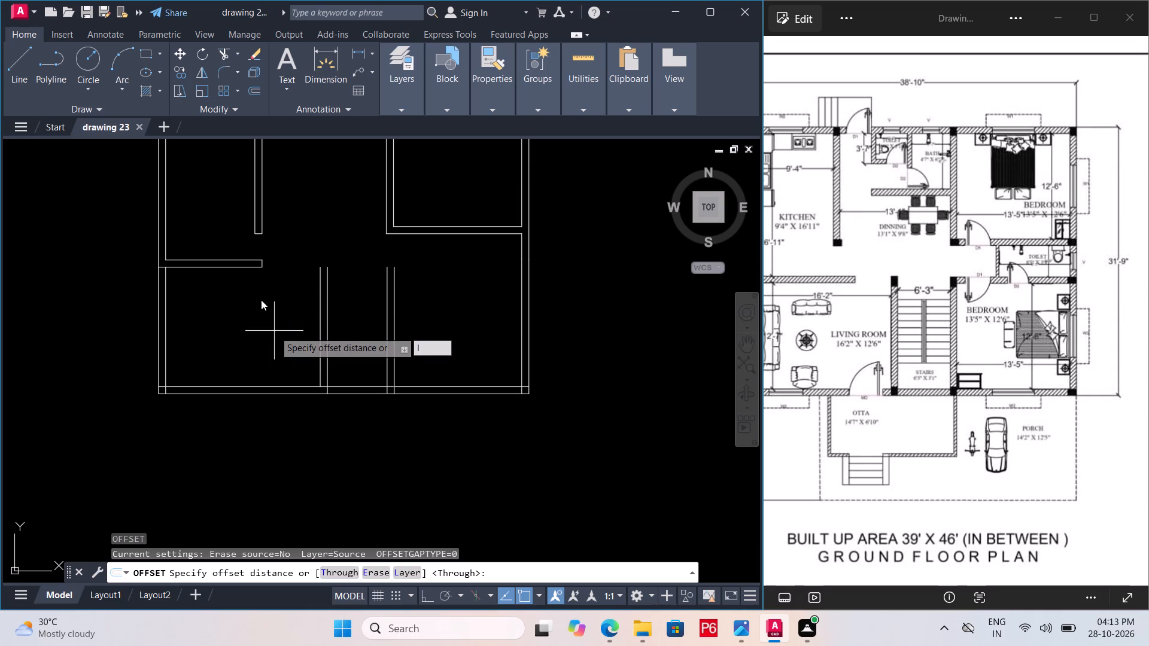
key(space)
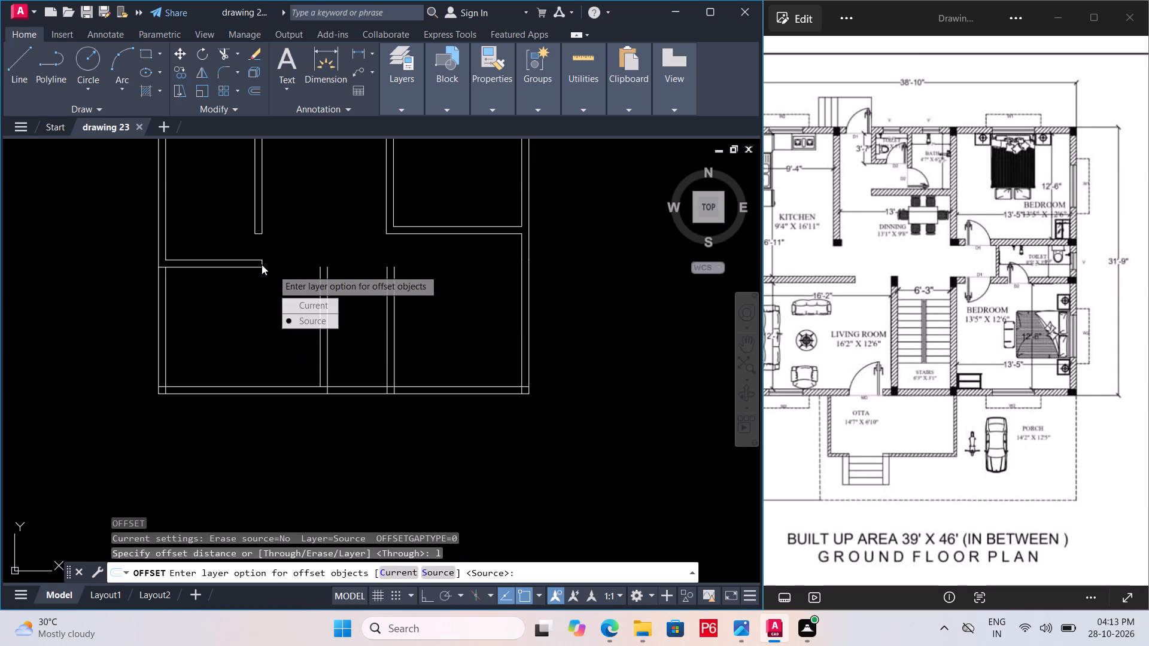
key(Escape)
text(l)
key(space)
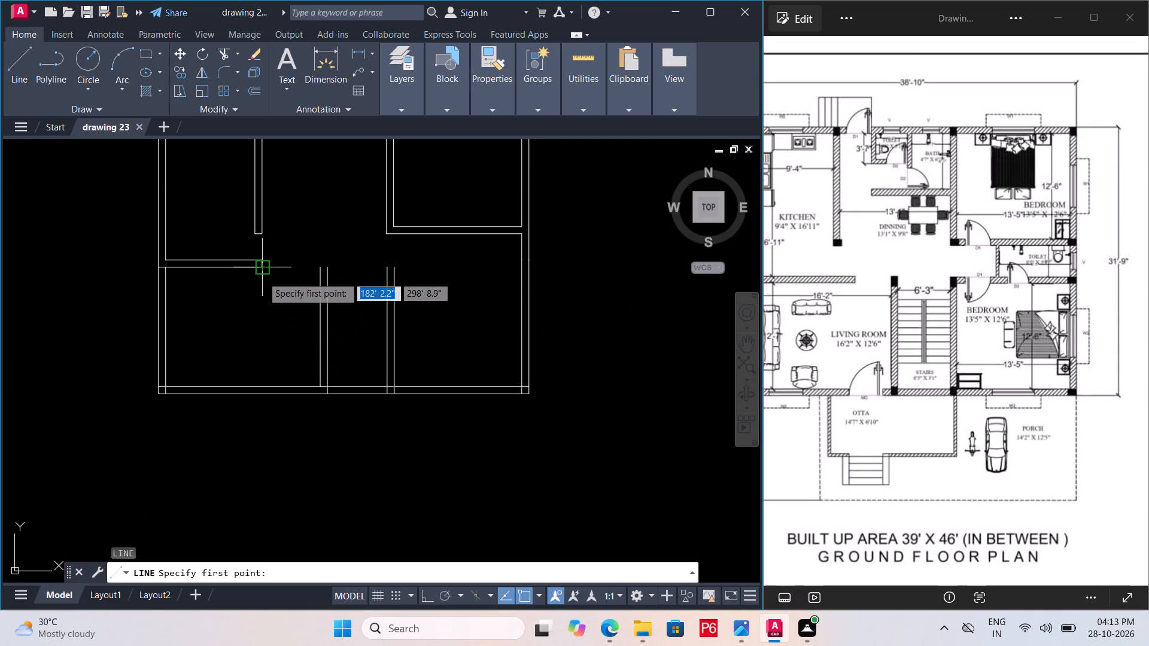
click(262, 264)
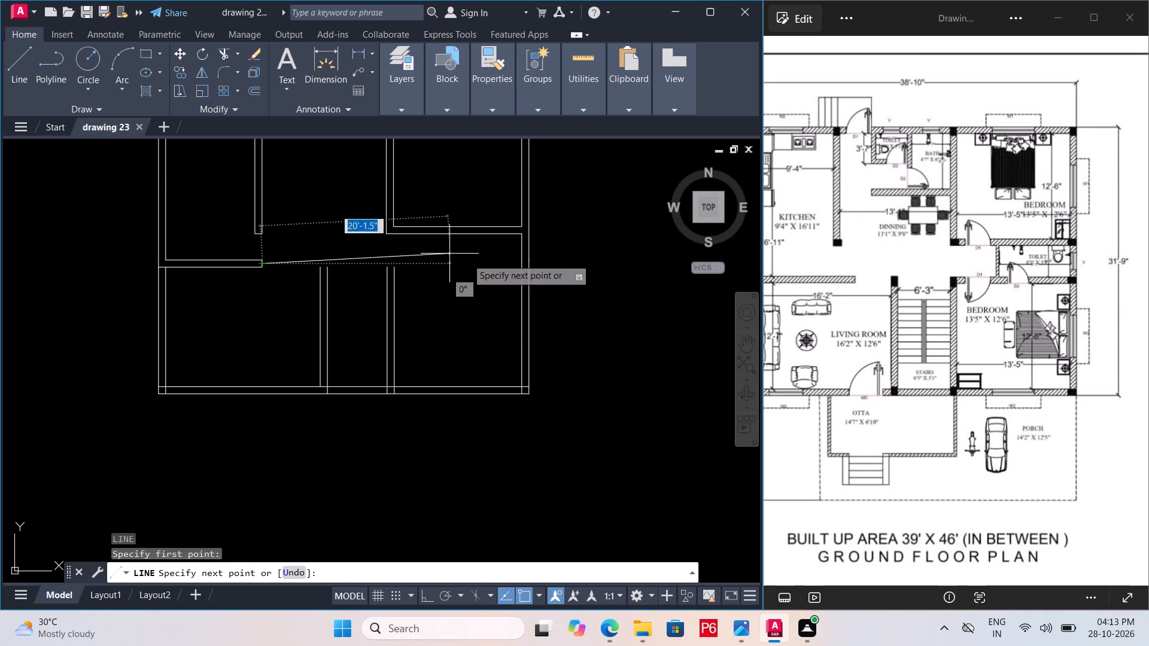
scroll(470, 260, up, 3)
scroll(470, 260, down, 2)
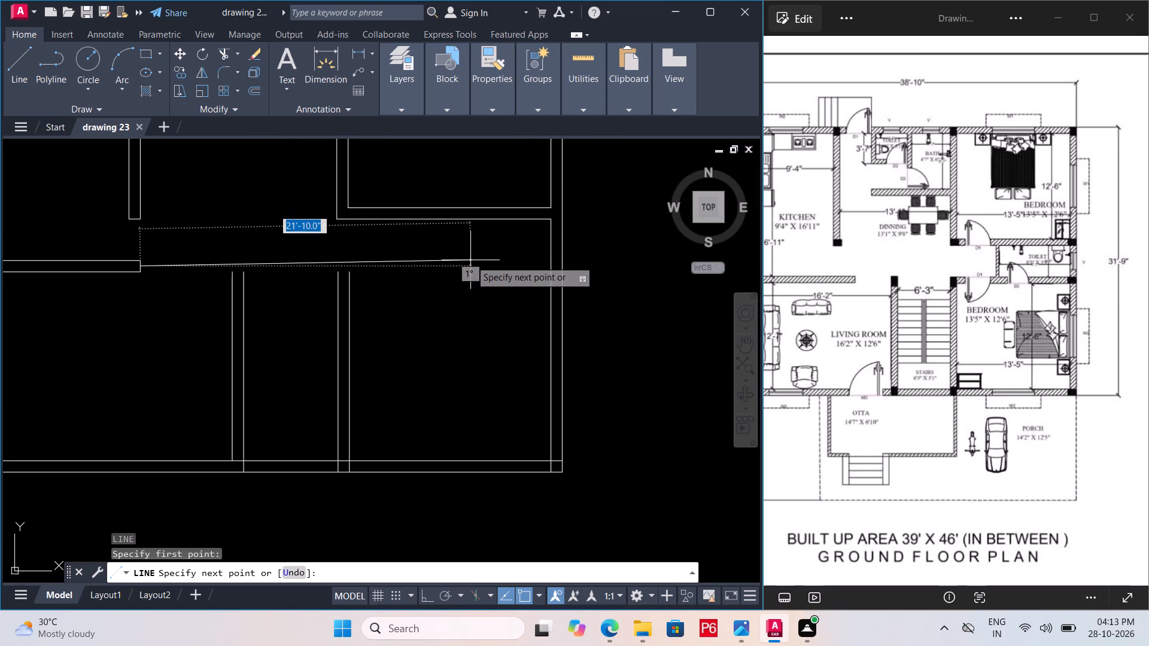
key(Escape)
Draw a horizontal line from the lower end corner of the living room's top wall to the right exterior wall's inner line.
key(l)
key(space)
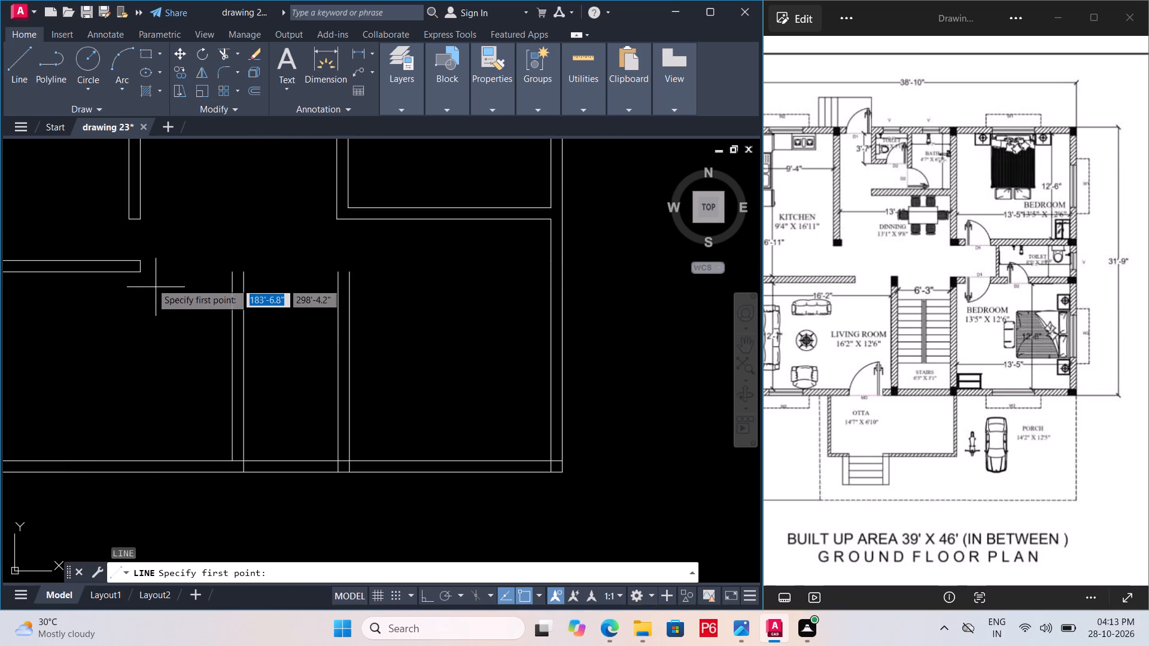
click(142, 273)
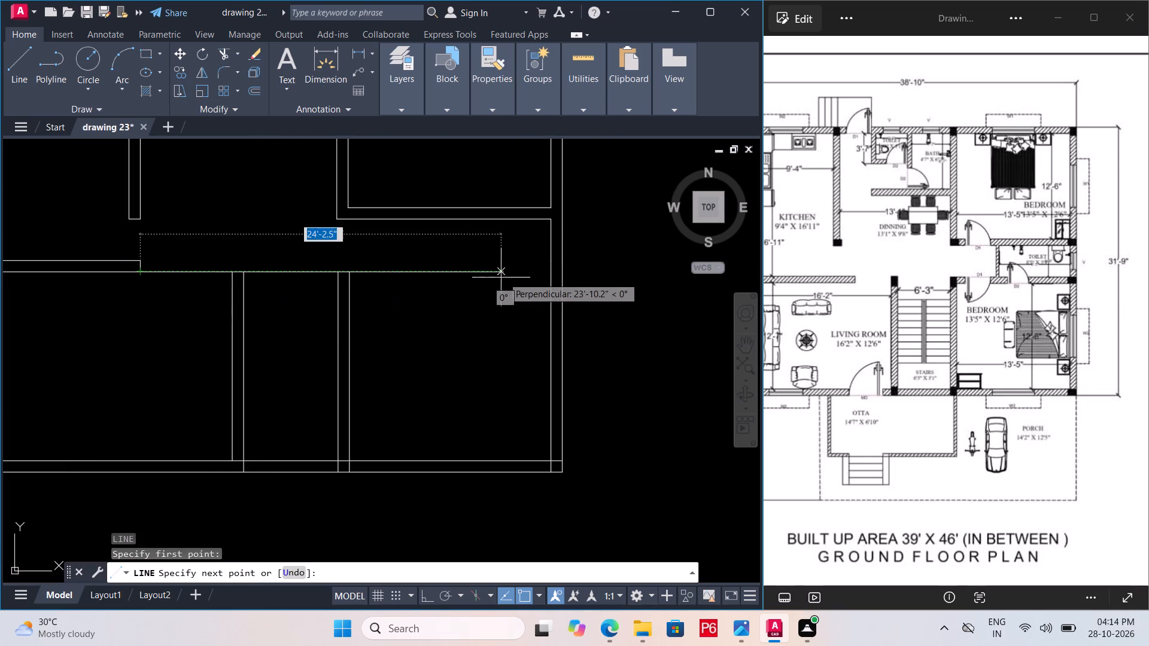
click(547, 271)
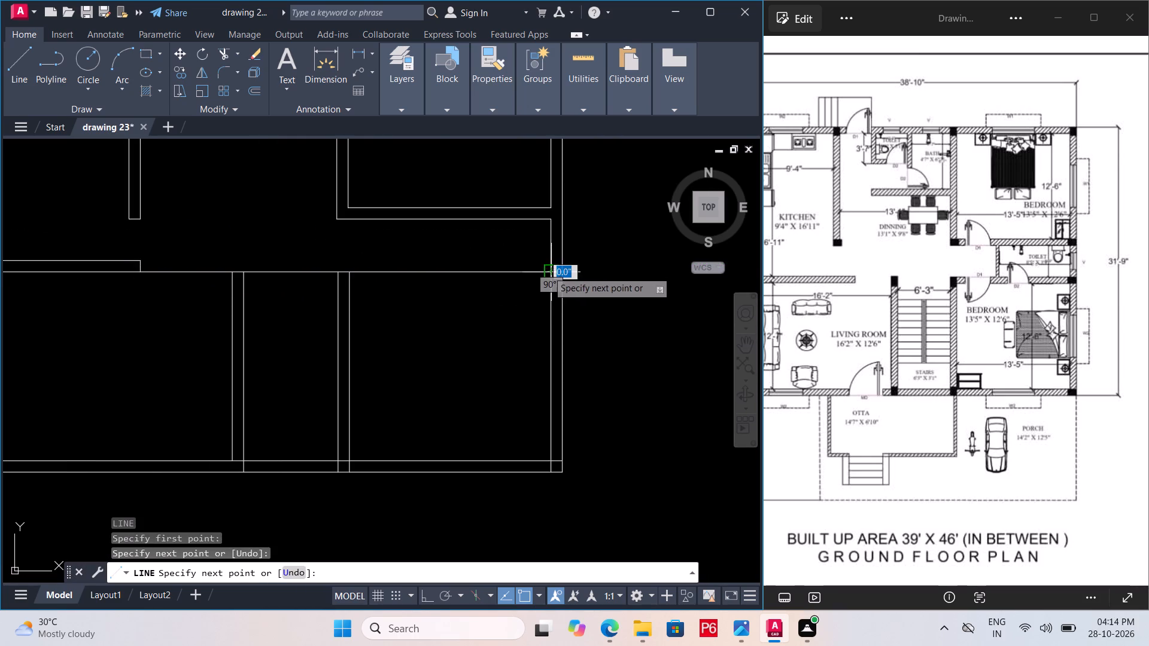
key(Escape)
Save the drawing with the new horizontal wall line.
key(ctrl+s)
key(ctrl+s)
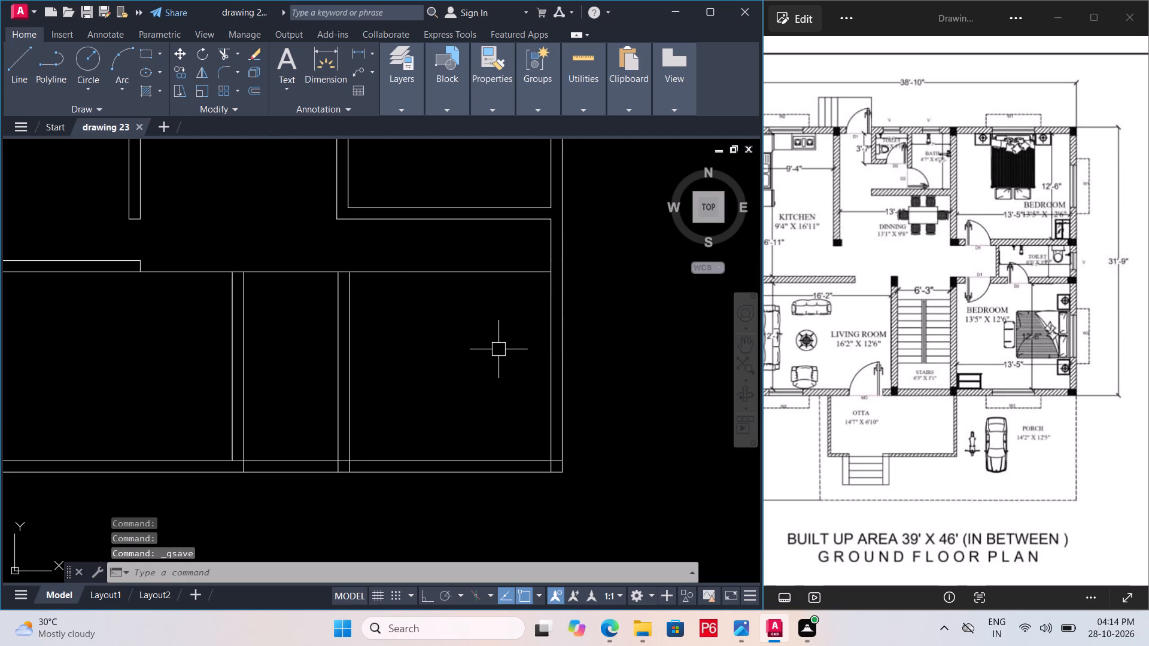
key(ctrl+s)
Trim the new horizontal line across the stairs opening and between the living room's top wall and the stairs' left wall.
text(tr)
key(space)
key(space)
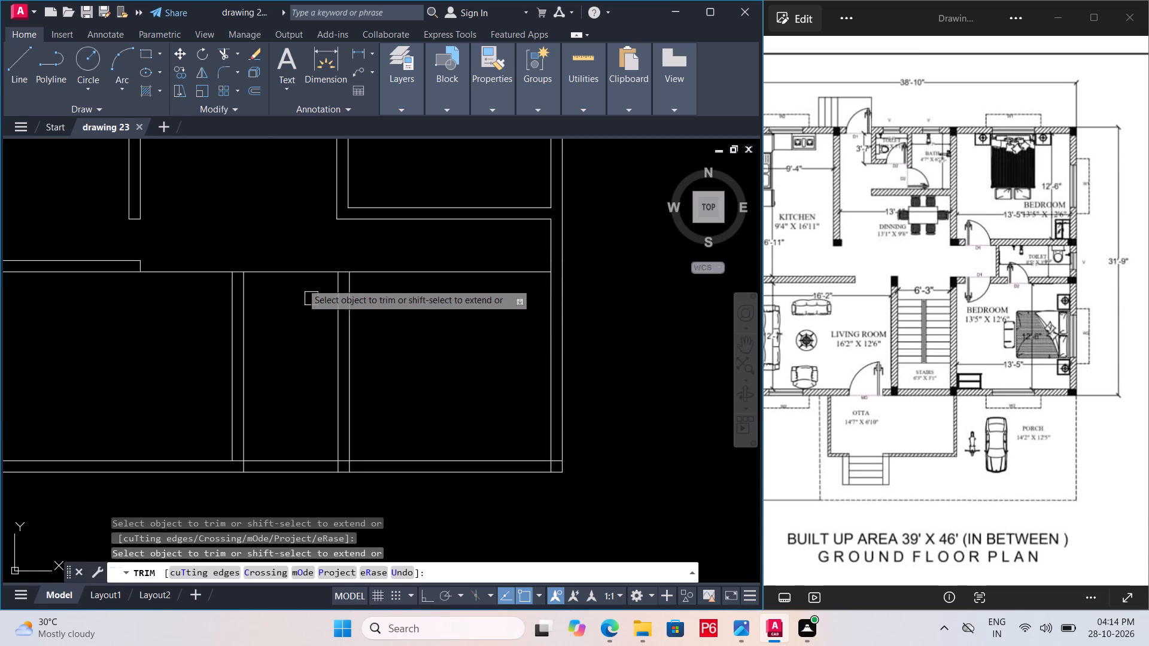
click(302, 268)
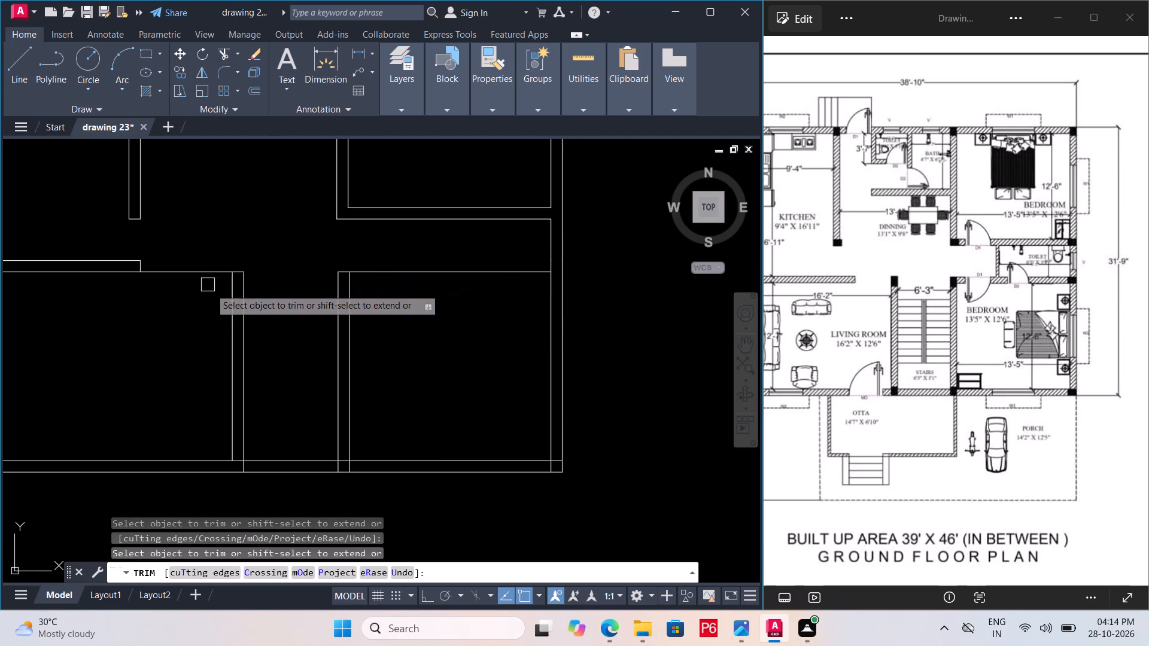
click(214, 272)
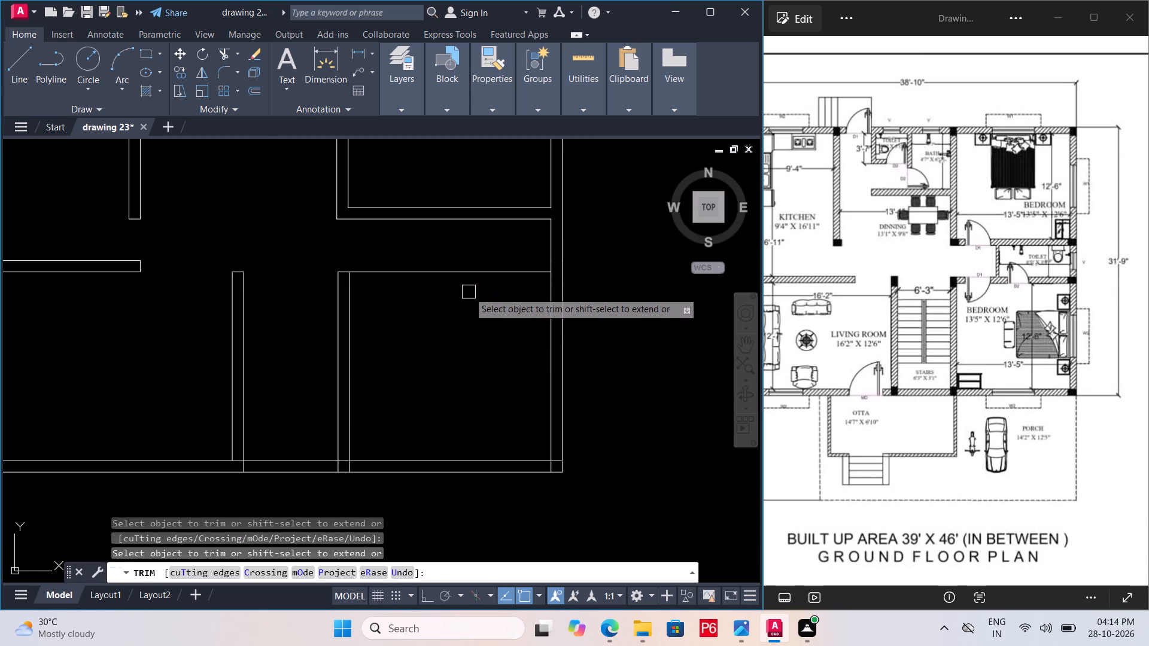
key(space)
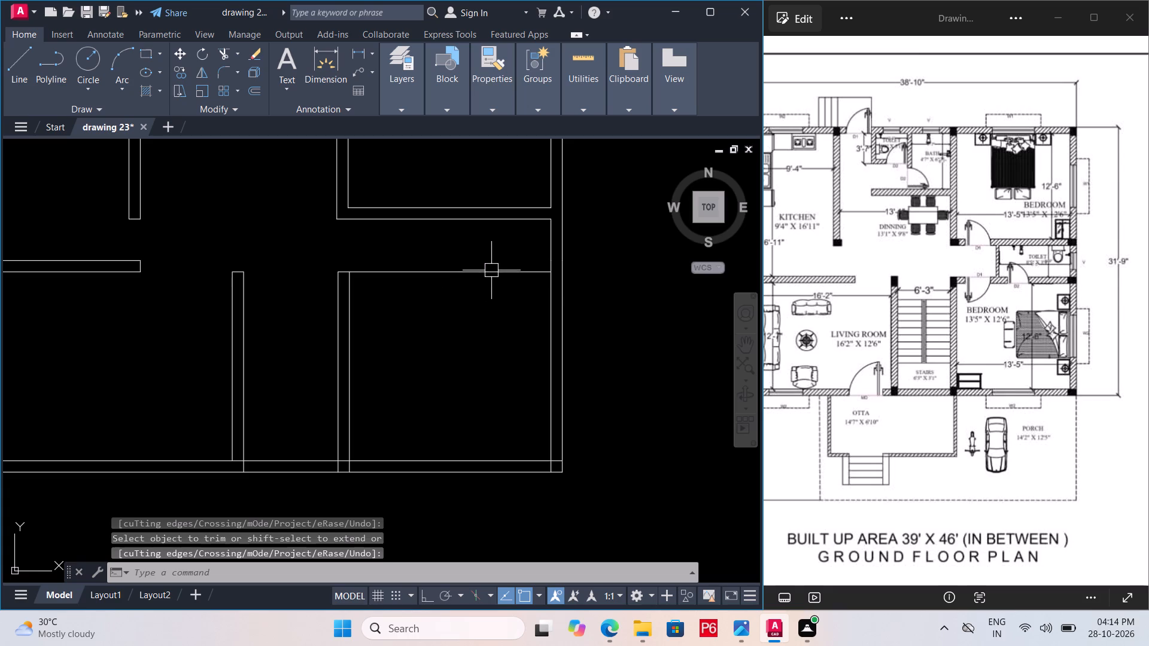
Offset the lower bedroom's top wall line 9" upward to give the wall its thickness.
click(491, 270)
key(o)
key(Return)
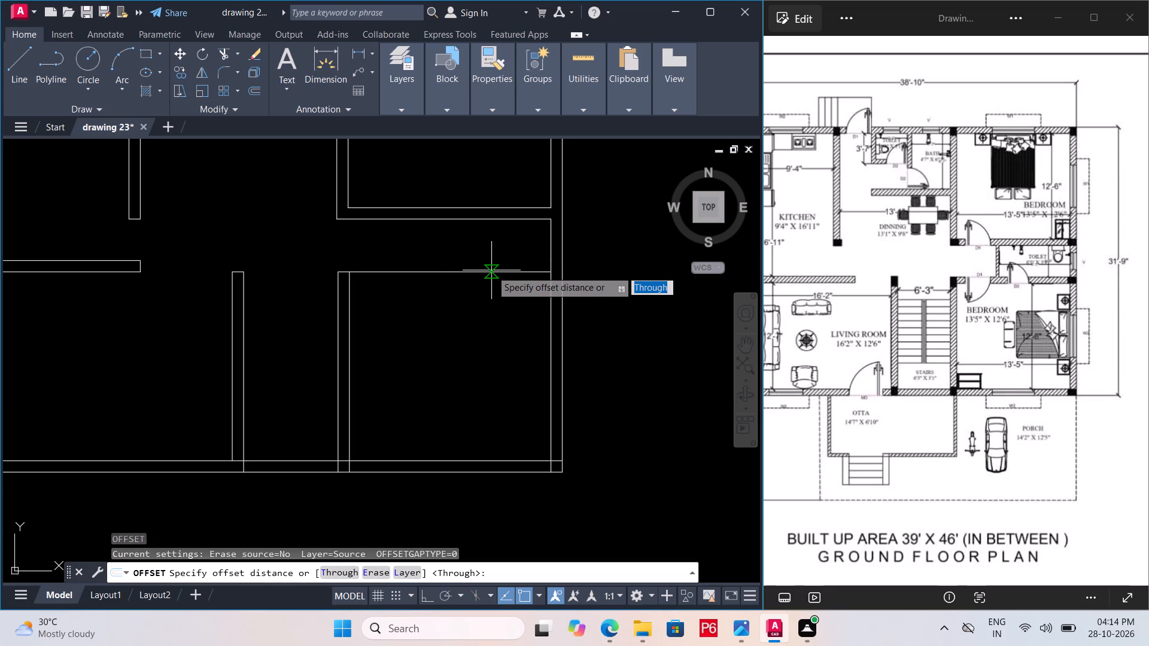
key(9)
key(shift+quotedbl)
key(Return)
click(494, 260)
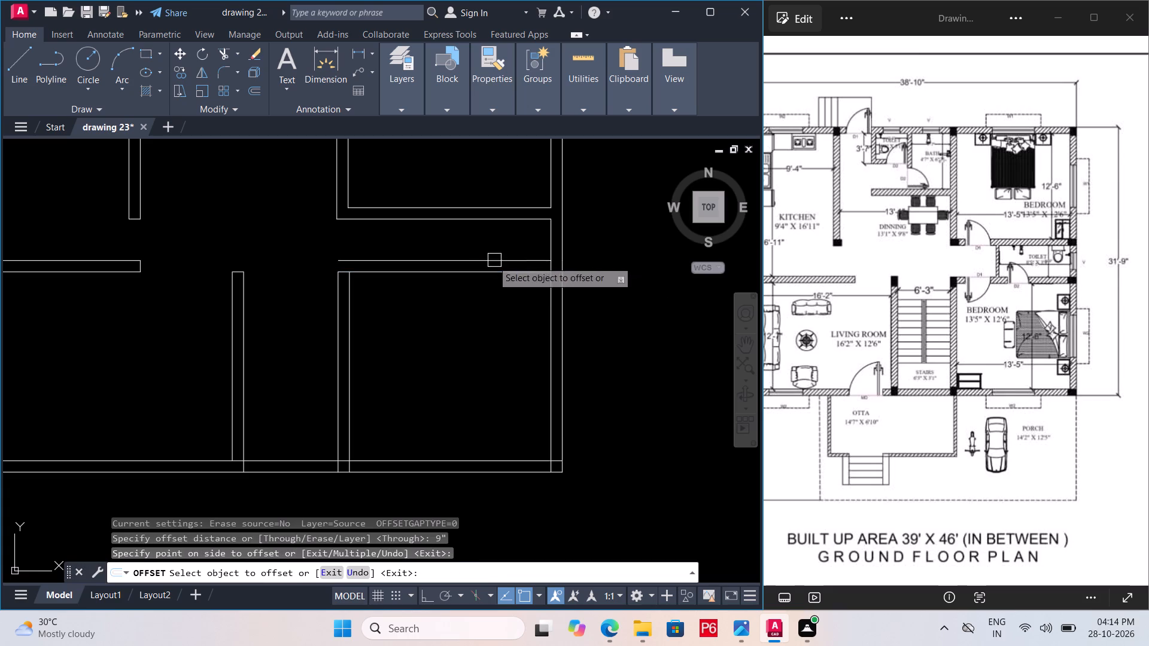
Save the drawing with the offset wall line.
key(ctrl+s)
key(ctrl+s)
key(ctrl+s)
key(ctrl+s)
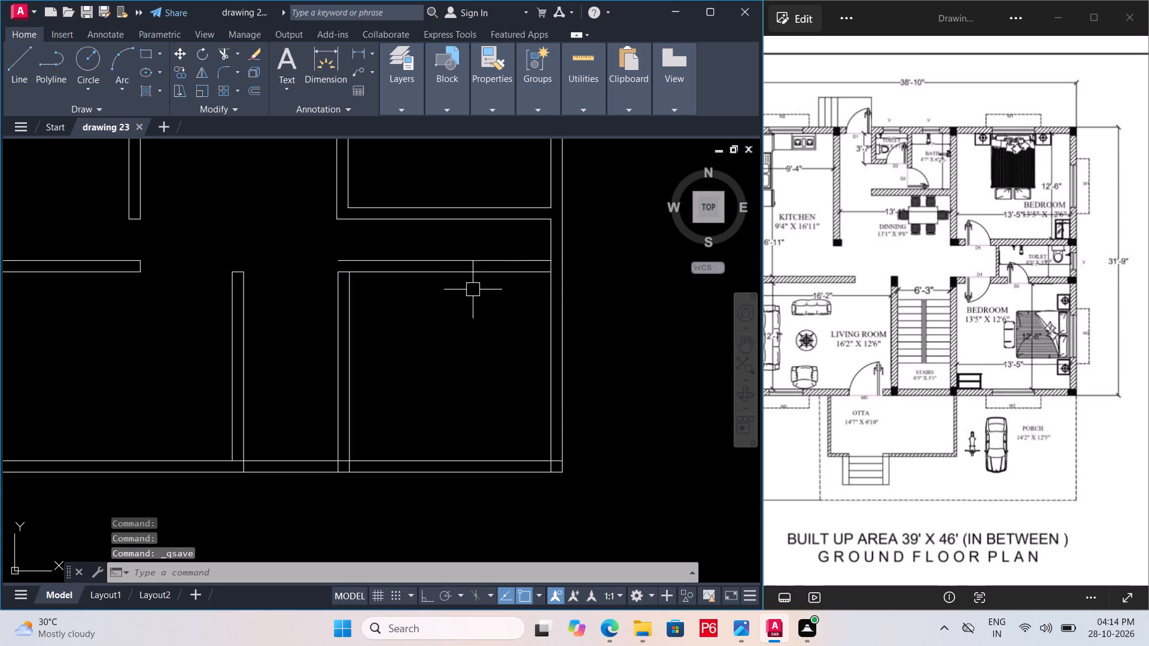
Fillet the new upper wall line with the stairs-side line of the lower bedroom's left wall to close their corner.
scroll(355, 258, up, 1)
text(f)
key(space)
click(358, 258)
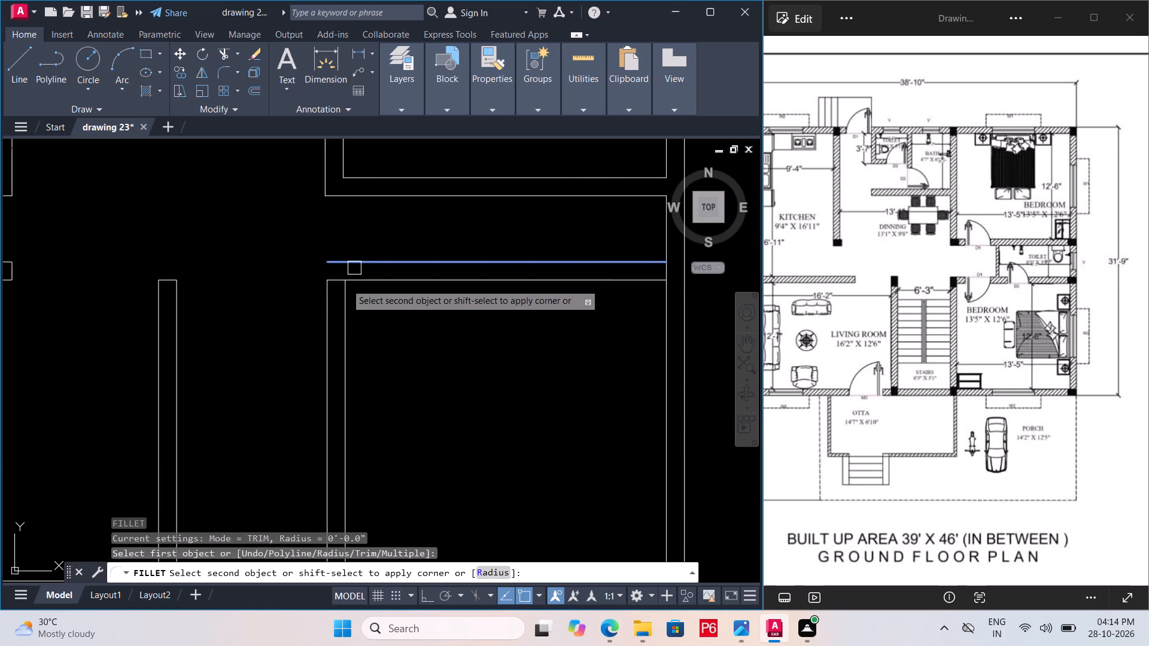
click(329, 303)
Save the drawing with the closed bedroom wall corner.
key(ctrl+s)
key(ctrl+s)
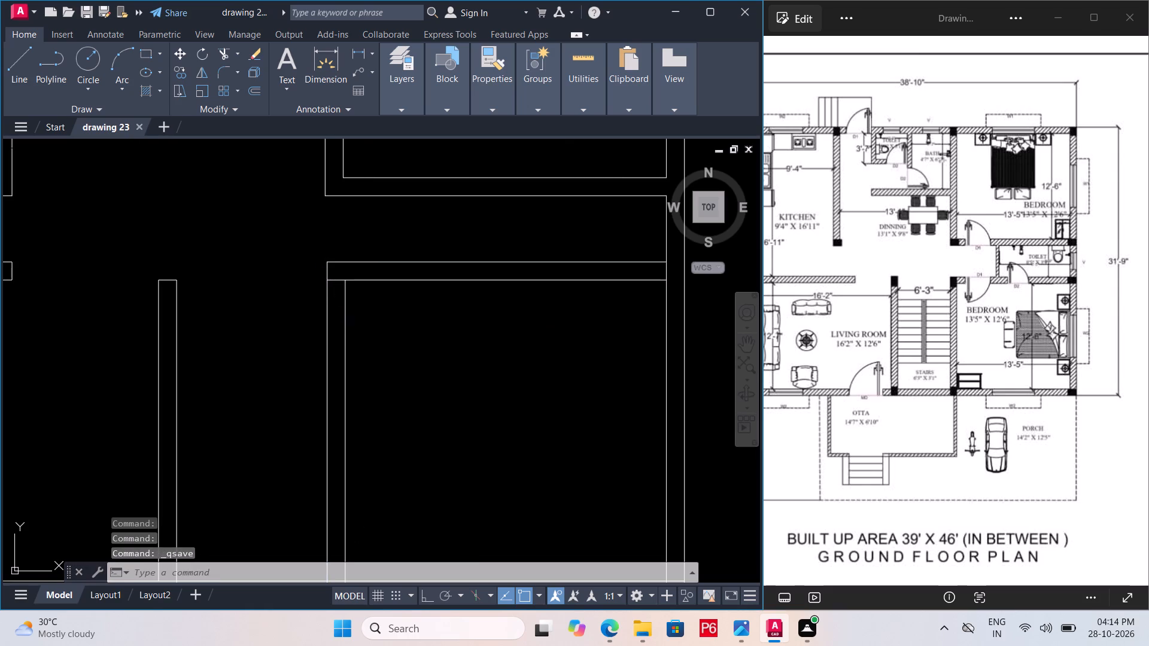
key(ctrl+s)
key(ctrl+s)
key(ctrl+s)
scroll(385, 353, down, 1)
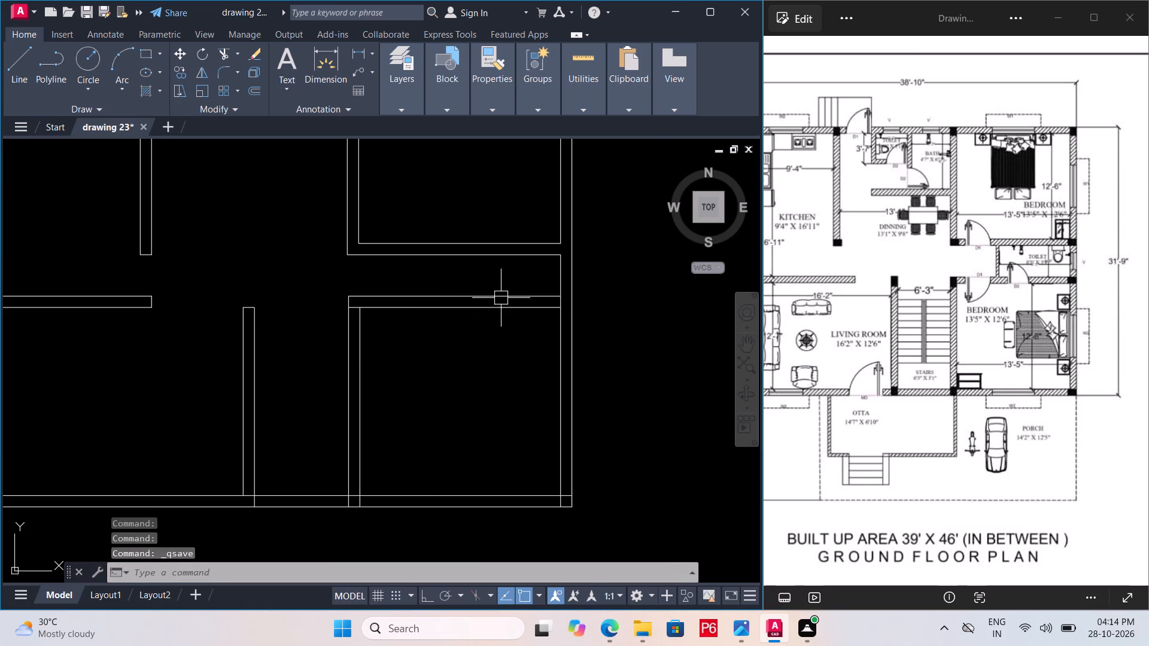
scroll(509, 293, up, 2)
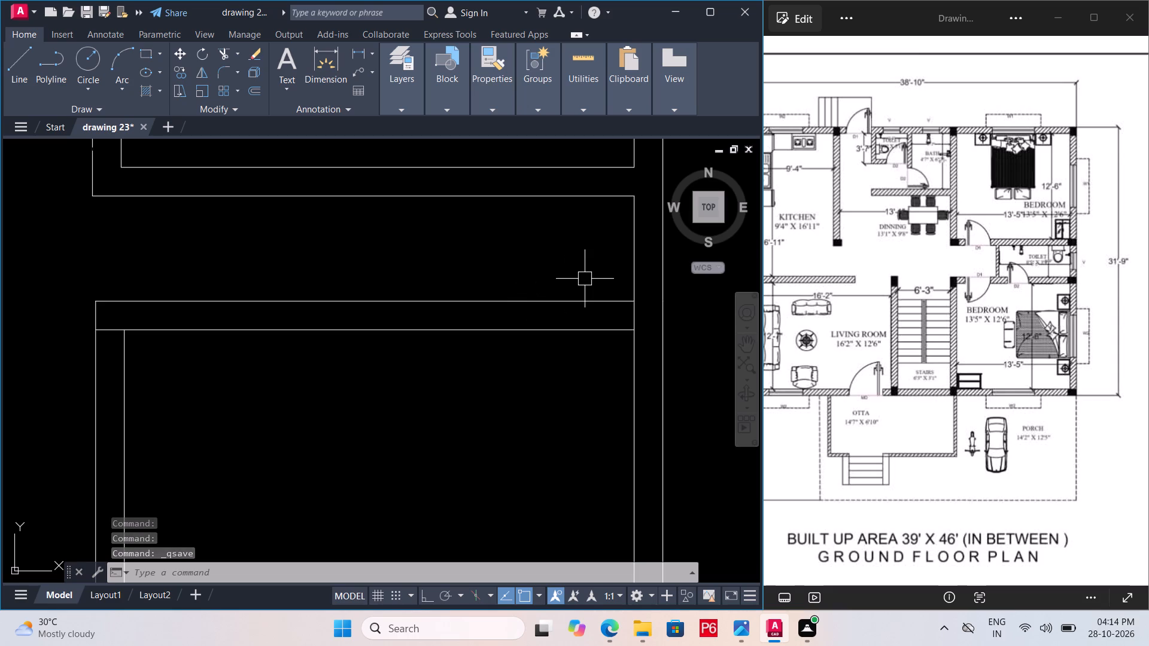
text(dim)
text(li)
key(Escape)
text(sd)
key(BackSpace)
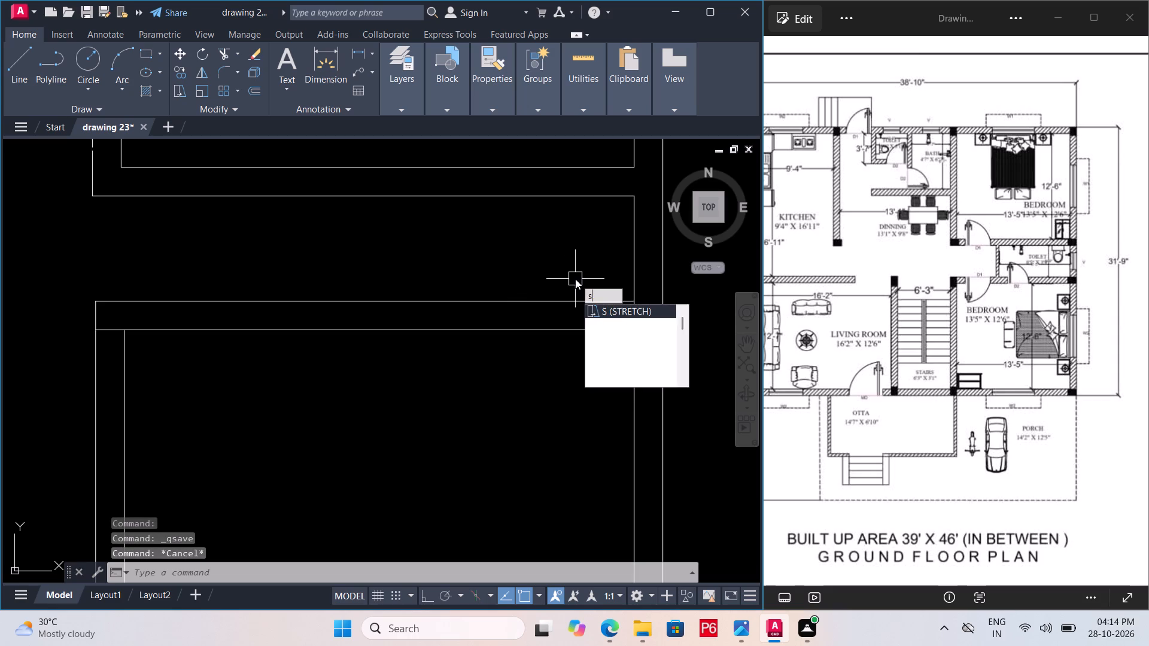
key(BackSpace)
Modify the Standard dimension style's primary units to Engineering format with 0'-0.0" precision.
text(d)
key(space)
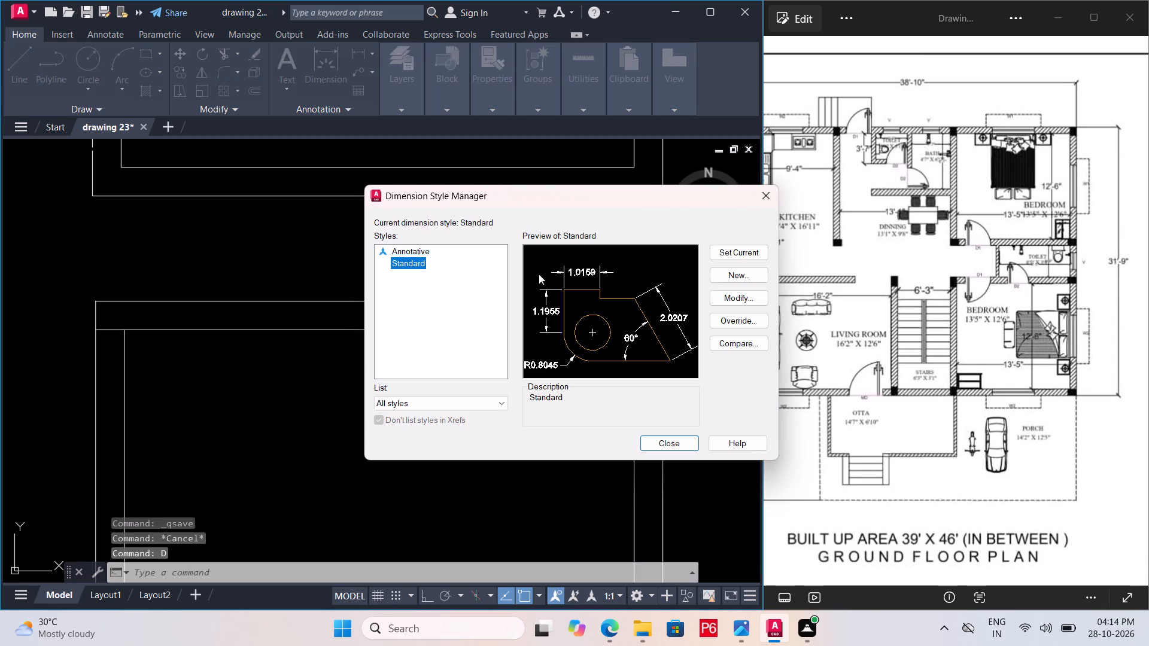
click(722, 298)
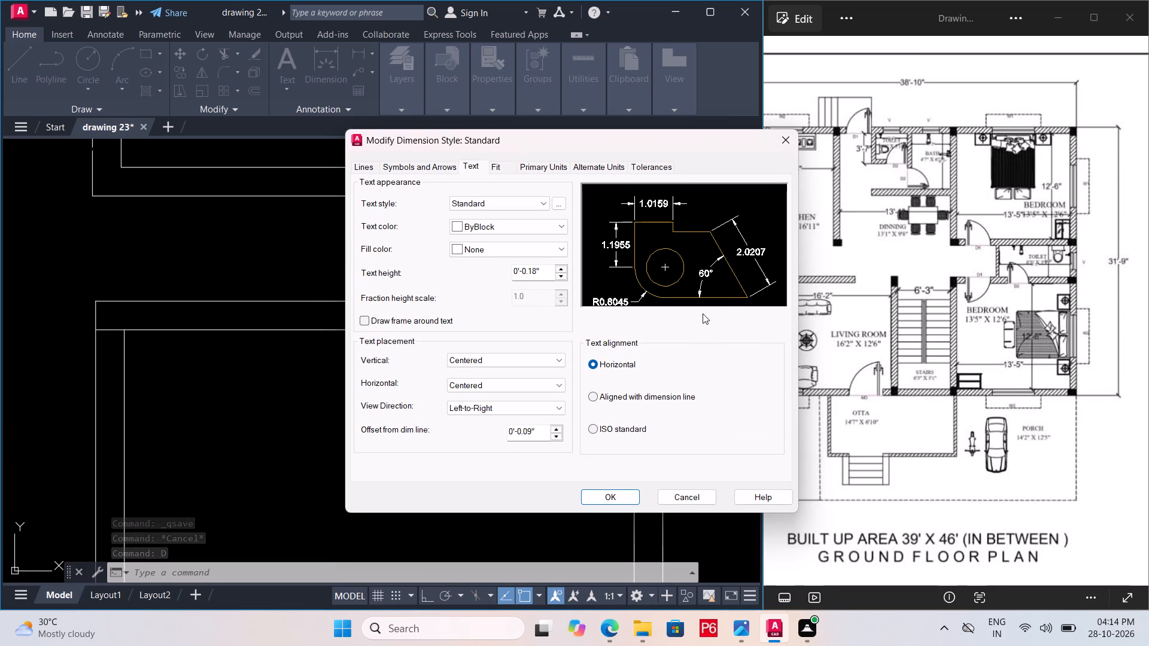
click(549, 172)
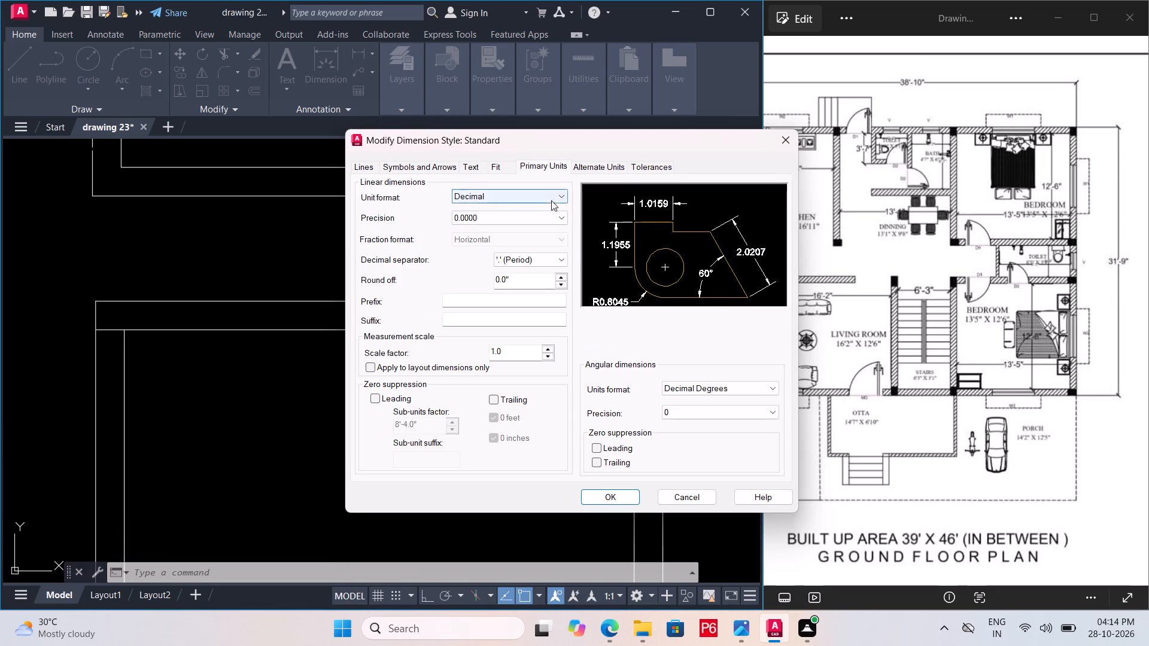
click(557, 193)
click(541, 232)
click(519, 225)
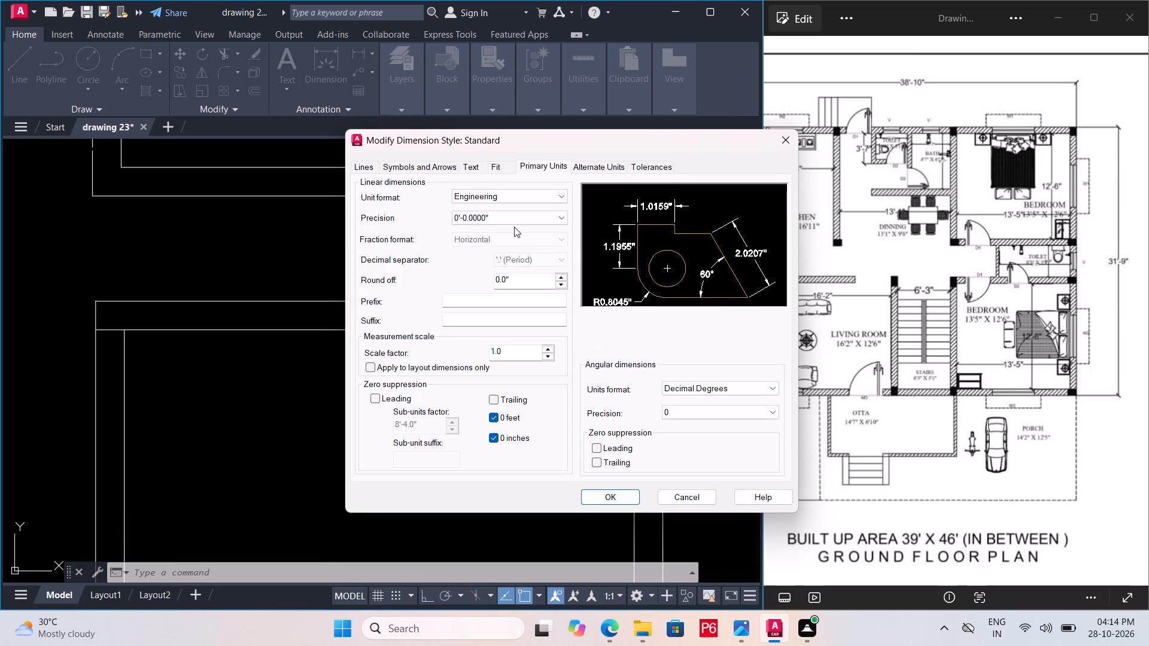
click(508, 225)
click(501, 223)
click(490, 240)
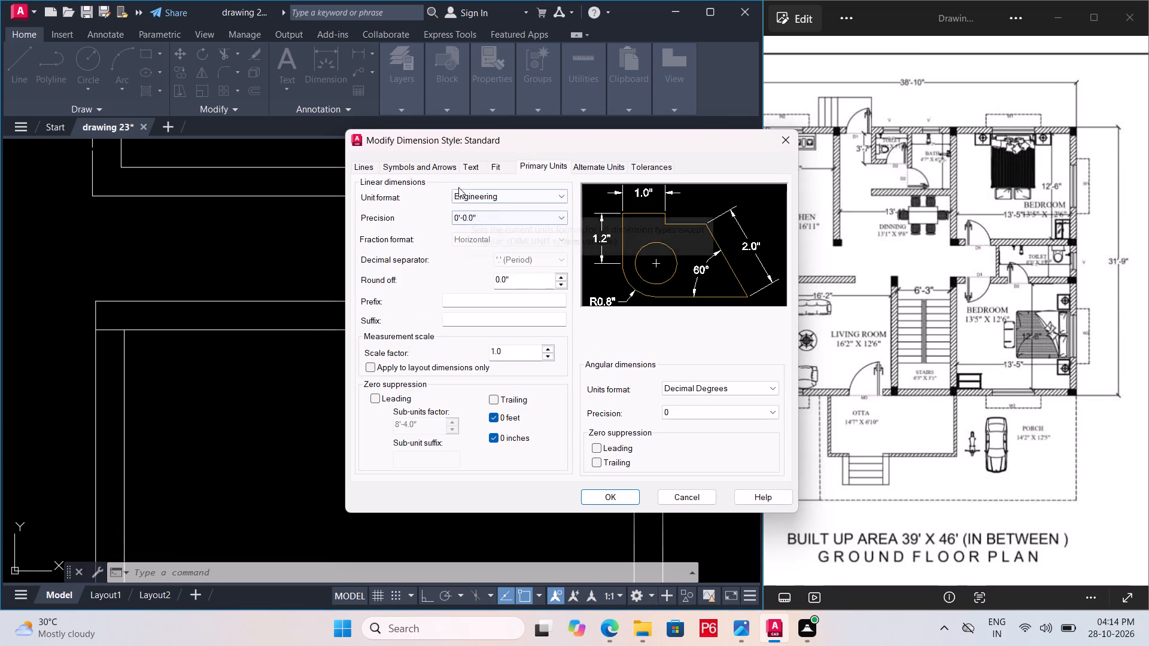
Set the Standard dimension style's arrow size to 6".
click(450, 169)
drag(400, 307, 400, 308)
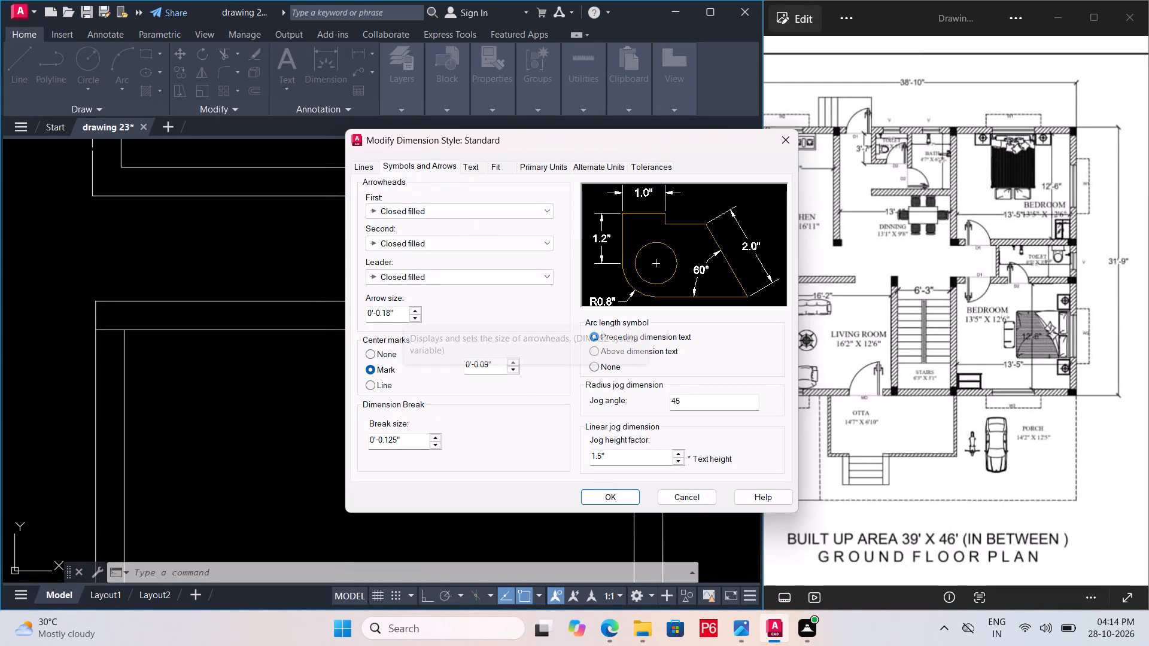
drag(400, 308, 394, 309)
drag(394, 310, 348, 311)
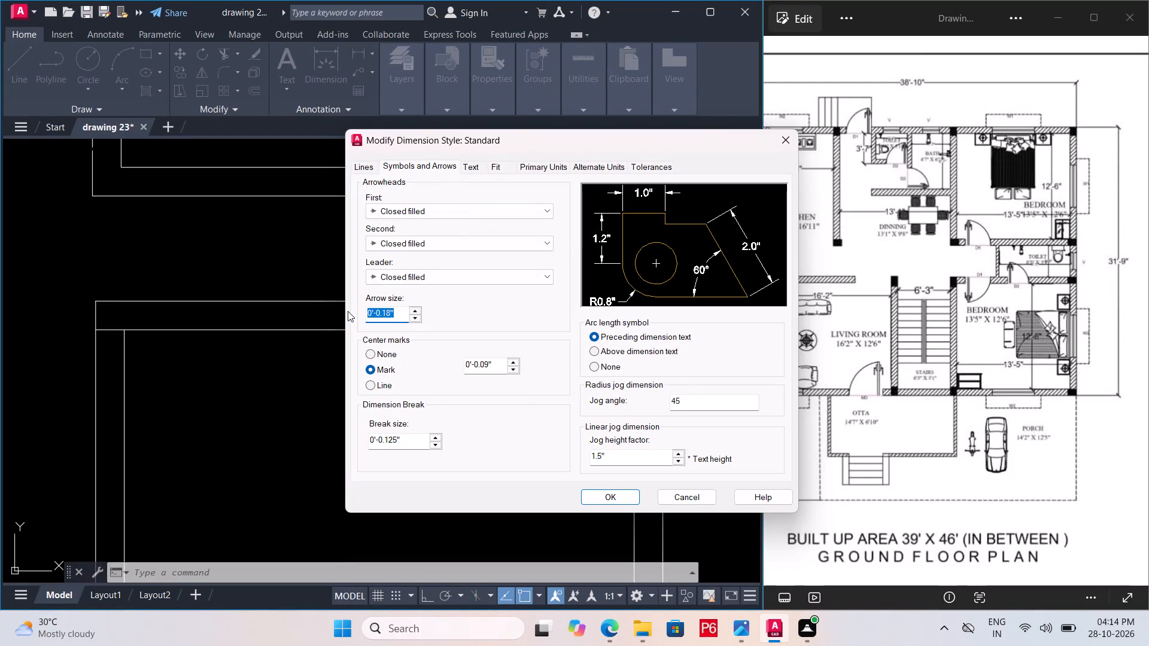
key(6)
key(shift+quotedbl)
key(Return)
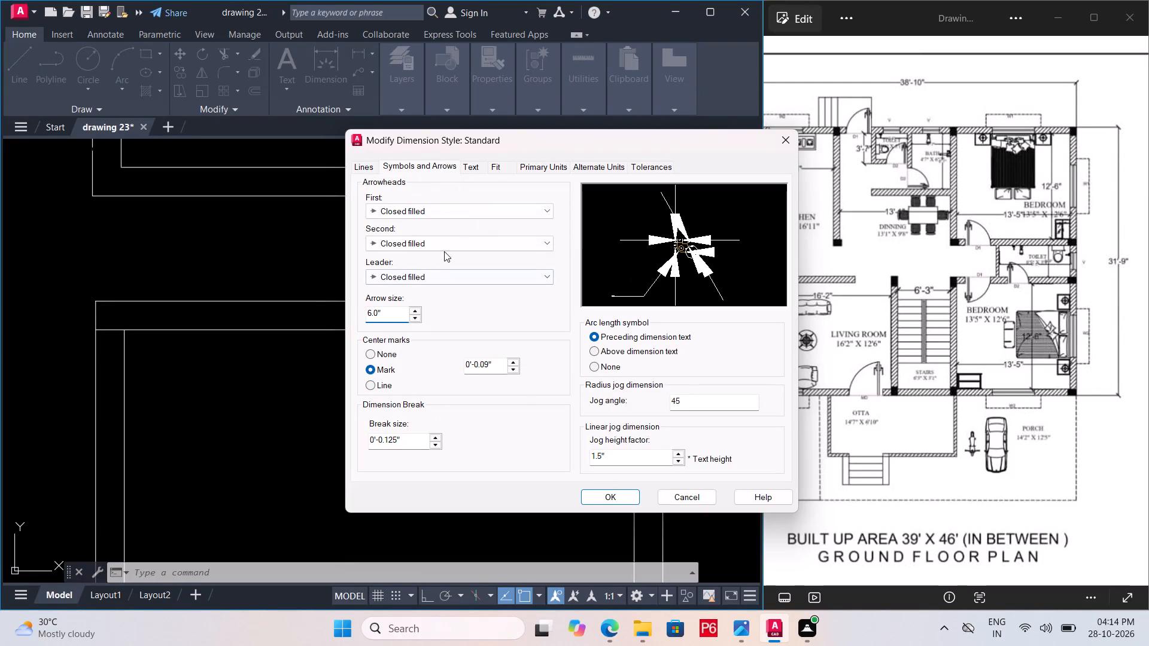
Set the dimension text height to 6", apply the changes and make the Standard style current.
click(473, 170)
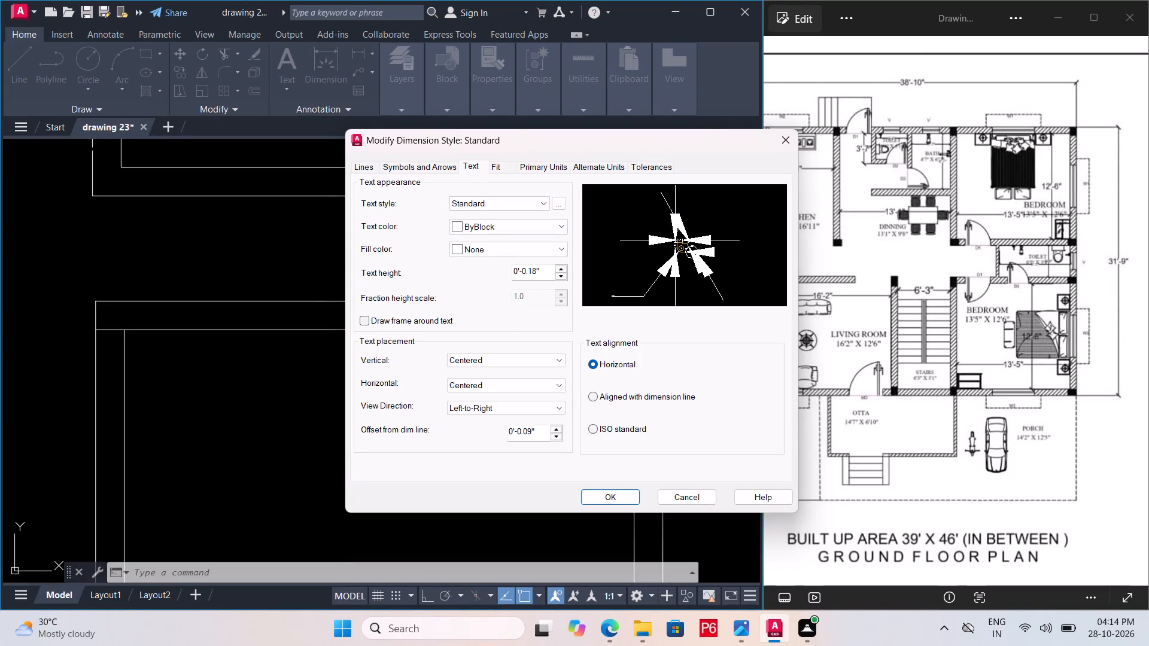
drag(544, 274, 504, 274)
click(504, 274)
key(6)
key(shift+quotedbl)
key(Return)
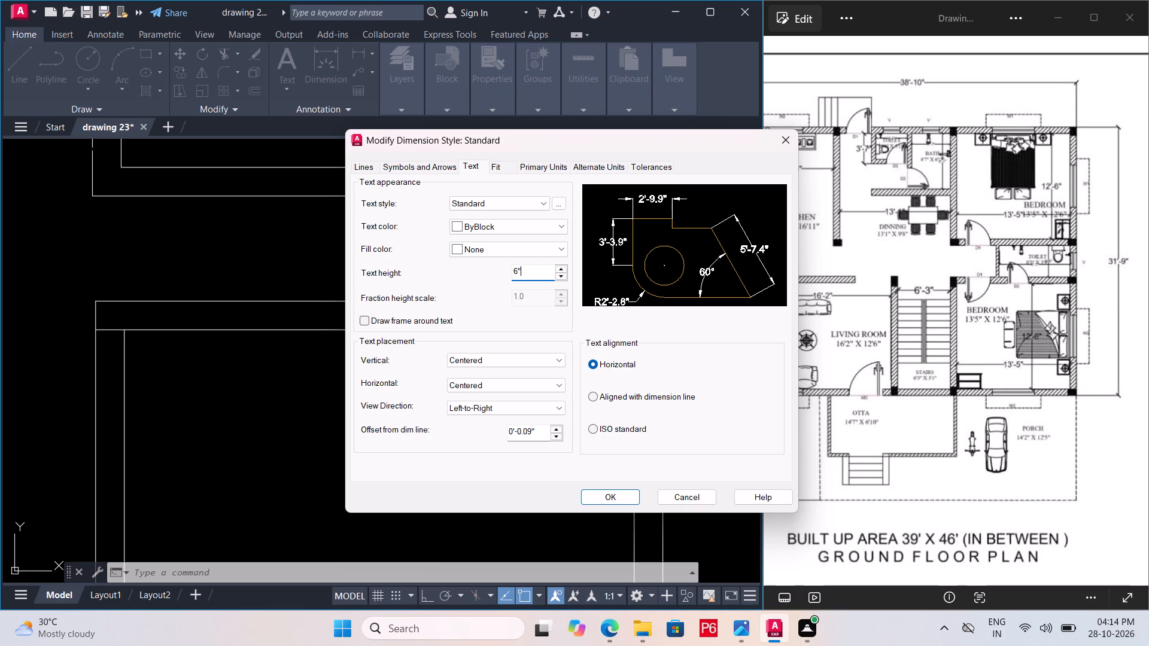
click(610, 495)
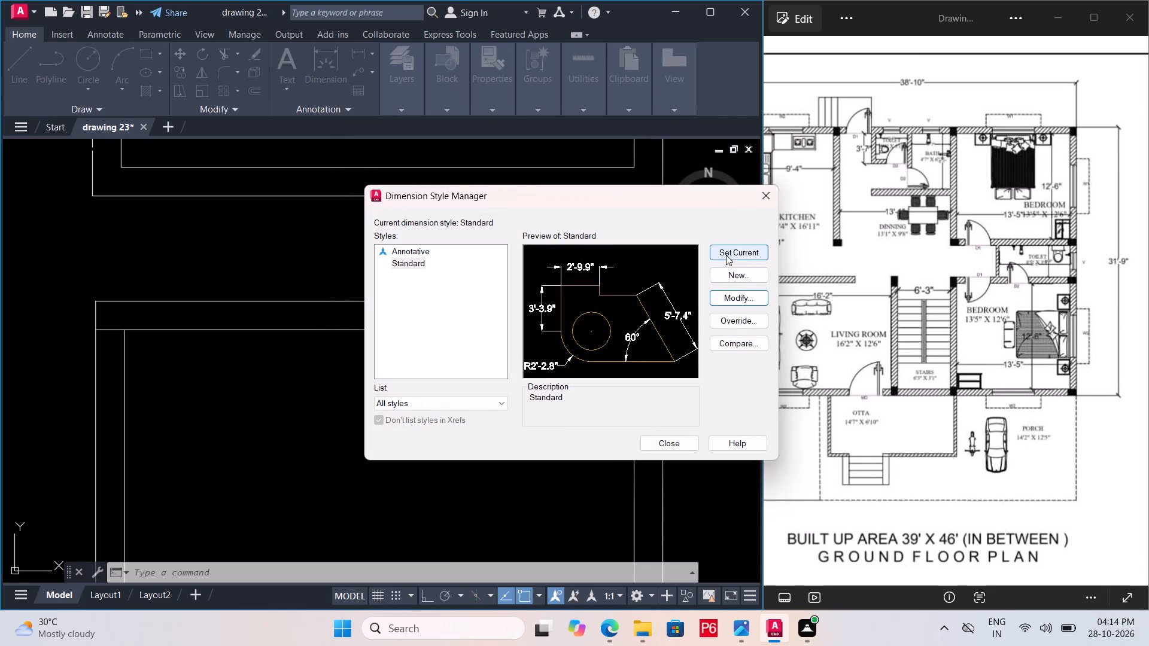
click(726, 255)
click(673, 443)
Save the drawing with the updated dimension style.
scroll(547, 351, down, 5)
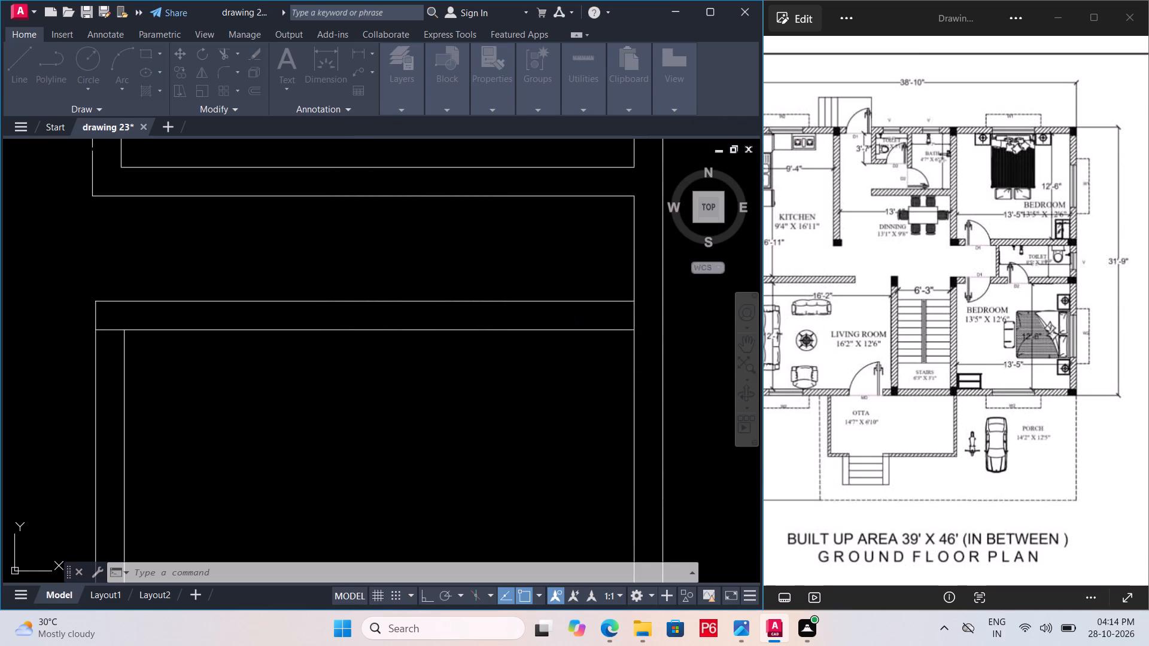
scroll(548, 349, down, 4)
key(ctrl+s)
key(ctrl+s)
key(ctrl+s)
key(ctrl+s)
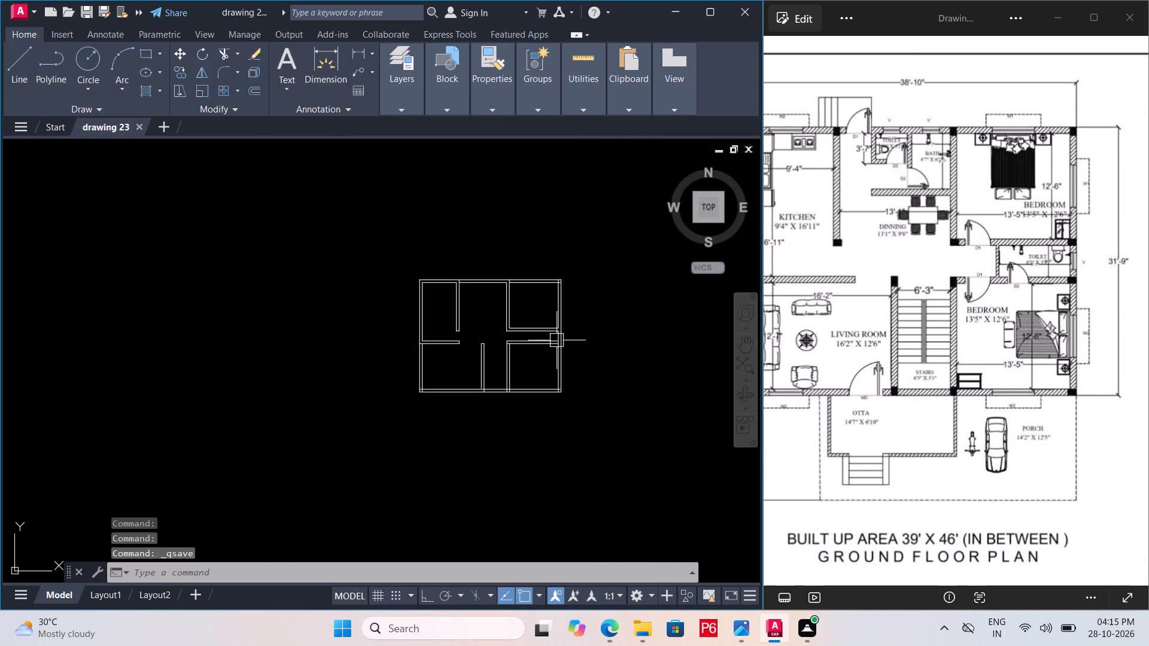
Trim the right exterior wall's inner line between the two lines of the lower bedroom's top wall.
scroll(577, 330, up, 3)
scroll(492, 385, up, 1)
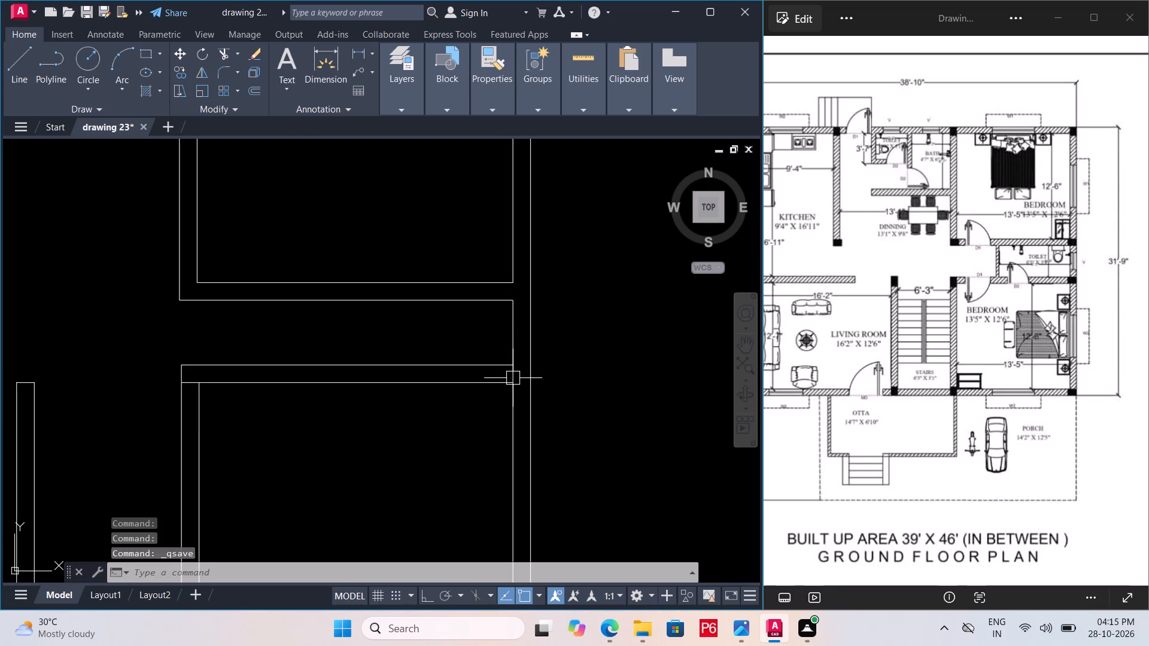
text(tr)
key(space)
key(space)
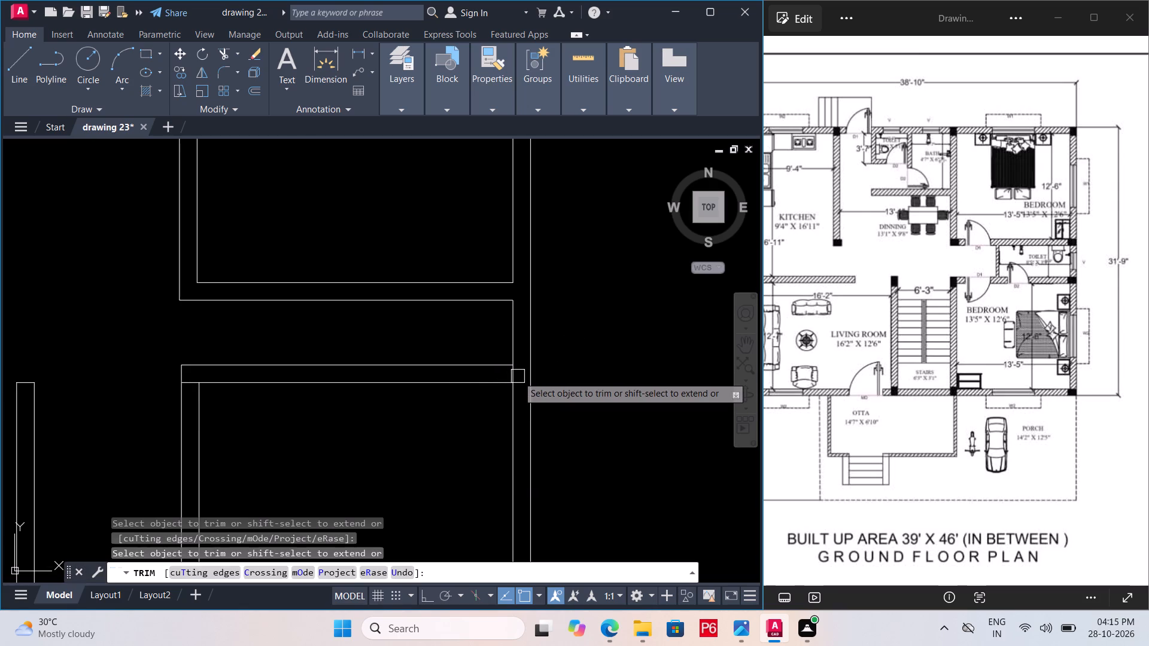
click(515, 374)
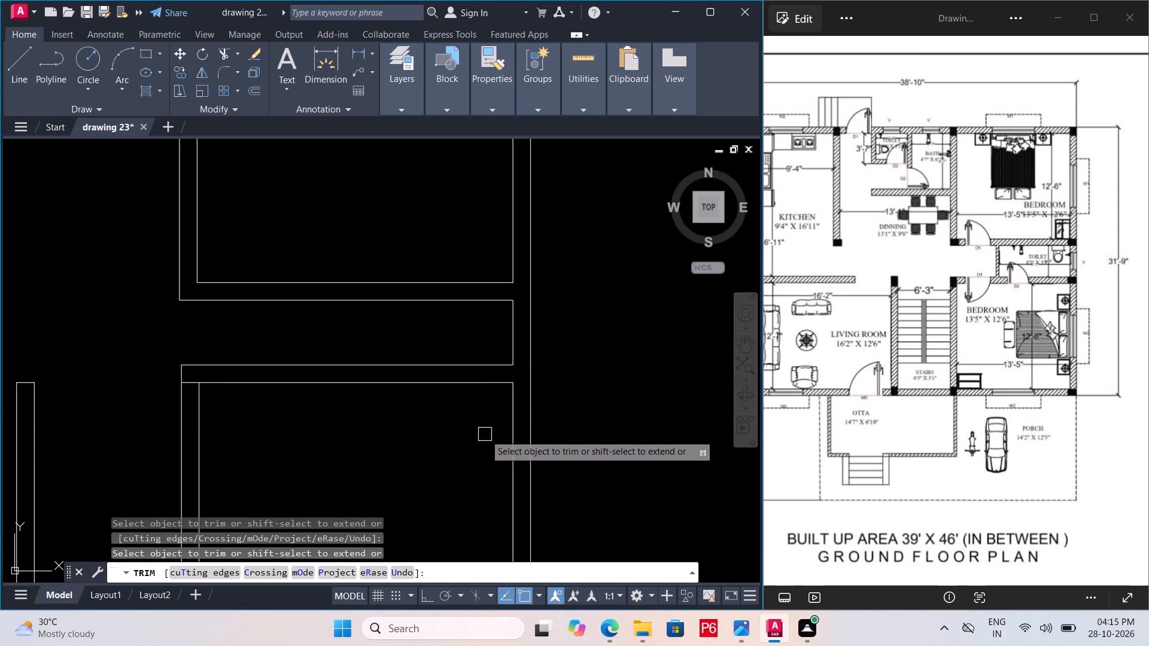
Save the drawing with the trimmed wall junction.
key(ctrl+s)
key(ctrl+s)
key(ctrl+s)
key(ctrl+s)
key(ctrl+s)
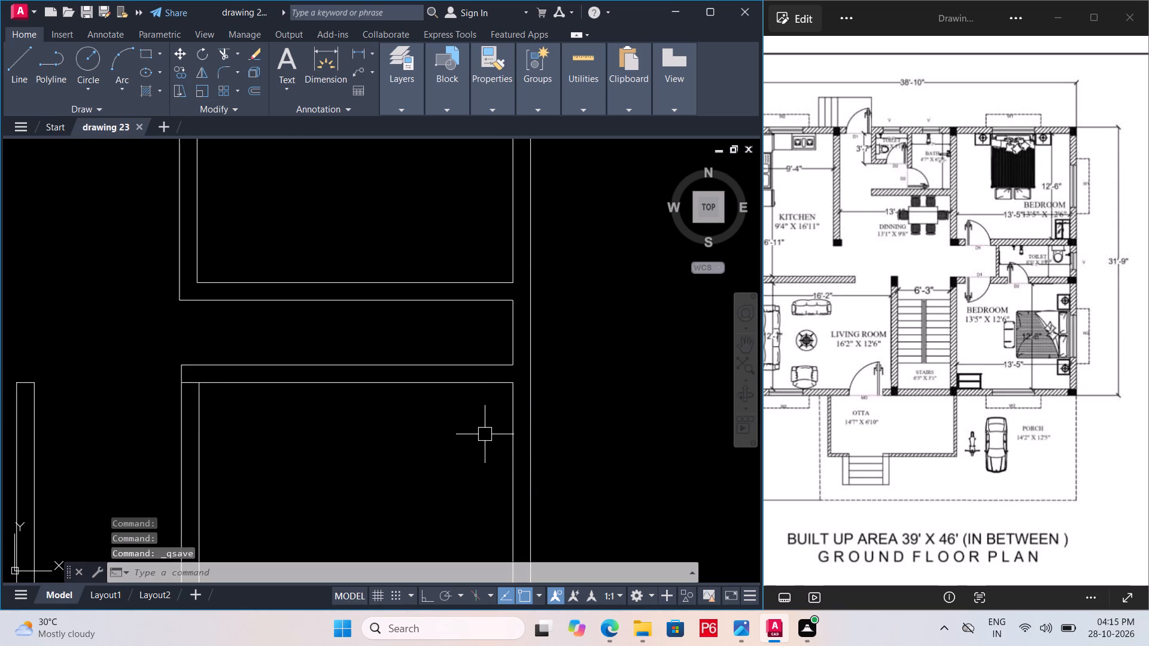
Measure the toilet's clear height along the right exterior wall with a linear dimension, without placing it.
text(dimlin)
key(space)
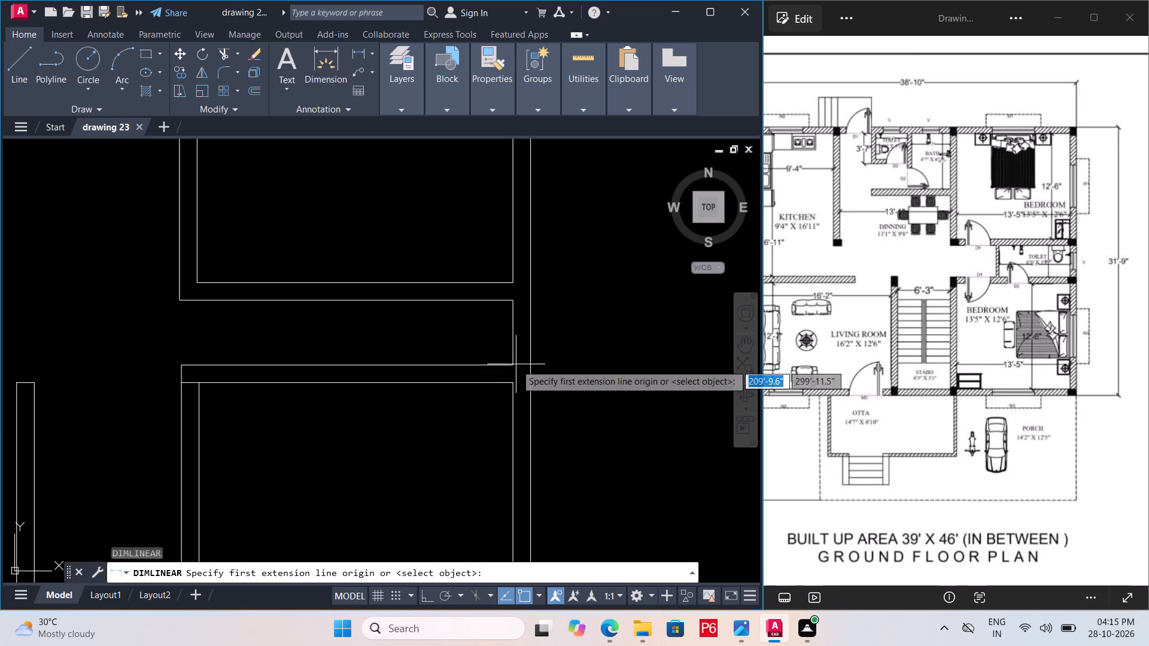
click(516, 364)
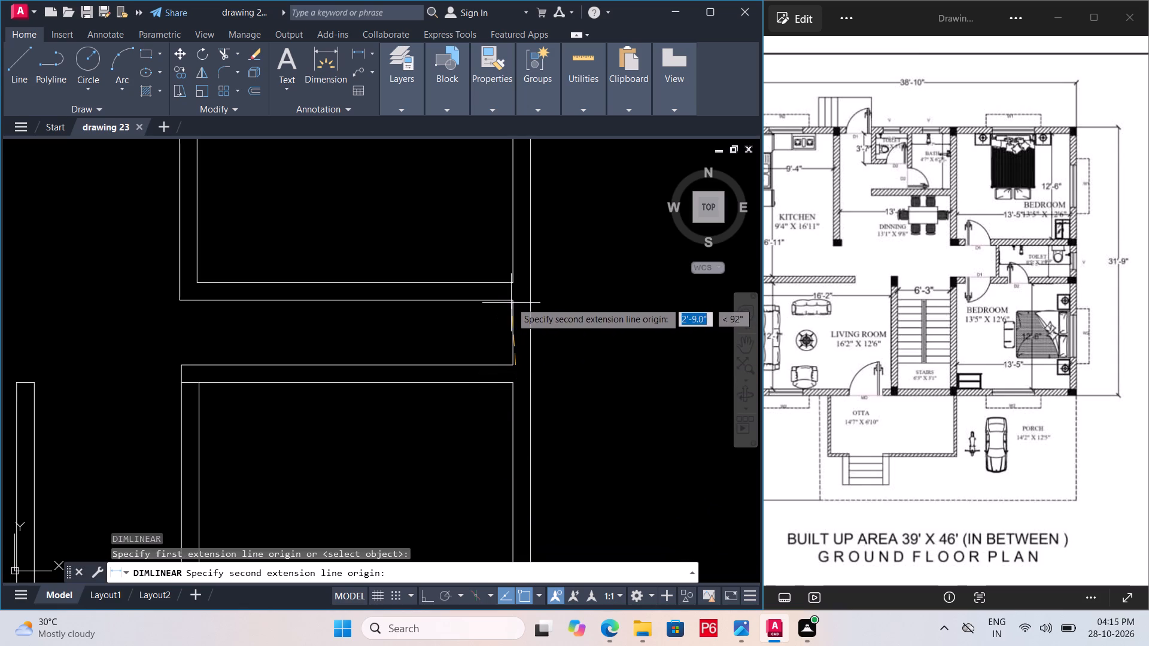
click(511, 302)
key(Escape)
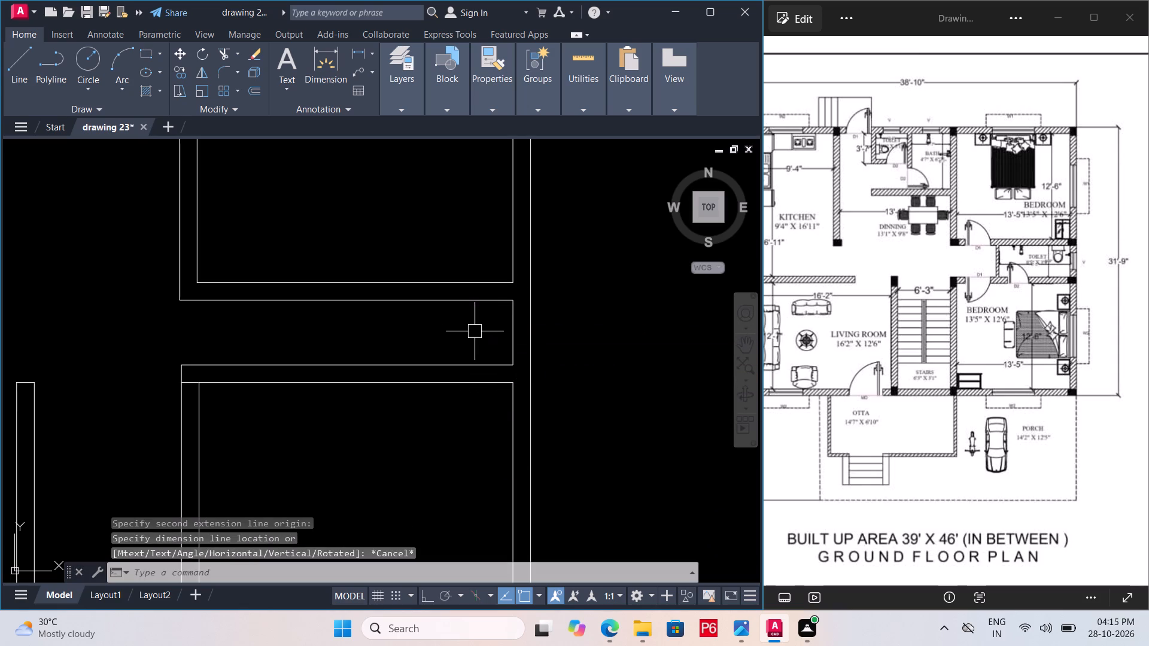
Save the drawing after checking the toilet space.
key(ctrl+s)
key(ctrl+s)
key(ctrl+s)
key(ctrl+s)
key(ctrl+s)
key(ctrl+s)
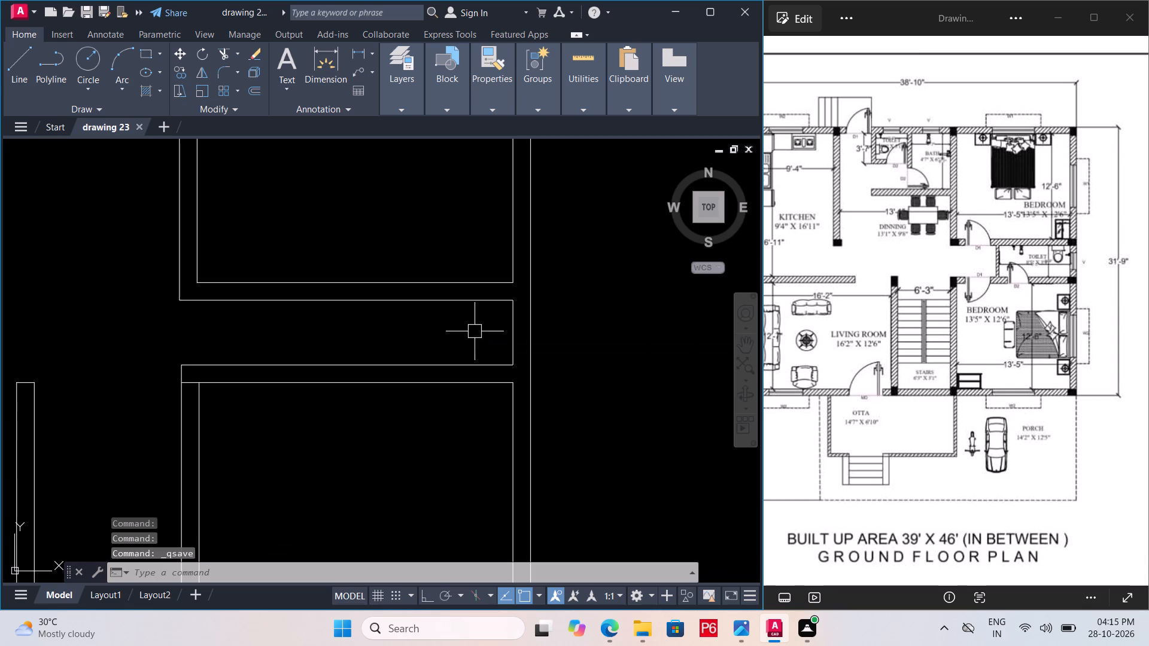
key(ctrl+s)
key(ctrl+s)
key(ctrl+s)
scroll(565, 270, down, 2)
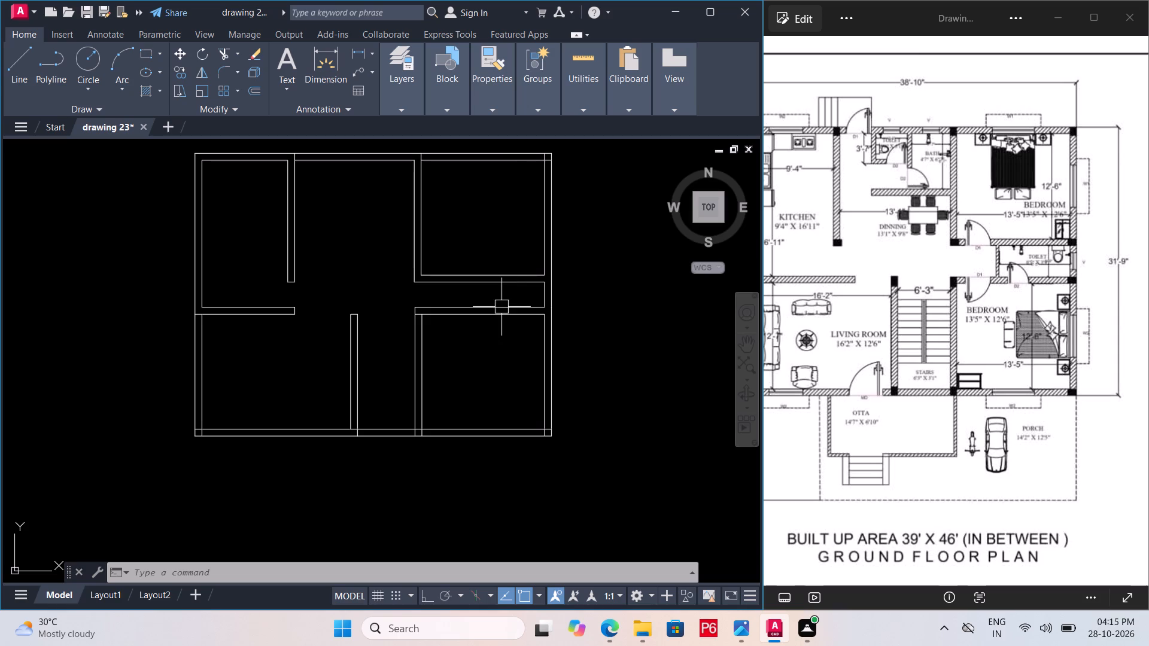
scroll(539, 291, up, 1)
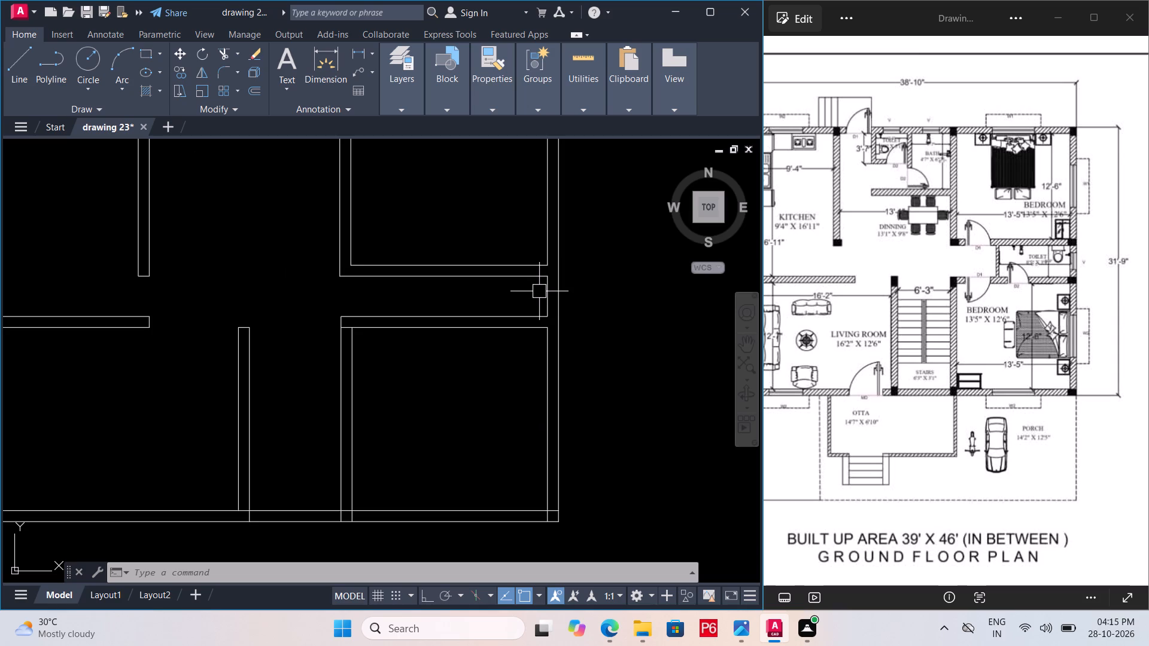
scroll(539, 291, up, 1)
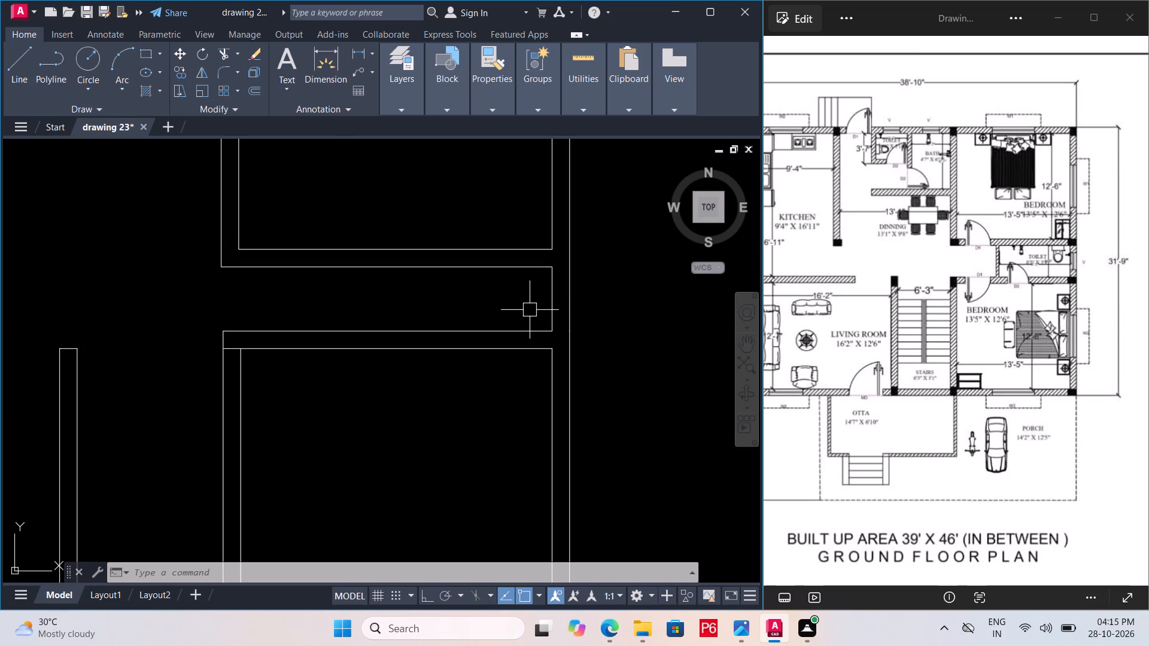
Erase both horizontal lines of the lower bedroom's top wall.
click(477, 327)
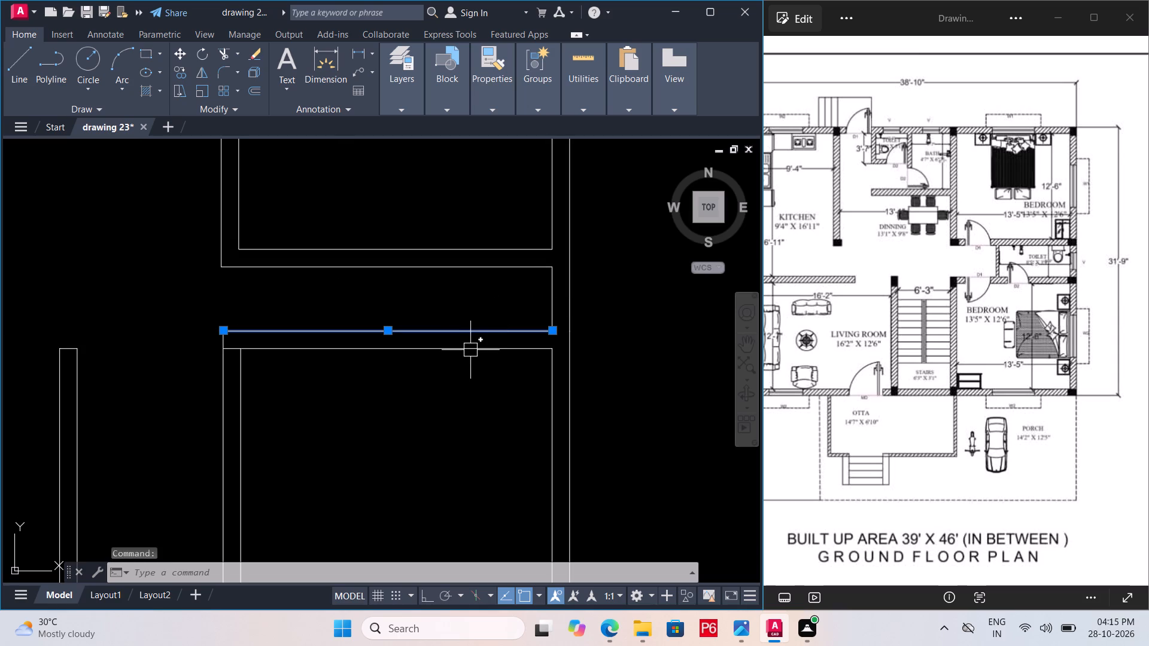
key(Delete)
click(477, 346)
key(Delete)
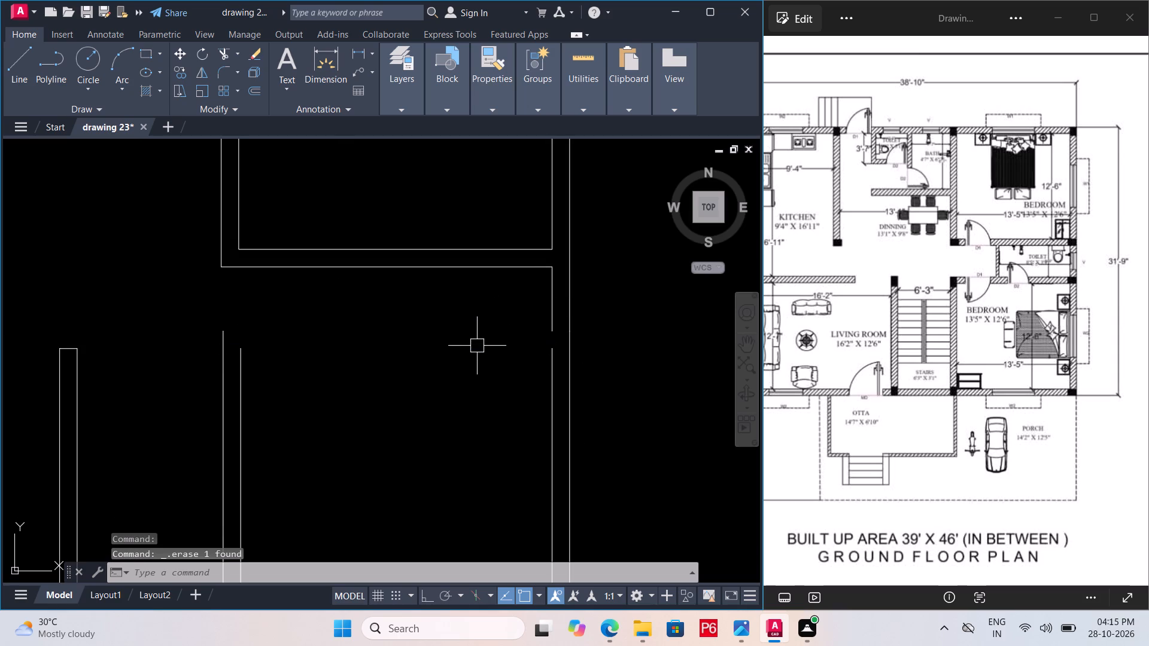
Offset the lower line of the upper bedroom's bottom wall 3' downward across the toilet space.
key(o)
key(Return)
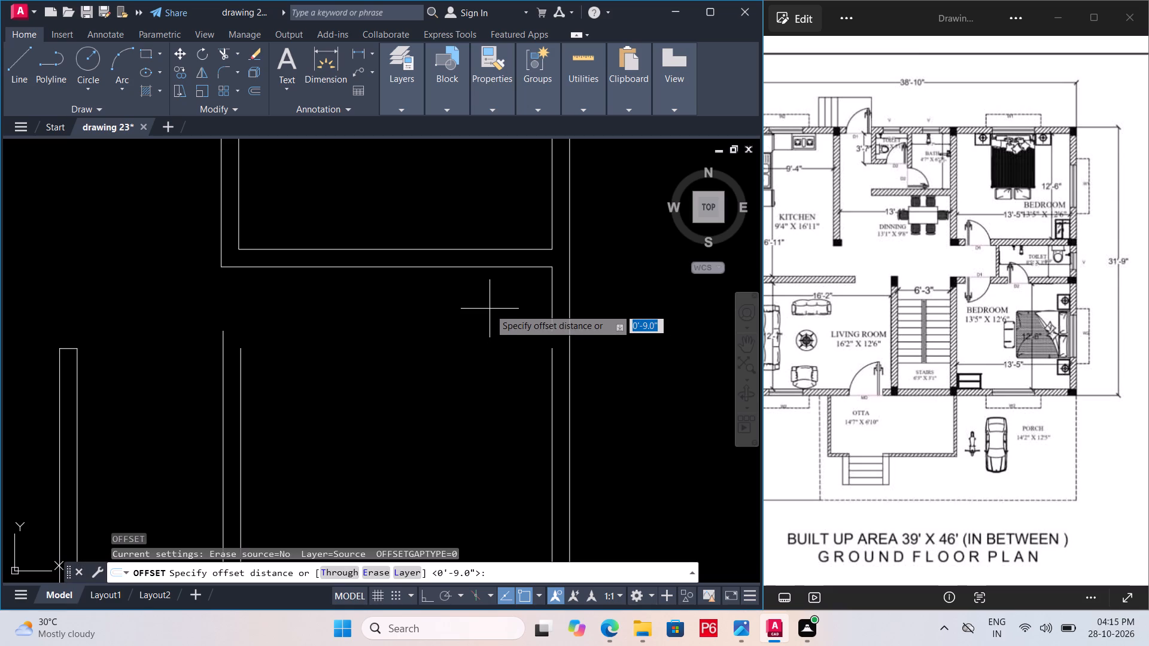
text(3')
key(Return)
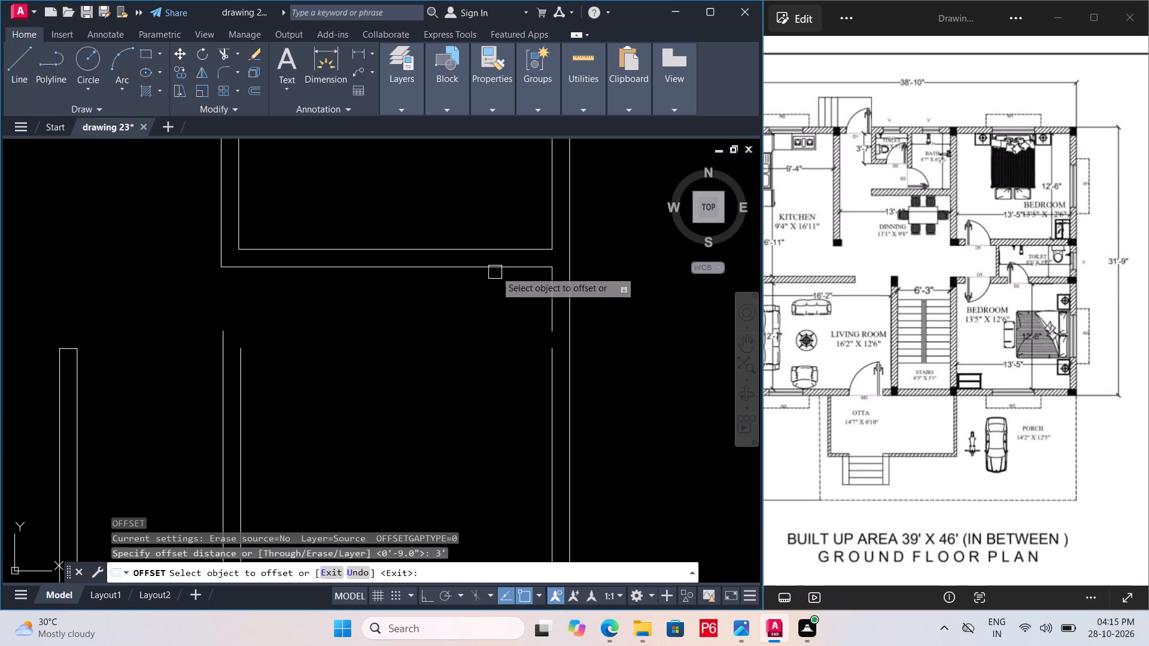
click(496, 271)
click(491, 347)
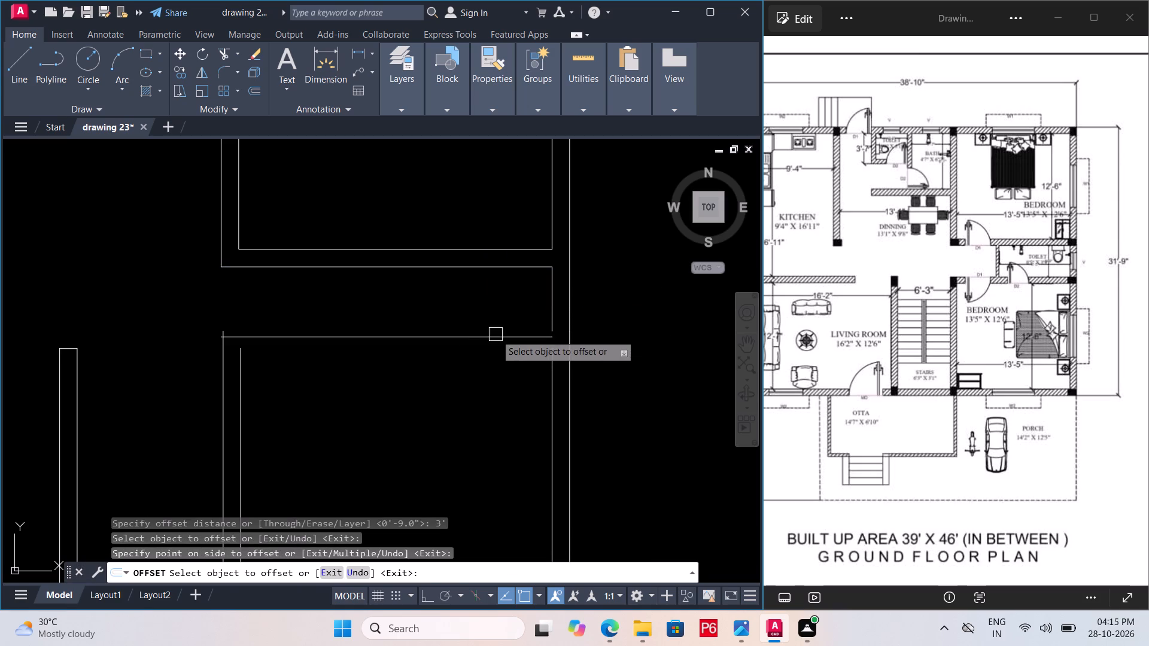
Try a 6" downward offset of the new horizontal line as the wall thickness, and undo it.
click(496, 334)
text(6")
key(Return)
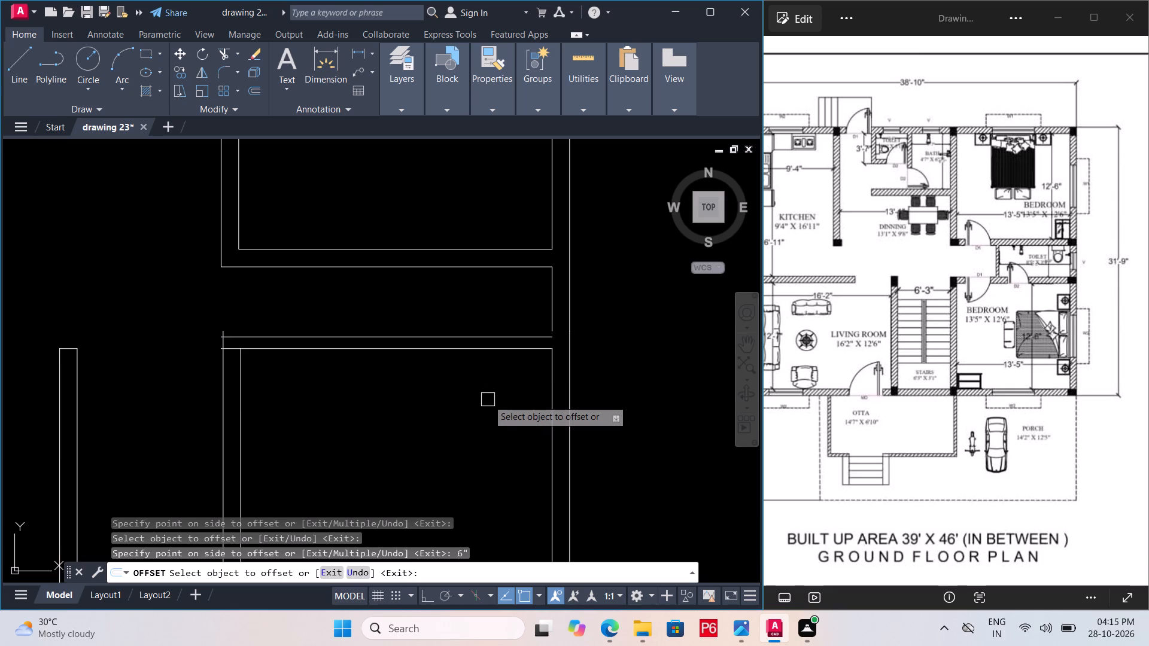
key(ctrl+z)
Offset the new horizontal line 9" downward to form the lower bedroom's top wall.
click(505, 335)
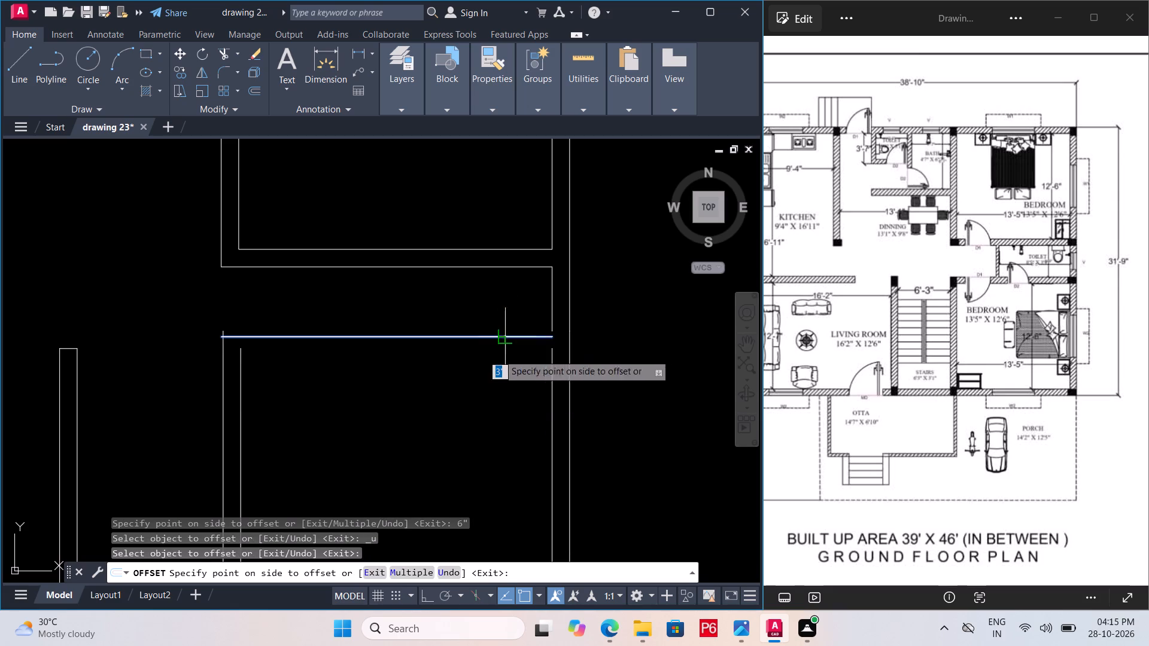
key(9)
key(shift+quotedbl)
key(Return)
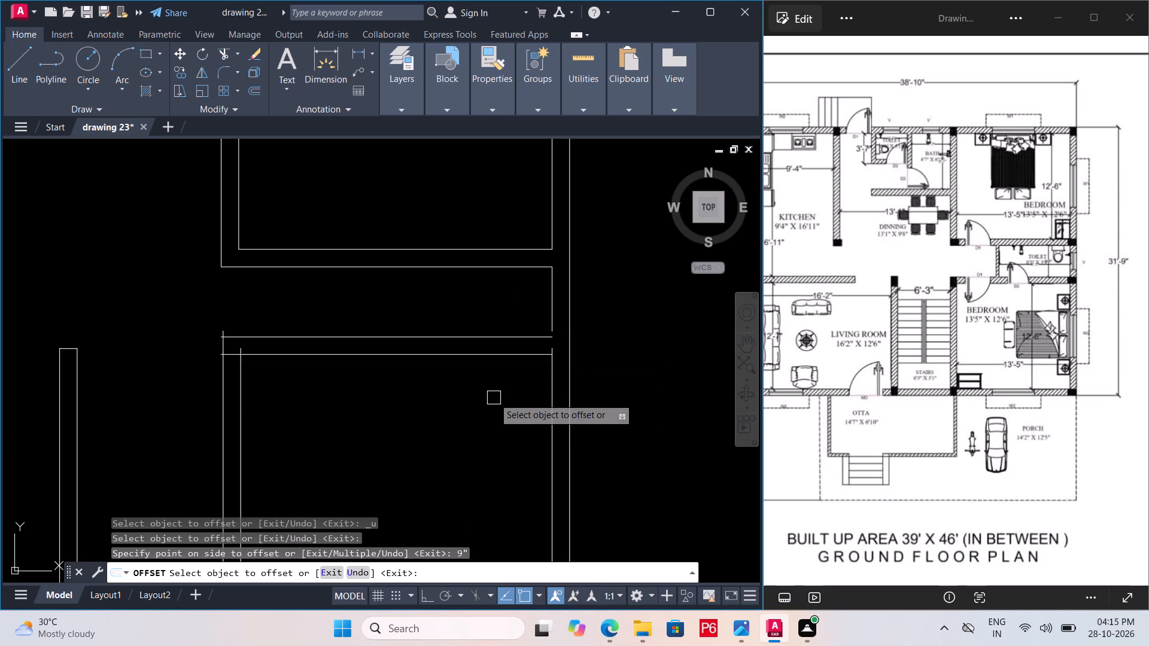
Save the drawing with the repositioned bedroom top wall.
key(ctrl+s)
key(ctrl+s)
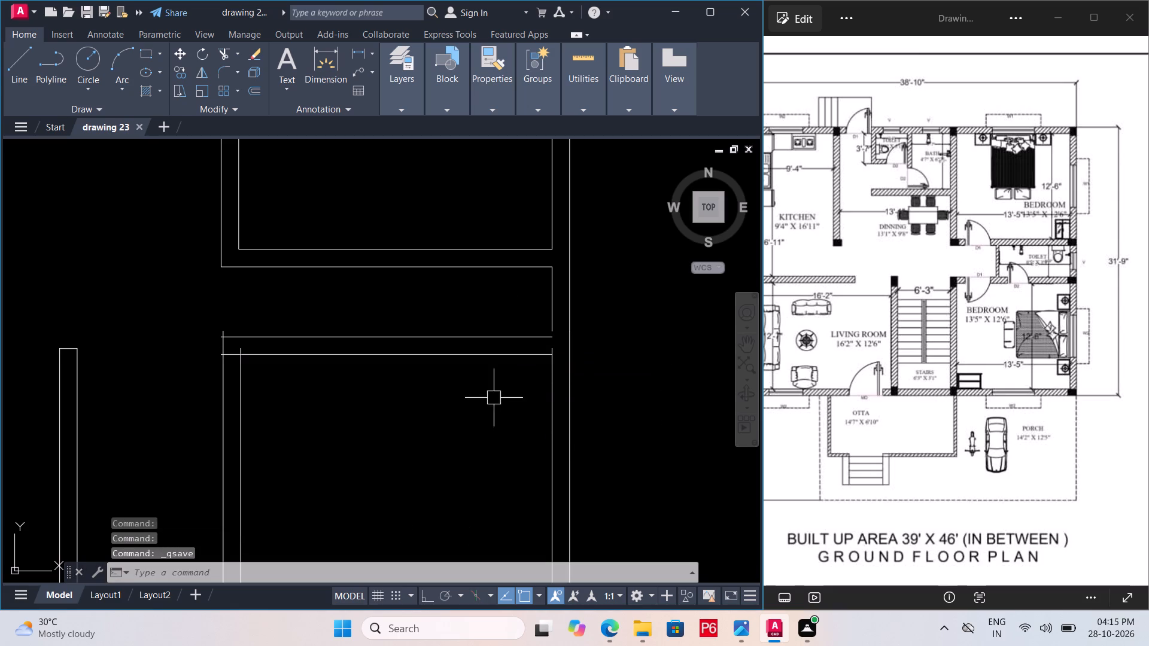
key(ctrl+s)
key(ctrl+s)
key(ctrl+s)
key(ctrl+s)
key(ctrl+s)
Fillet the inner and outer line pairs at the lower bedroom's top-left wall corner with radius 0.
scroll(235, 371, up, 2)
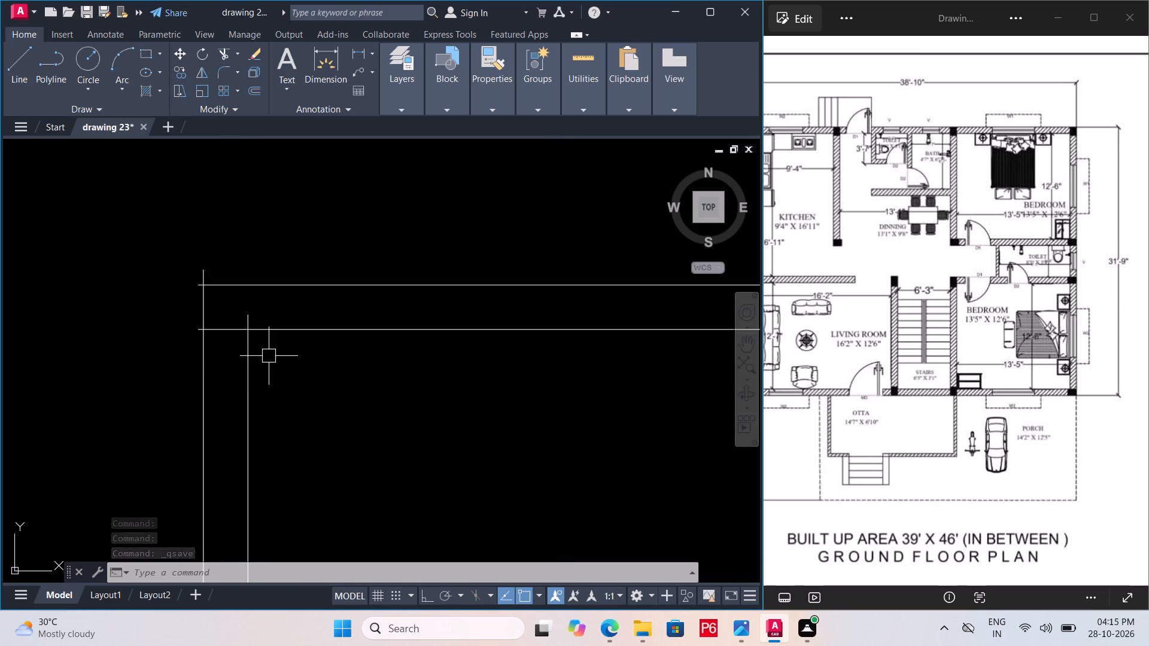
key(f)
key(space)
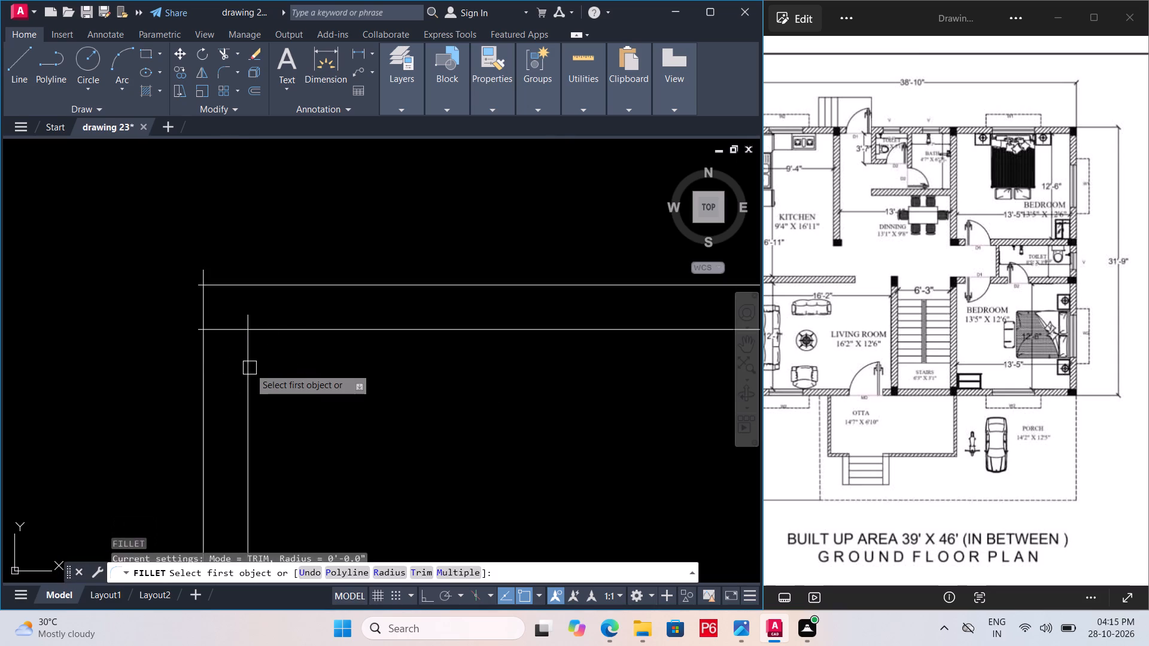
drag(245, 369, 259, 356)
click(287, 329)
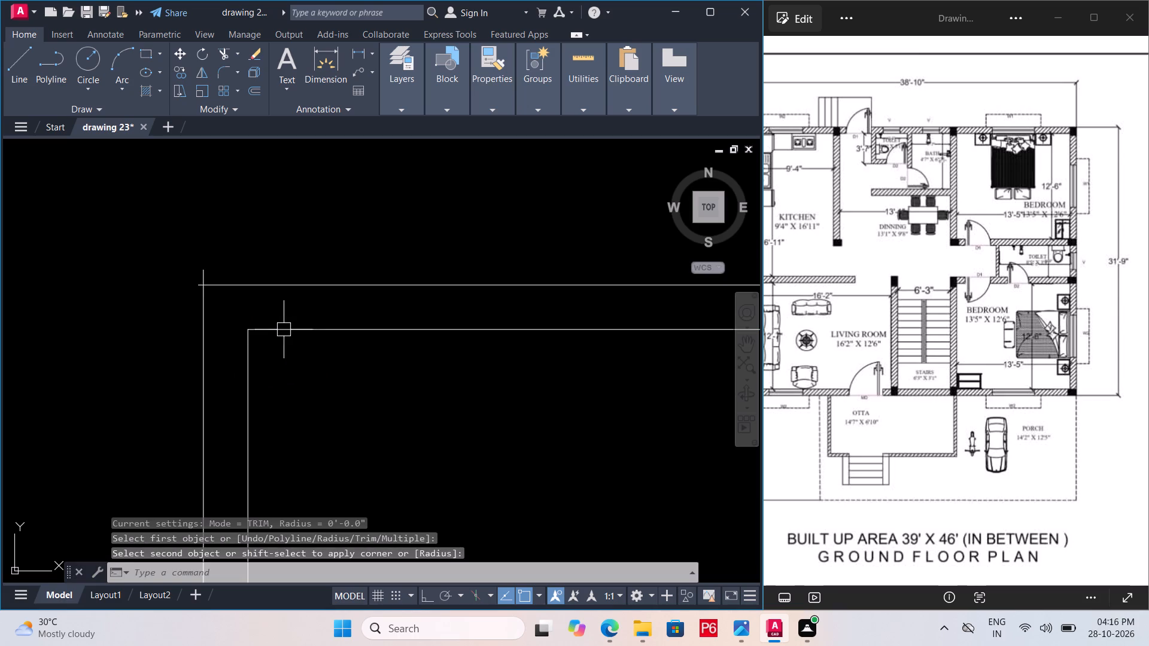
key(space)
drag(202, 348, 208, 343)
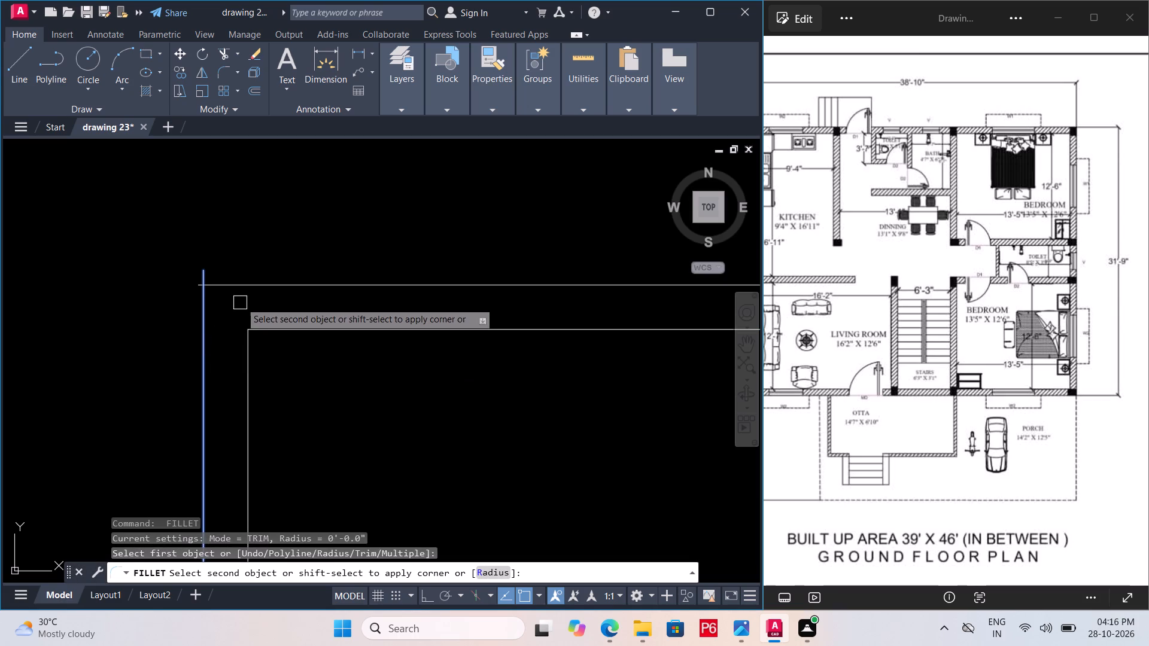
click(250, 289)
Join the two separated segments of the right exterior wall's inner line beside the lower bedroom's top wall.
scroll(247, 289, down, 3)
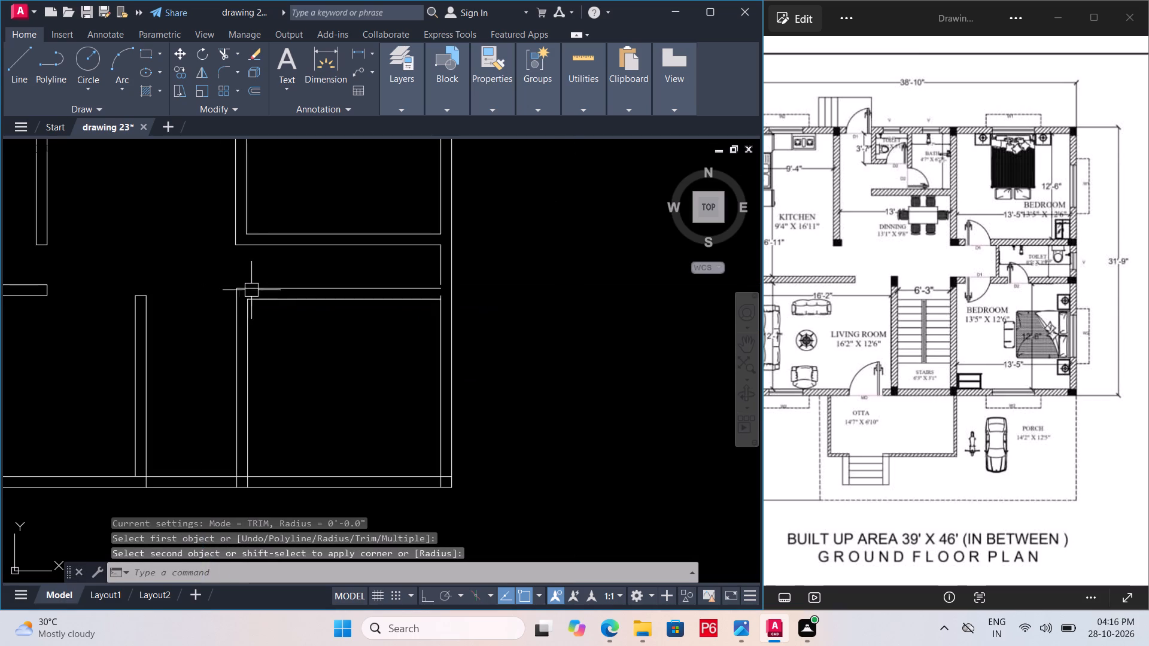
scroll(436, 301, up, 4)
scroll(465, 273, down, 1)
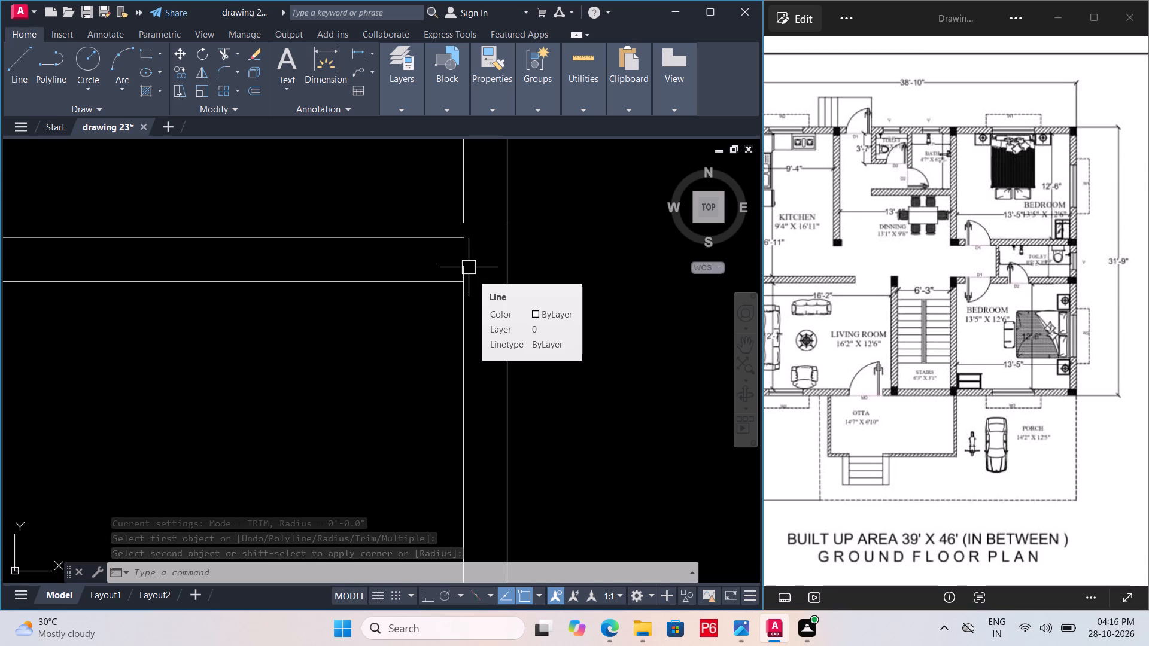
text(j)
key(space)
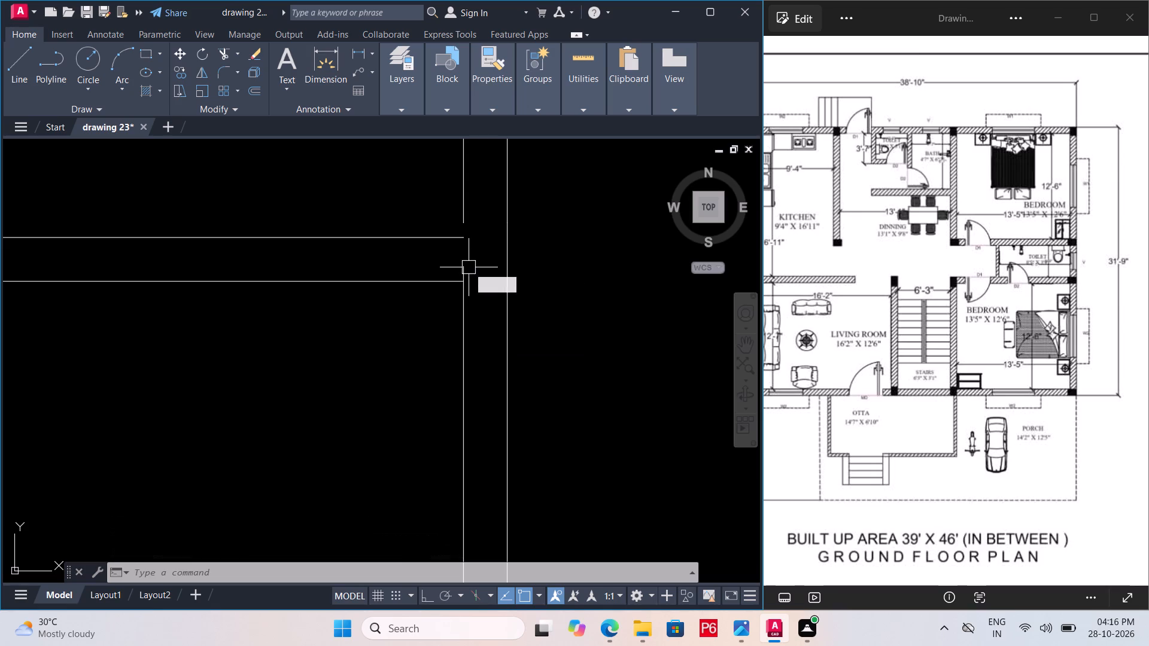
click(469, 267)
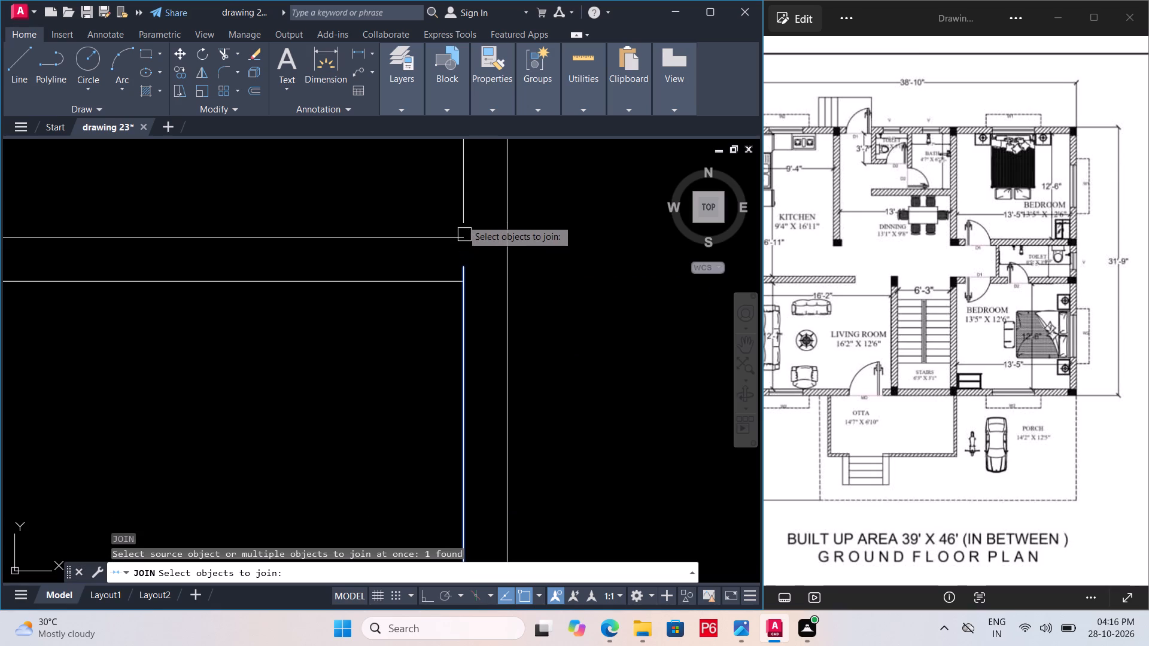
click(462, 201)
right_click(462, 201)
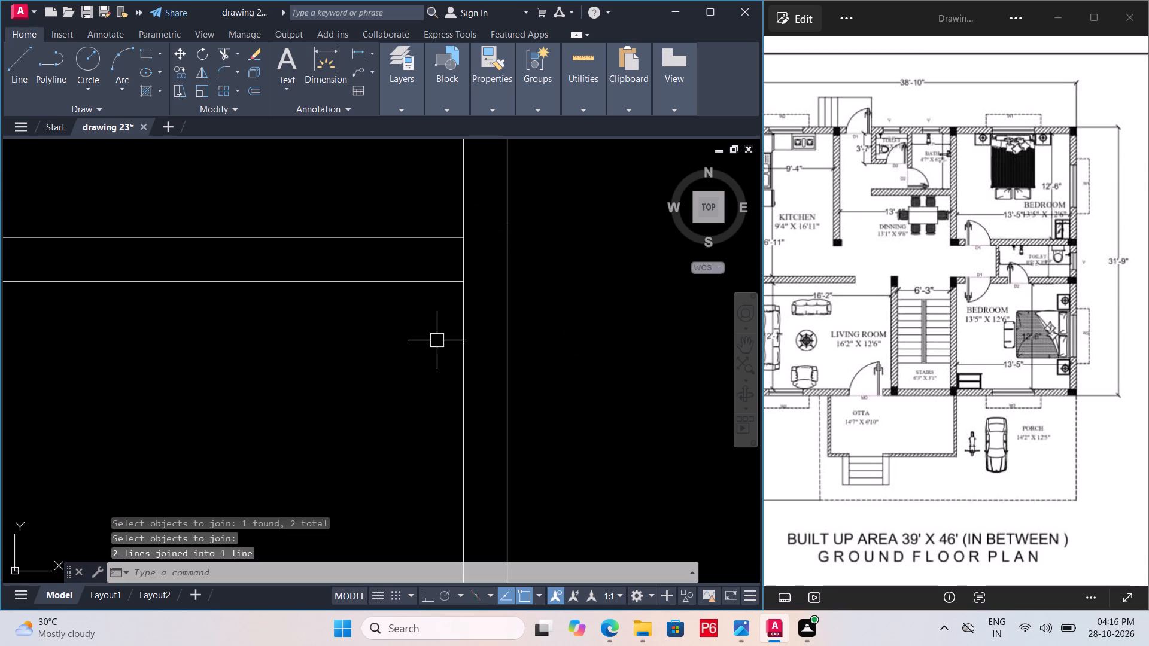
Save the drawing with the joined exterior wall line.
scroll(457, 341, down, 3)
key(ctrl+s)
key(ctrl+s)
key(ctrl+s)
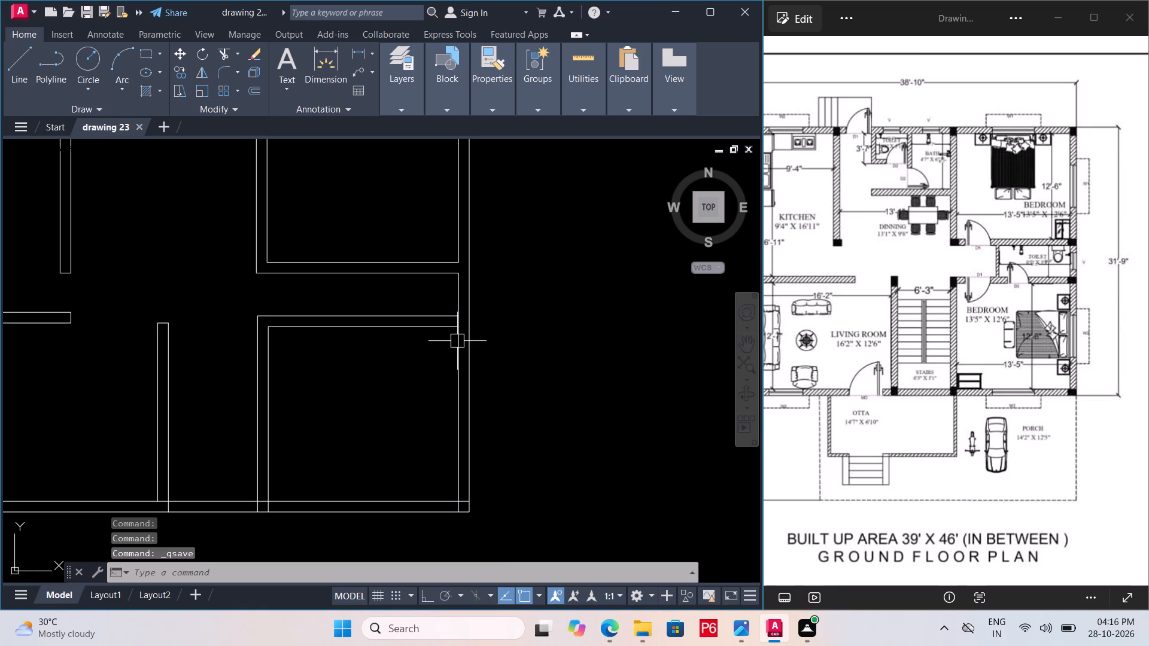
key(ctrl+s)
key(ctrl+s)
key(ctrl+s)
key(ctrl+s)
key(ctrl+s)
key(ctrl+s)
key(ctrl+s)
key(ctrl+s)
key(ctrl+s)
key(ctrl+s)
key(ctrl+s)
key(ctrl+s)
key(ctrl+s)
Trim the right exterior wall's inner line between the two lines of the lower bedroom's top wall.
scroll(457, 341, down, 1)
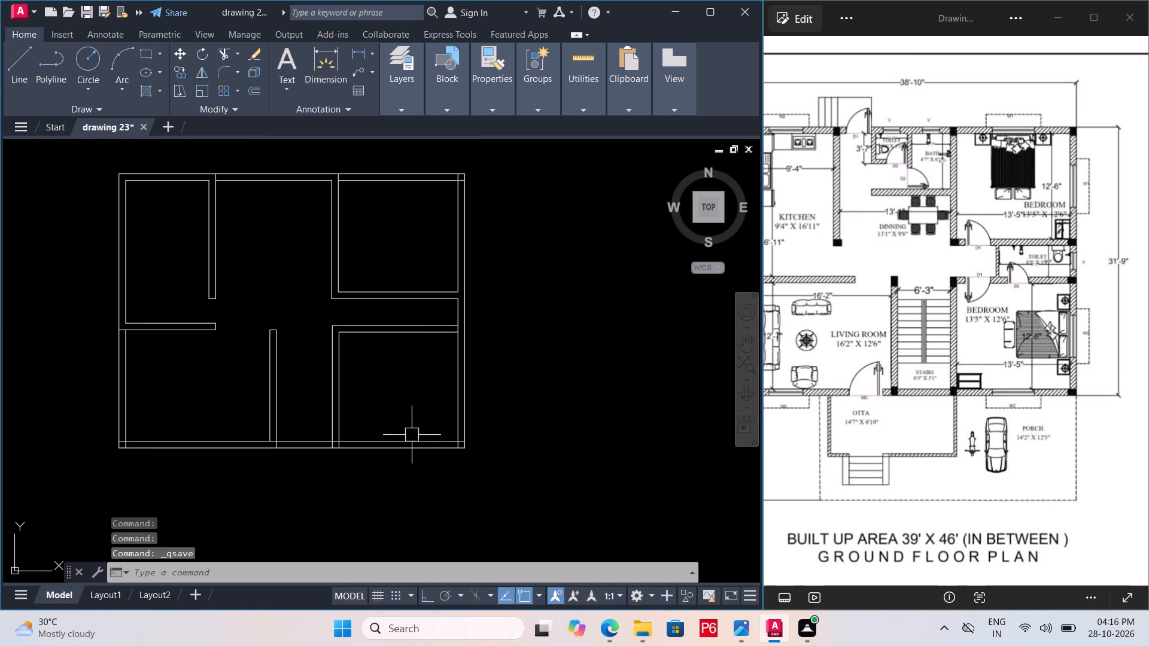
scroll(434, 443, up, 1)
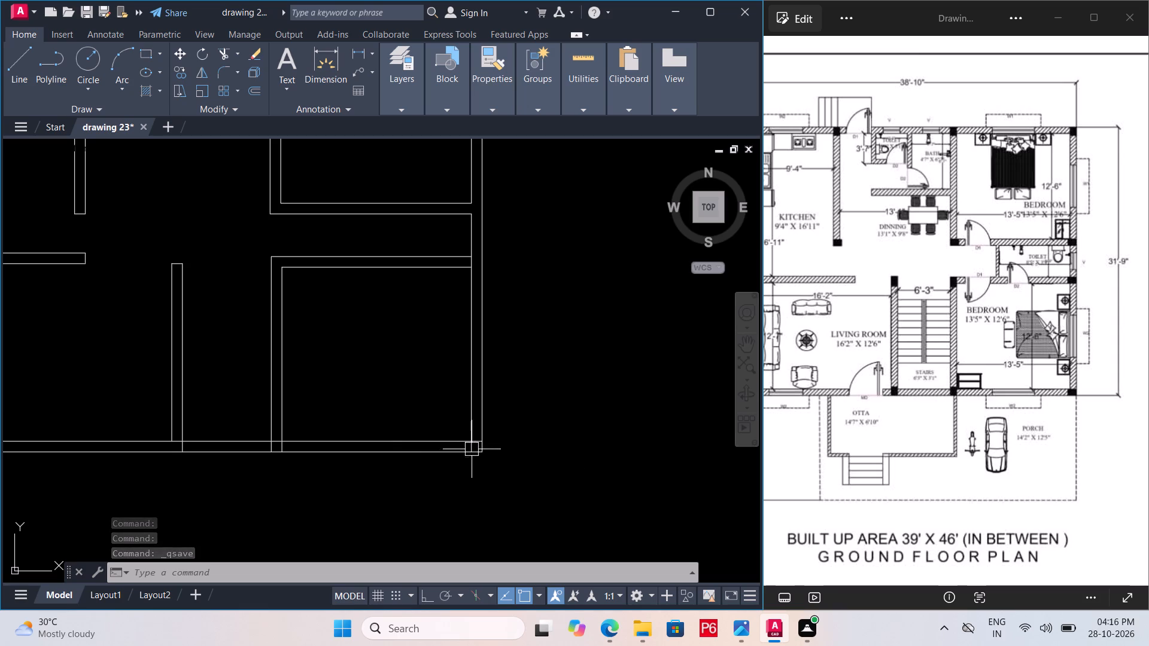
scroll(430, 227, up, 2)
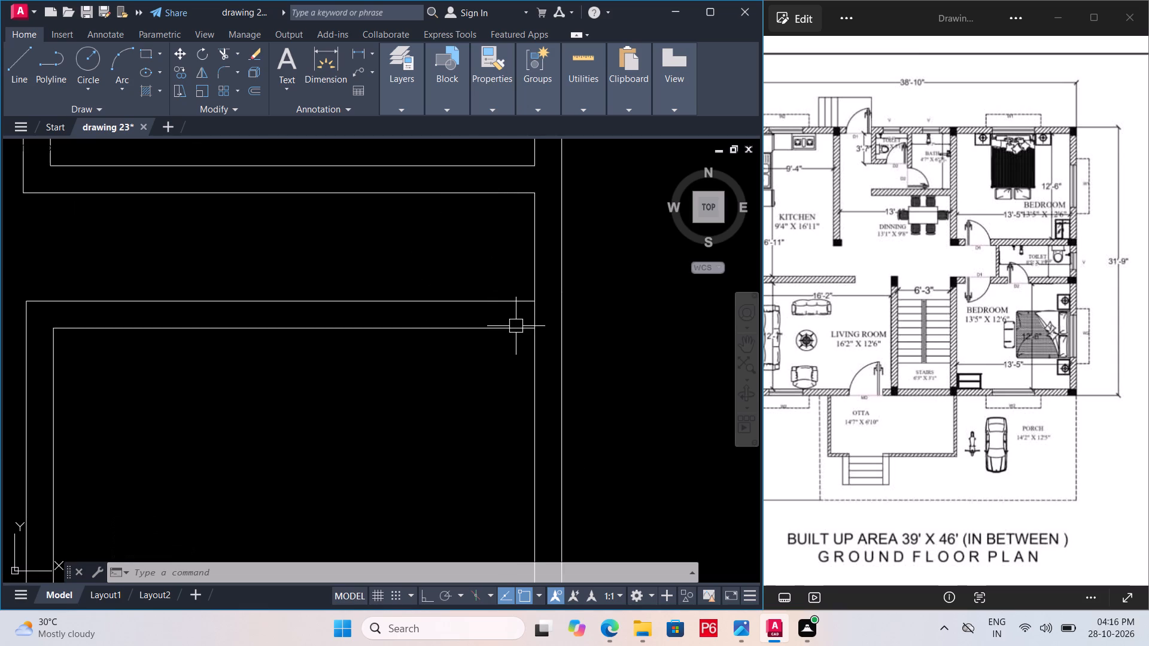
key(t)
key(r)
key(space)
key(space)
click(534, 320)
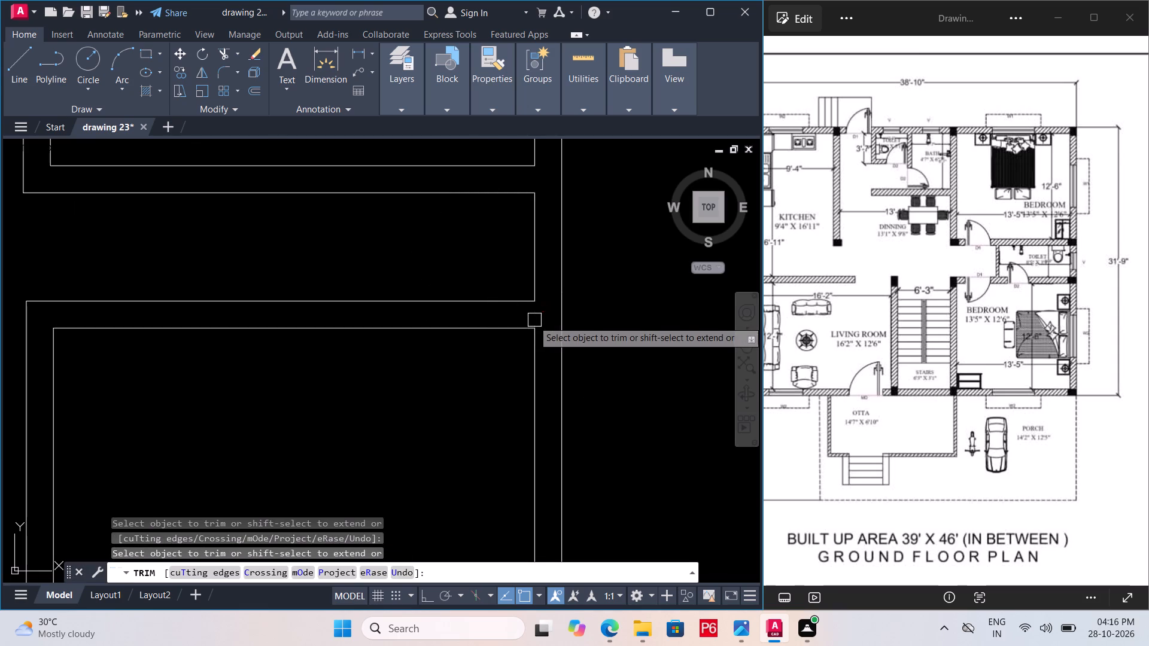
Save the drawing with the trimmed bedroom wall junction.
key(ctrl+s)
key(ctrl+s)
key(ctrl+s)
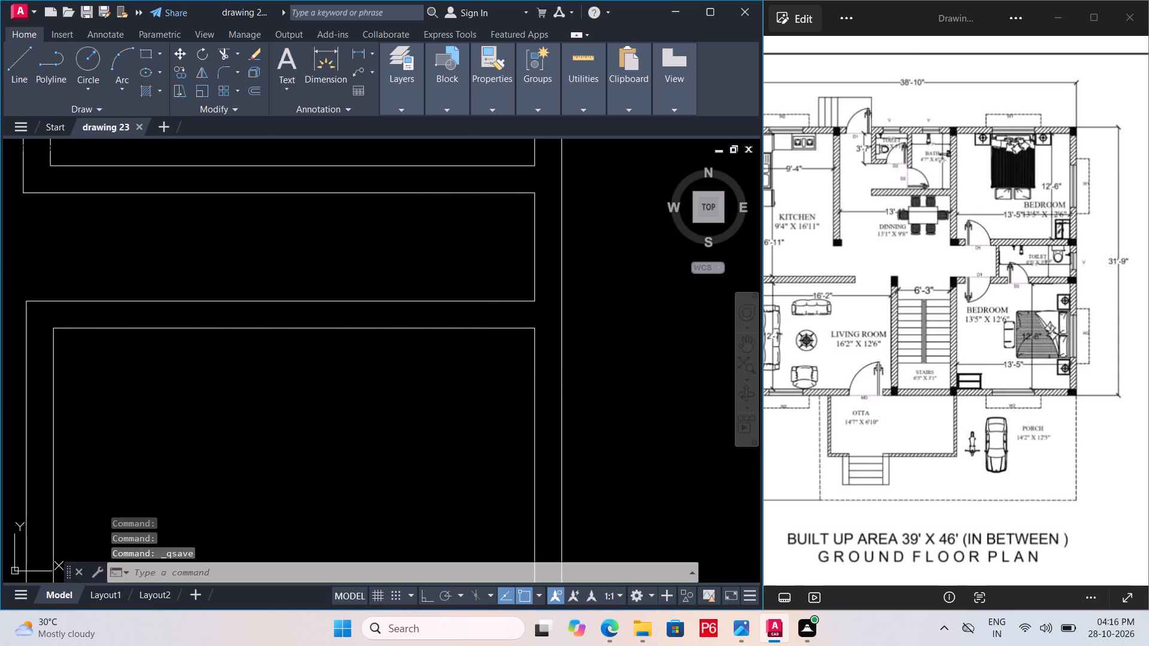
key(ctrl+s)
key(space)
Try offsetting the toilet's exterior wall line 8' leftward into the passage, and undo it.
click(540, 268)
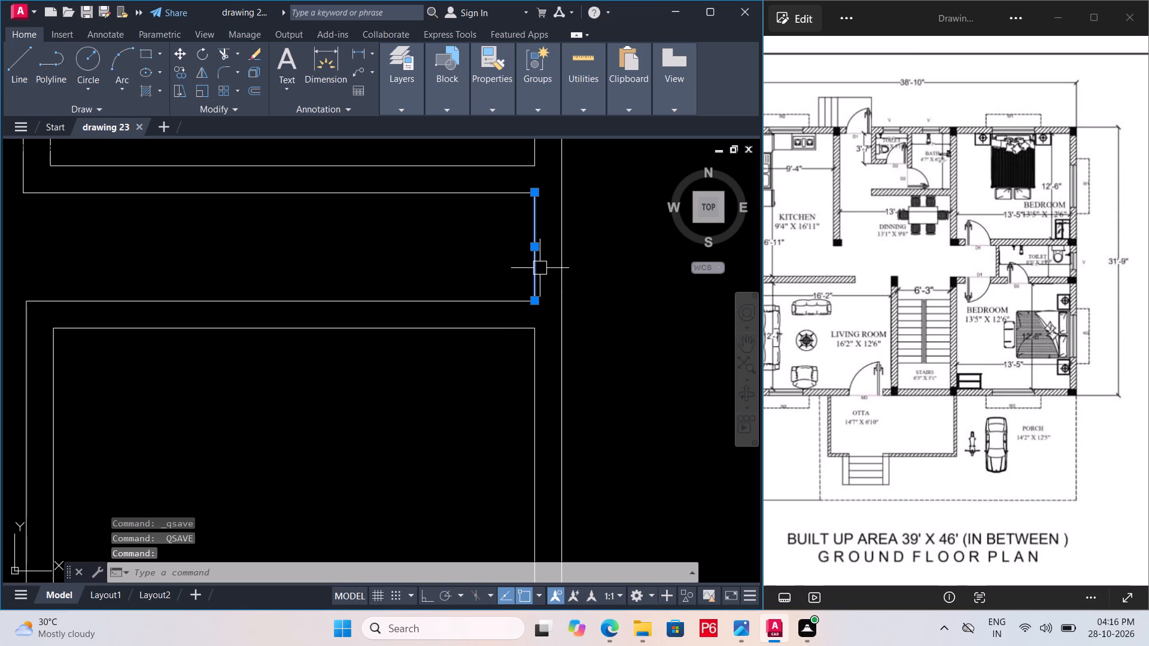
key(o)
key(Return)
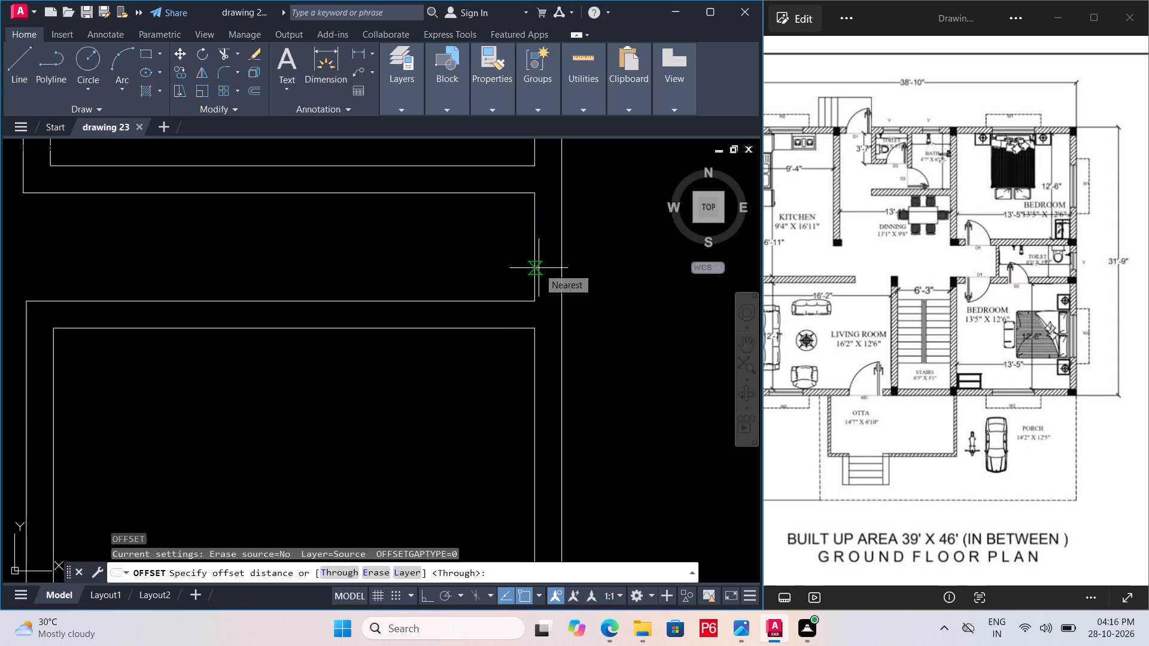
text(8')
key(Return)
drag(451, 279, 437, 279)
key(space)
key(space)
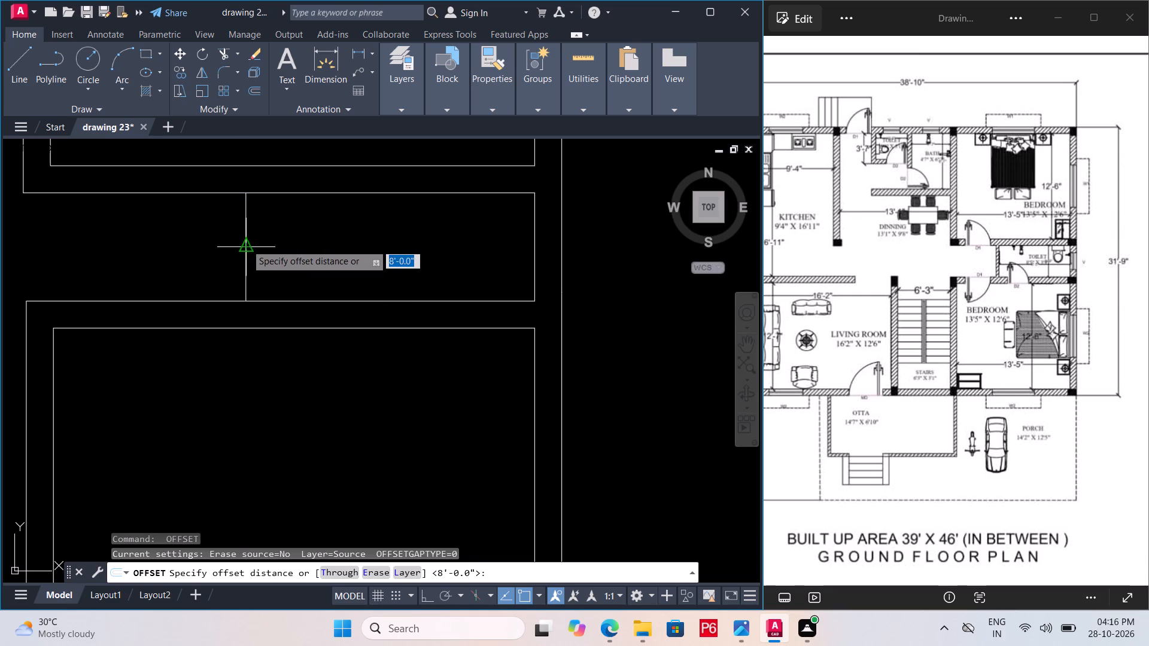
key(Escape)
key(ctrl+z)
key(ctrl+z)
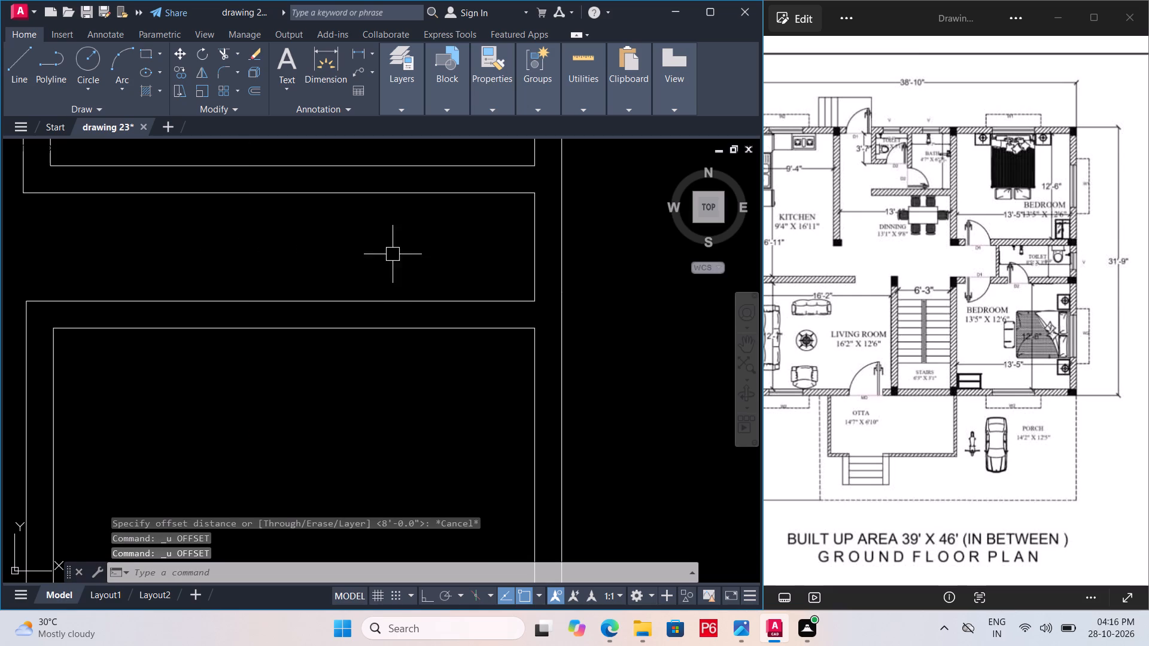
Offset the toilet's exterior wall line 6' leftward to place the partition's inner face.
click(535, 250)
key(o)
key(Return)
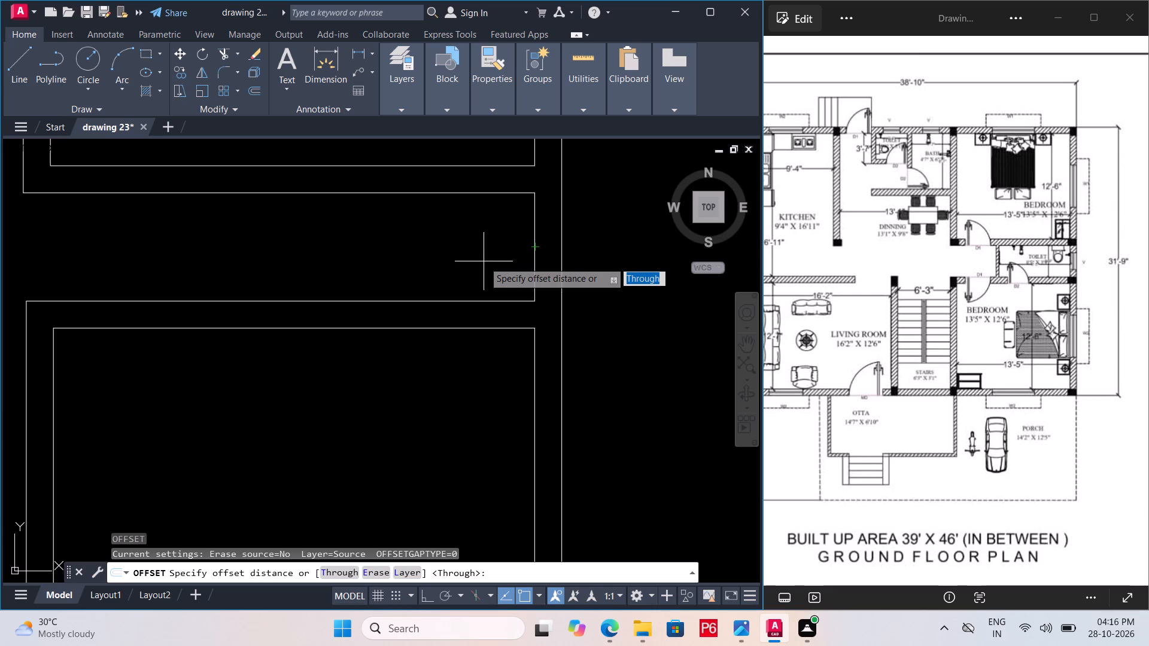
text(6')
key(Return)
click(390, 259)
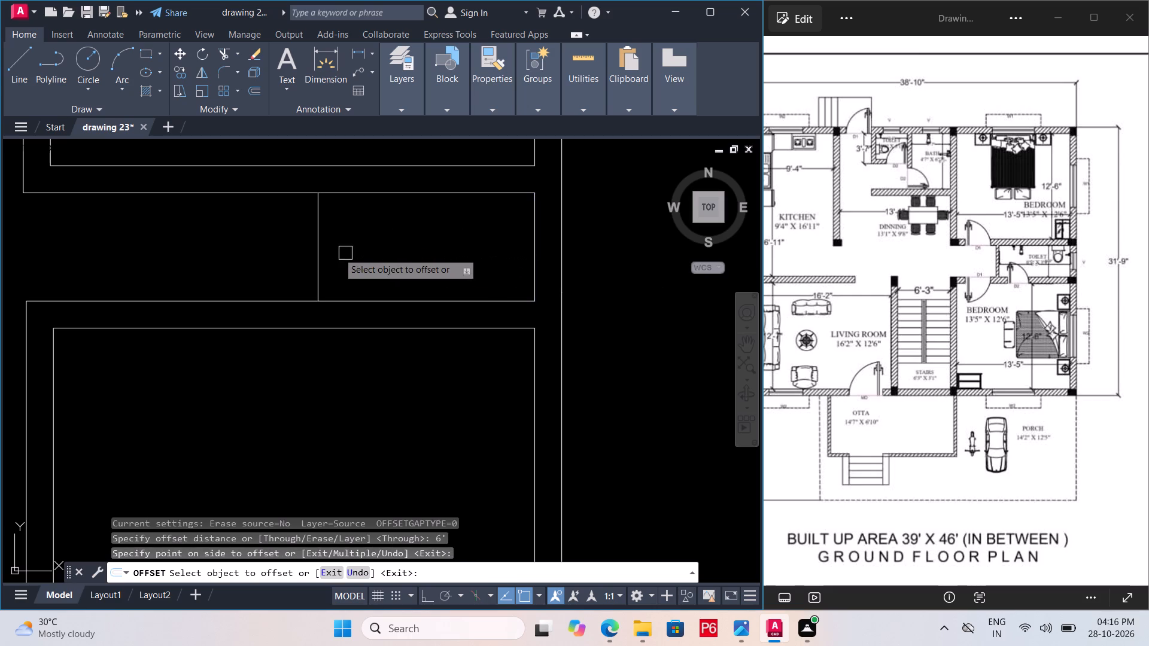
Offset the toilet partition's inner line 6" further left to give the wall its thickness.
click(320, 249)
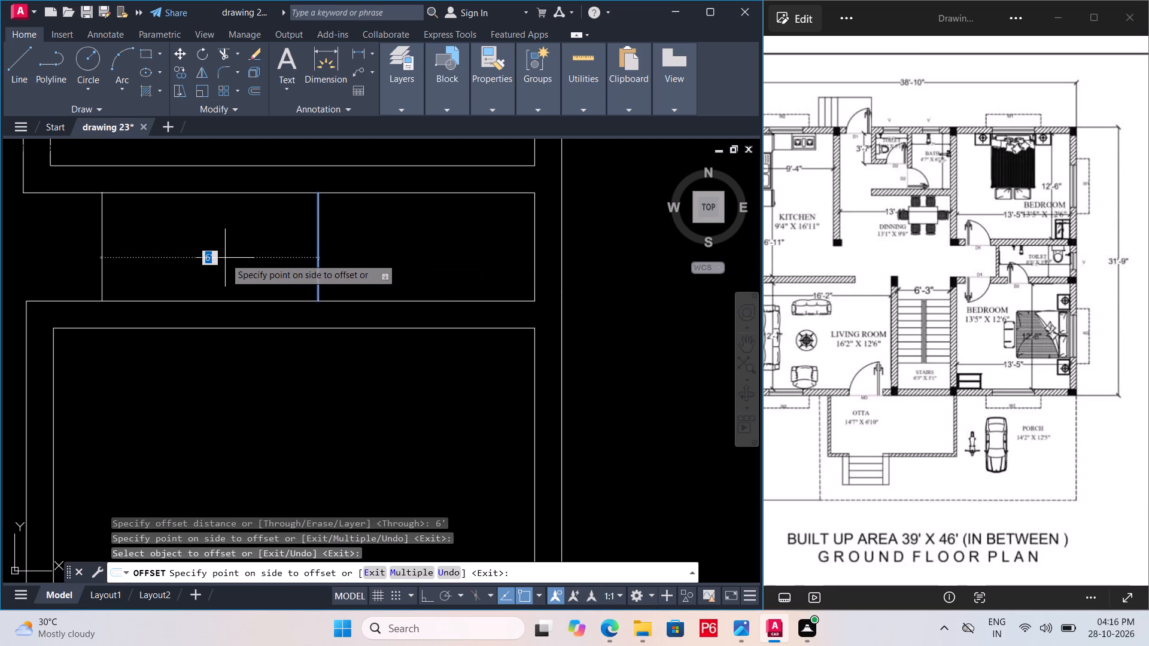
key(6)
key(shift+quotedbl)
key(Return)
Save the drawing with the new toilet partition.
key(ctrl+s)
key(ctrl+s)
key(ctrl+s)
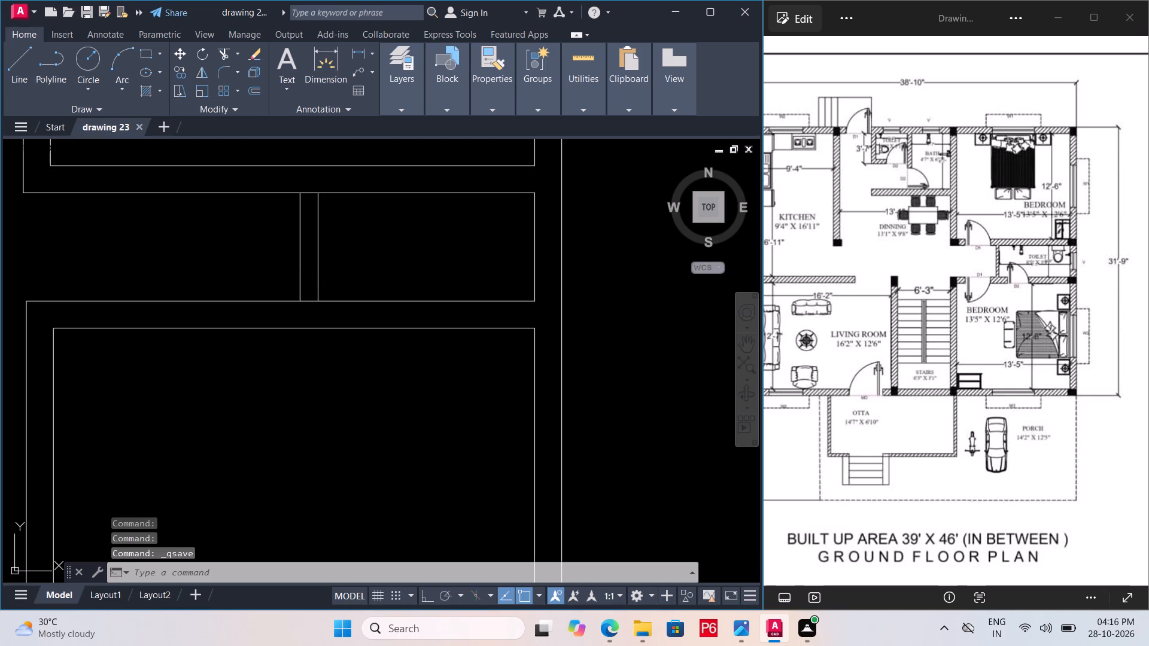
key(ctrl+s)
key(ctrl+s)
key(ctrl+s)
key(ctrl+s)
key(ctrl+s)
Trim the wall line above the toilet between the partition's two lines, and try the same on the line below.
scroll(357, 322, down, 1)
scroll(317, 284, up, 2)
text(tr)
key(space)
key(space)
click(341, 178)
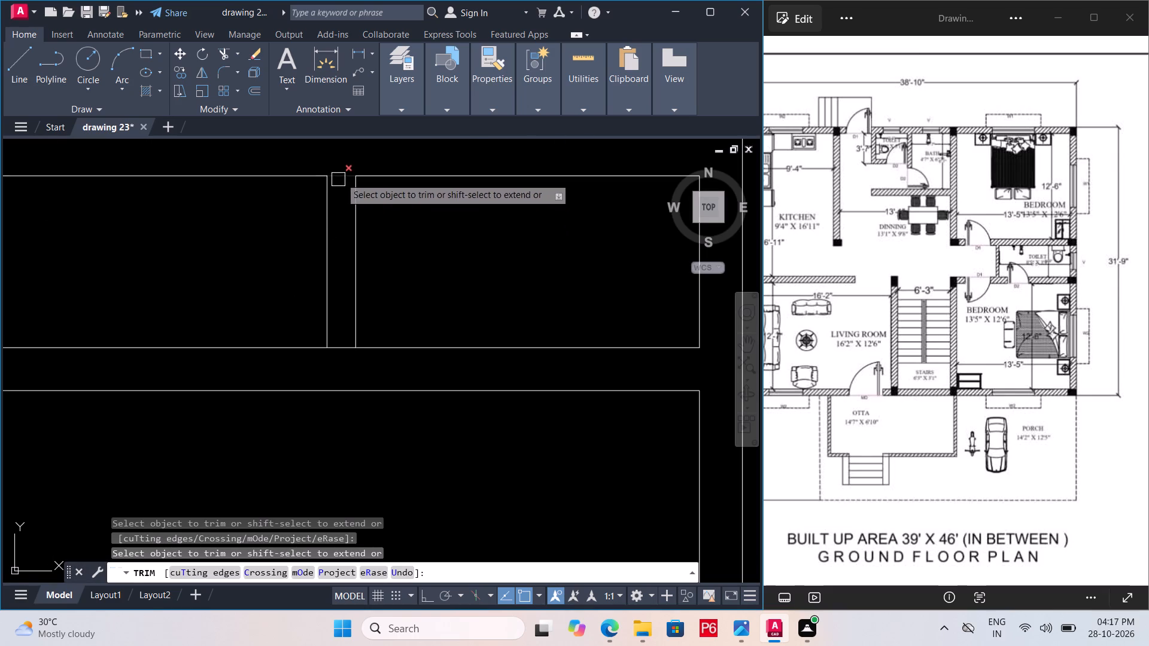
click(339, 356)
scroll(317, 365, down, 1)
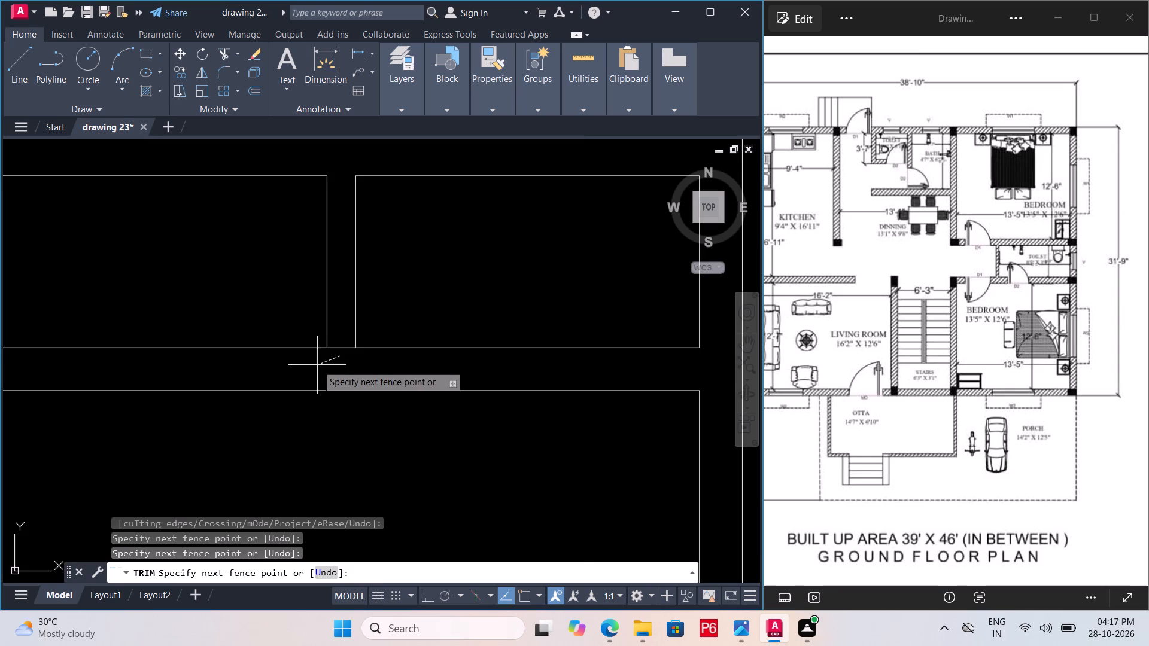
scroll(317, 365, down, 1)
Save the drawing with the trimmed toilet partition junction.
key(ctrl+s)
key(ctrl+s)
key(ctrl+s)
key(ctrl+s)
key(ctrl+s)
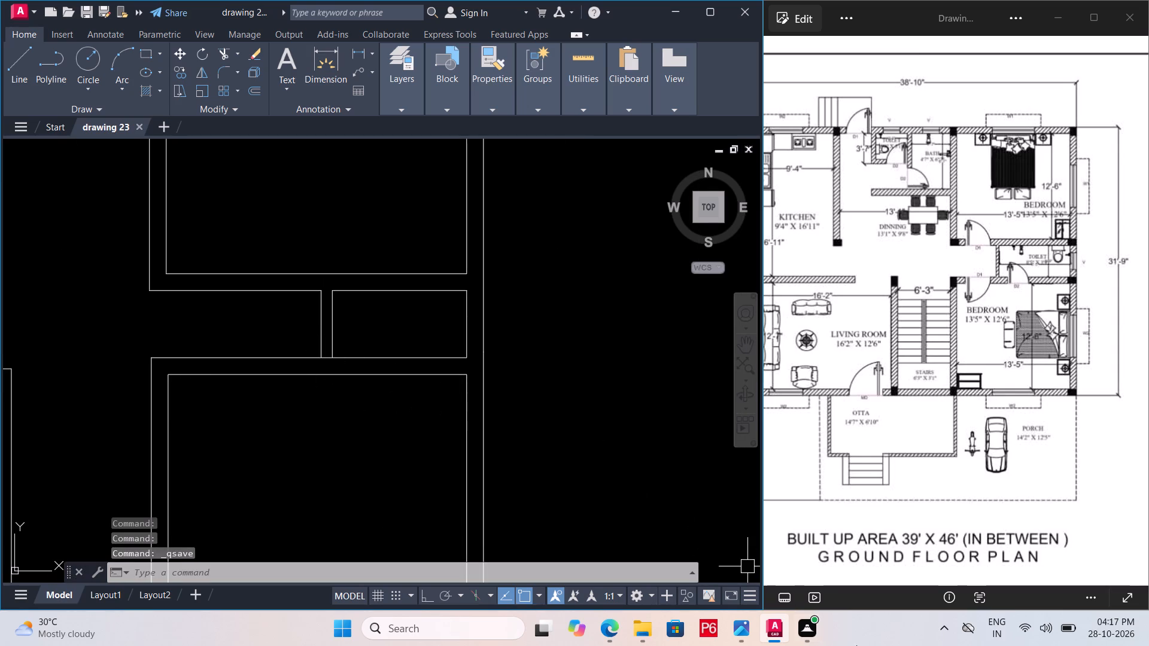
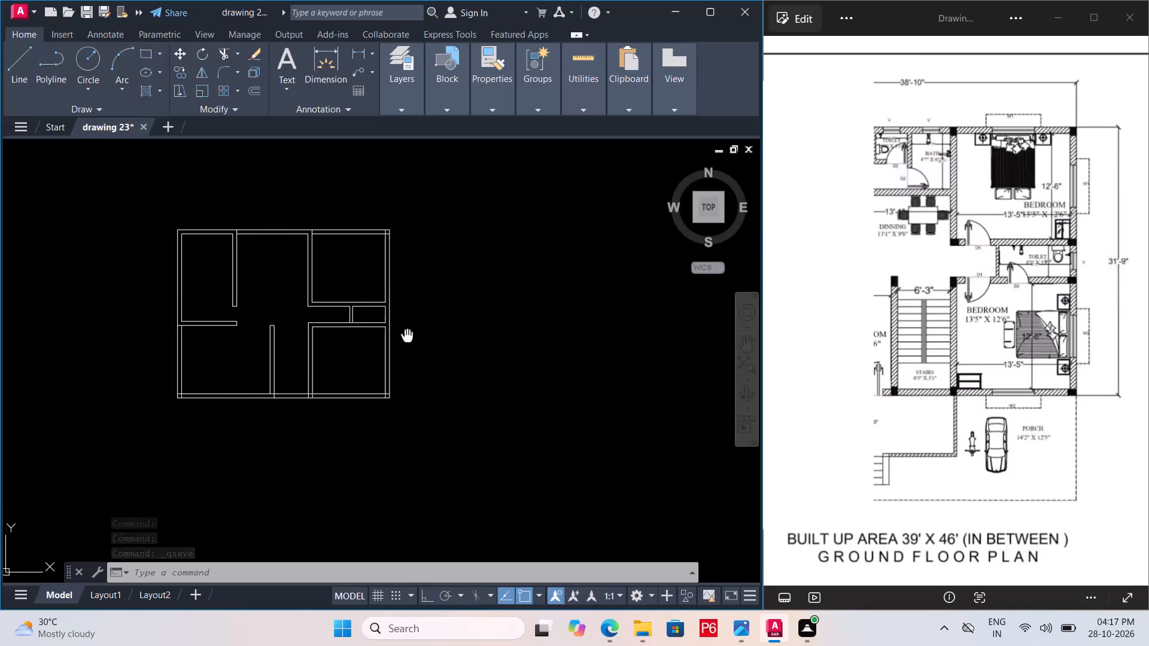
Trim the overlapping lines where the wall between the stairs and lower bedroom meets the bottom exterior wall.
scroll(301, 321, up, 1)
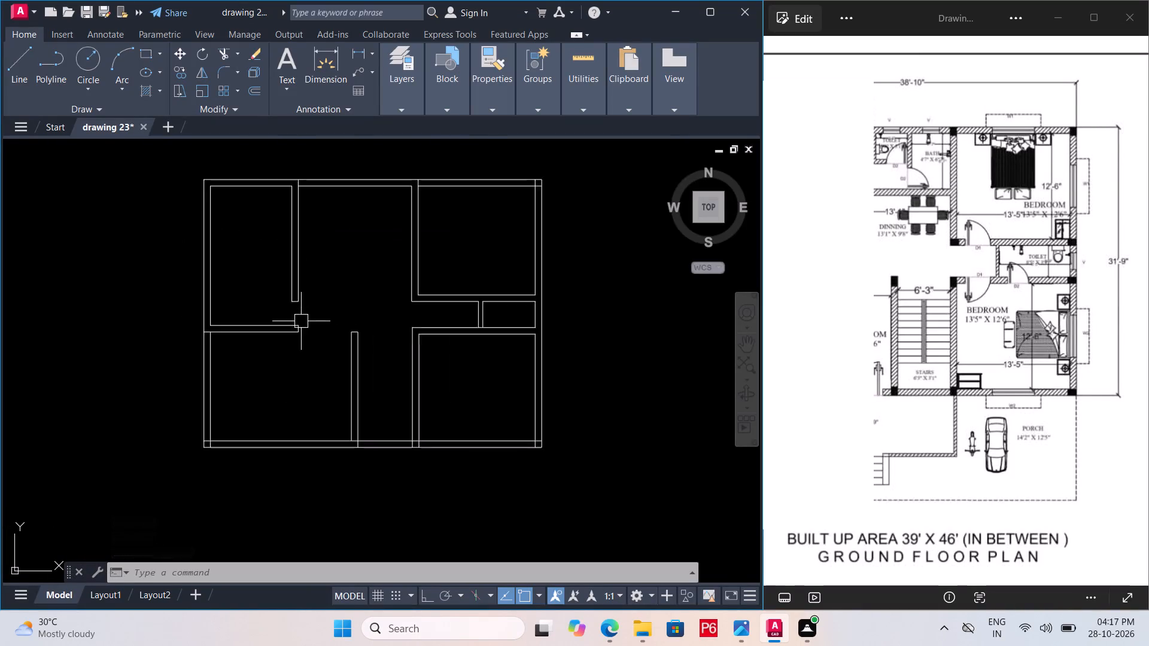
scroll(301, 321, up, 1)
click(925, 308)
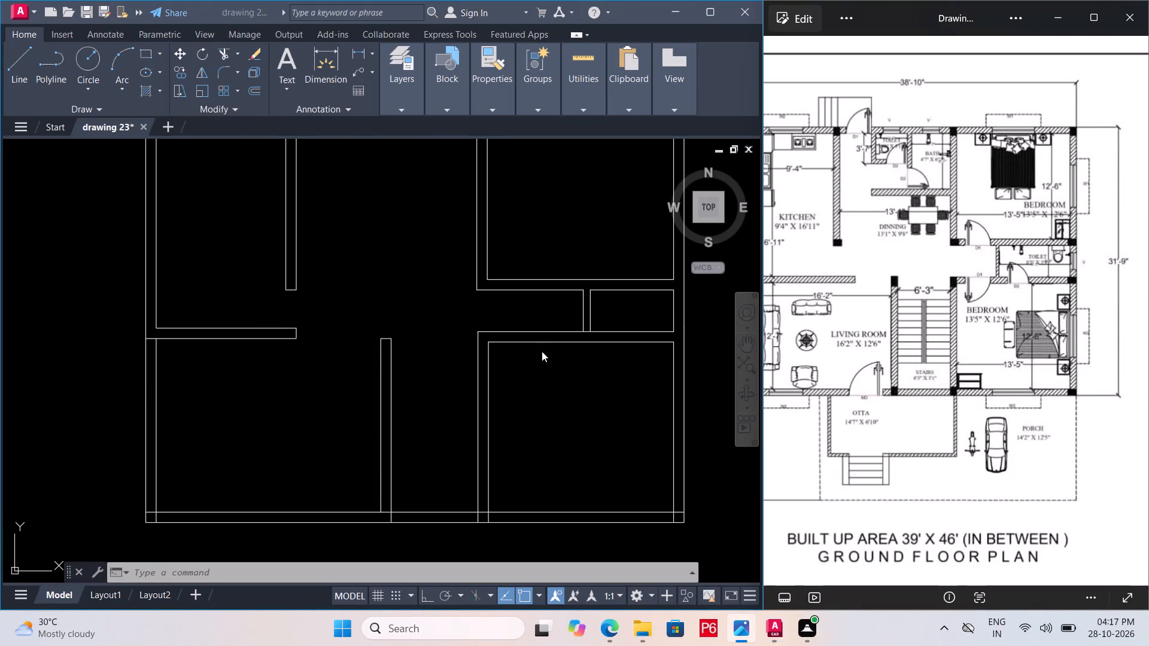
click(542, 351)
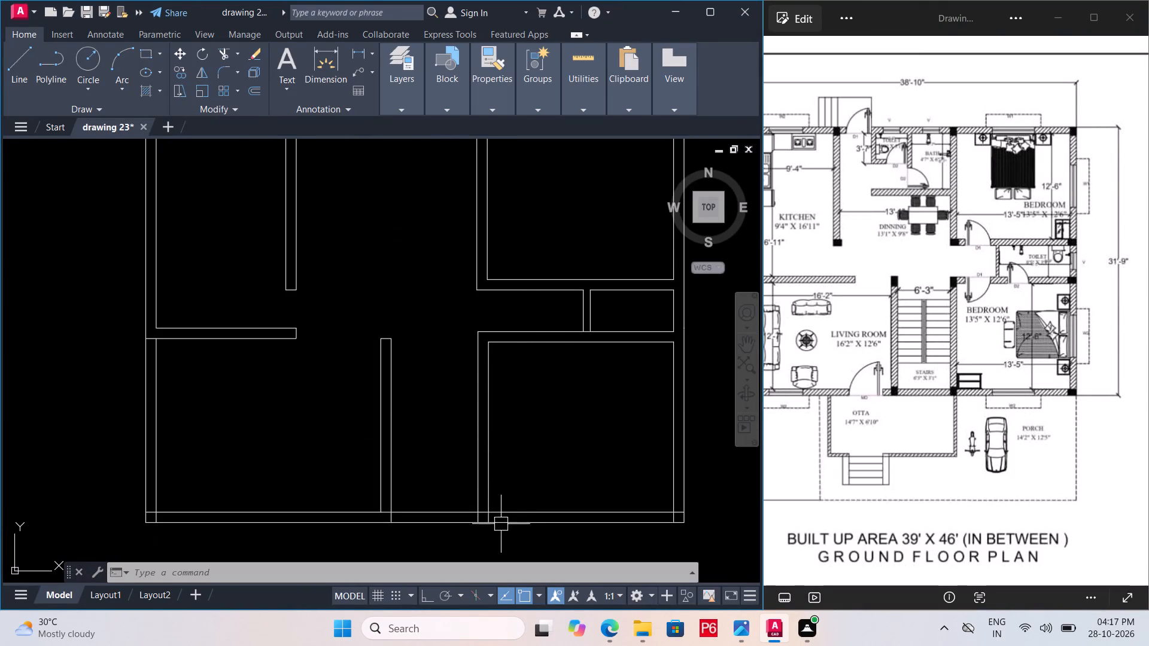
scroll(492, 531, up, 5)
text(tr)
key(space)
key(space)
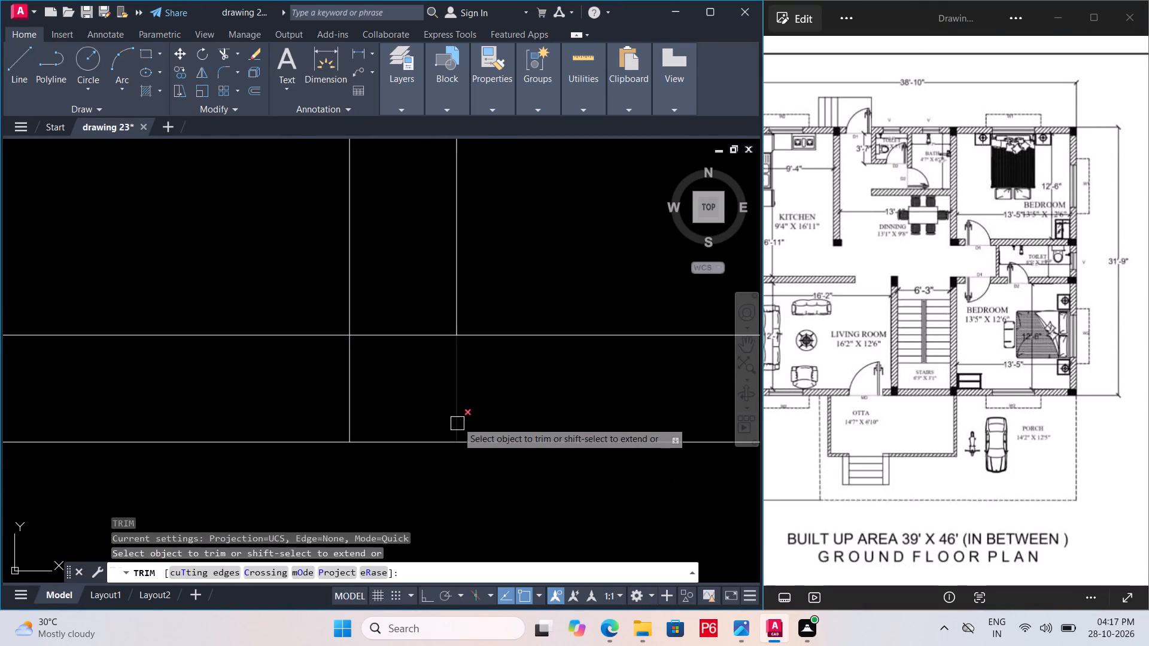
click(457, 400)
click(352, 386)
click(387, 340)
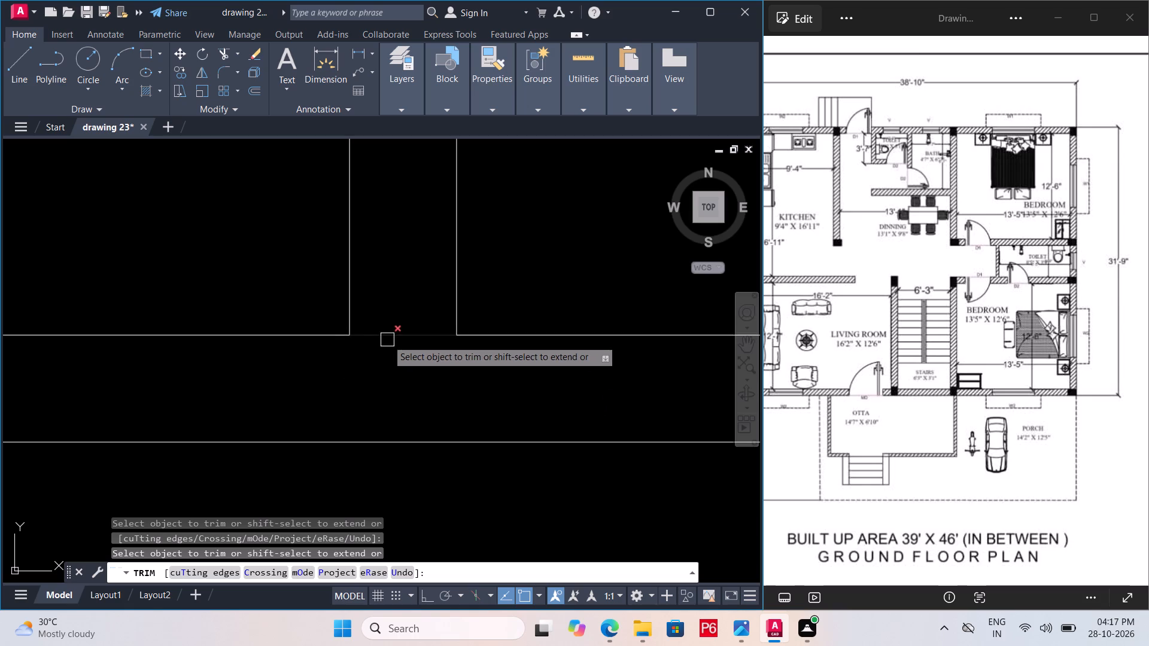
Trim the overlapping lines where the wall between the living room and stairs meets the bottom exterior wall.
scroll(433, 375, down, 4)
scroll(284, 403, down, 3)
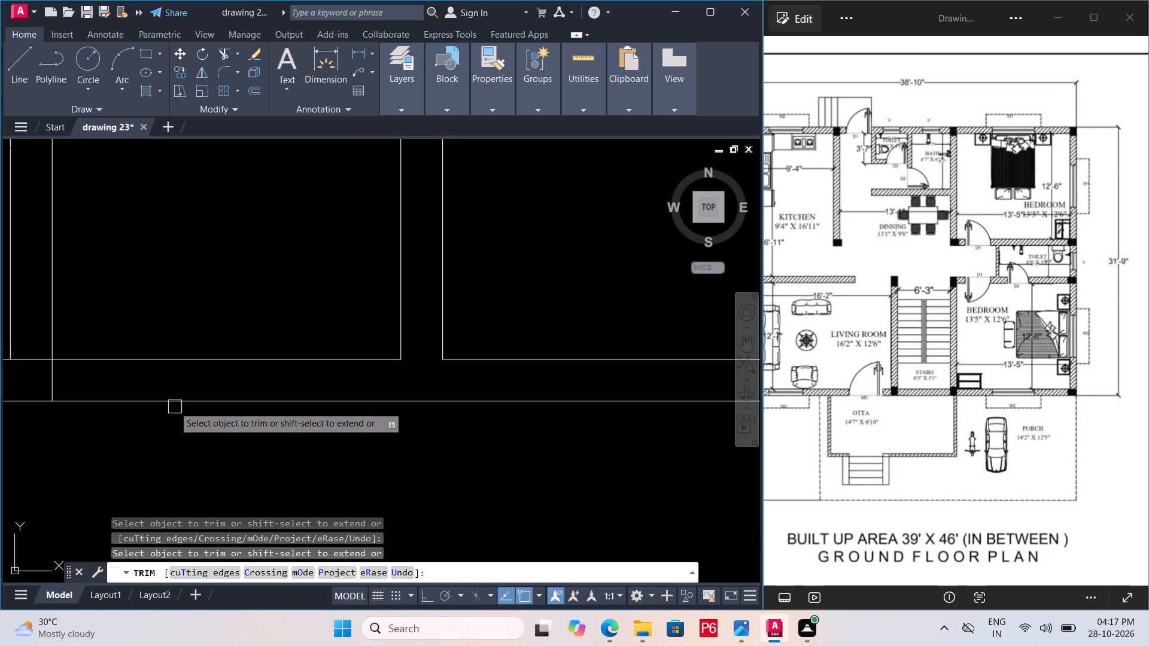
scroll(242, 407, down, 2)
scroll(155, 401, up, 4)
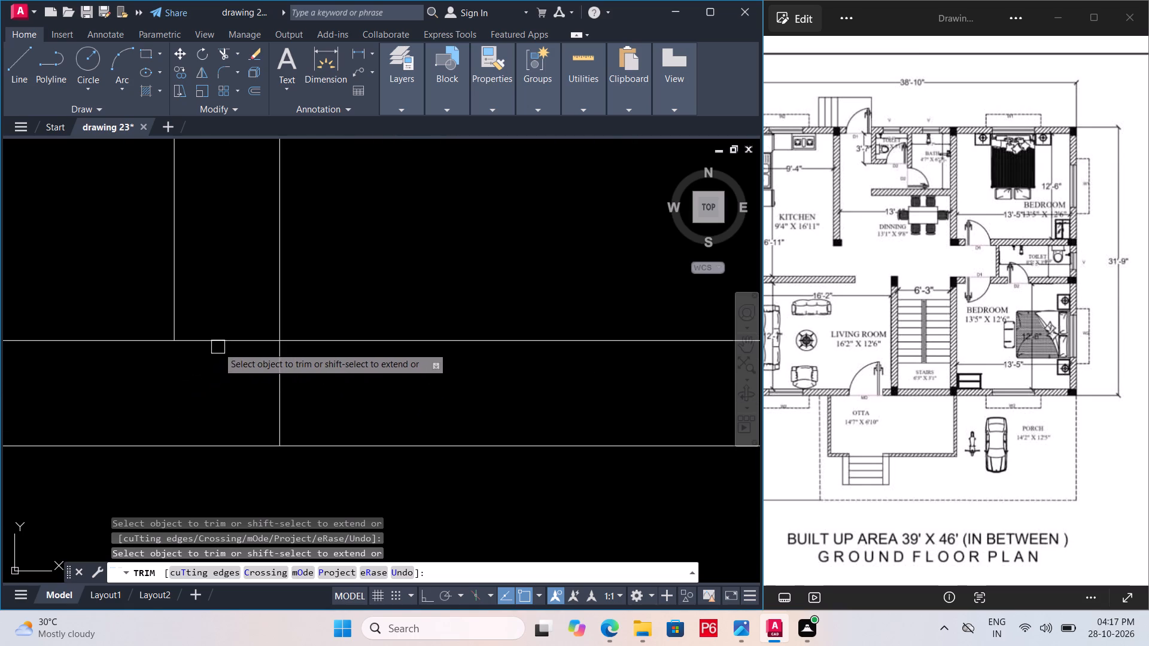
drag(218, 347, 229, 346)
scroll(187, 421, down, 1)
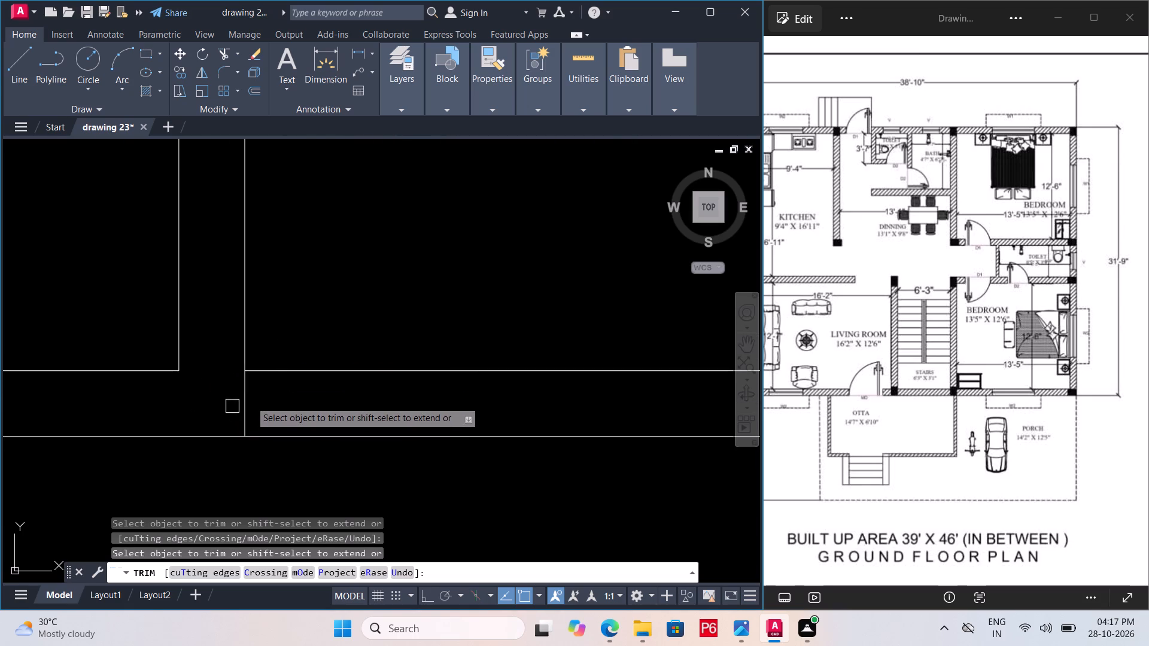
click(249, 401)
Trim the inner wall line overlaps at the plan's lower-right and lower-left exterior corners.
scroll(177, 404, down, 5)
scroll(360, 409, up, 2)
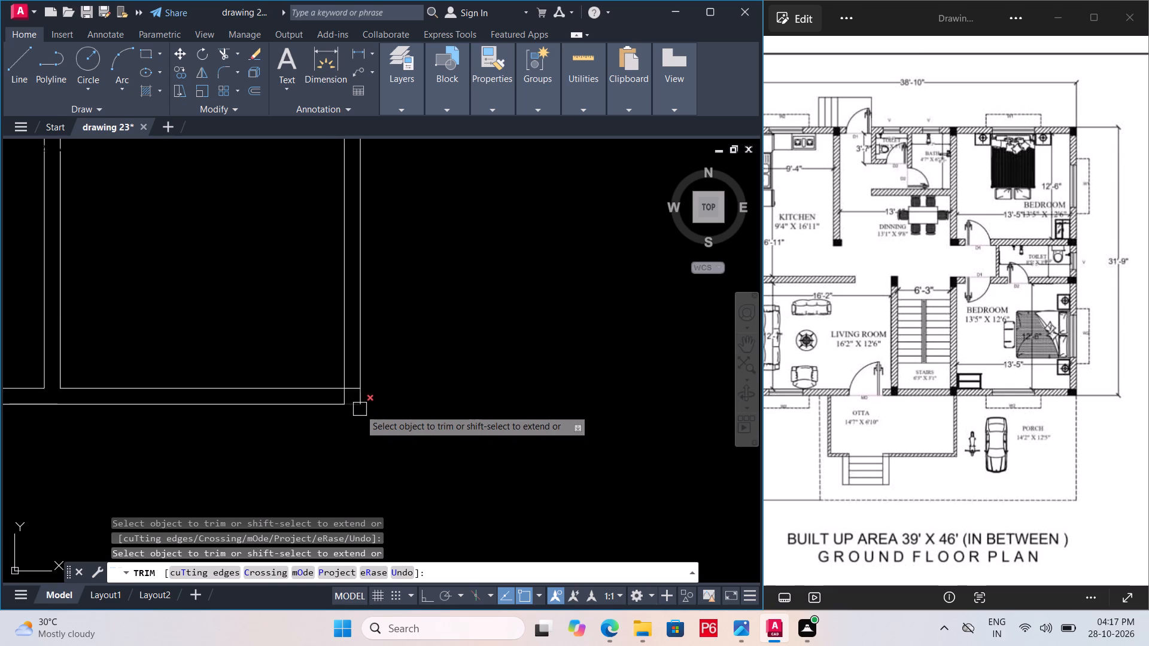
scroll(360, 409, up, 3)
click(296, 364)
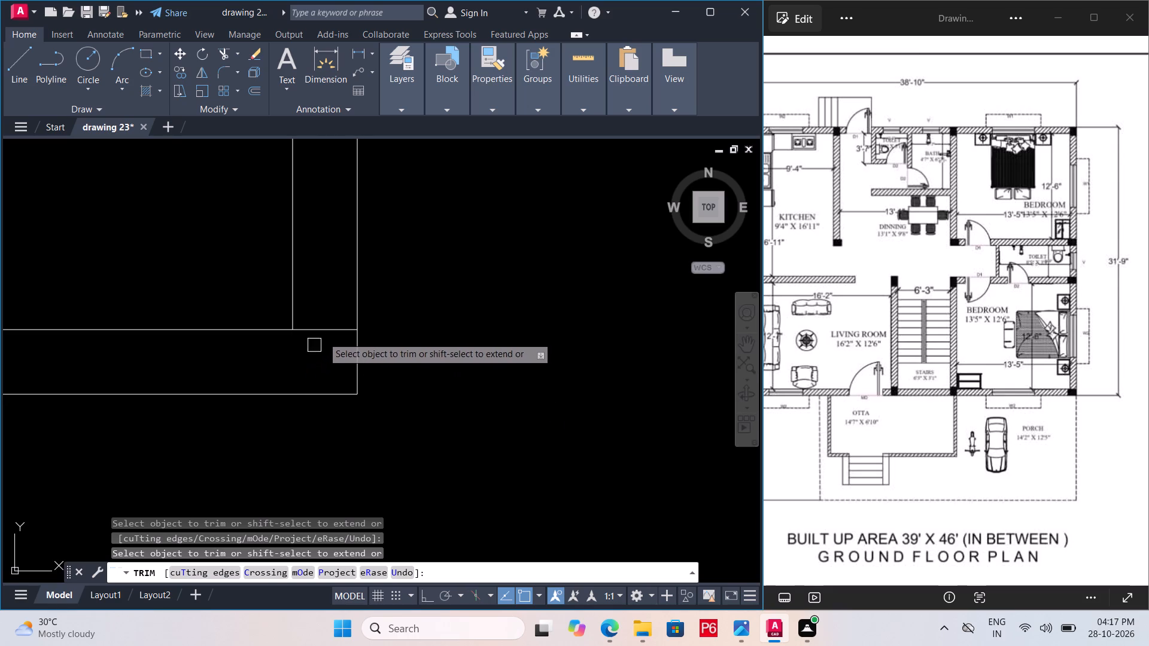
click(326, 334)
scroll(421, 359, down, 6)
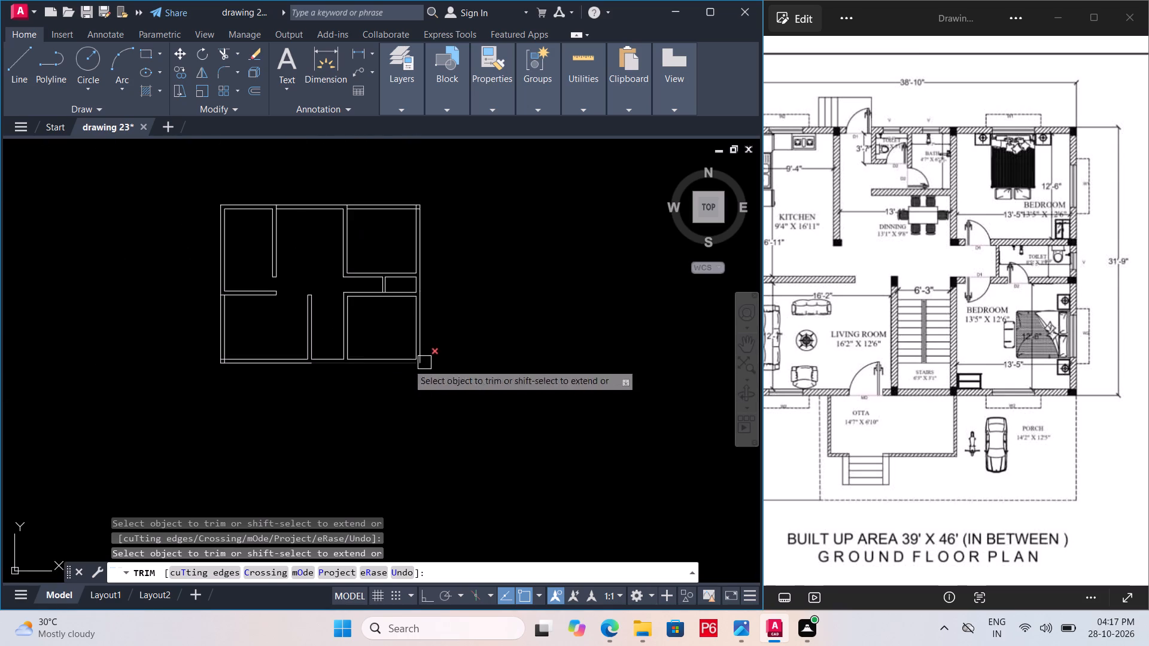
scroll(223, 361, up, 7)
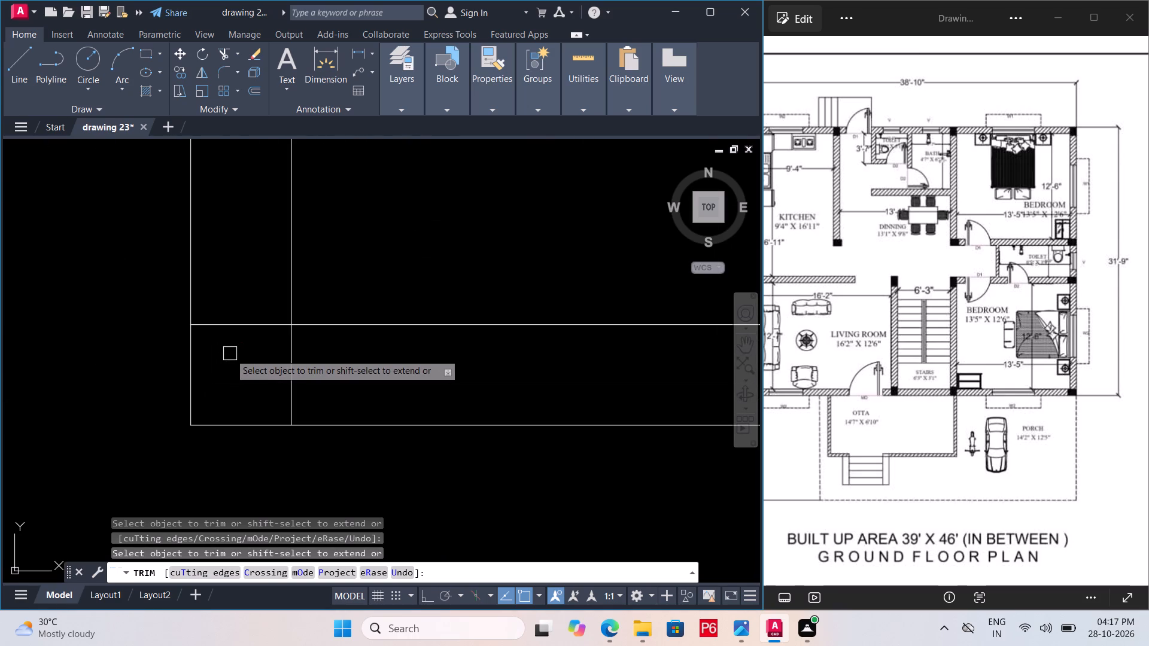
click(245, 328)
click(293, 368)
Trim the kitchen and living room dividing wall's line where it crosses the left exterior wall.
scroll(224, 415, down, 3)
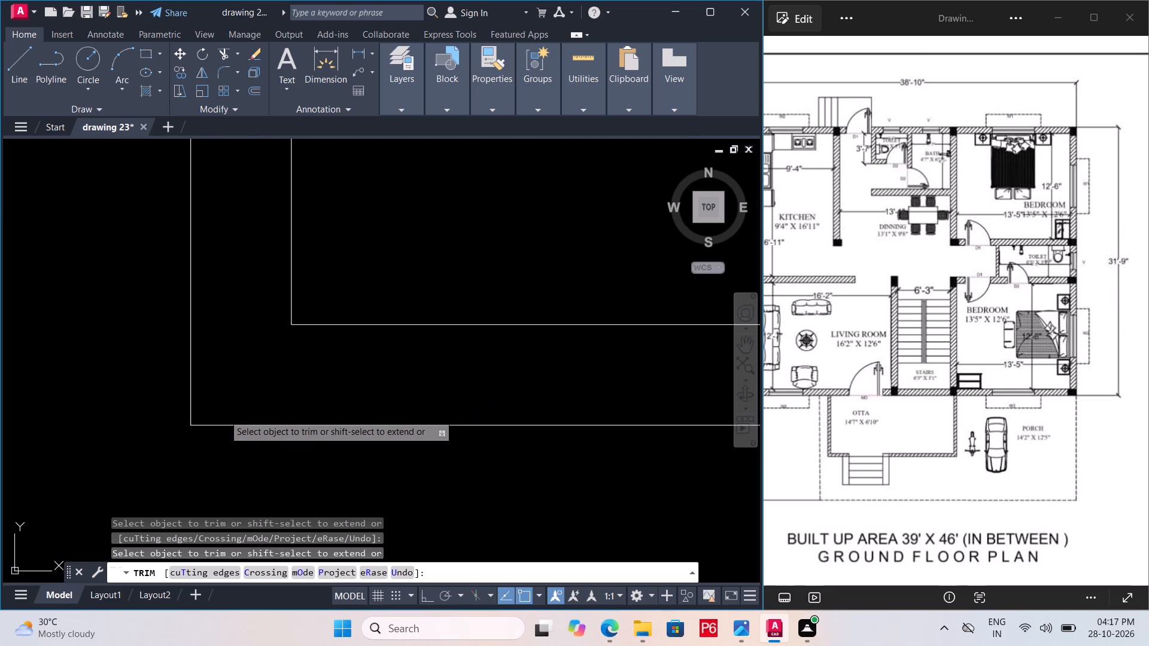
scroll(215, 419, down, 3)
scroll(217, 255, up, 5)
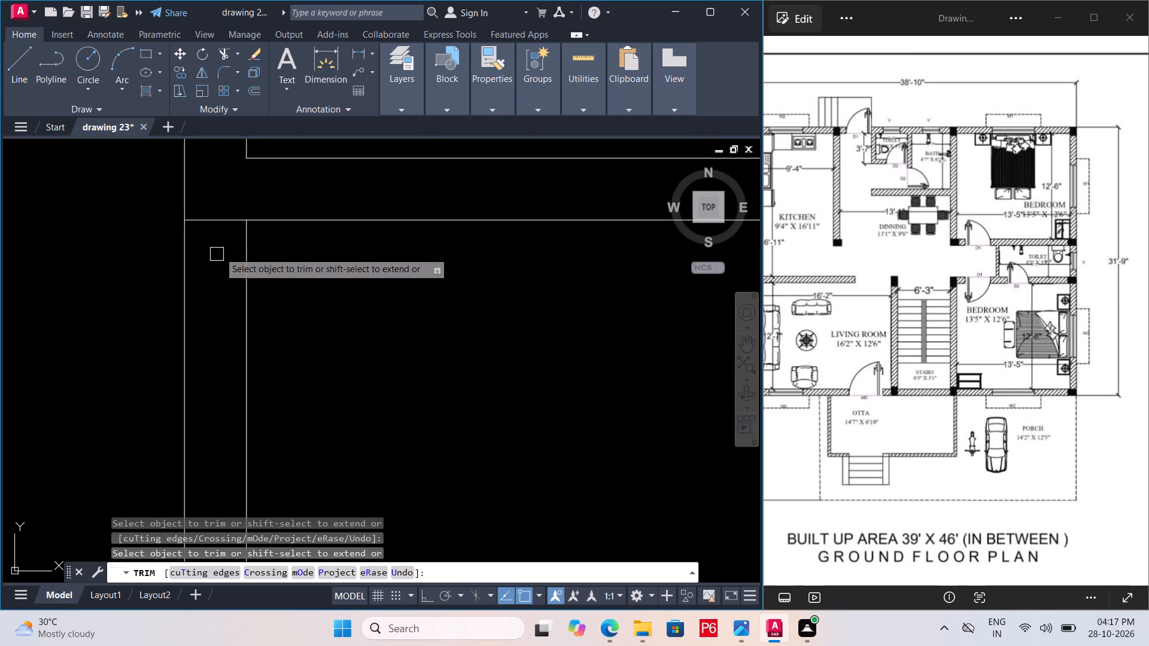
click(226, 224)
Trim the wall line below the toilet between the toilet partition's two lines.
scroll(194, 322, down, 5)
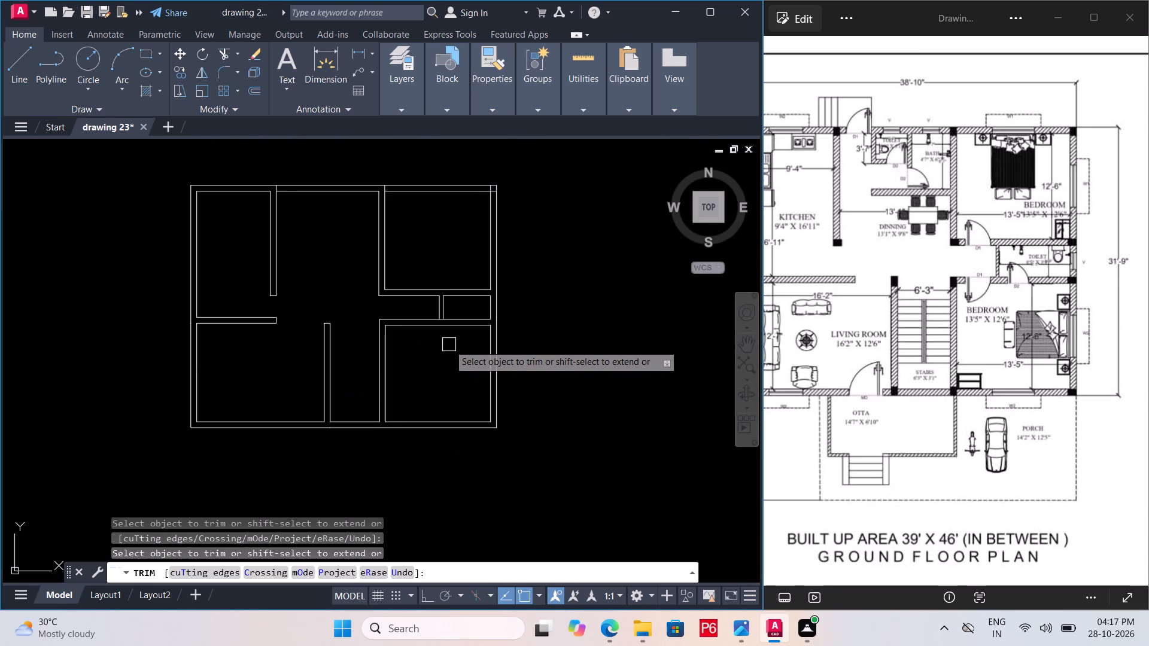
scroll(446, 324, up, 6)
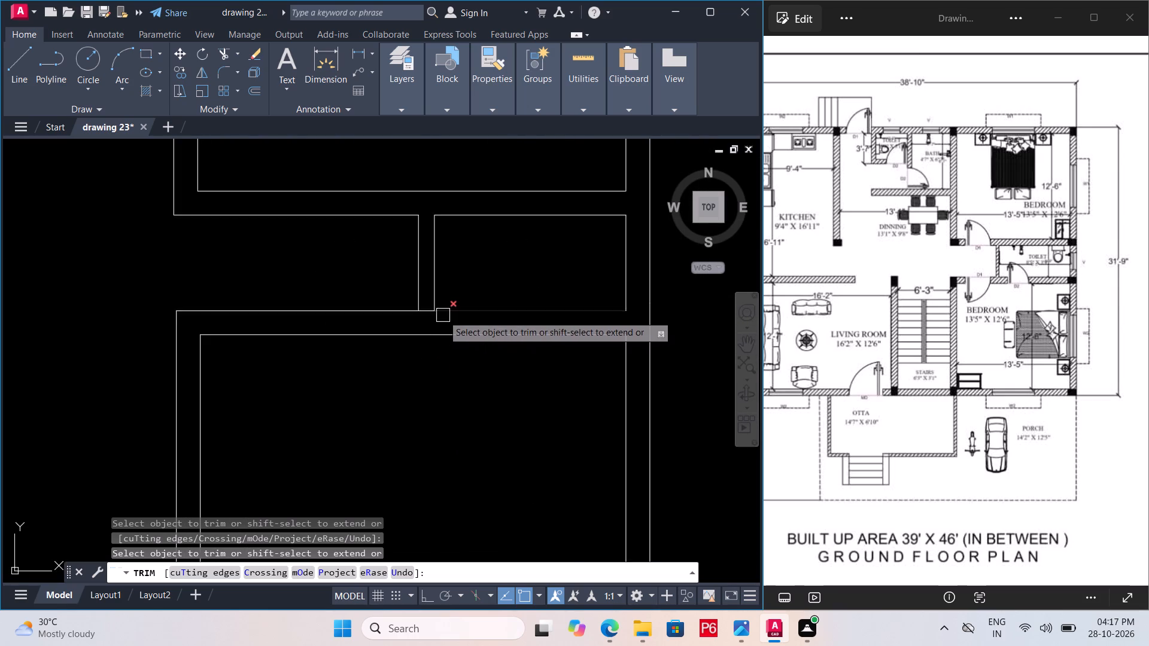
click(406, 304)
scroll(439, 365, down, 3)
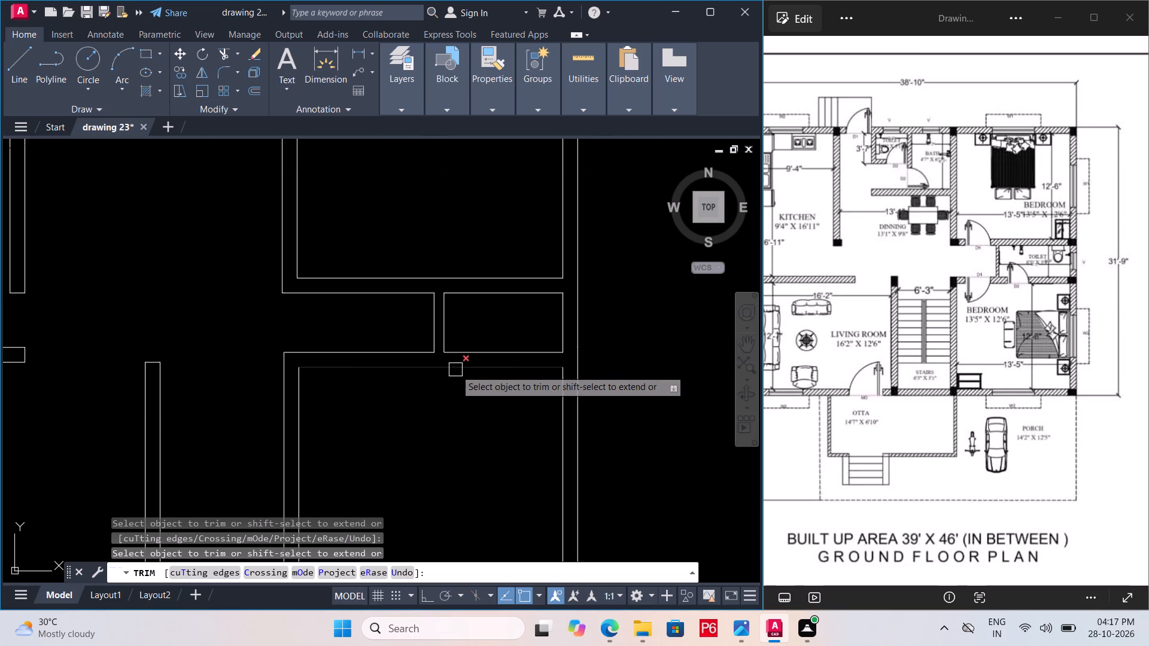
Trim the inner wall line overlaps at the plan's upper-right exterior corner.
scroll(455, 370, down, 1)
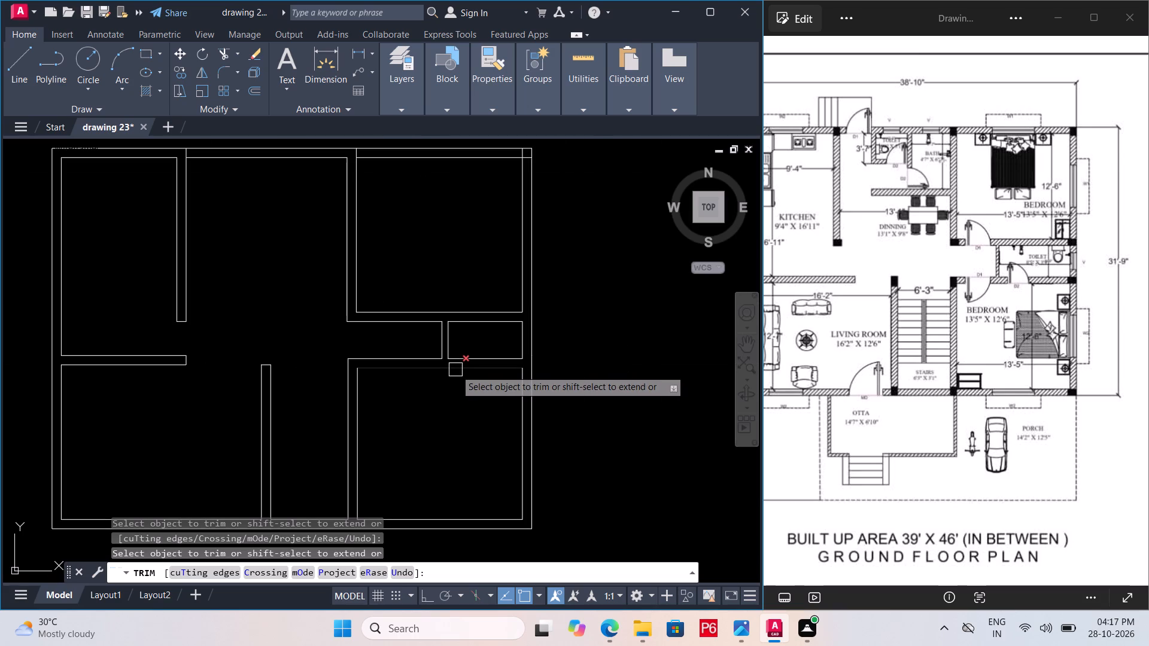
scroll(537, 154, up, 2)
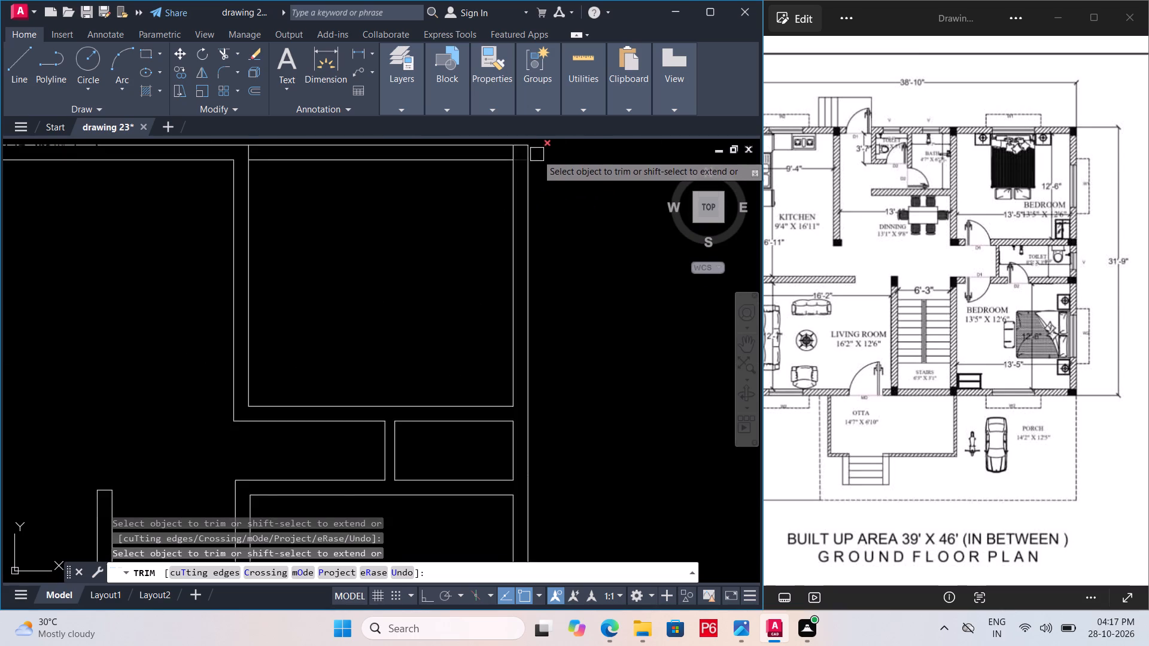
scroll(537, 154, up, 2)
scroll(545, 274, down, 1)
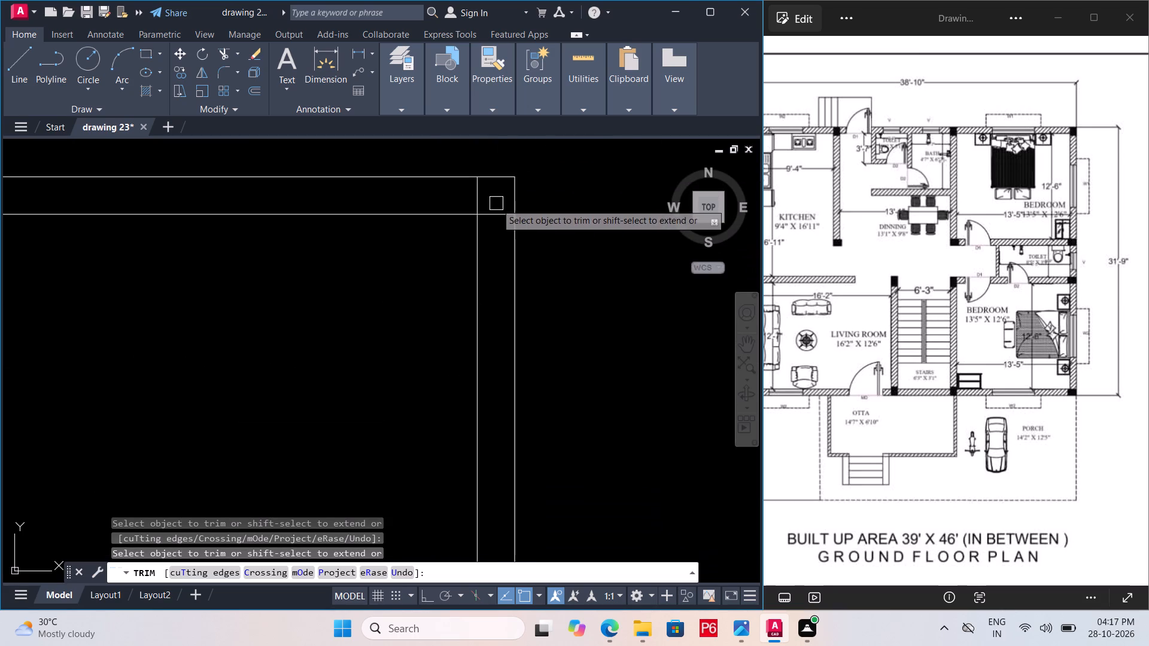
scroll(496, 203, up, 1)
click(491, 217)
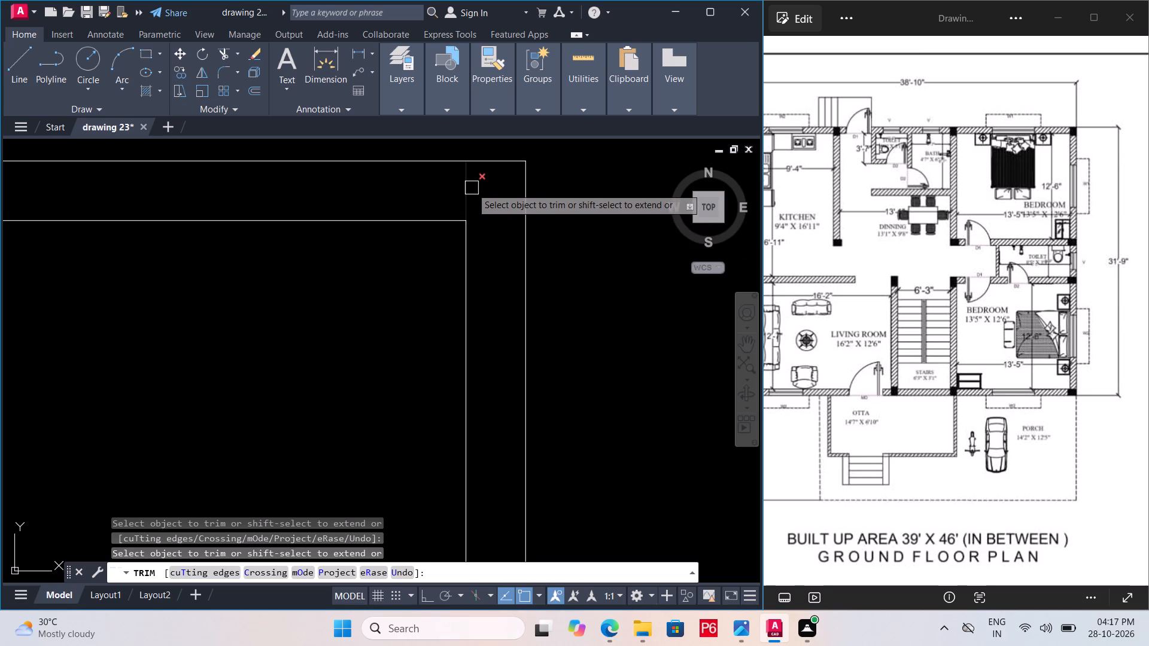
click(472, 188)
Trim the upper bedroom wall's and kitchen wall's line ends where they cross the top exterior wall.
scroll(550, 256, down, 4)
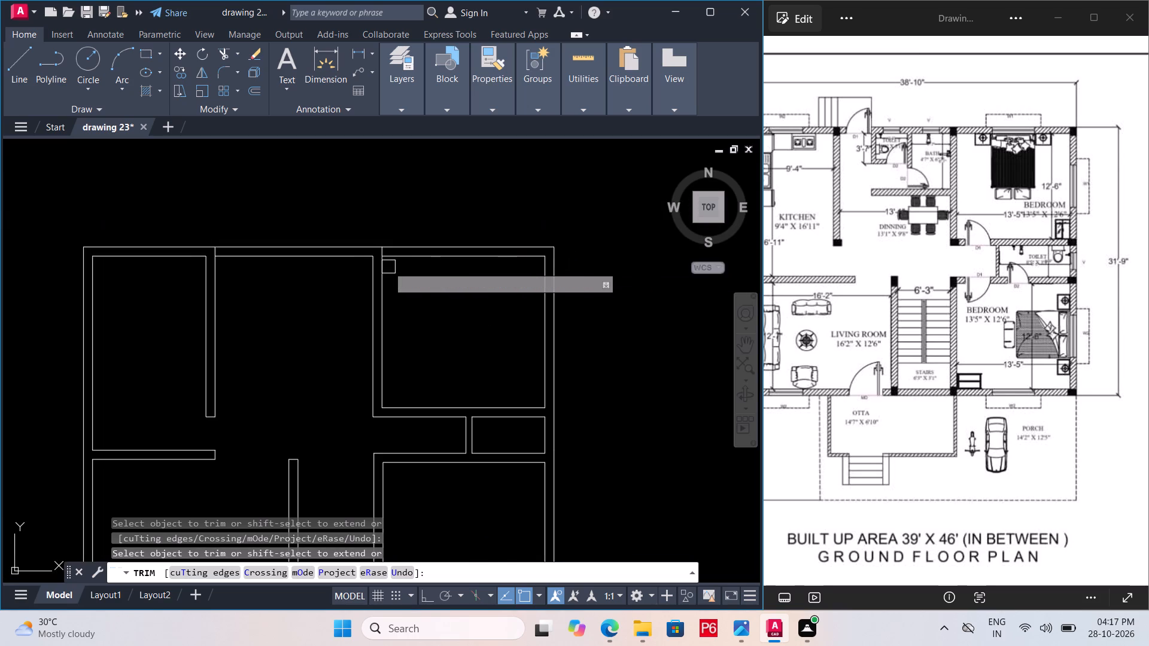
scroll(382, 257, up, 4)
click(380, 234)
scroll(486, 310, down, 5)
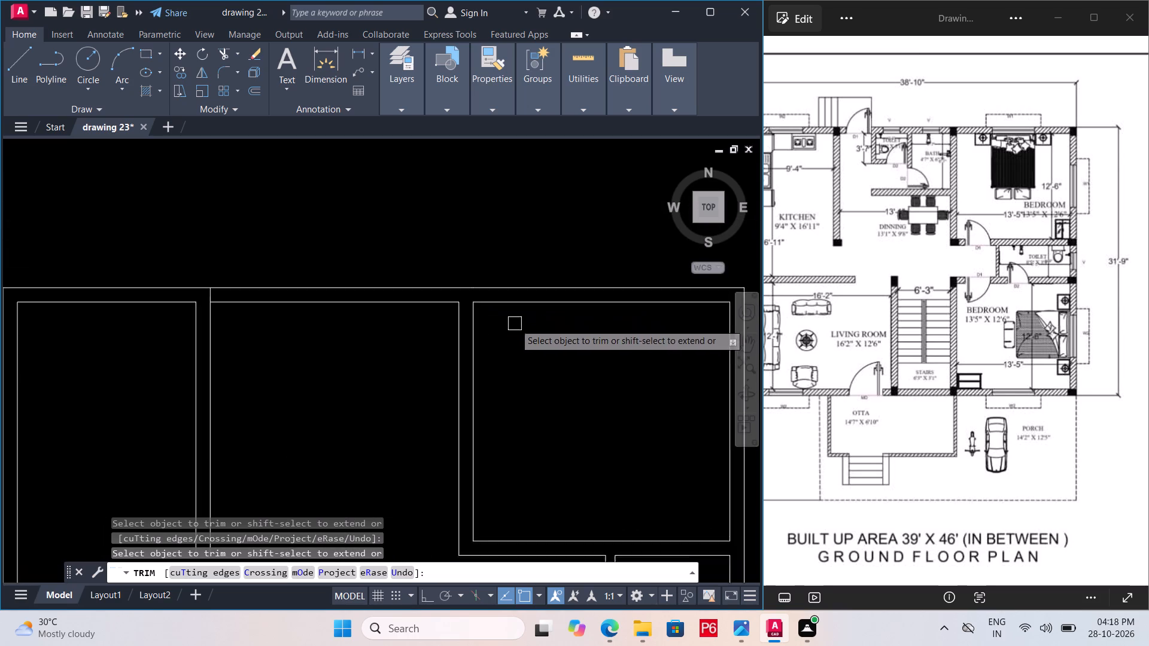
scroll(352, 313, up, 2)
scroll(448, 312, up, 3)
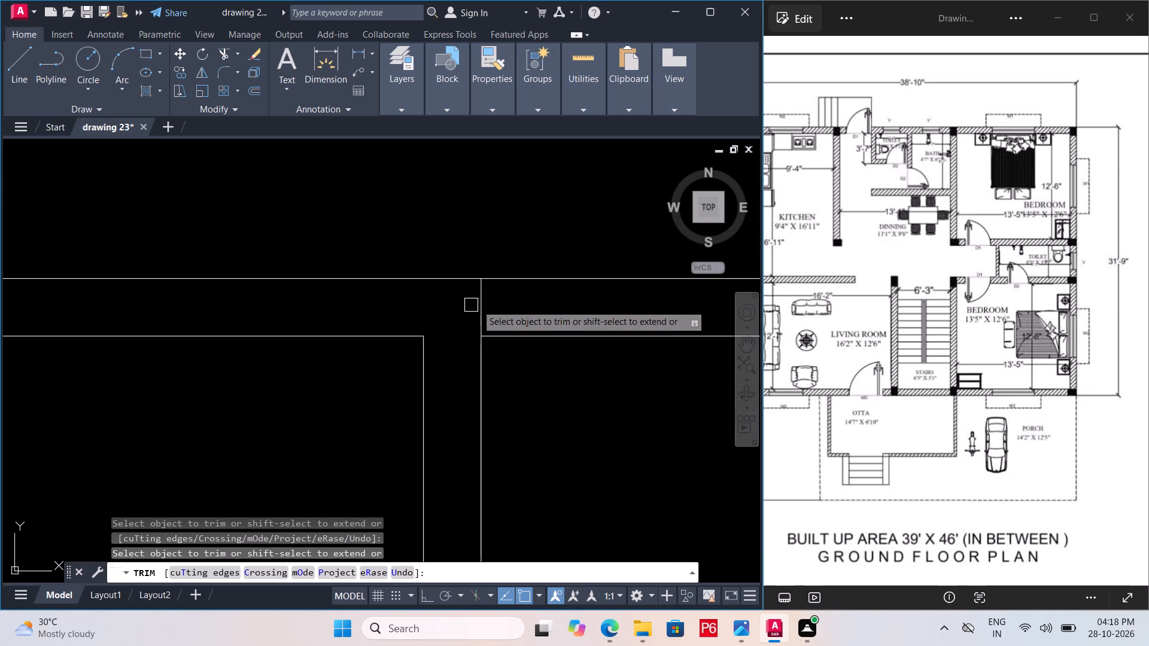
double_click(481, 304)
Save the drawing with the cleaned wall corners and junctions.
scroll(384, 298, down, 5)
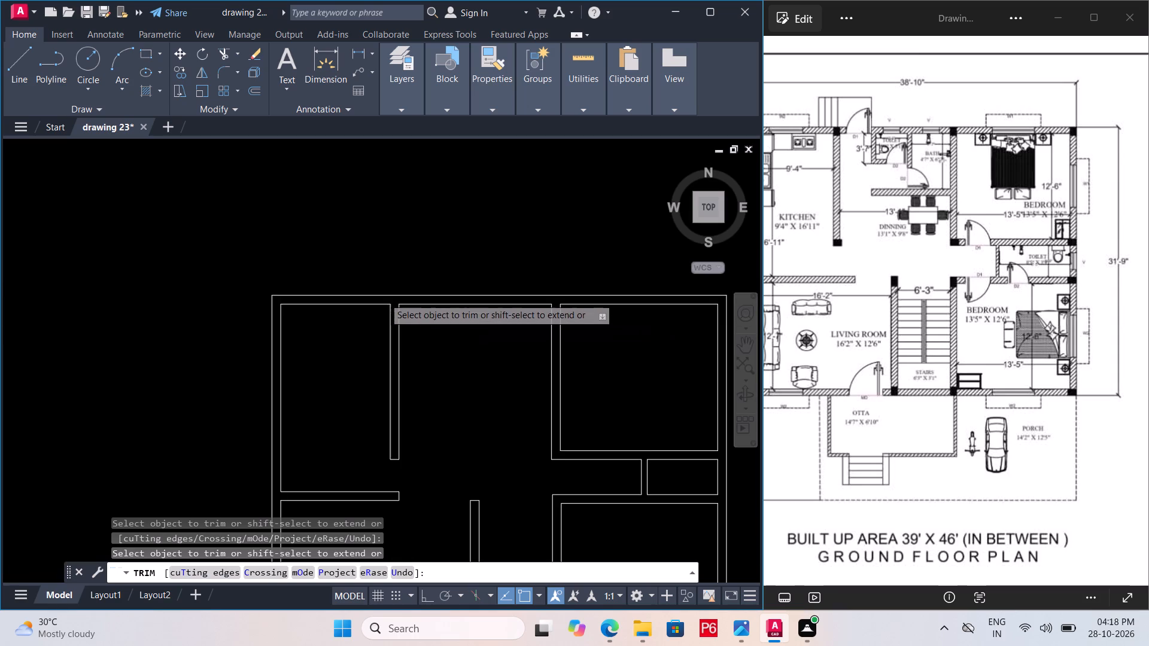
scroll(384, 298, down, 2)
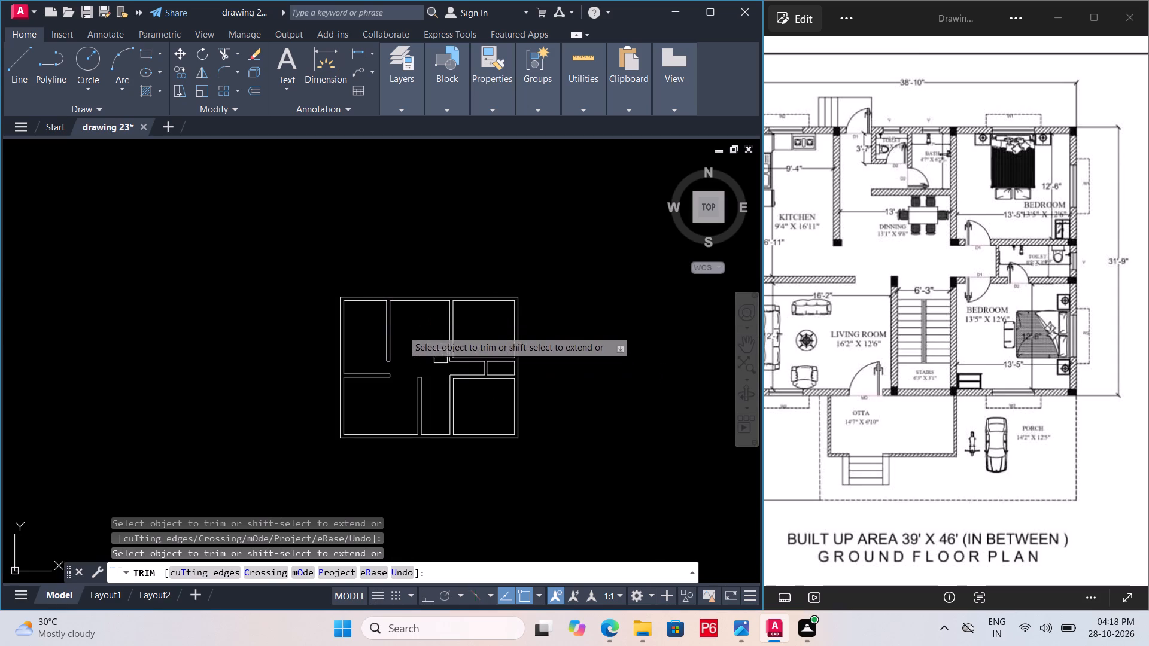
scroll(402, 330, down, 1)
scroll(437, 398, up, 1)
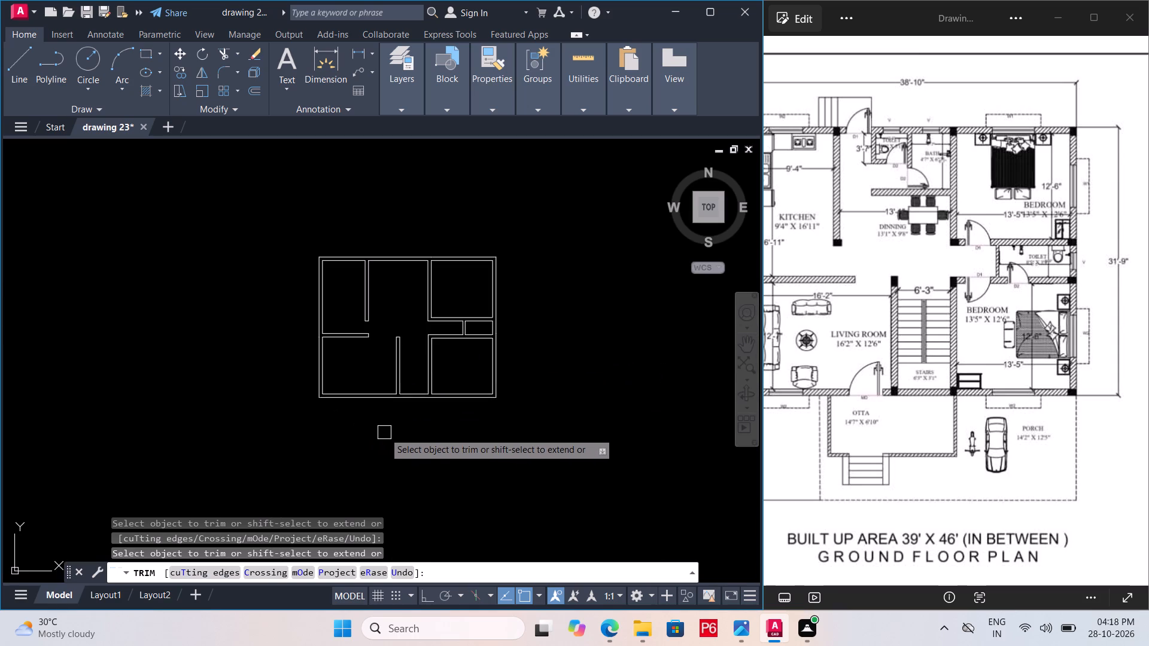
key(ctrl+s)
key(ctrl+s)
key(ctrl+s)
key(ctrl+s)
key(ctrl+s)
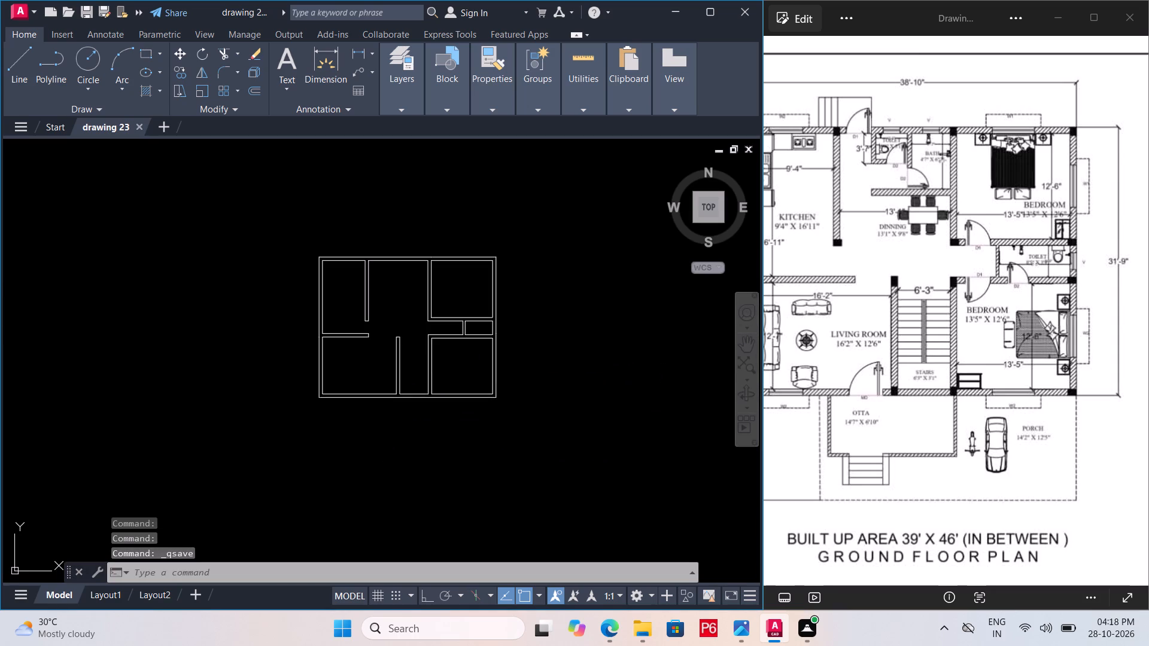
key(ctrl+s)
key(ctrl+s)
key(ctrl+s)
key(ctrl+s)
key(ctrl+s)
key(ctrl+s)
key(ctrl+s)
Offset the top wall's inner line 6' downward between the kitchen and upper bedroom walls.
scroll(388, 282, up, 1)
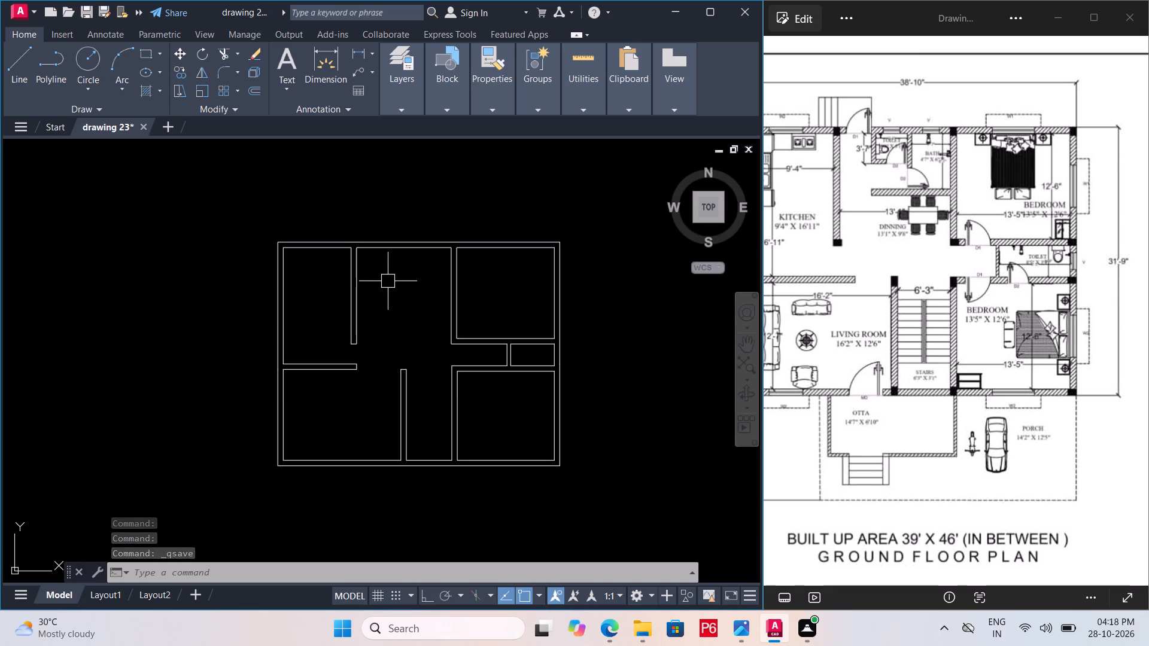
scroll(402, 275, up, 1)
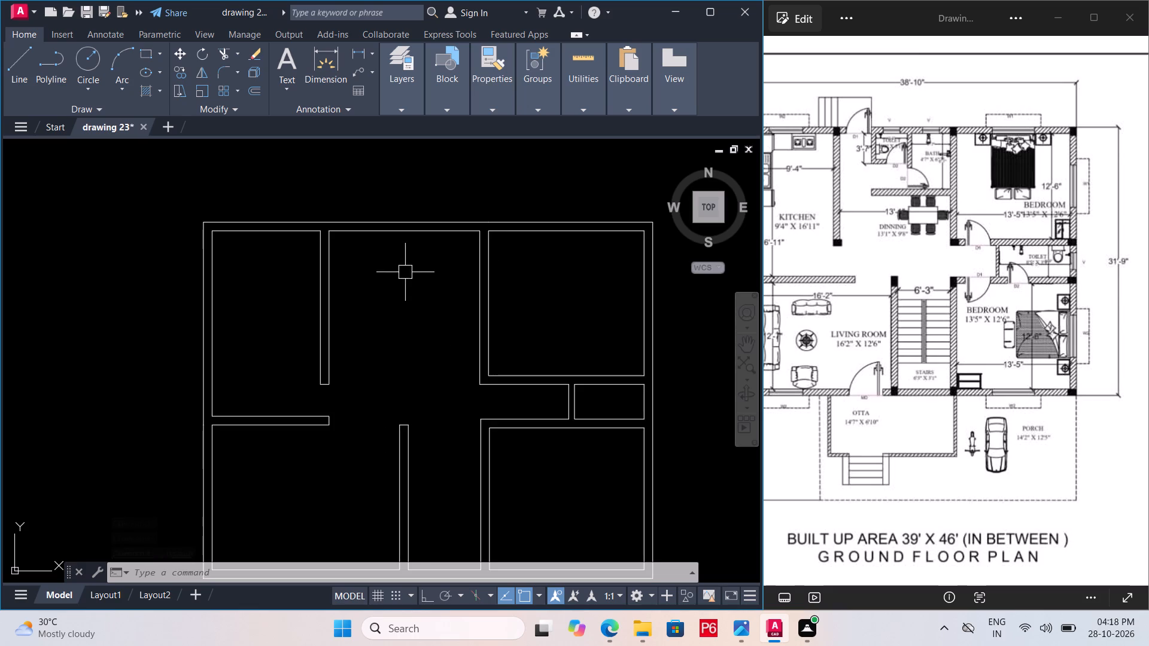
scroll(449, 231, up, 1)
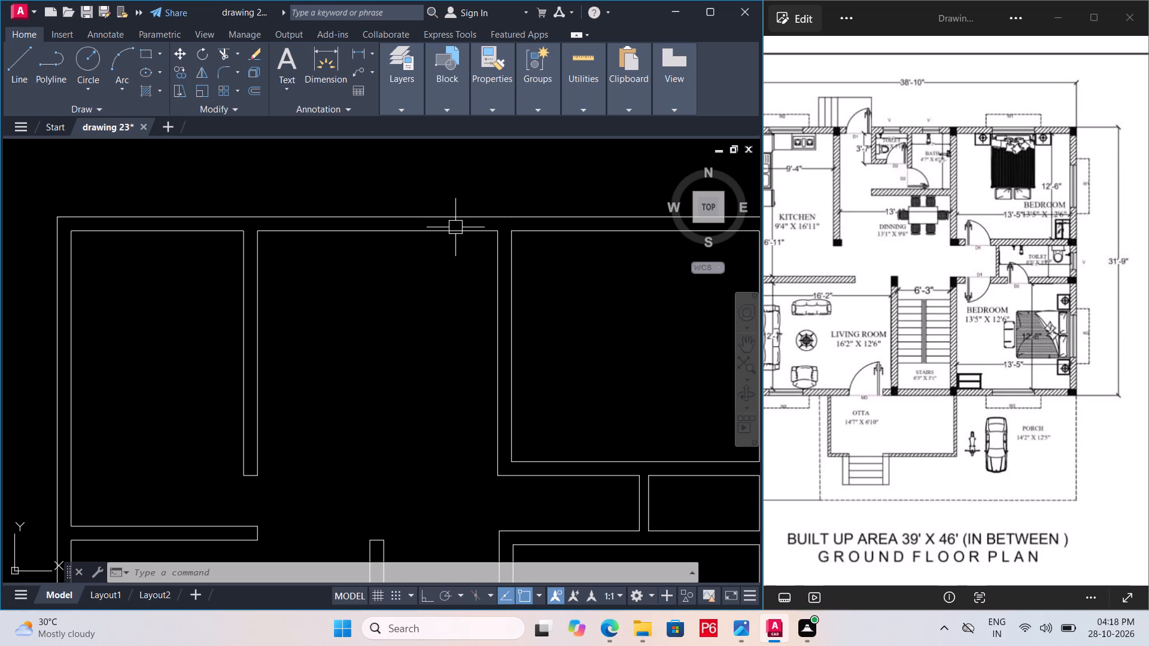
click(455, 227)
key(o)
key(Return)
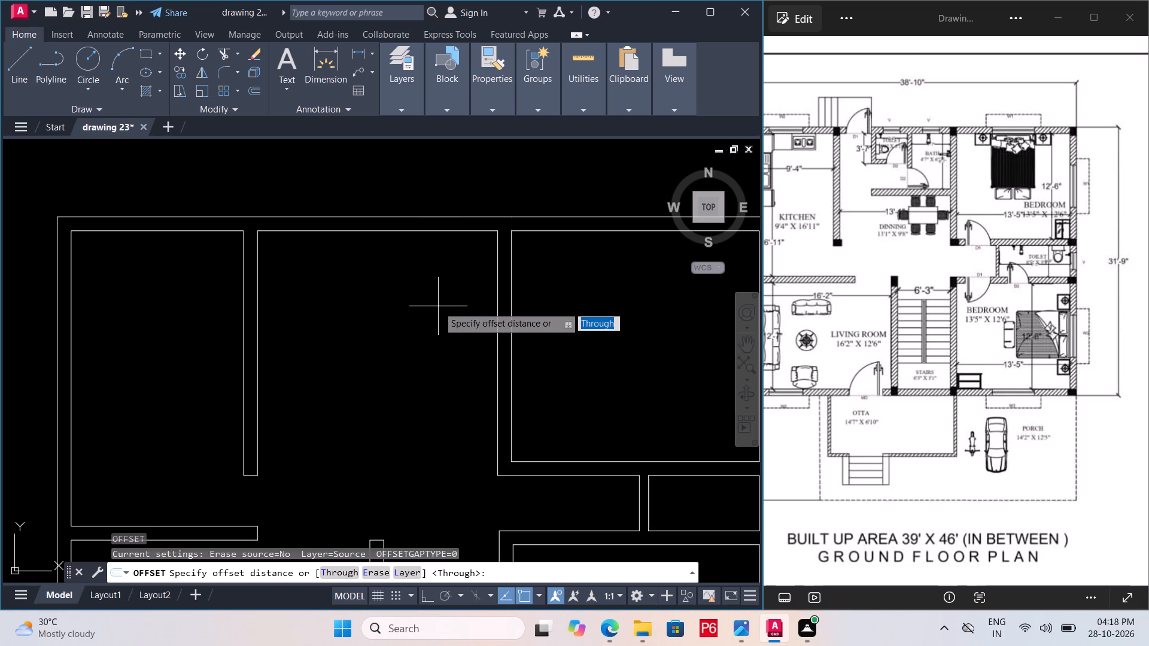
text(6')
key(Return)
click(440, 373)
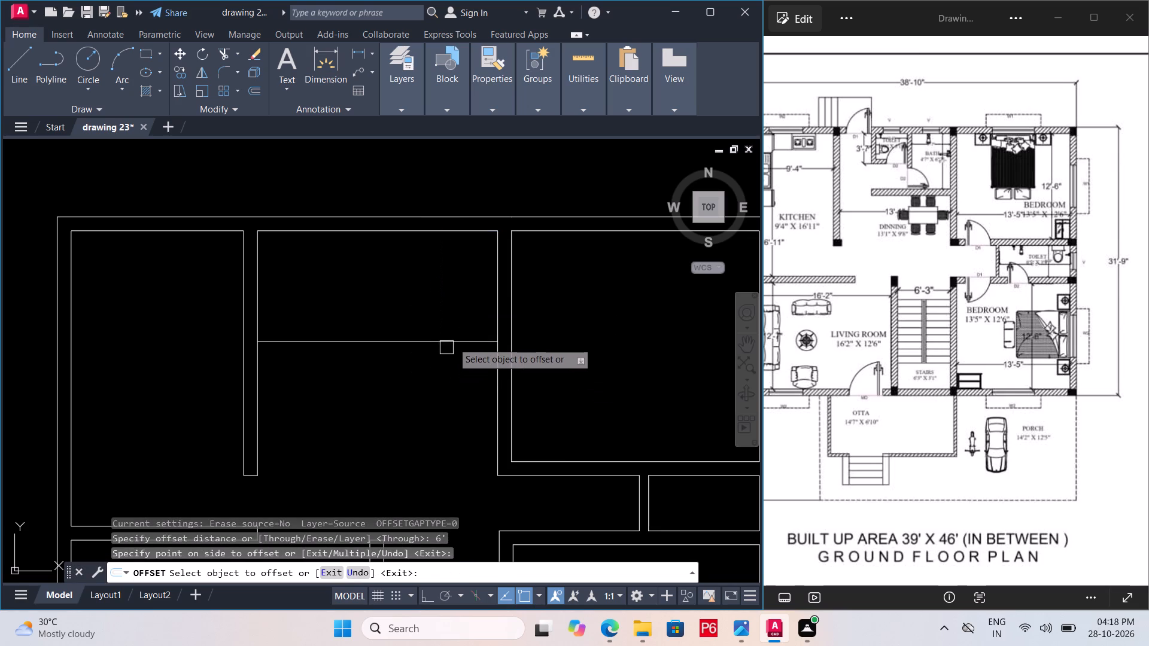
Offset the new horizontal line 9" downward to form the wall above the dining area.
click(452, 342)
key(9)
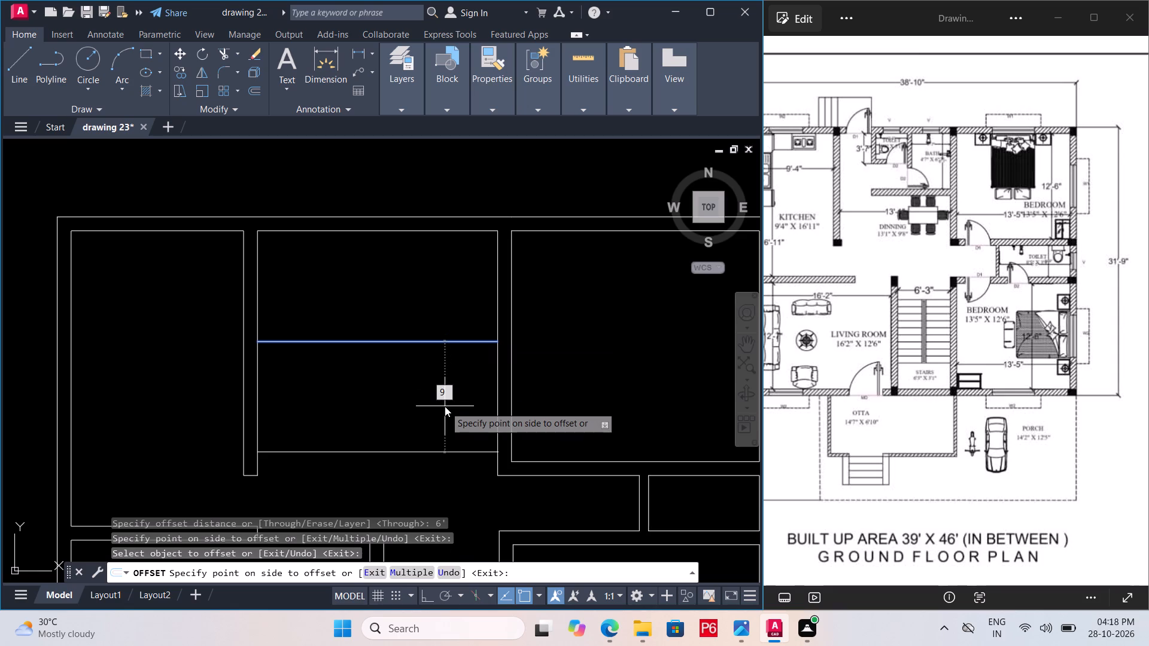
key(shift+quotedbl)
key(Return)
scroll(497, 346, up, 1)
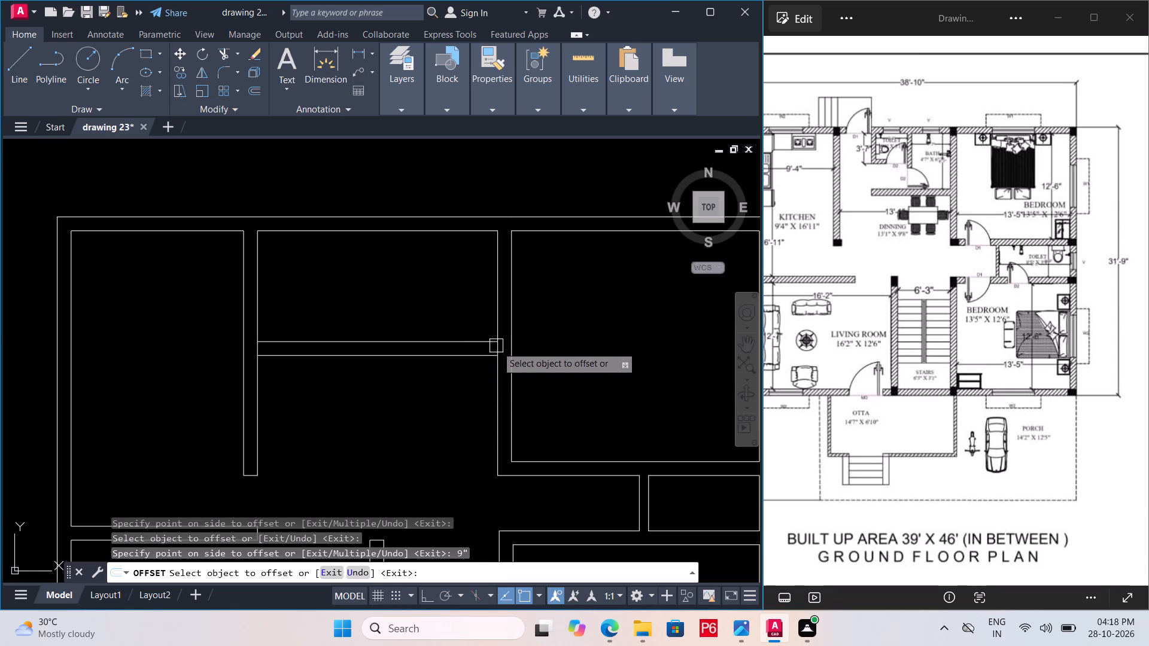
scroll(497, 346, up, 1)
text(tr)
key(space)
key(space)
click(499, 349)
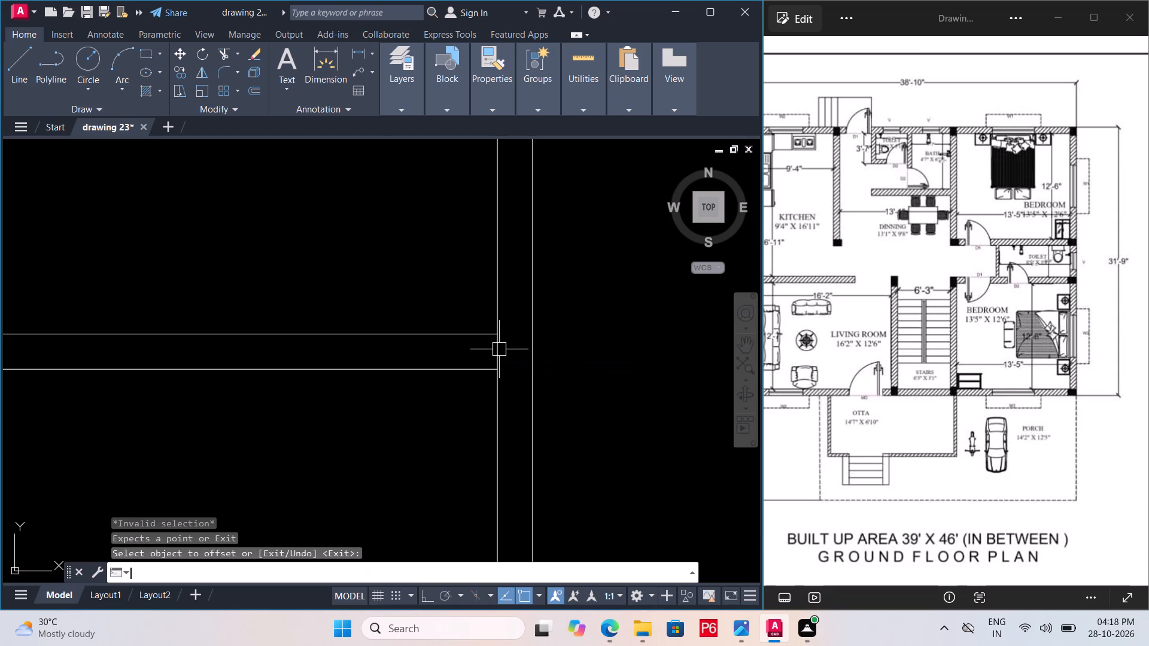
Save the drawing with the new 9" wall above the dining area.
key(ctrl+s)
key(ctrl+s)
key(ctrl+s)
key(ctrl+s)
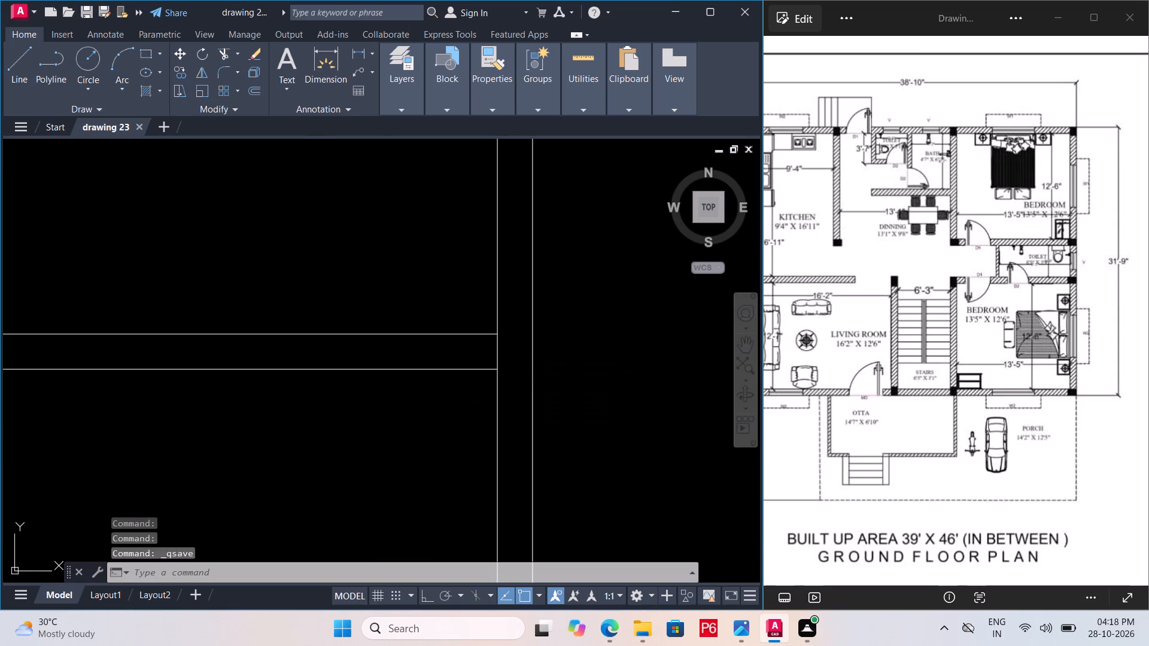
Trim the upper bedroom wall's line where the new 9" horizontal wall meets it.
key(t)
key(r)
key(space)
key(space)
click(500, 349)
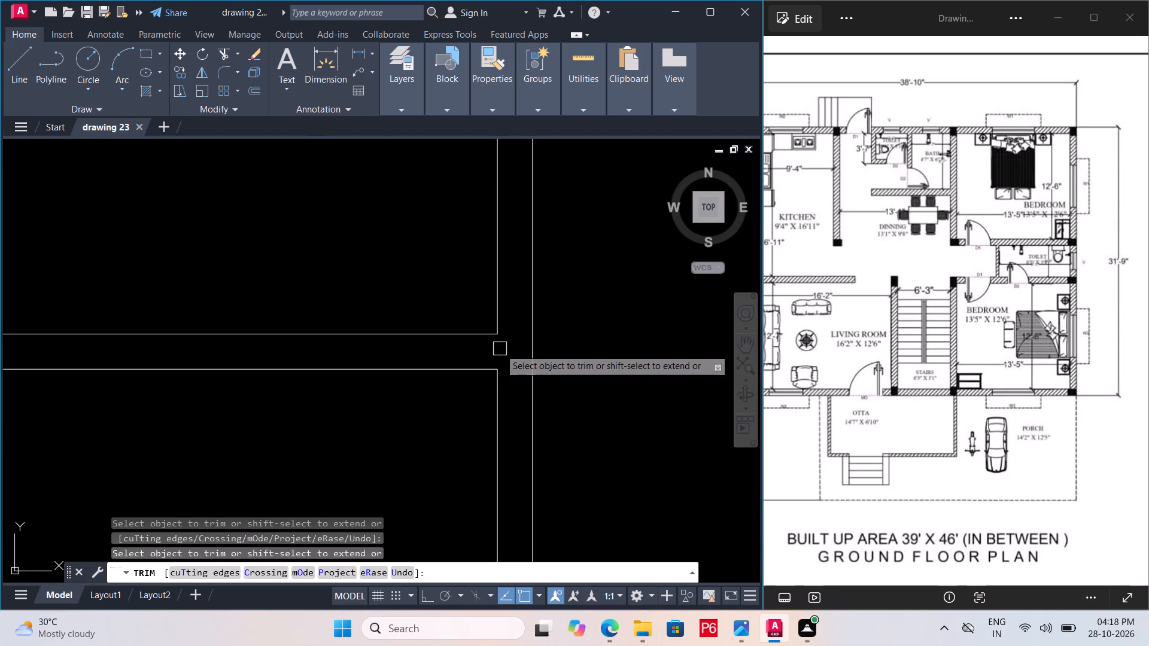
scroll(502, 388, down, 3)
scroll(496, 337, up, 1)
key(Escape)
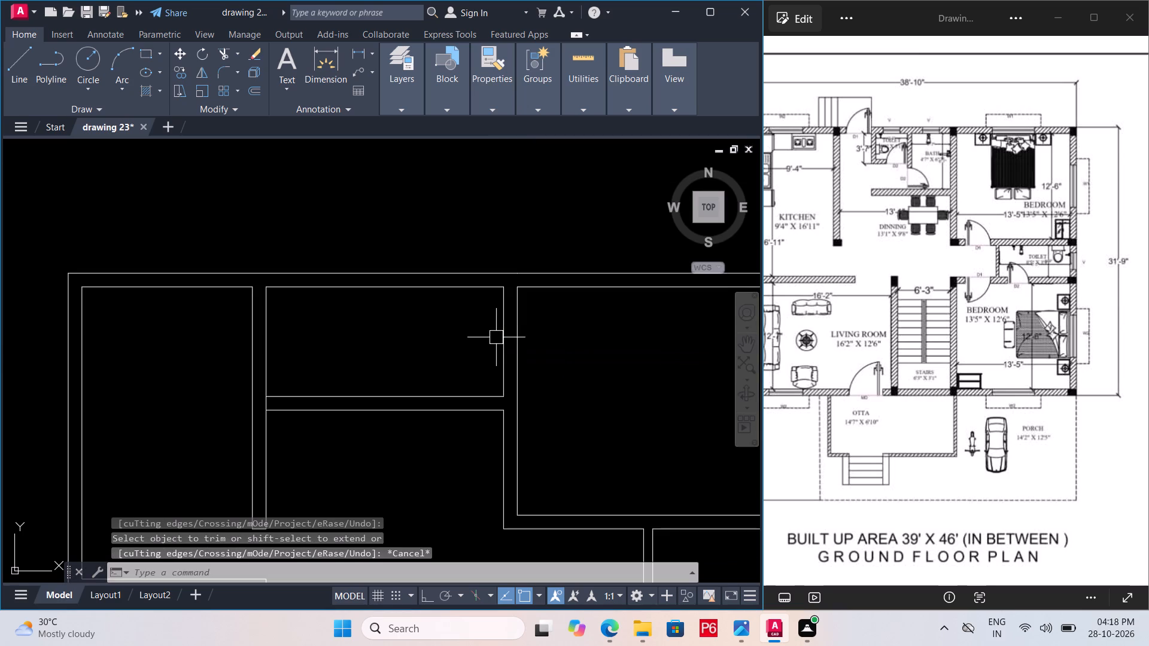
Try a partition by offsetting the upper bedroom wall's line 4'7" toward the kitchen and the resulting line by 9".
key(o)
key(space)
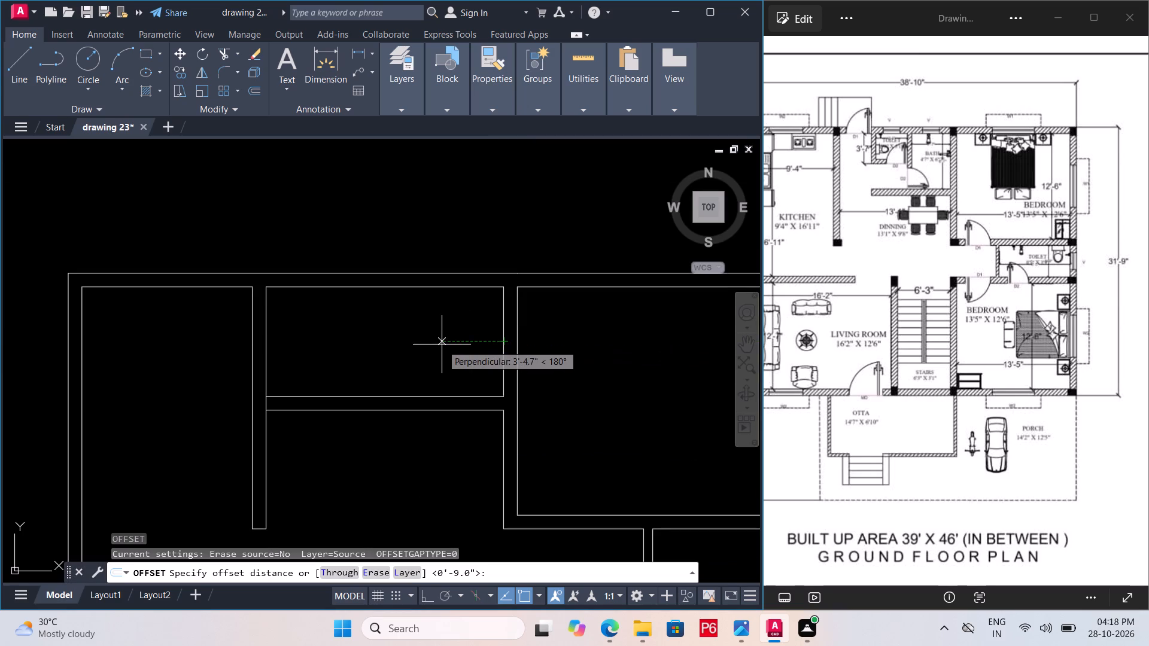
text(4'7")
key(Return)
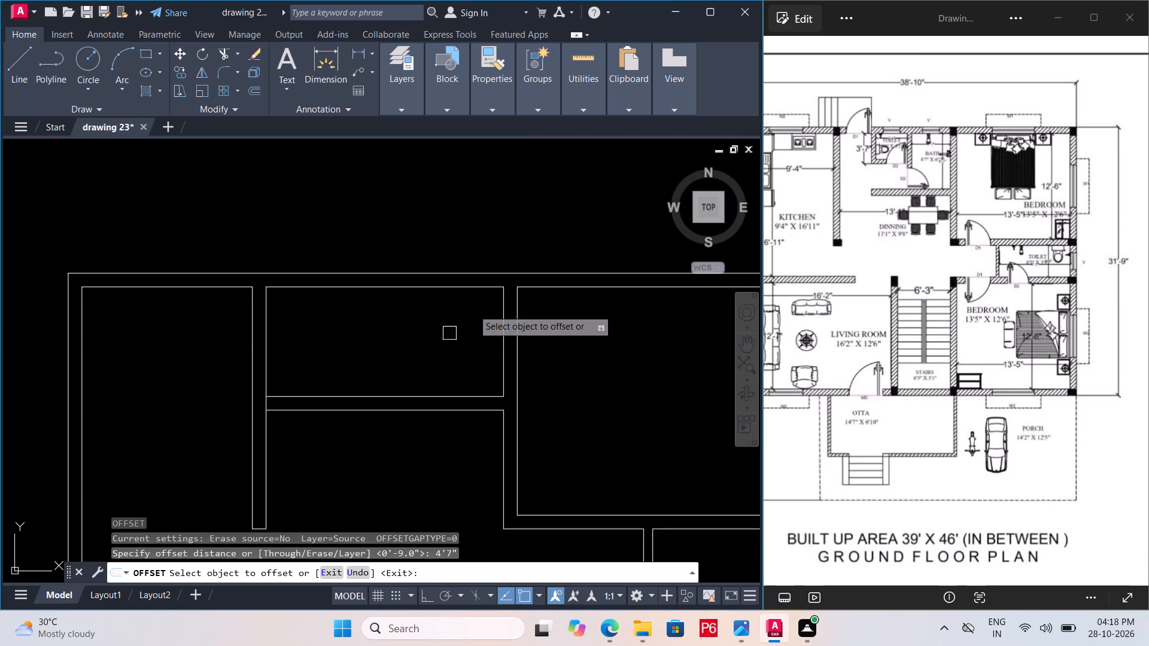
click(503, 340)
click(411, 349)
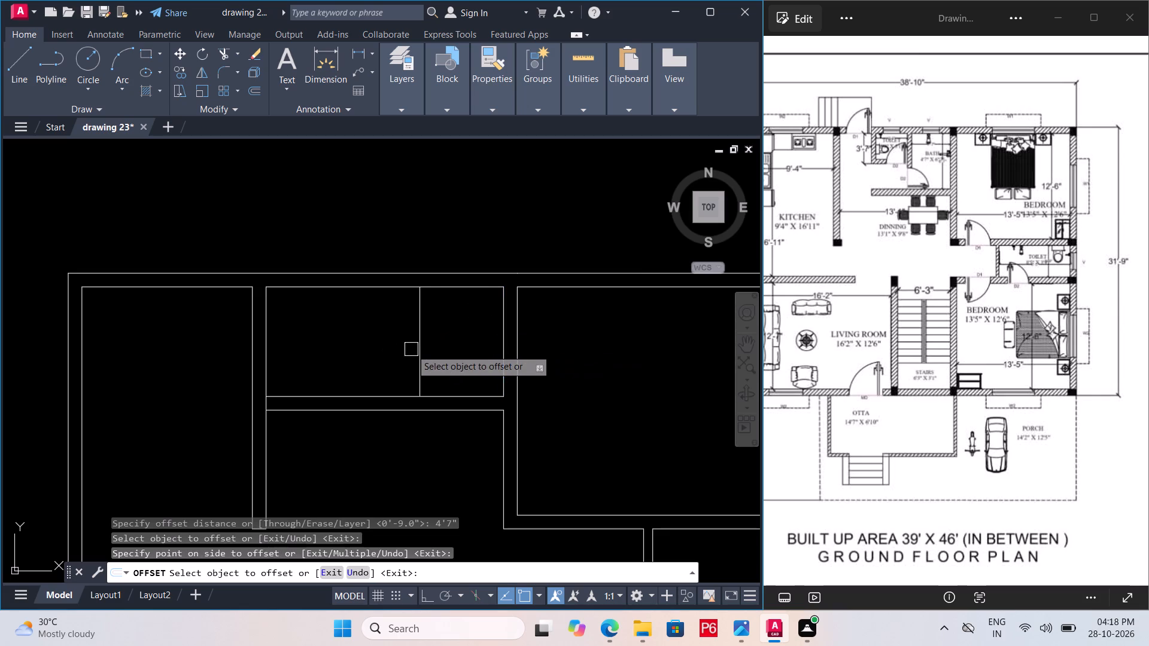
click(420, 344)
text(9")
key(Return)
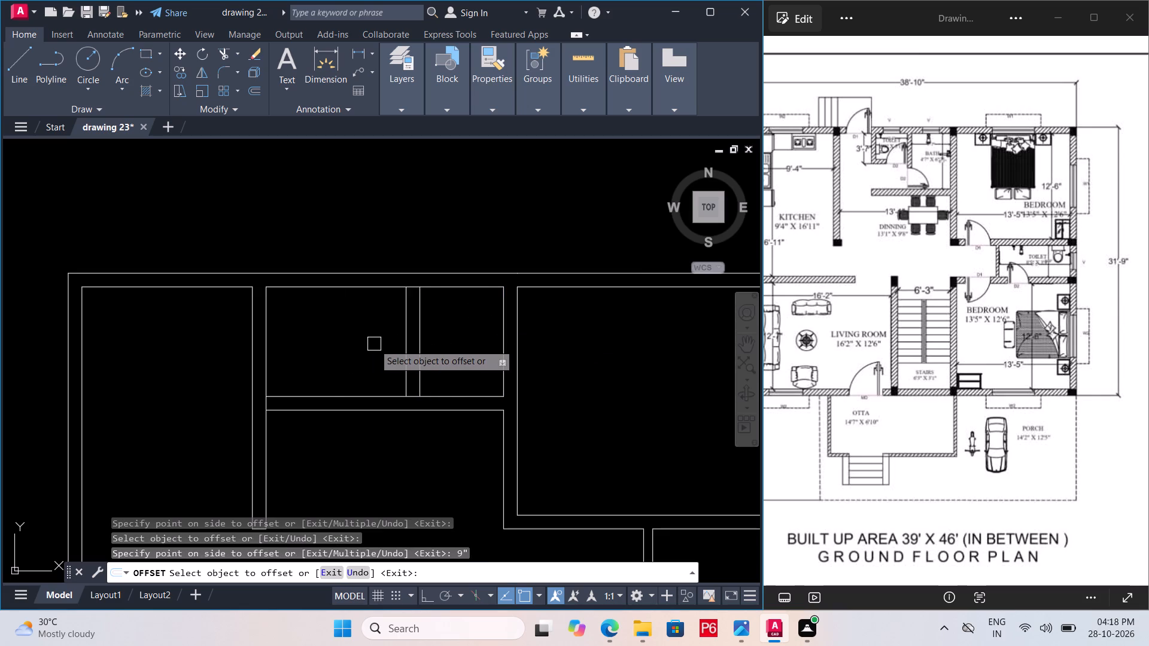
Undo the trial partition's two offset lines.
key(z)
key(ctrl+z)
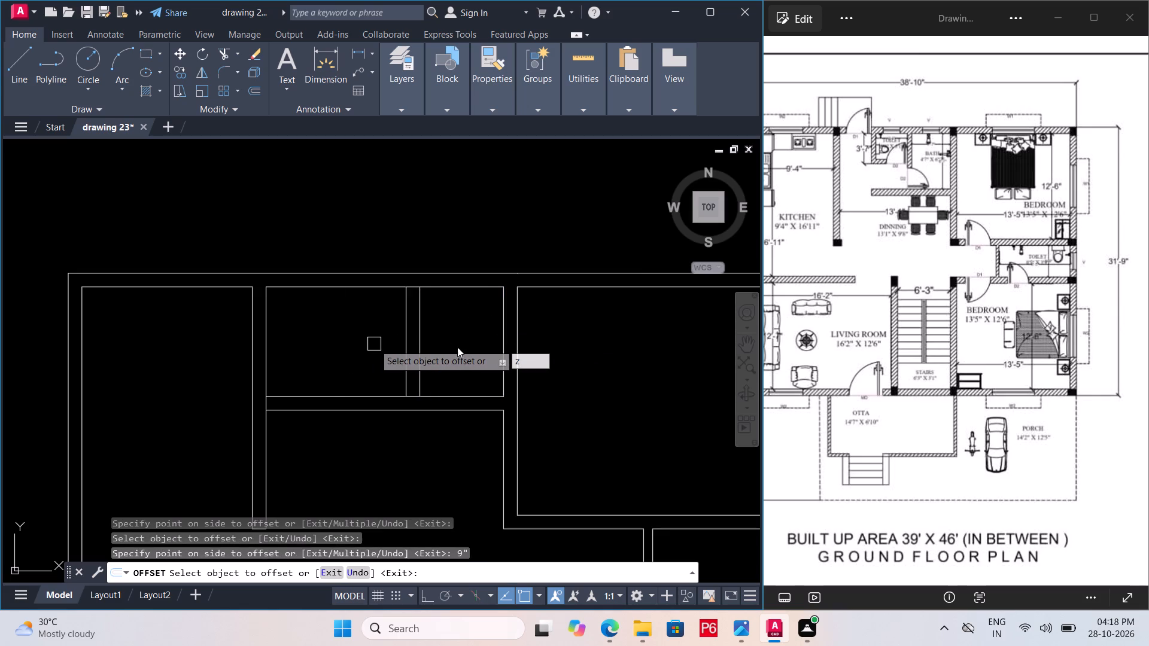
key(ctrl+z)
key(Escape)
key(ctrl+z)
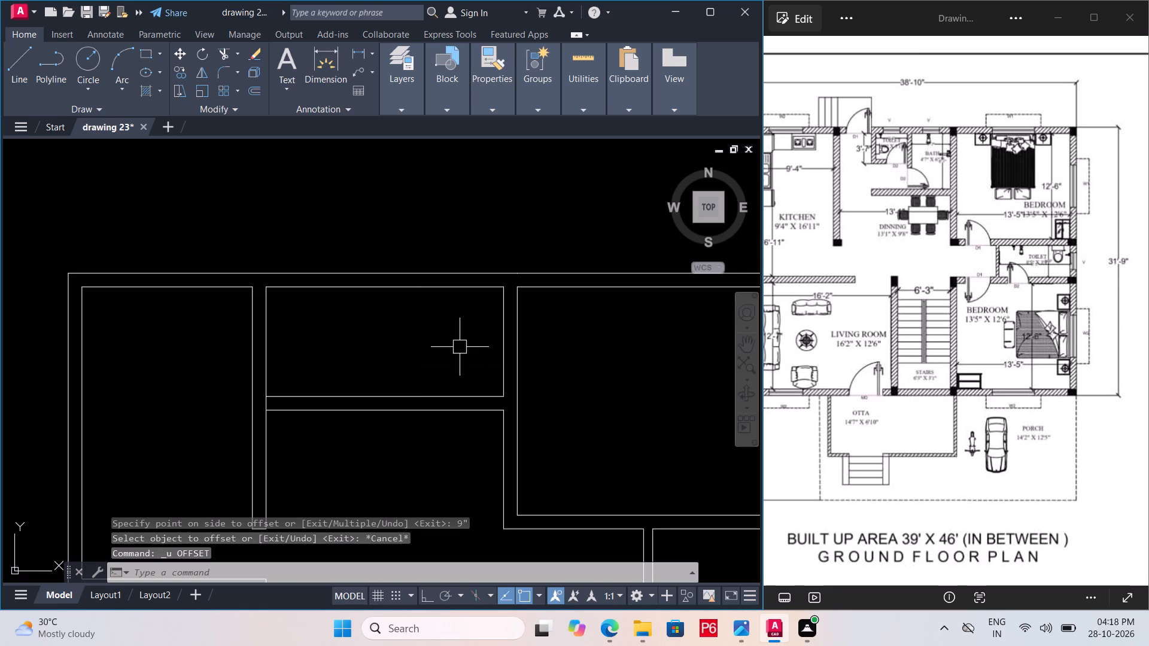
Offset the upper bedroom wall's line 4' toward the kitchen, and that line 6" further to form the first partition.
click(504, 345)
key(o)
key(Return)
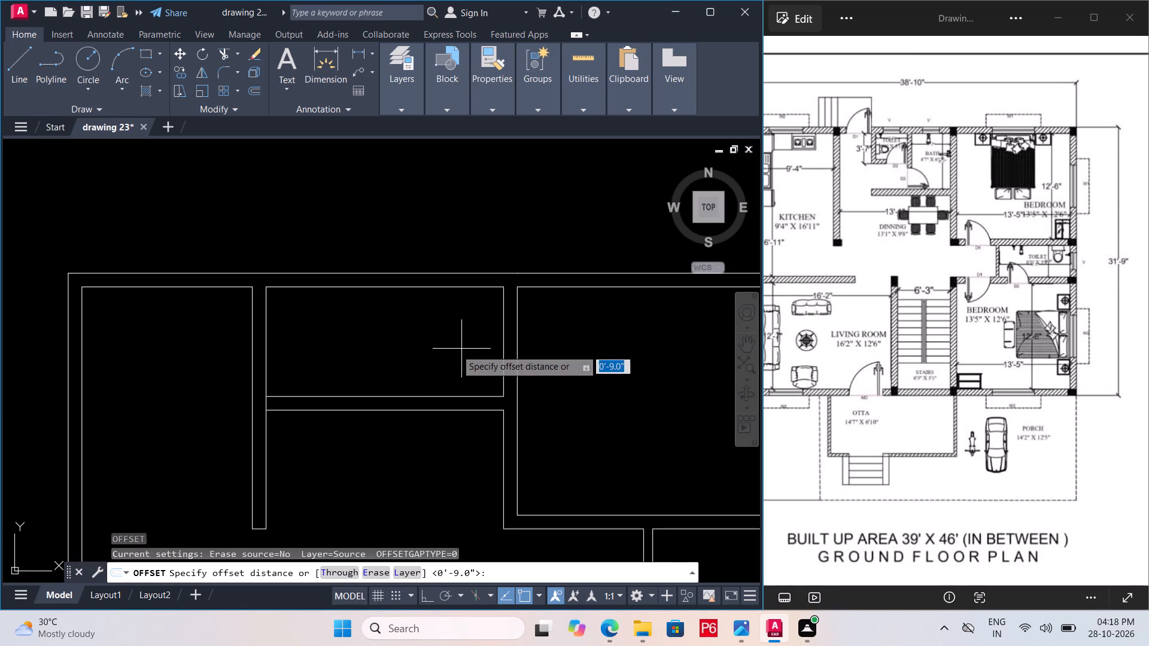
key(4)
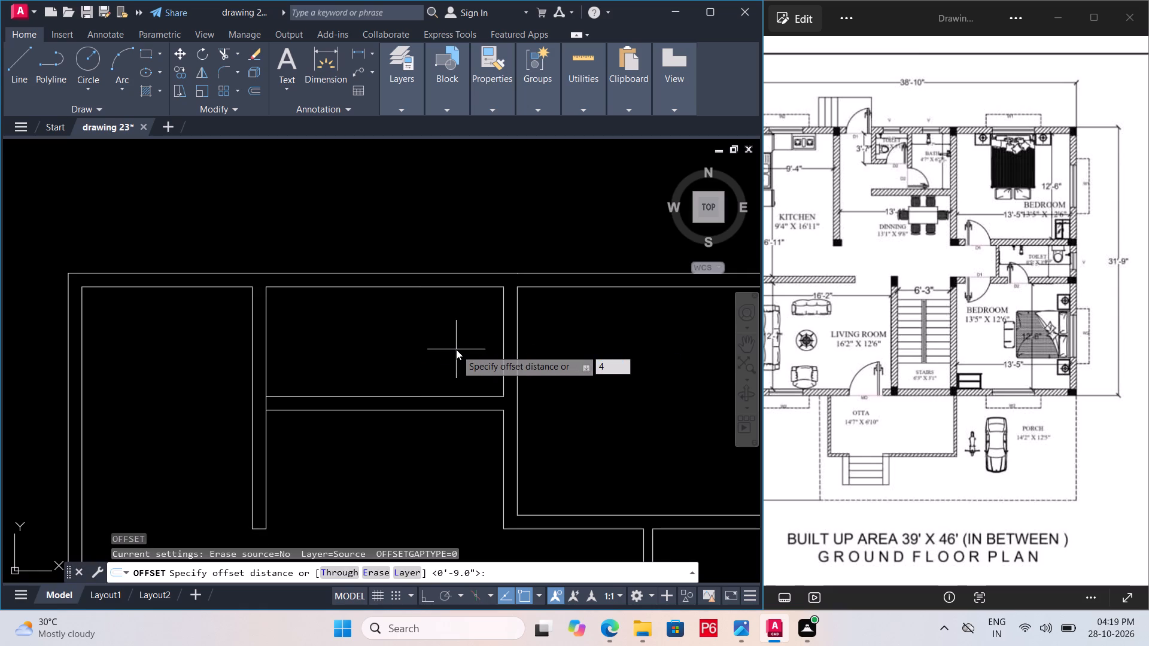
key(apostrophe)
key(Return)
click(432, 352)
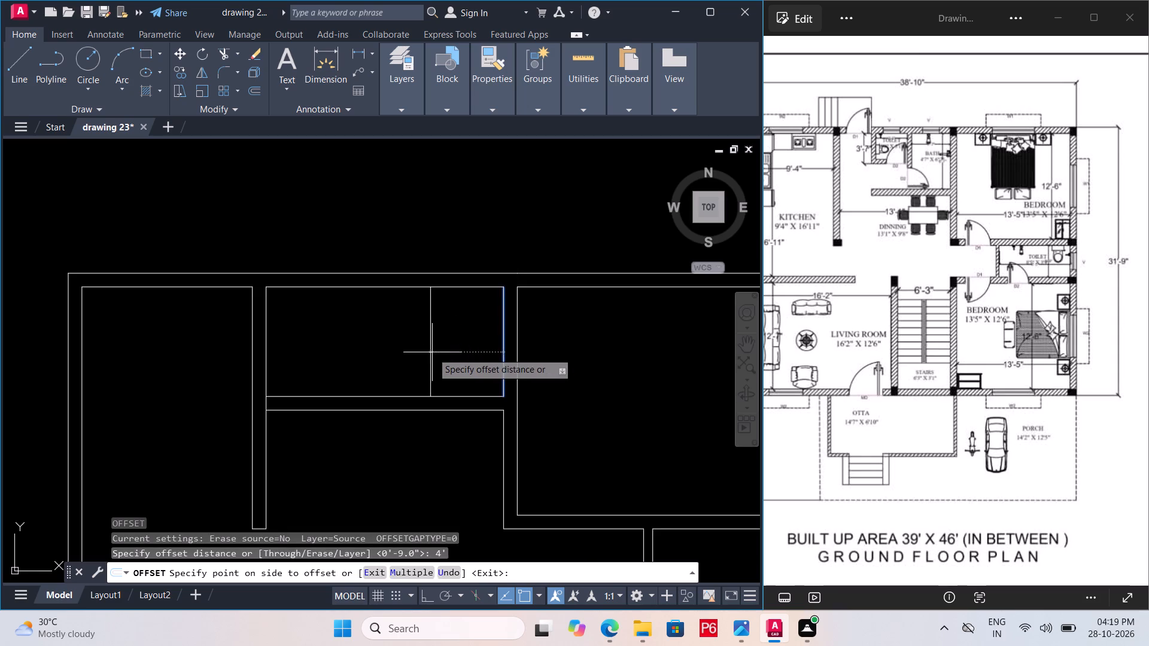
click(432, 352)
text(6")
key(Return)
Offset the first partition's kitchen-side line 4' toward the kitchen, and that line 6" further to form a second partition.
scroll(395, 337, up, 1)
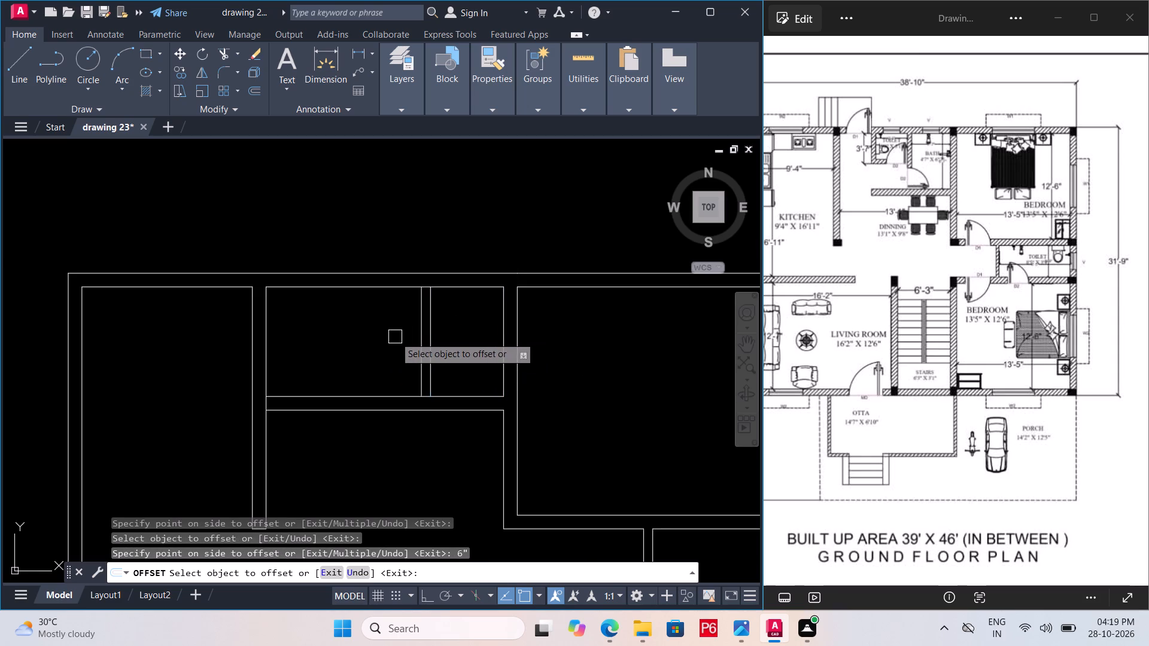
scroll(385, 338, up, 1)
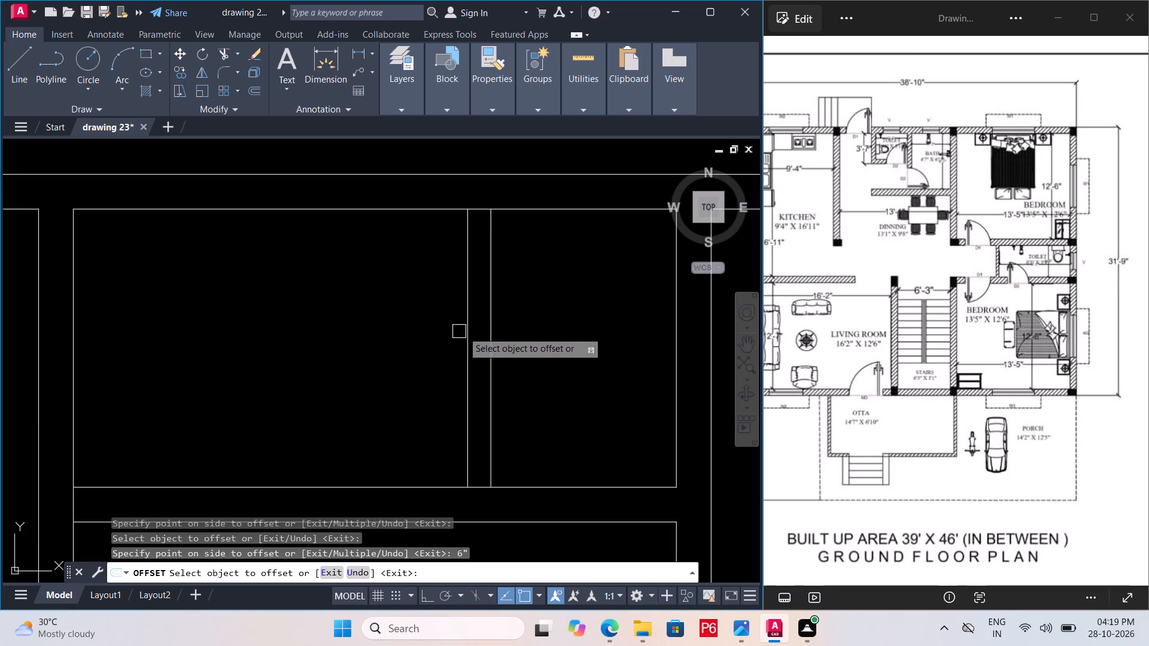
click(464, 333)
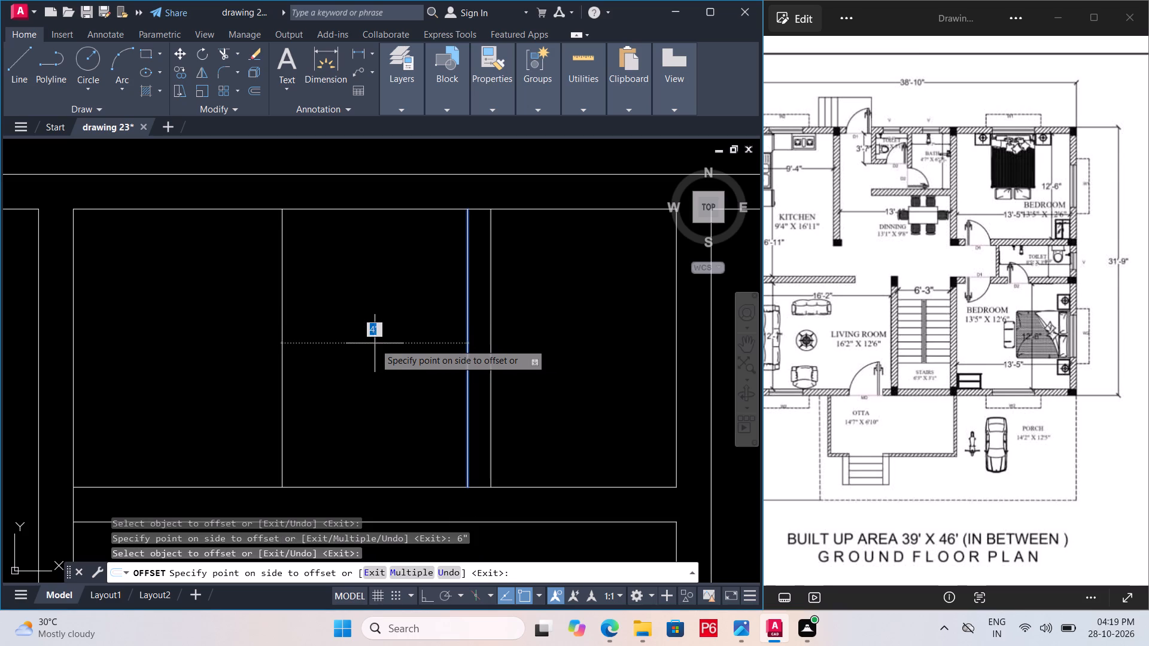
text(4')
key(Return)
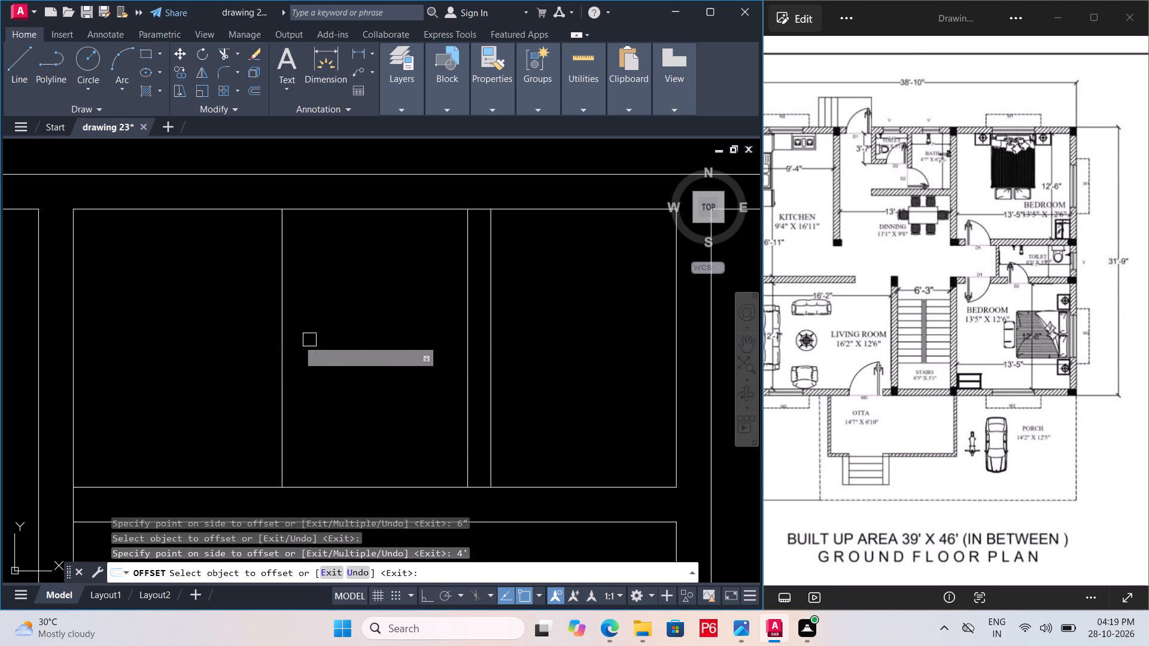
click(282, 338)
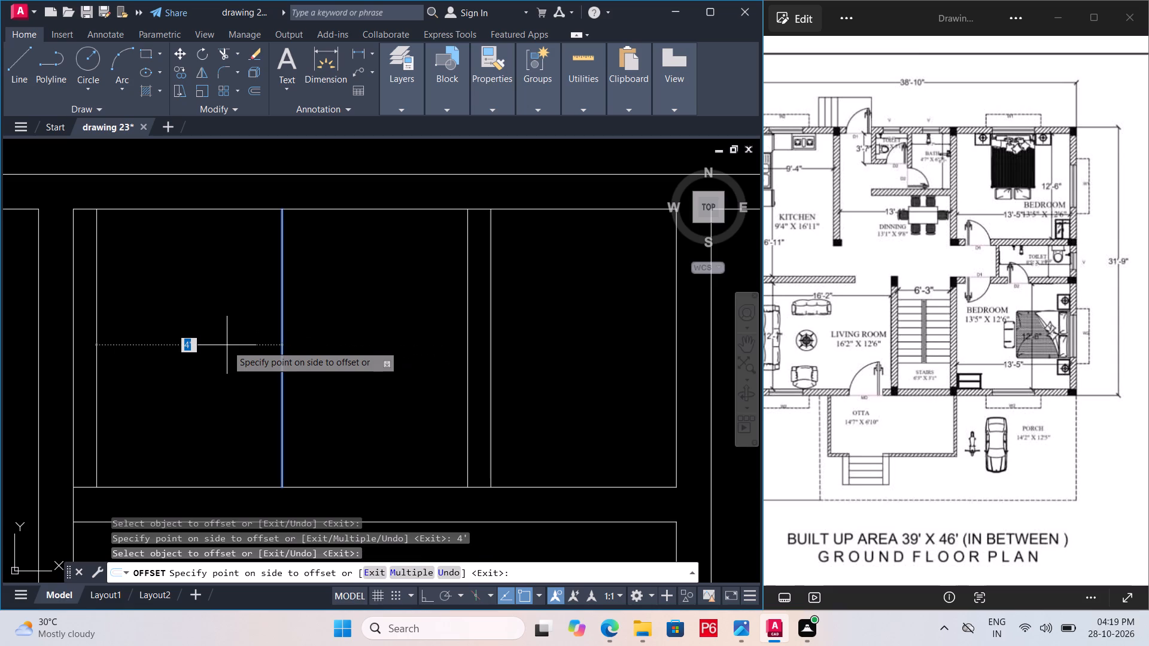
text(6")
key(Return)
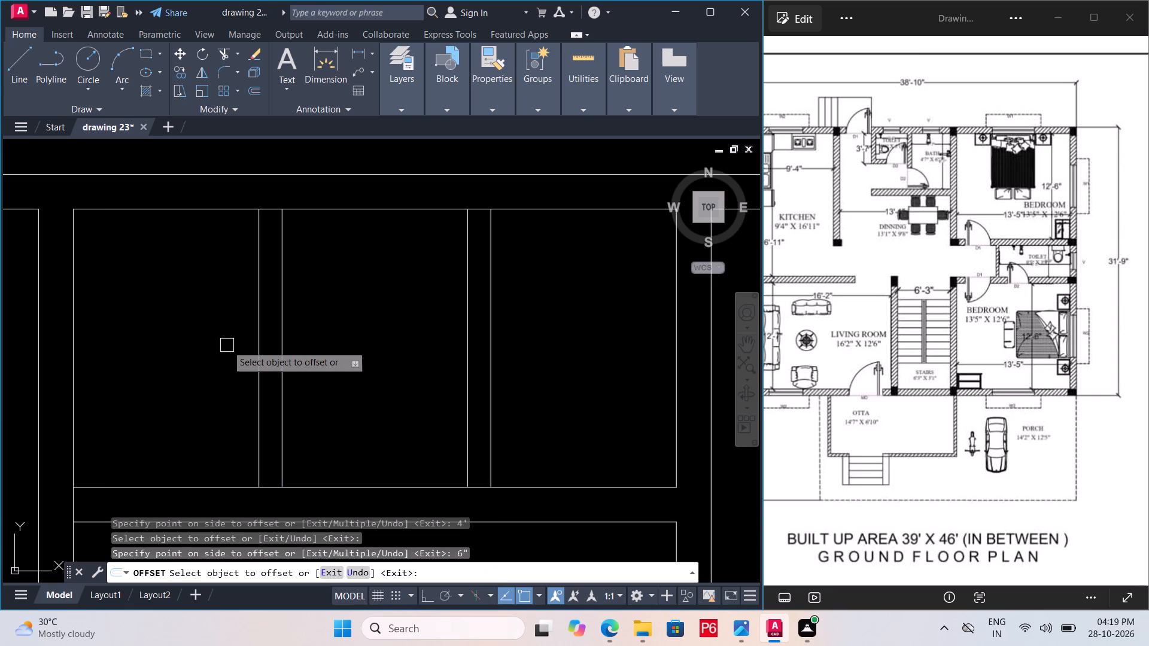
Save the drawing with both 6" partitions above the dining area.
key(ctrl+s)
key(ctrl+s)
key(ctrl+s)
key(ctrl+s)
Extend the second partition's kitchen-side line down to the lower line of the 9" horizontal wall.
scroll(324, 316, down, 2)
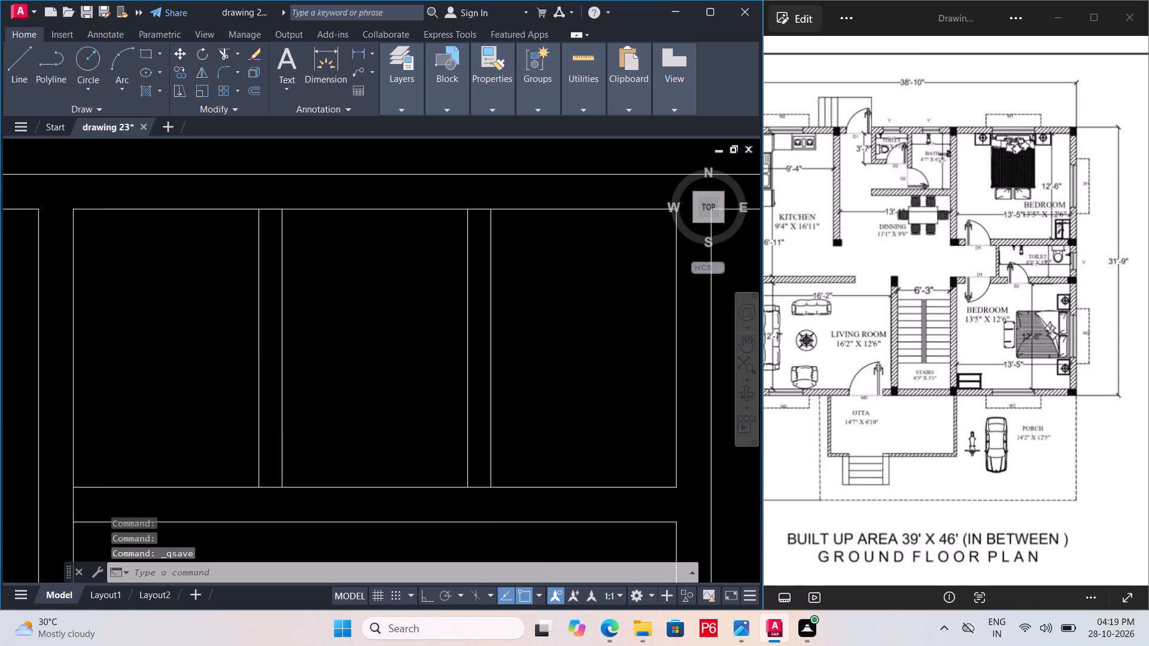
scroll(266, 410, up, 1)
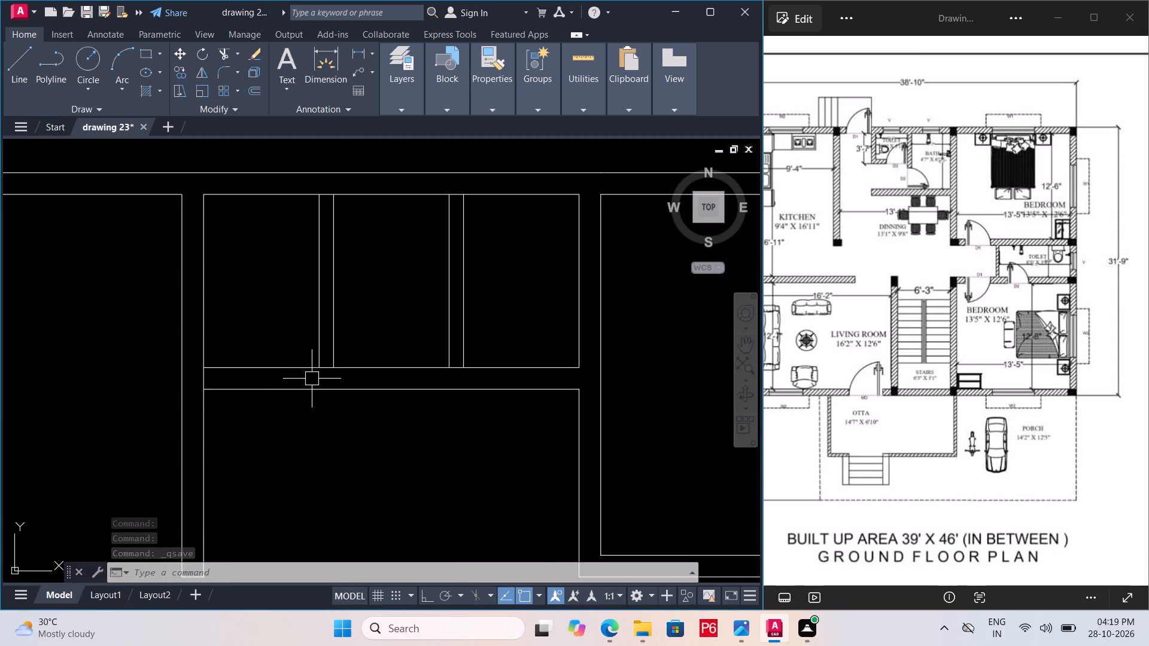
scroll(321, 371, up, 1)
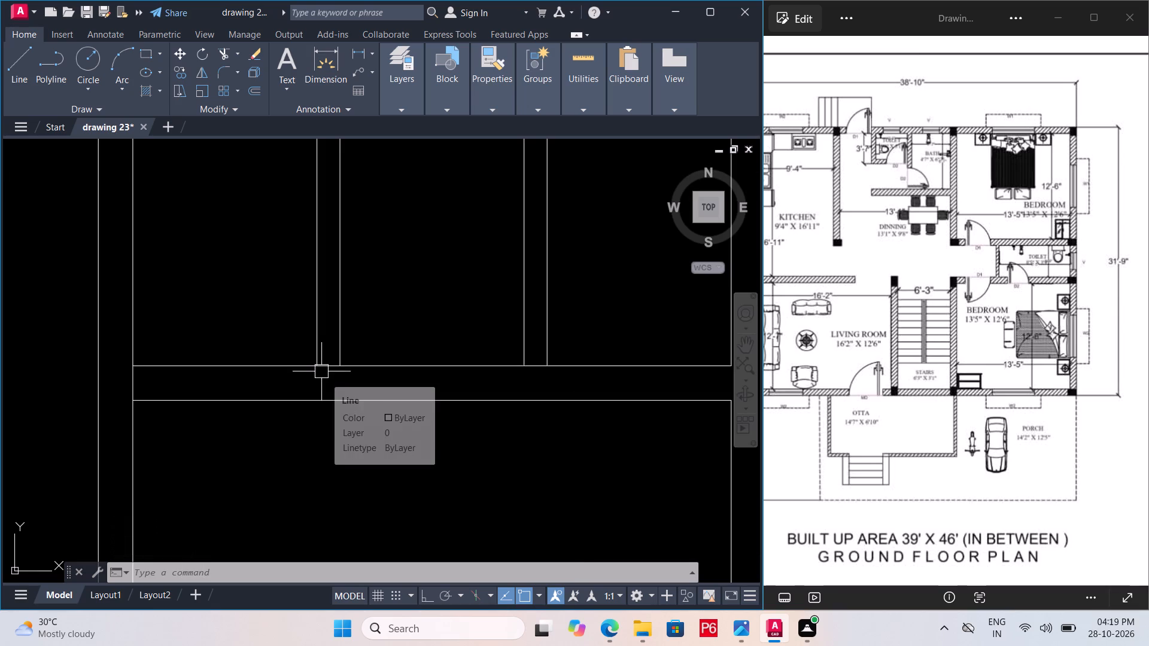
text(ex)
key(space)
key(space)
click(320, 343)
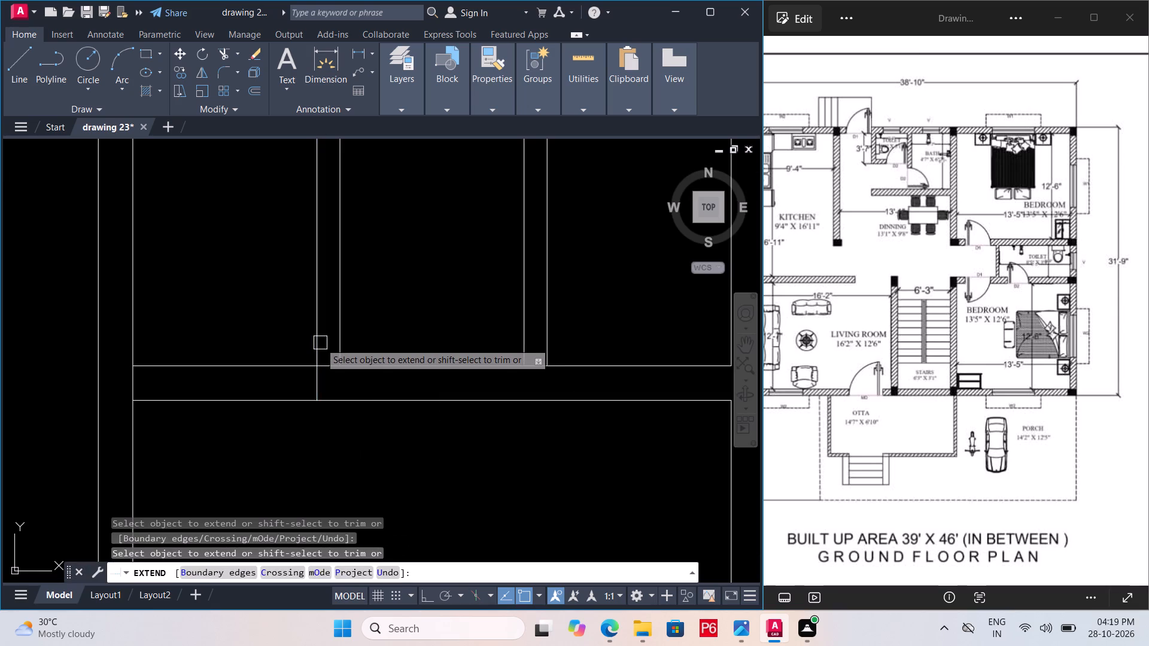
scroll(345, 371, down, 1)
Save the drawing with the extended partition line.
key(ctrl+s)
key(ctrl+s)
Trim both lines of the 9" horizontal wall between the kitchen wall and the second partition.
text(tr)
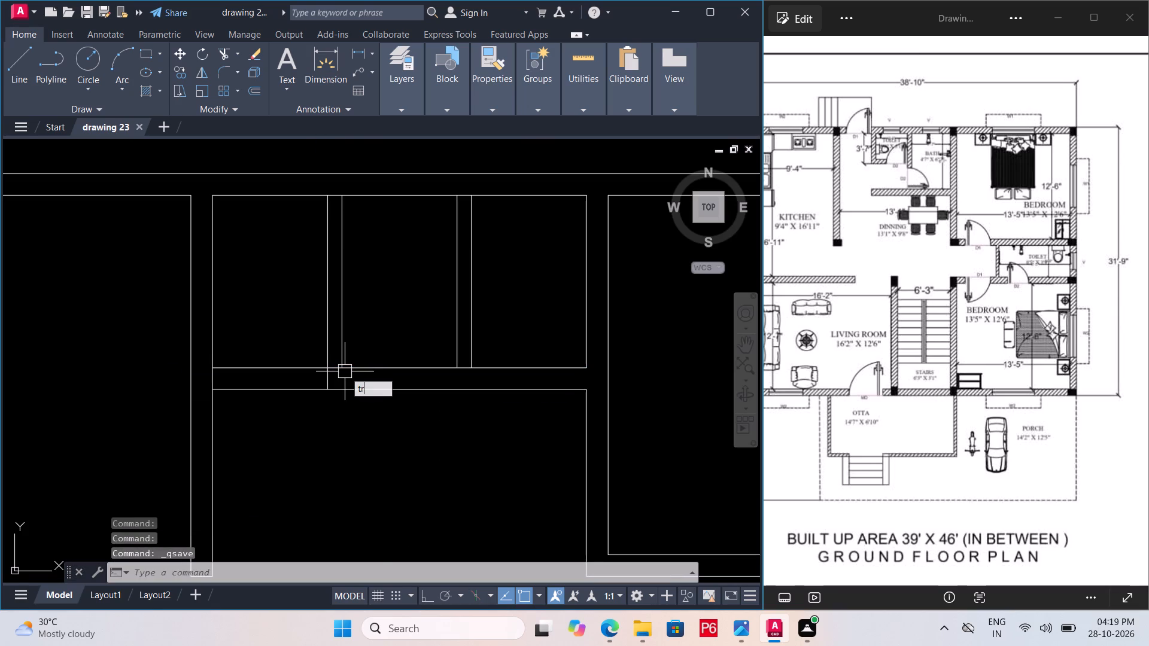
key(space)
key(space)
click(303, 365)
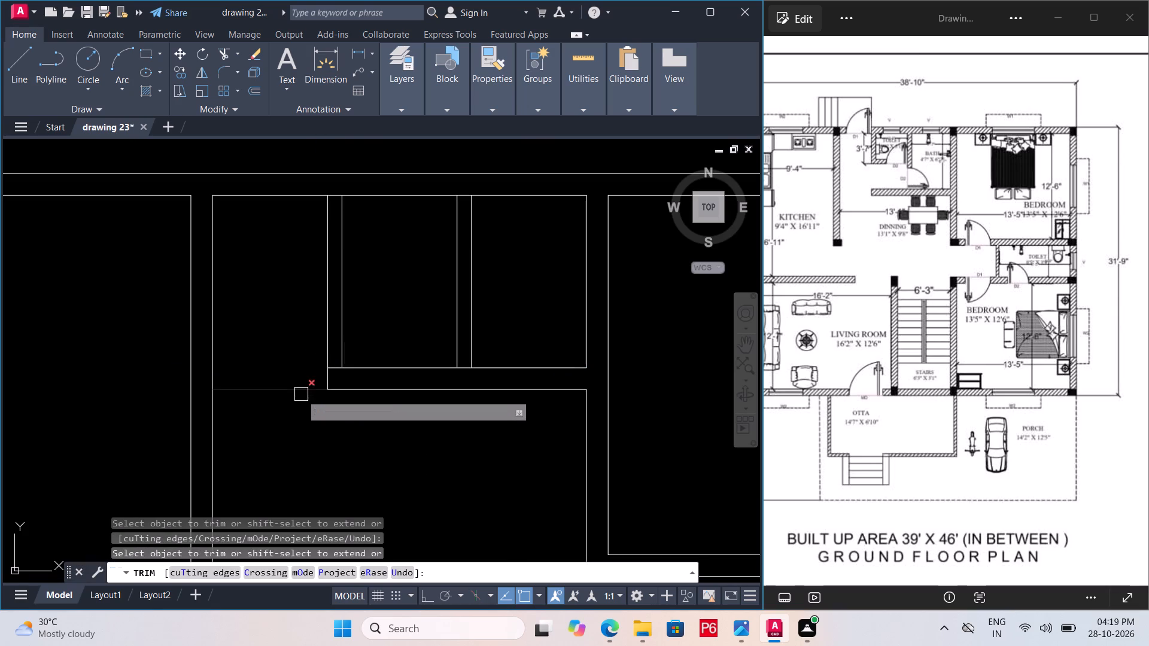
click(301, 394)
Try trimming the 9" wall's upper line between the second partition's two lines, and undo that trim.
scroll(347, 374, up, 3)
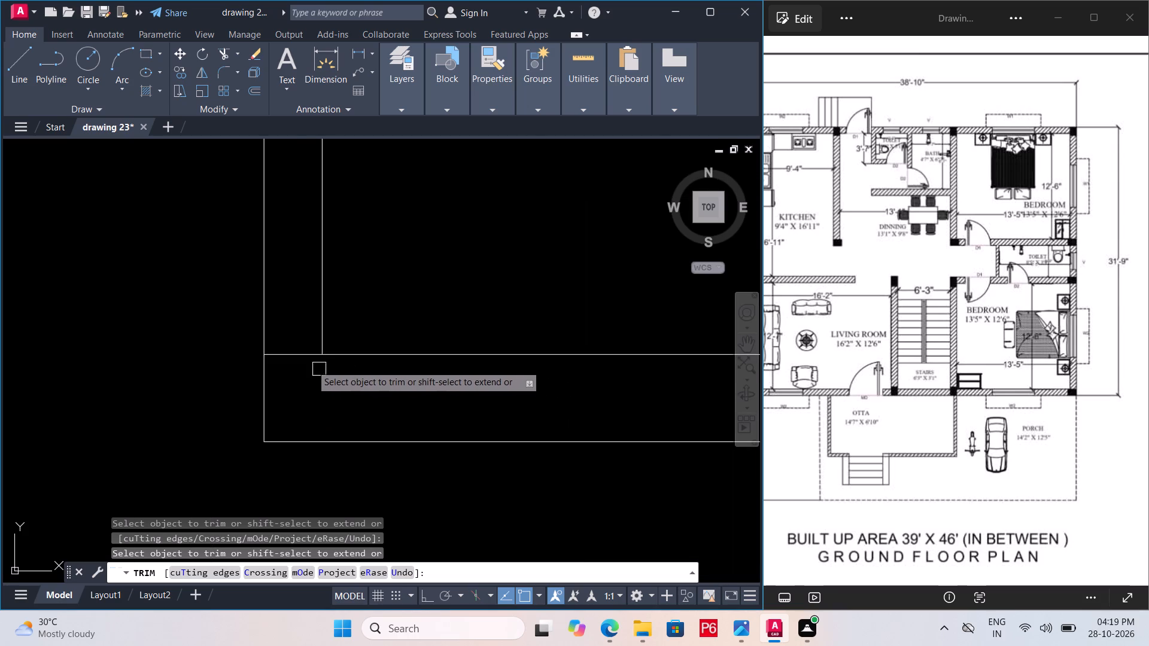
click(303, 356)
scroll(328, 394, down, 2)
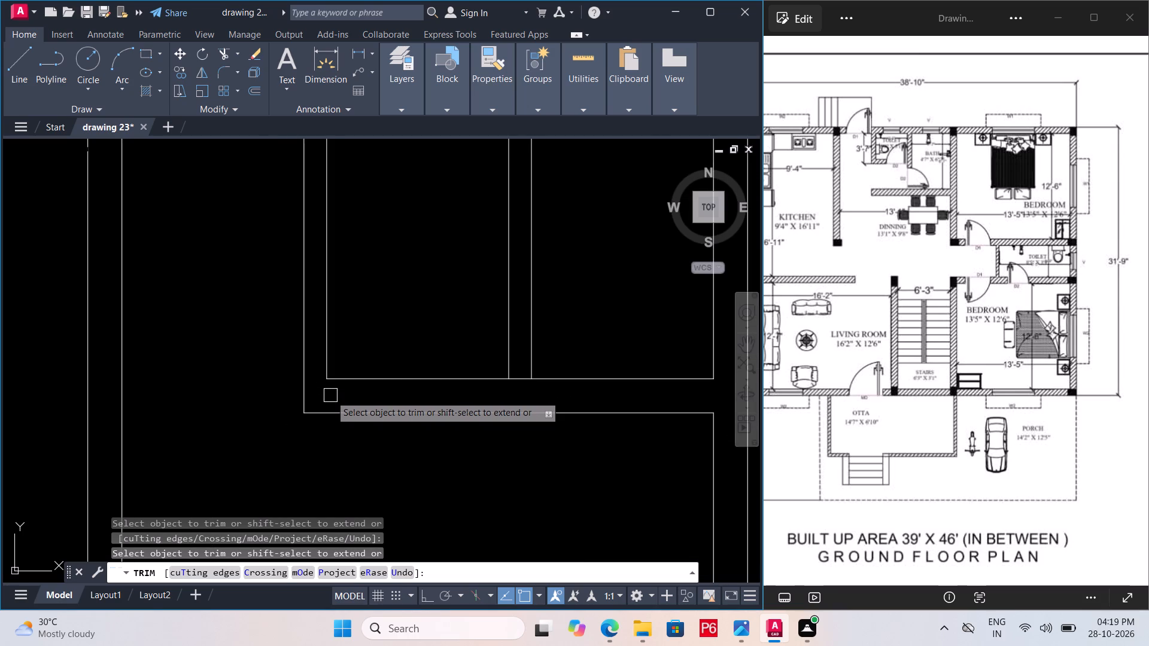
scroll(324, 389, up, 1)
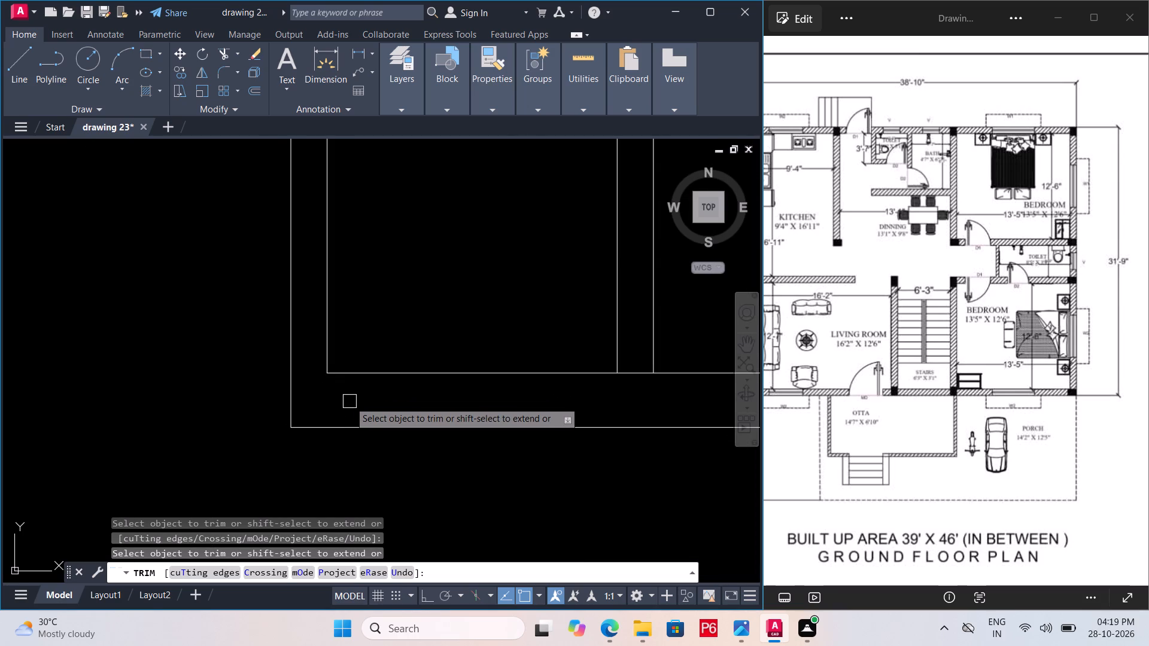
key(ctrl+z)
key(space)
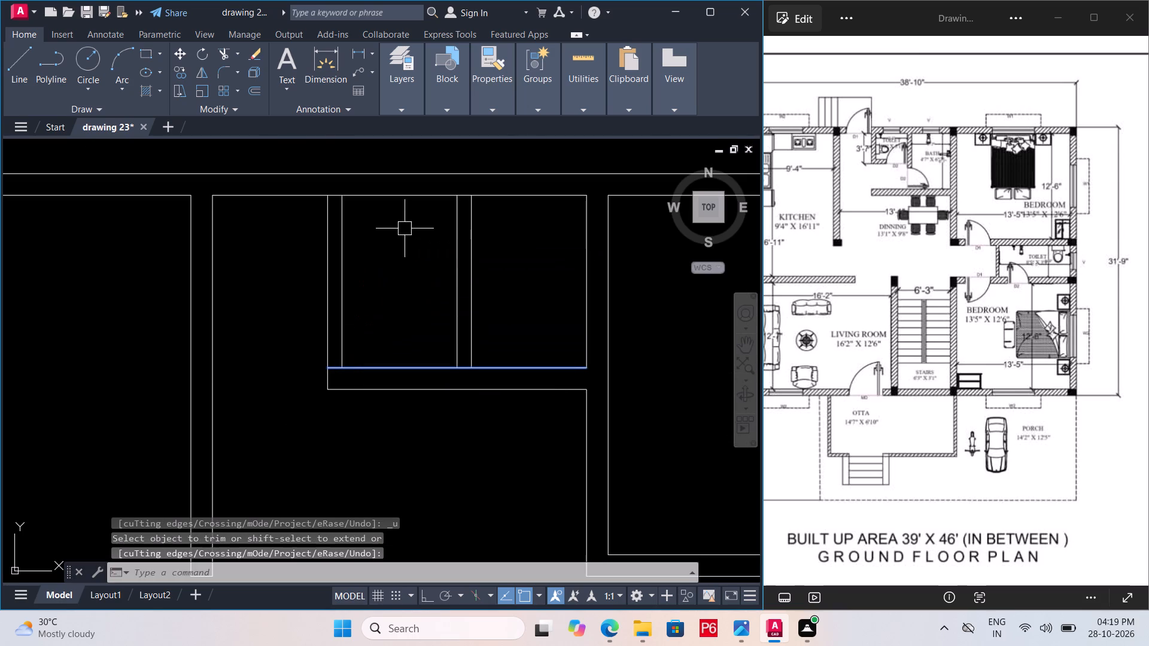
Trim the top exterior wall's inner line between the two lines of each 6" partition.
scroll(455, 186, up, 1)
text(tr)
key(space)
key(space)
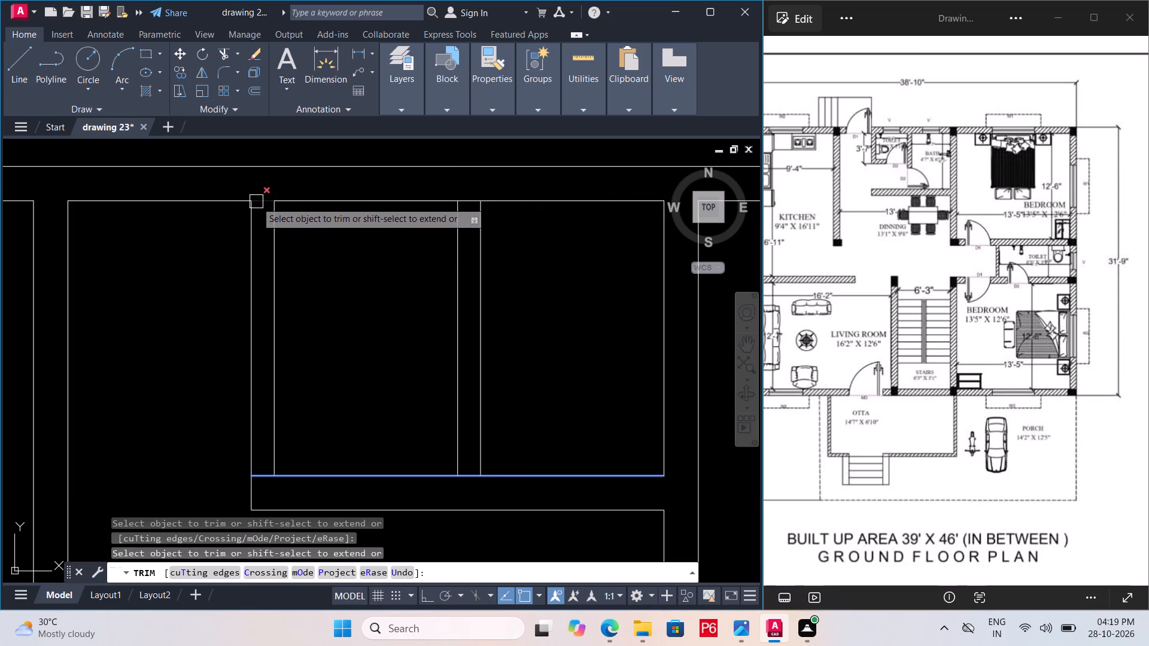
click(256, 202)
click(469, 199)
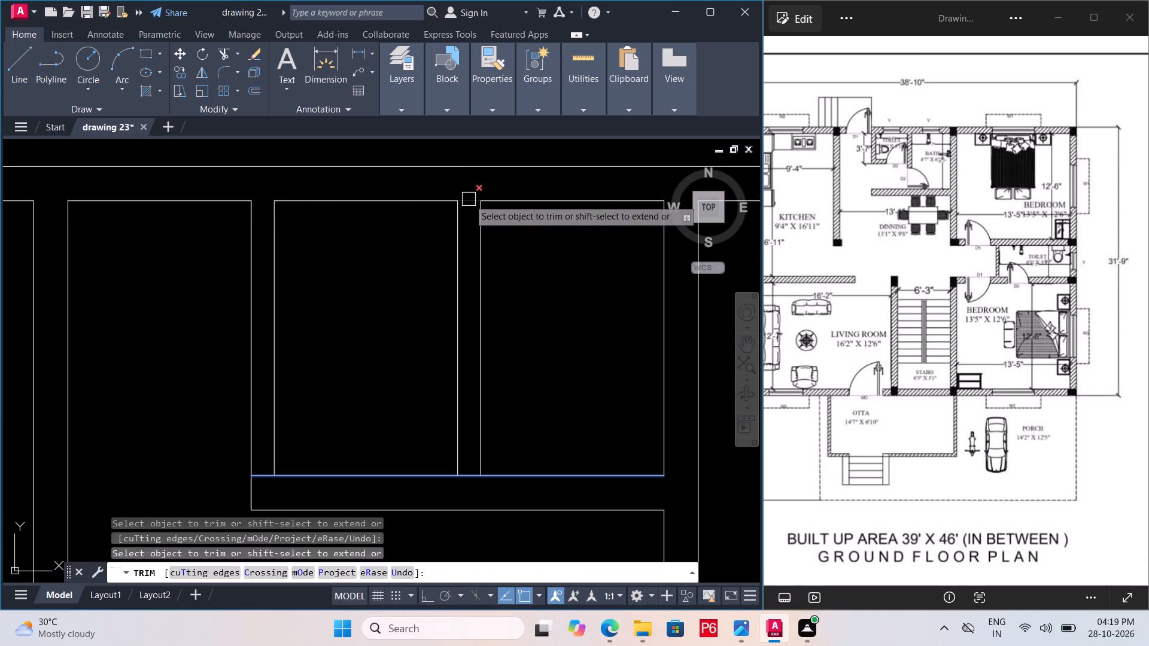
key(space)
Offset the top exterior wall's inner line between the two 6" partitions 3' downward.
click(420, 200)
key(o)
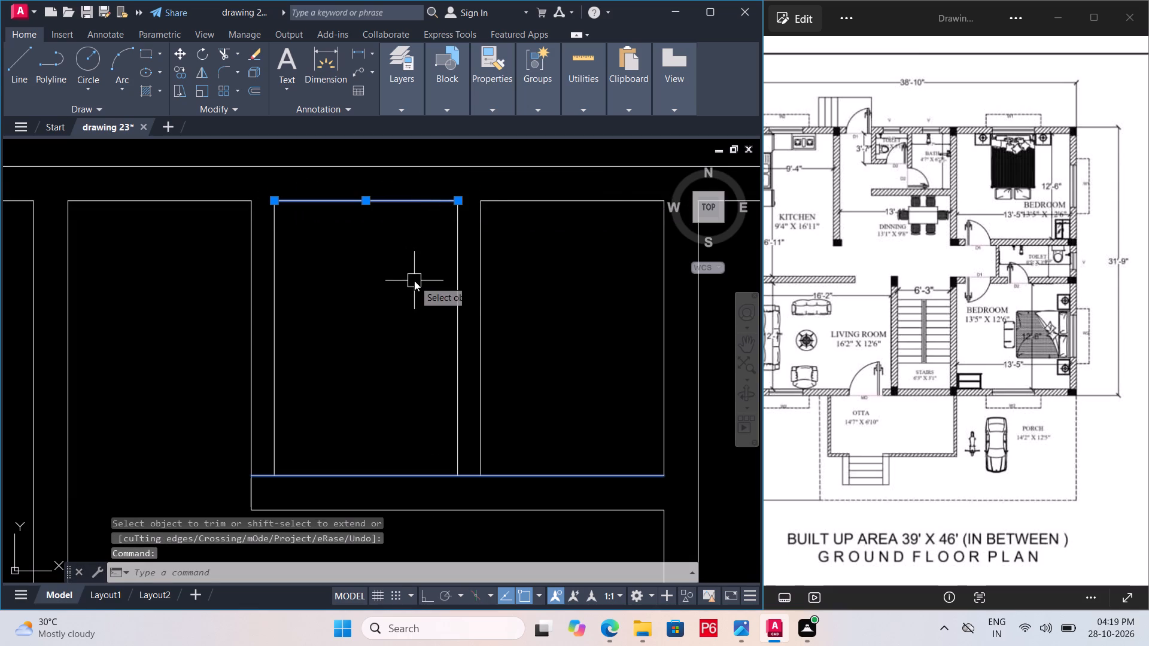
key(Return)
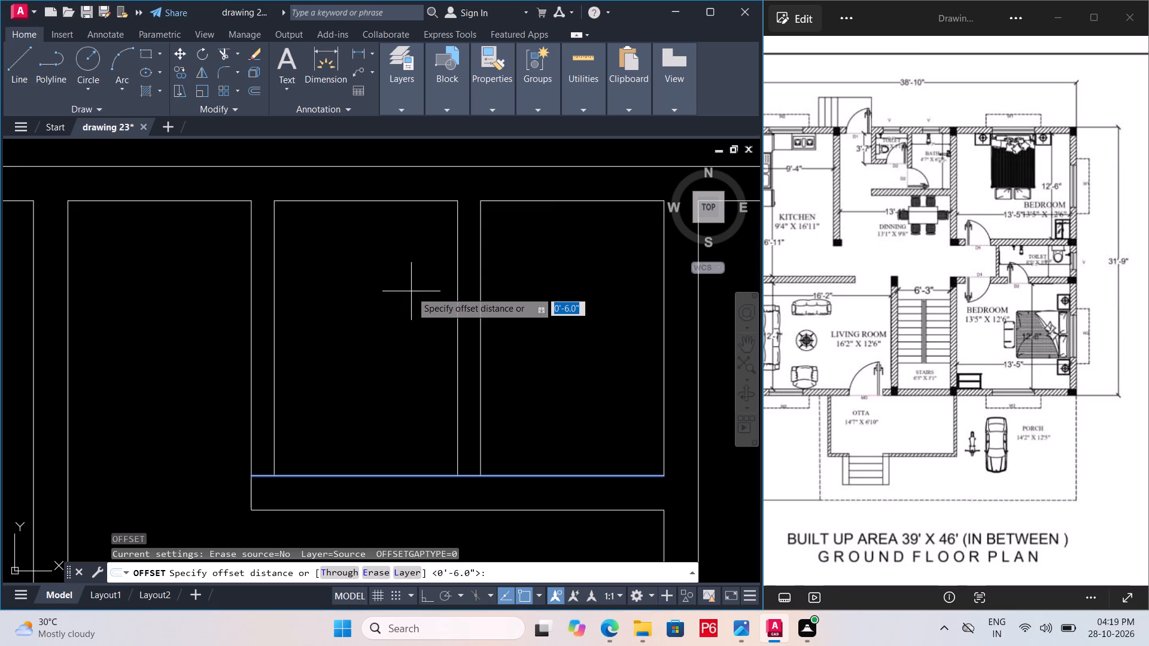
text(3')
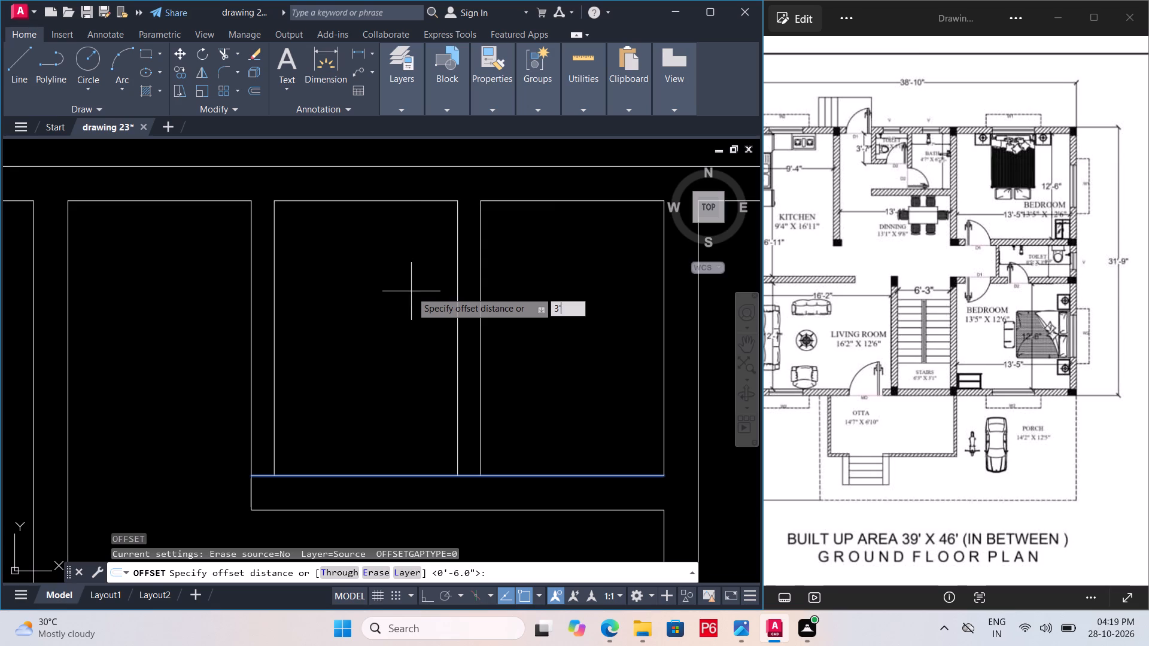
key(Return)
click(405, 324)
key(space)
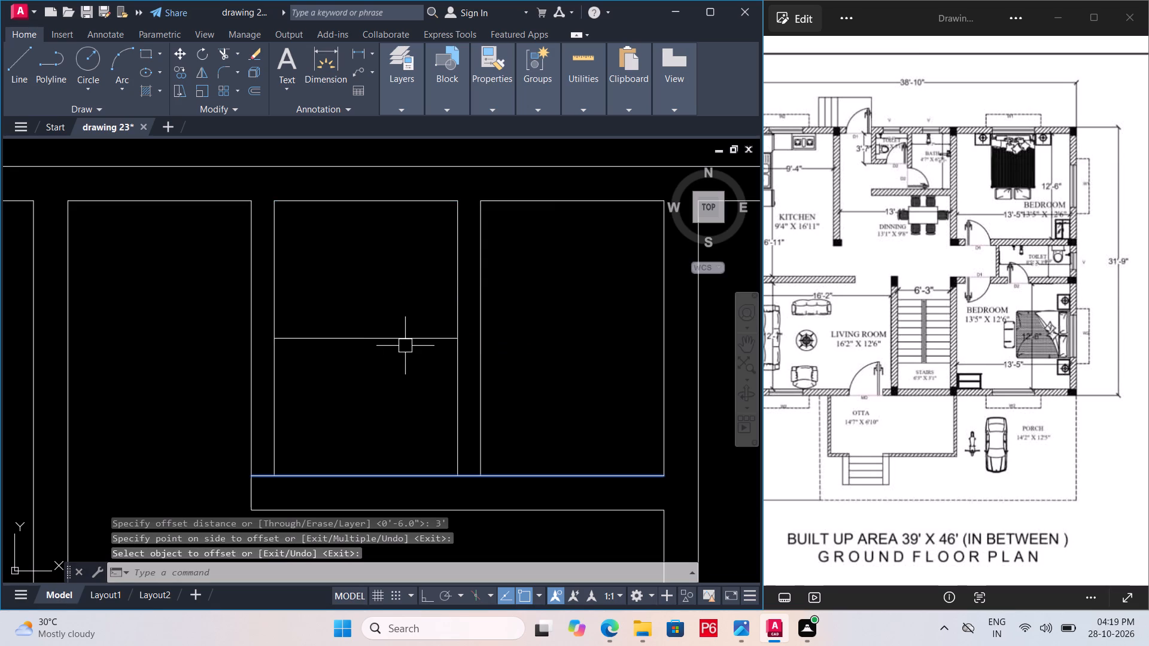
Offset the new horizontal line 6" downward to form the toilet's lower wall, and save the drawing.
click(410, 342)
key(o)
key(Return)
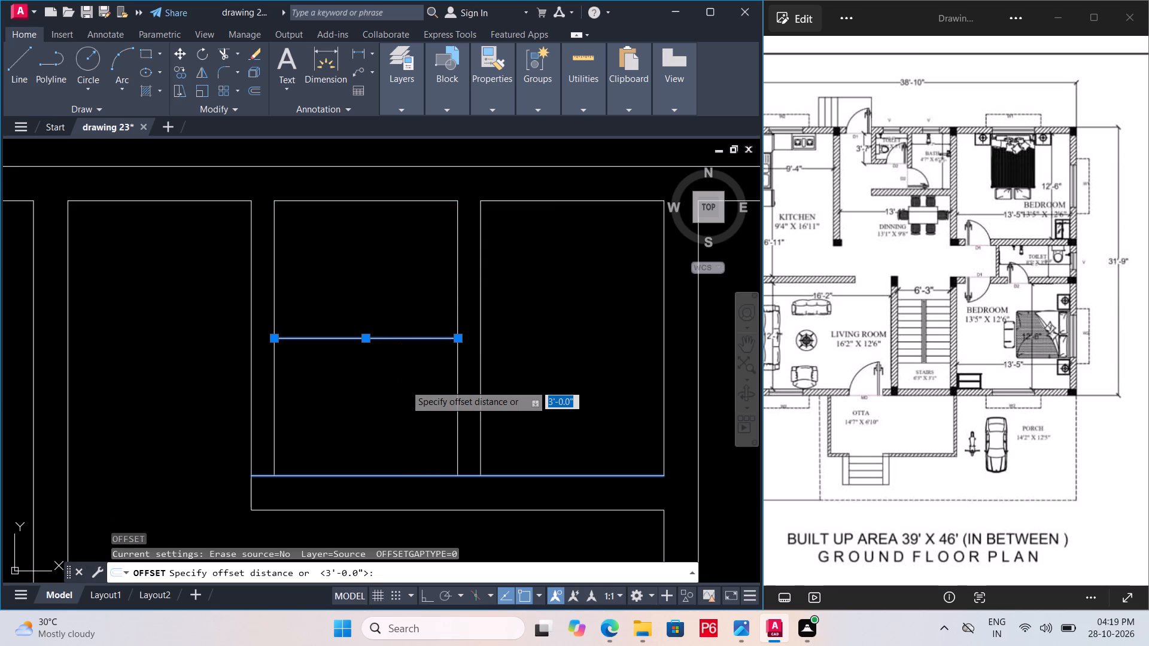
key(6)
key(shift+quotedbl)
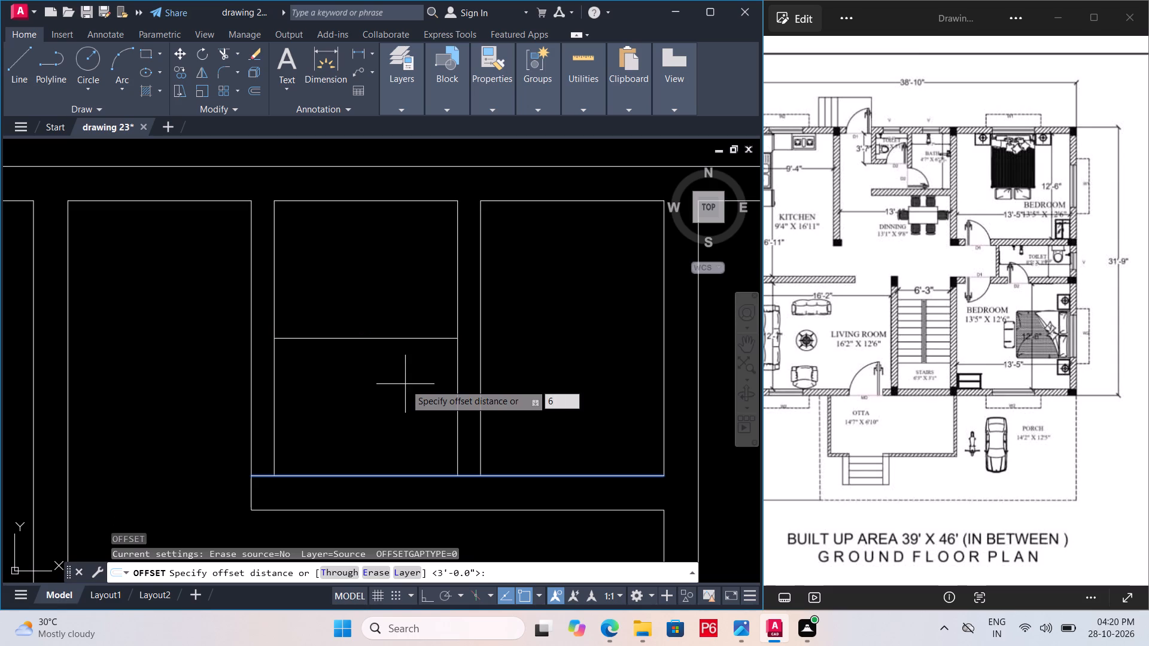
key(Return)
click(405, 394)
key(ctrl+s)
key(ctrl+s)
key(ctrl+s)
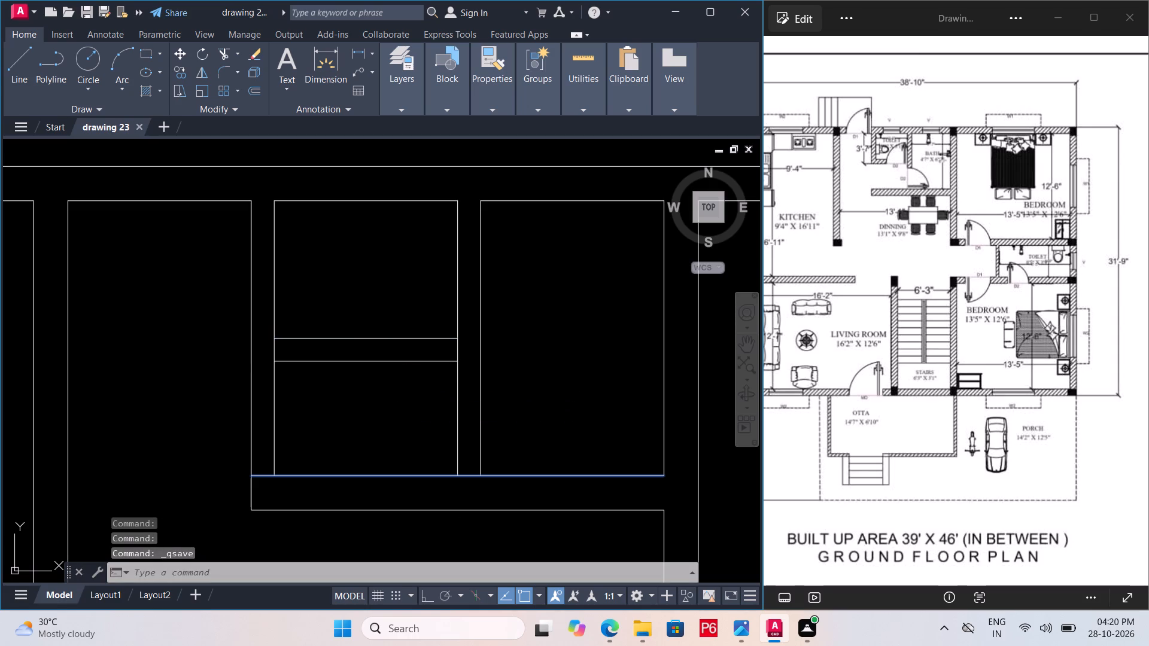
Extend both lines of the toilet's lower wall to the outer line of the partition nearer the kitchen.
text(ex)
key(space)
key(space)
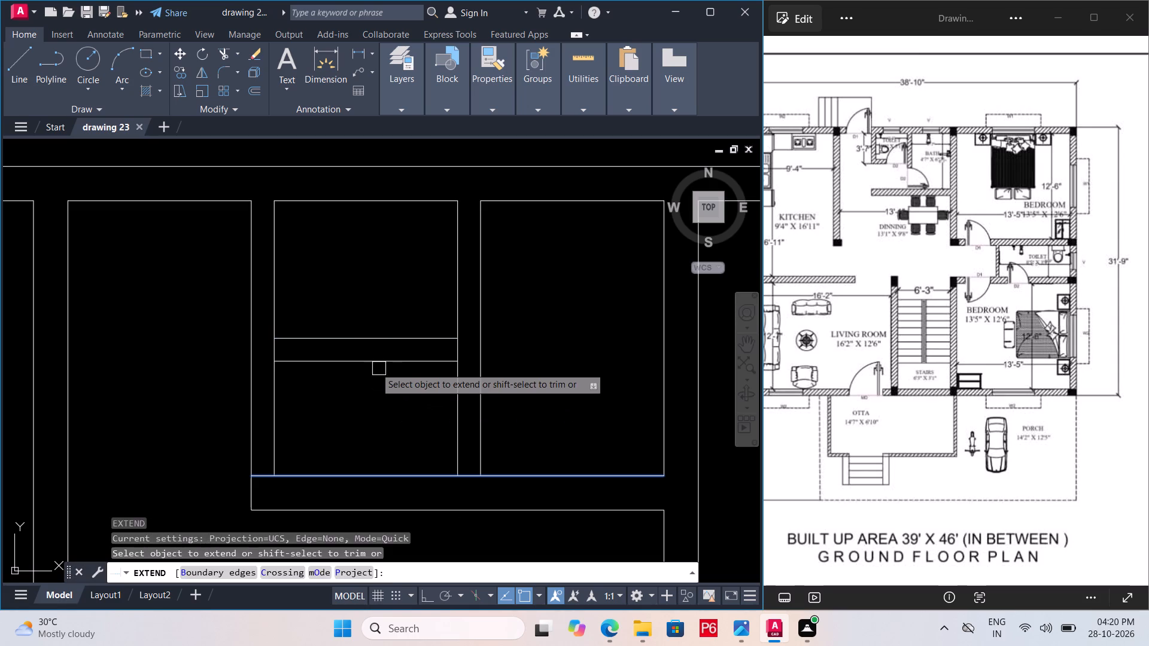
click(341, 362)
click(326, 342)
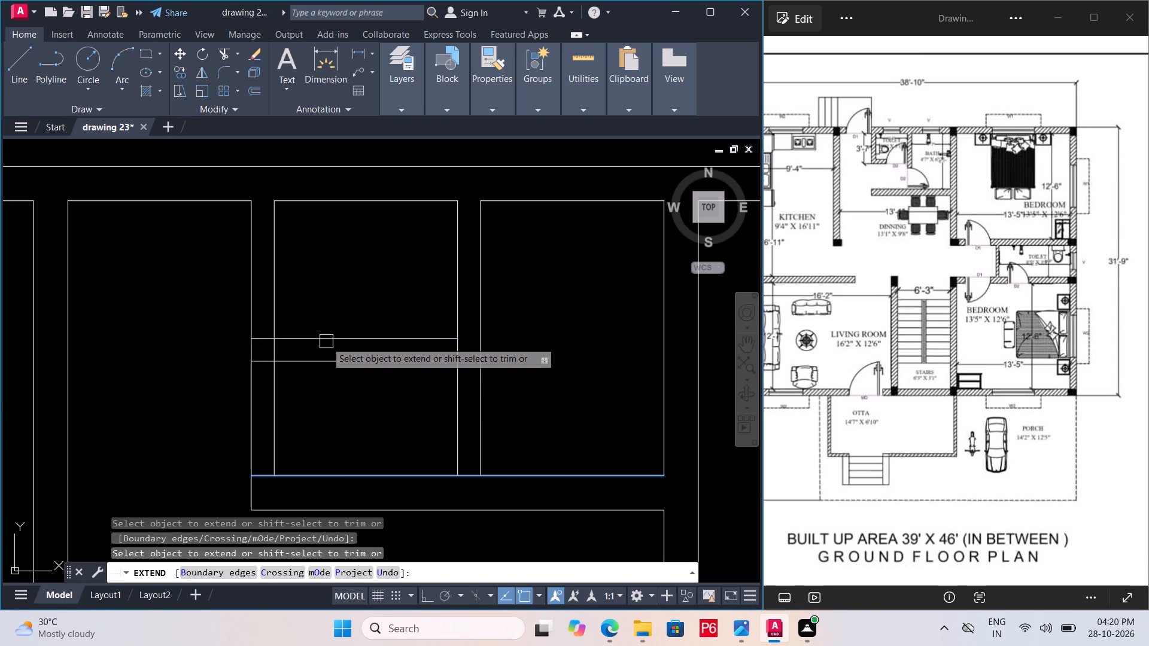
scroll(282, 443, up, 1)
key(Escape)
Trim both lines of the partition nearer the kitchen below the toilet's lower wall, and save the drawing.
text(tr)
key(space)
key(space)
click(298, 418)
click(193, 409)
scroll(255, 394, down, 2)
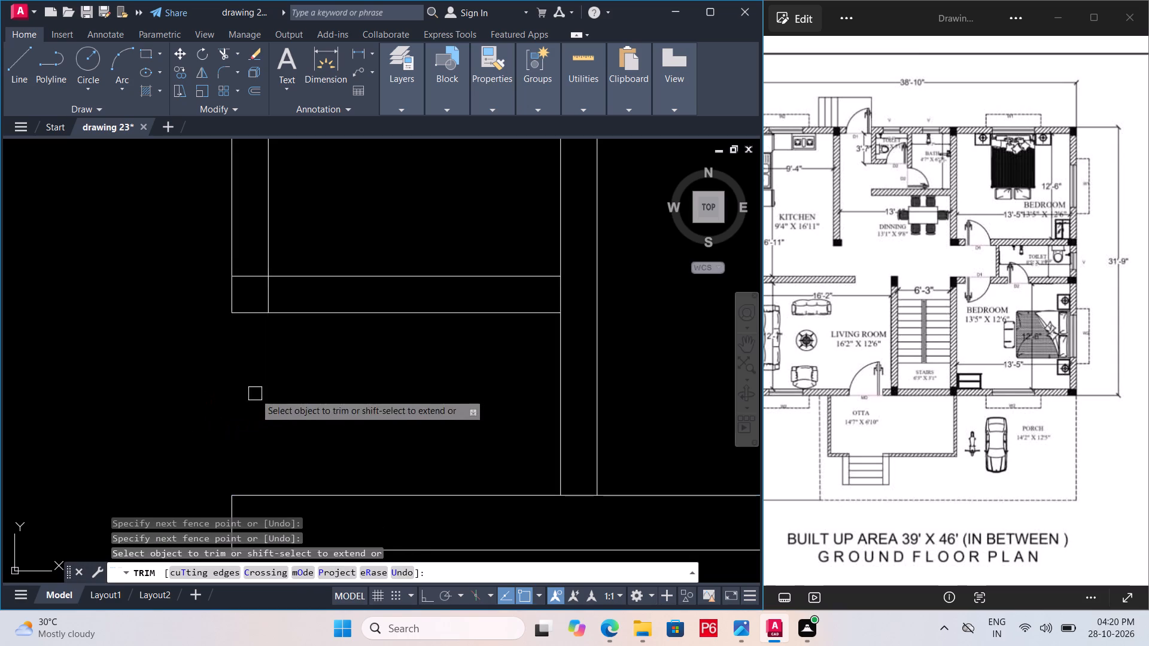
key(ctrl+s)
key(ctrl+s)
key(ctrl+s)
key(ctrl+s)
key(ctrl+s)
key(ctrl+s)
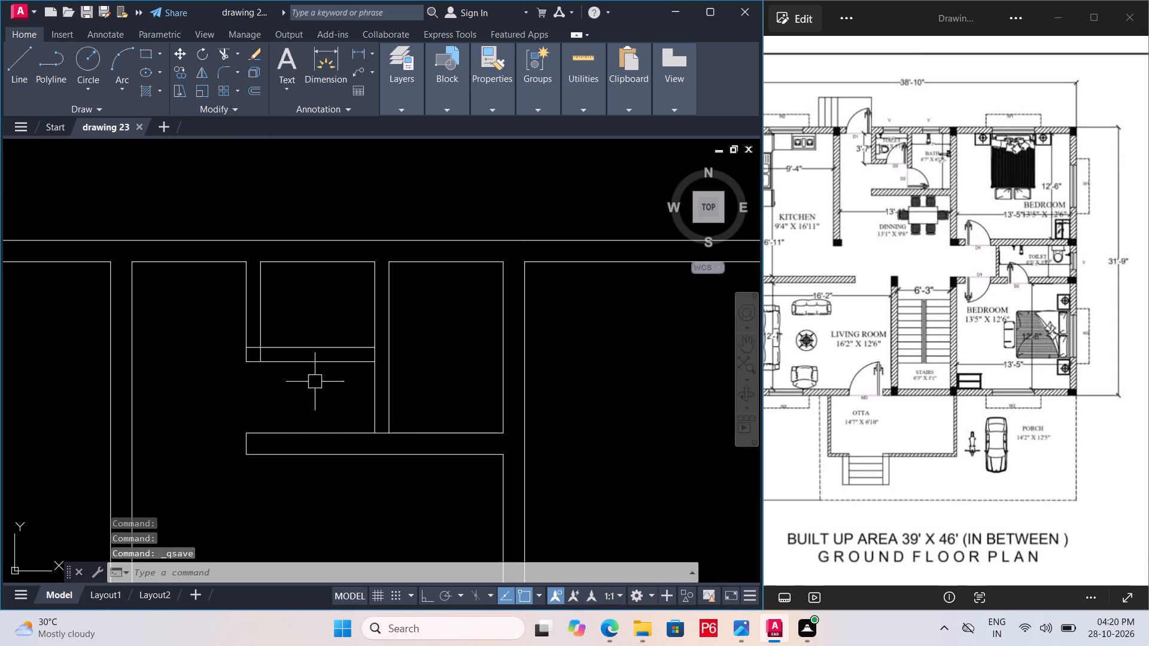
Trim the overlapping lines where the toilet's lower wall meets both 6" partitions, and save the drawing.
scroll(266, 351, up, 2)
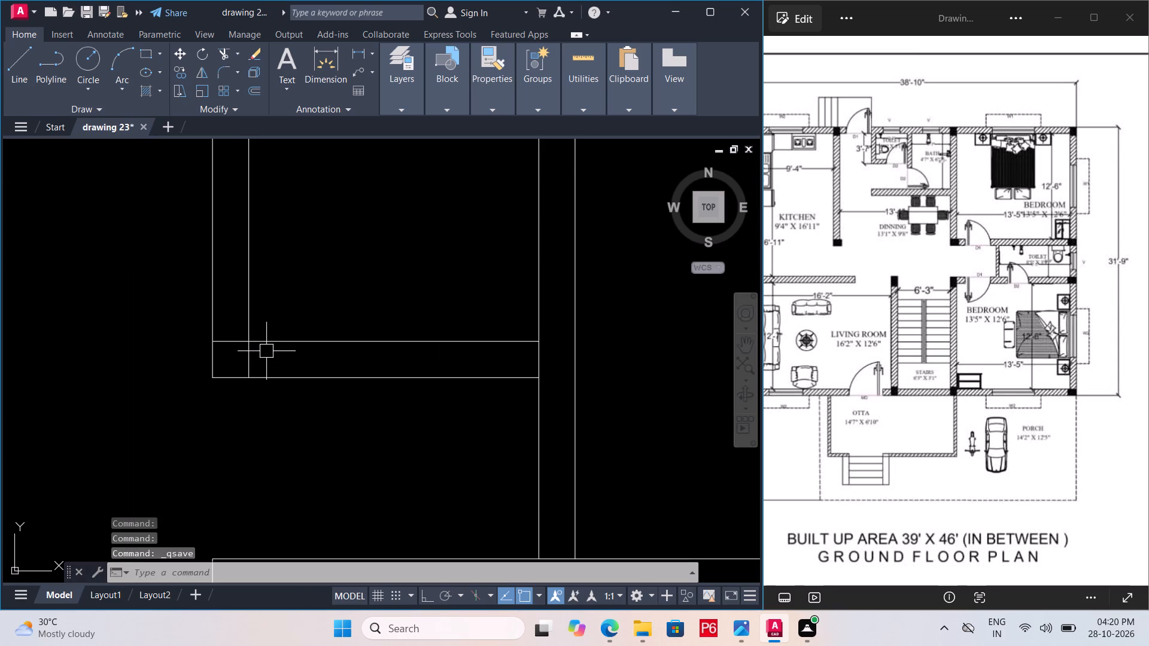
text(tr)
key(space)
key(space)
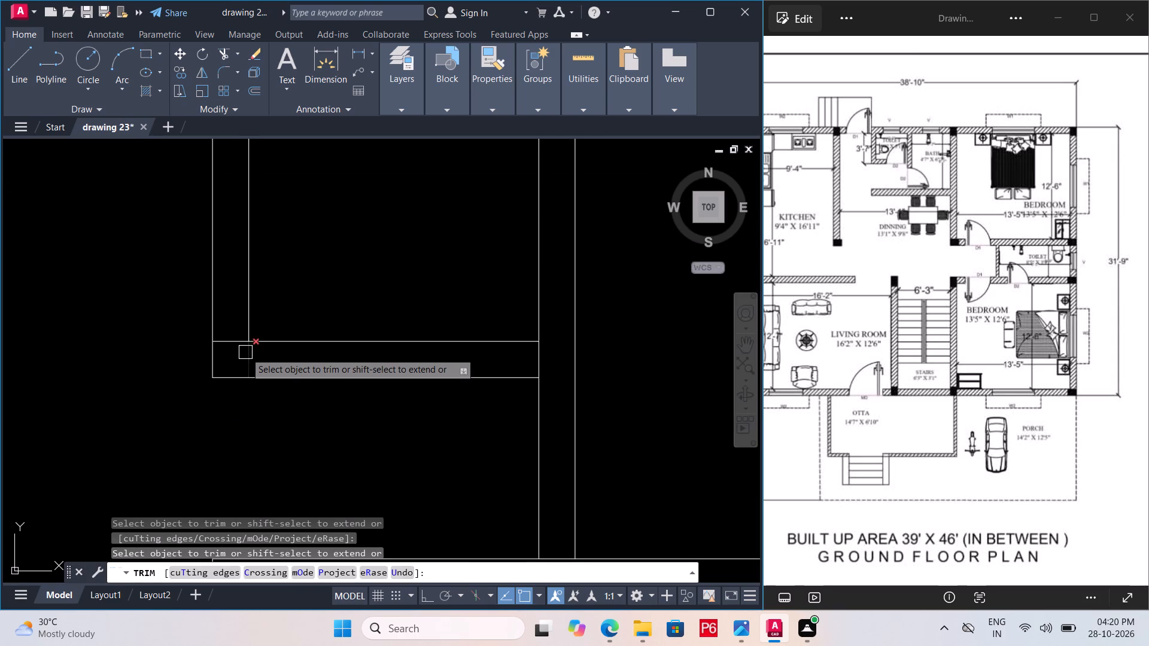
click(245, 352)
click(239, 342)
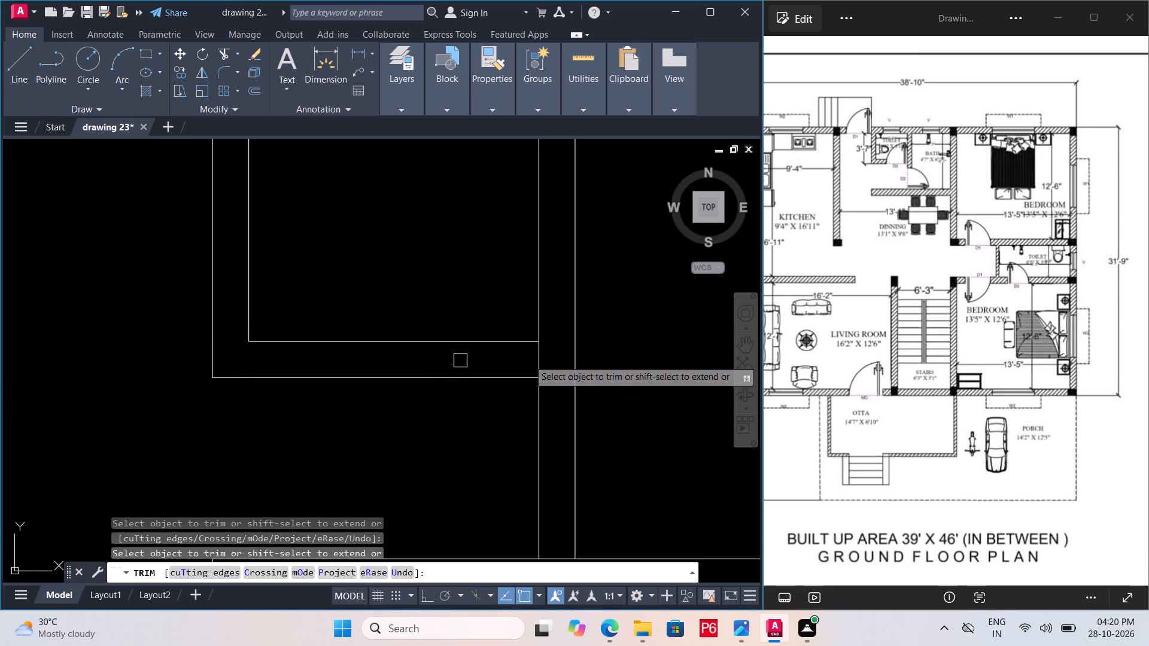
click(542, 355)
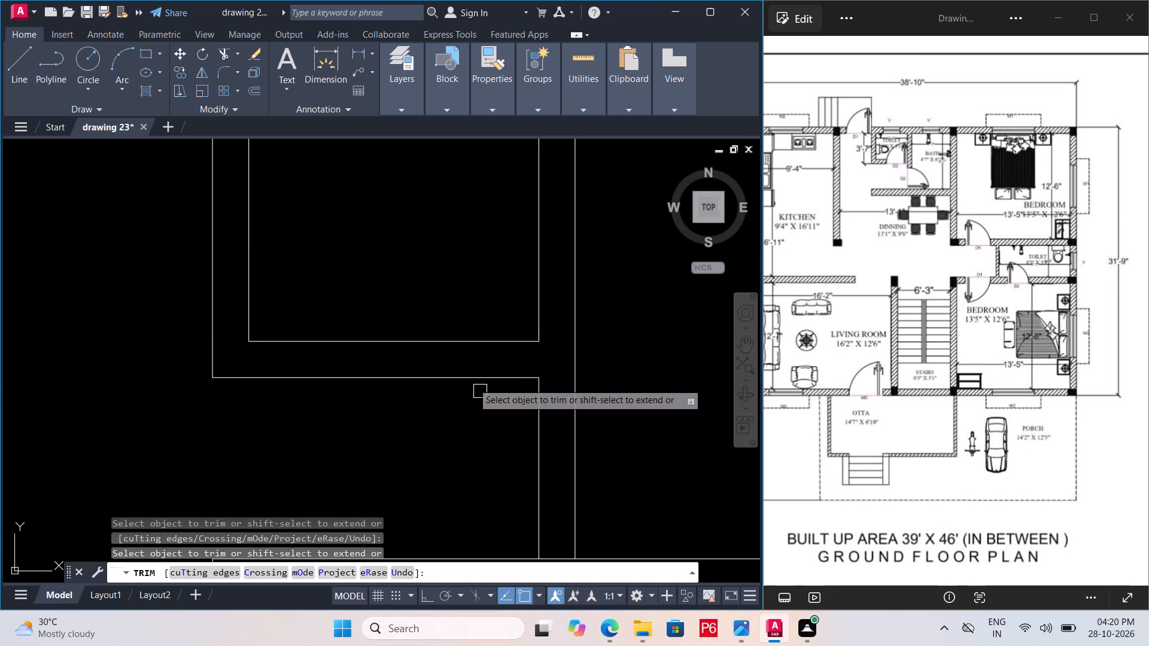
scroll(456, 390, down, 2)
key(ctrl+s)
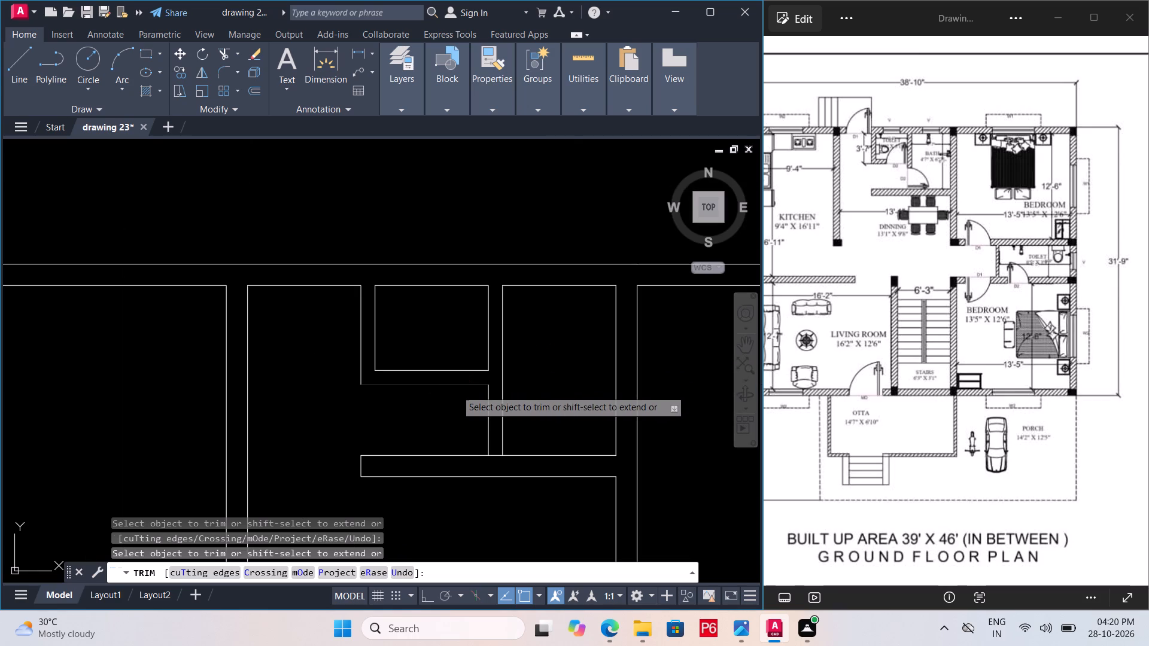
key(ctrl+s)
key(ctrl+s)
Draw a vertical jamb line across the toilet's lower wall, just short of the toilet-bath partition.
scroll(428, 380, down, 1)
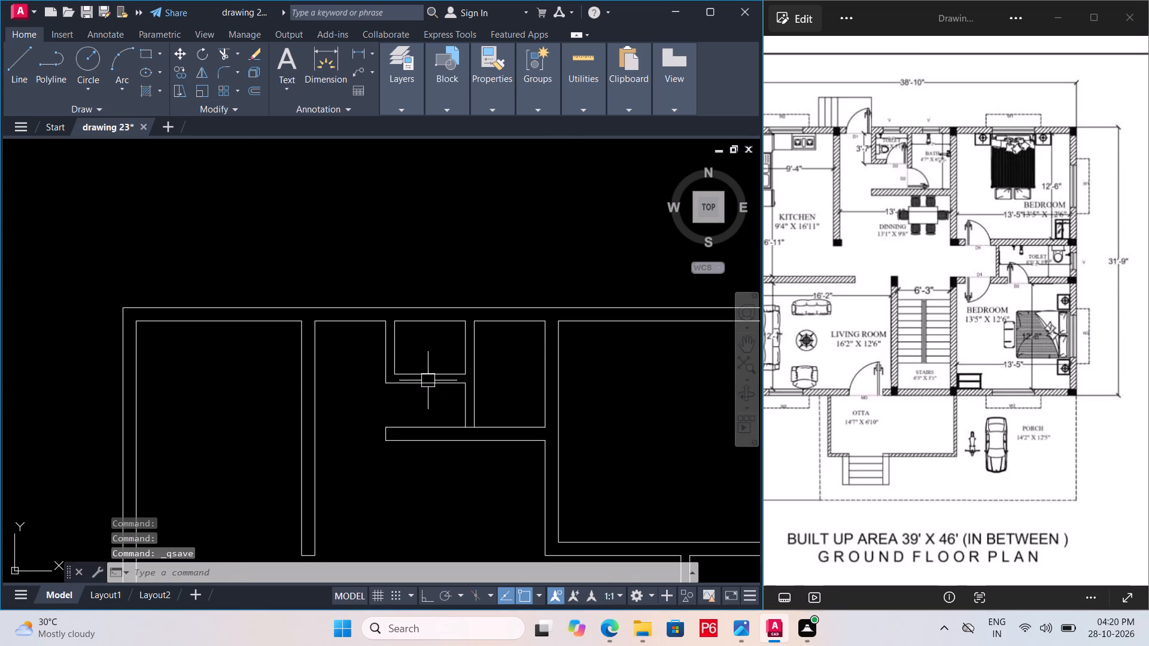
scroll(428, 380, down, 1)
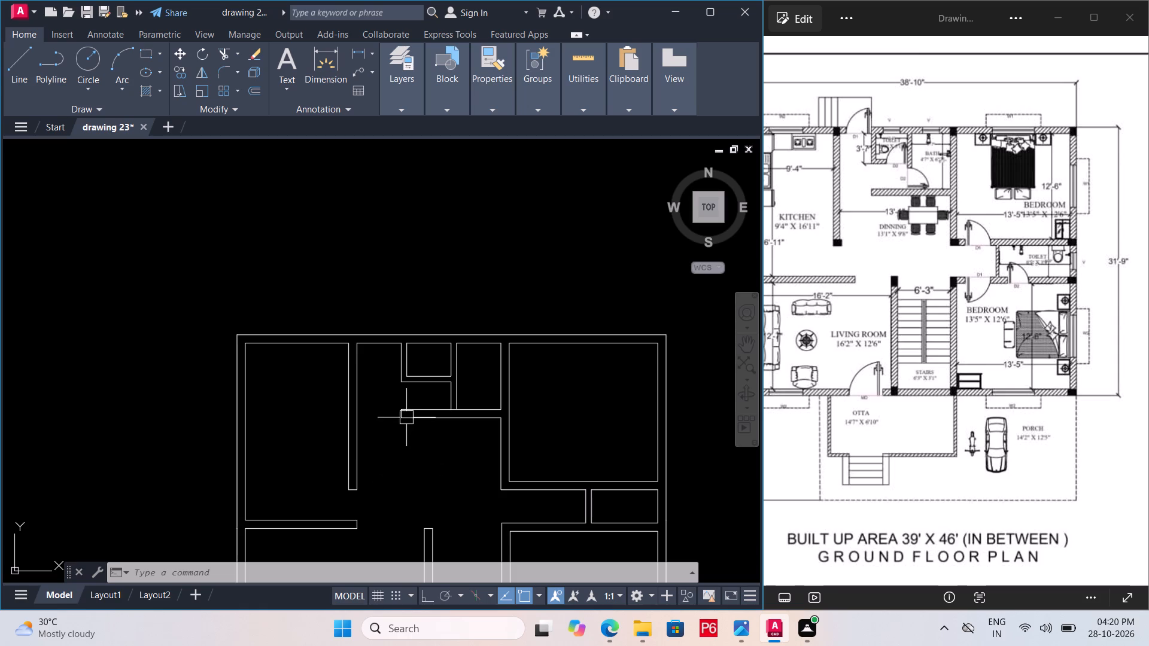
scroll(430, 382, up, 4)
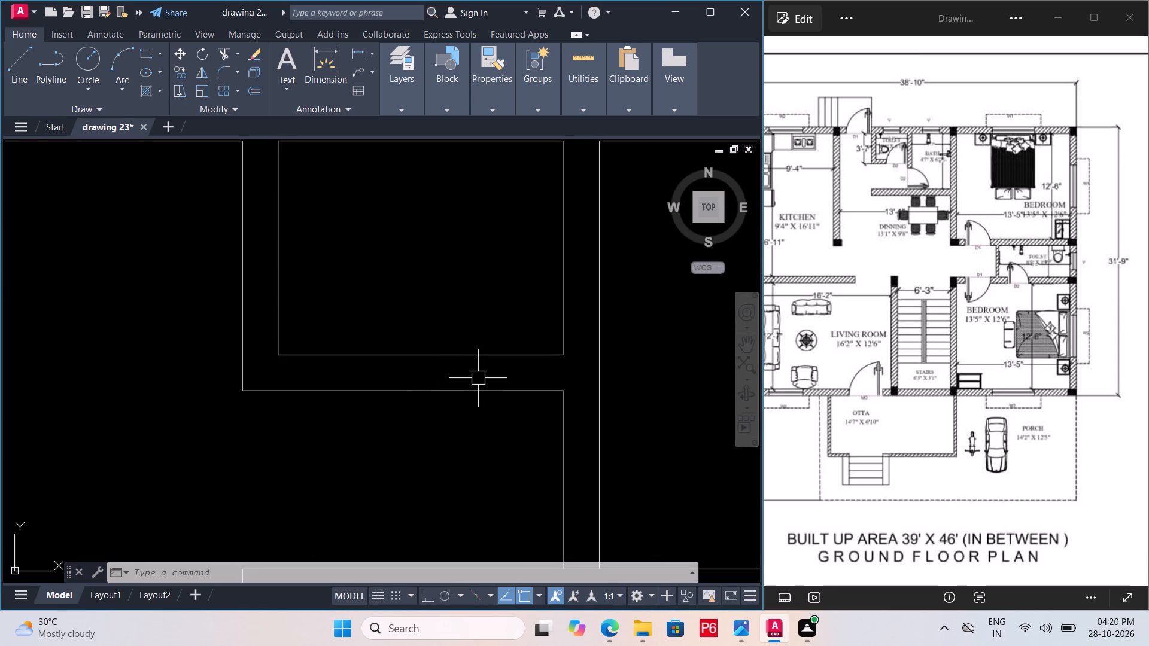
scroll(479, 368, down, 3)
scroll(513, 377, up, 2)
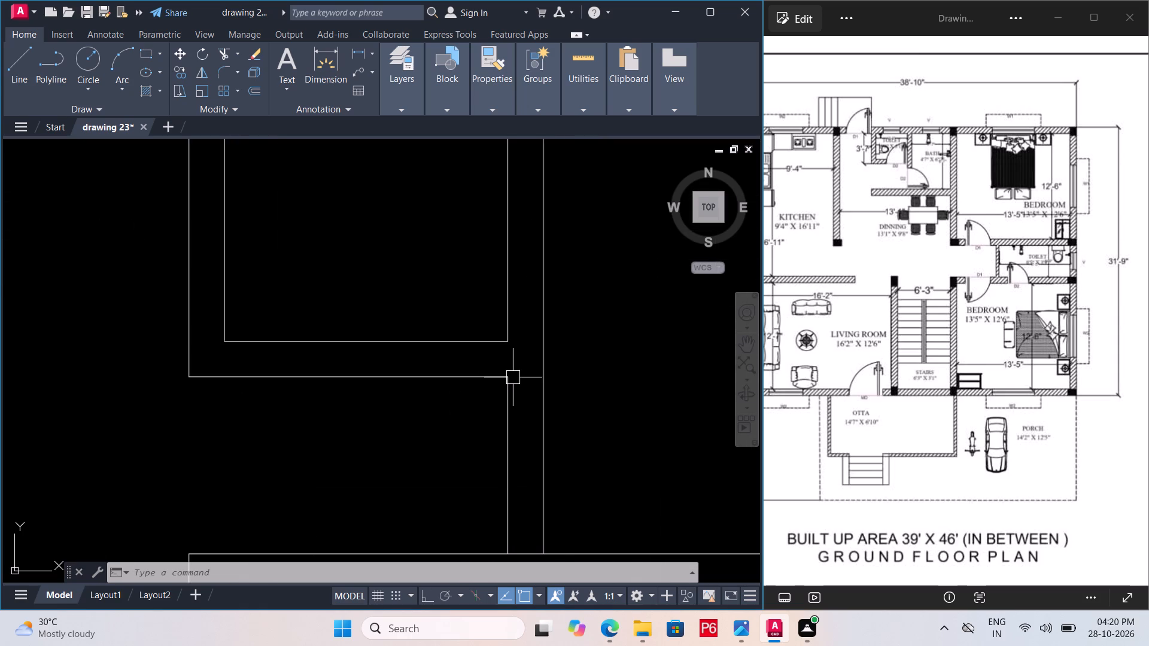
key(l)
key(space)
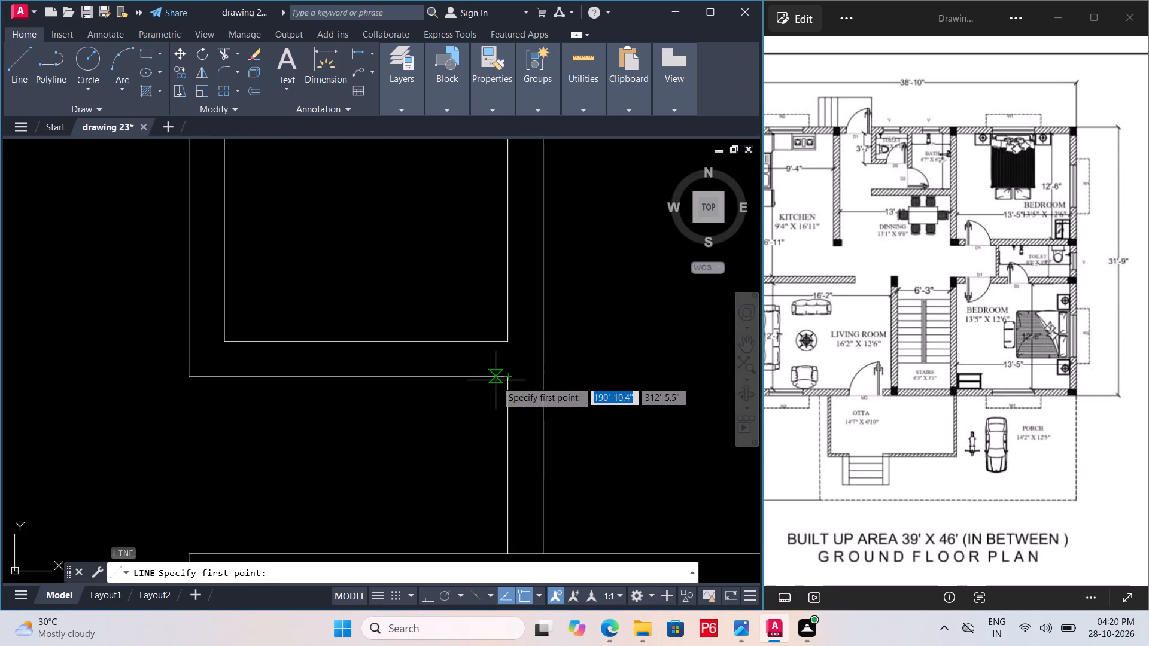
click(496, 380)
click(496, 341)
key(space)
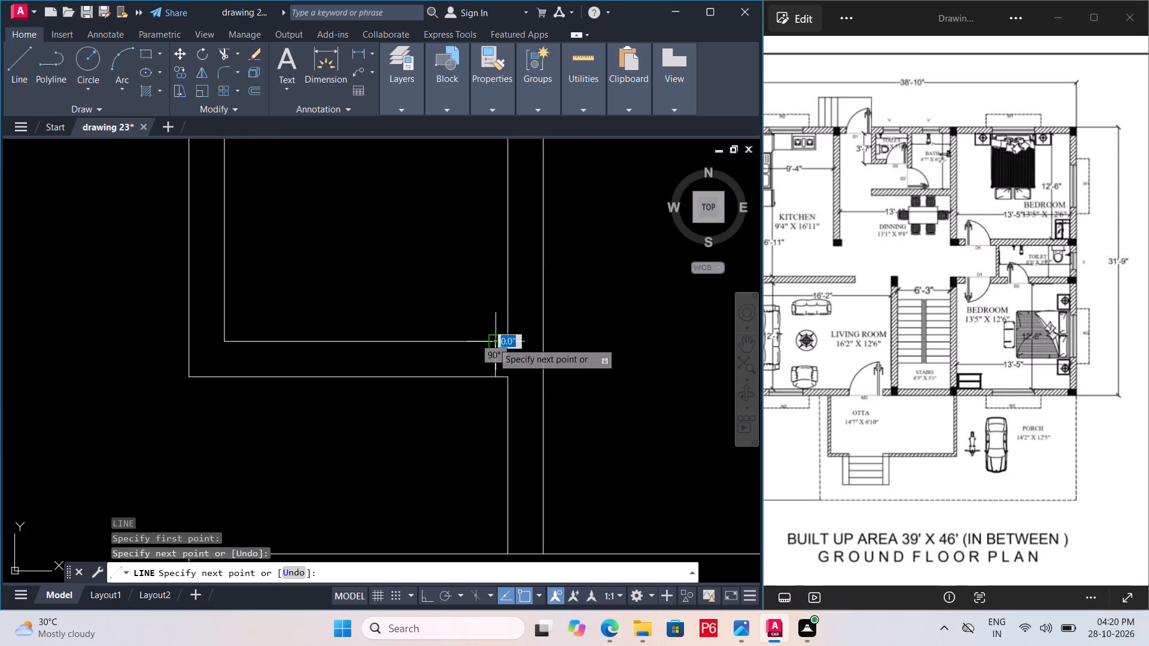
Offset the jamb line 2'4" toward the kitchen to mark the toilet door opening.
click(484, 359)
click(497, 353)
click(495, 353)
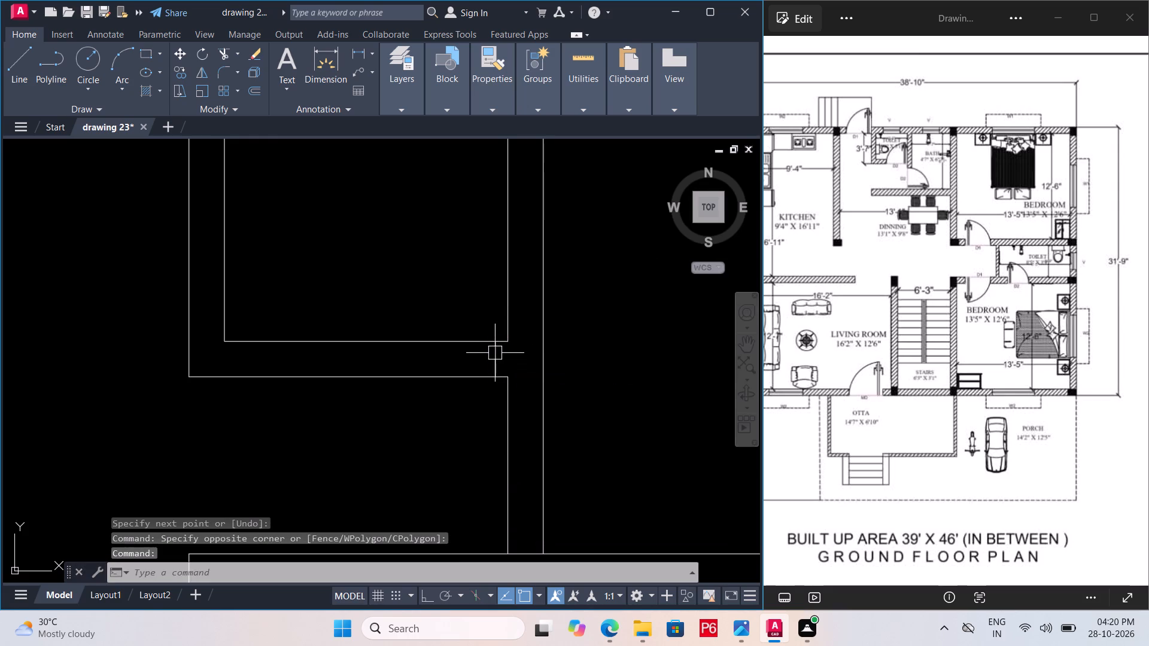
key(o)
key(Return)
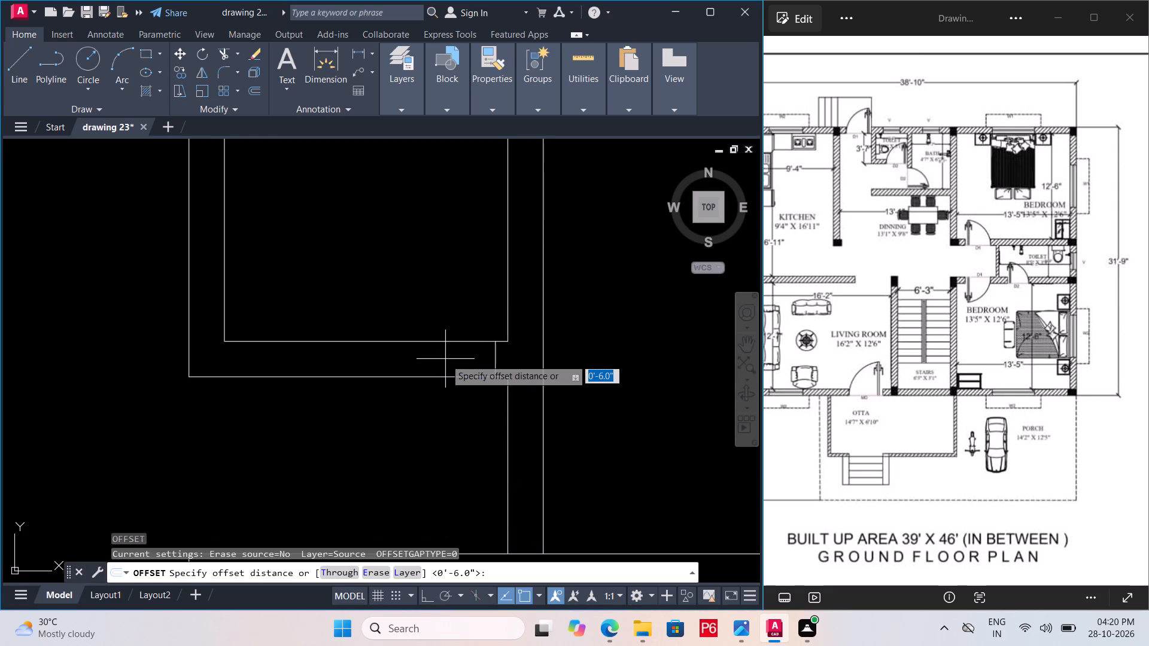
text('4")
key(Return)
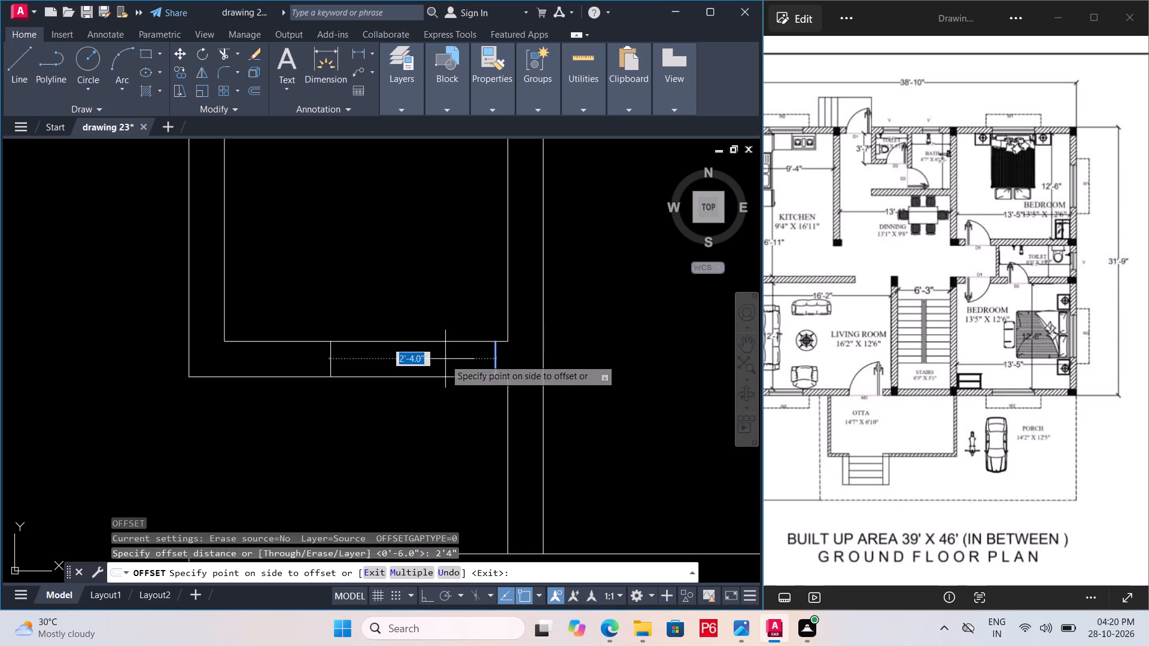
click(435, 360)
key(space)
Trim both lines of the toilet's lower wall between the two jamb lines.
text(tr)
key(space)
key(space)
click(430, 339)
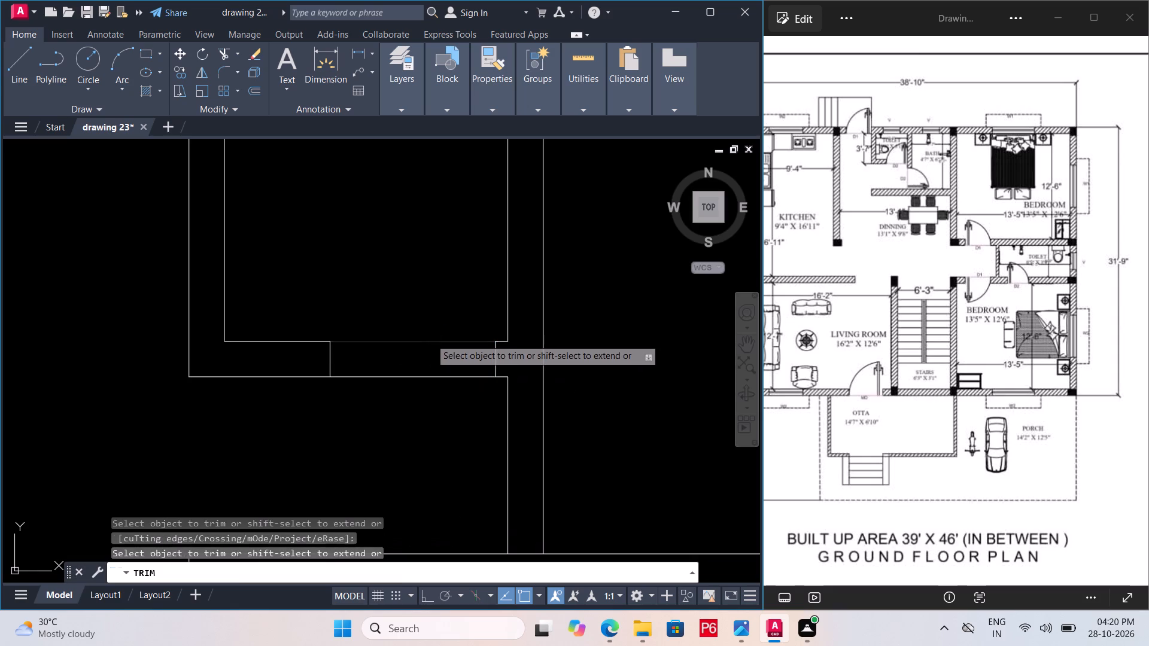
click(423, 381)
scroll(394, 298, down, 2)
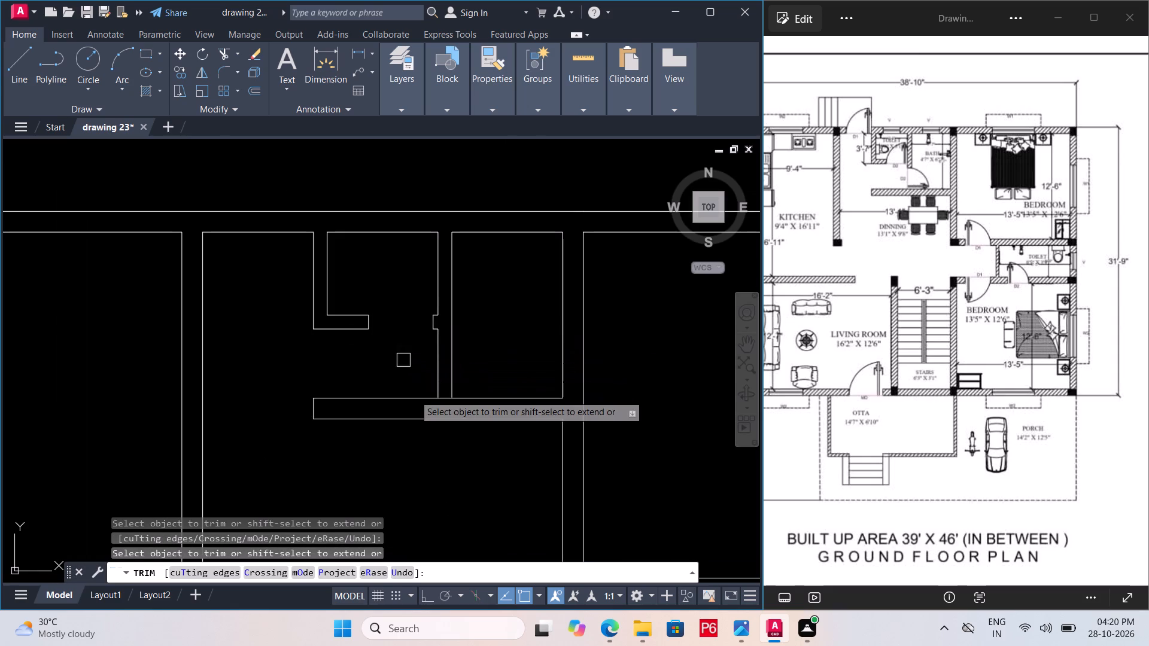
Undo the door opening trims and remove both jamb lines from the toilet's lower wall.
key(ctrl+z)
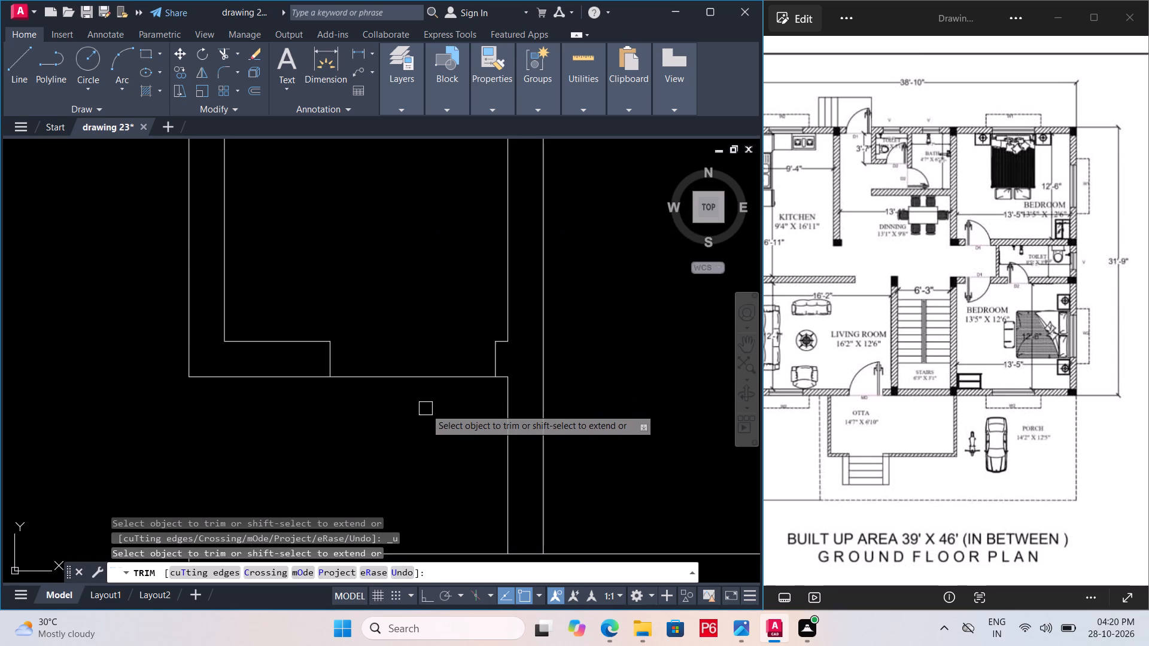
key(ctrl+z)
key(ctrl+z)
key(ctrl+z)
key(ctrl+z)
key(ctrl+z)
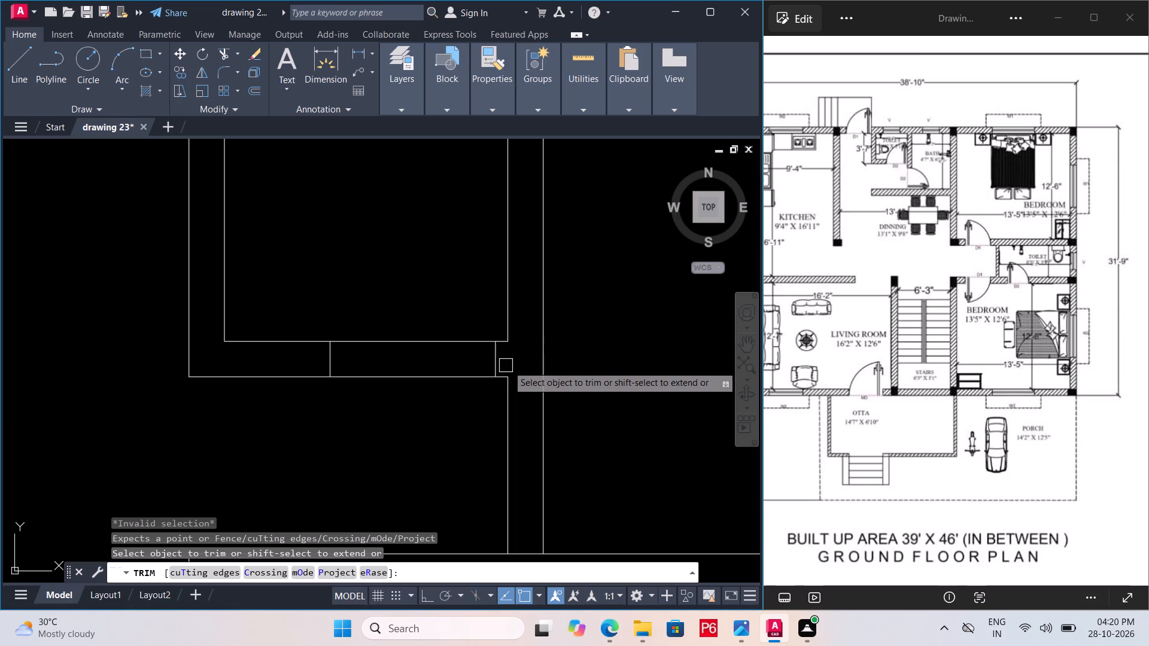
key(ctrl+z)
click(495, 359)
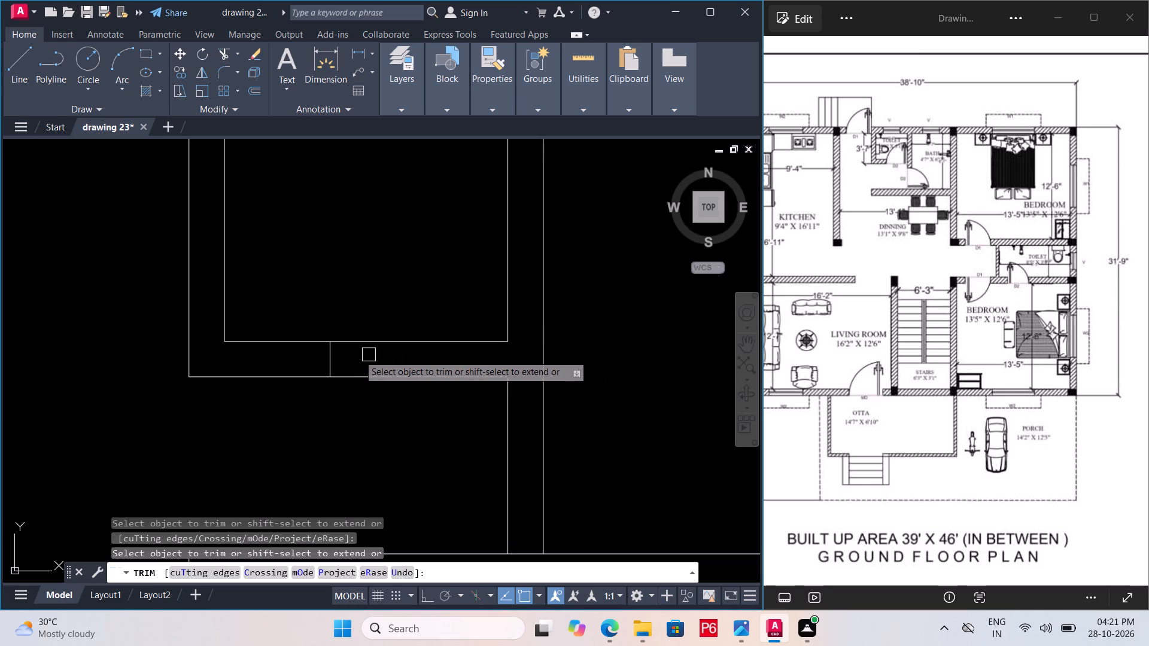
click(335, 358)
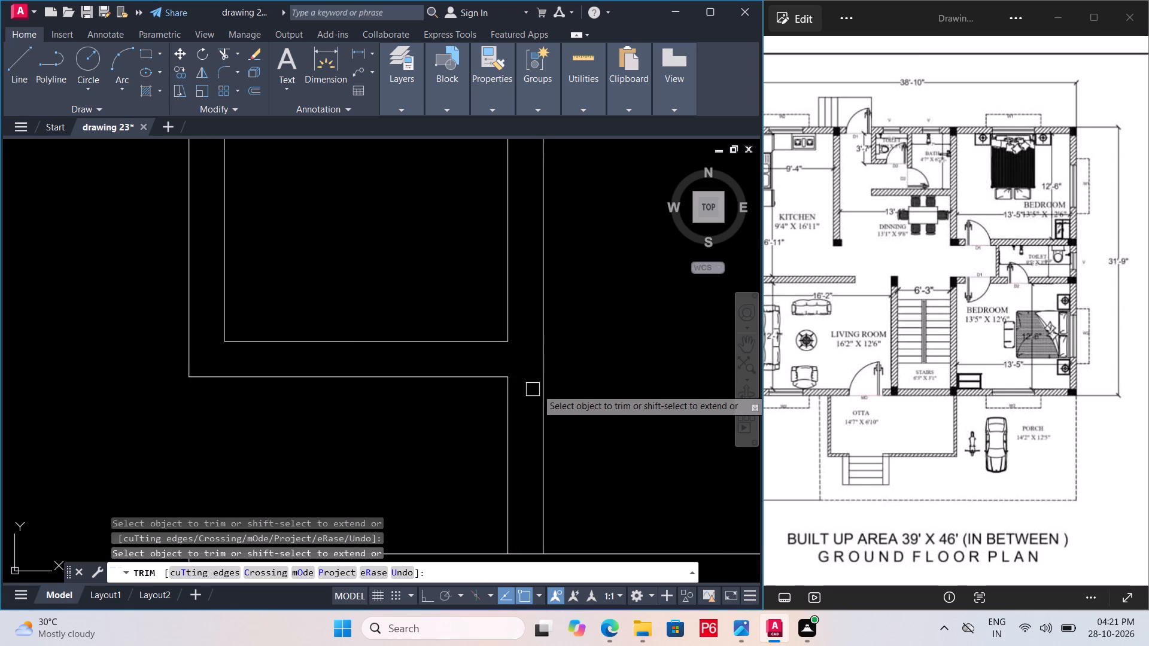
Draw a 6" vertical line joining the two lines of the toilet's lower wall at the toilet-bath partition.
scroll(538, 387, up, 1)
key(l)
key(space)
key(Escape)
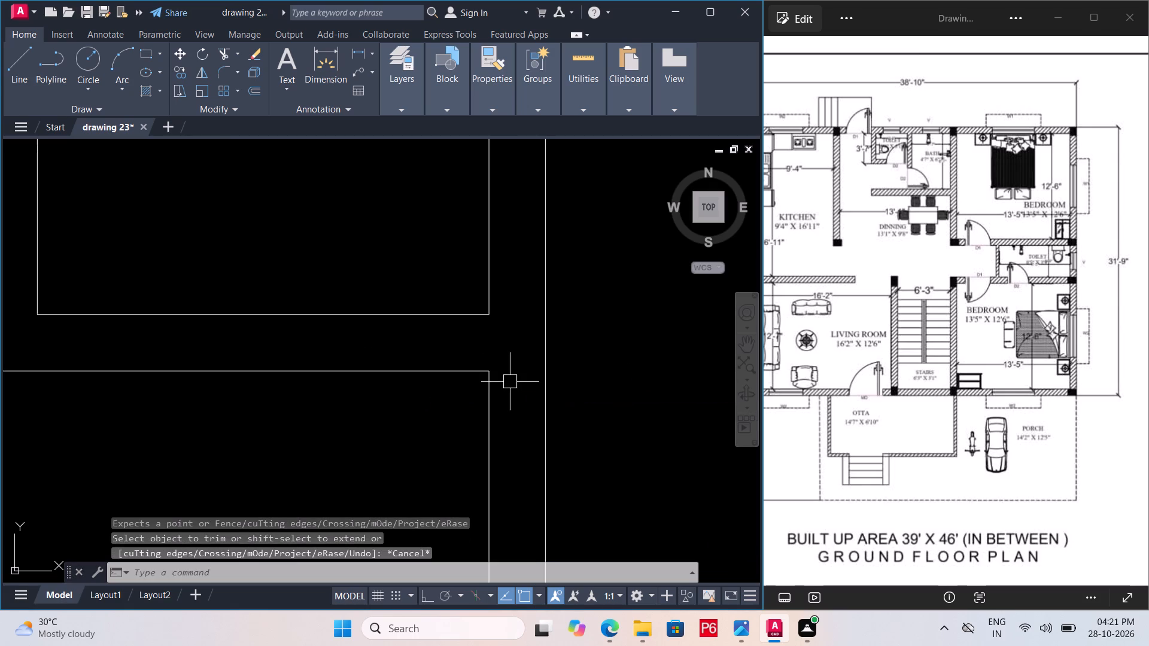
text(l)
key(space)
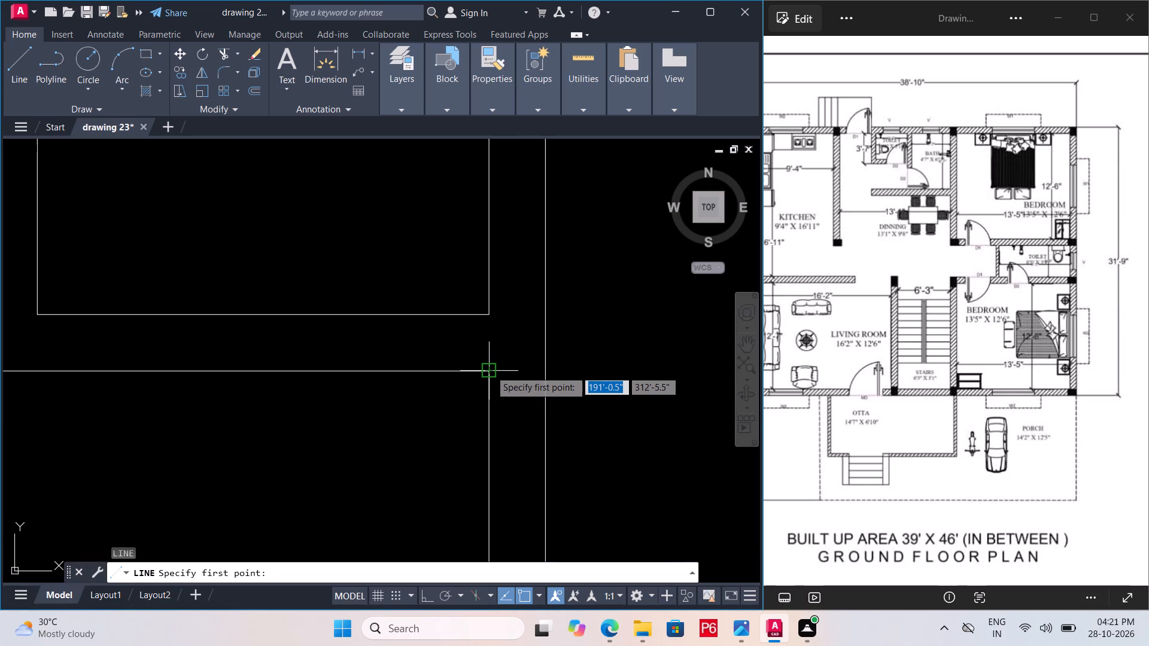
drag(490, 370, 489, 360)
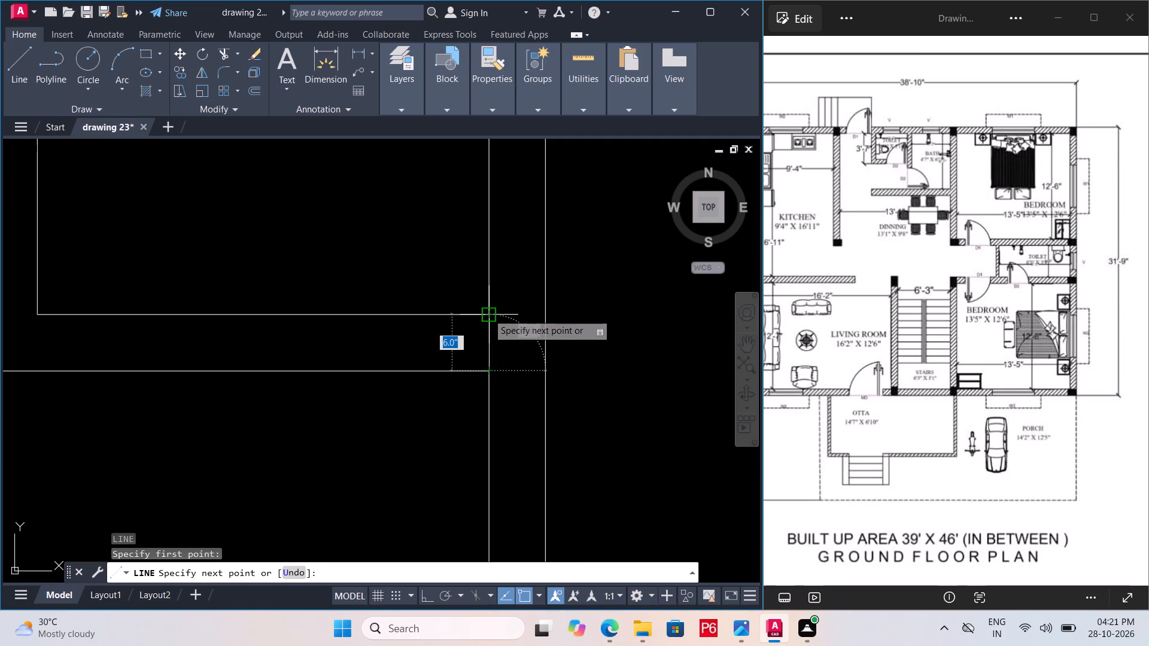
click(488, 313)
key(space)
Offset the vertical jamb line at the toilet-bath partition 2'4" toward the kitchen across the toilet's lower wall.
click(485, 330)
key(o)
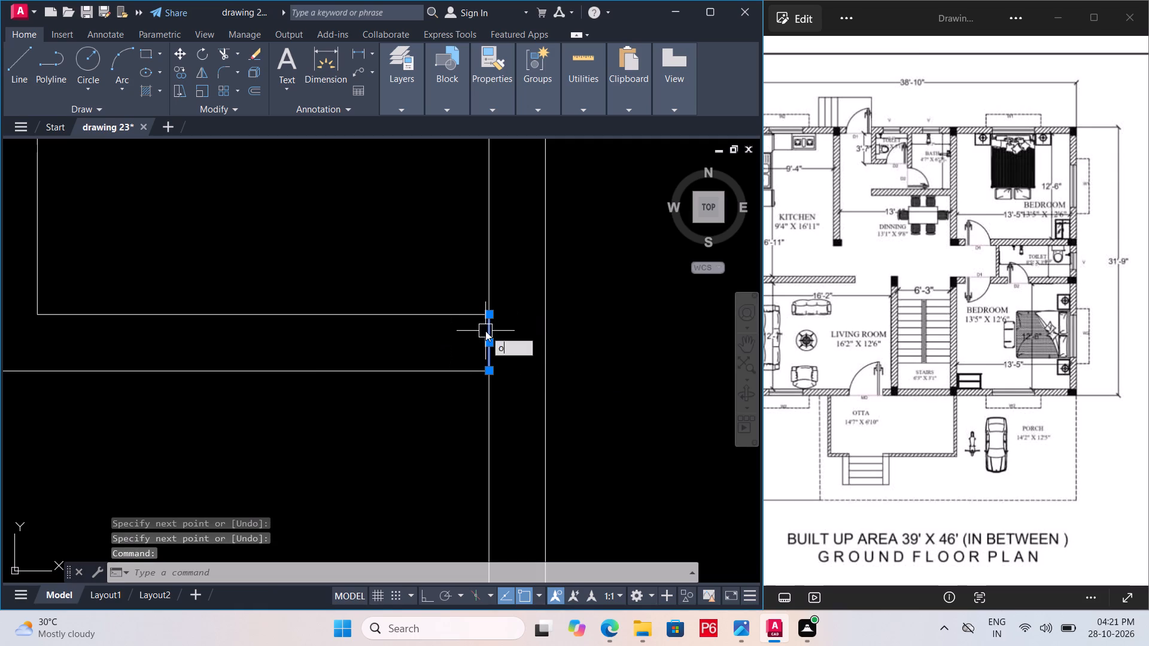
key(Return)
text(2'4")
key(Return)
click(425, 346)
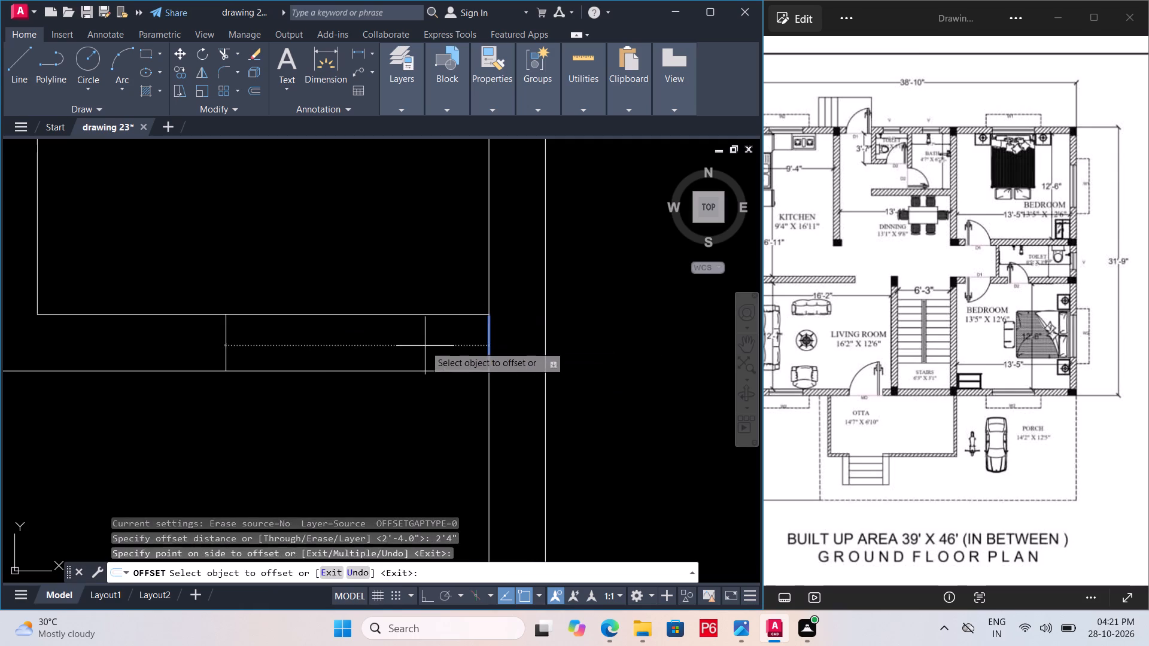
key(space)
Trim both lines of the toilet's lower wall between the new jamb line and the toilet-bath partition, and save the drawing.
text(tr)
key(space)
key(space)
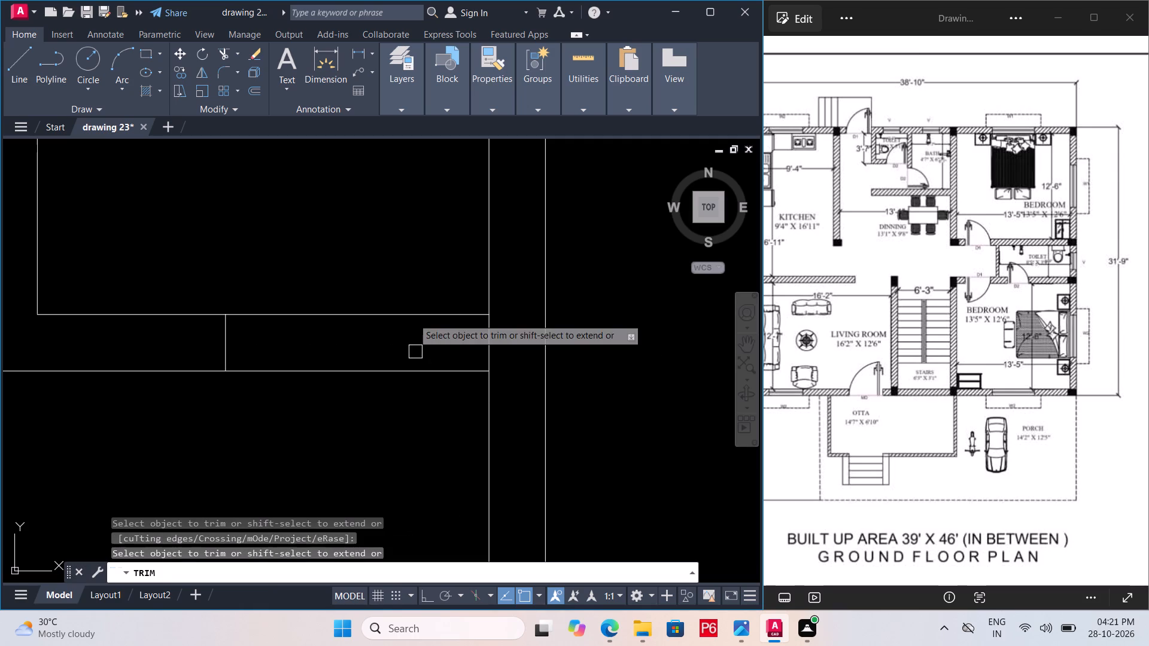
click(411, 294)
click(384, 409)
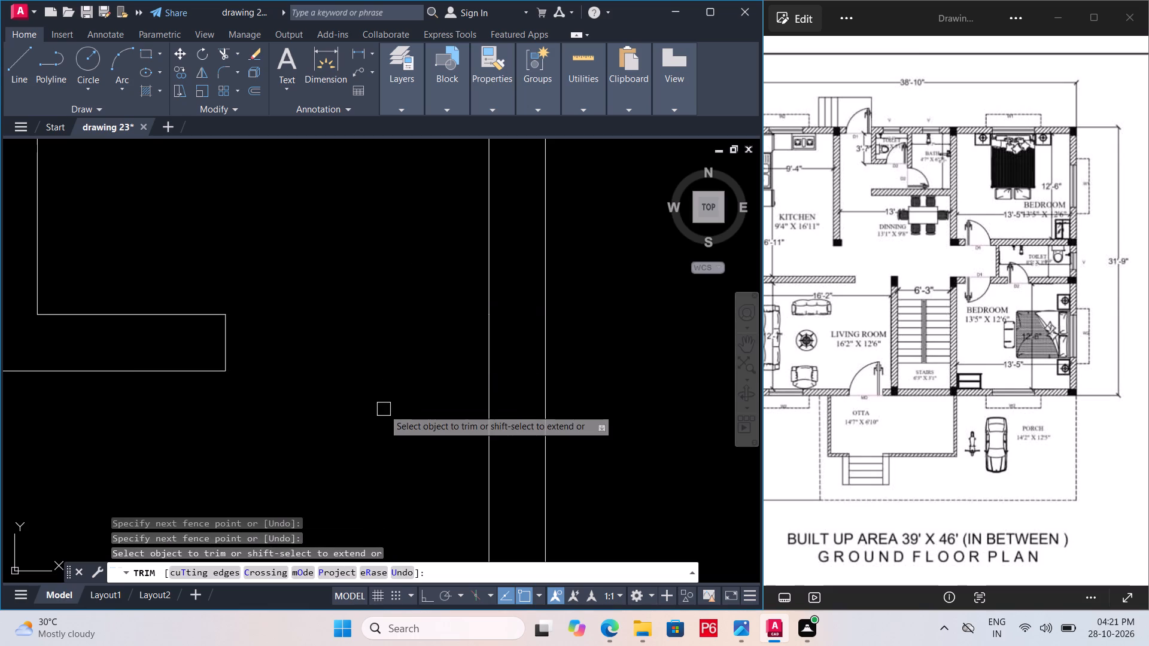
key(ctrl+s)
key(ctrl+s)
key(ctrl+s)
key(ctrl+s)
key(ctrl+s)
key(ctrl+s)
key(ctrl+s)
key(ctrl+s)
key(ctrl+s)
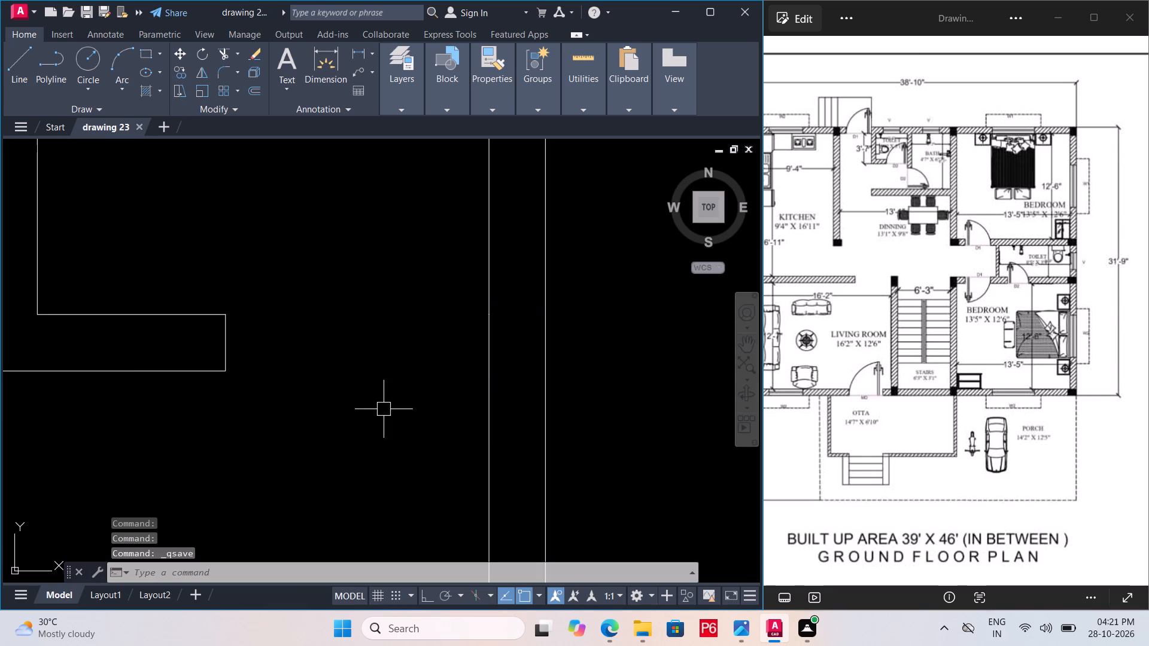
key(ctrl+s)
Trim the bath's lower wall line between the two toilet-bath partition lines, and save the drawing.
scroll(337, 404, down, 4)
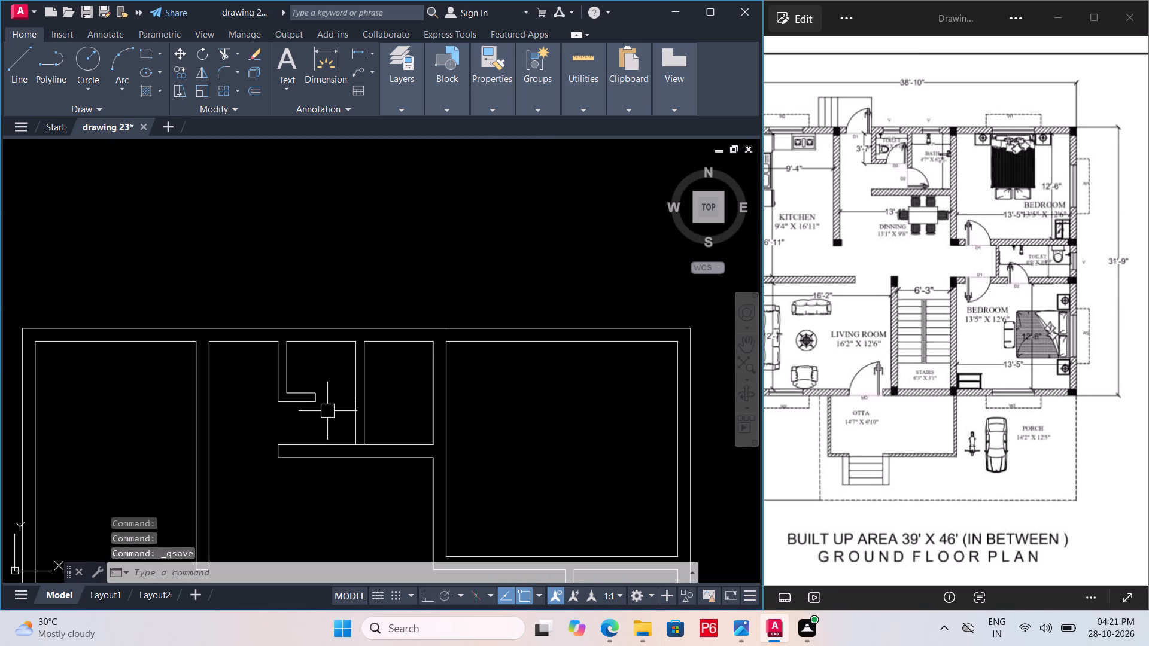
scroll(357, 427, up, 2)
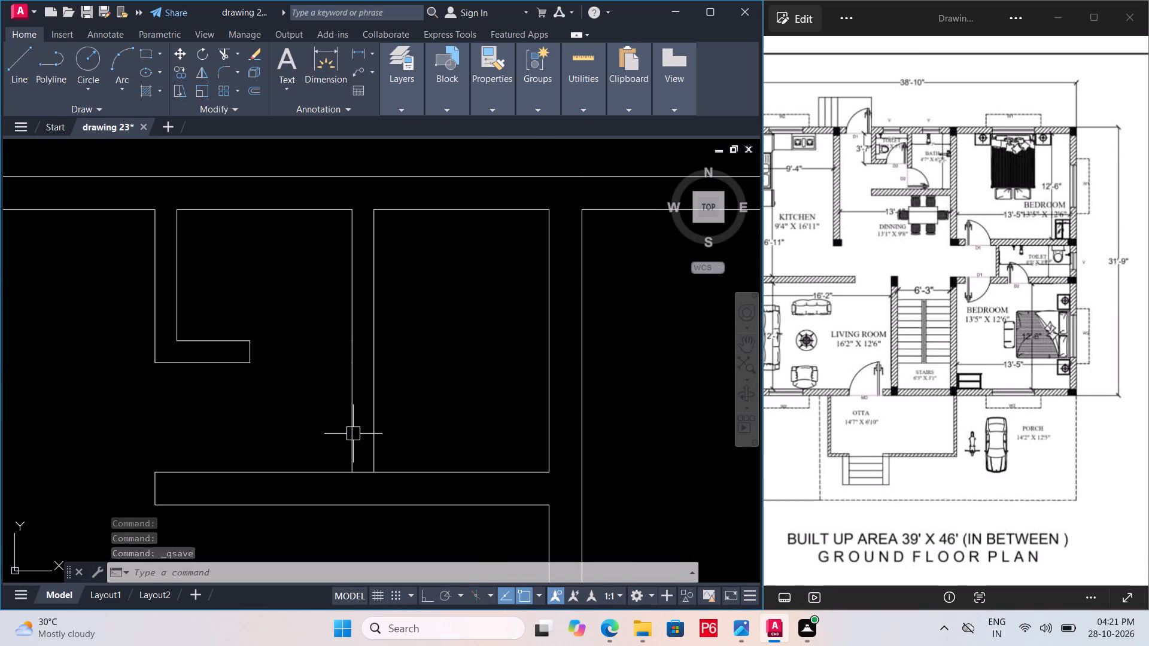
scroll(352, 435, up, 2)
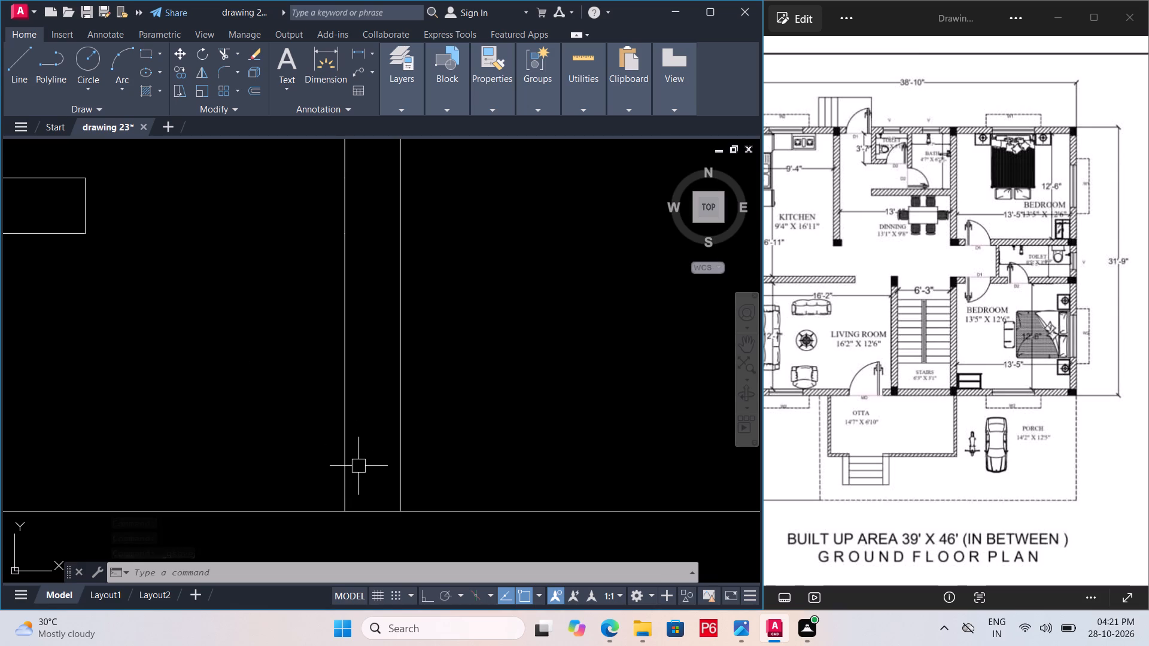
text(tr)
key(space)
key(space)
click(367, 513)
scroll(353, 437, down, 2)
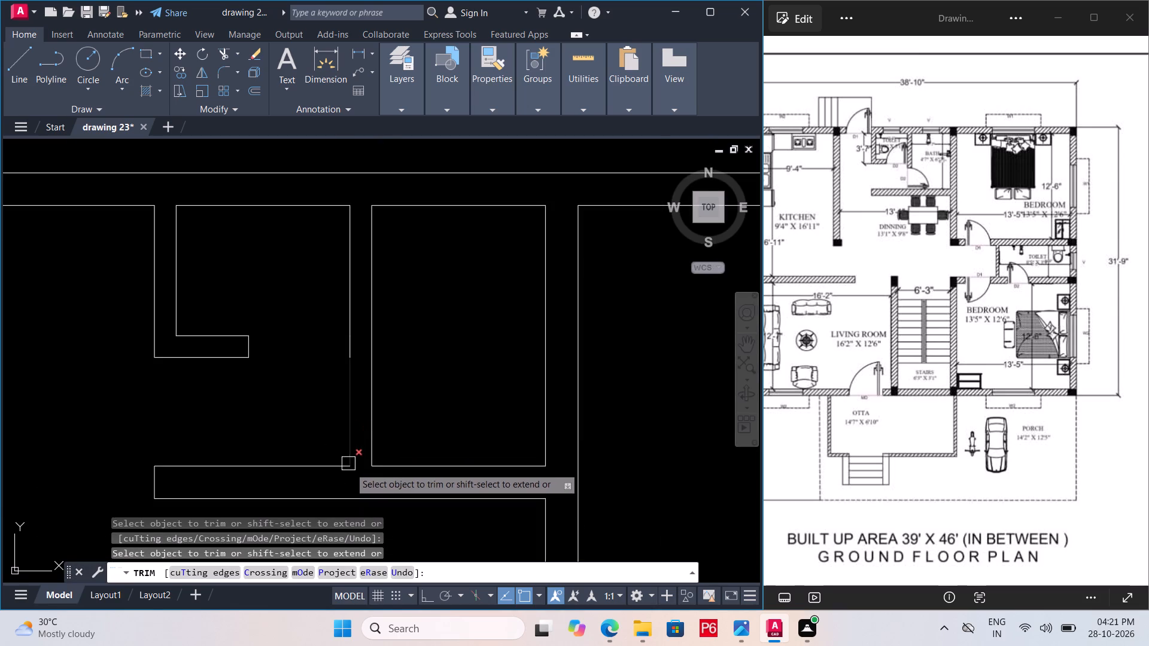
scroll(350, 467, up, 1)
key(Escape)
key(ctrl+s)
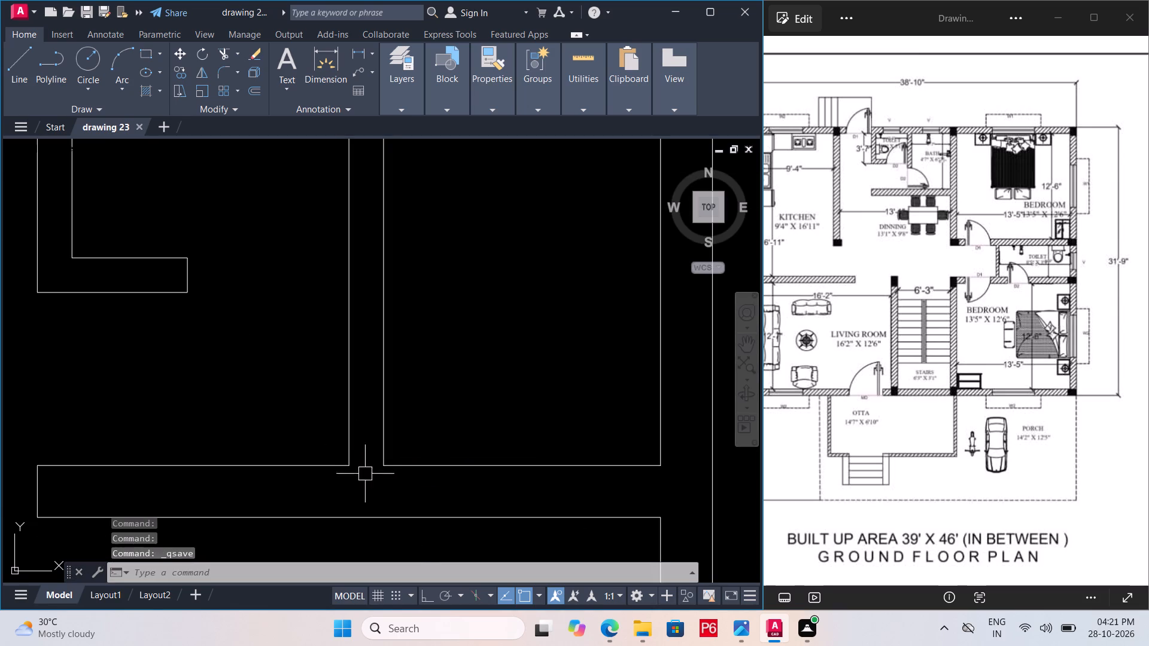
key(ctrl+s)
key(ctrl+s)
key(ctrl+s)
key(ctrl+s)
key(ctrl+s)
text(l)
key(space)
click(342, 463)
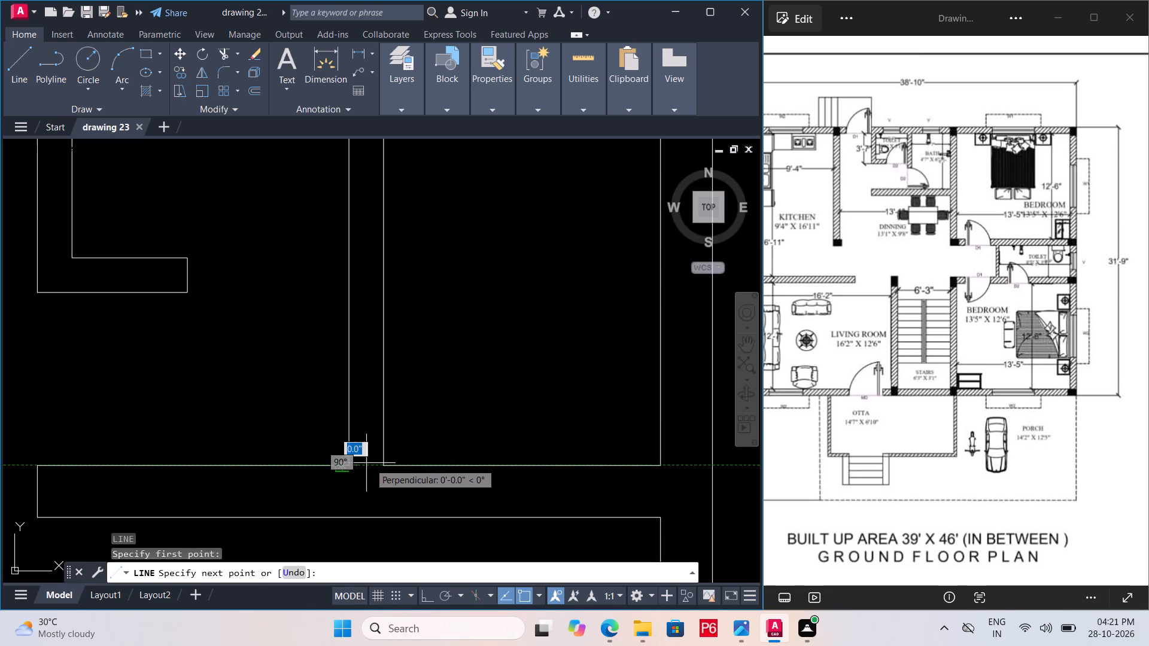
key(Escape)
Draw a horizontal line joining the two toilet-bath partition lines where they meet the bath's lower wall.
key(l)
key(space)
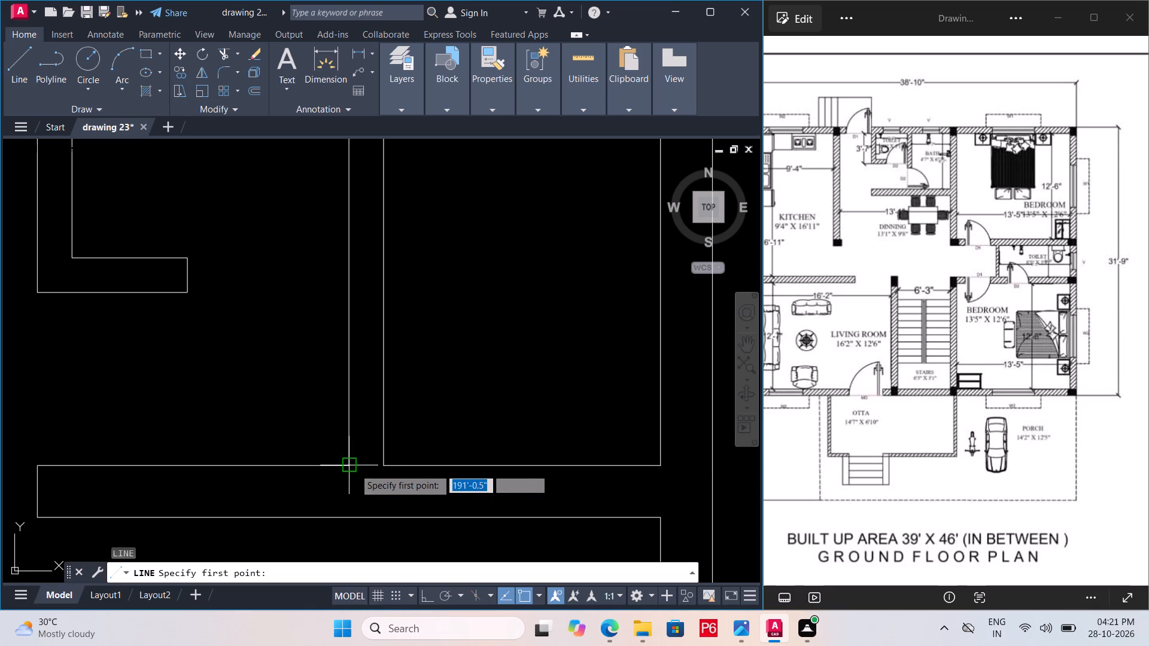
drag(354, 468, 364, 468)
click(381, 468)
key(space)
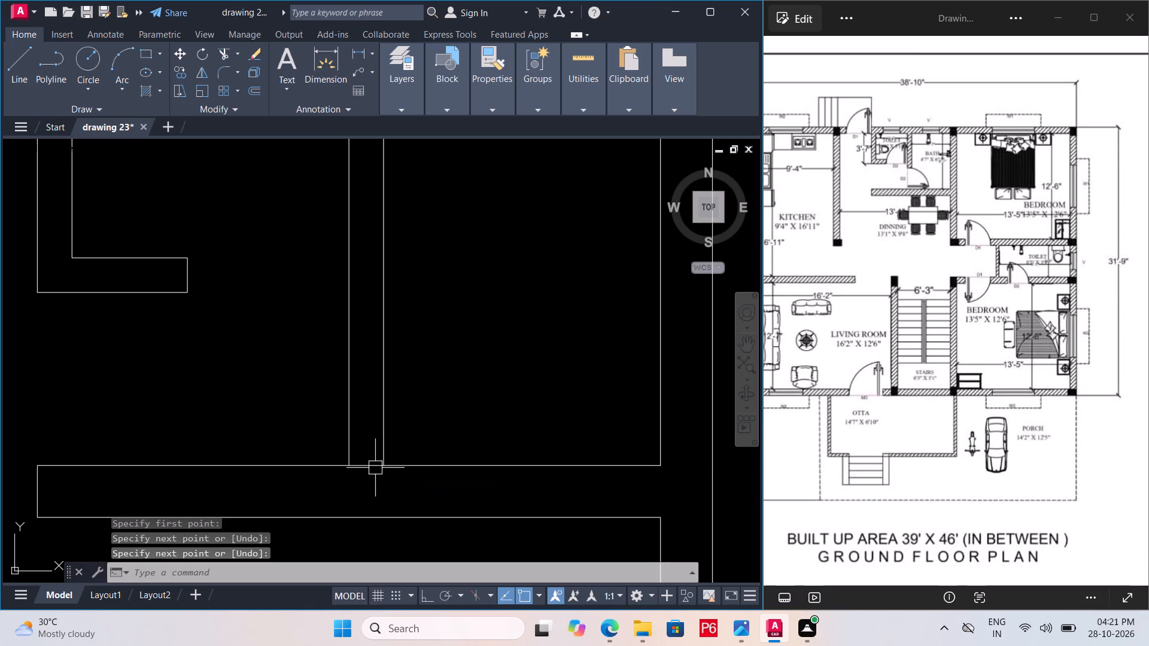
Offset the line at the partition's base 2'4" upward to mark the bath door opening.
click(375, 468)
key(p)
key(BackSpace)
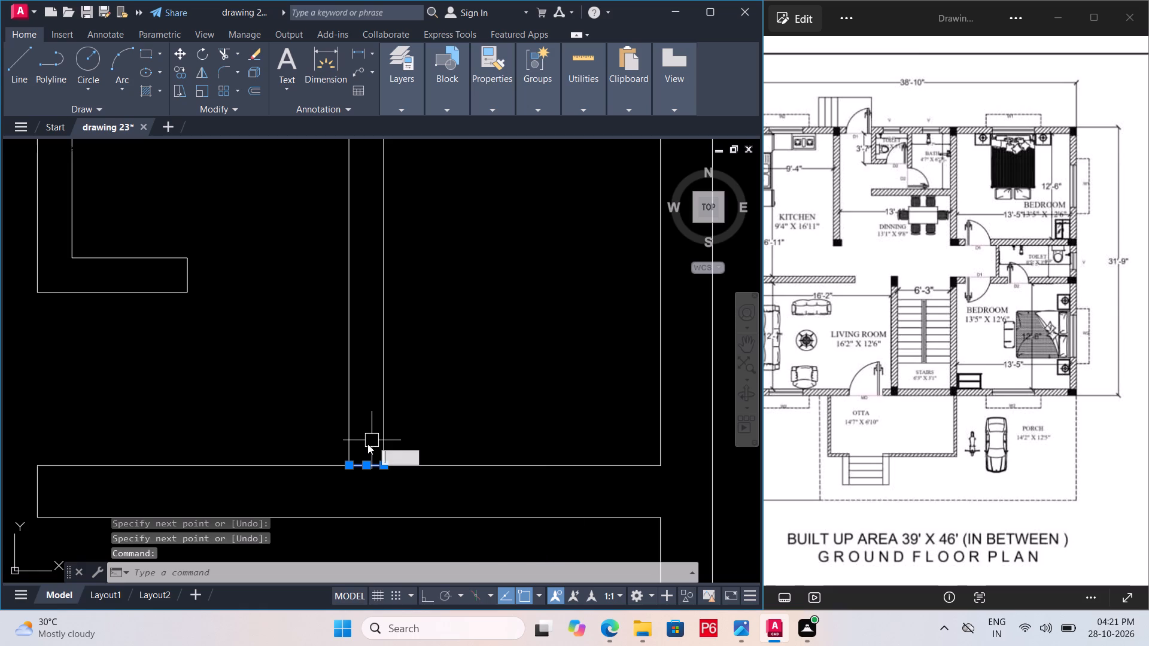
key(o)
key(Return)
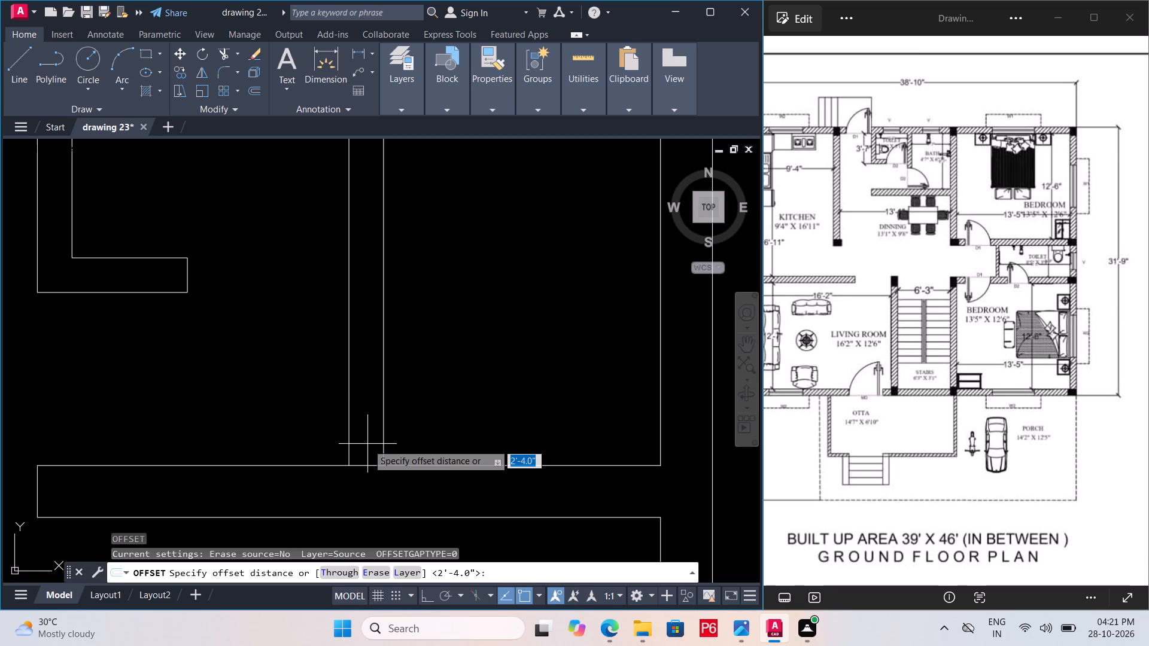
key(Return)
click(361, 431)
key(space)
Trim both toilet-bath partition lines below the offset jamb line to open the bath door, and save the drawing.
text(tr)
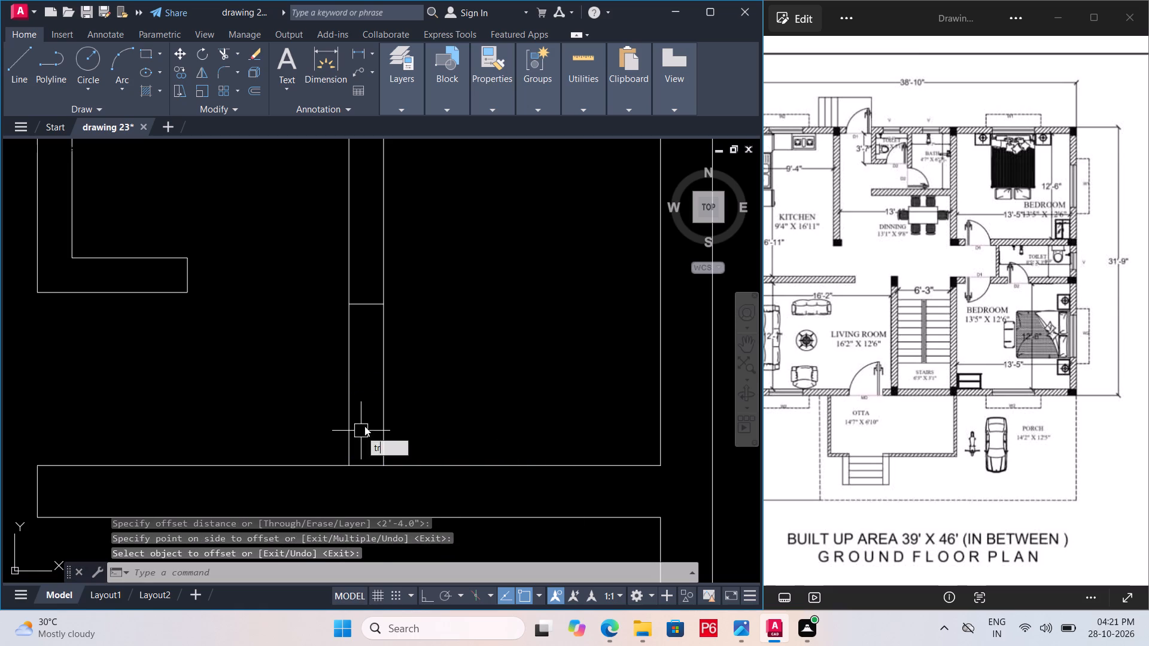
key(space)
key(space)
click(402, 399)
click(323, 400)
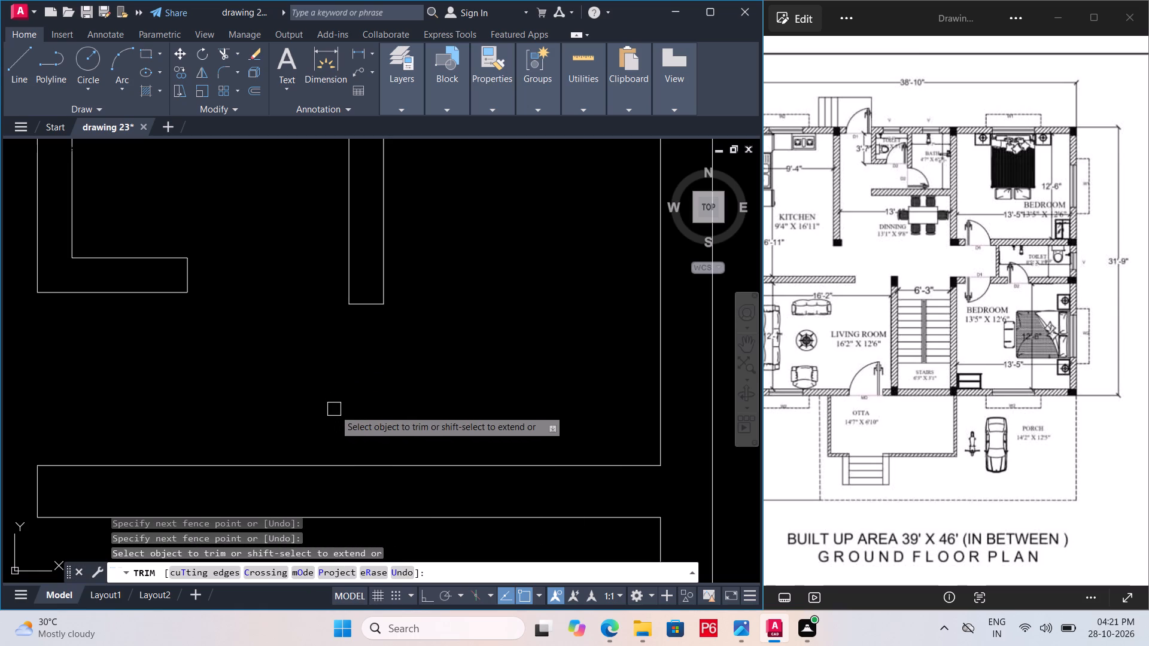
key(ctrl+s)
key(ctrl+s)
key(ctrl+s)
key(ctrl+s)
key(ctrl+s)
key(ctrl+s)
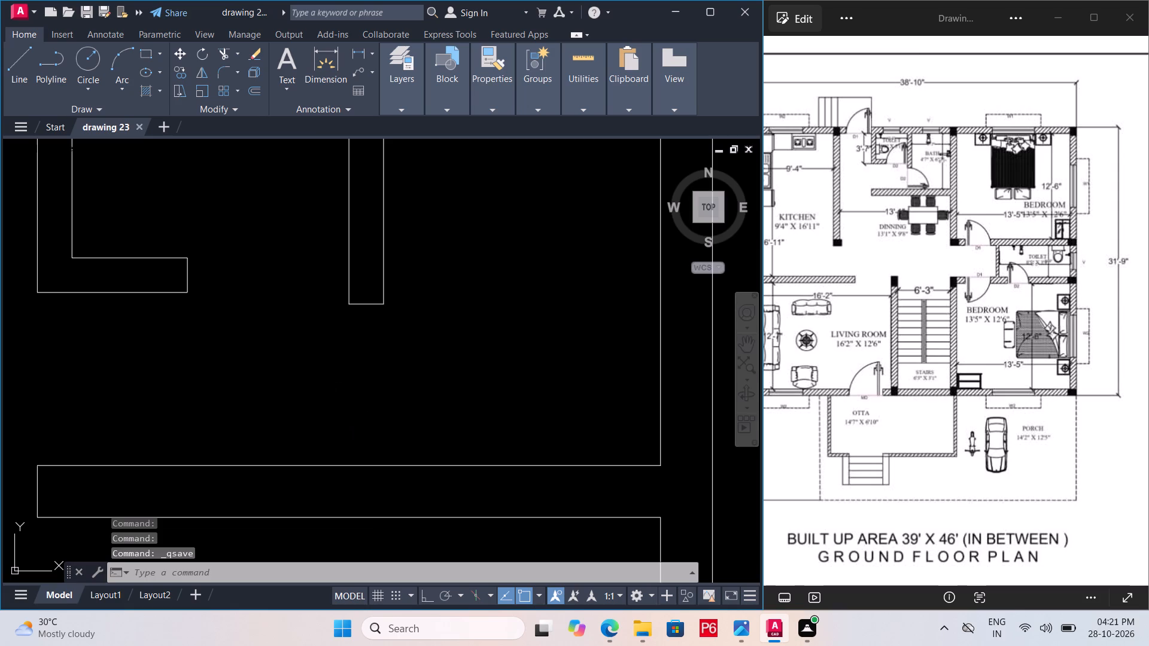
key(ctrl+s)
key(ctrl+s)
key(ctrl+s)
key(ctrl+s)
key(ctrl+s)
key(ctrl+s)
key(ctrl+s)
key(ctrl+s)
key(ctrl+s)
key(ctrl+s)
Draw a vertical jamb line across the upper bedroom's lower wall, just inside the corner nearest the dining area.
scroll(321, 419, down, 2)
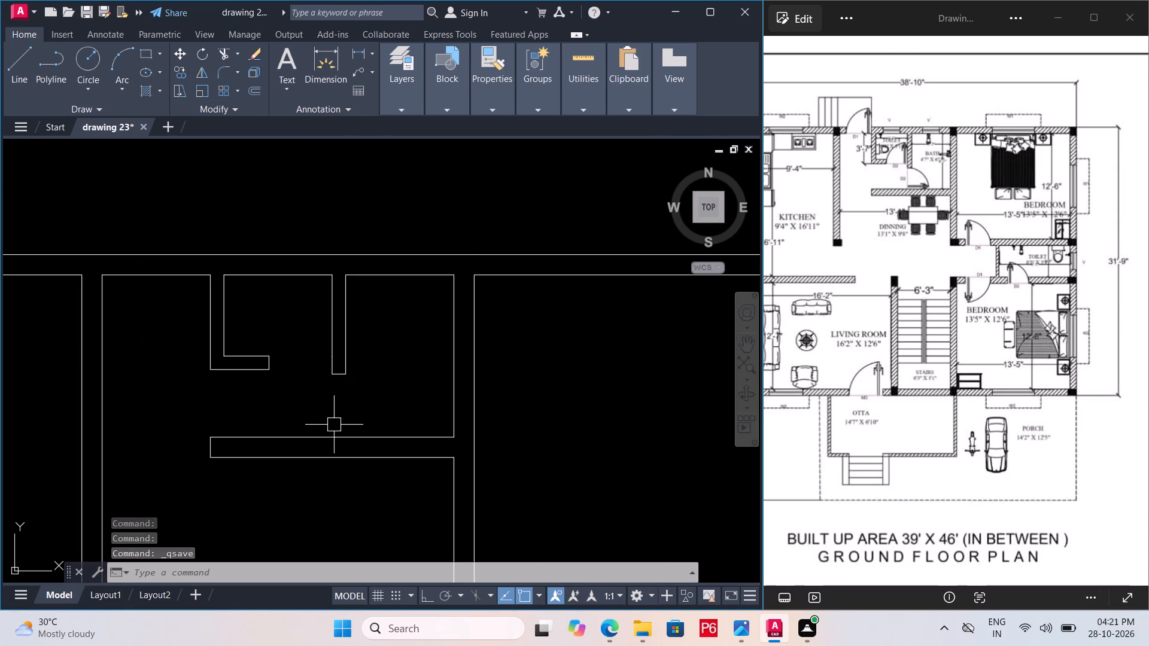
scroll(339, 392, down, 2)
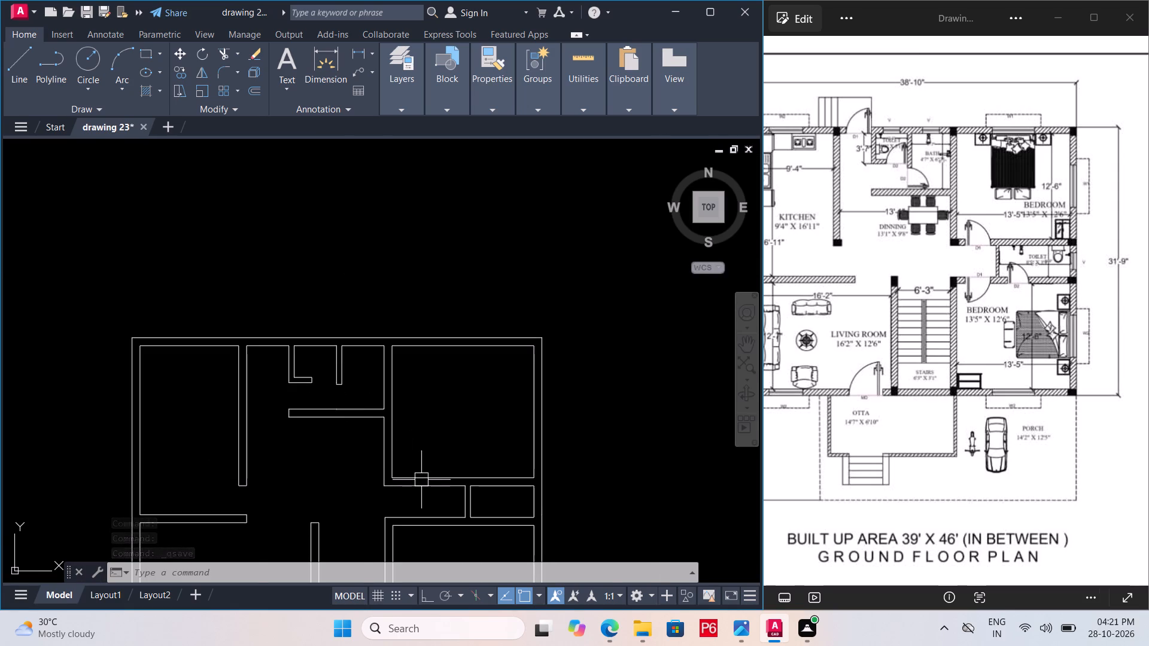
scroll(421, 480, up, 2)
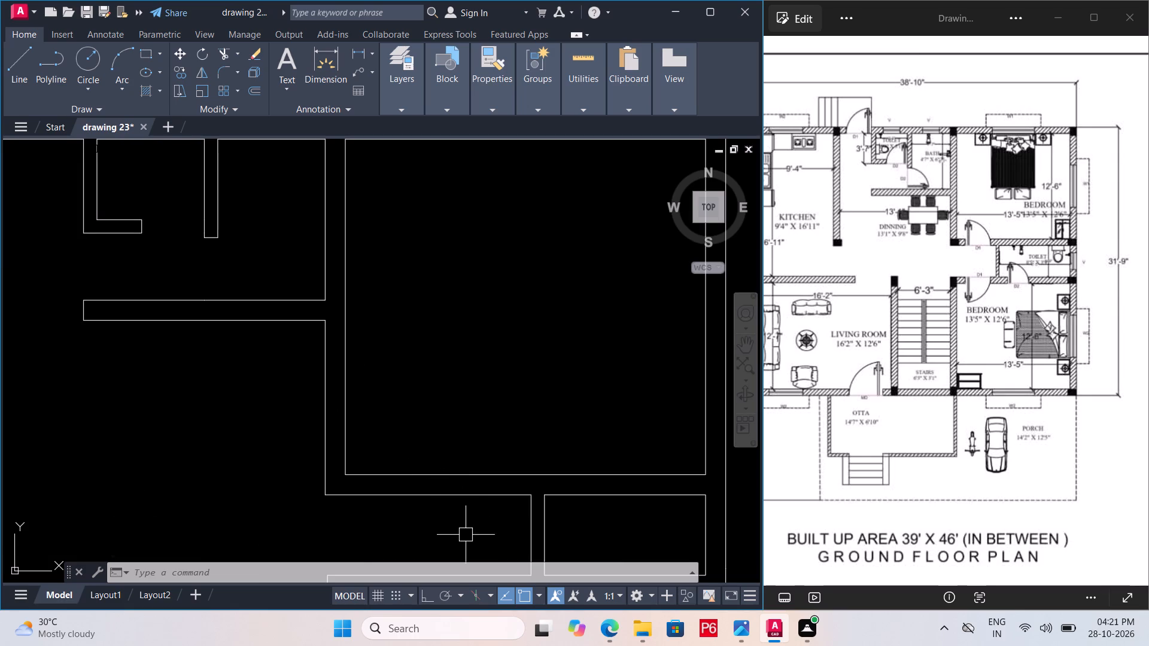
scroll(466, 534, up, 1)
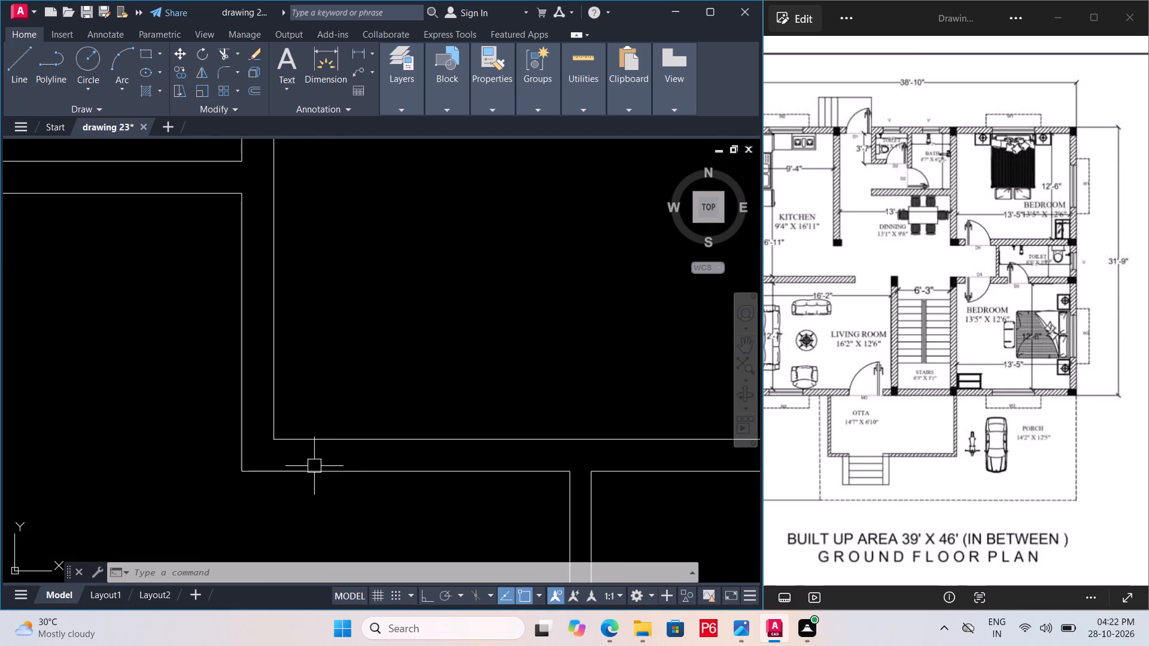
key(apostrophe)
key(BackSpace)
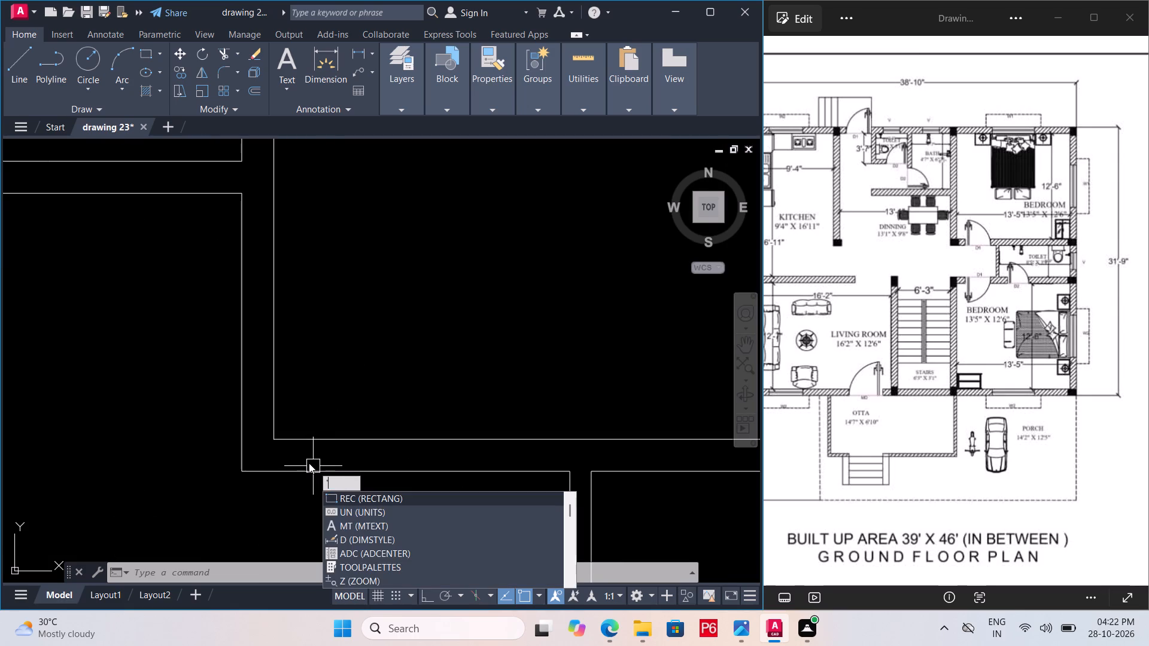
key(BackSpace)
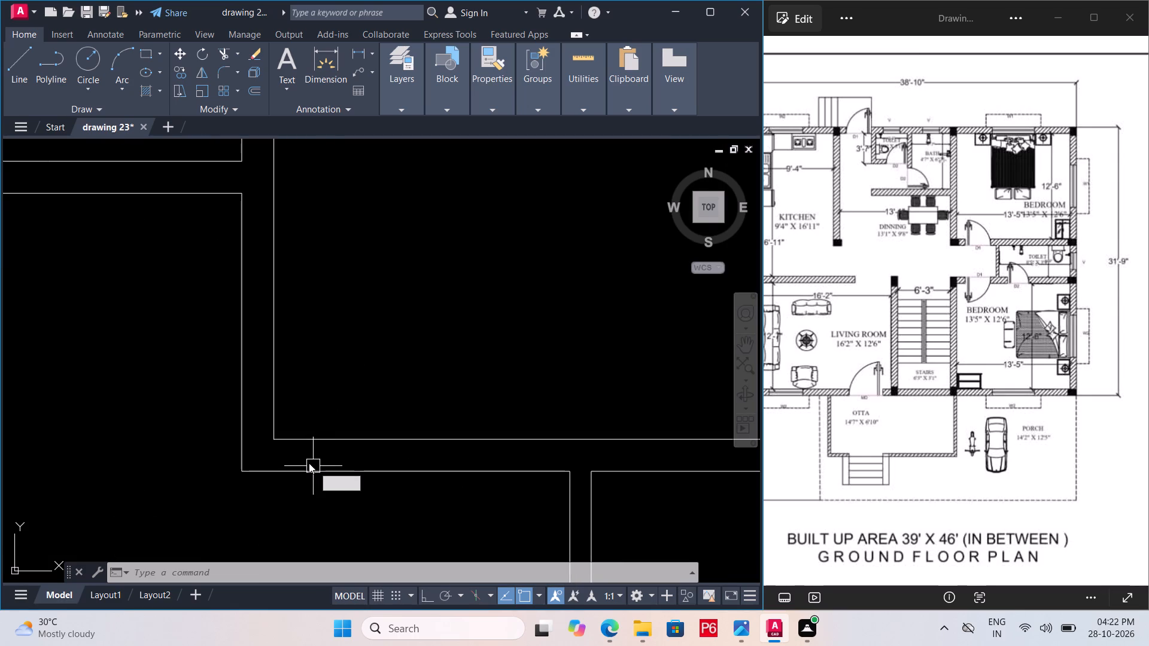
key(l)
key(space)
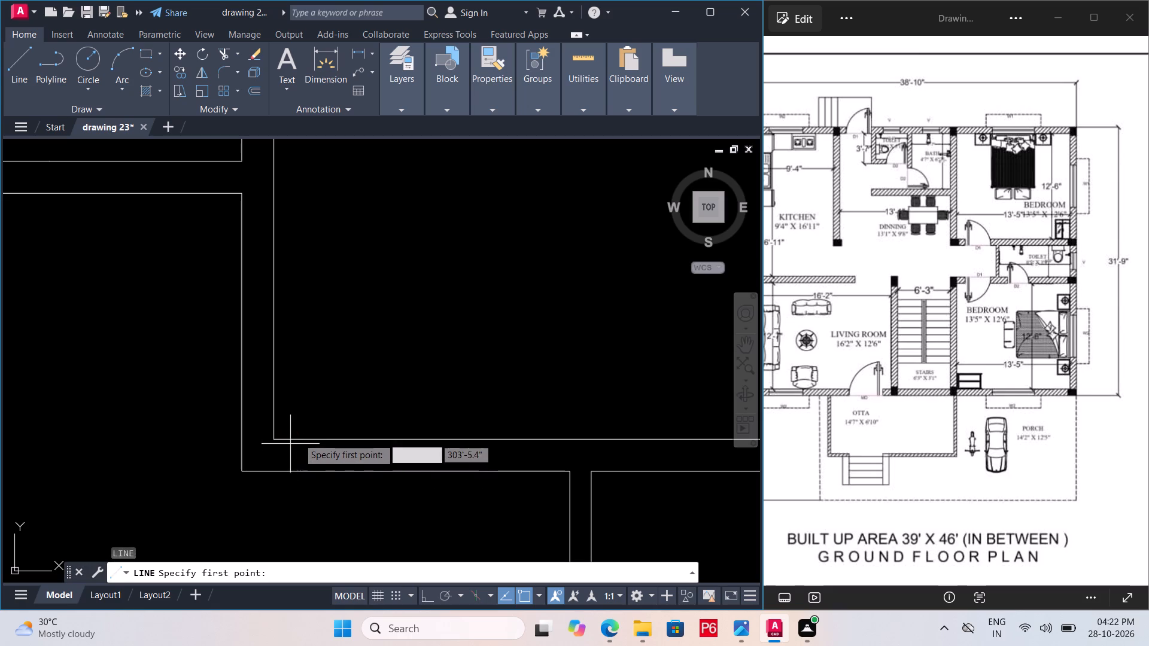
click(304, 438)
click(303, 467)
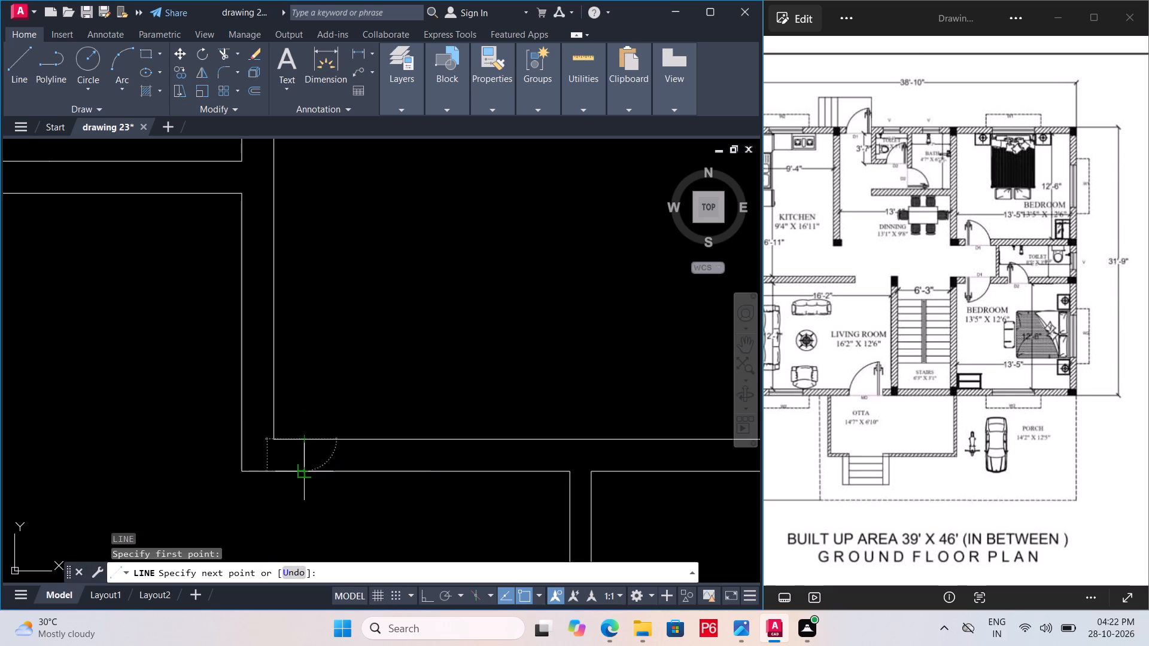
key(space)
text(n)
Offset the bedroom jamb line 3' toward the attached toilet to mark the door opening.
click(306, 450)
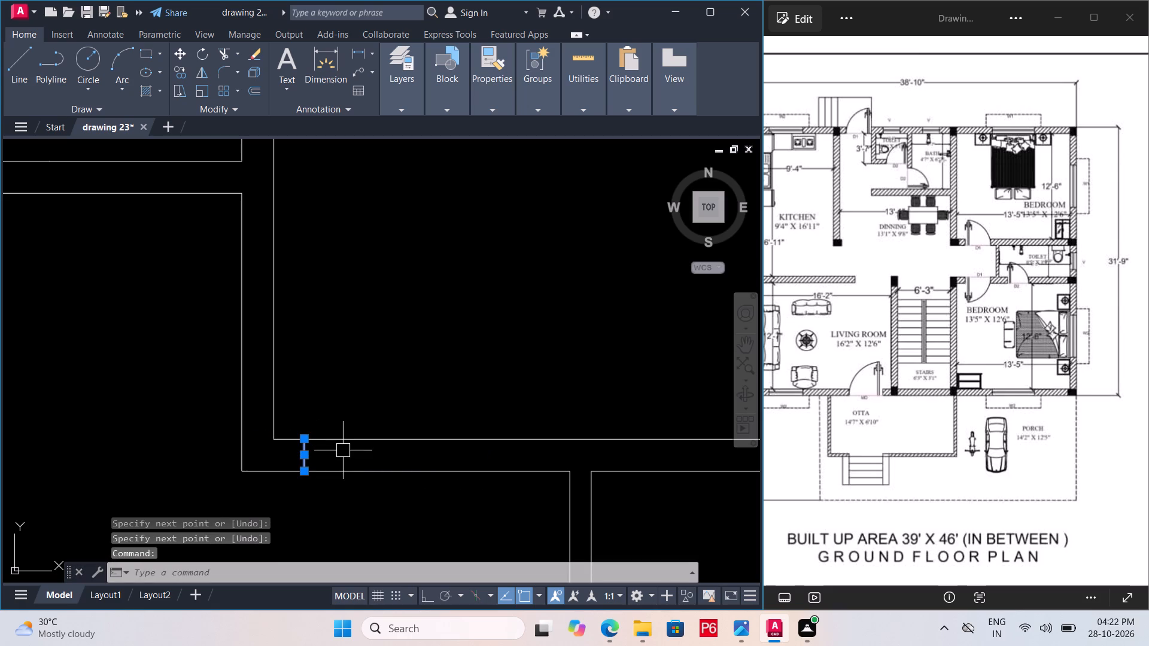
key(o)
key(Return)
key(3)
key(apostrophe)
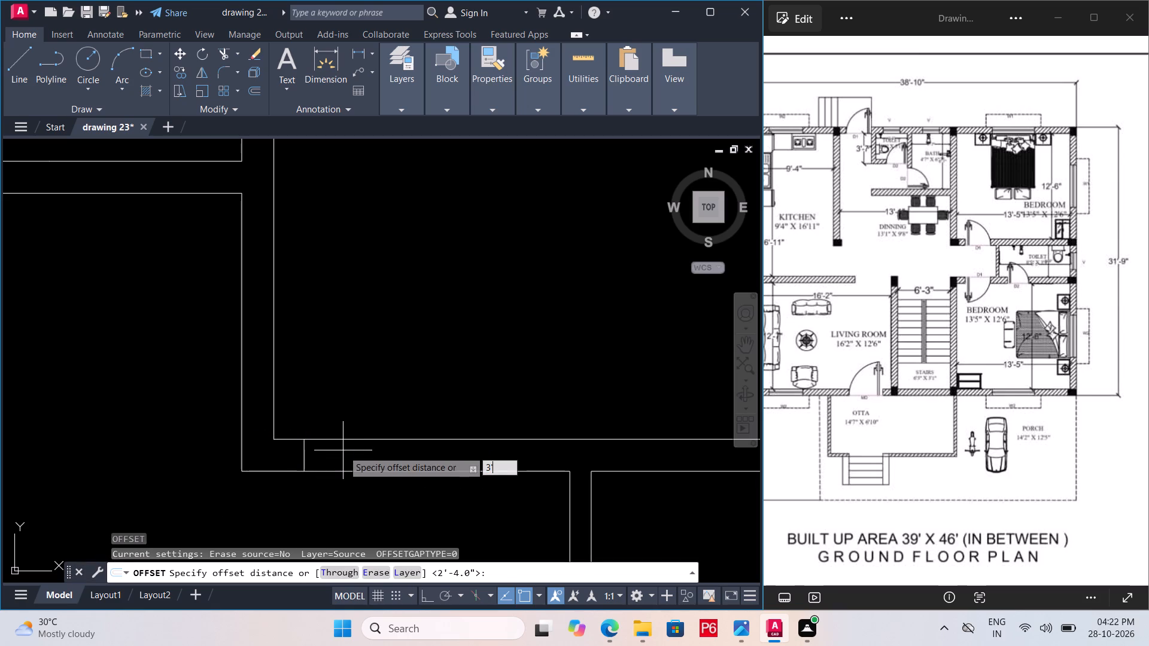
key(Return)
click(361, 451)
key(space)
Trim both lines of the upper bedroom's lower wall between the two jamb lines, and save the drawing.
text(tr)
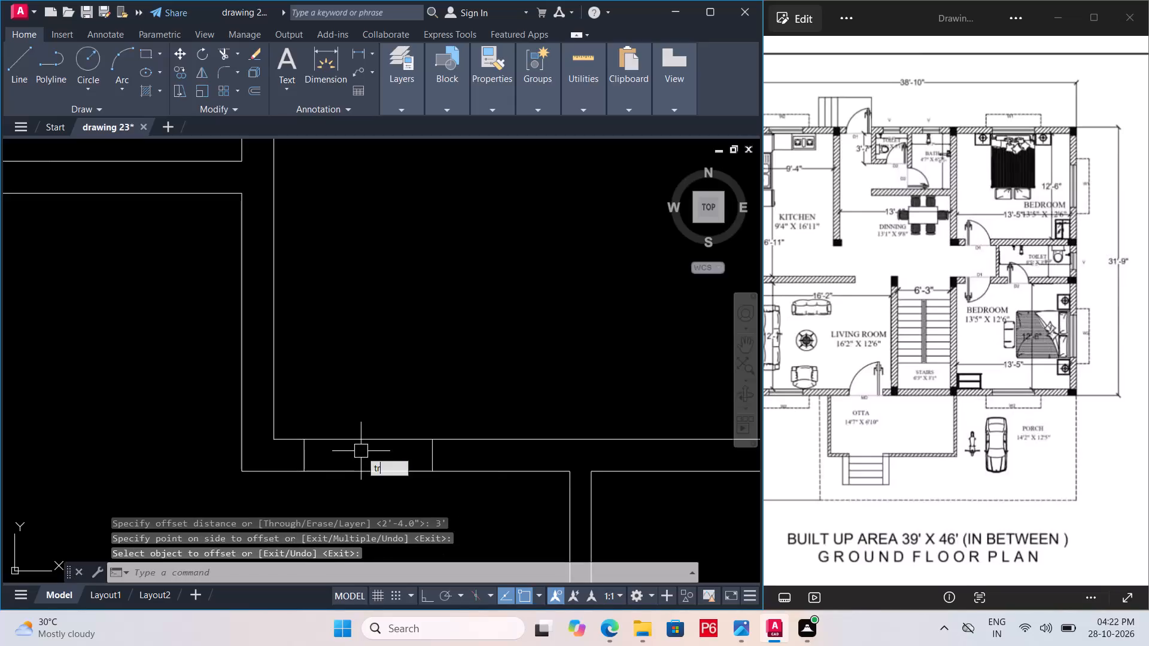
key(space)
key(space)
click(366, 435)
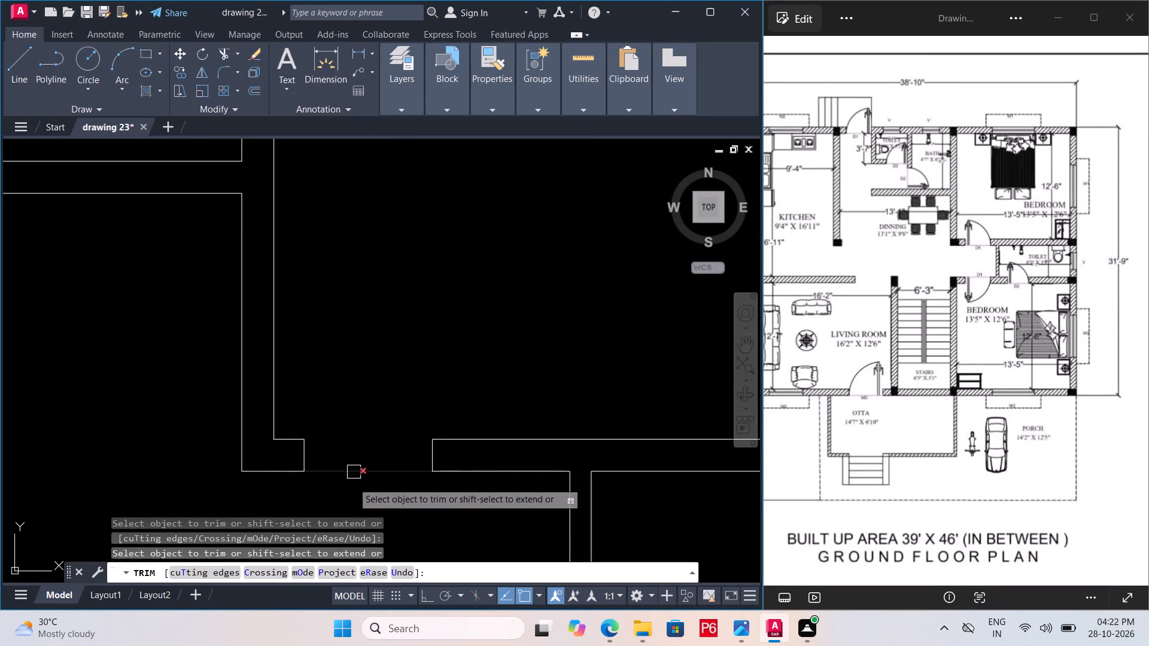
click(352, 482)
click(367, 451)
scroll(363, 440, down, 2)
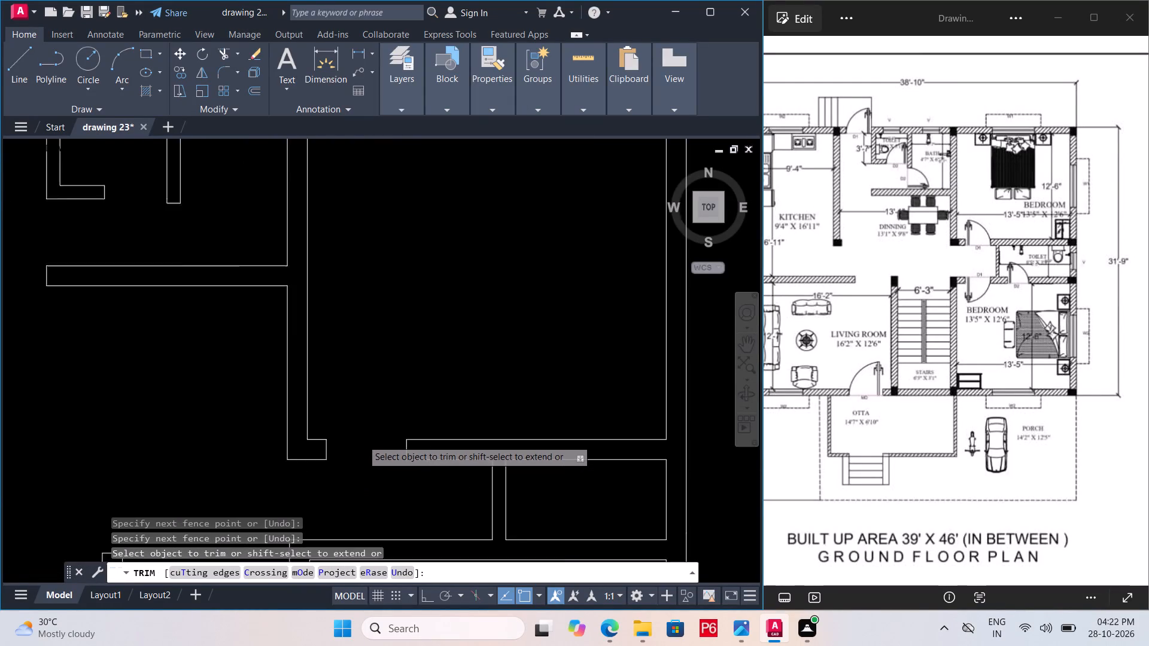
key(ctrl+s)
key(ctrl+s)
key(ctrl+s)
key(ctrl+s)
key(ctrl+s)
scroll(338, 429, down, 1)
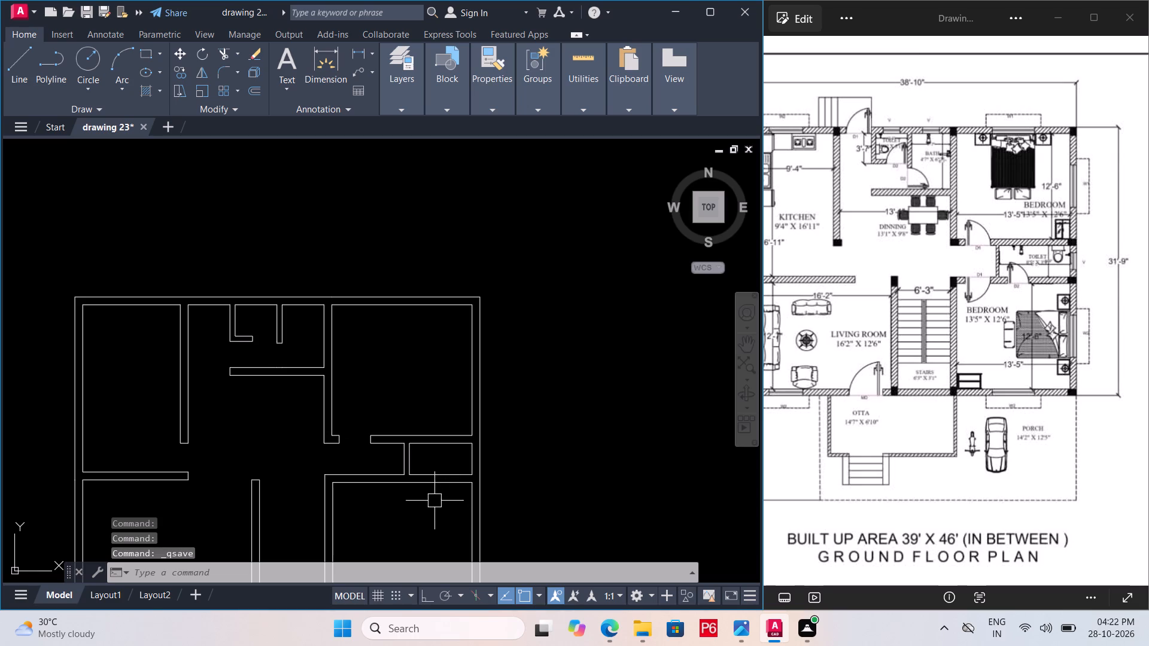
Draw a vertical jamb line across the attached toilet's lower wall, just inside its partition with the passage.
scroll(443, 480, up, 3)
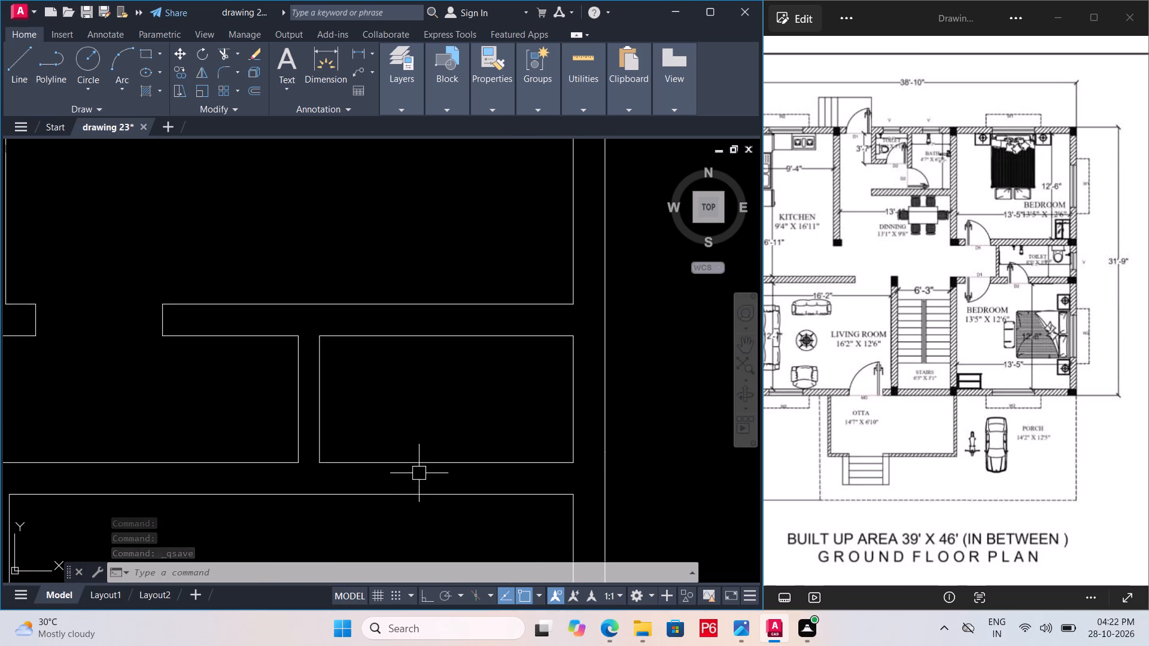
key(l)
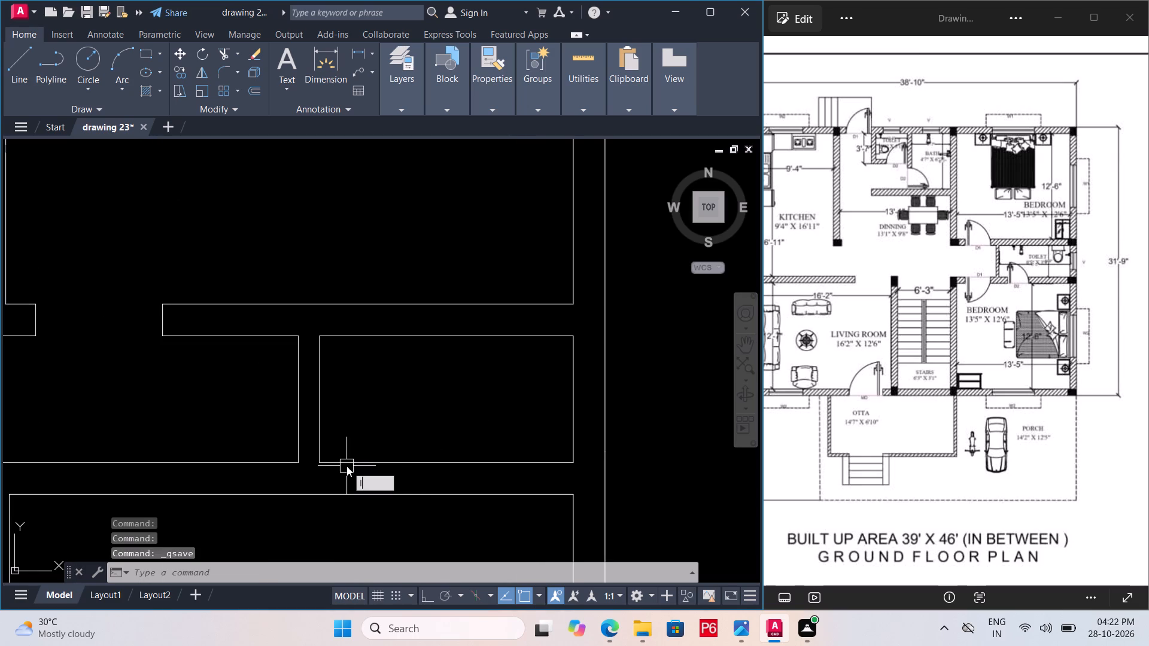
key(space)
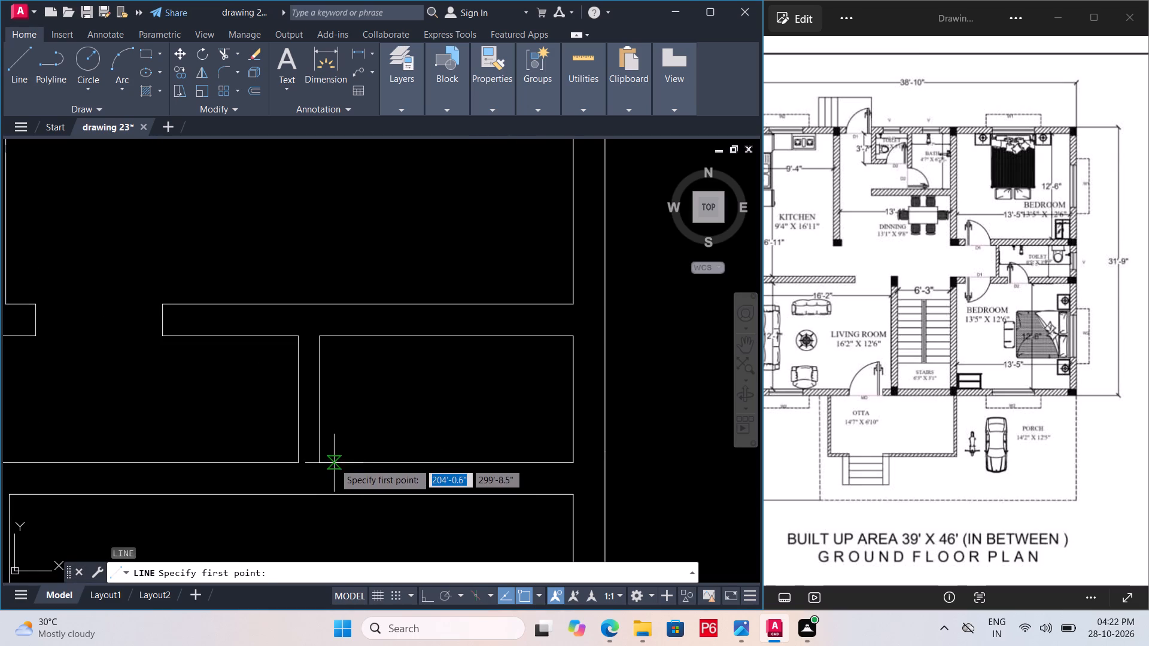
click(334, 463)
click(336, 488)
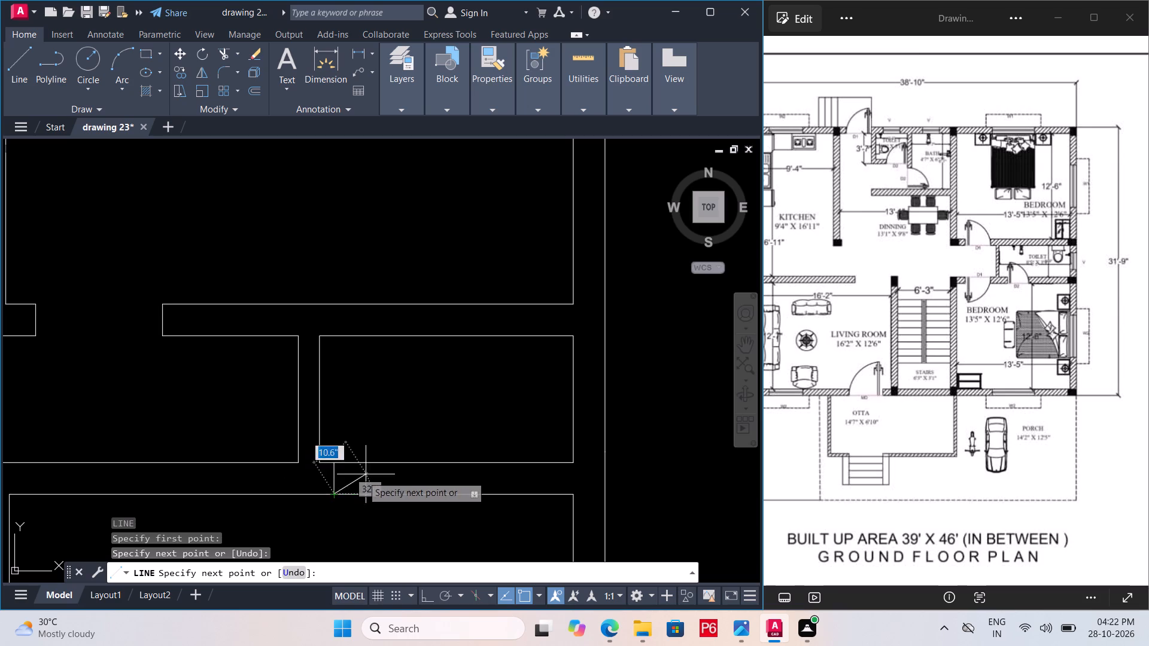
key(space)
Offset the toilet jamb line 2'4" toward the exterior side wall to mark the door opening.
click(334, 478)
key(o)
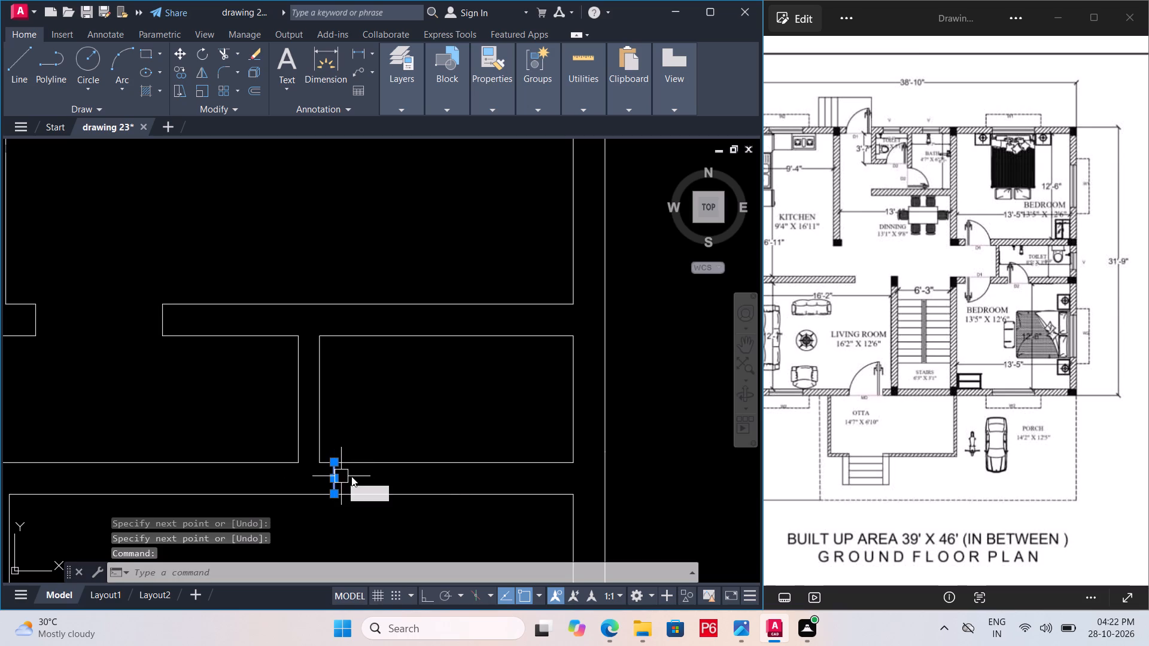
key(Return)
text(2'4")
key(Return)
click(387, 477)
key(space)
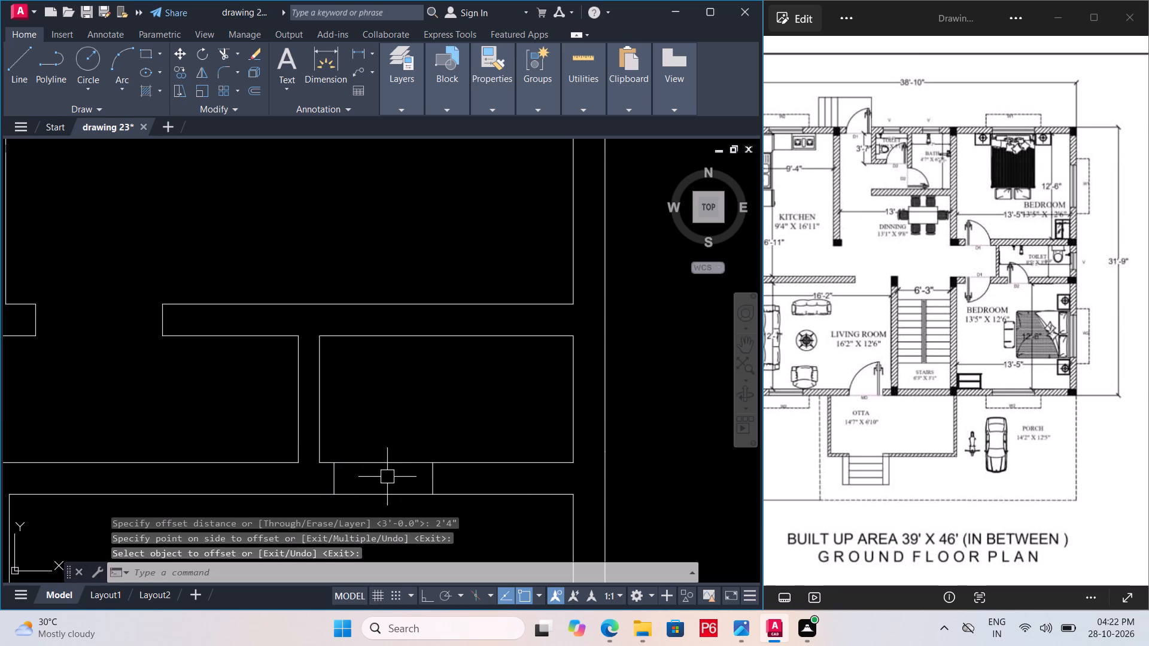
Trim both lines of the attached toilet's lower wall between the two jamb lines, and save the drawing.
text(tr)
key(space)
key(space)
click(378, 456)
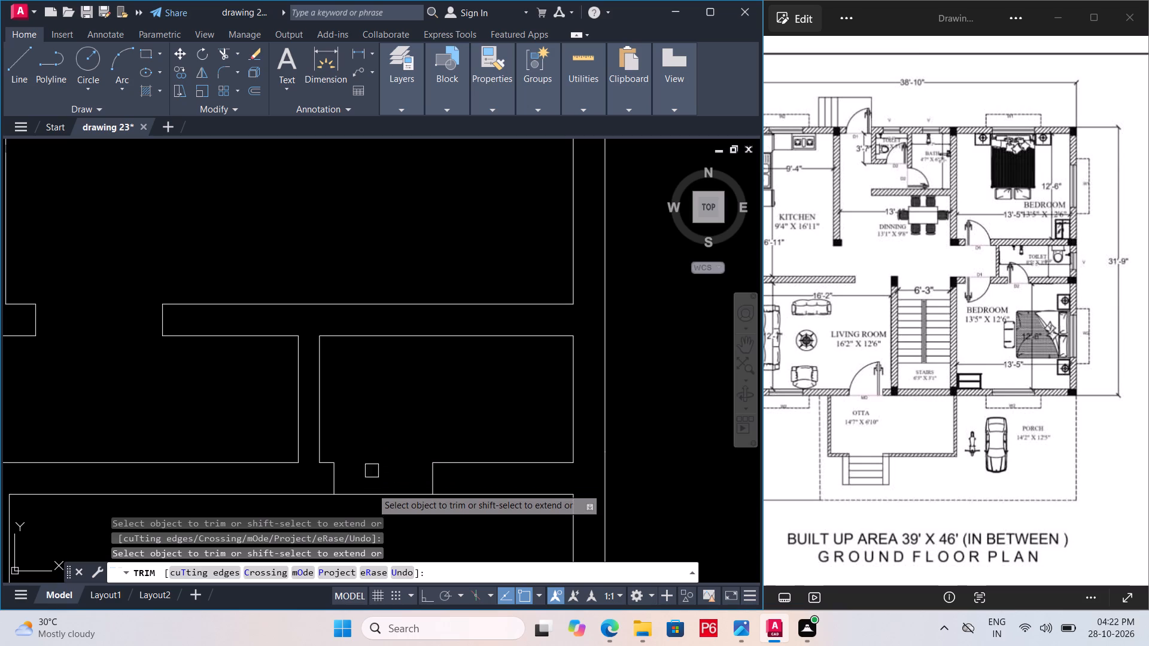
click(372, 494)
scroll(377, 471, down, 2)
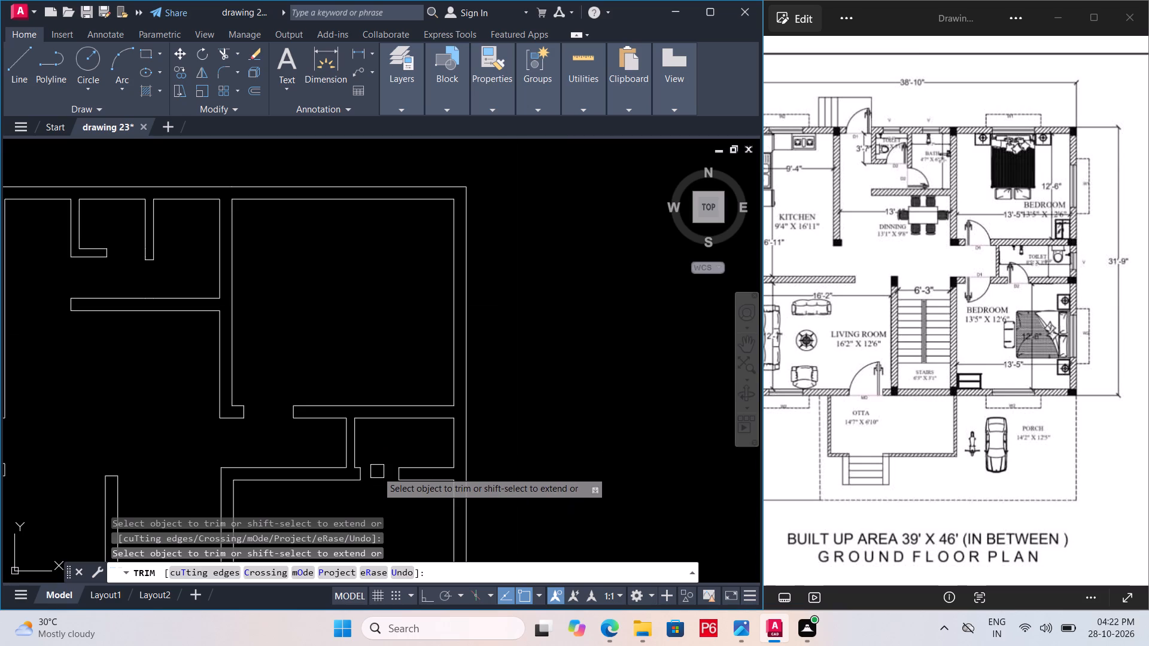
key(ctrl+s)
key(ctrl+s)
key(ctrl+s)
key(ctrl+s)
key(ctrl+s)
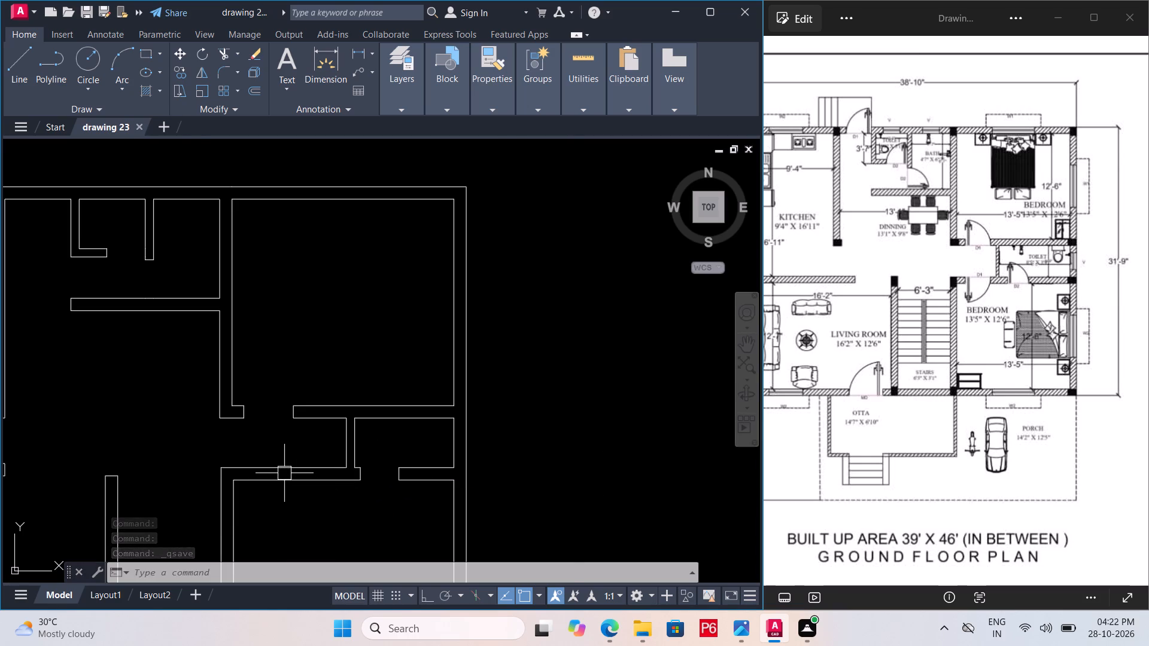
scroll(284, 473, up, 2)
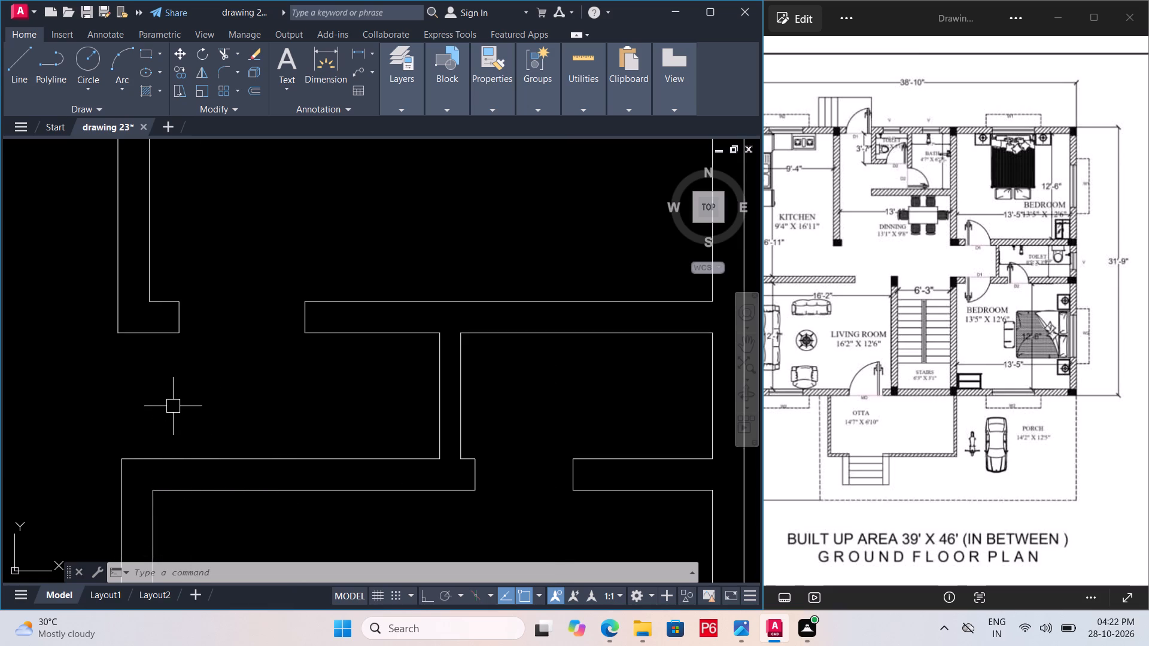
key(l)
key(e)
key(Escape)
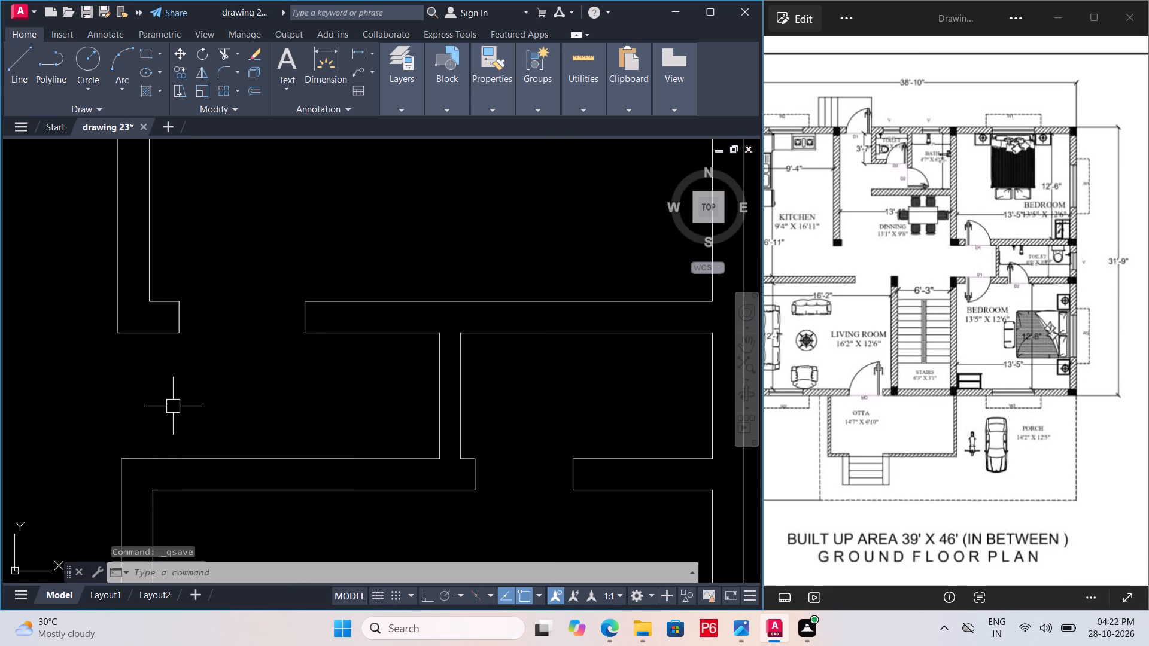
Extend both upper bedroom door jamb lines down across the passage and through the lower bedroom's upper wall, and save the drawing.
text(ex)
key(space)
key(space)
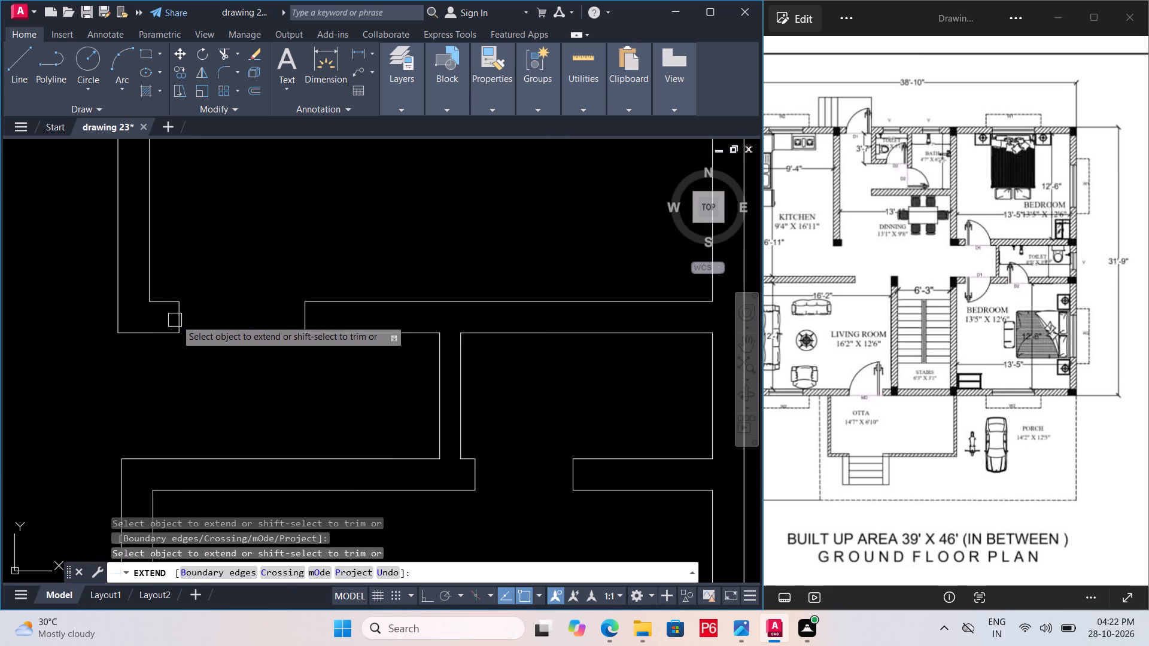
click(180, 319)
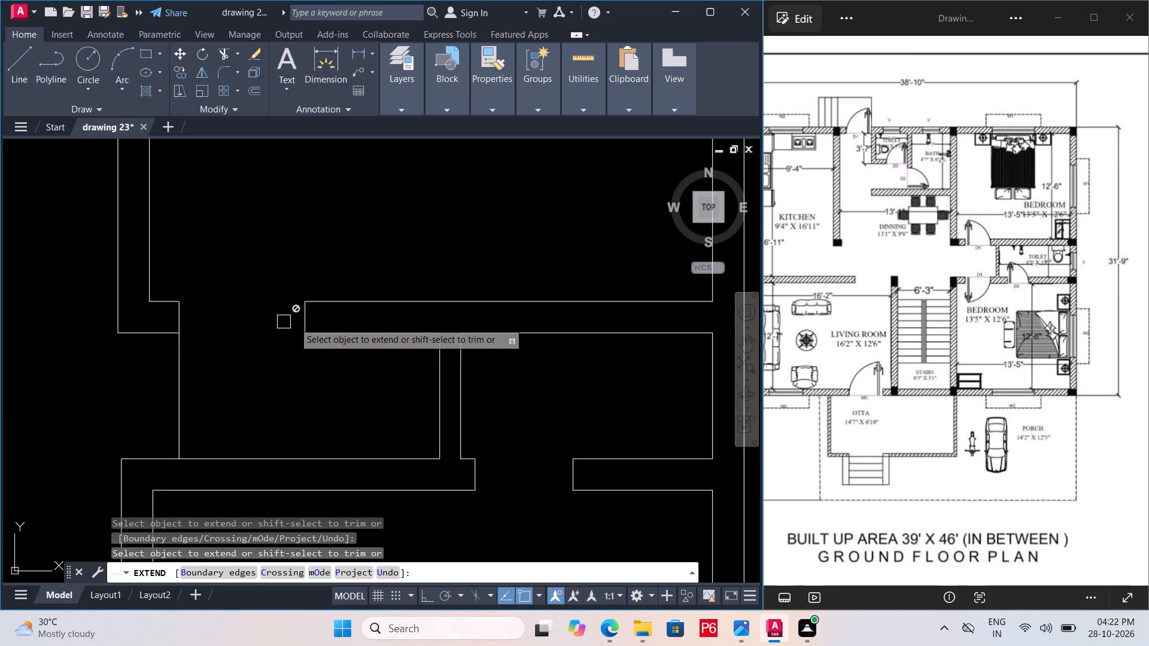
click(307, 320)
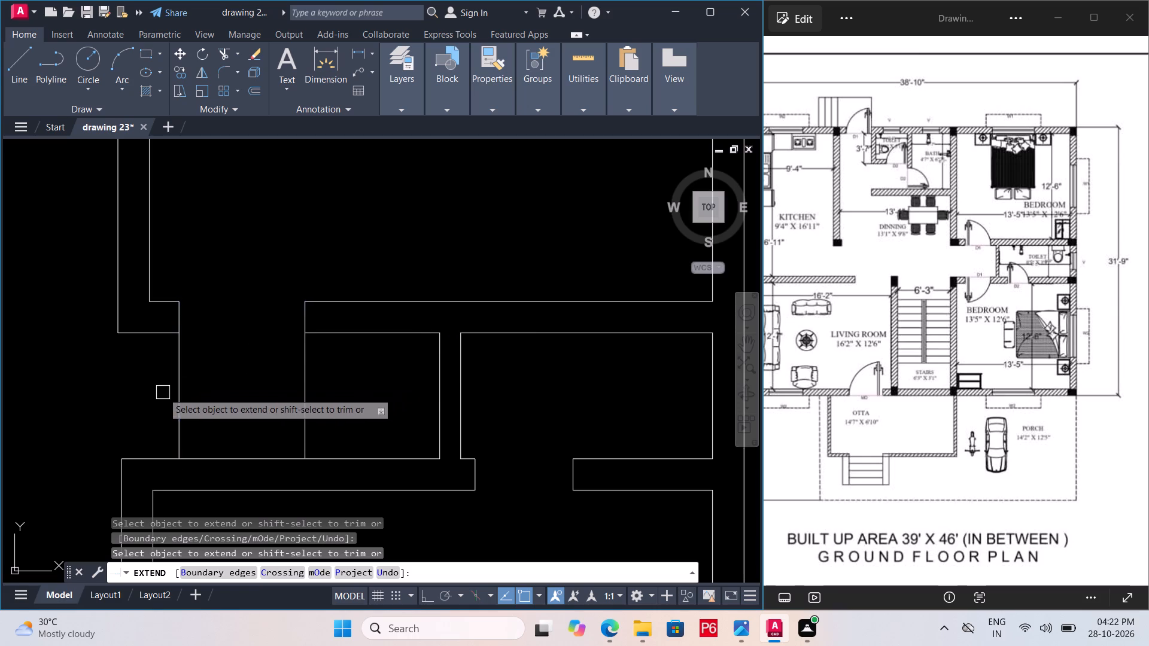
click(181, 397)
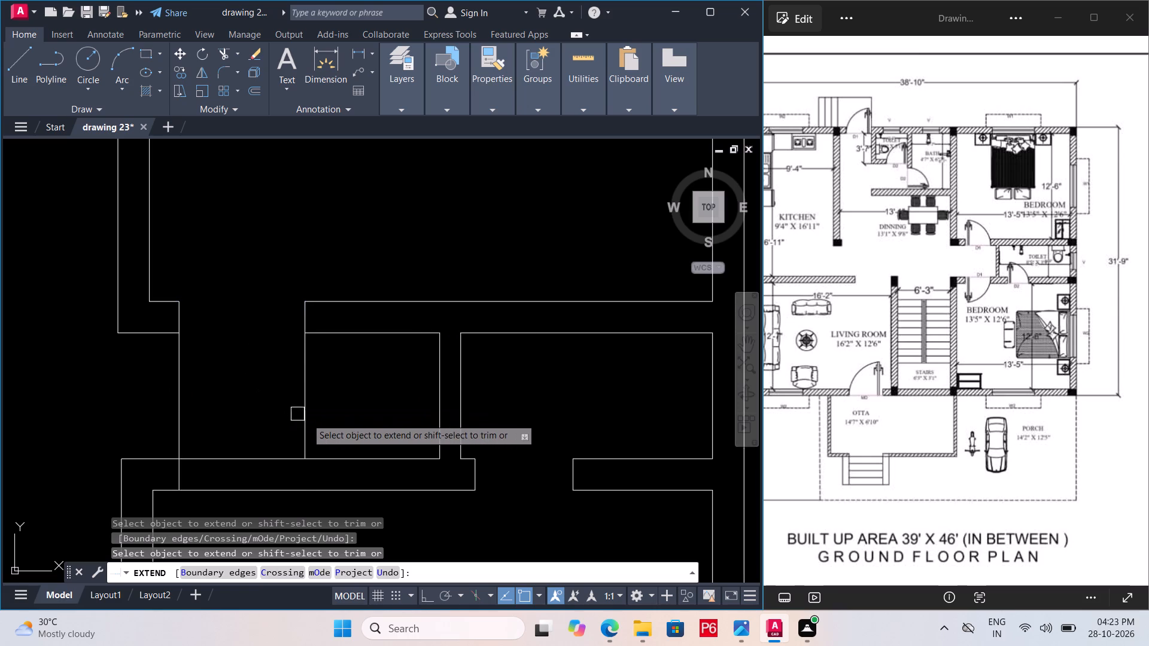
click(308, 419)
key(ctrl+s)
key(ctrl+s)
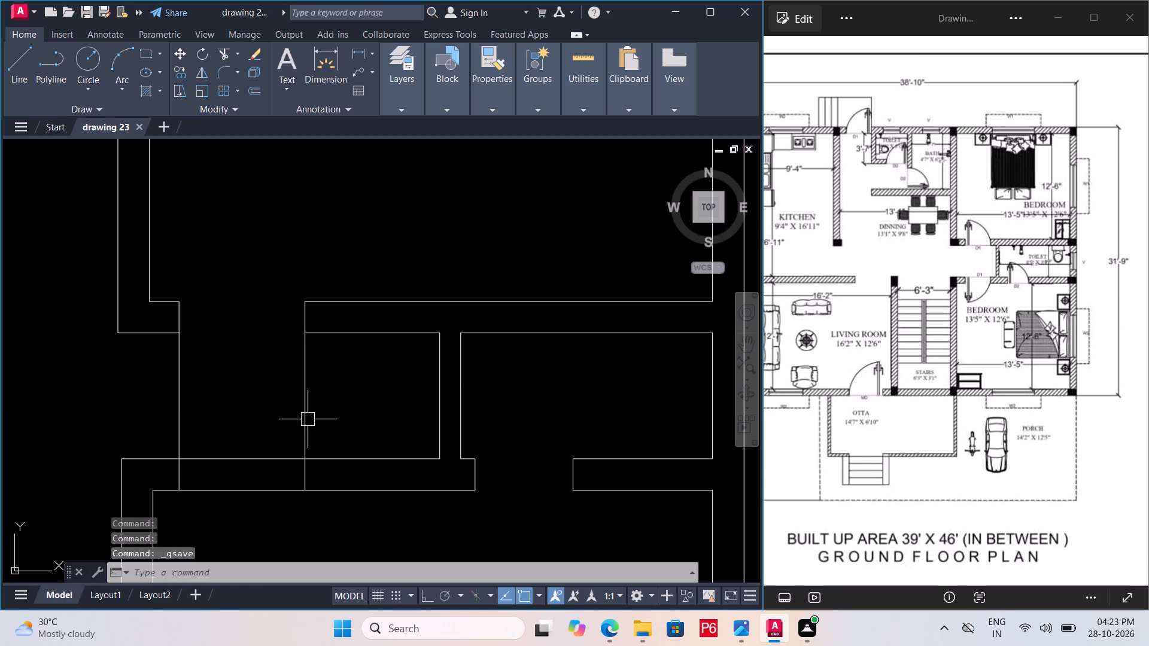
Trim away the parts of the two extended jamb lines that cross the passage between the bedroom walls.
text(tr)
key(space)
key(space)
click(317, 414)
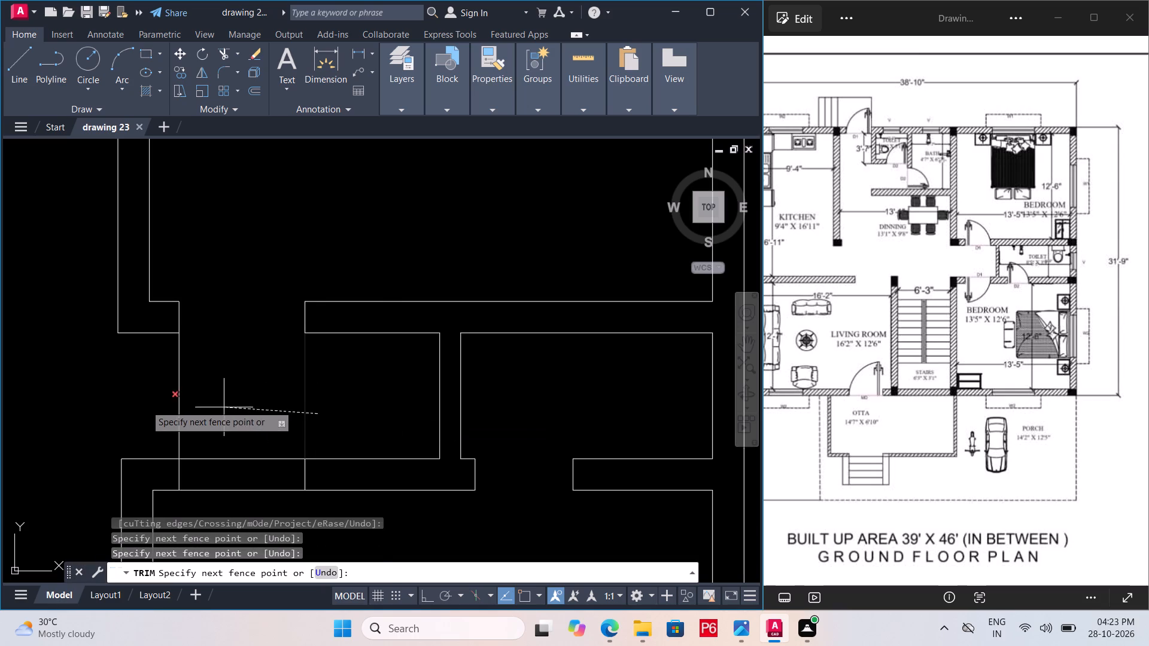
click(145, 405)
Trim both lines of the lower bedroom's upper wall between the jamb lines to open the door, and save the drawing.
scroll(259, 410, down, 2)
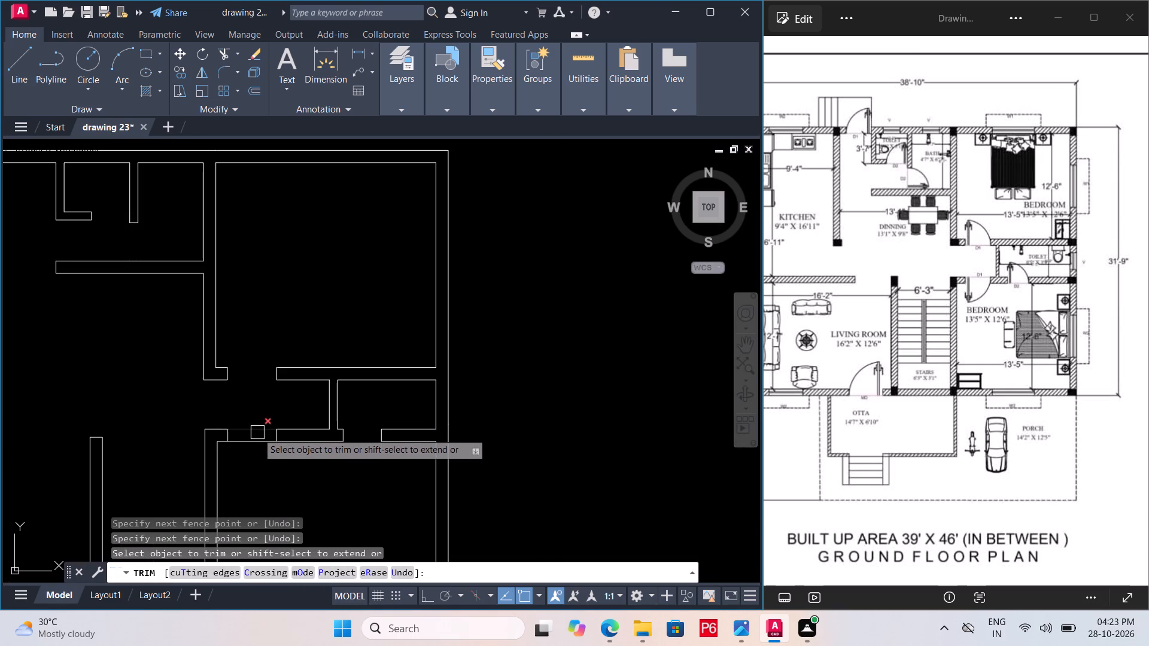
click(259, 419)
click(257, 454)
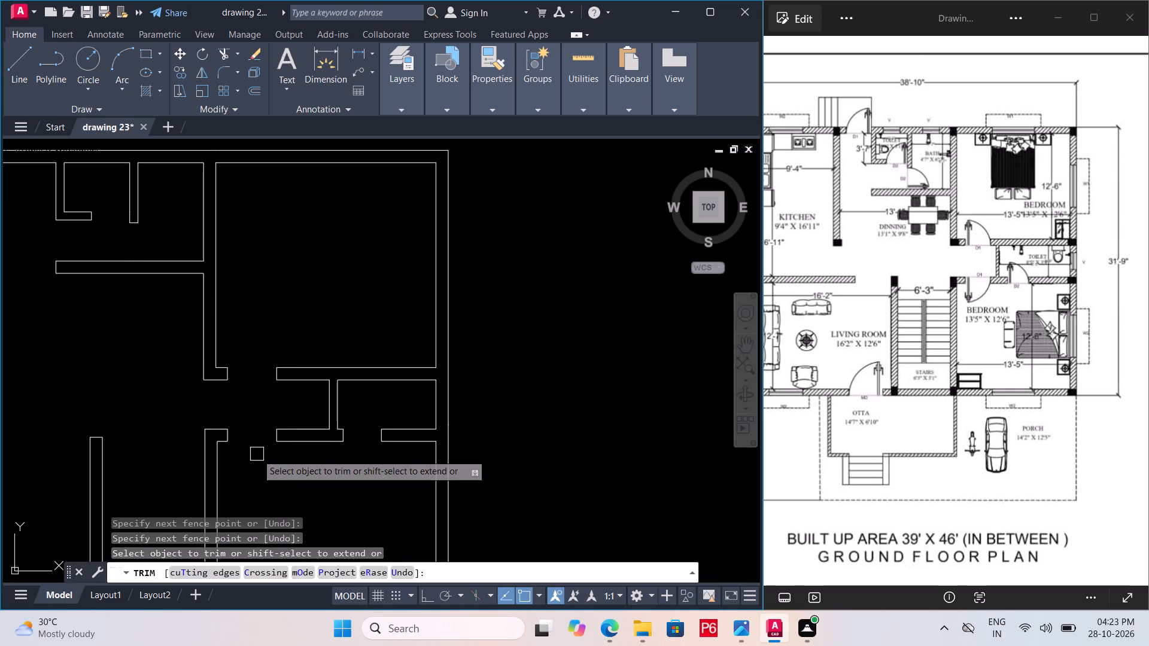
key(ctrl+s)
key(ctrl+s)
key(ctrl+s)
key(ctrl+s)
key(ctrl+s)
key(ctrl+s)
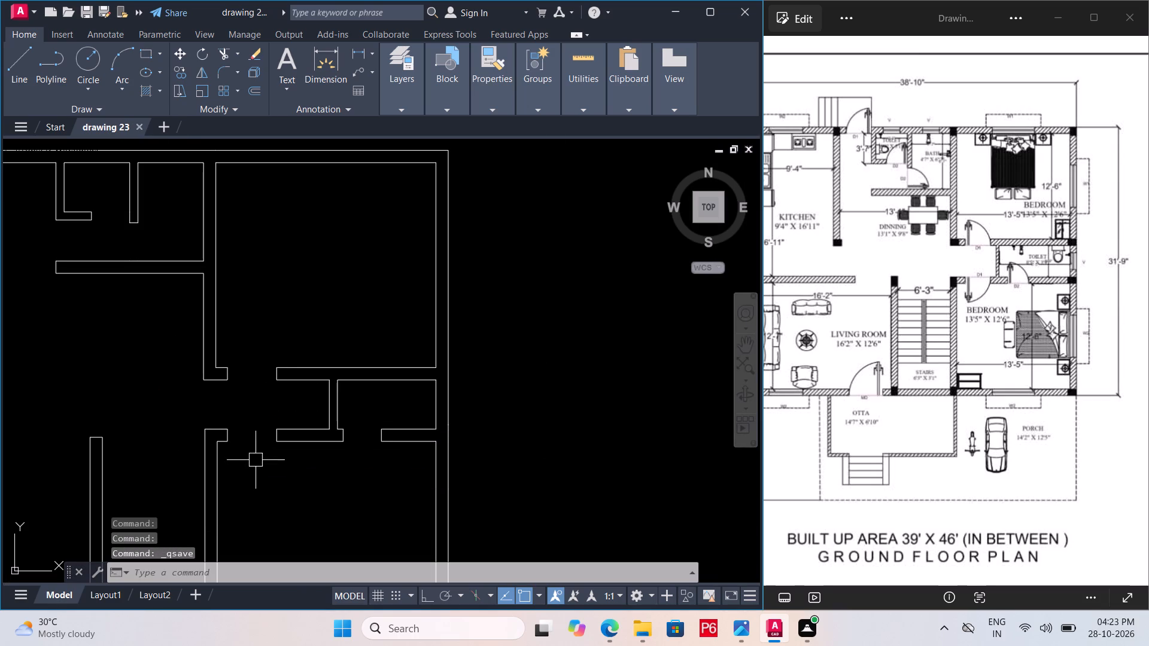
key(ctrl+s)
key(ctrl+s)
key(ctrl+s)
key(ctrl+s)
key(ctrl+s)
key(ctrl+s)
key(ctrl+s)
key(ctrl+s)
Draw a vertical jamb line across the living room's lower exterior wall, a short distance from the staircase wall.
scroll(279, 479, down, 4)
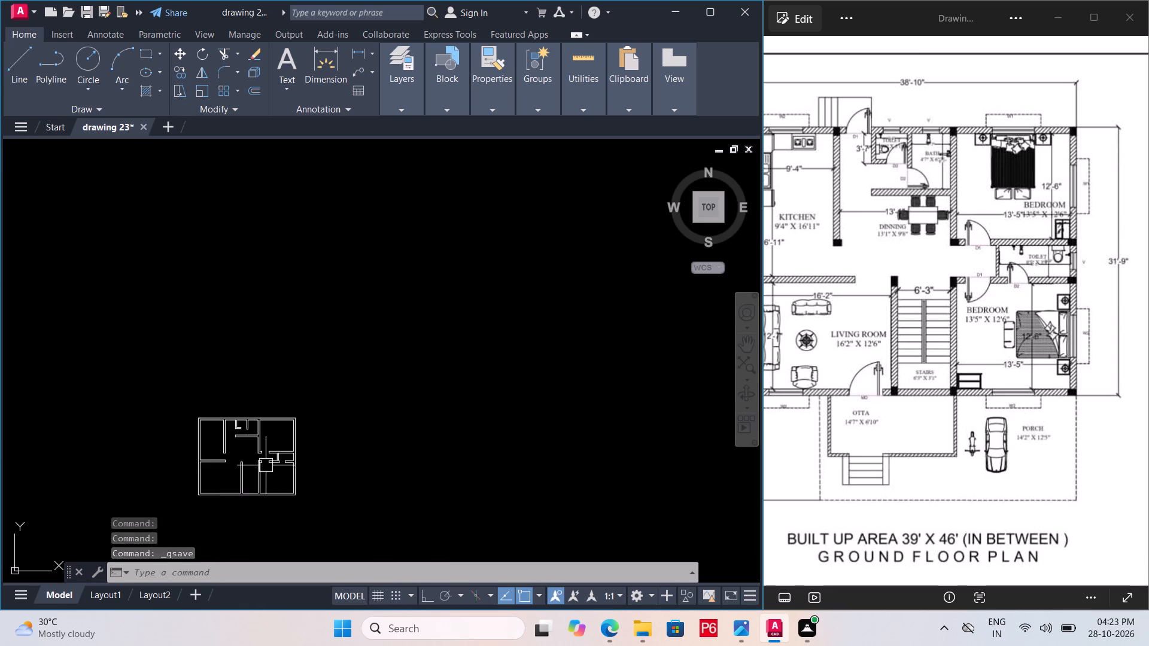
scroll(266, 465, down, 1)
scroll(241, 475, up, 4)
scroll(273, 429, down, 2)
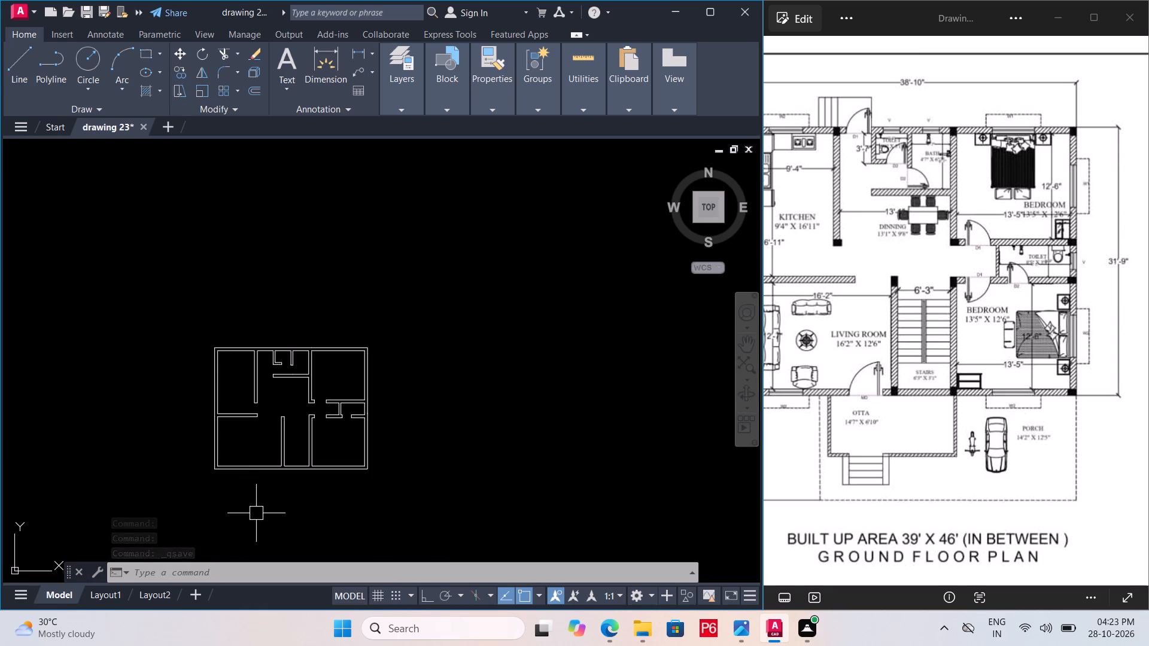
scroll(264, 469, up, 5)
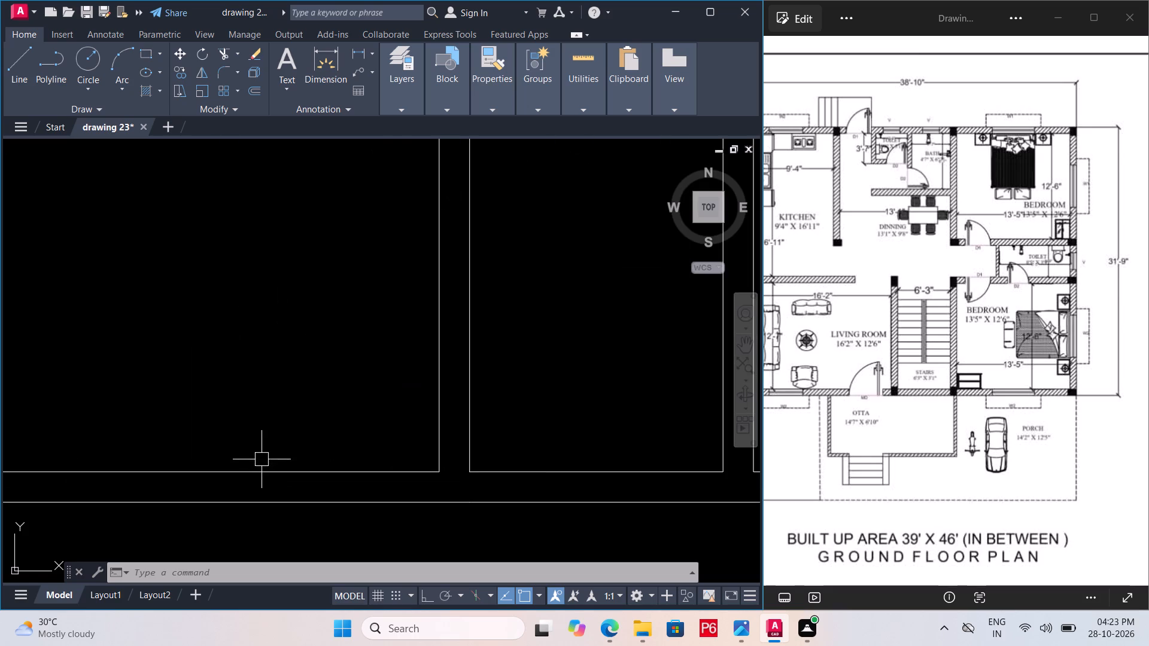
scroll(288, 428, down, 1)
key(l)
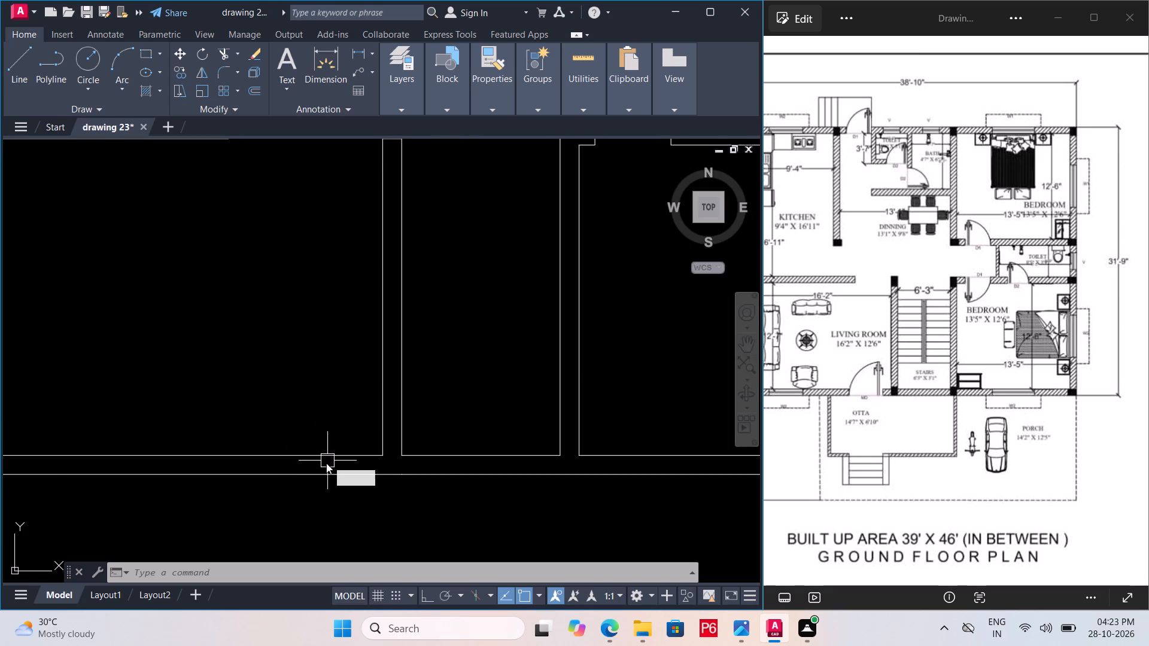
key(space)
click(326, 457)
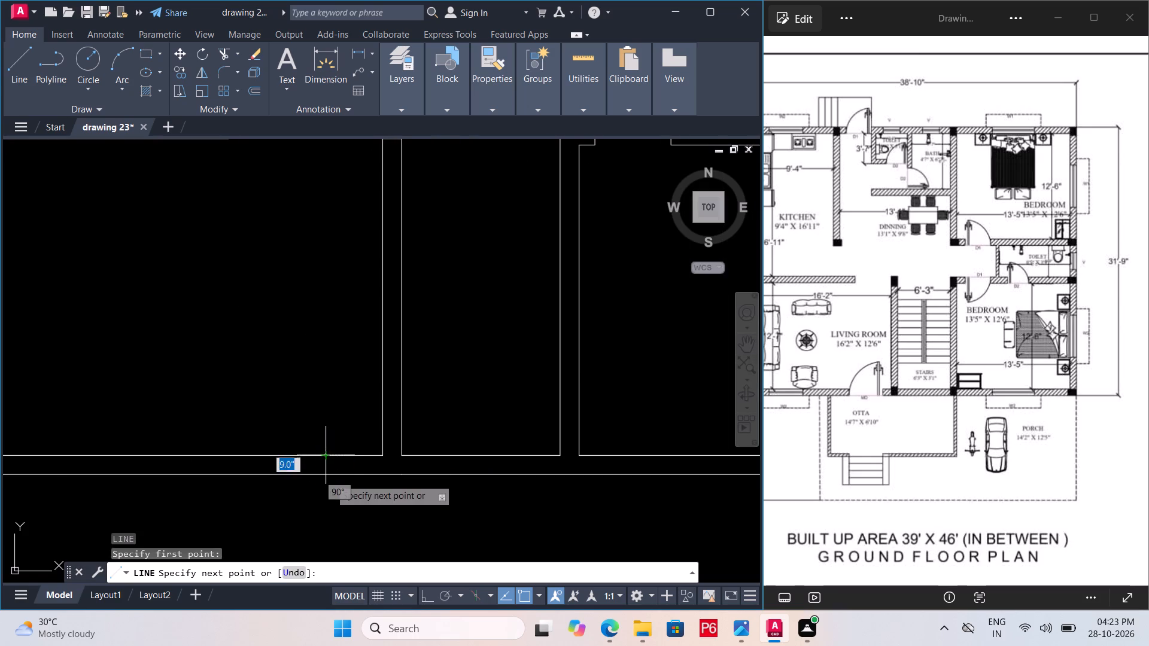
click(330, 479)
key(space)
Offset the living room jamb line 4' away from the staircase to mark the main door opening.
click(326, 466)
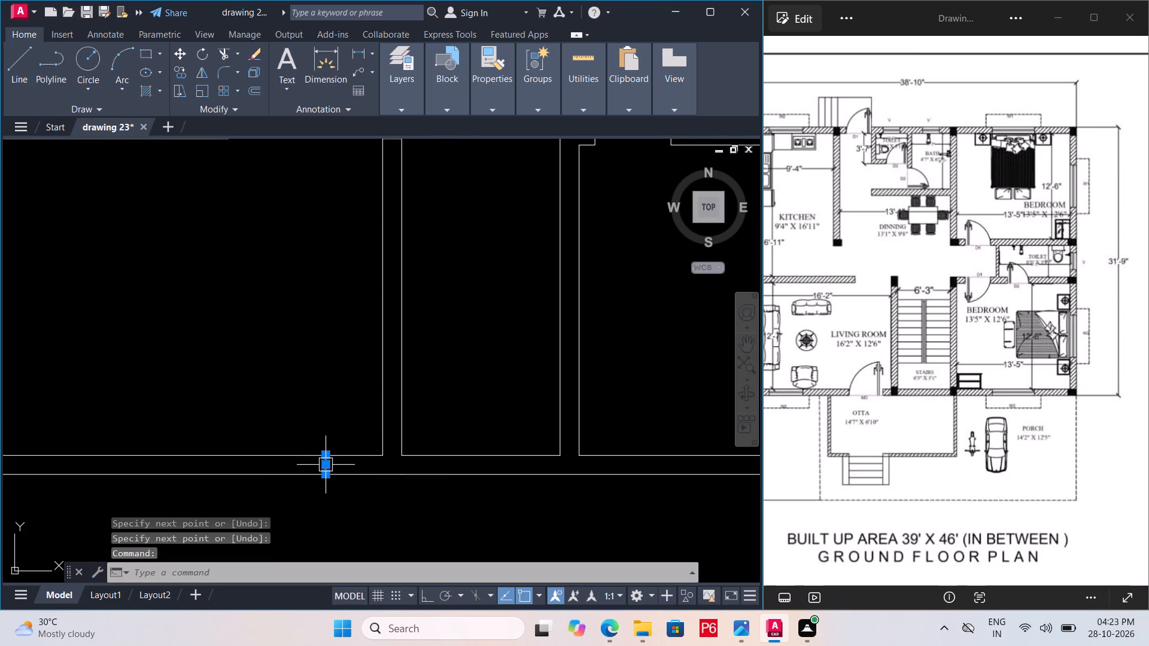
key(o)
key(Return)
key(4)
text(';)
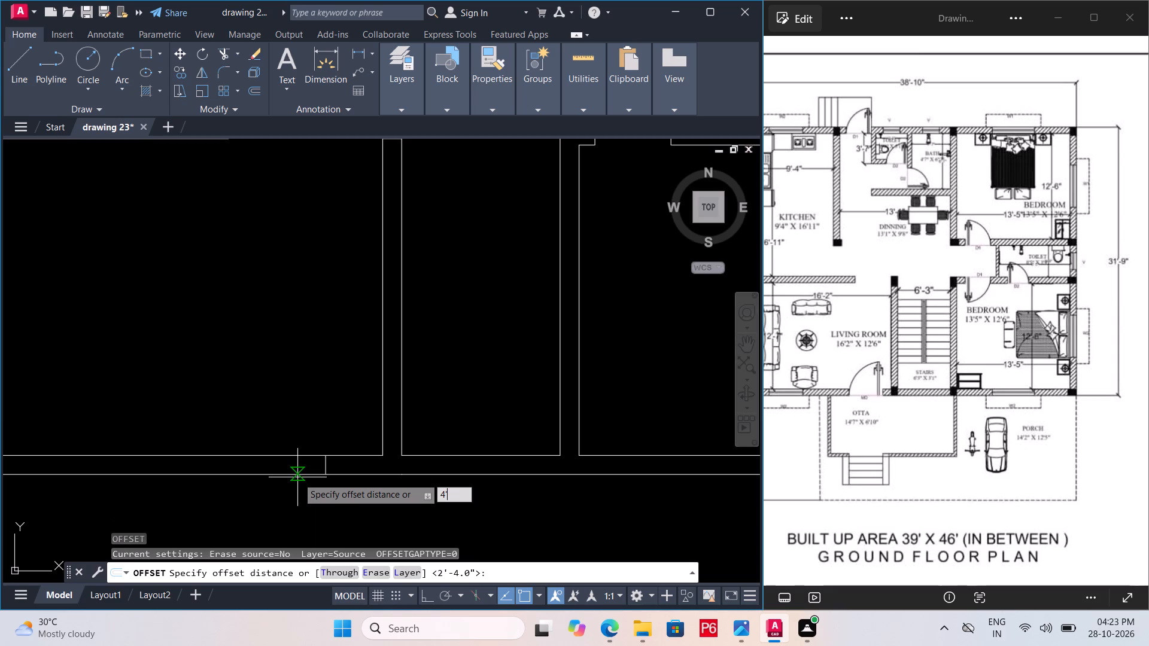
key(BackSpace)
key(Return)
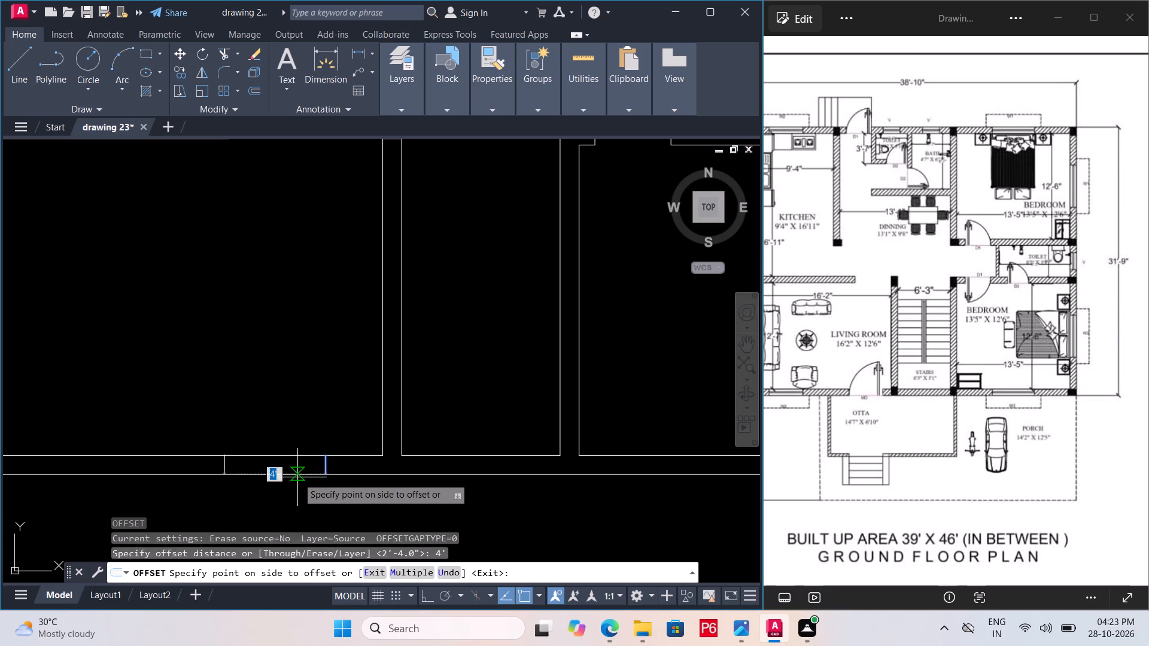
click(273, 483)
key(space)
Trim both lines of the living room's lower exterior wall between the two jamb lines, and save the drawing.
text(tr)
key(space)
key(space)
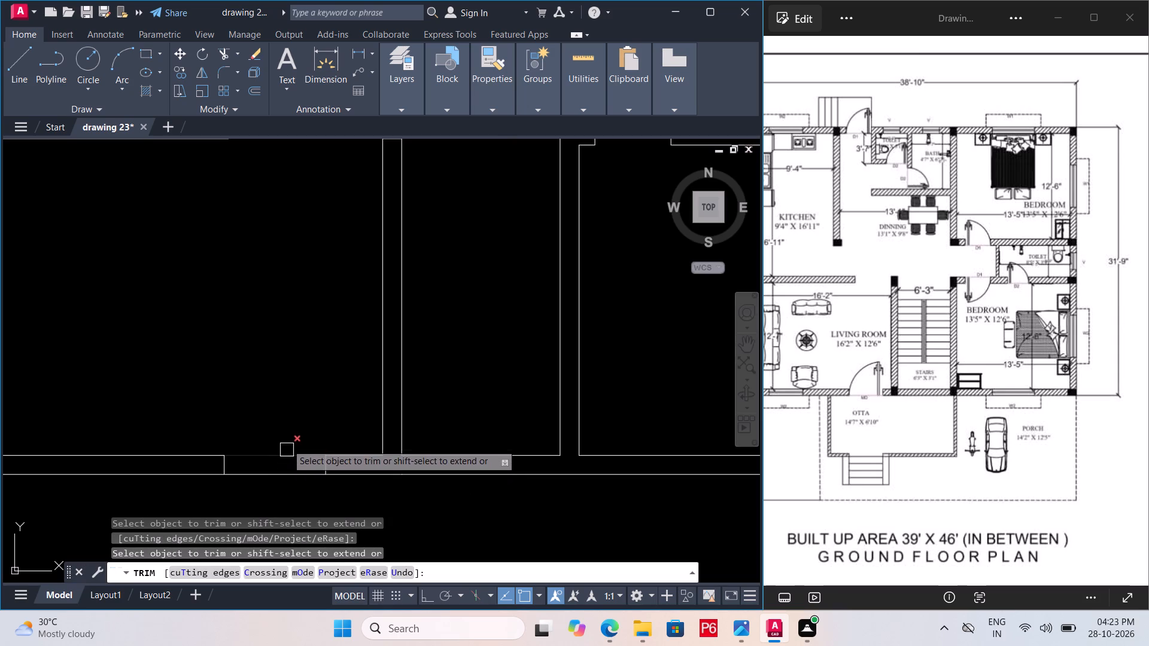
click(288, 440)
click(275, 499)
scroll(278, 483, down, 1)
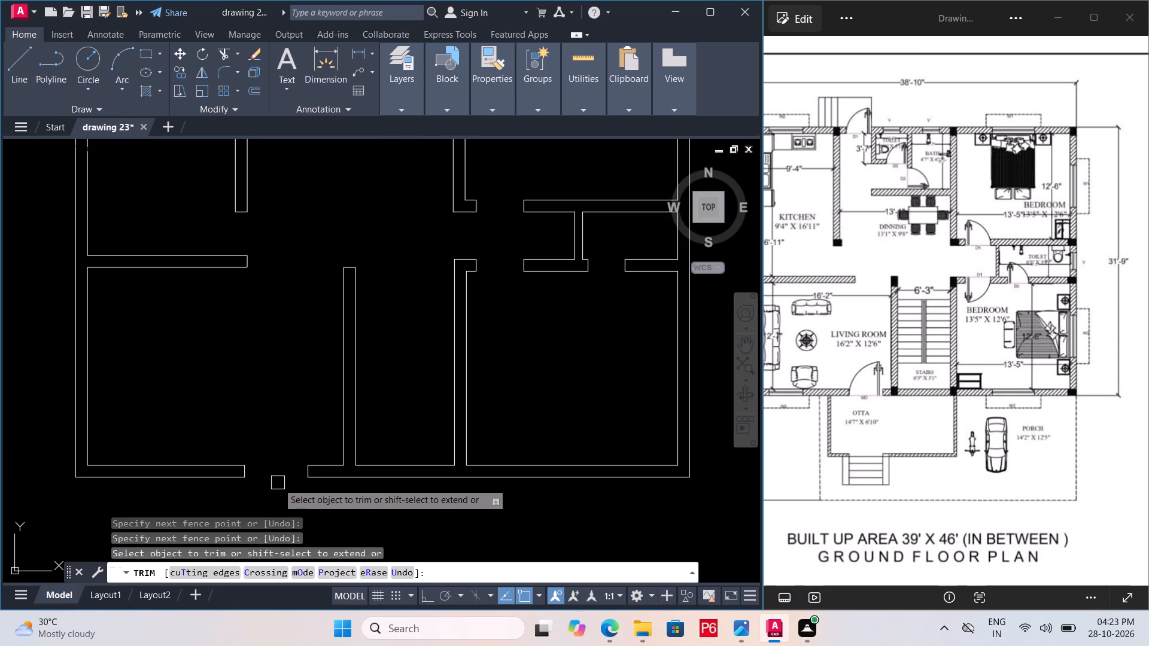
key(ctrl+s)
key(ctrl+s)
key(ctrl+s)
key(ctrl+s)
key(ctrl+s)
key(ctrl+s)
key(ctrl+s)
key(ctrl+s)
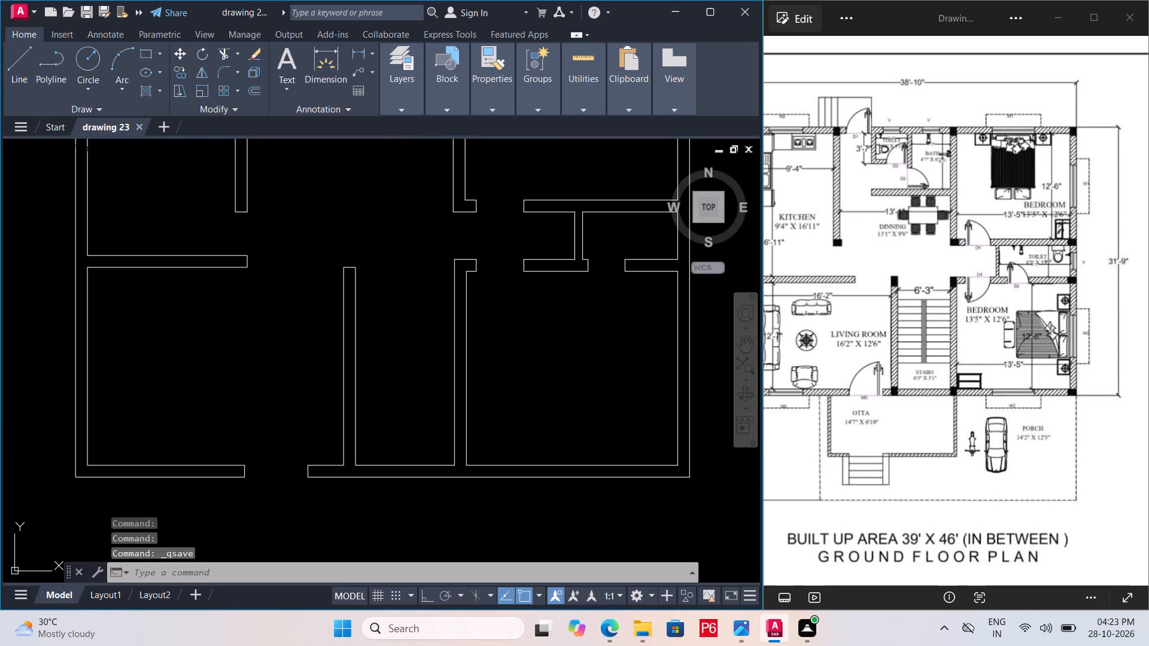
key(ctrl+s)
scroll(366, 391, down, 1)
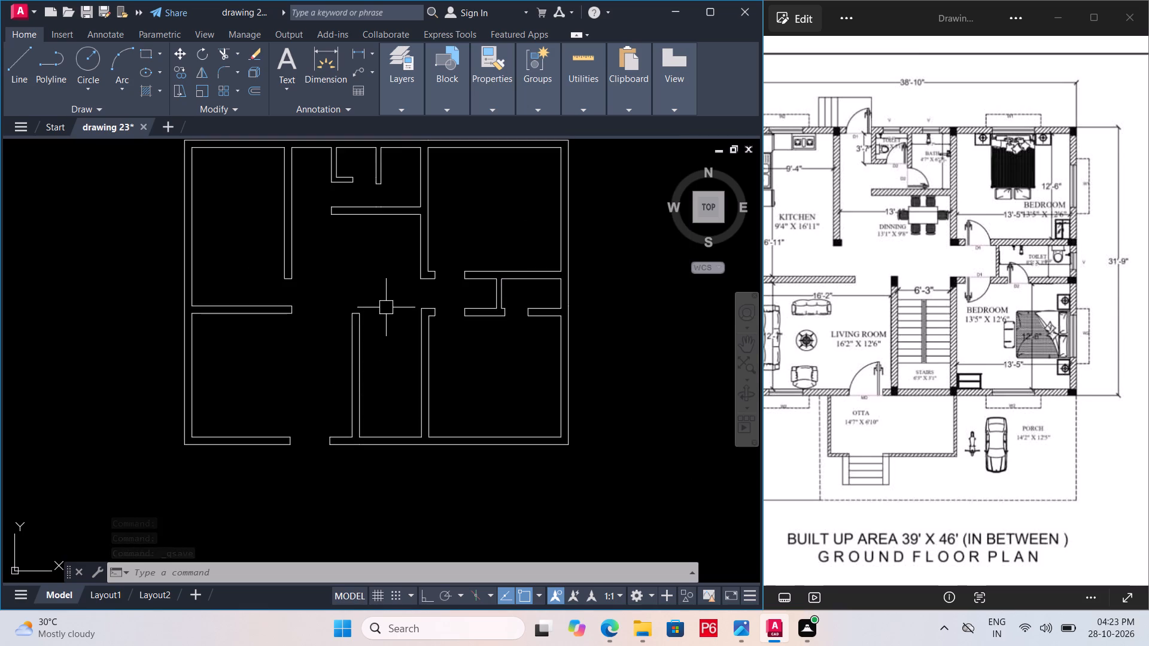
Draw a vertical jamb line across the upper exterior wall, in line with the outer face of the small toilet's kitchen-side wall.
scroll(417, 341, down, 2)
scroll(374, 269, up, 2)
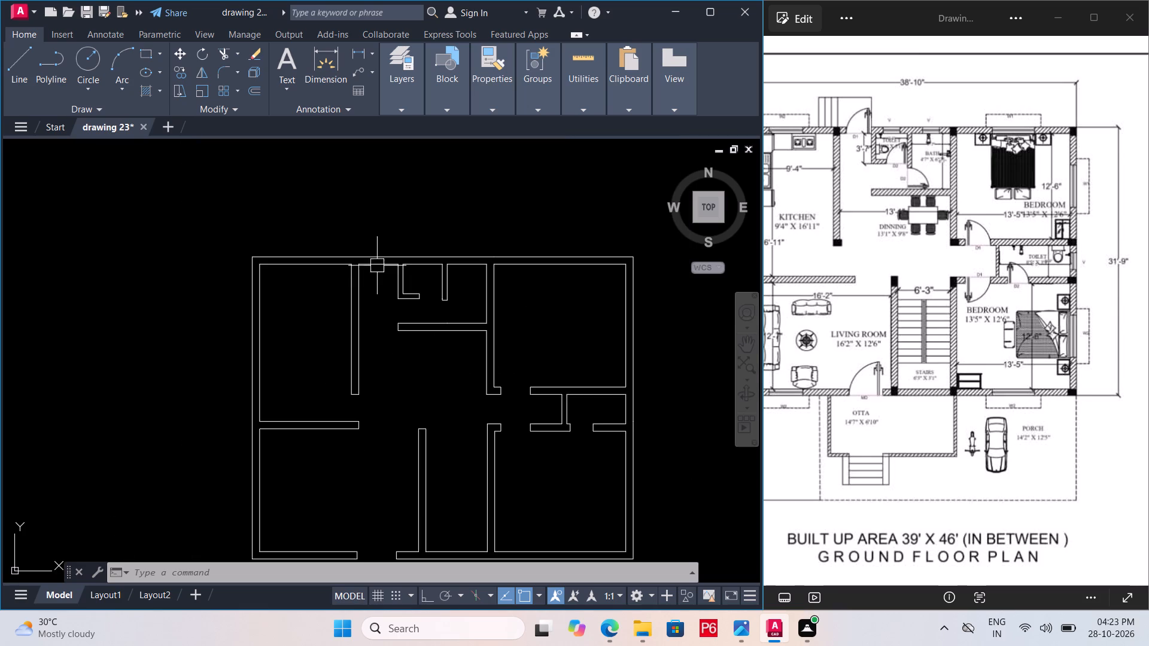
scroll(377, 258, up, 4)
key(l)
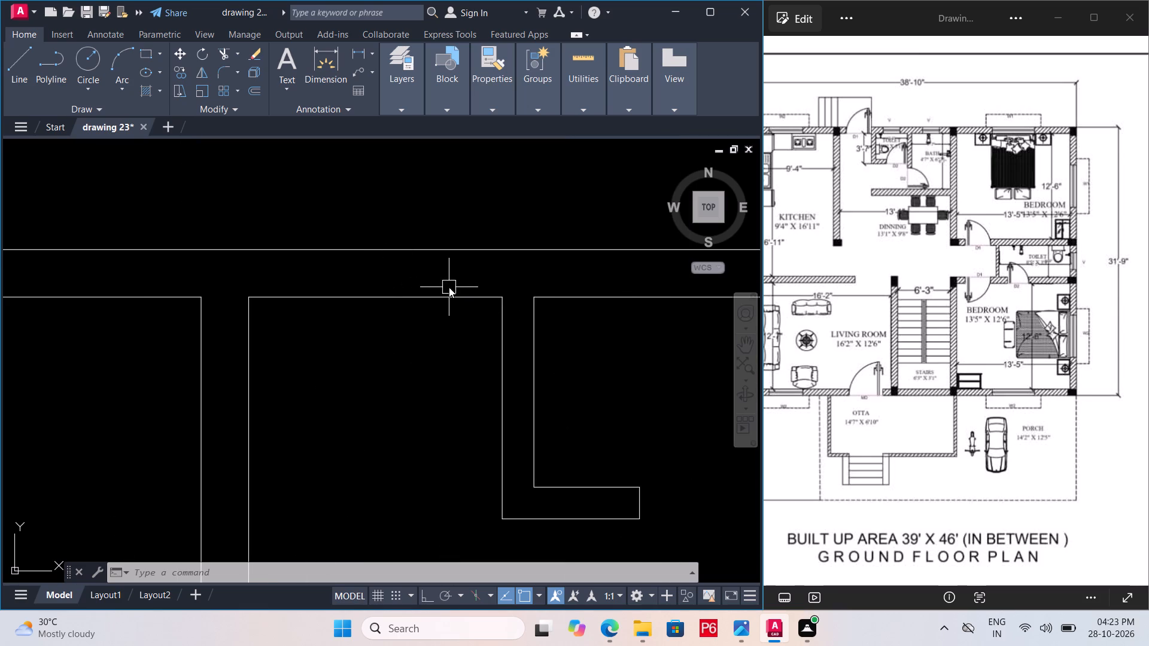
key(space)
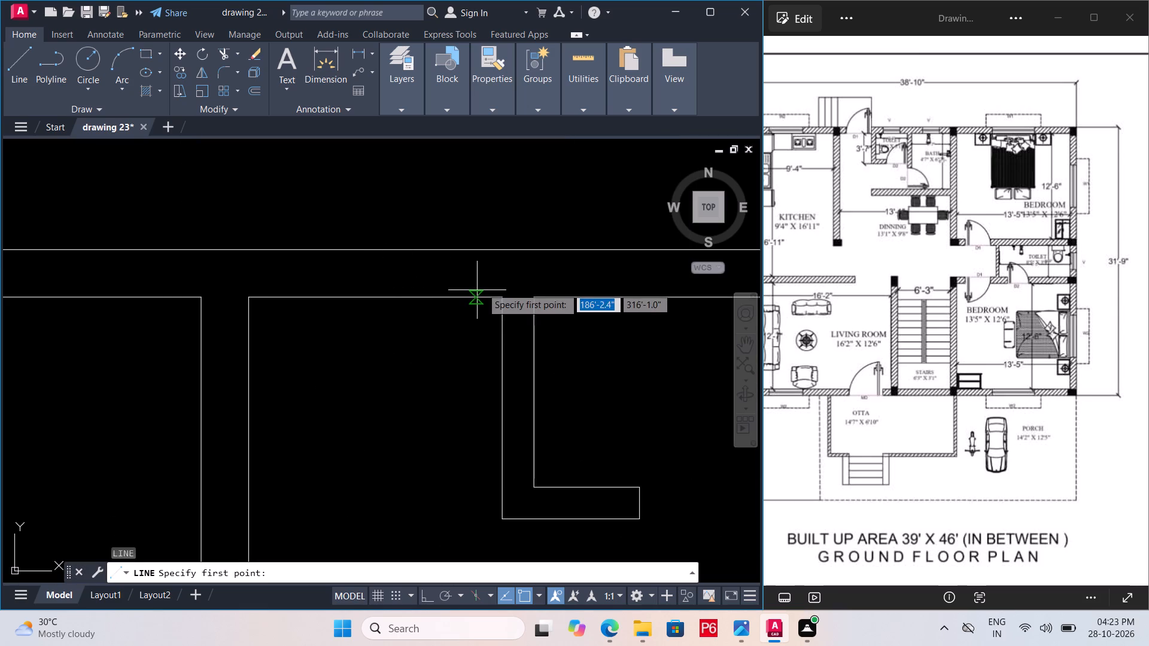
click(499, 298)
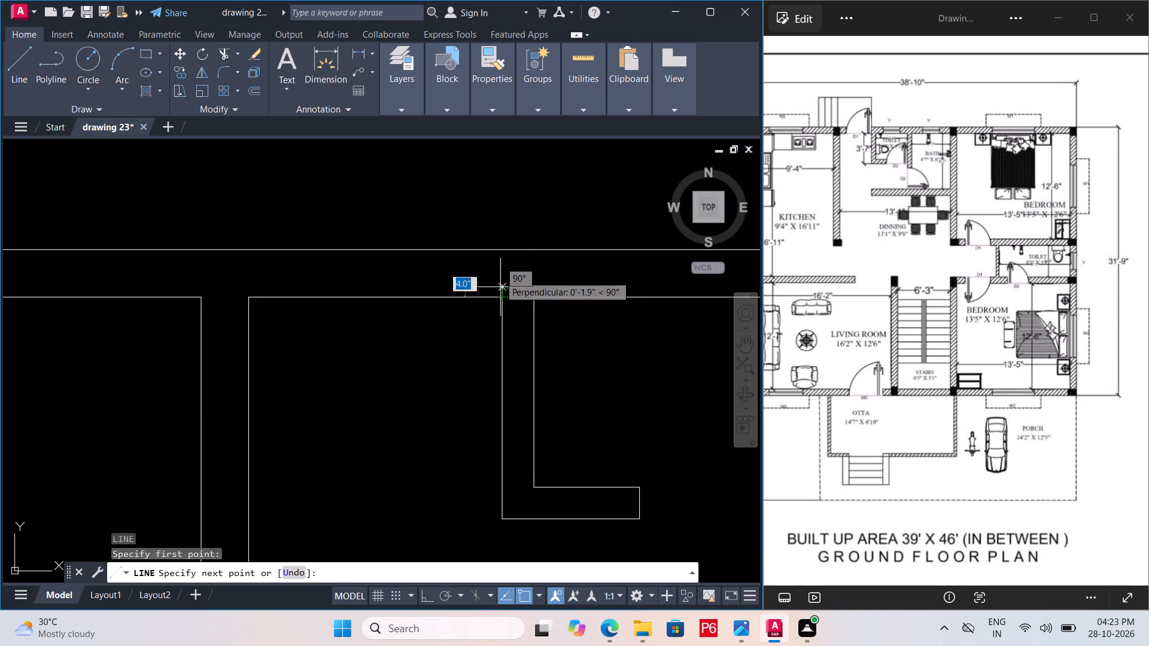
click(497, 243)
key(space)
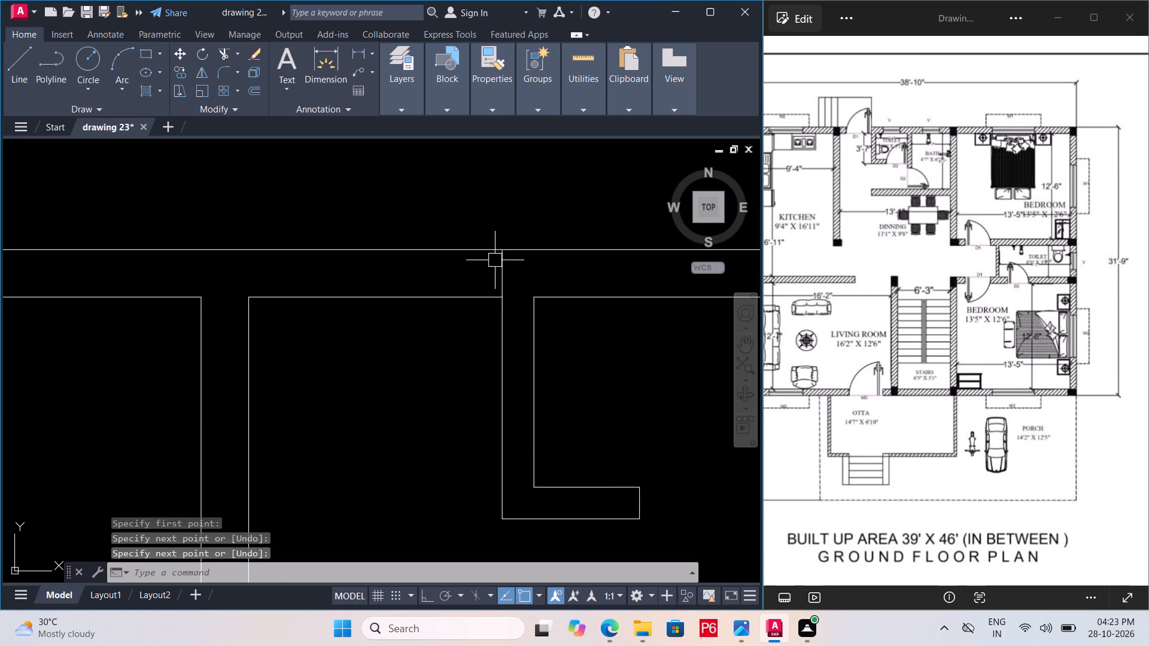
click(495, 260)
key(Escape)
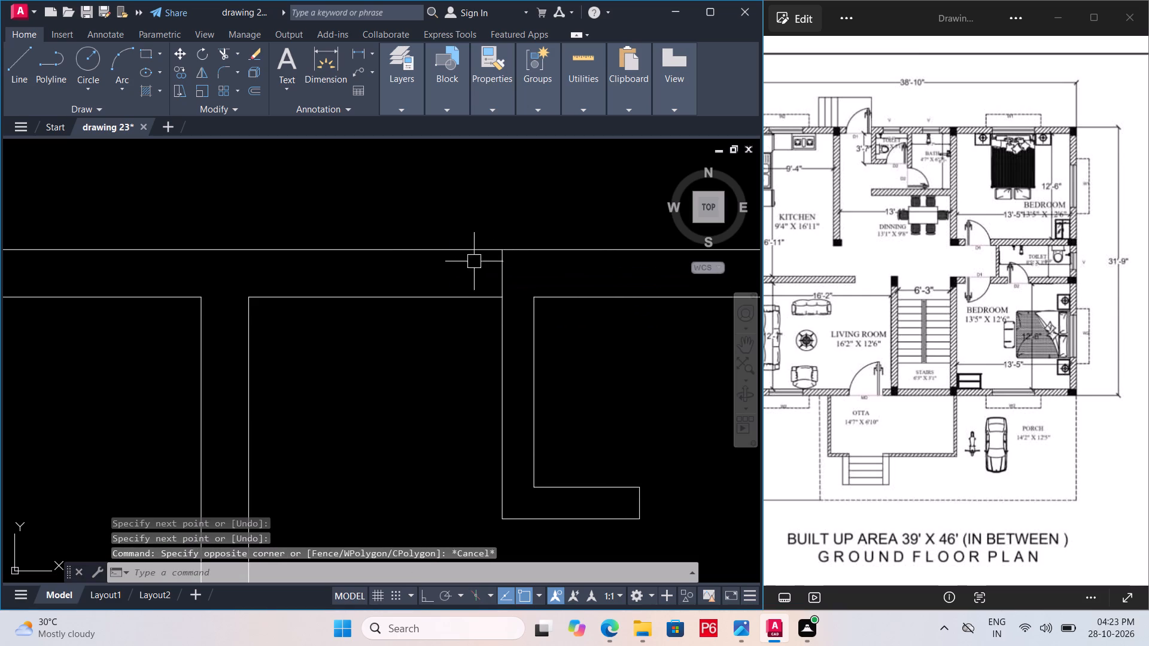
Offset the new jamb line 3' towards the kitchen wall to mark the rear door opening.
click(502, 273)
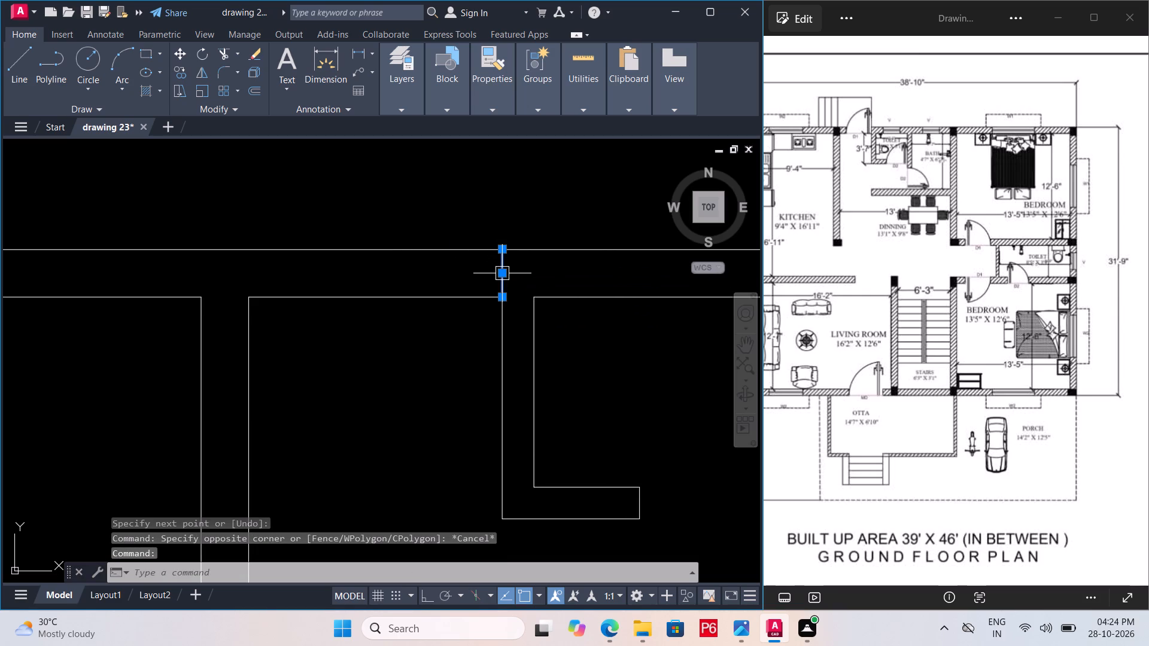
key(o)
key(Return)
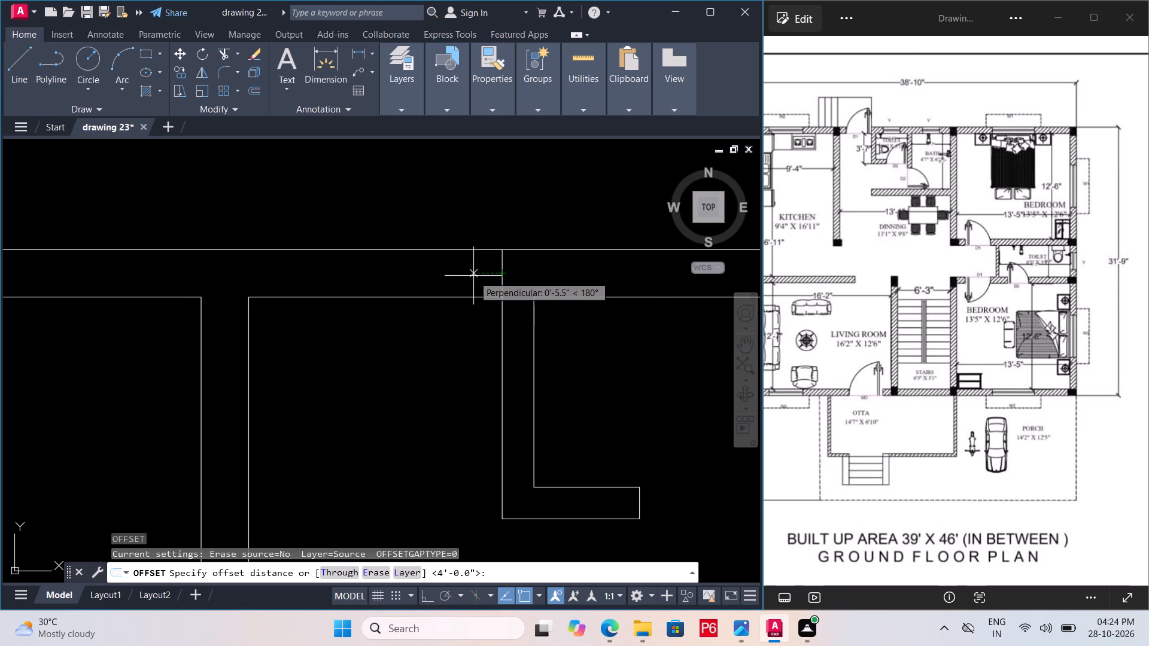
text(3')
key(Return)
click(422, 275)
key(space)
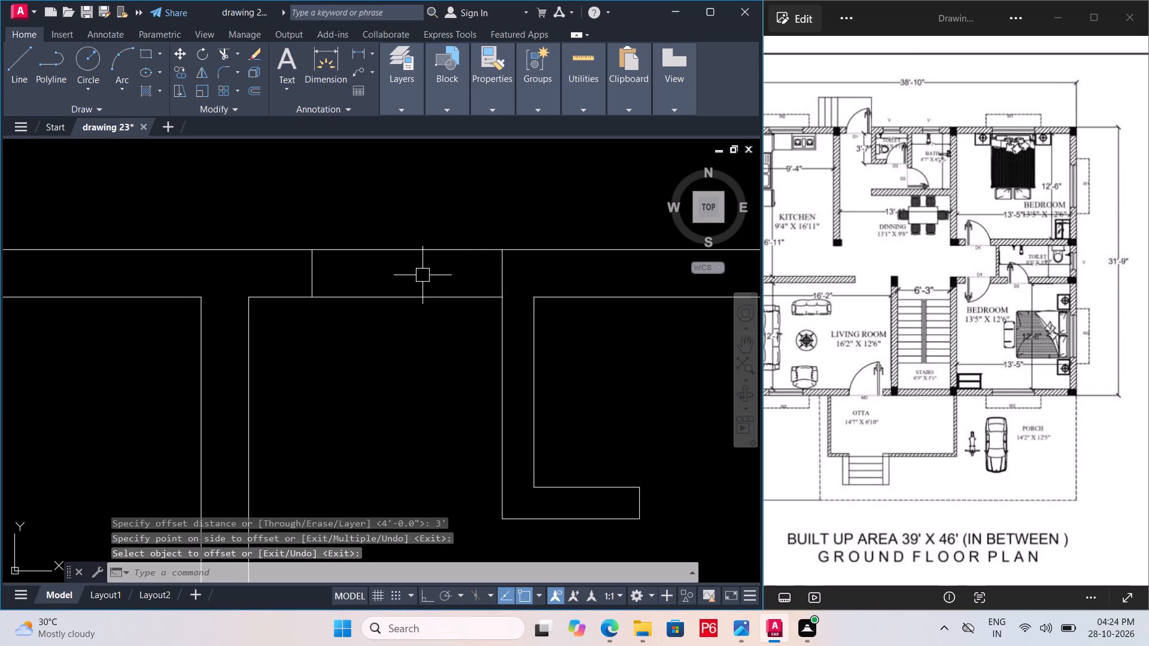
Trim both lines of the upper exterior wall between the two jamb lines to open the rear door, and save the drawing.
text(tr)
key(space)
key(space)
click(427, 233)
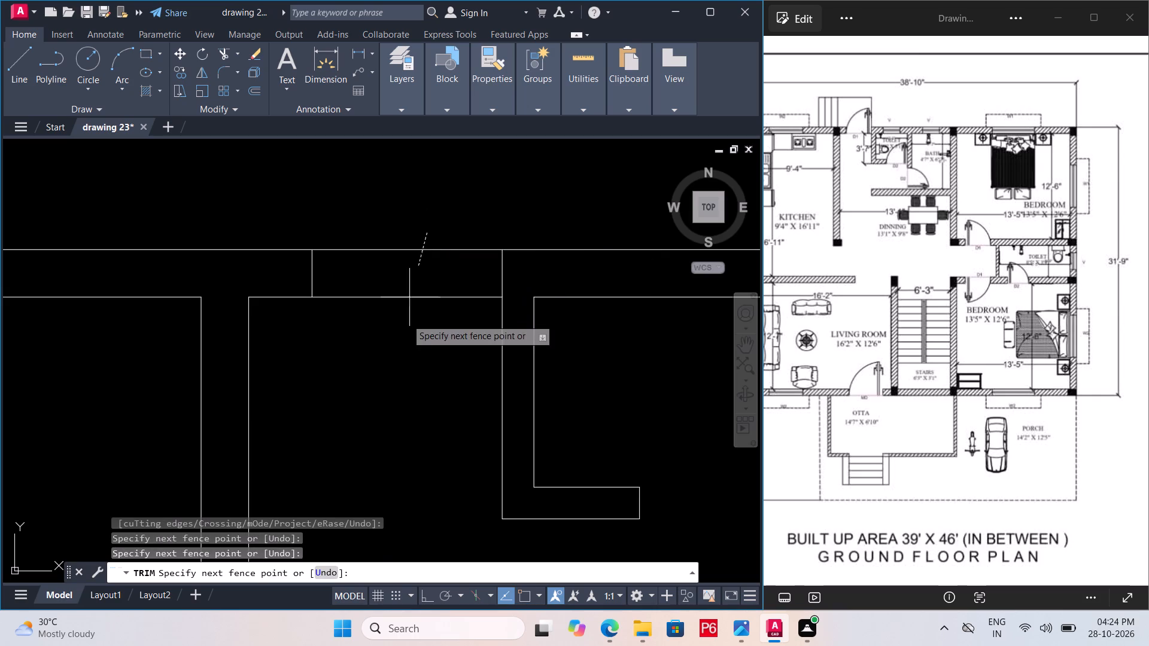
click(406, 327)
scroll(403, 316, down, 1)
key(ctrl+s)
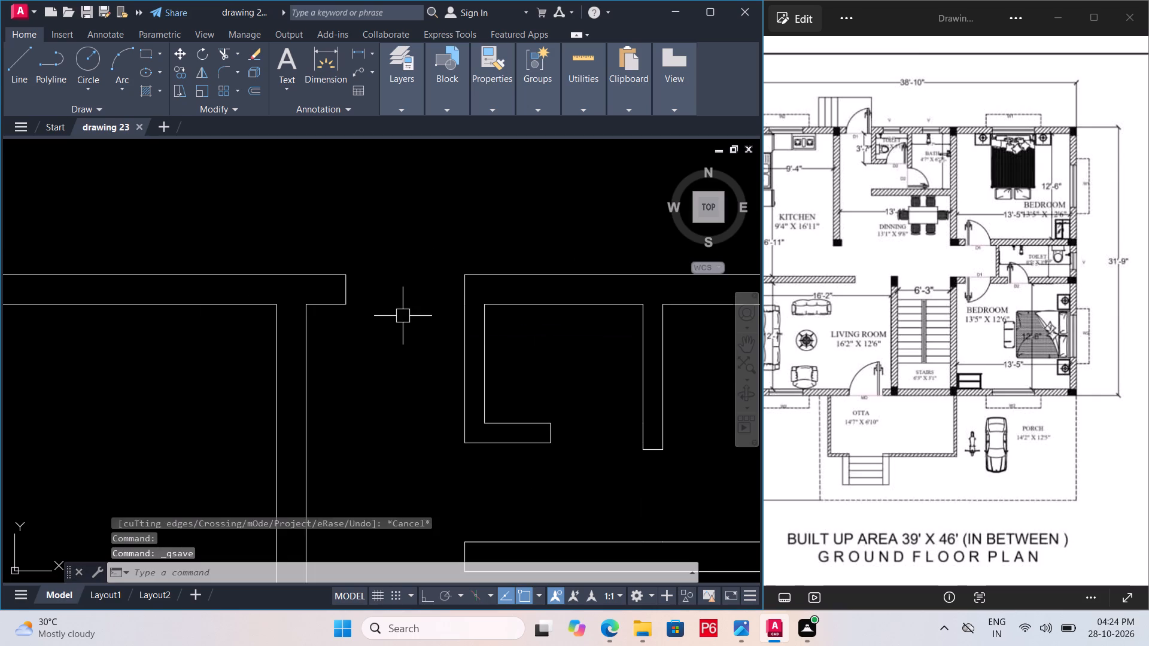
key(ctrl+s)
key(ctrl+s)
key(ctrl+s)
key(ctrl+s)
key(ctrl+s)
key(ctrl+s)
key(ctrl+s)
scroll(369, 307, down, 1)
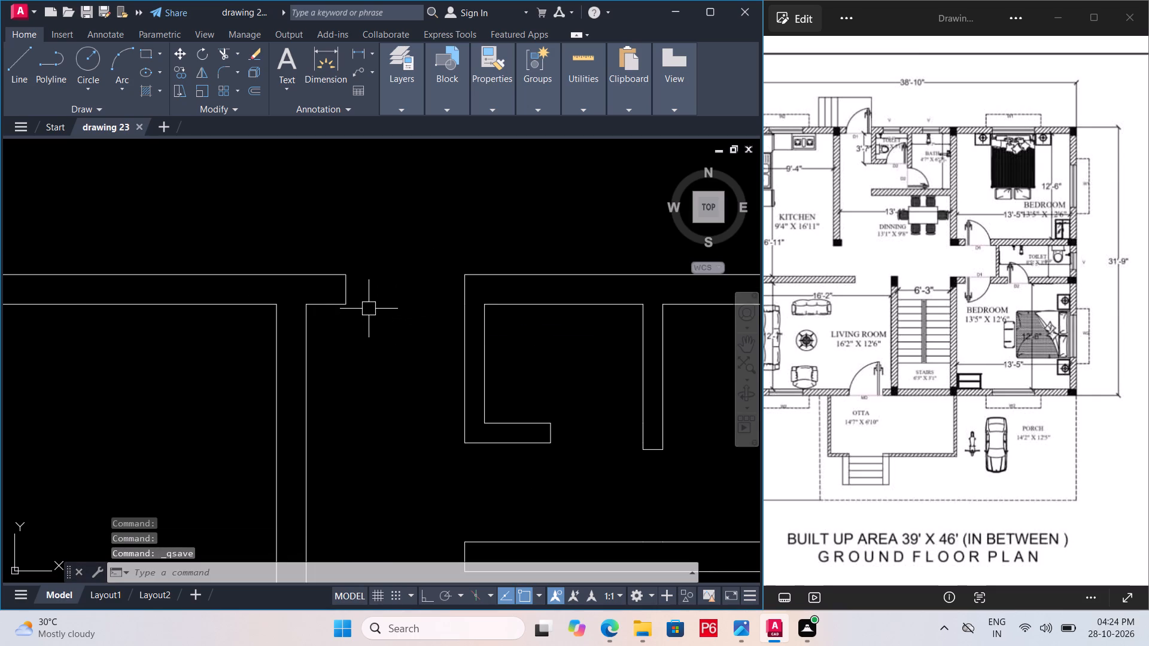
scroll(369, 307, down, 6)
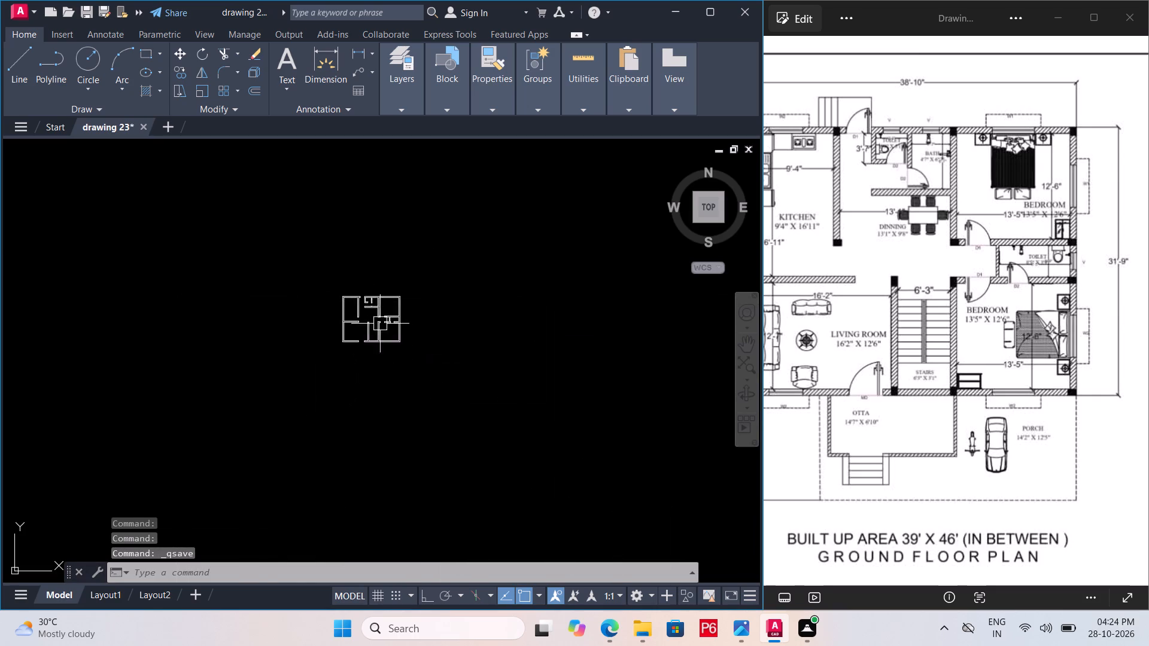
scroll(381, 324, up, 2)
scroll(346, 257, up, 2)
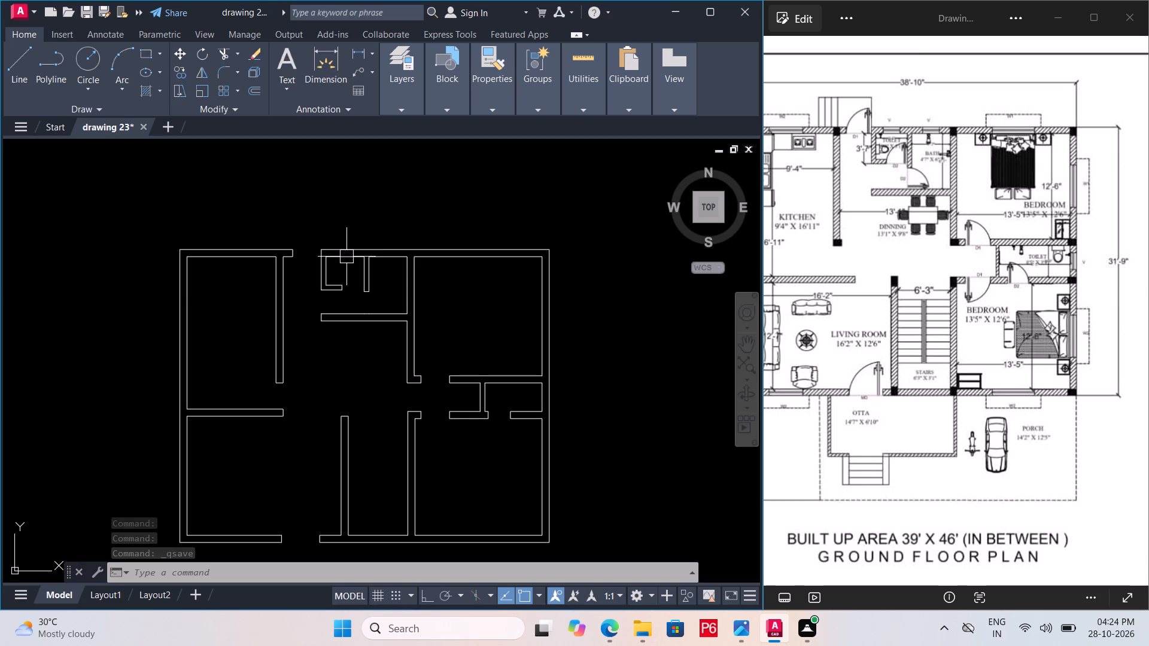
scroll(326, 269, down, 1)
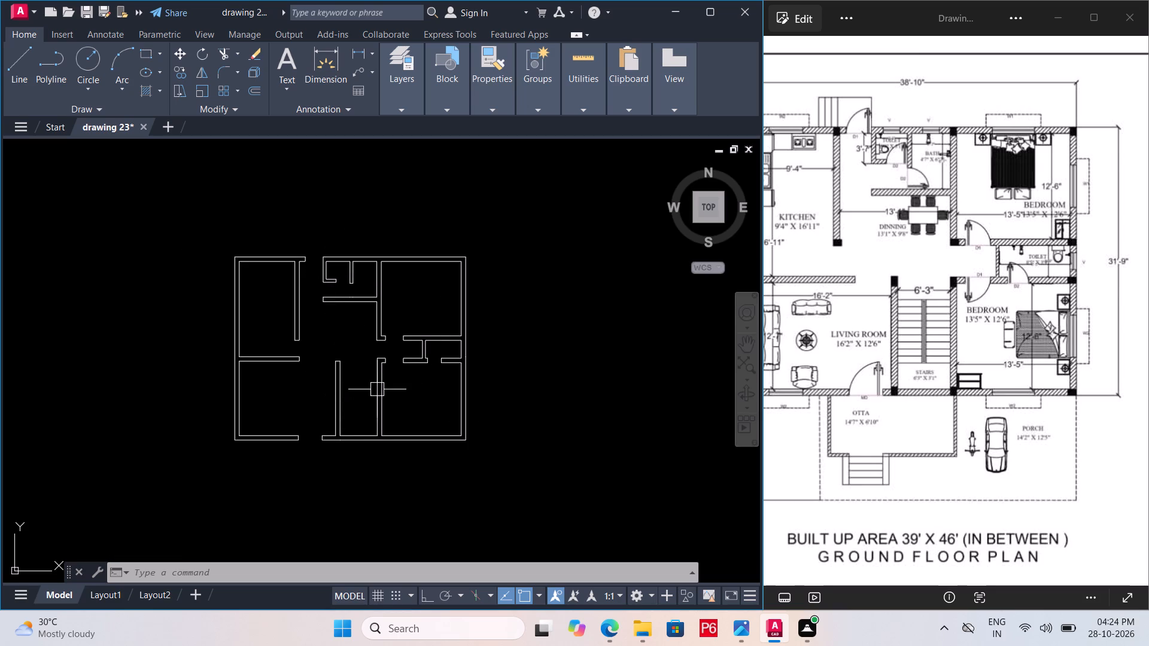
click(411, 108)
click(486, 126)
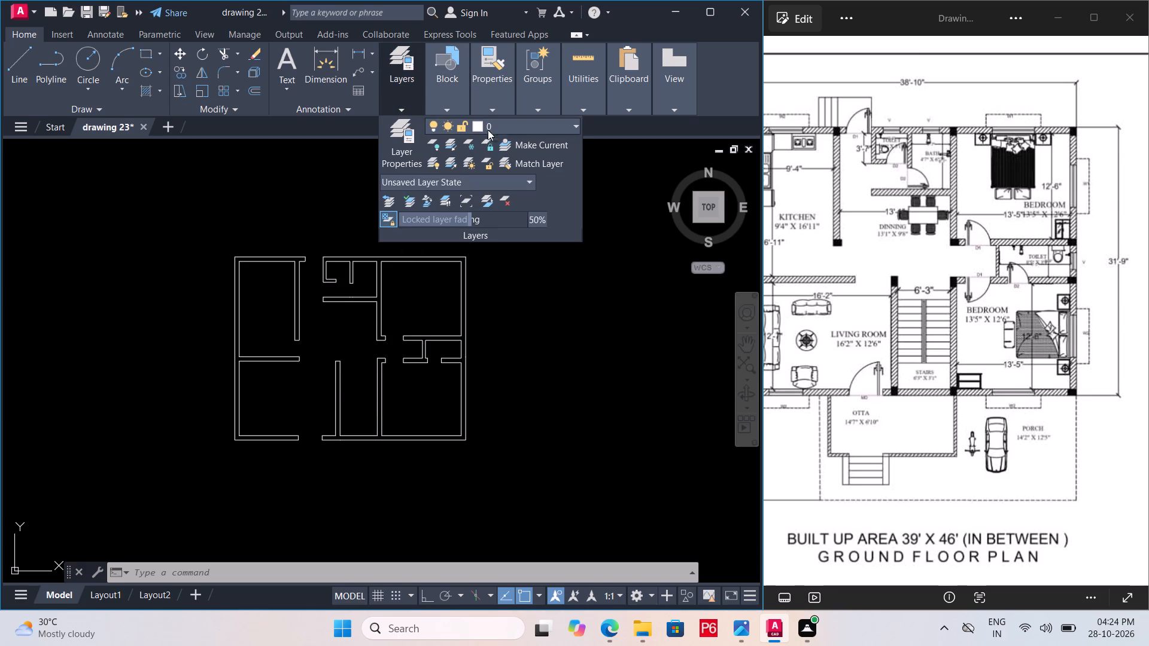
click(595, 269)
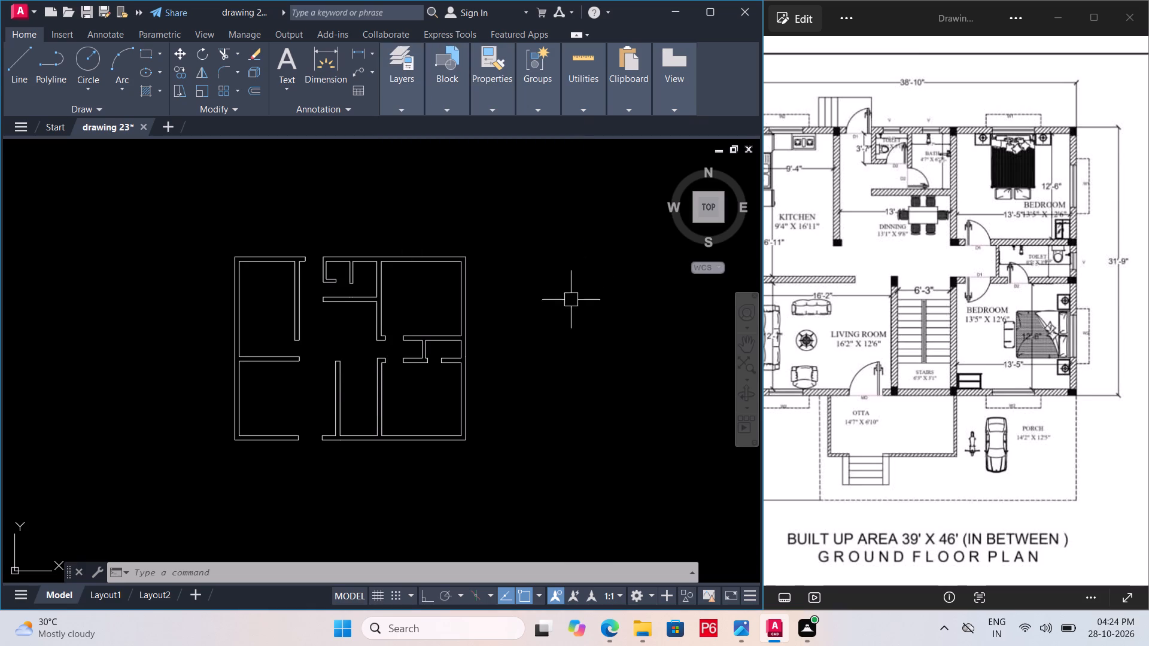
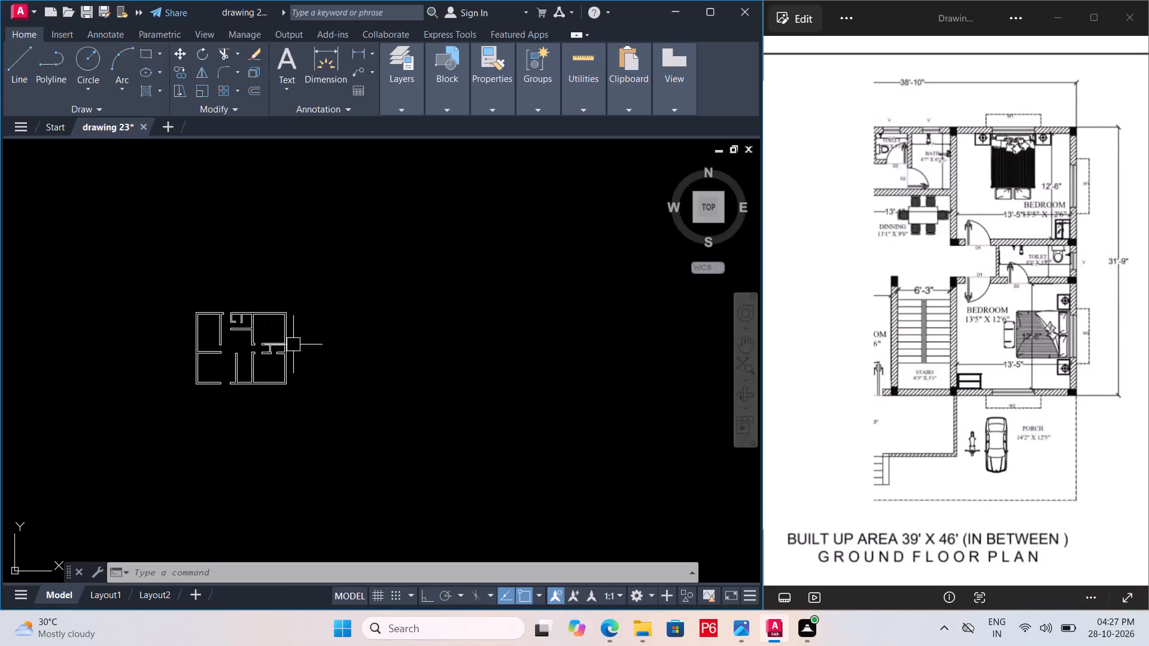
Save the drawing.
key(ctrl+s)
key(ctrl+s)
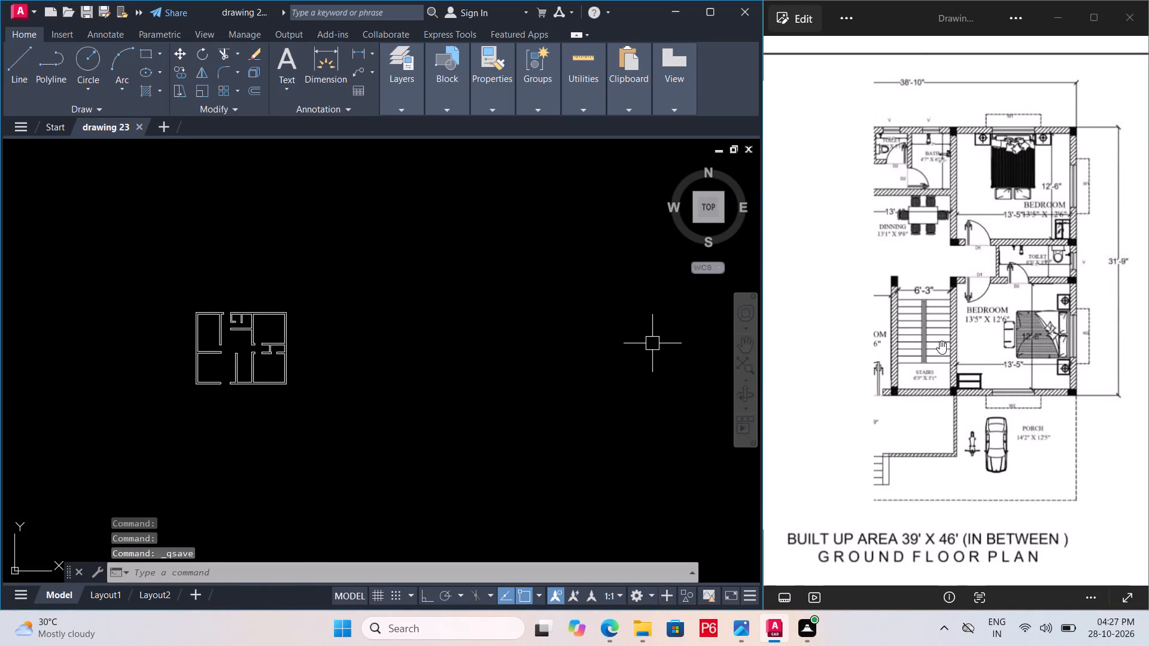
Draw a freehand landscape rectangle in the empty space beside the floor plan, past its bedroom-side exterior wall.
click(948, 341)
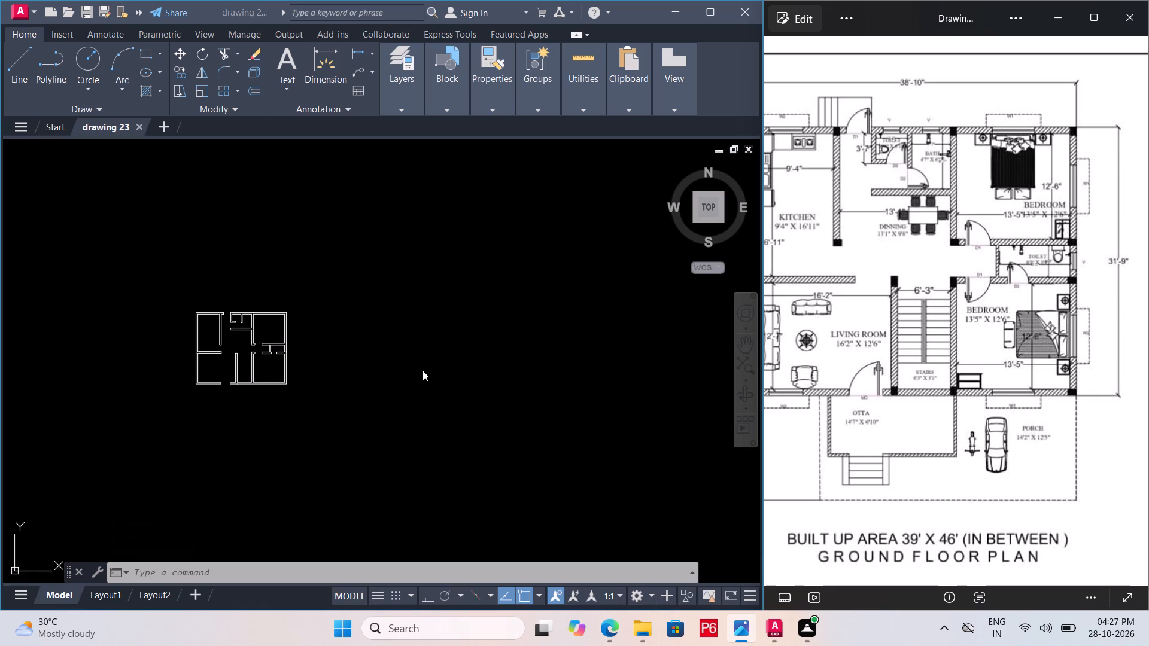
scroll(312, 373, up, 2)
middle_drag(397, 349, 464, 377)
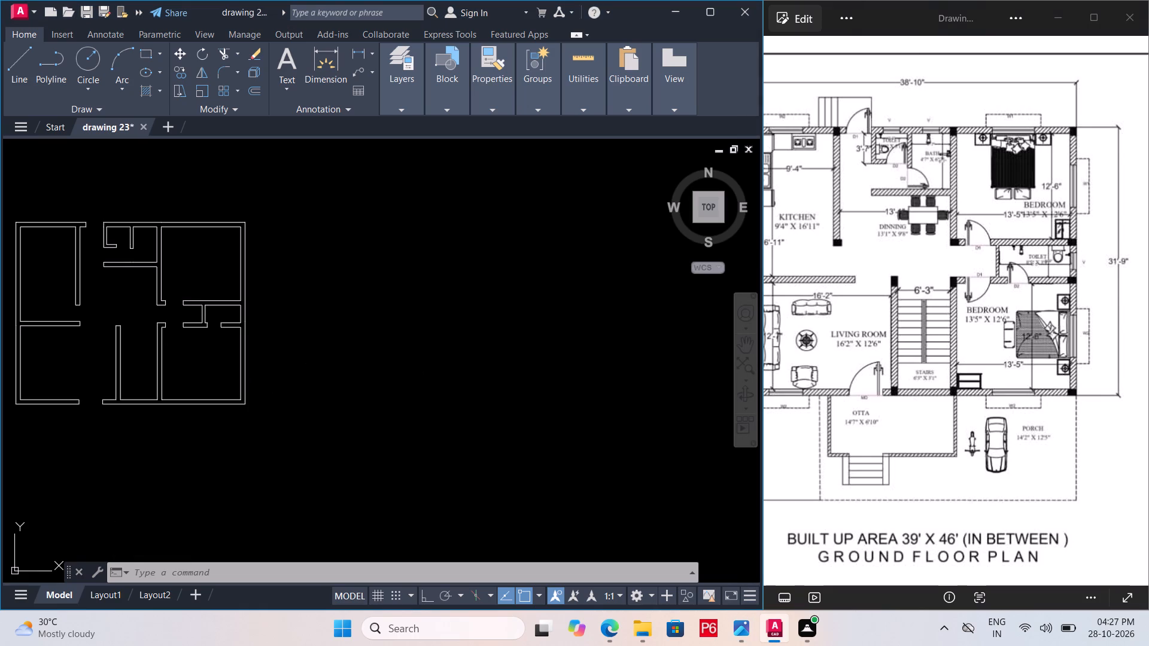
middle_drag(464, 377, 485, 386)
scroll(485, 386, down, 1)
middle_drag(411, 370, 405, 362)
scroll(388, 345, up, 1)
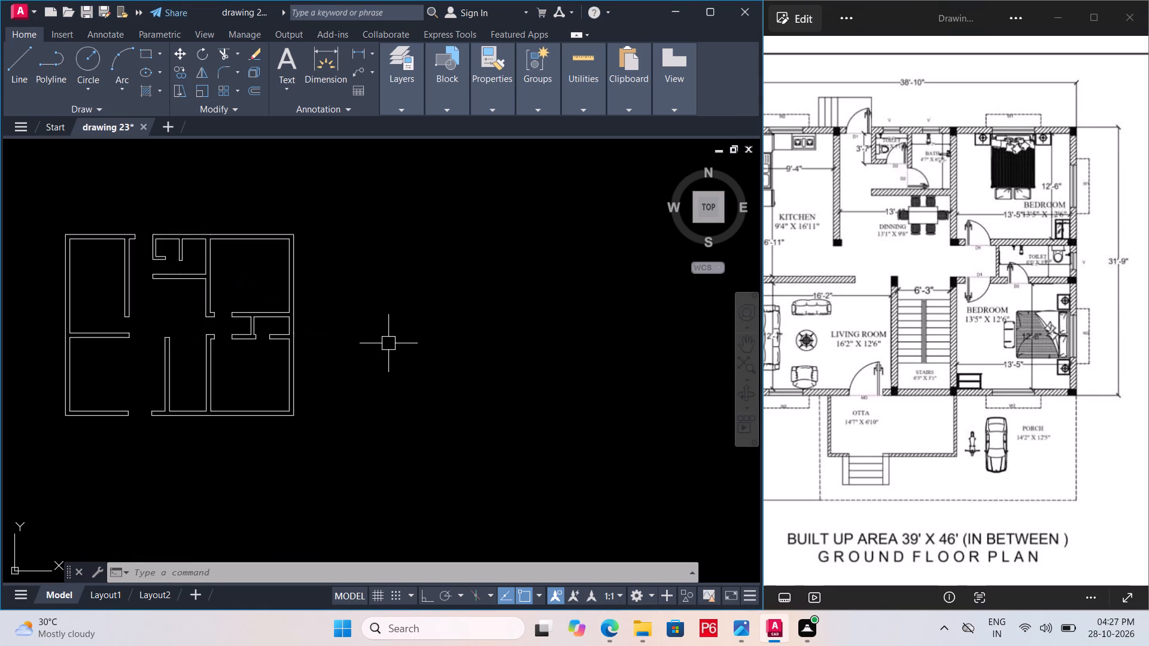
scroll(387, 343, up, 2)
middle_drag(373, 342, 258, 352)
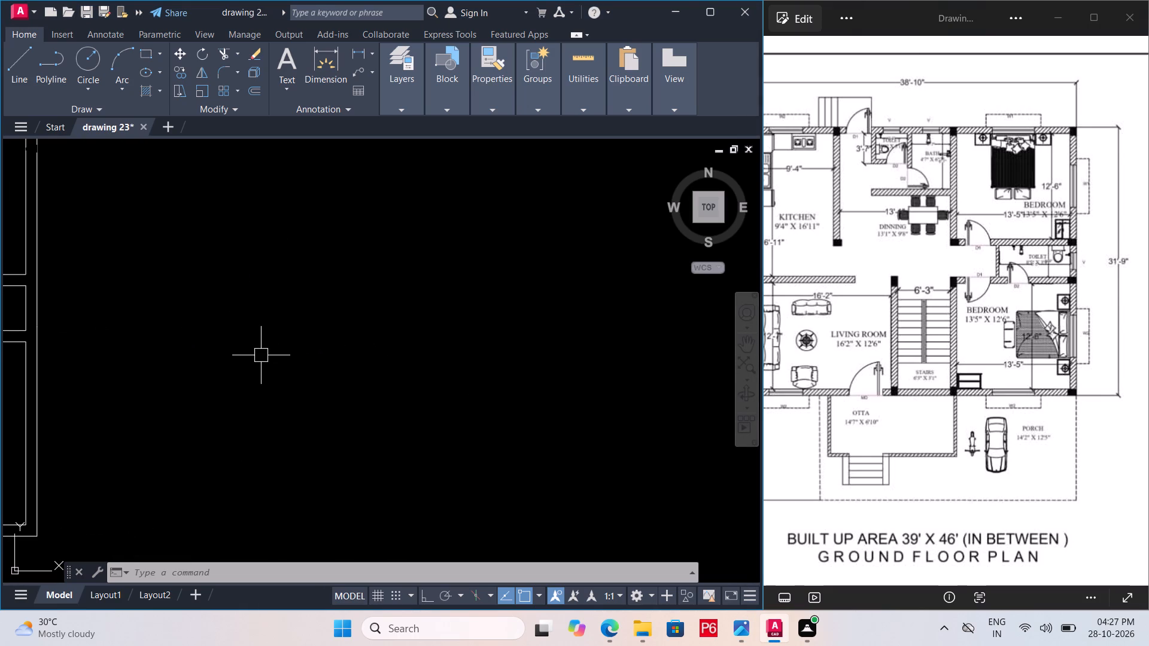
key(r)
text(ec)
key(space)
click(208, 227)
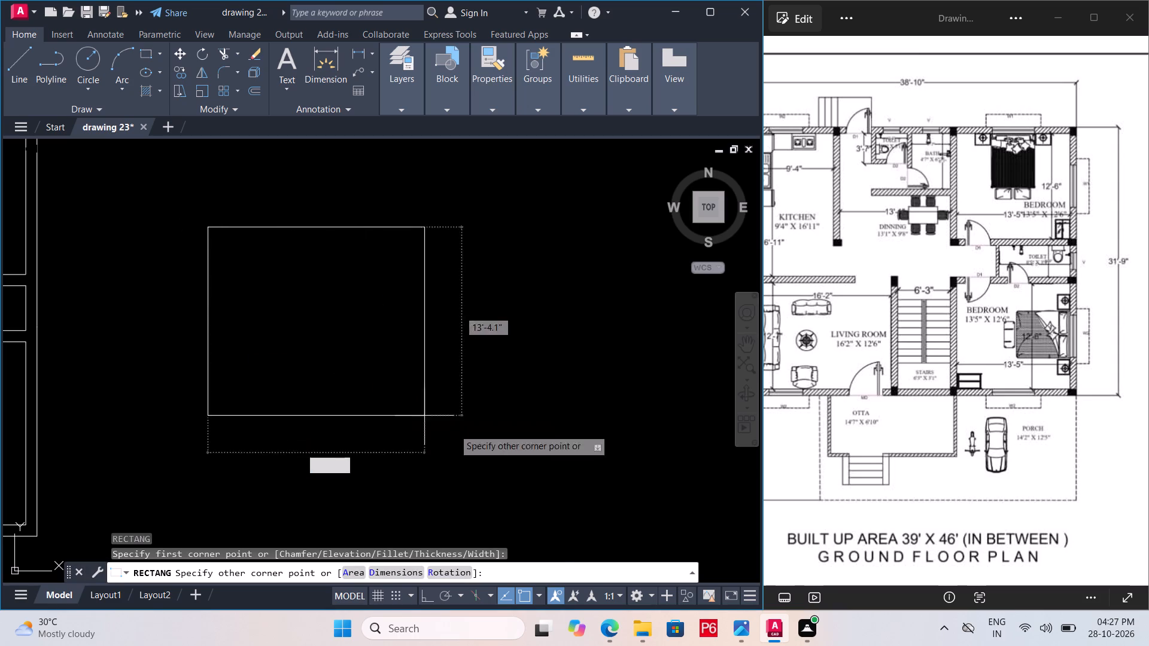
click(535, 457)
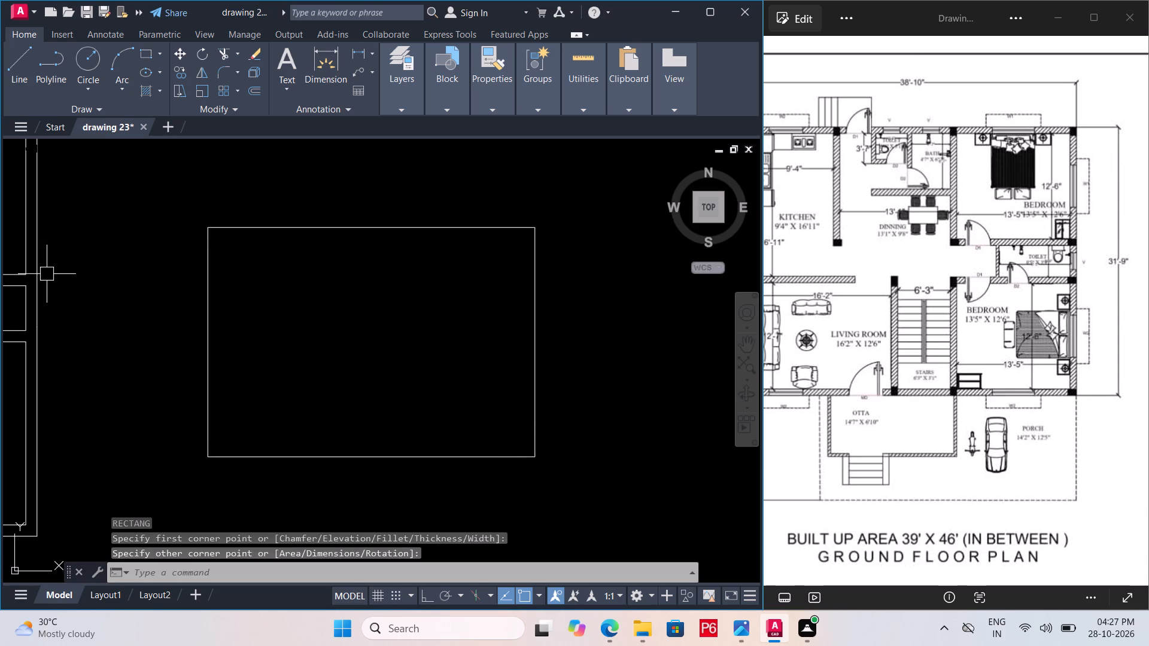
Offset the new rectangle 1" inward.
key(o)
key(space)
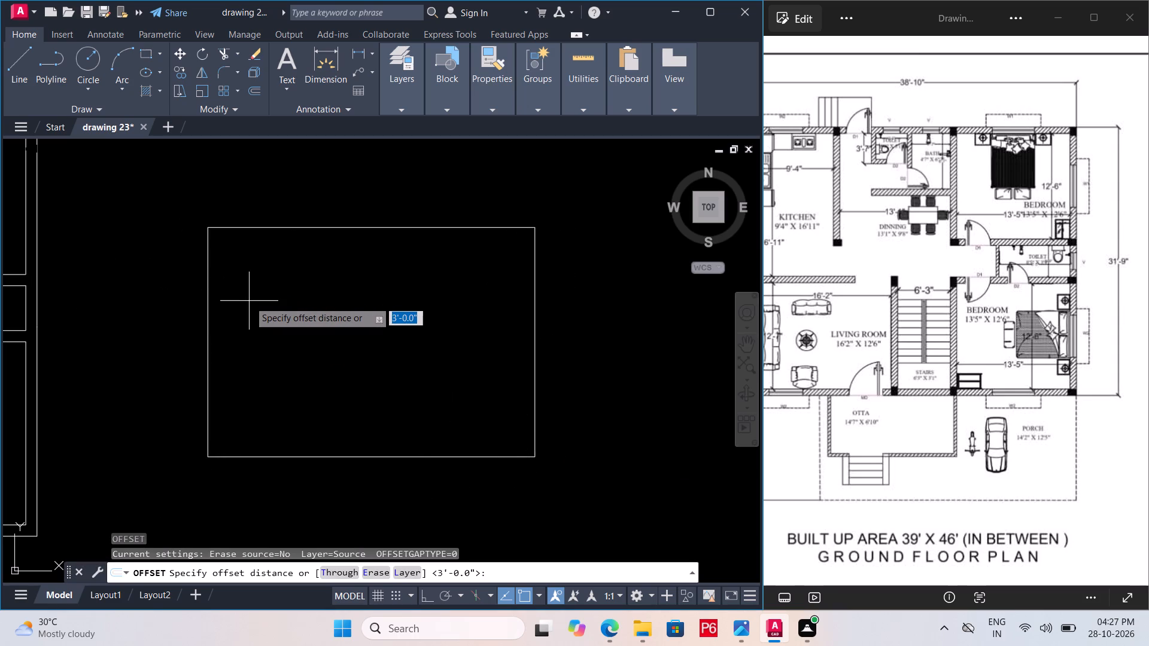
key(1)
key(shift+quotedbl)
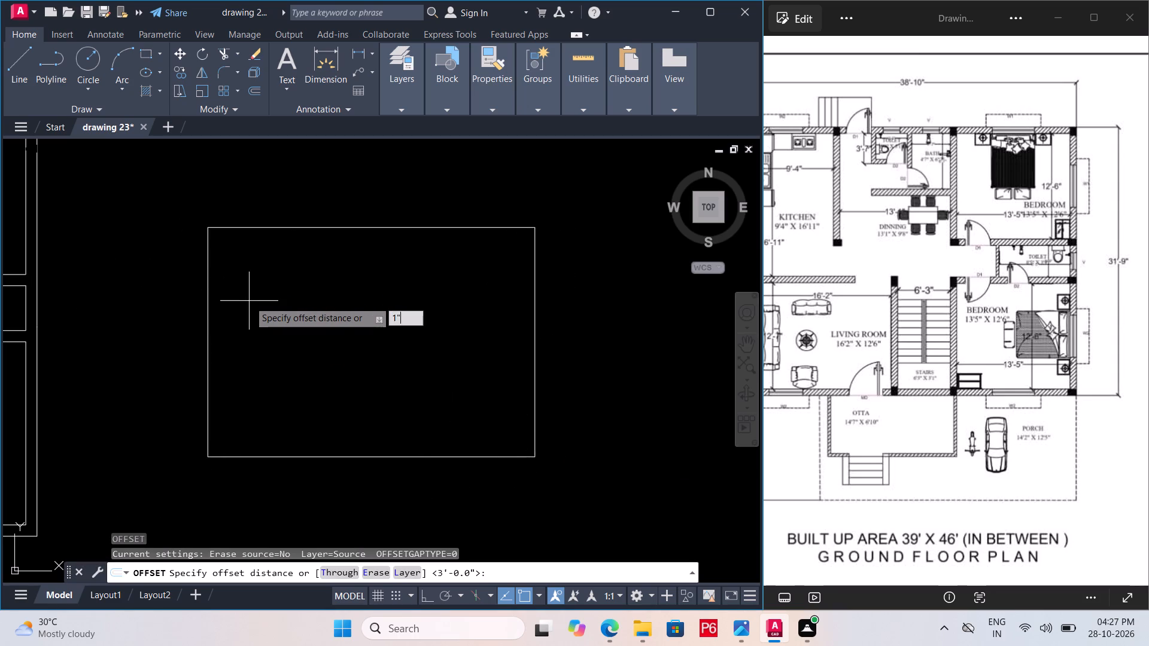
key(Return)
click(206, 328)
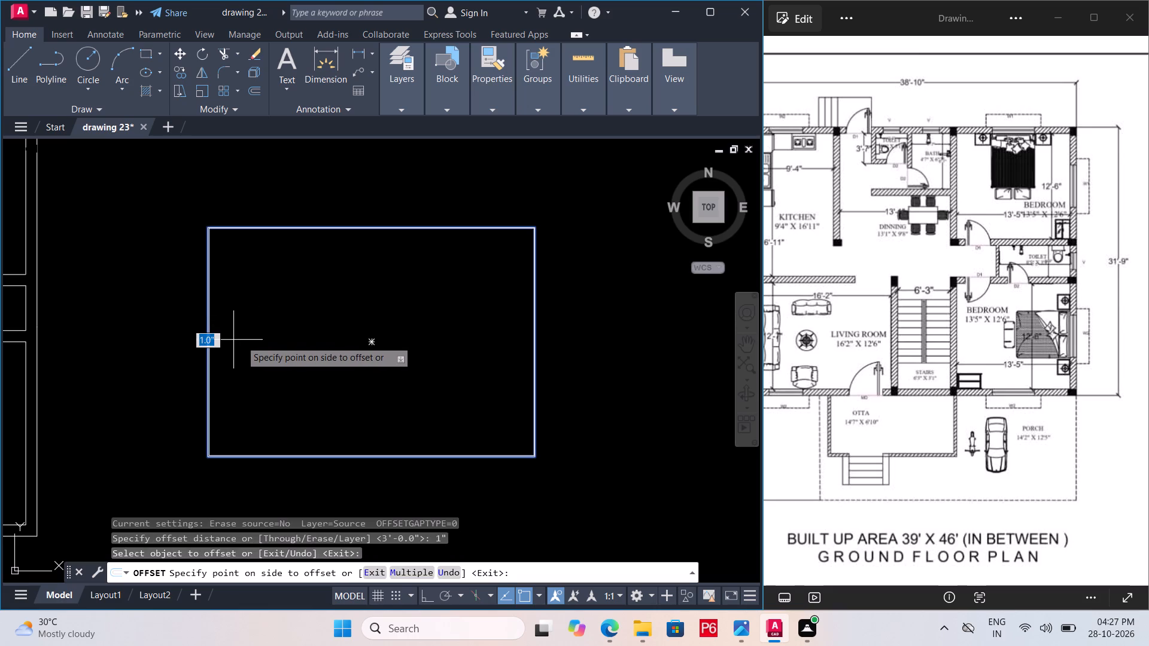
click(241, 340)
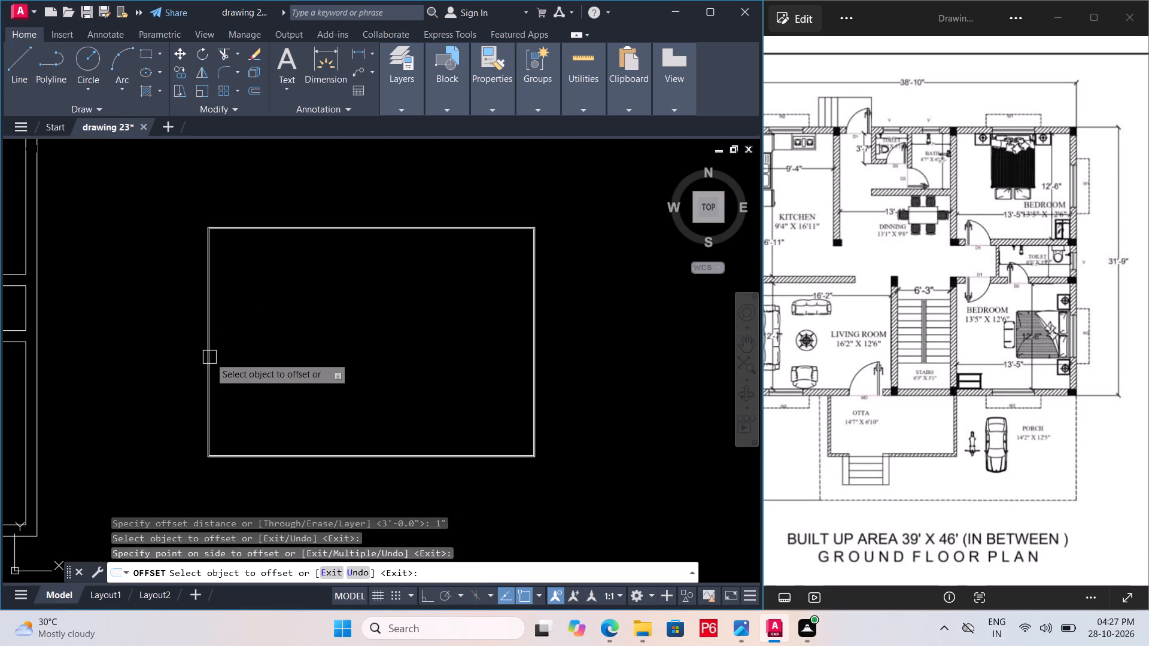
Offset the inner rectangle repeatedly inward at 1" spacing with the Multiple option, up to 2'-5" in from it.
scroll(209, 357, up, 6)
click(191, 360)
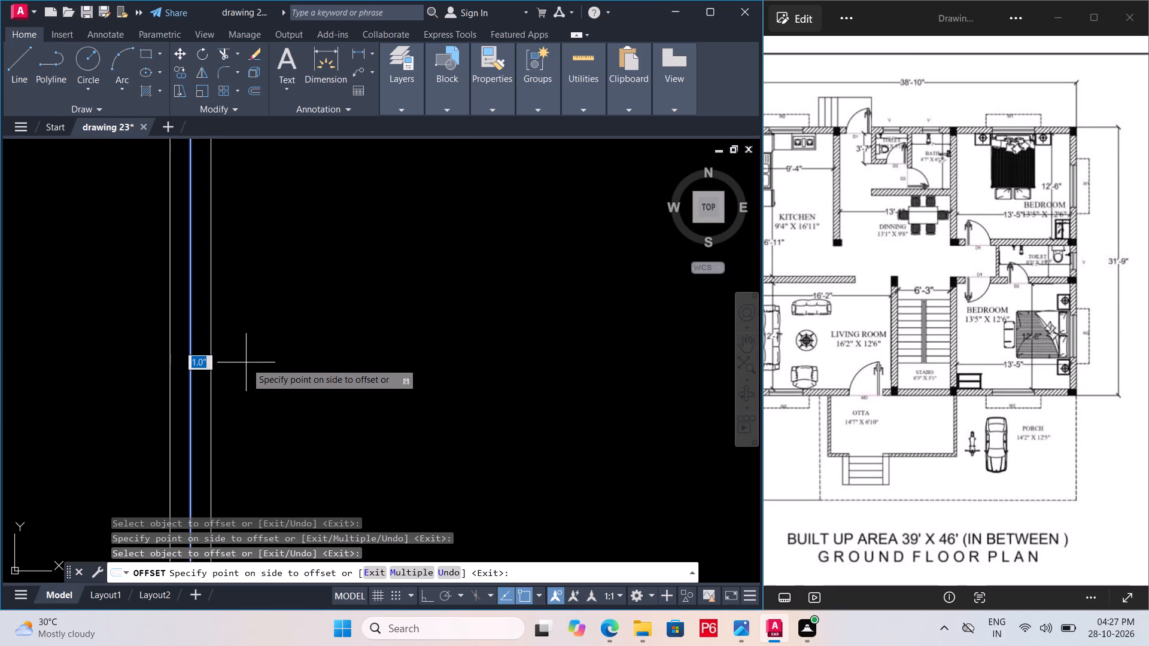
key(m)
key(space)
click(246, 362)
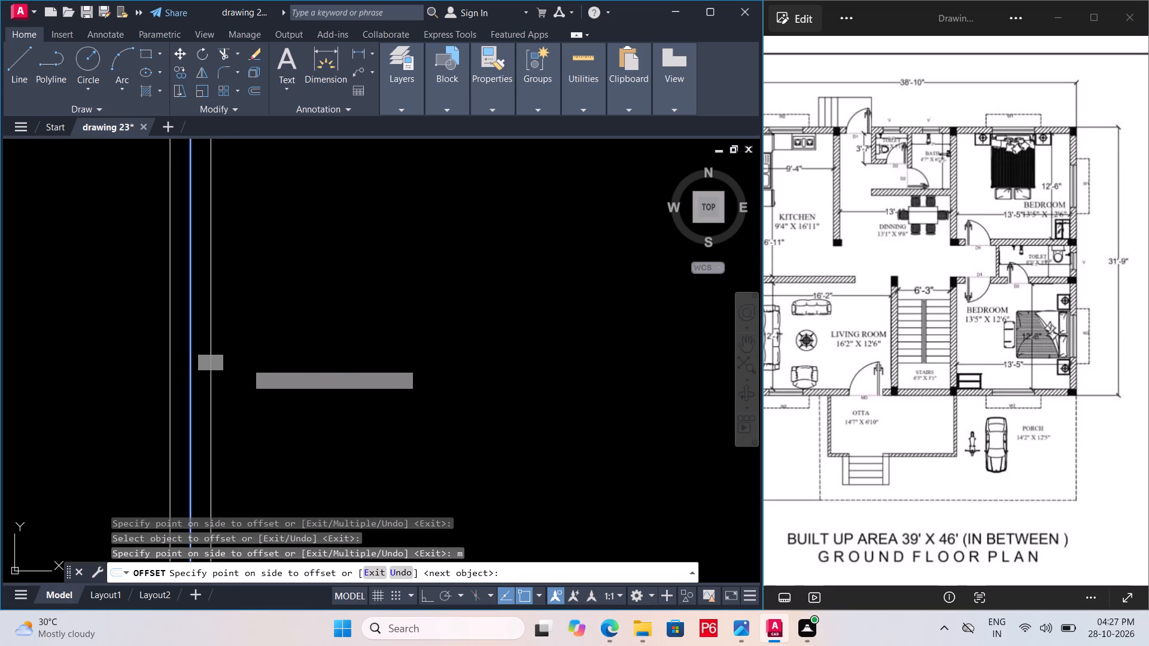
double_click(288, 360)
click(299, 356)
double_click(333, 346)
double_click(349, 337)
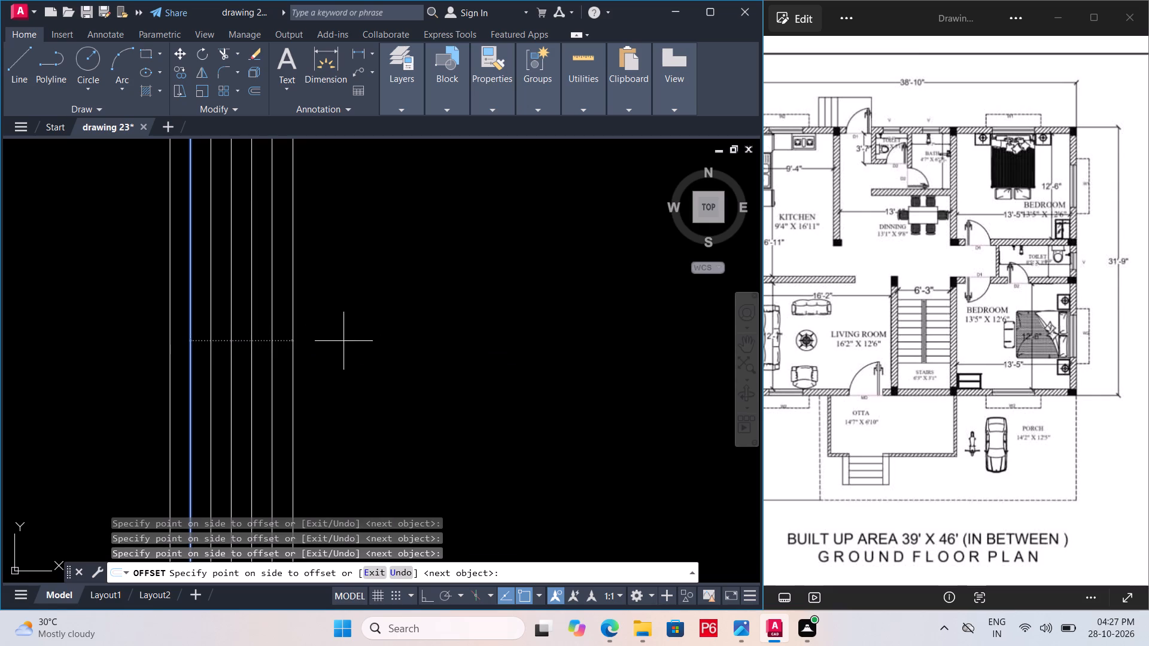
click(358, 335)
double_click(385, 330)
double_click(401, 330)
click(415, 331)
click(434, 336)
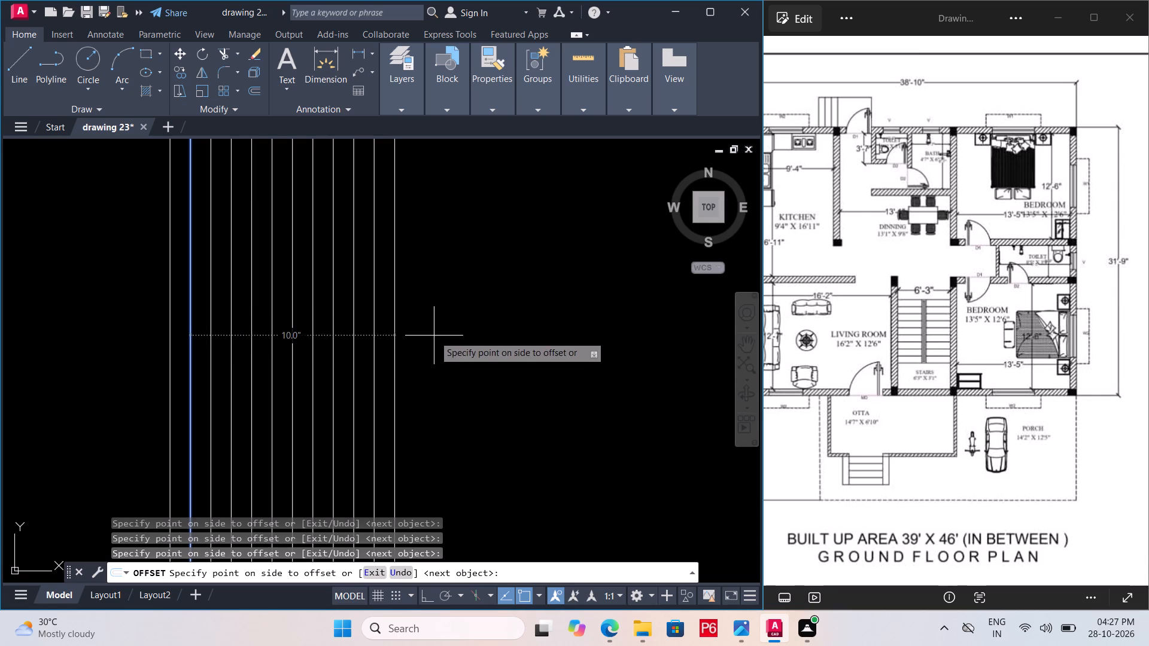
click(451, 337)
click(470, 340)
drag(470, 340, 478, 340)
click(493, 342)
drag(494, 342, 502, 342)
double_click(514, 344)
click(527, 343)
scroll(186, 343, down, 2)
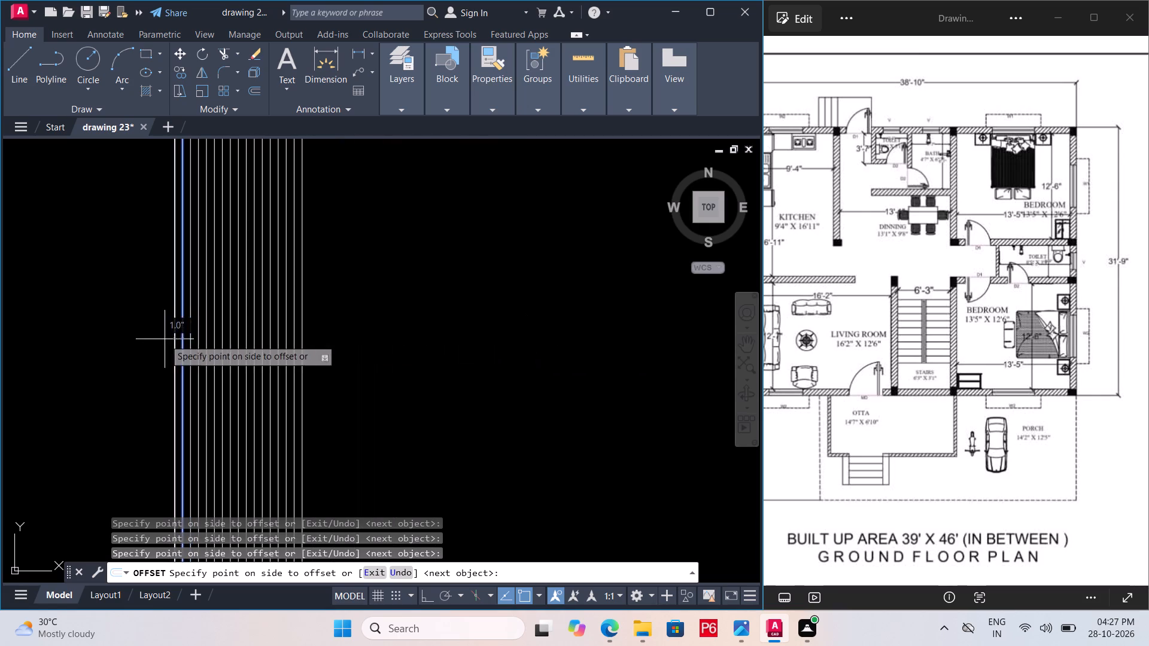
click(367, 342)
click(397, 339)
click(425, 334)
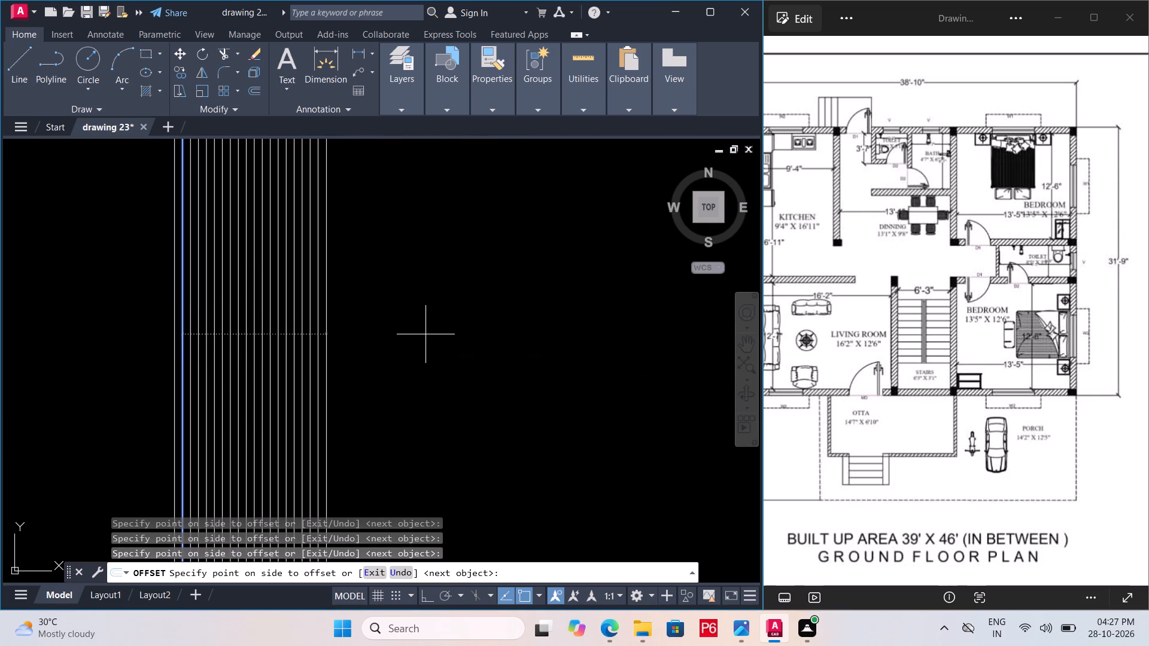
click(458, 330)
click(488, 324)
drag(509, 325, 515, 326)
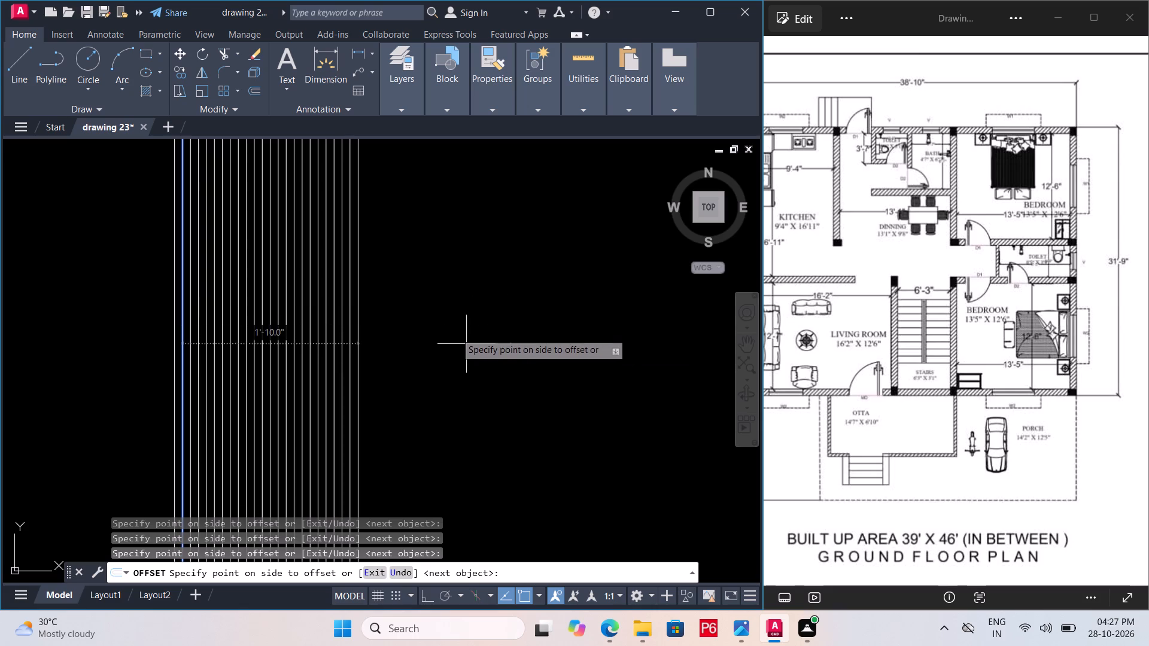
click(455, 333)
click(477, 319)
click(490, 301)
double_click(506, 292)
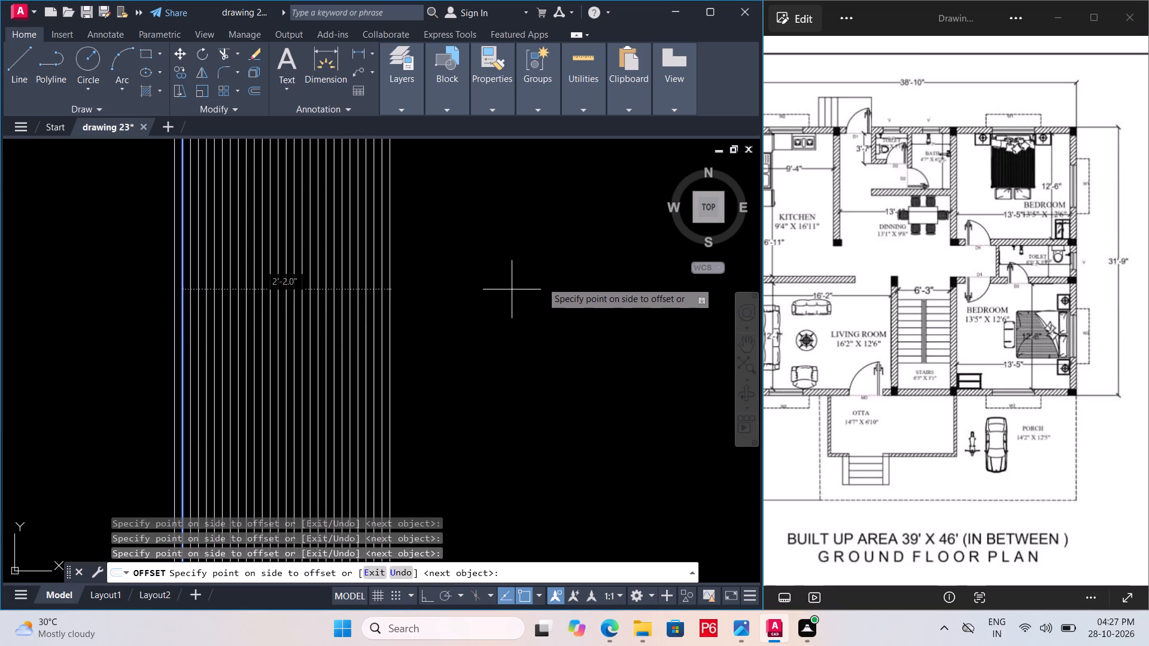
click(557, 278)
click(530, 254)
drag(536, 263, 529, 272)
Continue the repeated 1" inward offsets of the rectangle until they reach 5'-9" in.
scroll(227, 337, down, 3)
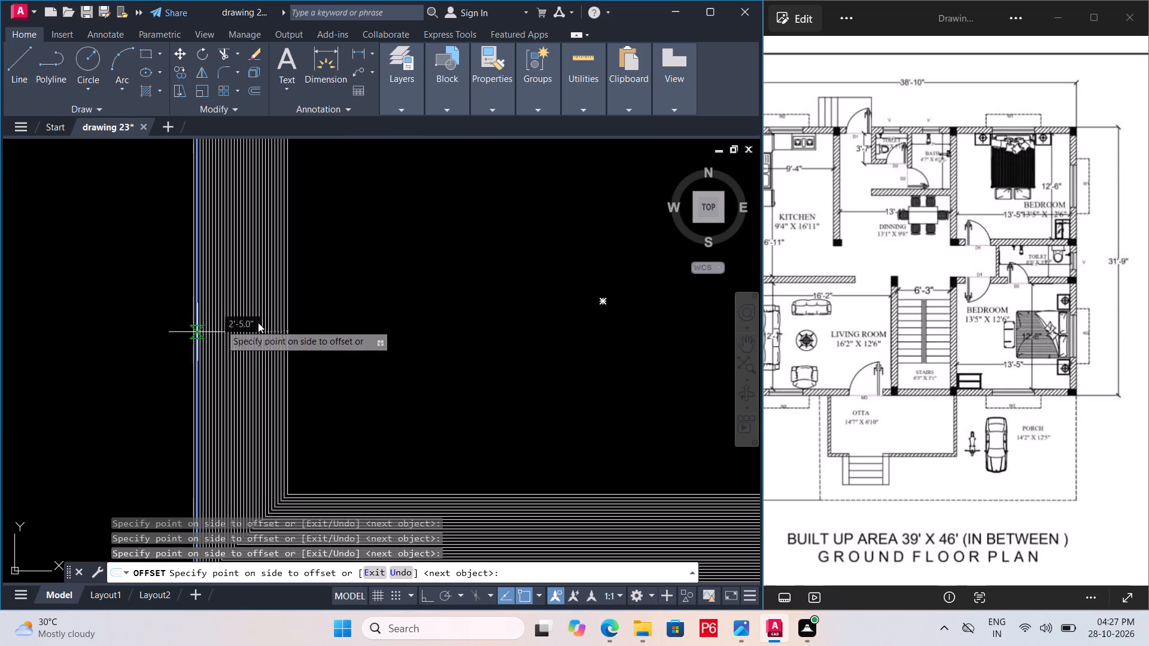
click(344, 314)
click(375, 313)
drag(386, 313, 394, 313)
click(417, 312)
click(428, 311)
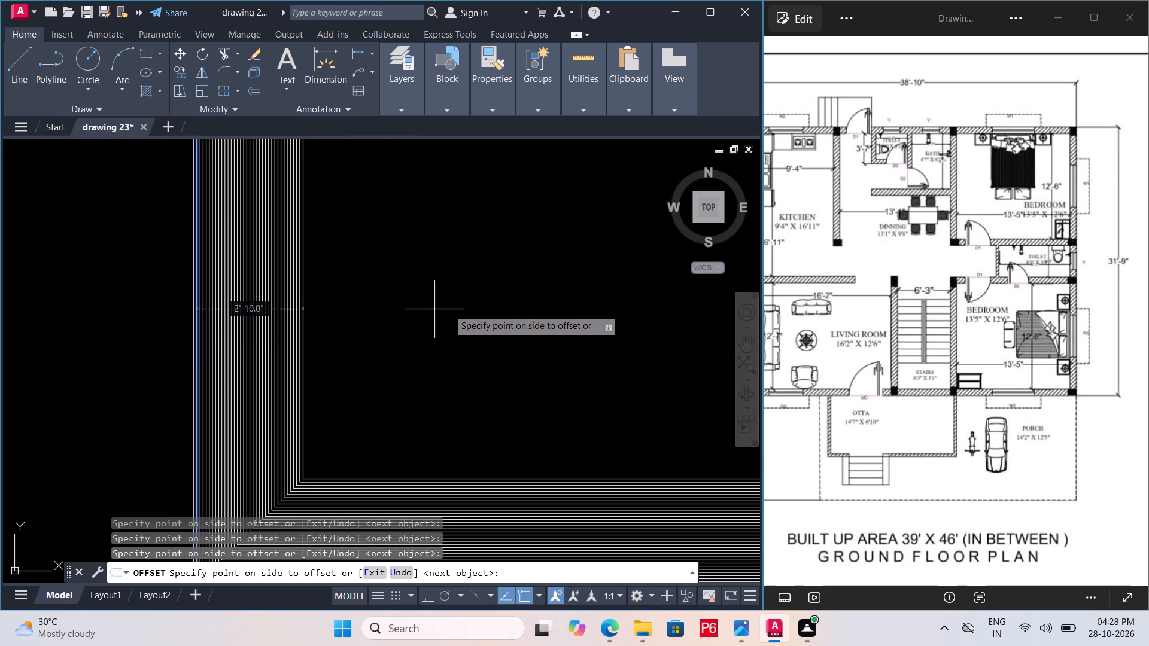
double_click(450, 308)
click(460, 303)
click(464, 303)
click(468, 303)
click(478, 303)
double_click(482, 303)
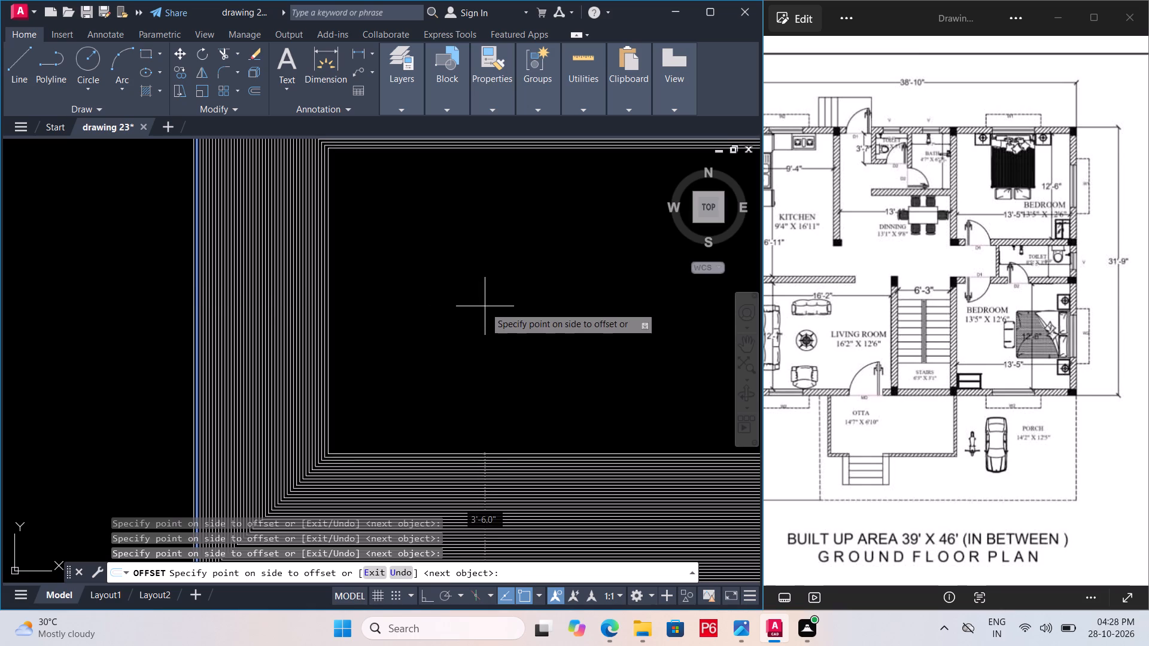
click(480, 310)
triple_click(475, 311)
triple_click(475, 312)
triple_click(475, 312)
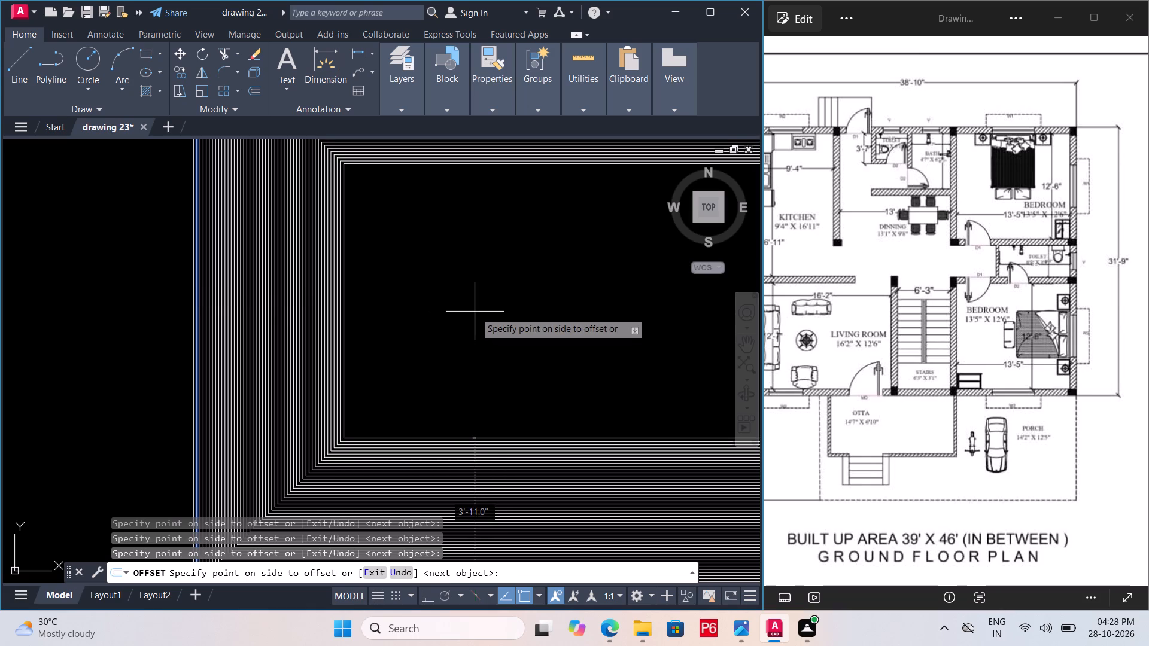
triple_click(475, 312)
triple_click(473, 312)
triple_click(473, 312)
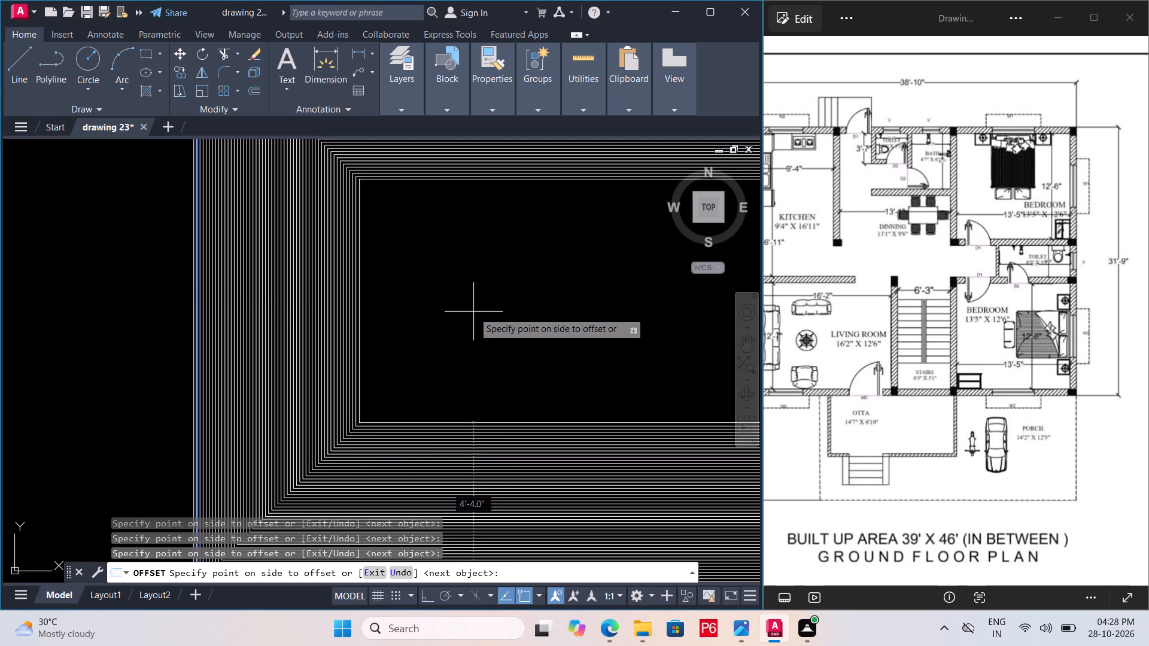
triple_click(473, 312)
triple_click(473, 312)
triple_click(473, 312)
triple_click(473, 312)
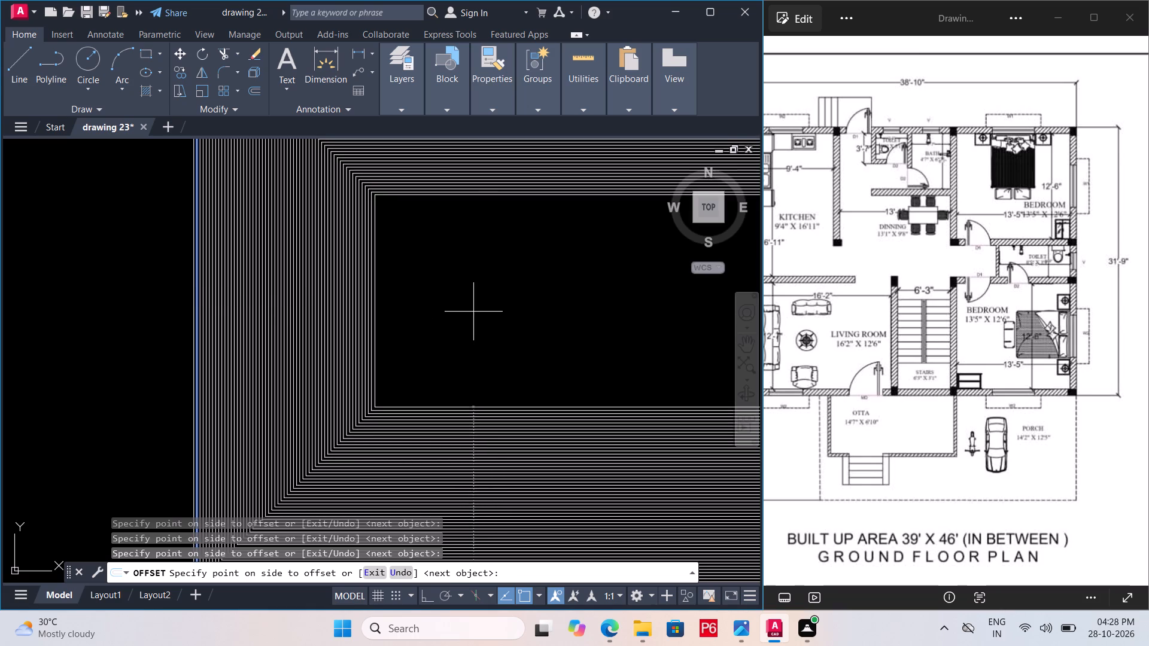
triple_click(473, 312)
drag(473, 312, 484, 304)
click(486, 303)
click(494, 300)
drag(507, 299, 519, 301)
drag(528, 301, 533, 303)
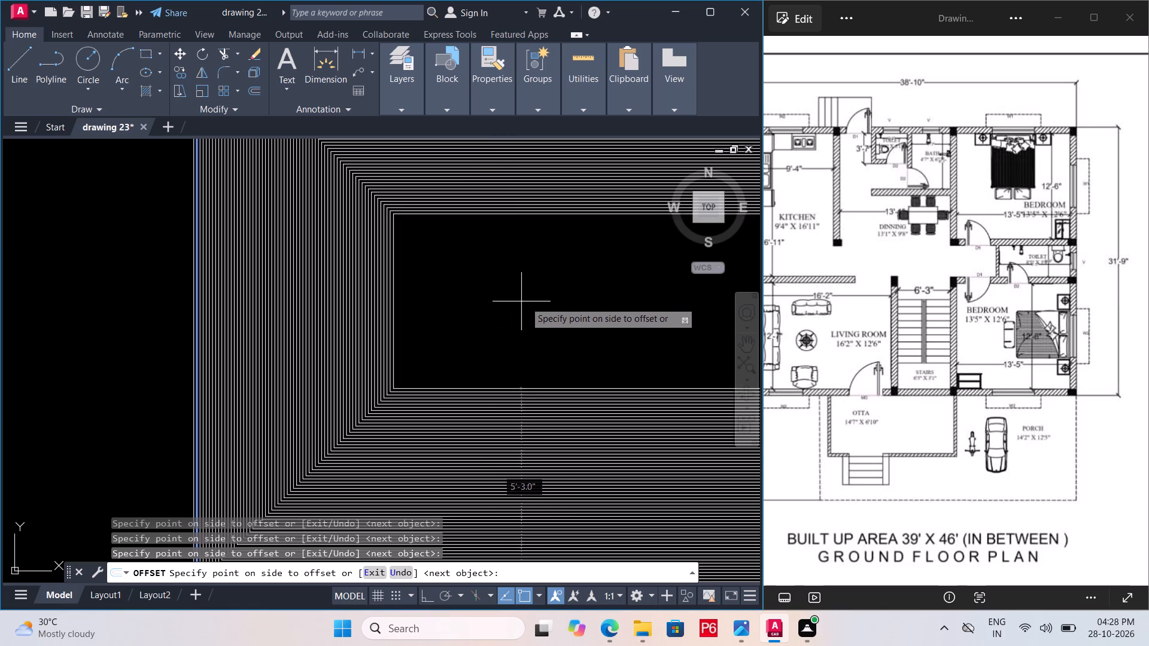
drag(533, 303, 538, 303)
drag(548, 304, 557, 307)
drag(563, 307, 571, 309)
drag(579, 309, 591, 310)
drag(596, 312, 603, 315)
click(603, 315)
Continue the 1" inward offsets until the rectangle is filled to its centre, and end the Offset command.
scroll(244, 314, down, 3)
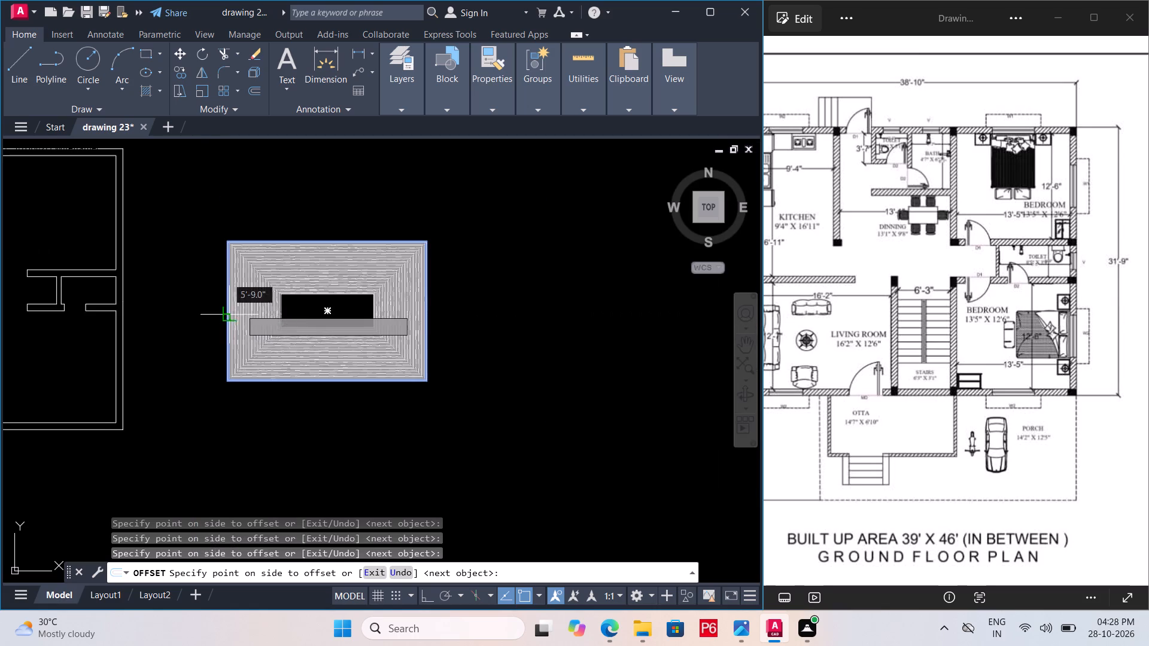
scroll(312, 310, up, 5)
click(121, 314)
click(188, 312)
drag(199, 312, 218, 313)
drag(240, 313, 245, 315)
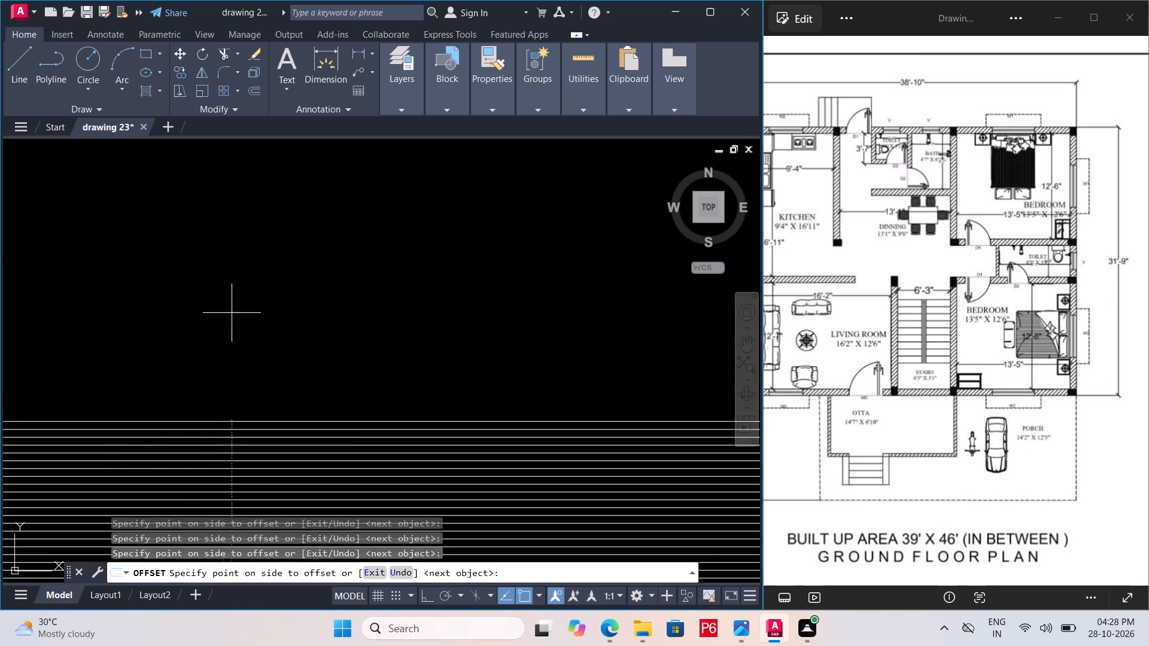
drag(245, 315, 258, 315)
click(262, 315)
drag(296, 314, 309, 314)
drag(324, 315, 335, 315)
click(351, 315)
drag(357, 315, 368, 315)
drag(385, 314, 393, 313)
drag(402, 312, 411, 310)
double_click(412, 310)
drag(413, 307, 408, 304)
drag(402, 303, 357, 301)
drag(350, 300, 341, 300)
drag(321, 300, 299, 300)
drag(274, 301, 259, 299)
click(220, 299)
drag(220, 299, 206, 298)
click(194, 297)
drag(186, 294, 194, 289)
drag(226, 292, 256, 291)
double_click(279, 290)
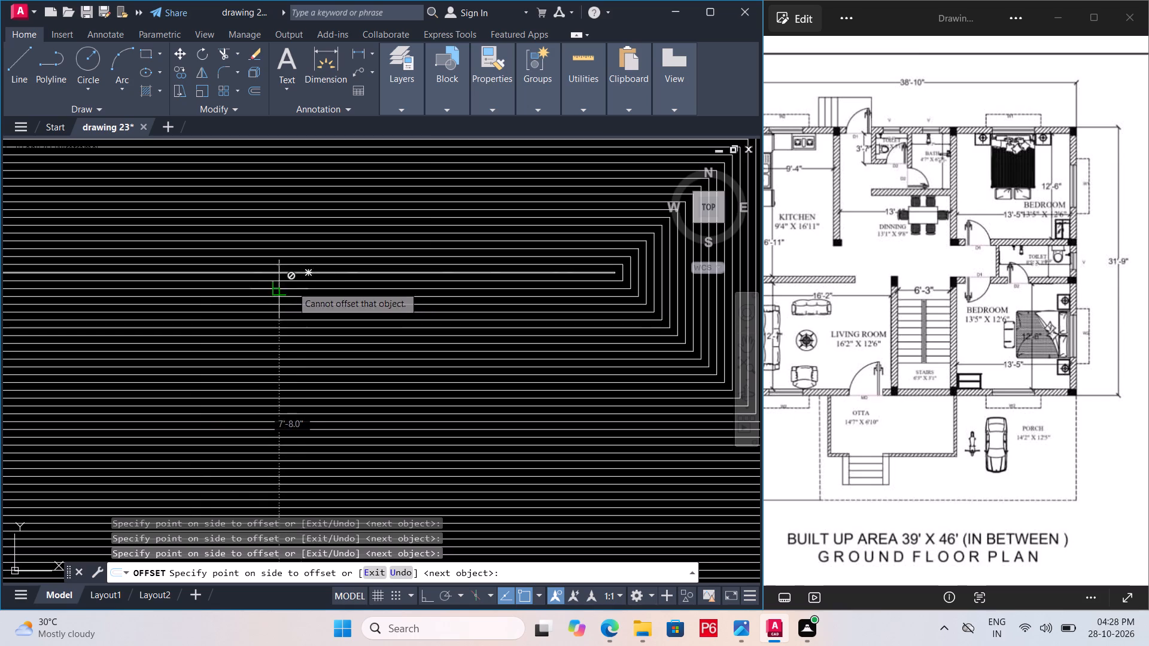
click(309, 285)
scroll(382, 243, down, 5)
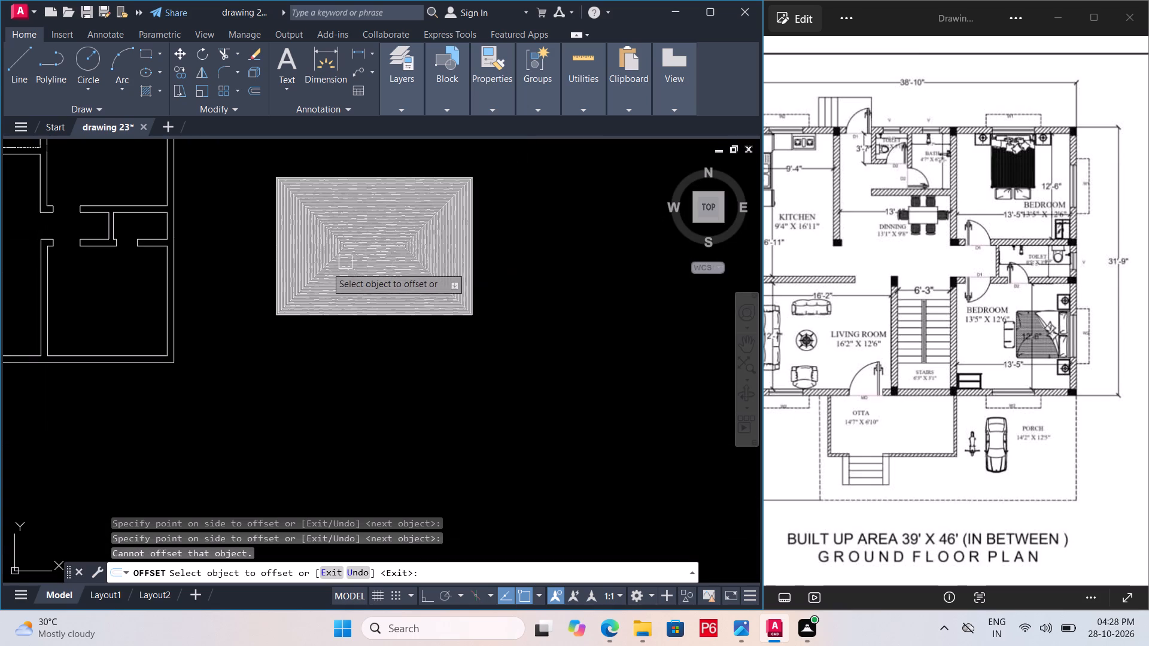
scroll(325, 261, up, 3)
scroll(501, 200, up, 4)
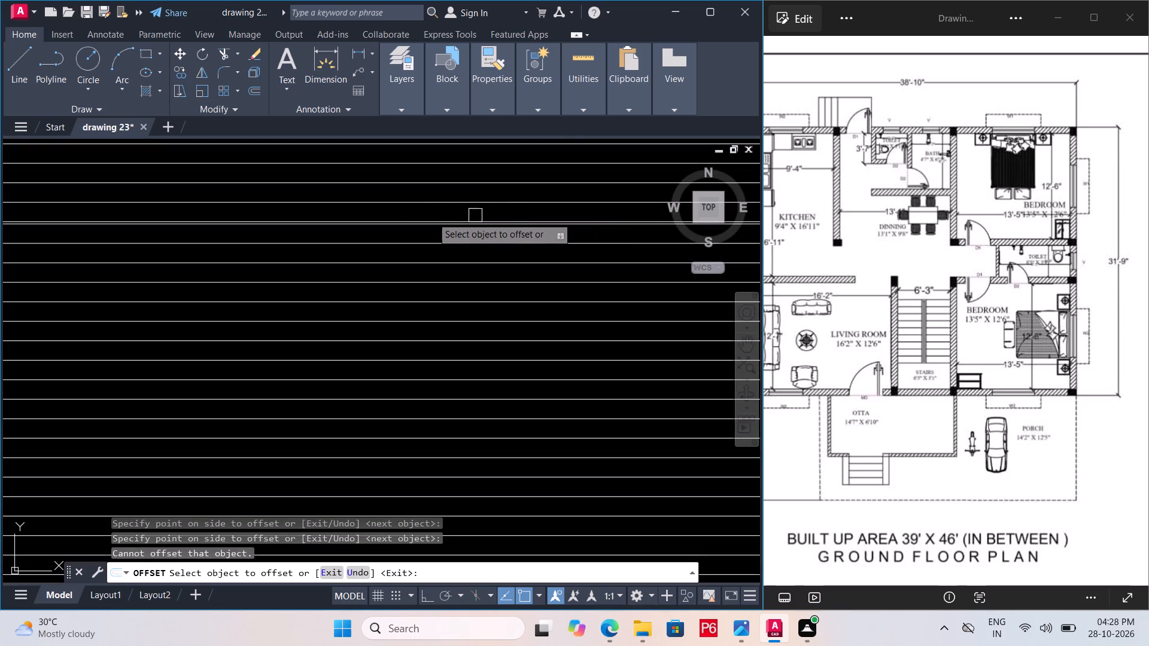
scroll(368, 220, up, 6)
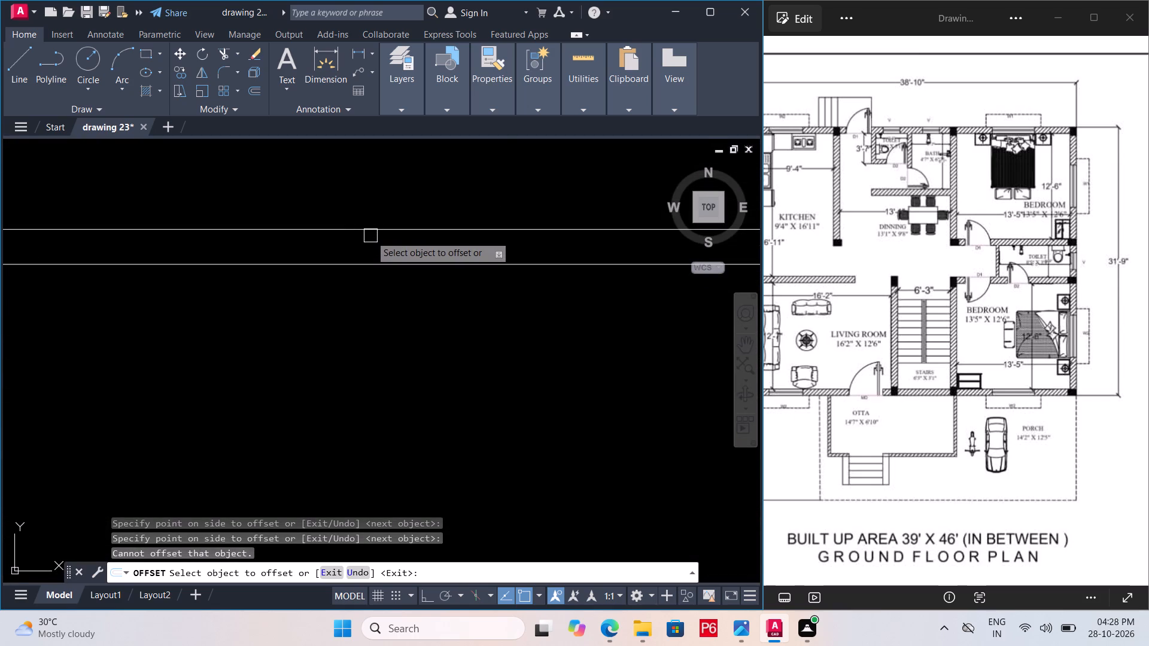
key(Escape)
Save the drawing.
key(ctrl+s)
key(ctrl+s)
key(ctrl+s)
key(ctrl+s)
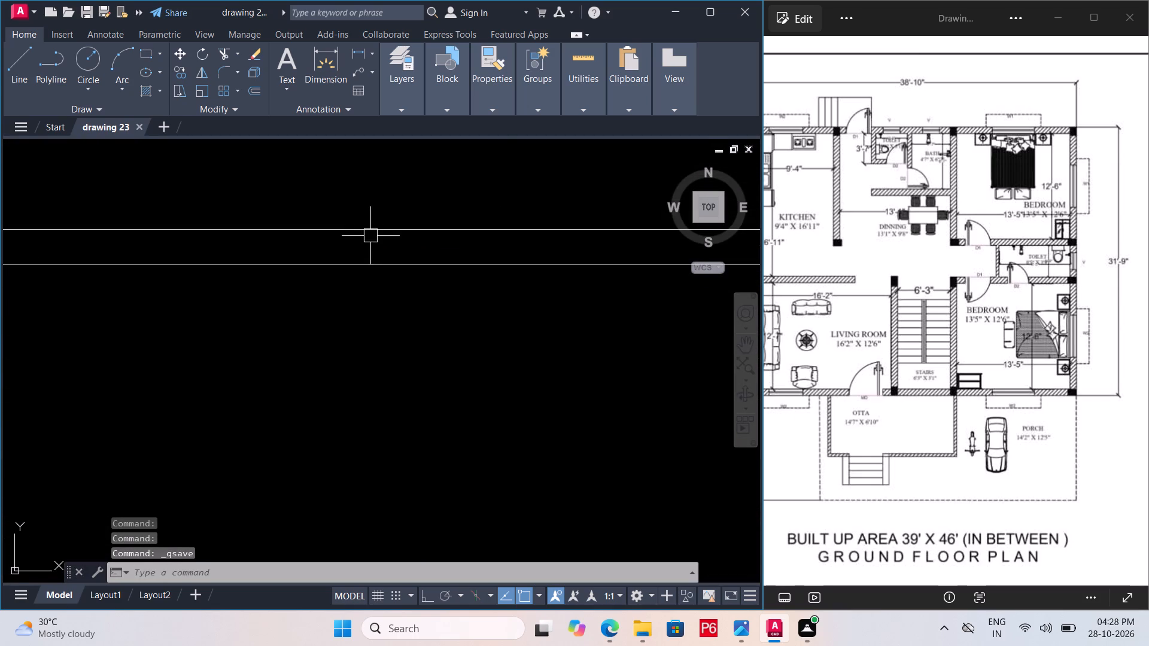
key(ctrl+s)
key(ctrl+s)
key(ctrl+s)
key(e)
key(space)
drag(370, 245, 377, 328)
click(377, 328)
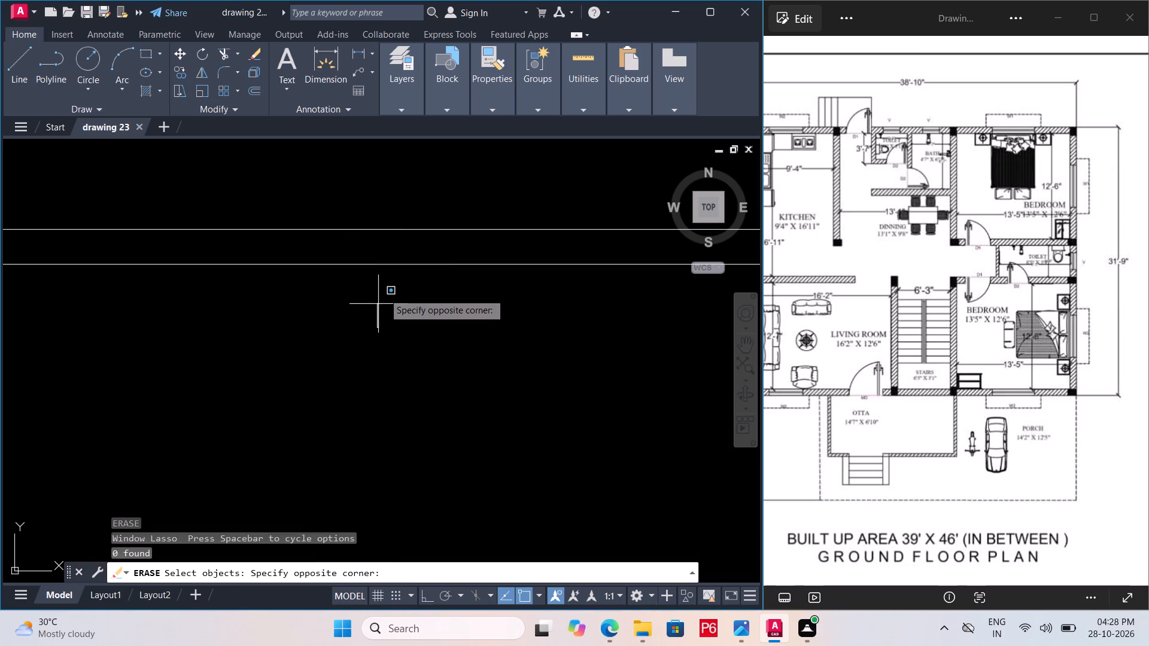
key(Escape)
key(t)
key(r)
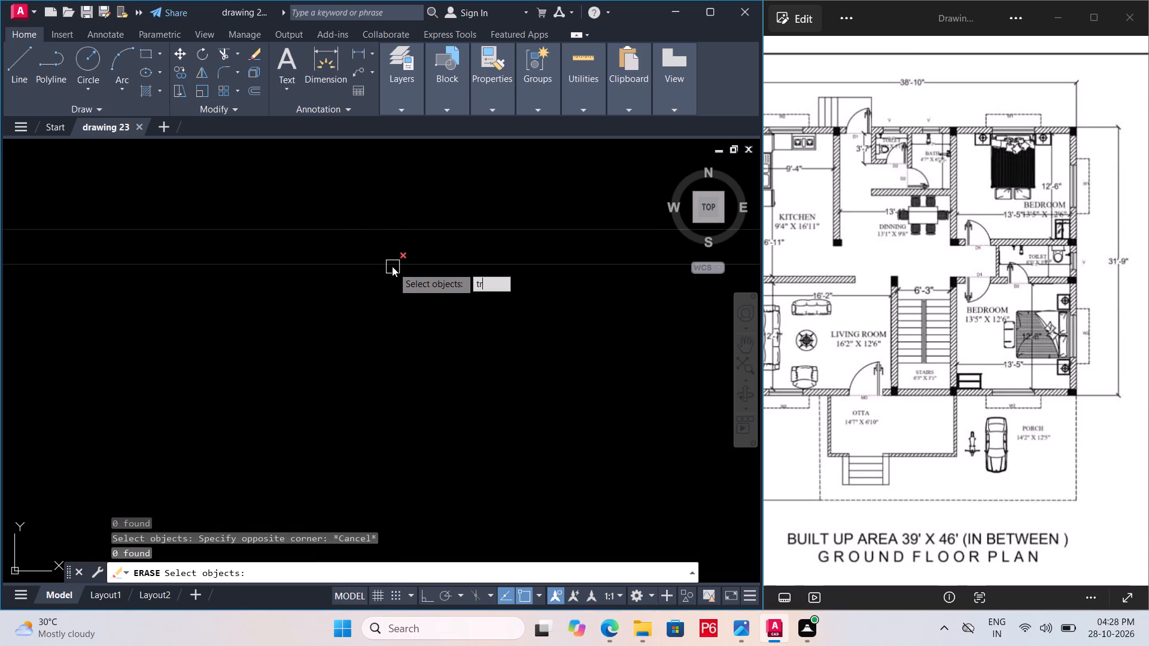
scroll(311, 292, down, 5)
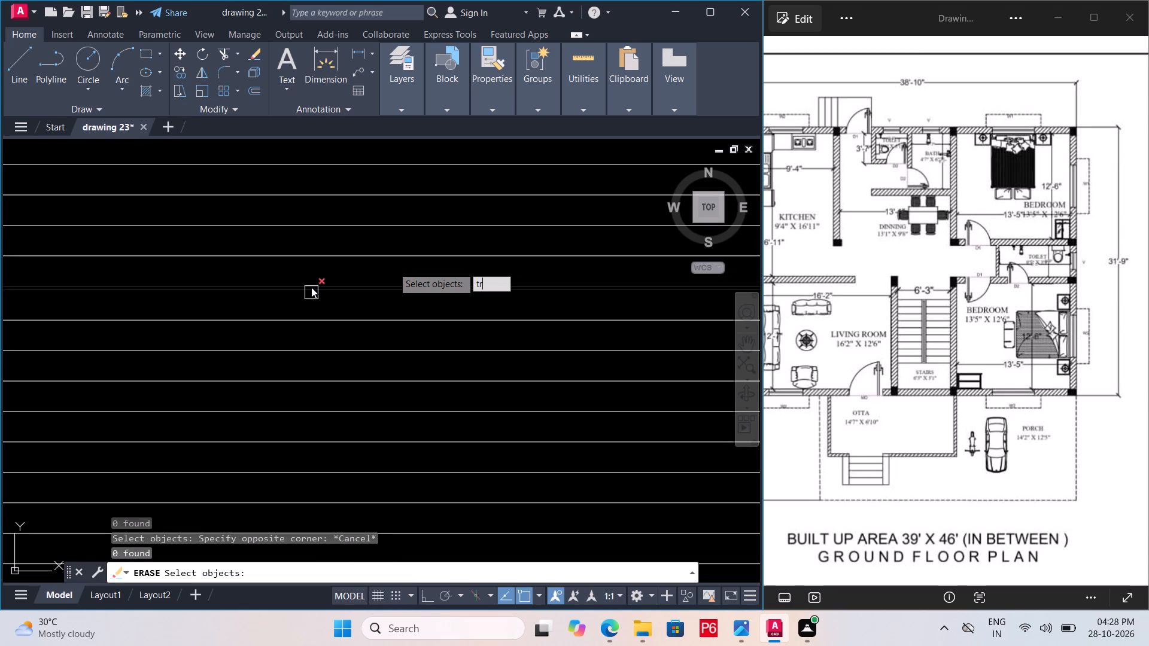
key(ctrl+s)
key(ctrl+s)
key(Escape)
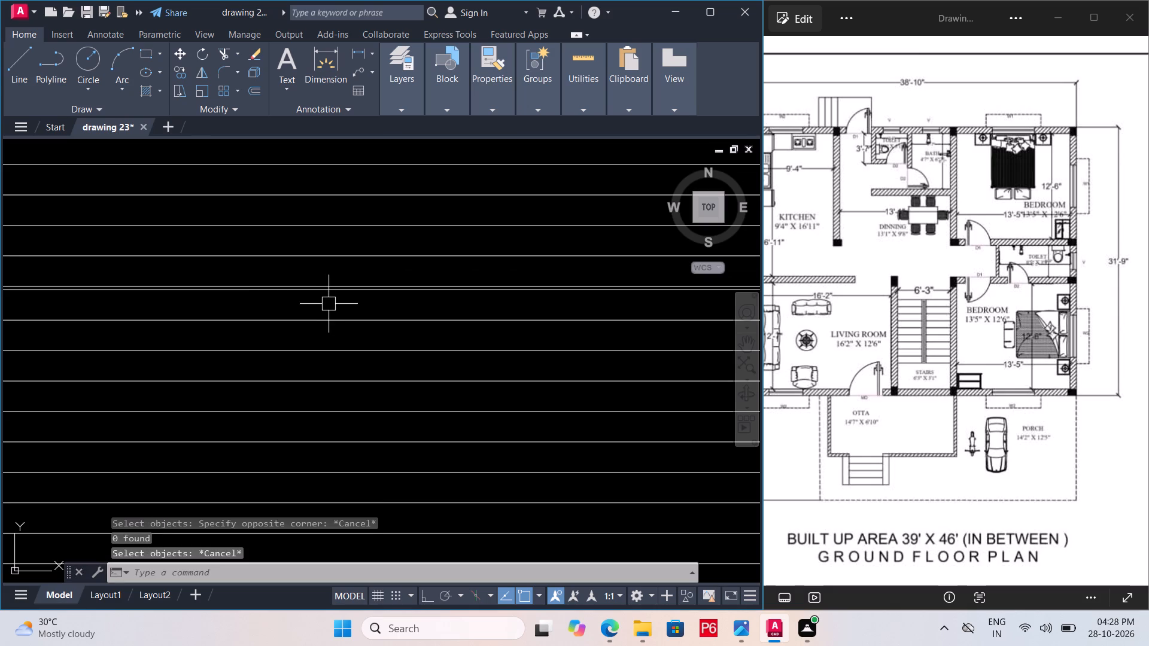
Trim the innermost horizontal lines just below the centre of the nested-rectangle pattern, using fence selections through them.
text(tr)
key(space)
key(space)
scroll(384, 297, up, 1)
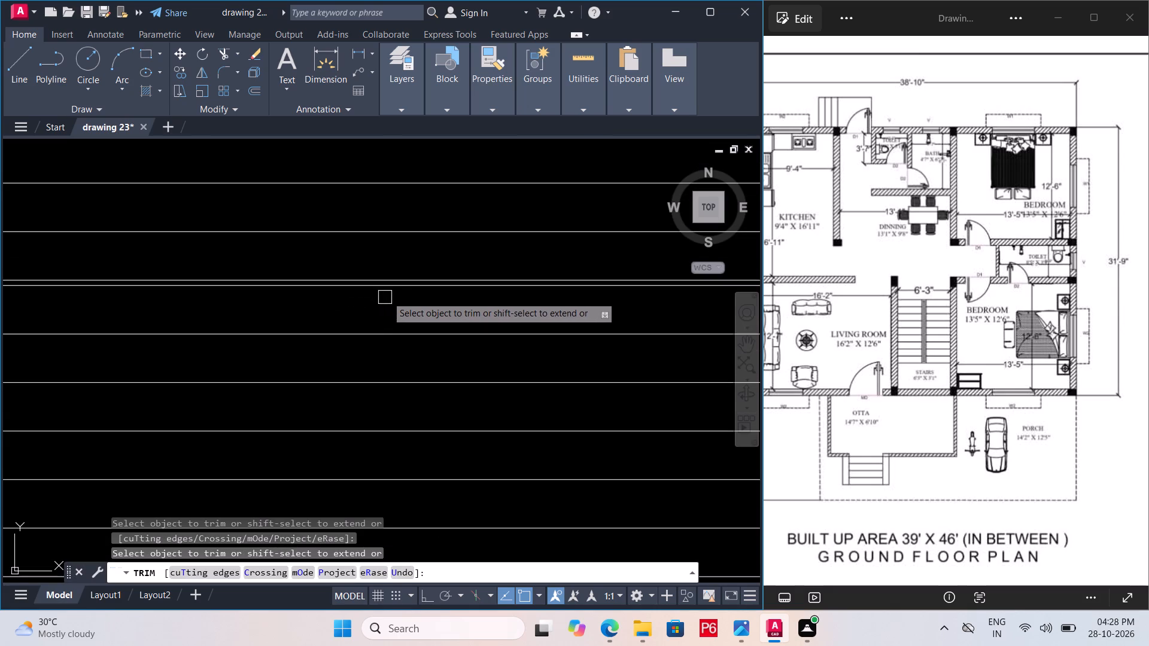
click(392, 292)
drag(396, 311, 401, 354)
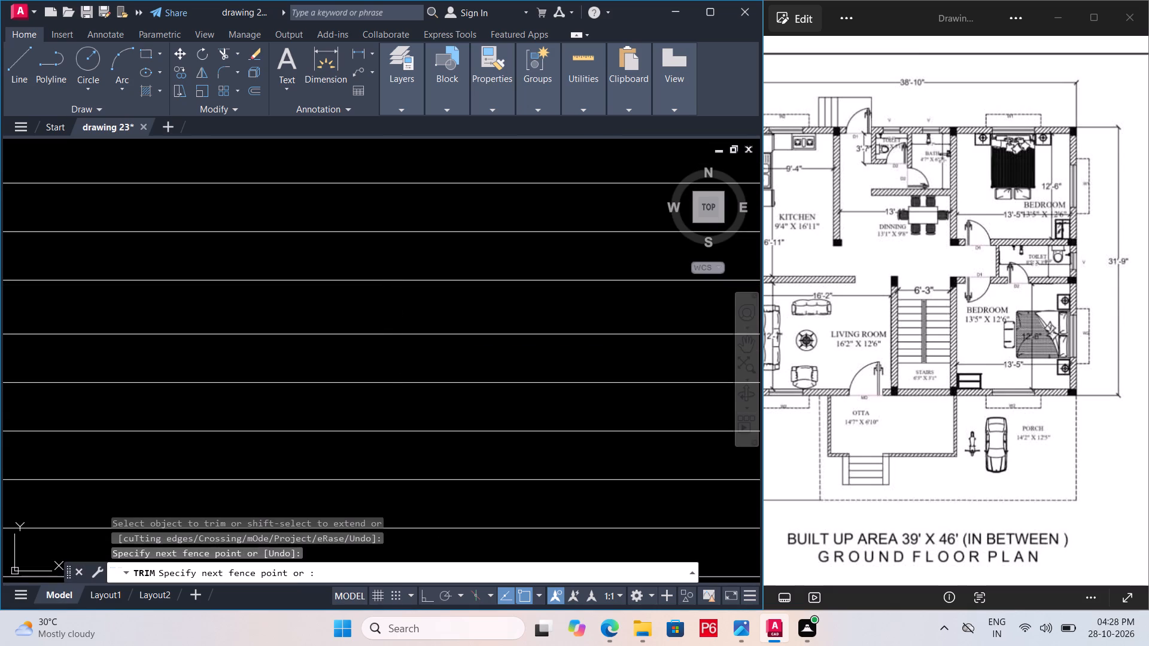
drag(401, 354, 403, 410)
scroll(406, 366, down, 5)
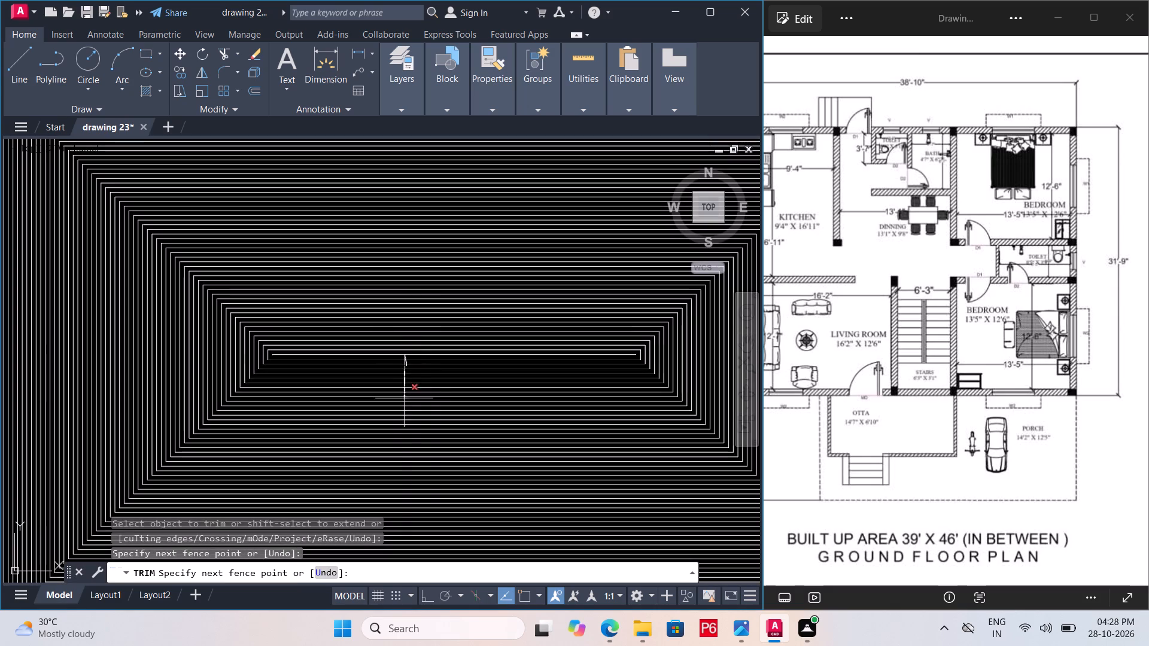
drag(403, 410, 401, 499)
scroll(378, 374, down, 4)
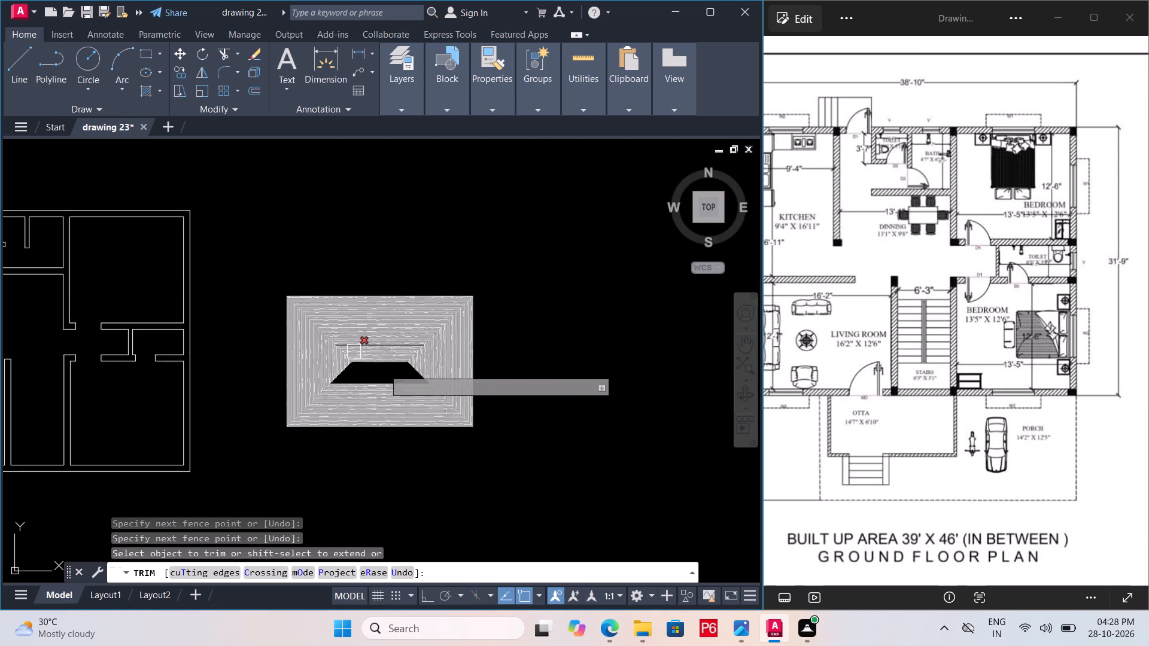
Trim the horizontal lines above the pattern's centre with a fence running partway towards the upper edge.
scroll(397, 374, up, 4)
scroll(373, 367, down, 2)
drag(360, 352, 357, 335)
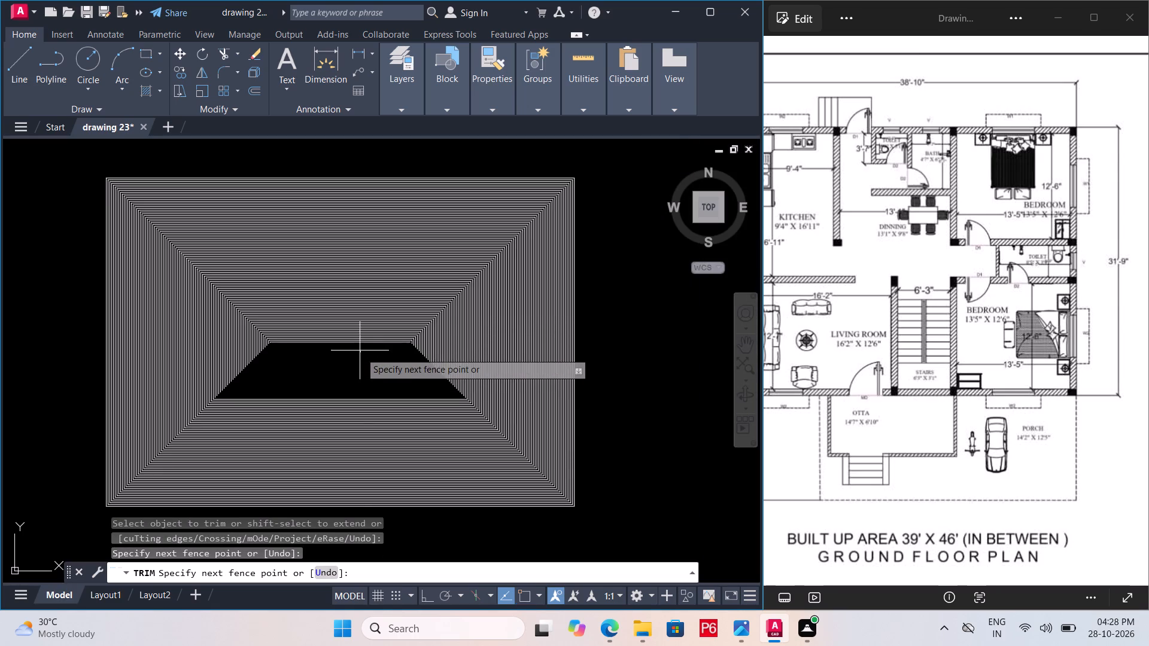
drag(357, 335, 357, 230)
Trim vertical lines on the left side of the pattern with repeated fences, clearing most of the inner group.
drag(437, 316, 490, 342)
drag(265, 330, 218, 330)
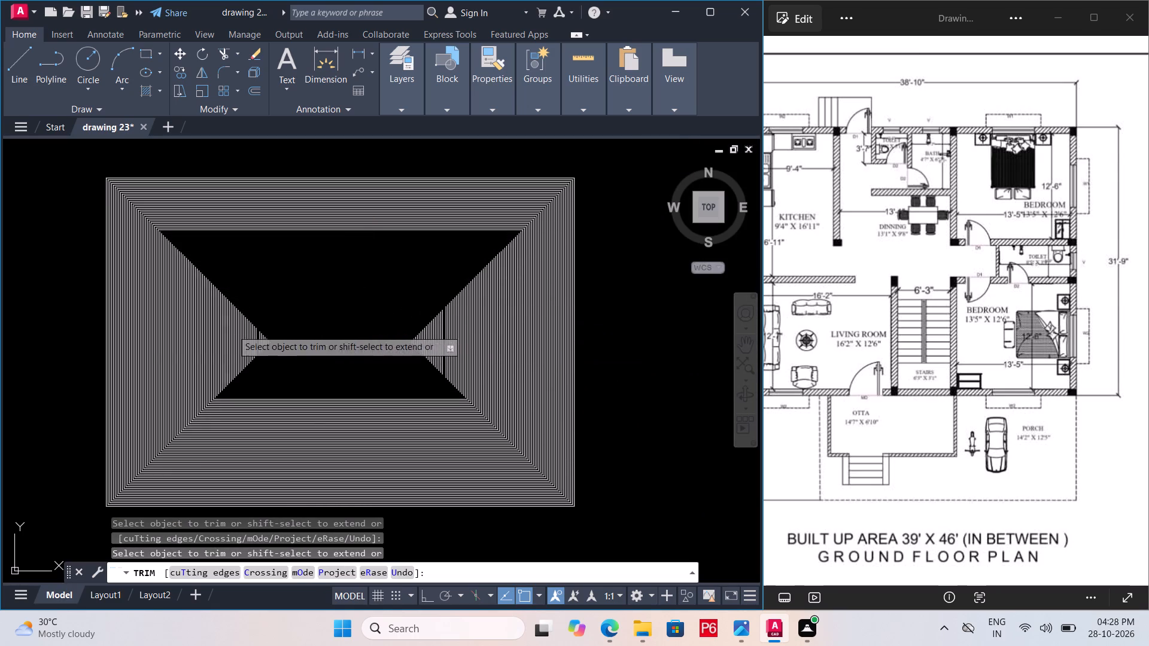
drag(218, 330, 166, 330)
drag(165, 330, 160, 330)
click(148, 330)
drag(209, 319, 227, 321)
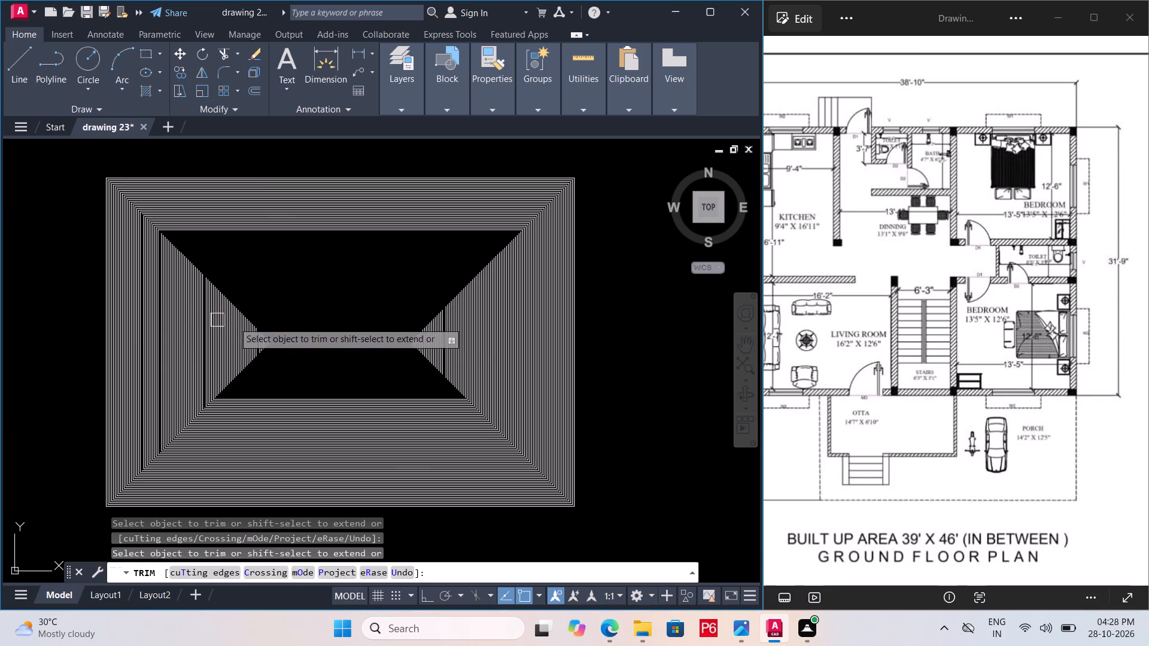
drag(270, 328, 278, 330)
drag(200, 327, 189, 328)
click(159, 328)
click(147, 328)
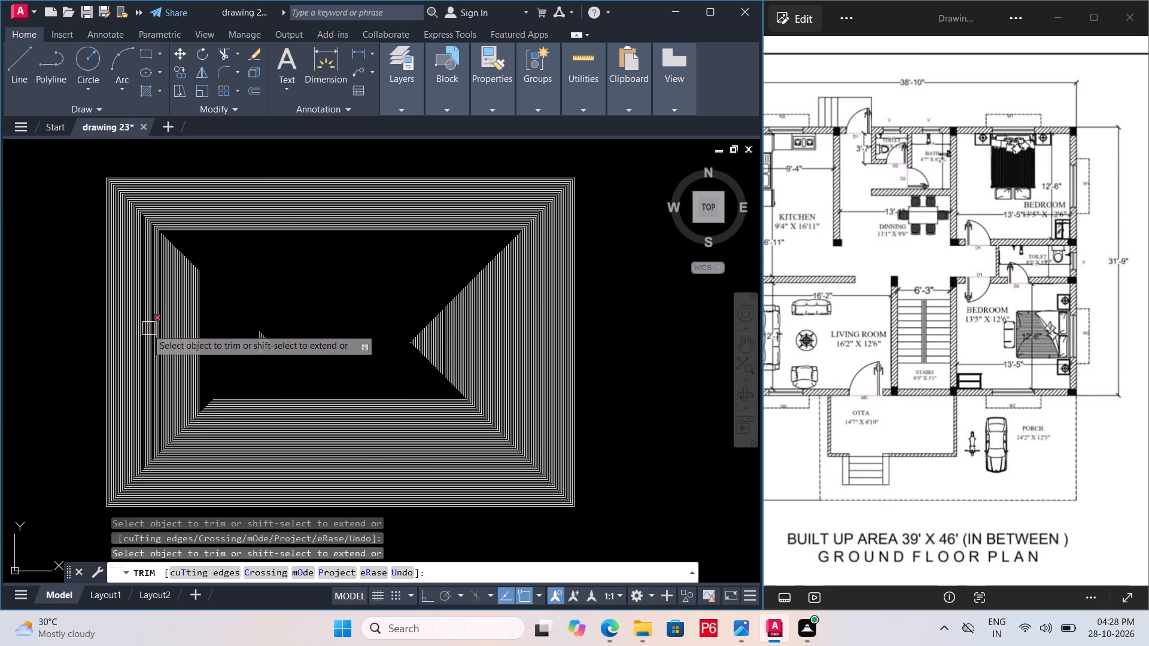
drag(172, 328, 247, 328)
Trim the small triangular cluster of short vertical lines remaining just left of the pattern's centre.
drag(276, 329, 263, 340)
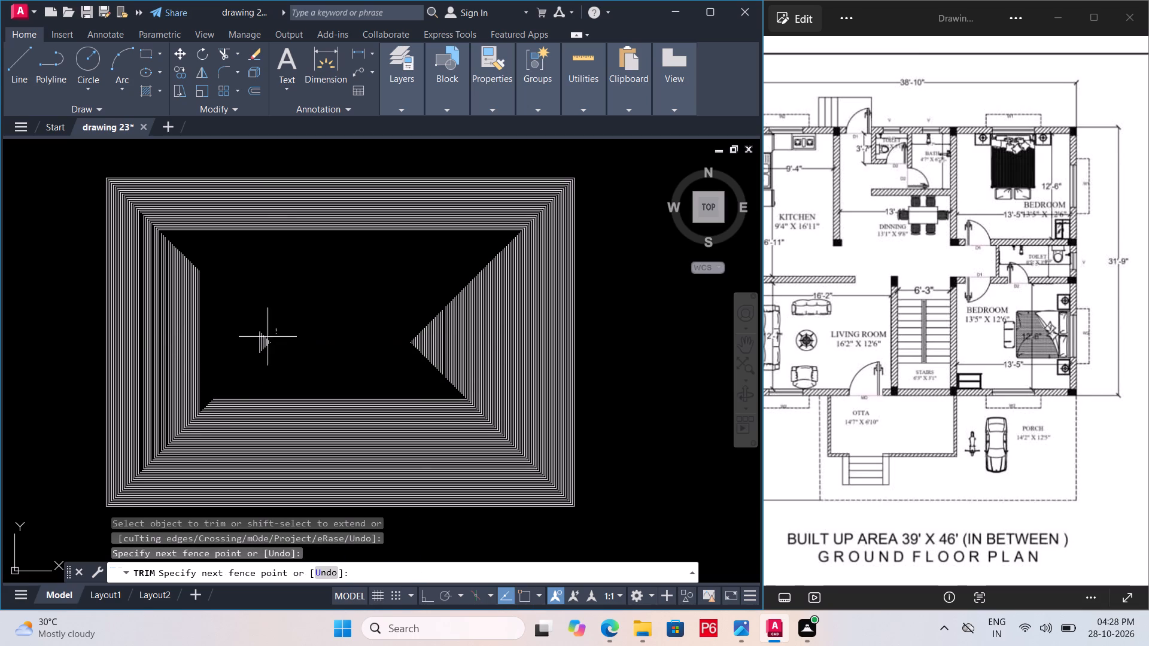
drag(263, 340, 242, 346)
click(240, 346)
drag(259, 346, 270, 345)
drag(270, 345, 281, 339)
click(288, 338)
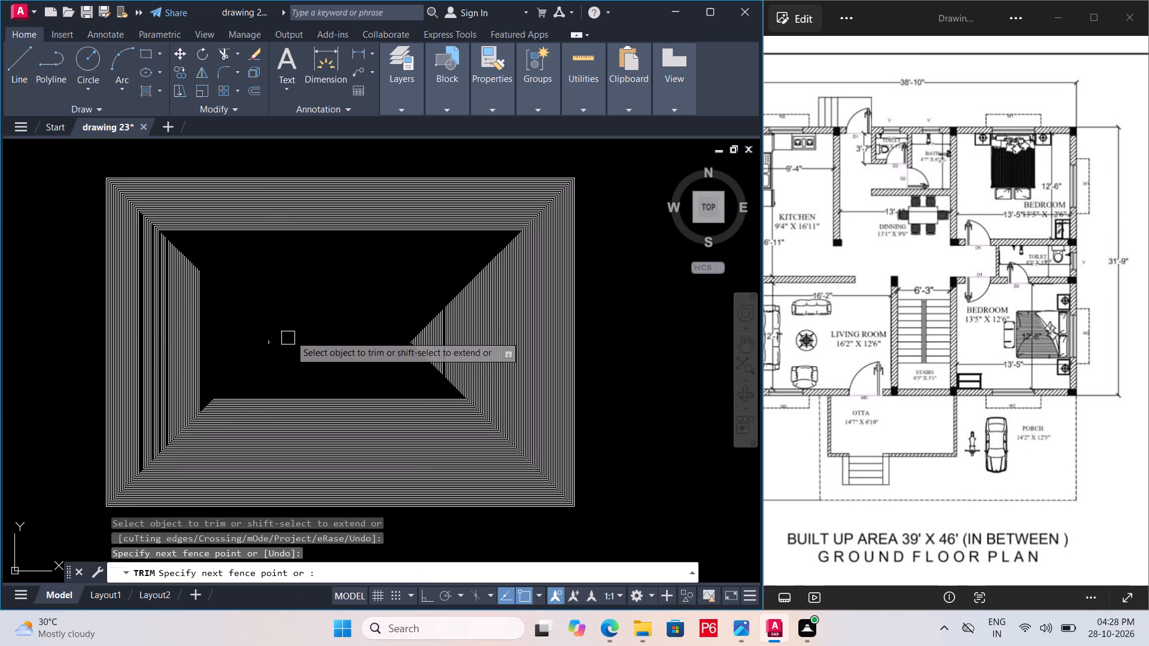
drag(279, 339, 235, 343)
drag(232, 343, 226, 343)
drag(259, 346, 282, 346)
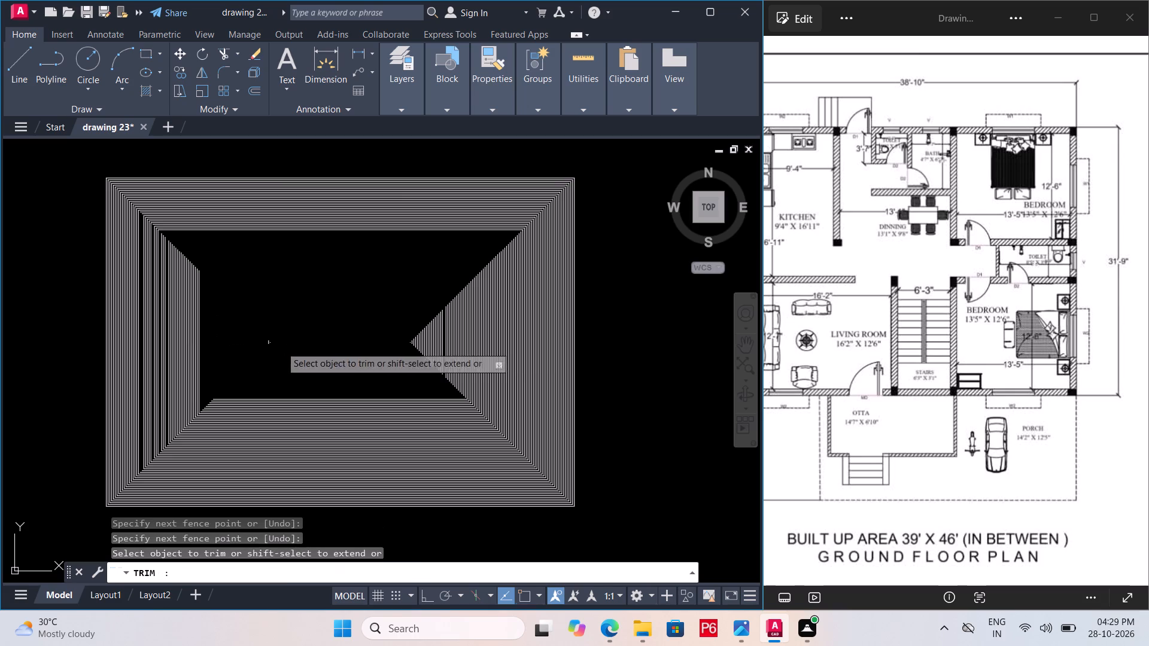
Trim scattered vertical lines across the right half of the pattern, working outward from the inner tip.
drag(282, 346, 521, 335)
click(521, 335)
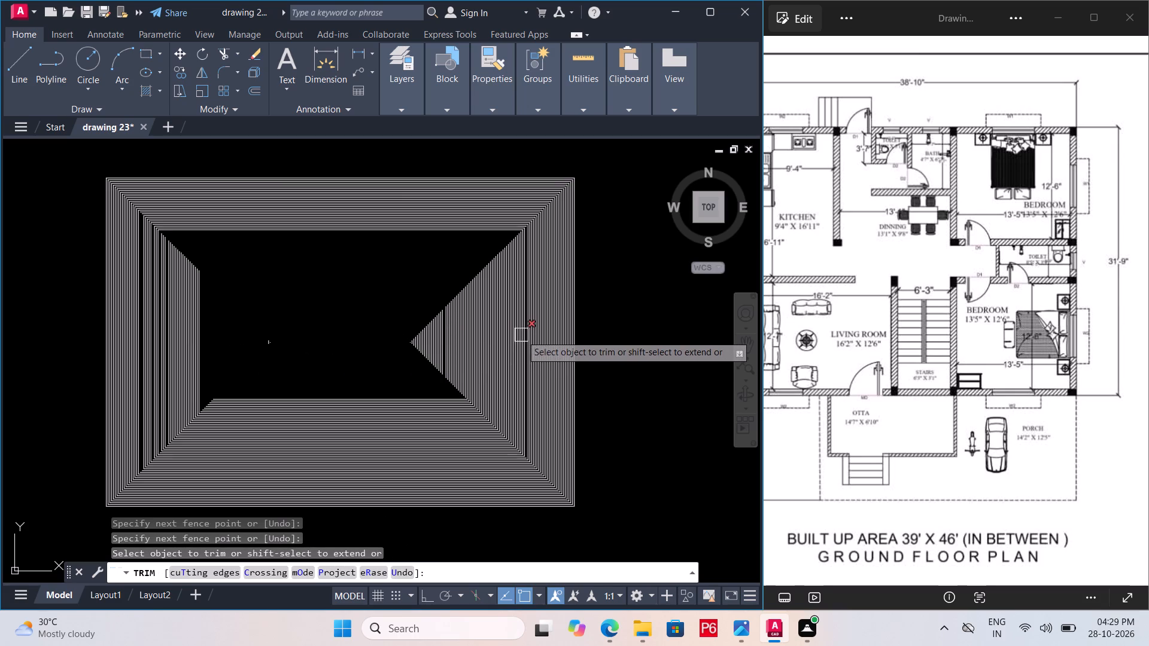
drag(537, 329, 396, 330)
click(418, 344)
drag(418, 344, 445, 340)
double_click(445, 340)
click(452, 337)
click(463, 333)
click(467, 331)
click(479, 327)
click(493, 323)
click(498, 319)
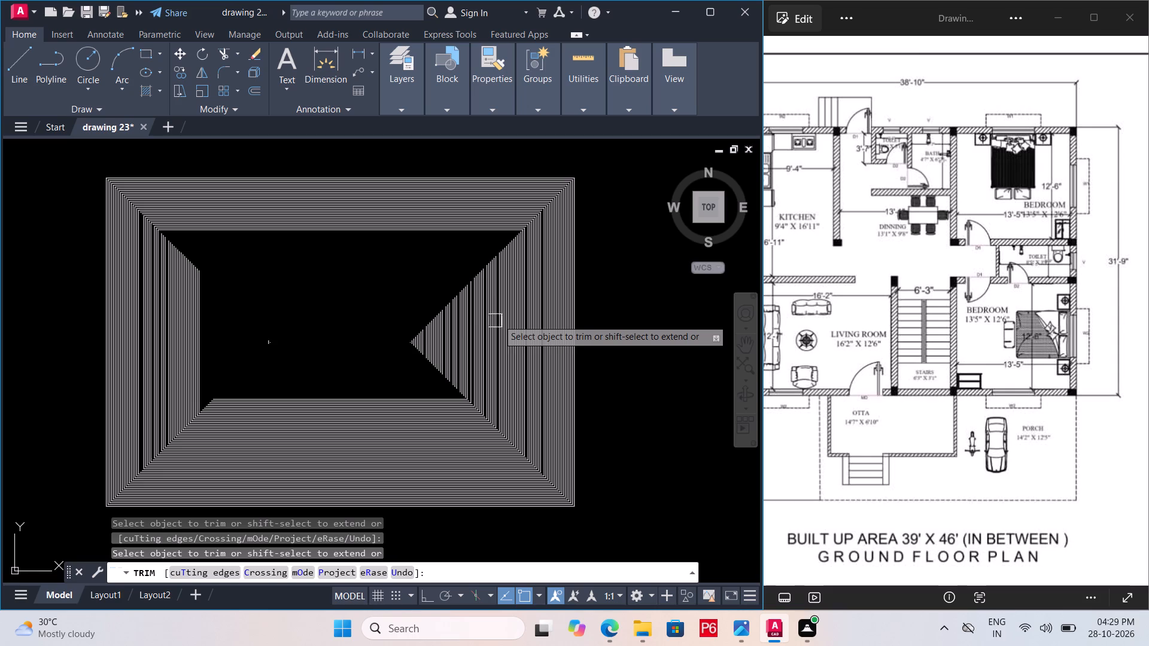
Continue trimming vertical lines on the pattern's right side outward to its outer right edge.
click(504, 316)
click(513, 310)
double_click(518, 307)
double_click(526, 307)
drag(527, 307, 533, 308)
drag(535, 308, 542, 309)
double_click(549, 313)
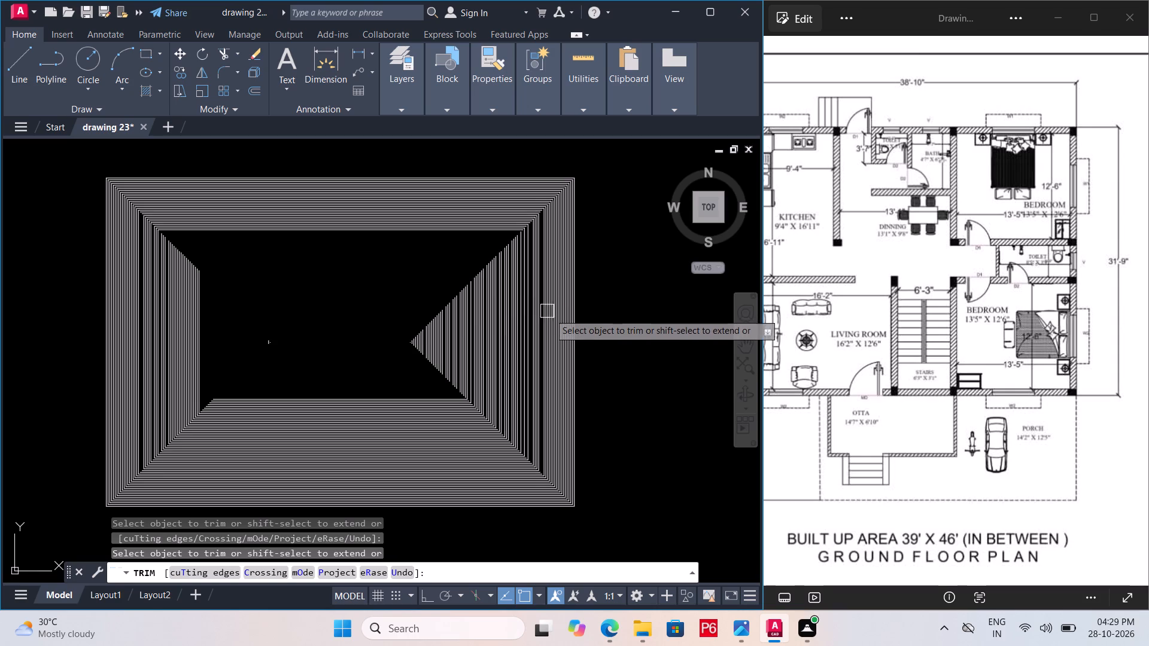
click(551, 319)
triple_click(548, 322)
click(548, 322)
double_click(554, 322)
drag(559, 321, 566, 321)
triple_click(572, 320)
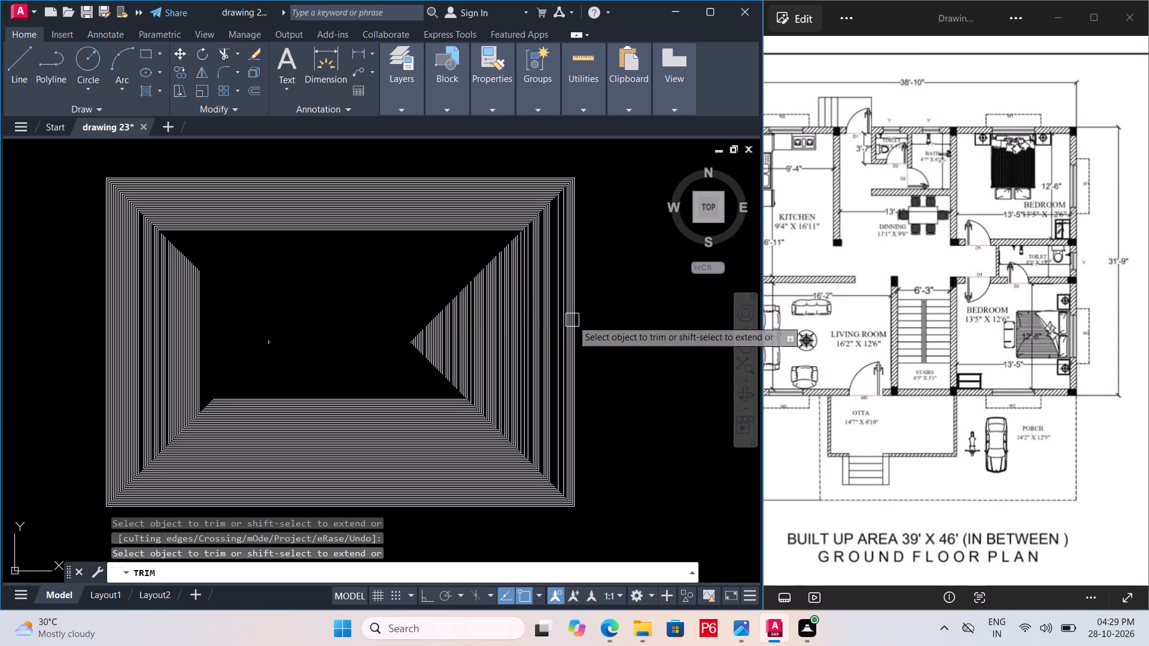
Trim remaining vertical lines in the outer band of the pattern's right side, working inward from the outer edge.
click(573, 320)
click(566, 324)
click(561, 325)
click(556, 325)
click(552, 326)
click(548, 327)
click(542, 328)
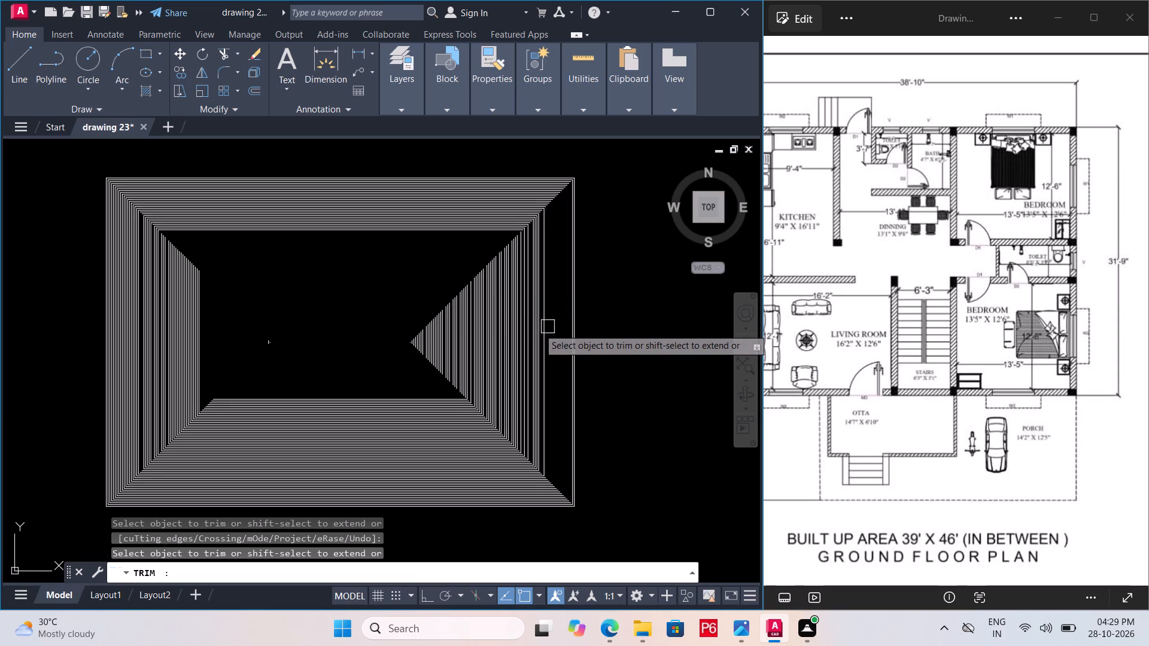
click(535, 329)
click(530, 330)
click(527, 331)
Continue trimming inward through the vertical lines in the middle of the pattern's right side.
double_click(519, 333)
click(512, 334)
double_click(499, 334)
double_click(493, 334)
drag(490, 334, 485, 334)
click(485, 334)
drag(482, 334, 475, 335)
click(471, 336)
drag(468, 337, 463, 337)
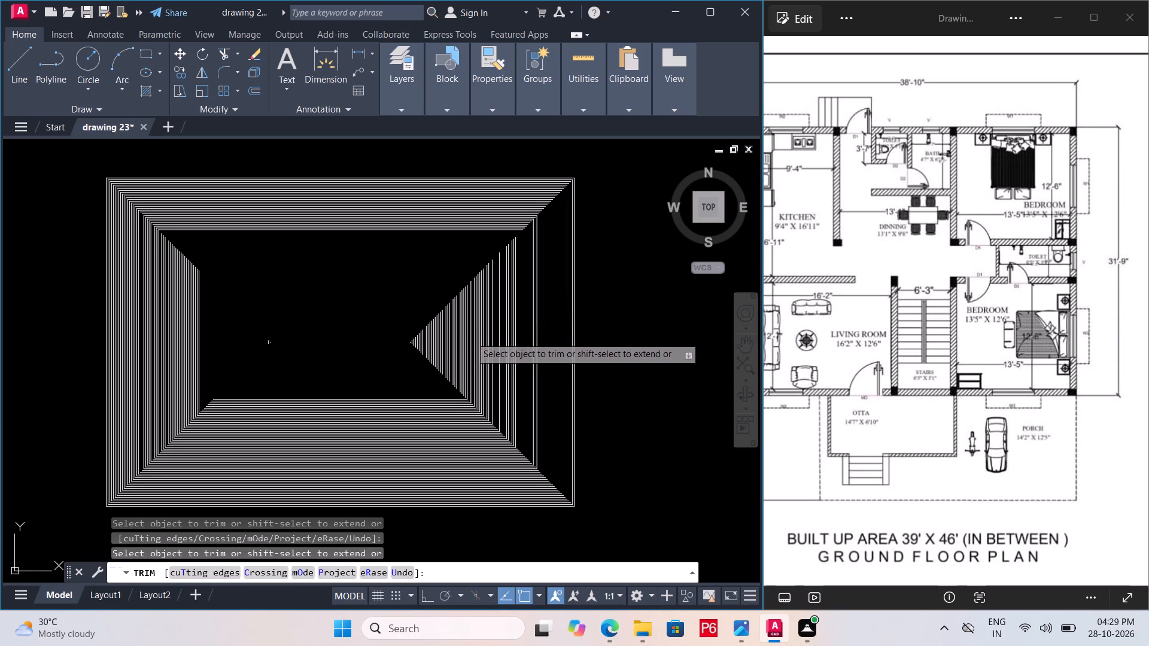
drag(463, 337, 463, 337)
triple_click(460, 337)
Trim the short vertical lines towards the inner tip of the right-hand triangle, near the pattern's centre.
double_click(449, 340)
click(437, 342)
click(431, 342)
click(422, 343)
click(418, 344)
double_click(412, 345)
click(406, 345)
drag(405, 346, 396, 346)
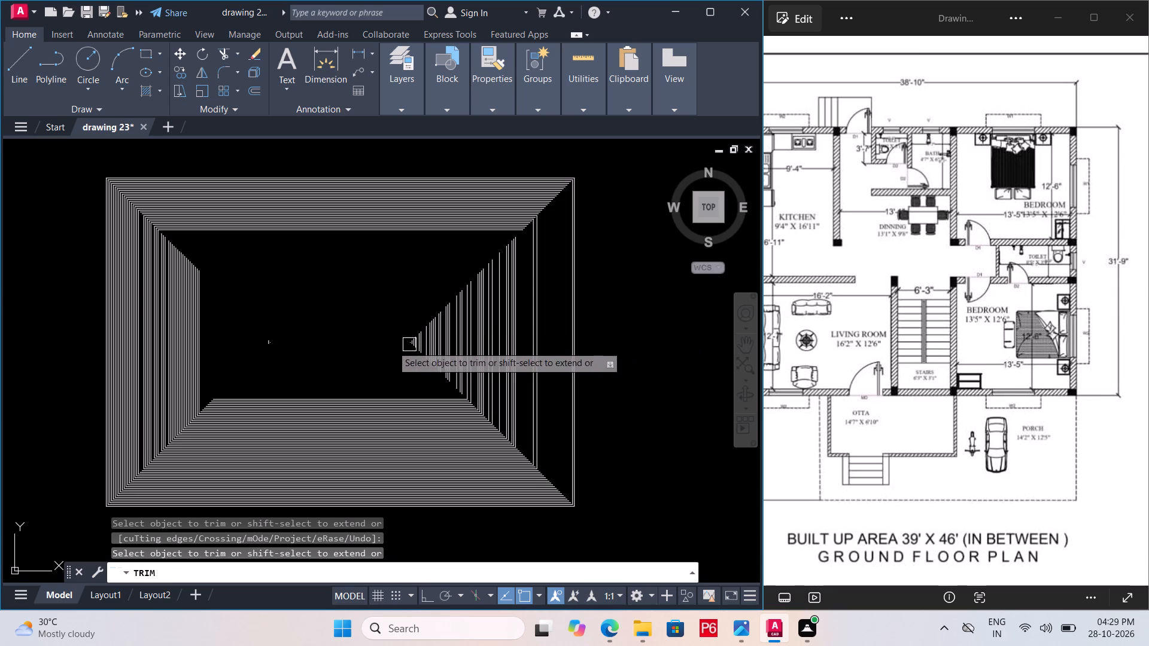
triple_click(391, 346)
click(391, 346)
double_click(402, 346)
triple_click(409, 346)
click(414, 345)
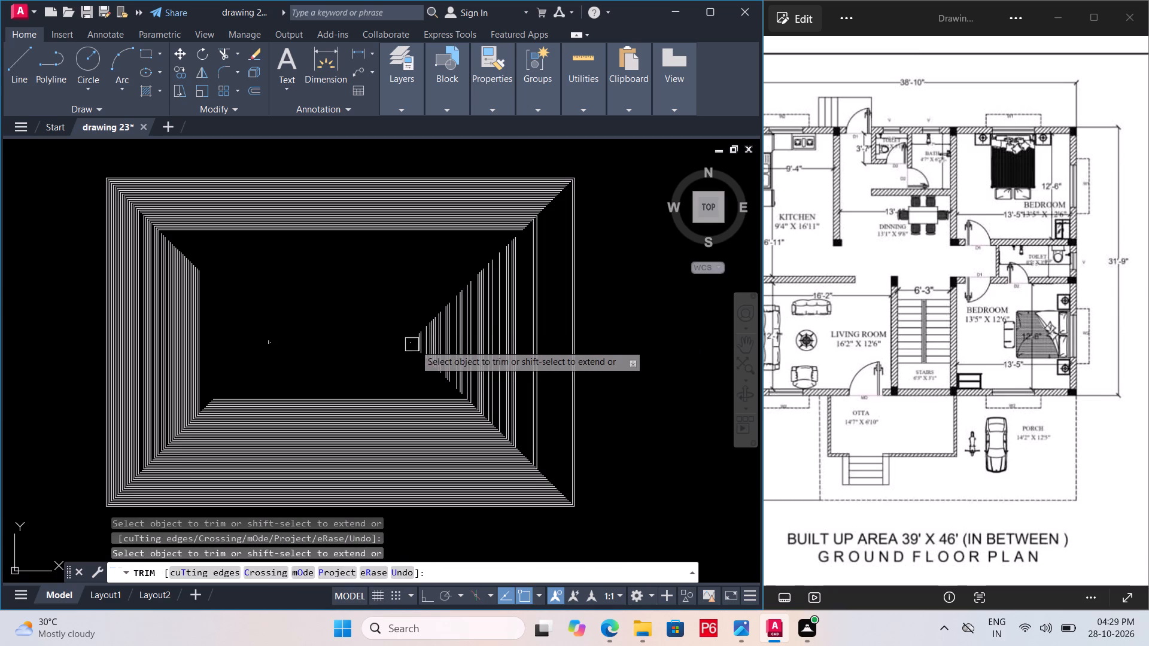
Trim leftover vertical lines from the right-hand triangle's inner tip outward to the middle of the right side.
click(420, 345)
click(424, 345)
double_click(428, 345)
double_click(434, 344)
click(440, 342)
double_click(444, 341)
triple_click(448, 342)
double_click(455, 345)
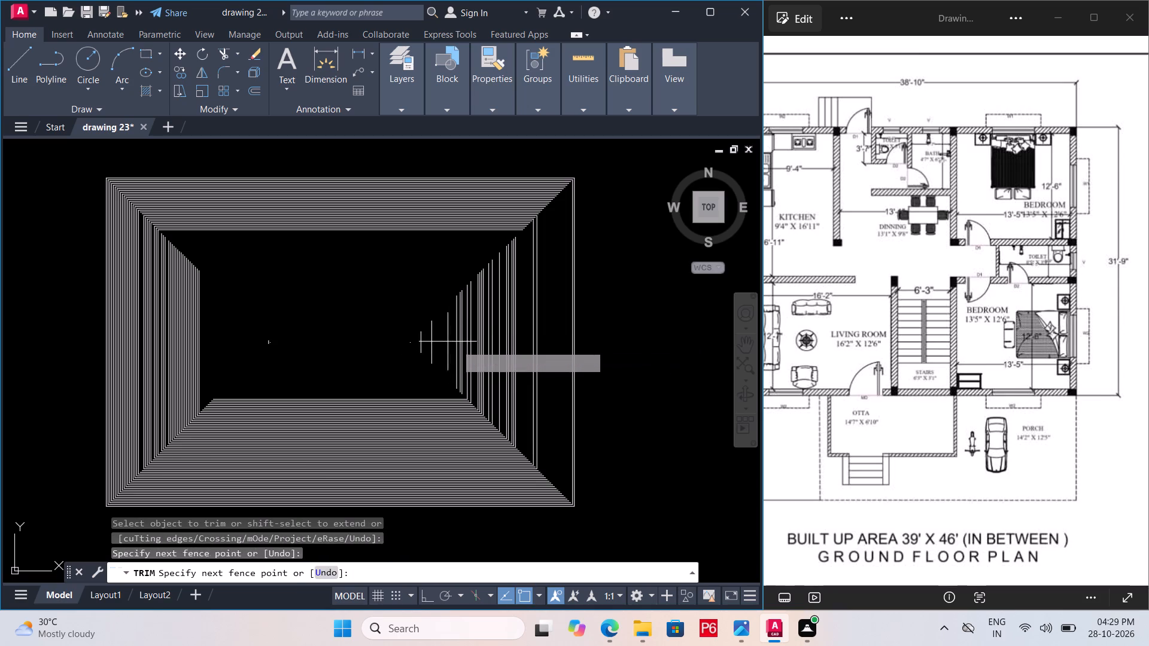
click(463, 345)
triple_click(468, 344)
triple_click(473, 344)
triple_click(474, 344)
double_click(483, 343)
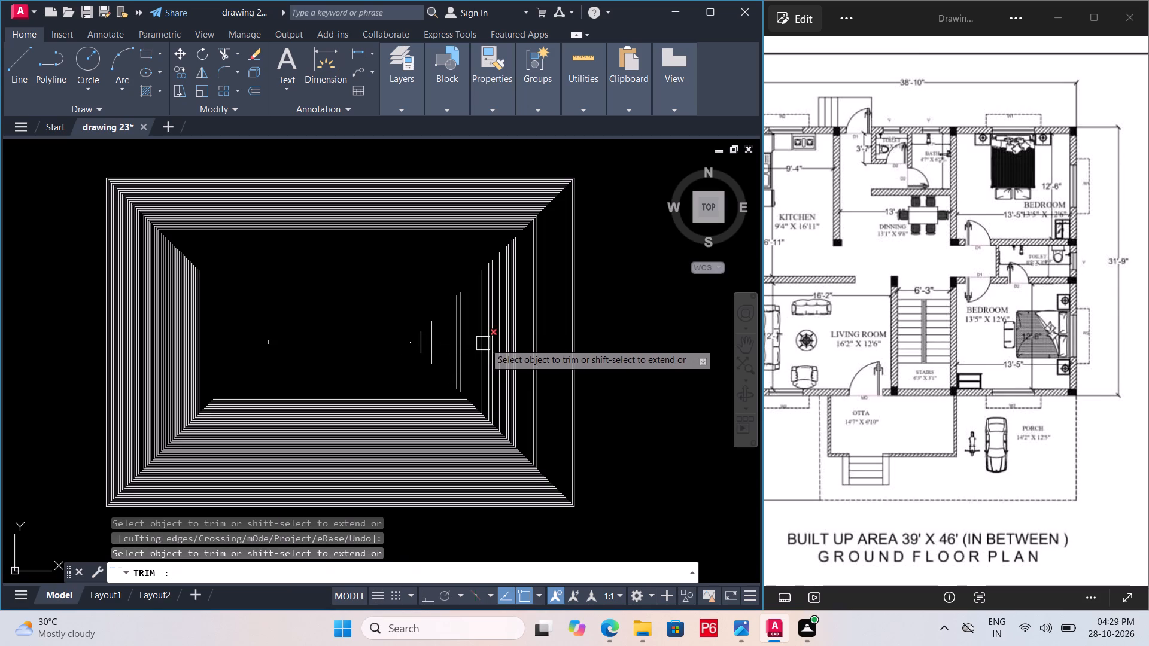
Trim the cluster of vertical lines between the middle and the outer band of the pattern's right side.
click(488, 342)
triple_click(493, 341)
triple_click(500, 340)
triple_click(507, 342)
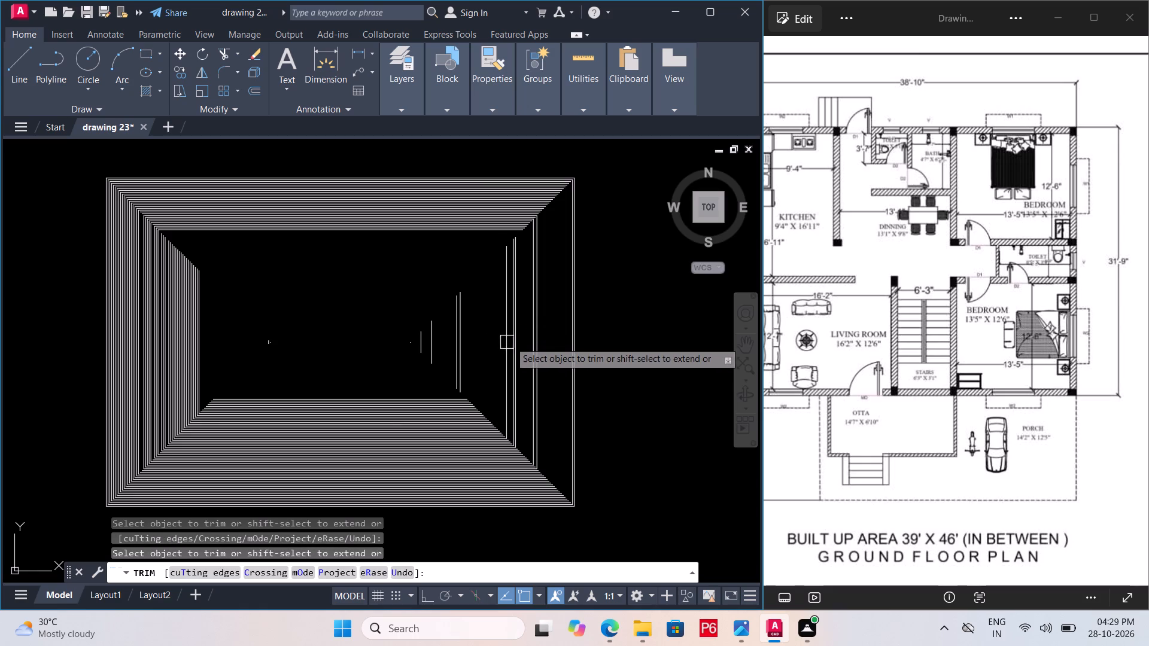
click(511, 342)
triple_click(518, 342)
triple_click(504, 342)
Clear the last isolated vertical lines right of the pattern's centre with the Trim command.
click(478, 341)
drag(472, 341, 463, 339)
drag(463, 339, 346, 339)
click(346, 339)
click(405, 335)
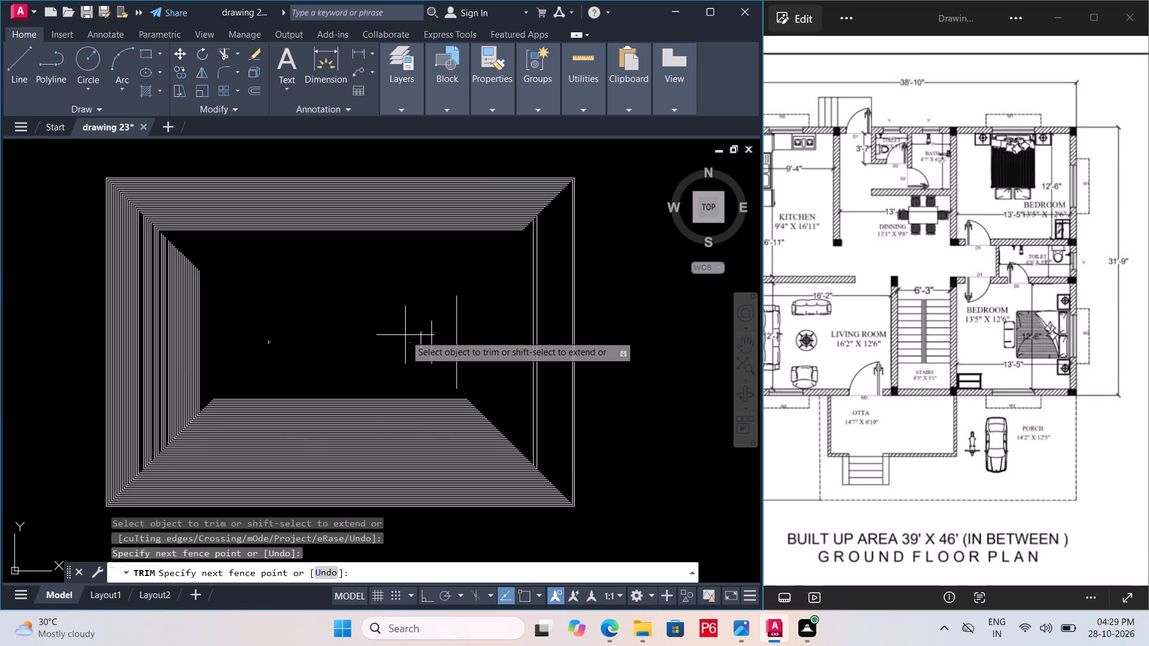
click(409, 341)
double_click(413, 347)
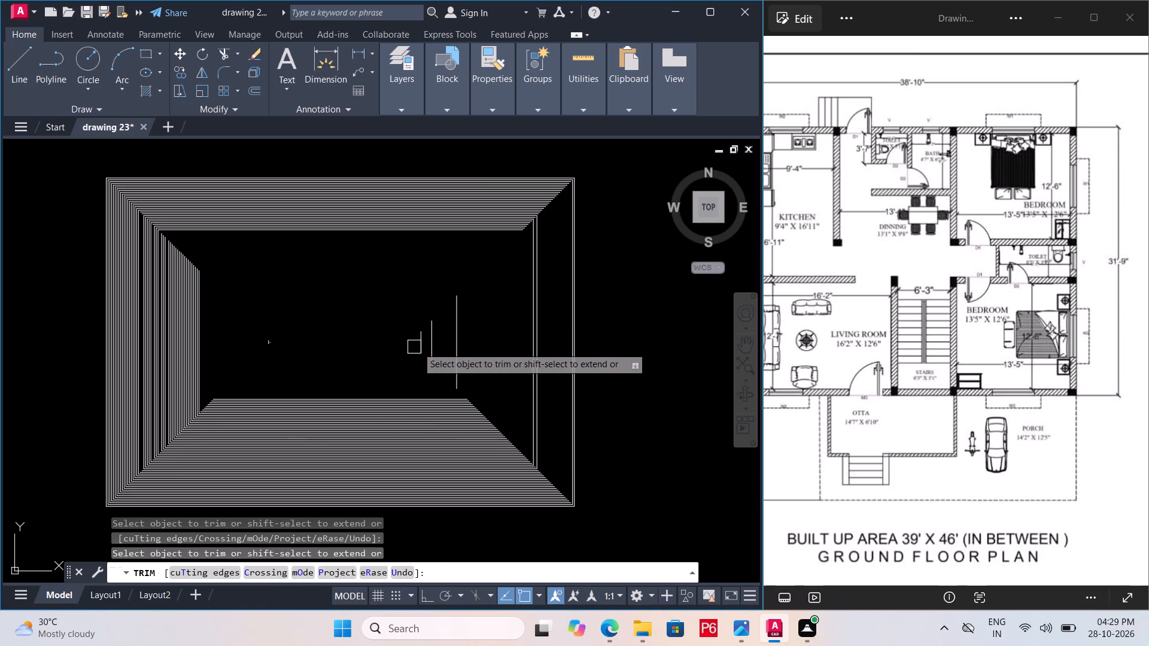
click(422, 347)
click(429, 345)
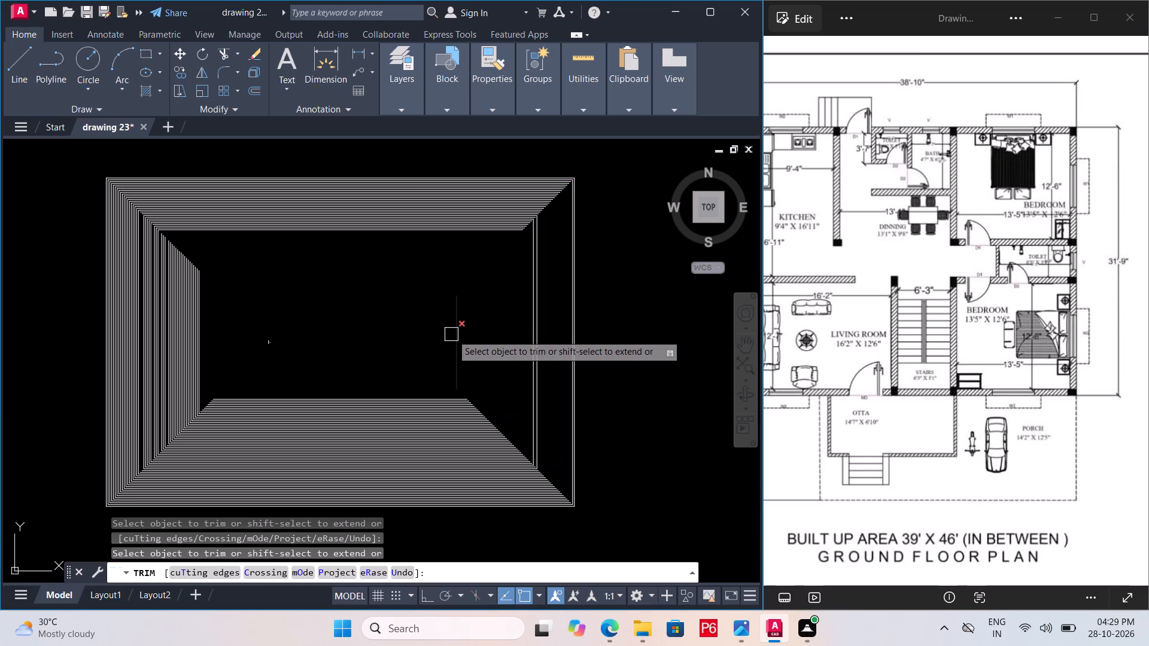
click(452, 334)
Remove the tiny leftover line fragment left of the pattern's centre with the Trim command.
click(265, 342)
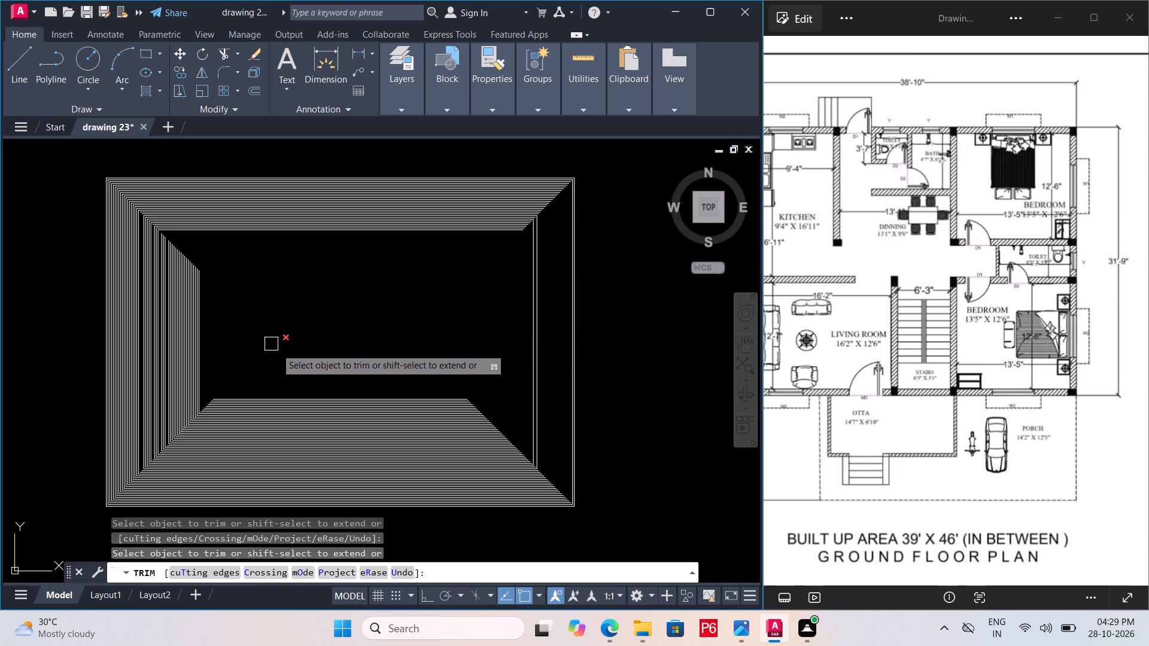
click(276, 348)
click(273, 343)
Trim the last vertical lines on the pattern's right side, including its outermost right edge.
click(455, 341)
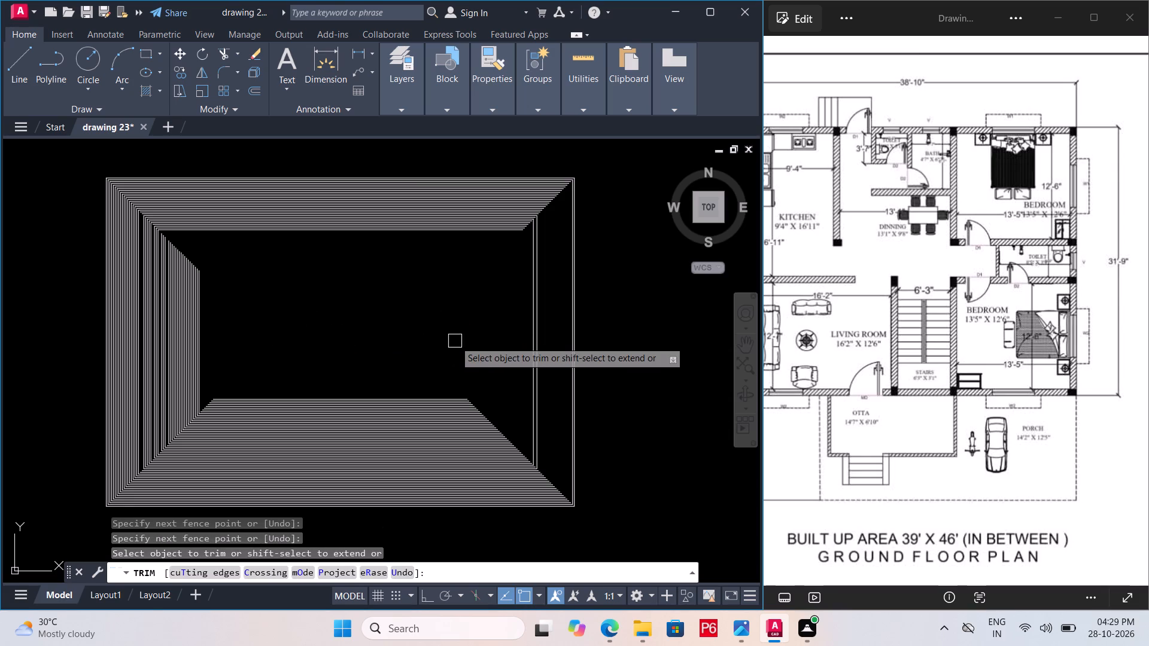
triple_click(534, 341)
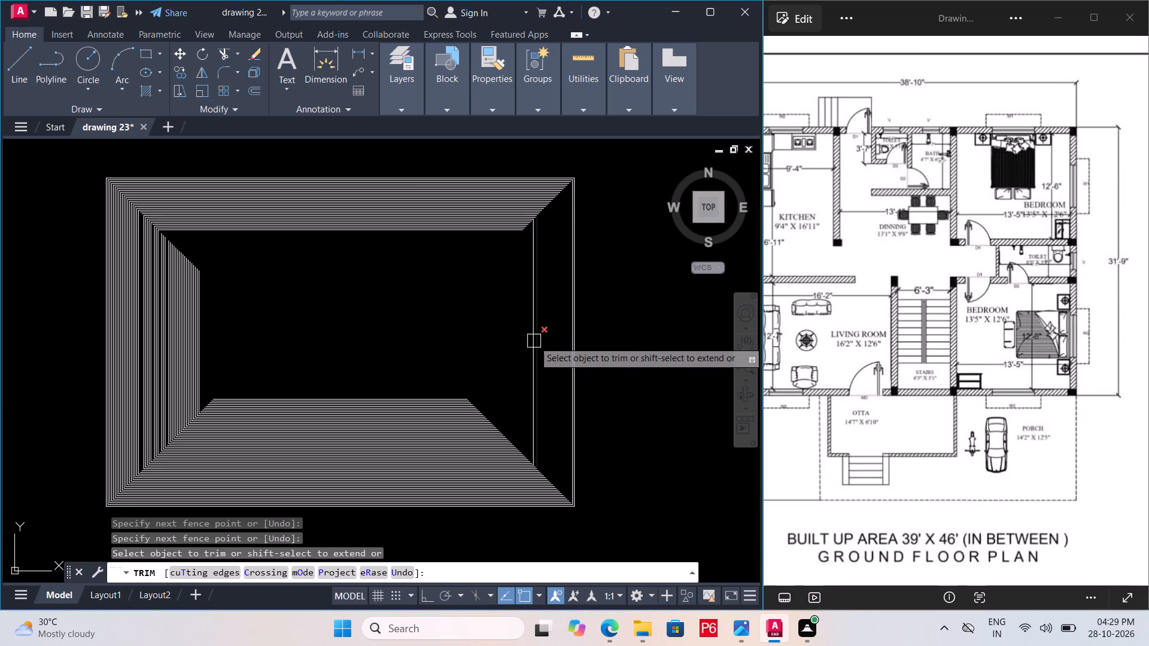
click(570, 363)
click(575, 362)
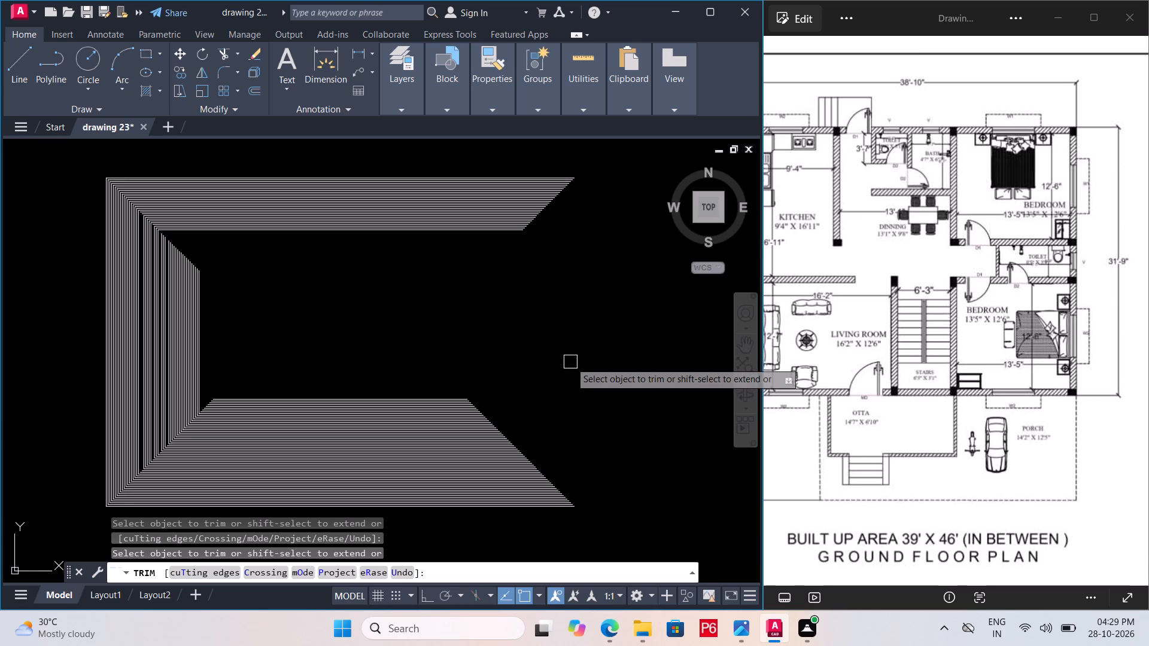
Trim the first vertical lines from the inner part of the pattern's left side.
click(203, 341)
click(190, 342)
click(183, 342)
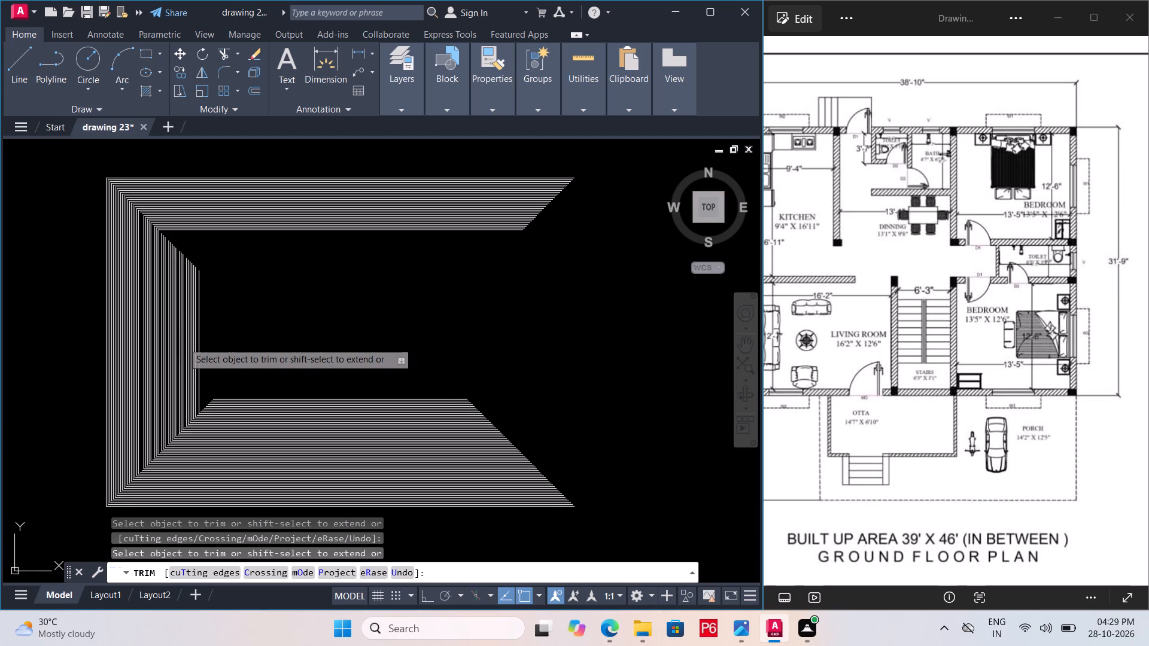
click(179, 343)
click(171, 343)
click(200, 343)
click(196, 343)
click(190, 344)
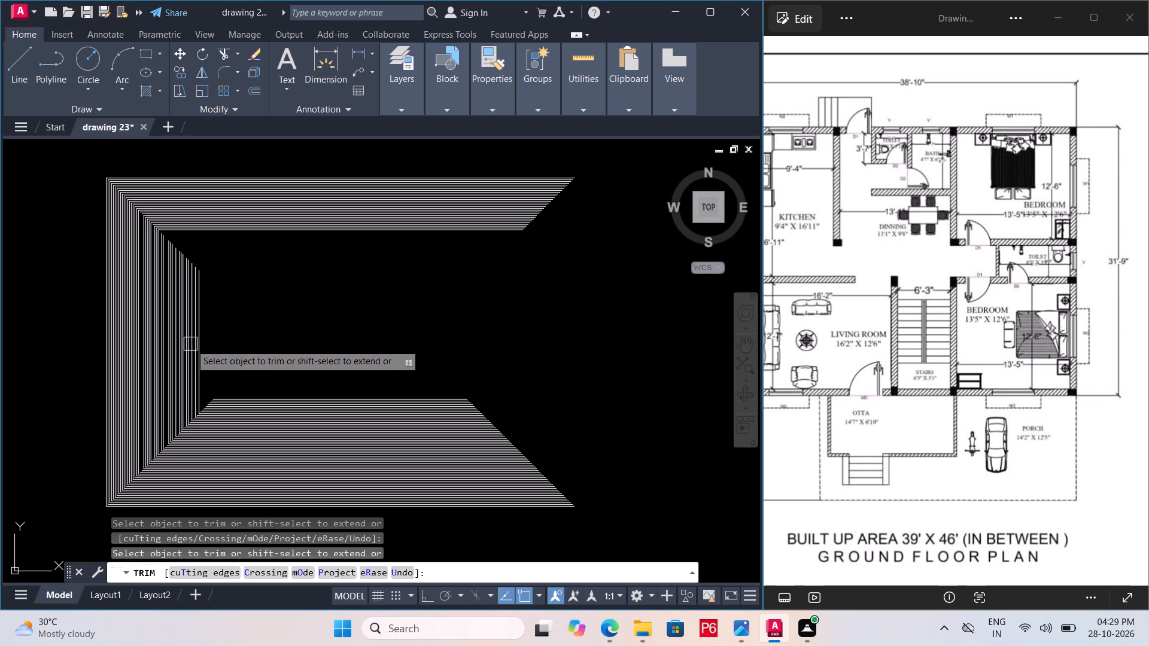
double_click(178, 344)
click(174, 345)
click(170, 346)
triple_click(165, 346)
double_click(158, 348)
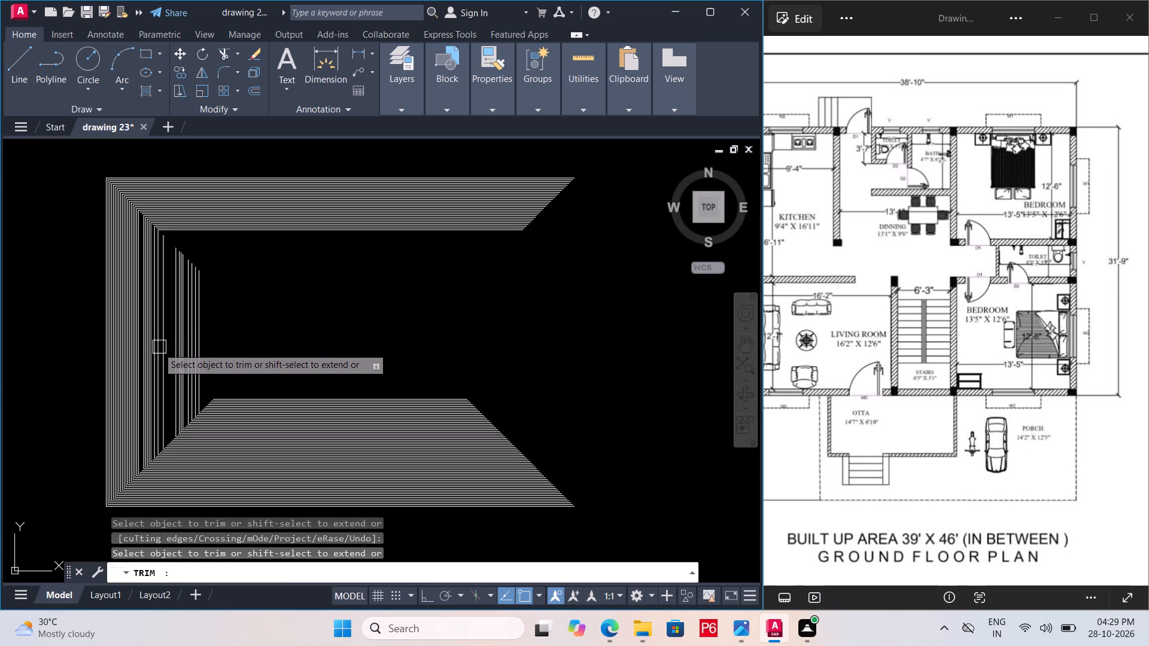
Trim the vertical lines from the outer part of the pattern's left side, including its outermost left edge.
triple_click(154, 348)
click(150, 350)
click(144, 351)
triple_click(139, 352)
click(138, 354)
click(132, 355)
click(126, 356)
double_click(120, 358)
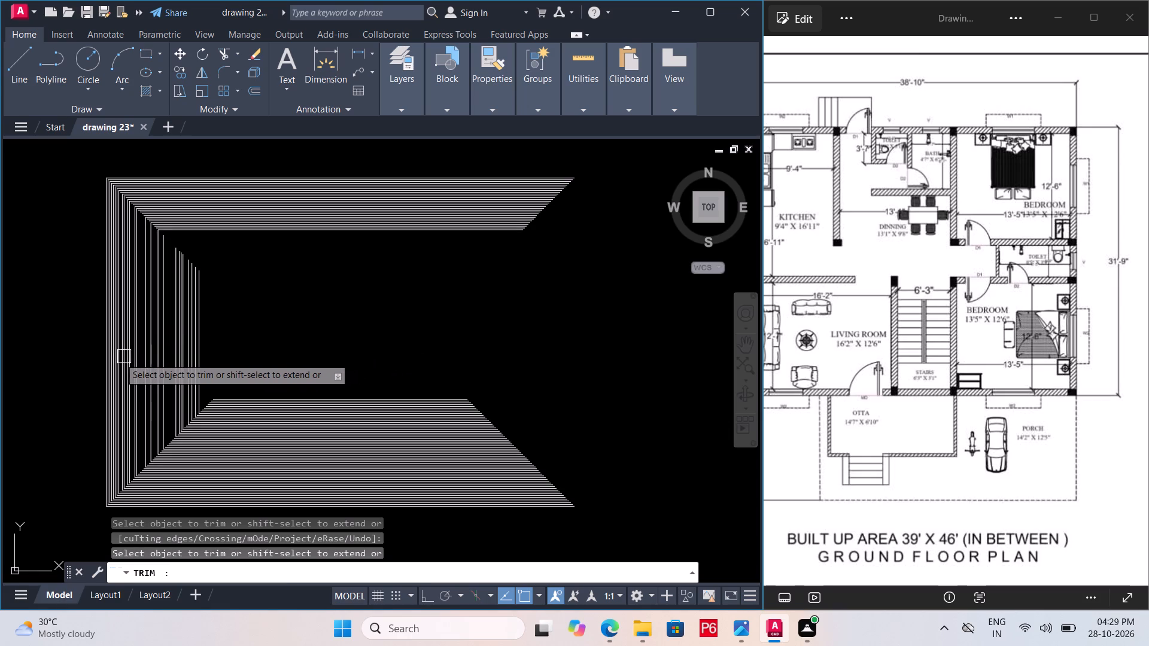
double_click(115, 358)
double_click(108, 358)
triple_click(105, 359)
drag(104, 359, 113, 358)
click(114, 358)
click(124, 356)
click(133, 358)
double_click(139, 359)
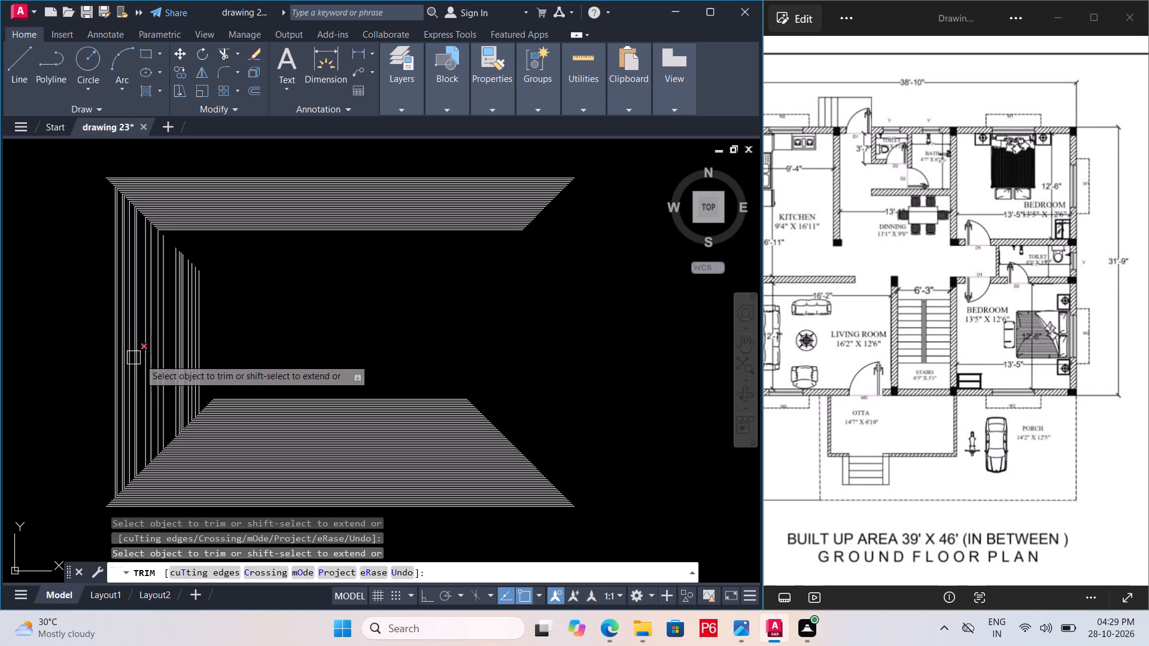
Trim the vertical lines still left in the middle and inner parts of the pattern's left side.
click(149, 359)
click(154, 359)
click(162, 359)
click(168, 359)
click(174, 358)
click(179, 358)
double_click(183, 357)
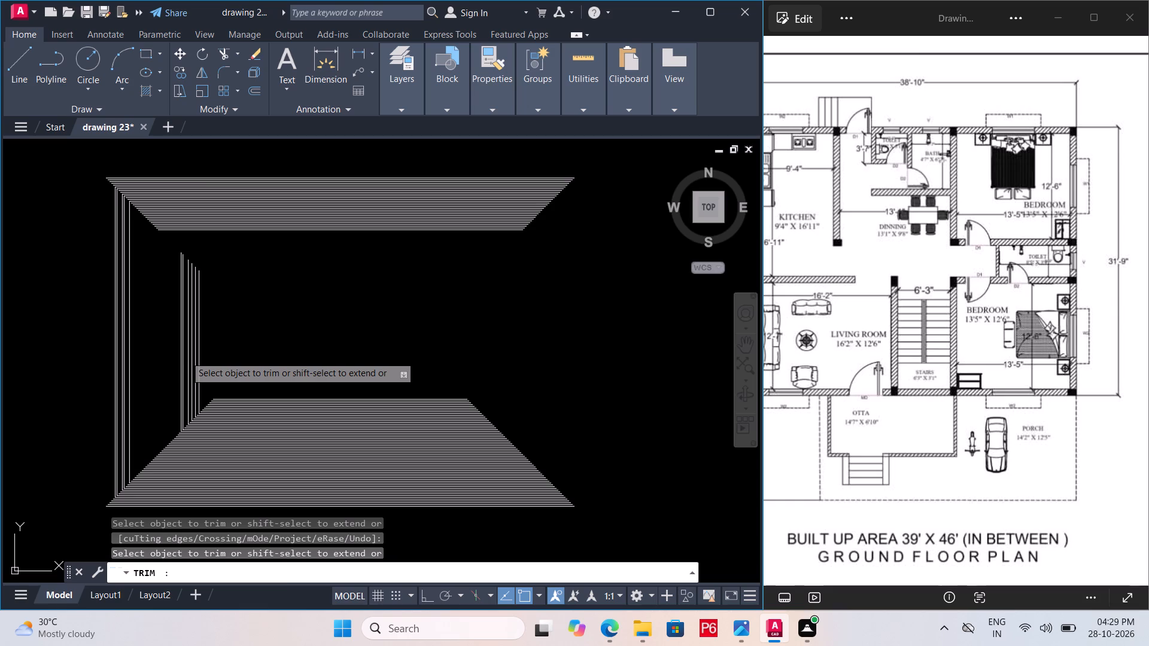
double_click(186, 355)
triple_click(191, 354)
double_click(193, 352)
click(197, 351)
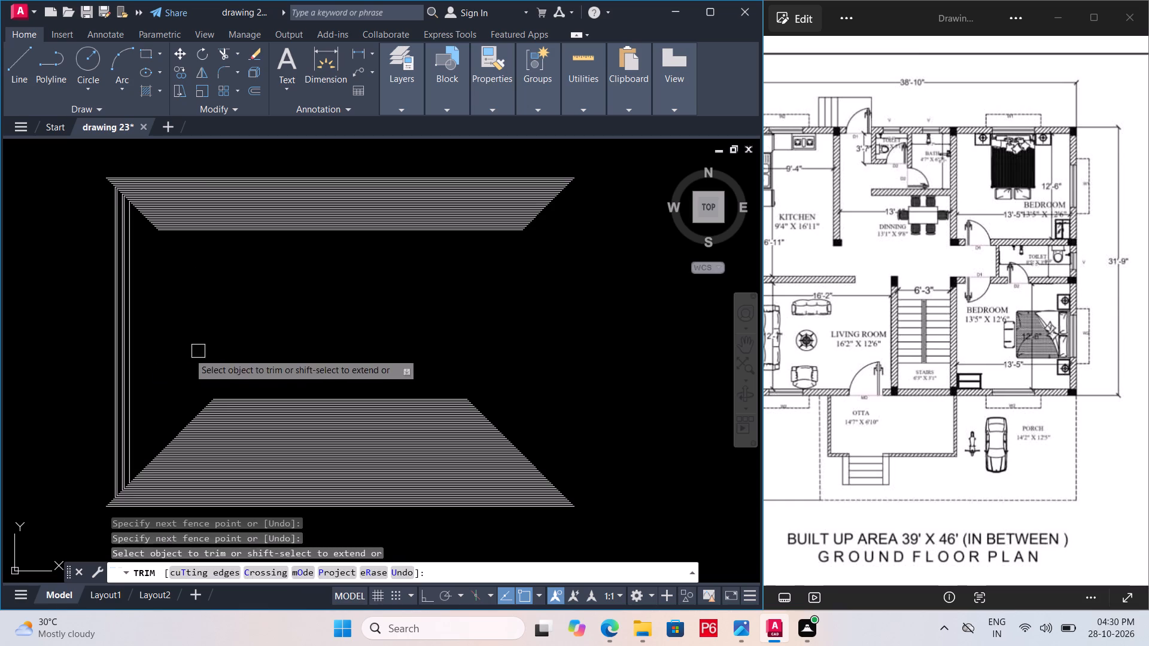
Trim the last few vertical lines near the pattern's outer left edge.
triple_click(140, 355)
triple_click(127, 359)
click(128, 359)
click(135, 361)
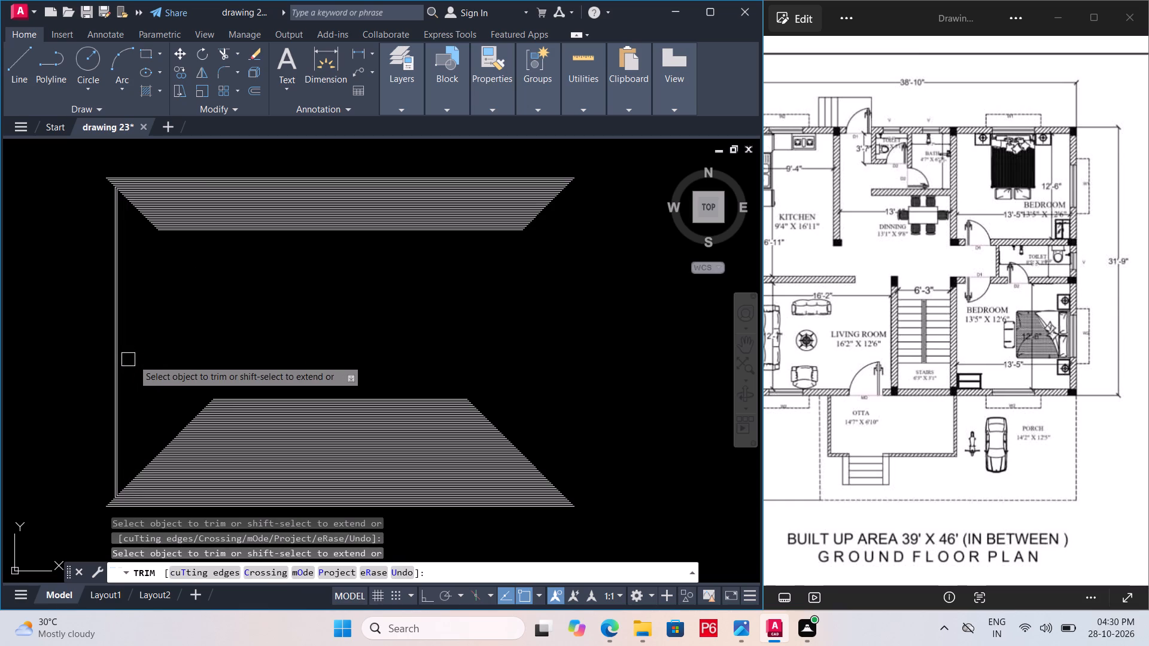
click(118, 361)
click(110, 361)
click(106, 359)
click(115, 353)
click(118, 347)
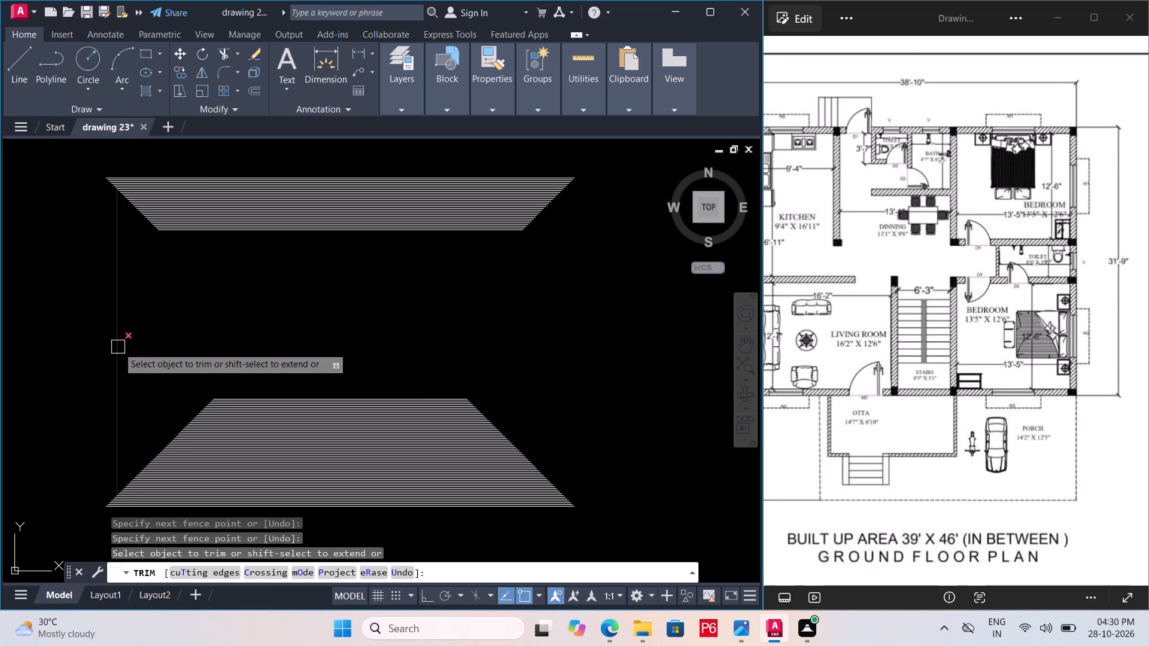
Trim scattered horizontal lines from the top down through the middle of the pattern's lower band.
triple_click(273, 398)
double_click(273, 403)
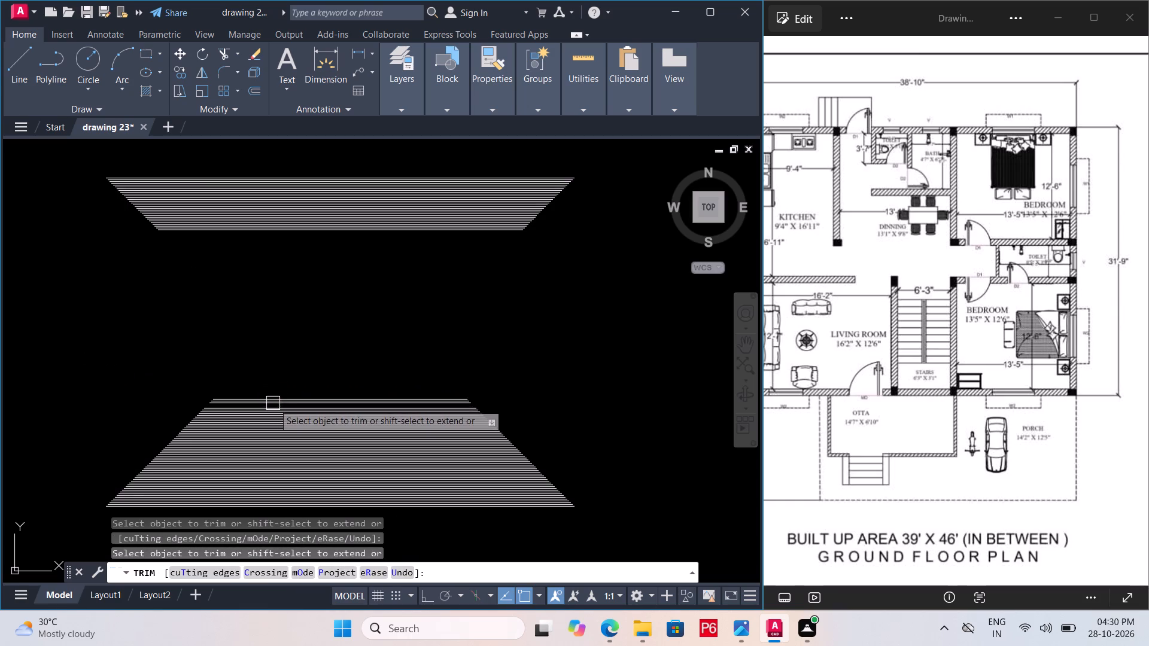
double_click(273, 407)
click(271, 416)
drag(271, 418, 263, 429)
triple_click(263, 429)
double_click(262, 440)
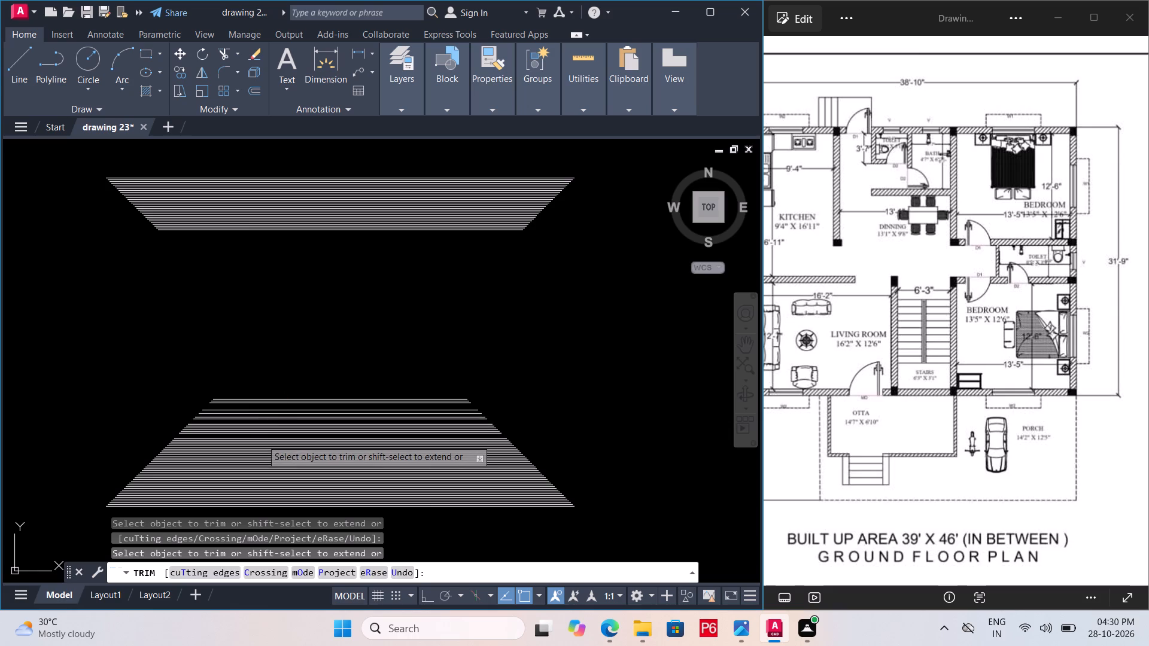
click(260, 449)
click(259, 455)
triple_click(259, 462)
click(256, 469)
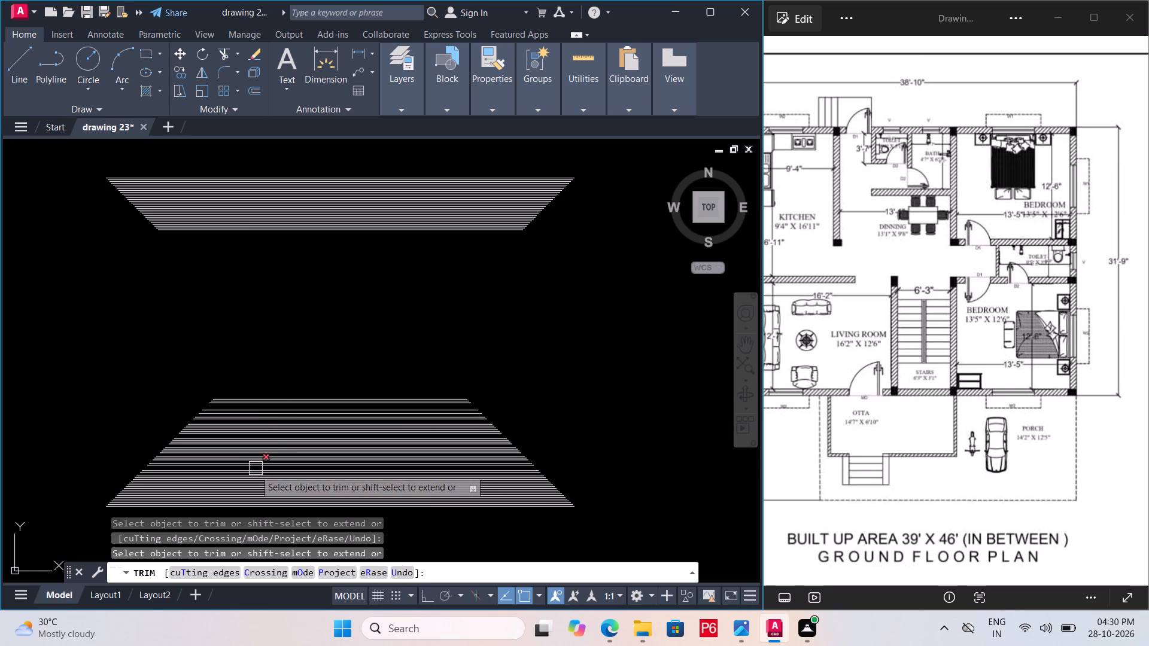
Trim the horizontal lines near the bottom of the pattern's lower band.
double_click(253, 473)
double_click(253, 482)
drag(253, 484, 275, 487)
drag(287, 492, 301, 490)
double_click(305, 490)
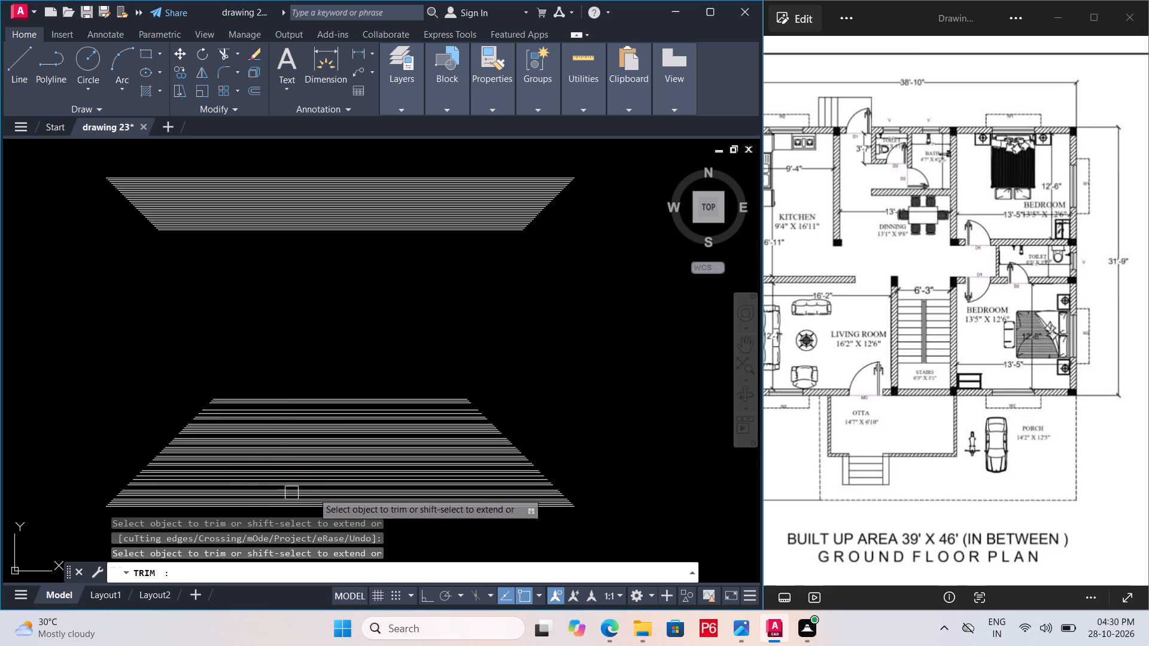
drag(334, 493, 345, 500)
drag(358, 505, 366, 504)
drag(381, 508, 402, 509)
drag(412, 511, 425, 514)
drag(425, 514, 443, 510)
triple_click(446, 508)
double_click(446, 508)
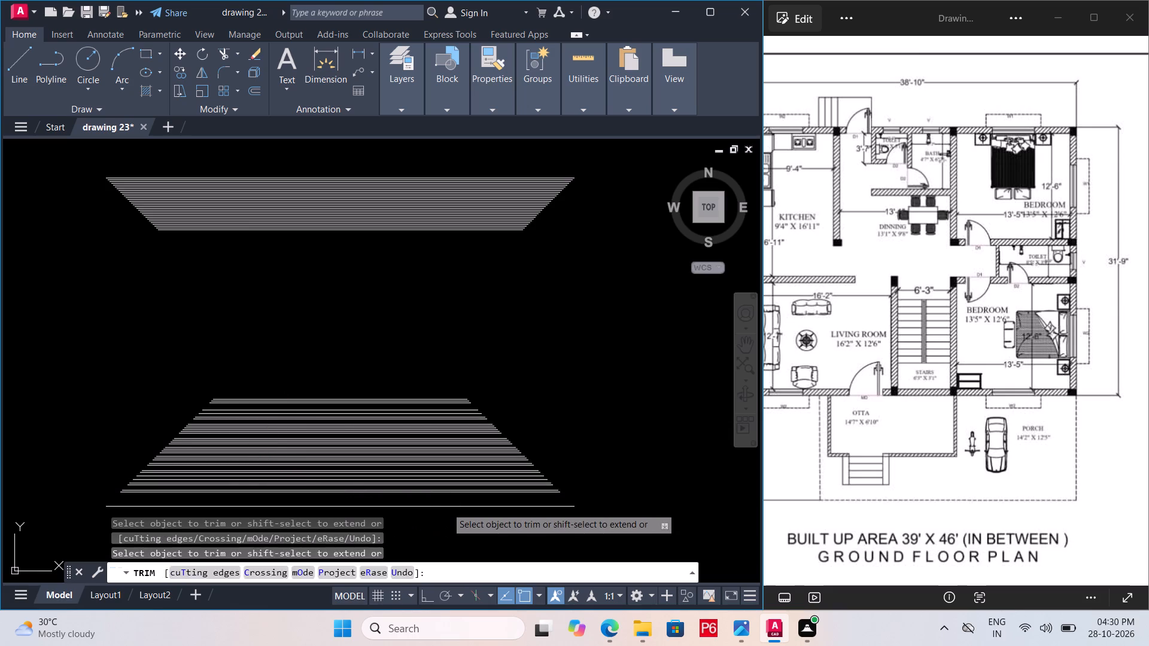
Trim the lower band's bottommost remaining horizontal lines, working upward from its lowest edge, and leave the command.
drag(446, 507, 442, 501)
triple_click(434, 495)
click(434, 495)
triple_click(433, 488)
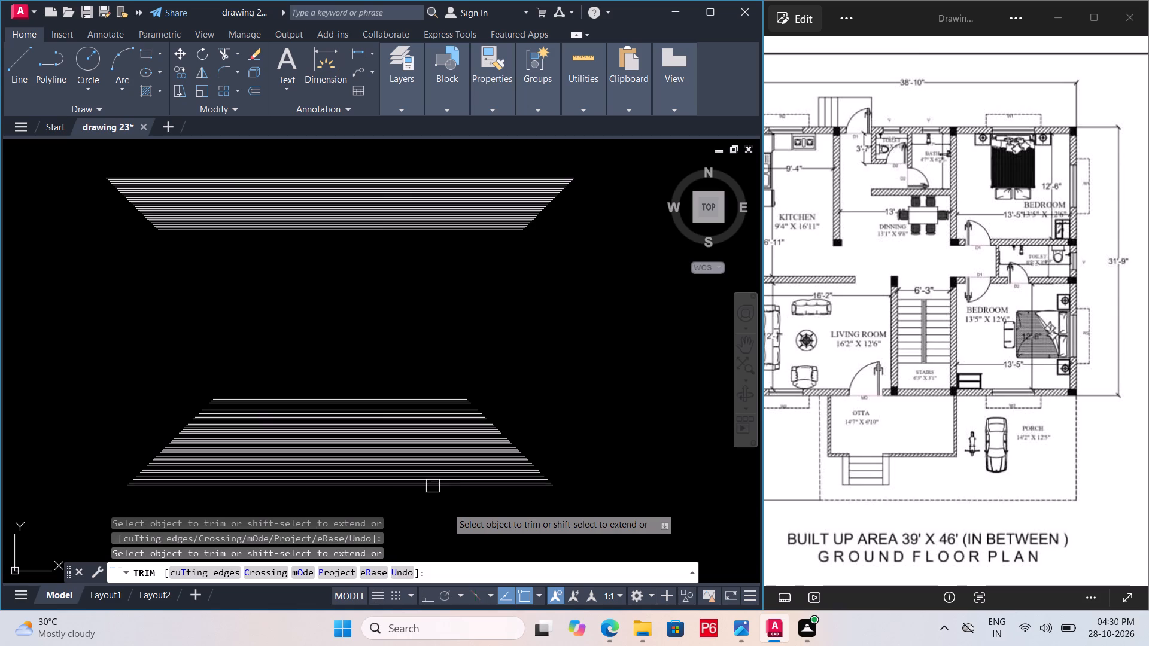
double_click(433, 484)
triple_click(433, 479)
double_click(434, 478)
triple_click(434, 471)
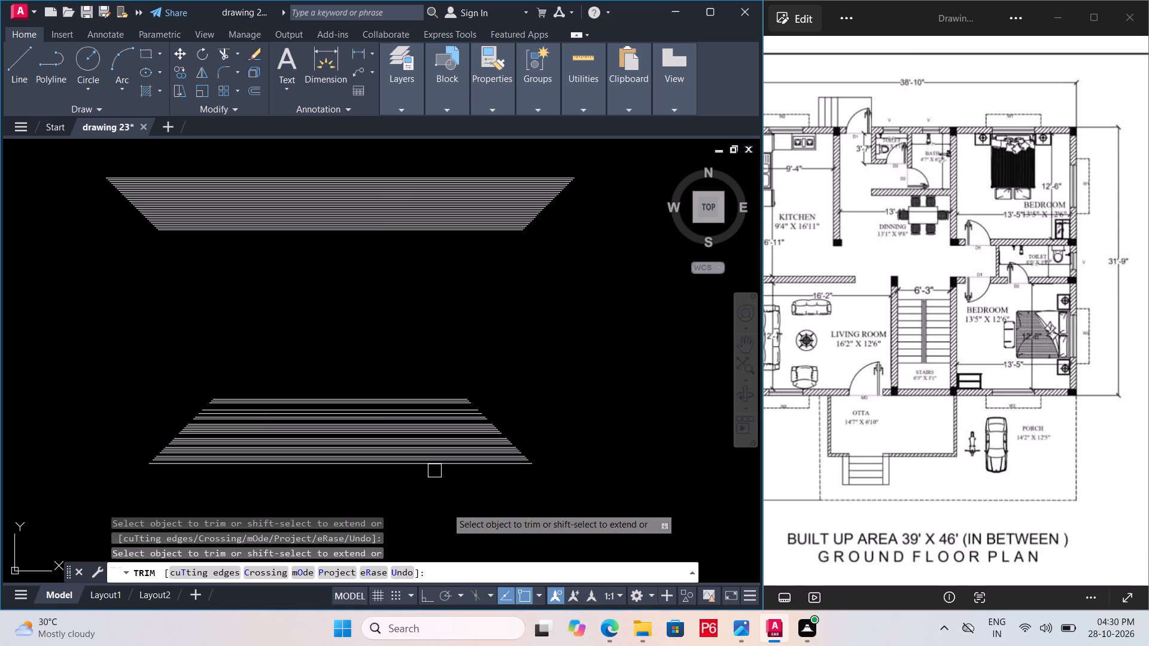
drag(434, 471, 435, 465)
triple_click(435, 461)
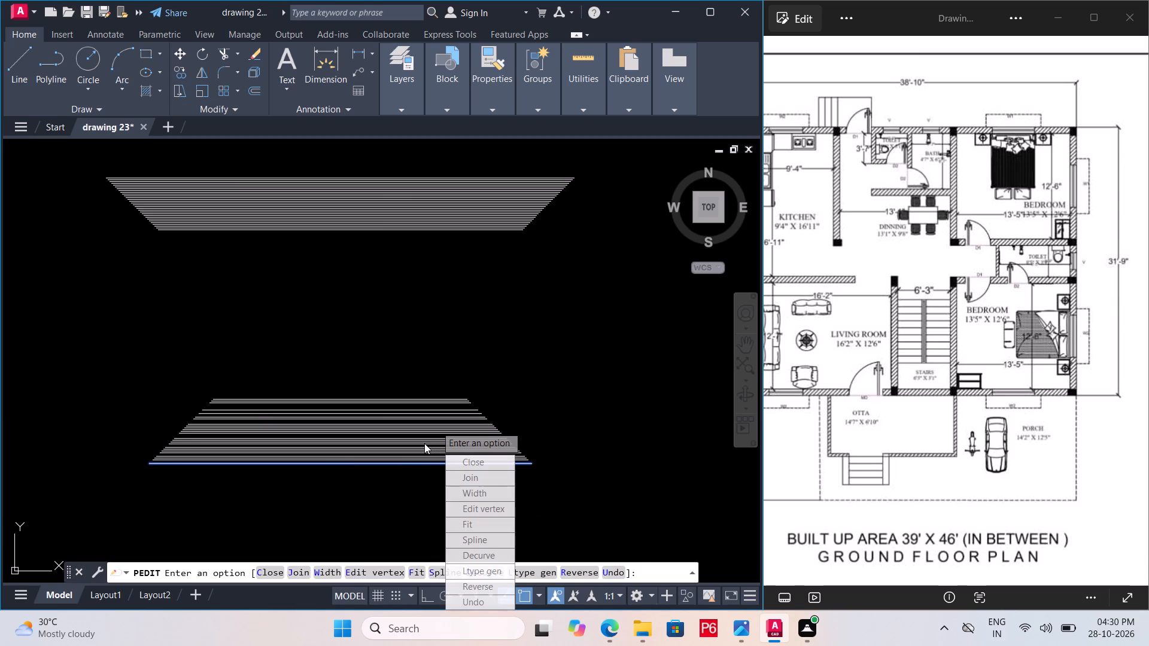
key(Escape)
Save the drawing.
key(ctrl+s)
key(ctrl+s)
key(ctrl+s)
key(ctrl+s)
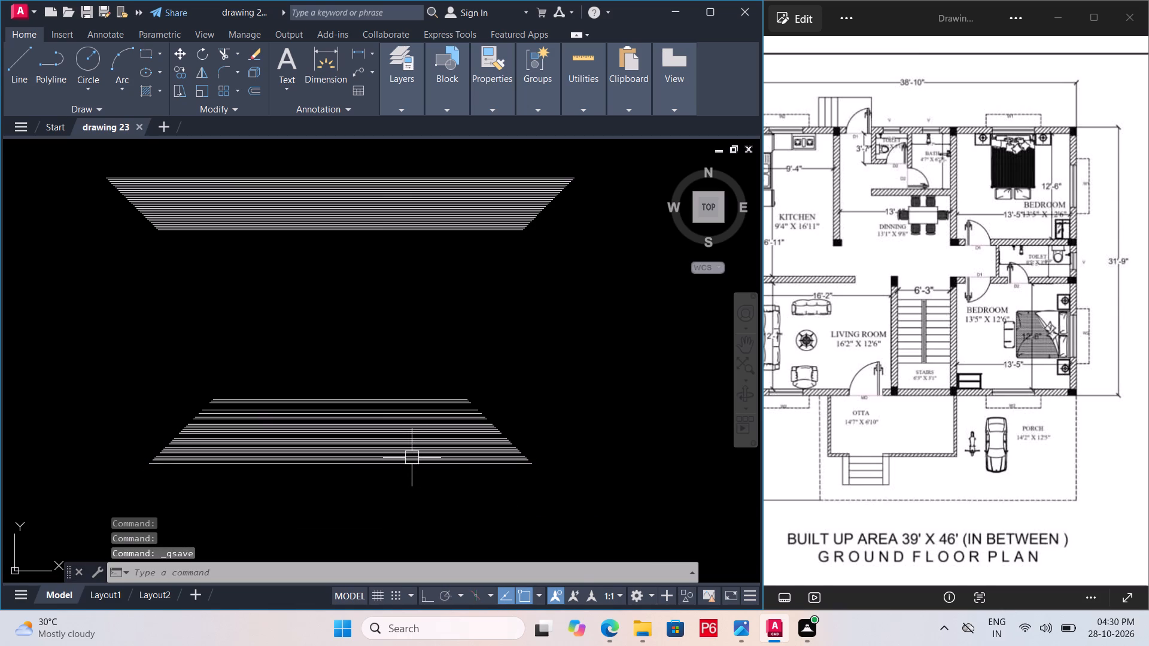
Resume the Trim command and remove the horizontal lines from the lower band's bottom edge up to its middle.
text(tr)
key(space)
key(space)
click(397, 464)
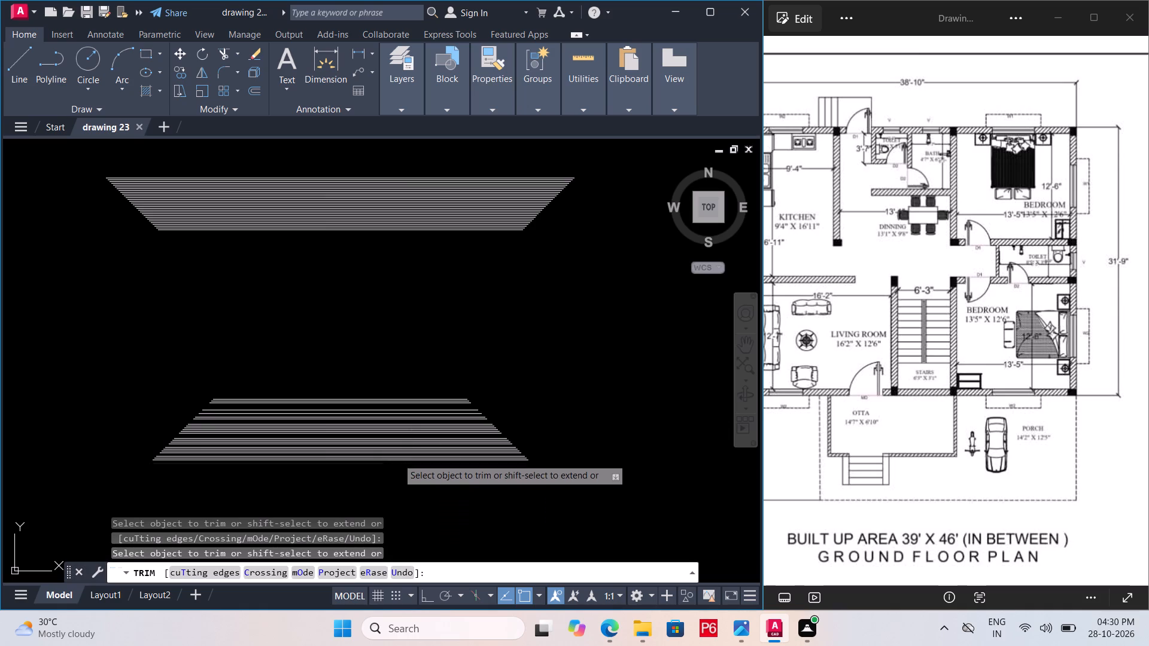
double_click(397, 458)
triple_click(400, 452)
double_click(400, 452)
triple_click(402, 446)
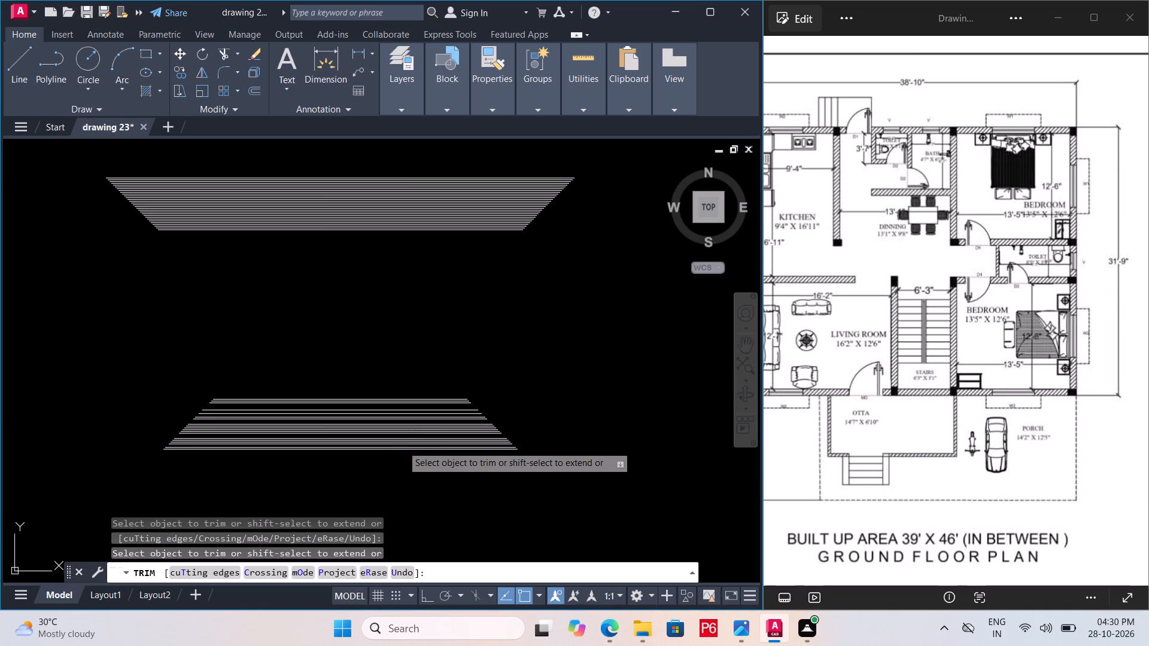
triple_click(402, 441)
triple_click(402, 441)
click(402, 438)
triple_click(403, 435)
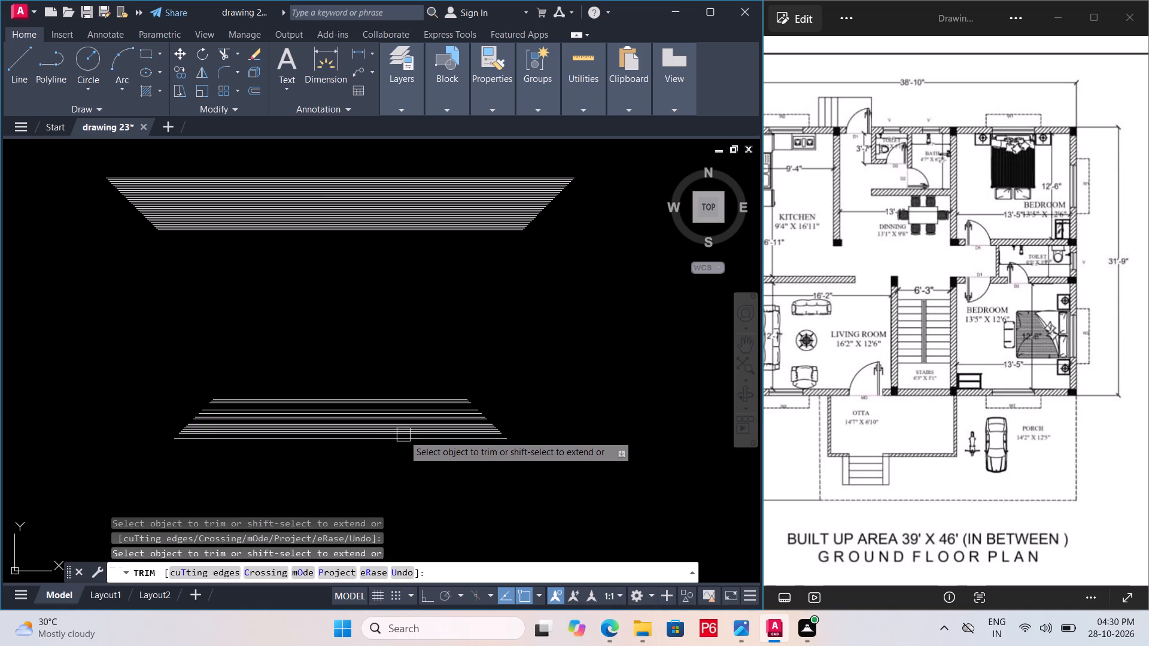
Trim the remaining horizontal lines of the lower band up to and including its top line.
triple_click(405, 429)
double_click(406, 427)
click(409, 423)
double_click(410, 419)
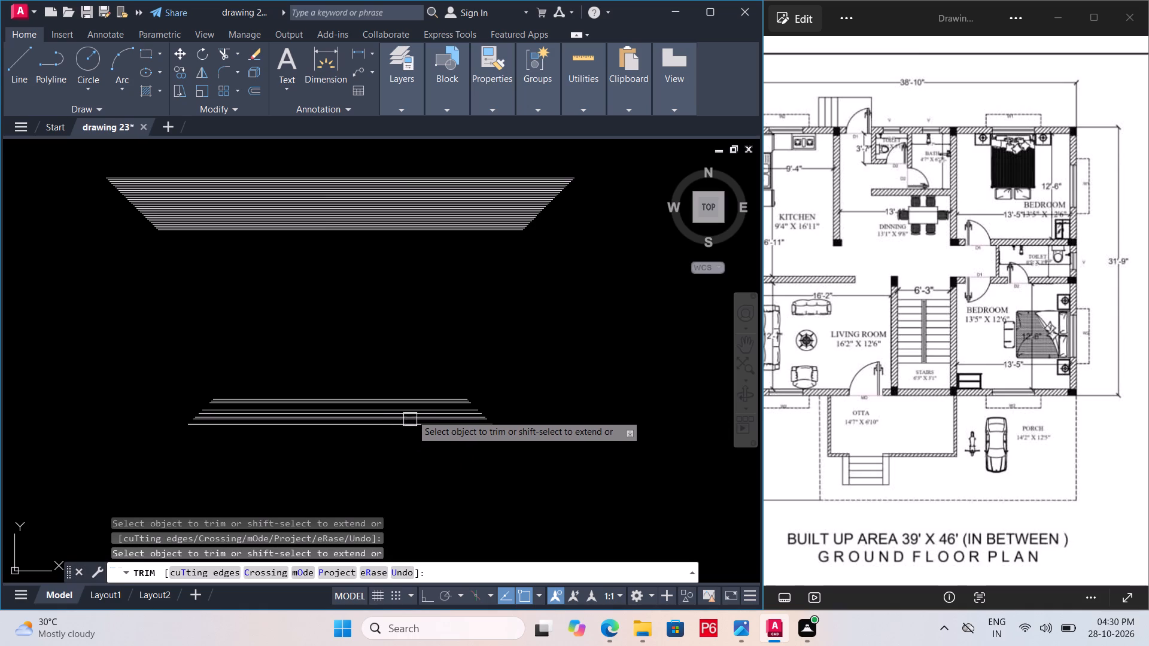
triple_click(412, 414)
click(412, 413)
triple_click(417, 407)
triple_click(417, 407)
triple_click(417, 407)
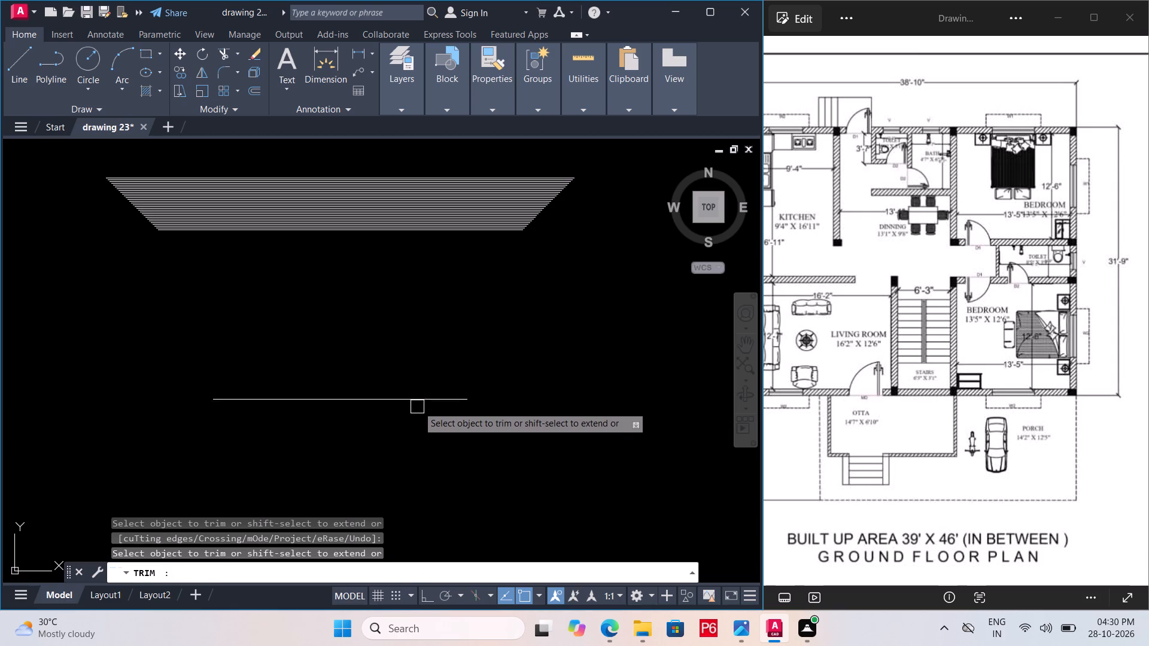
triple_click(419, 403)
double_click(421, 399)
Trim away the pattern's whole upper band of horizontal lines with a fence crossing it.
scroll(401, 308, down, 2)
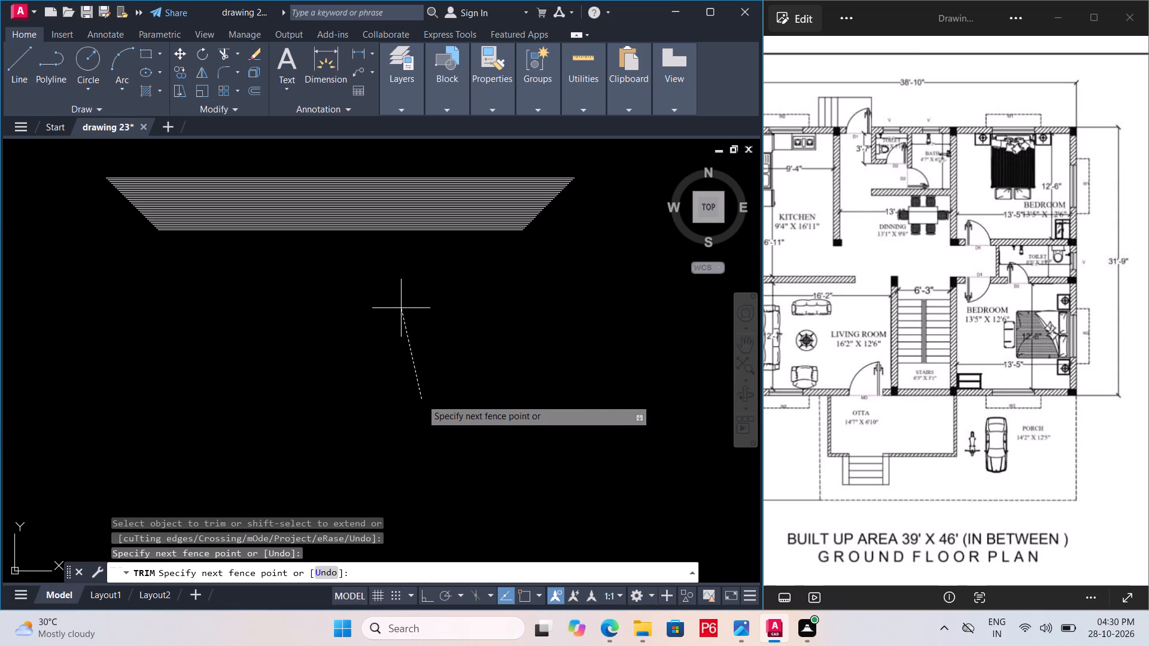
click(399, 220)
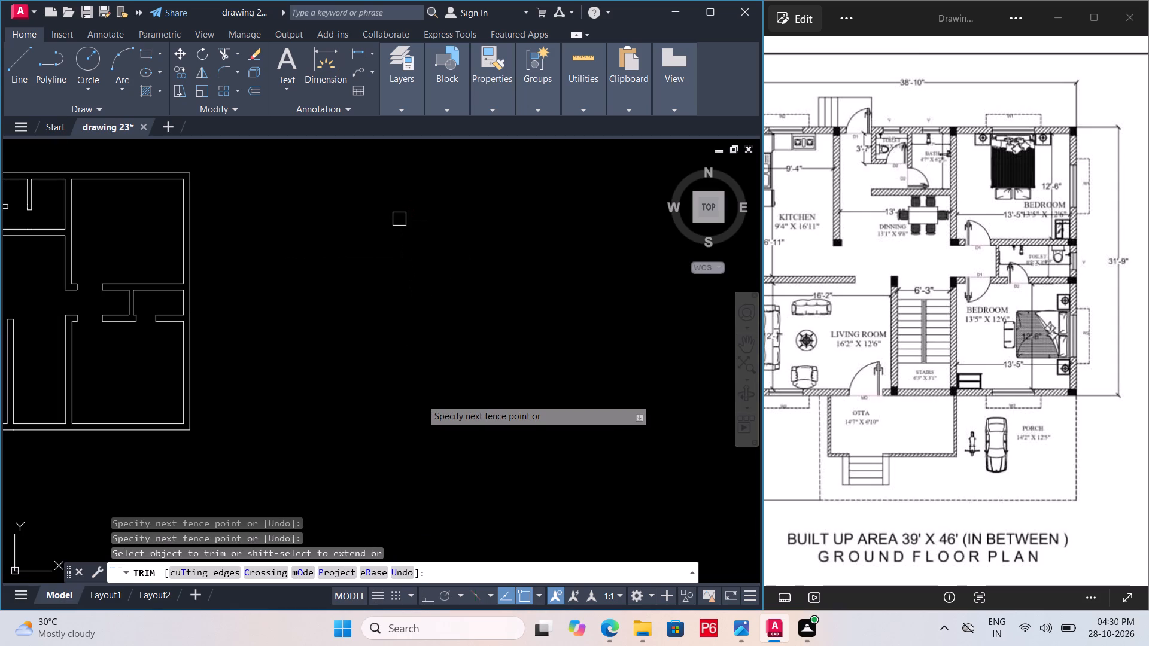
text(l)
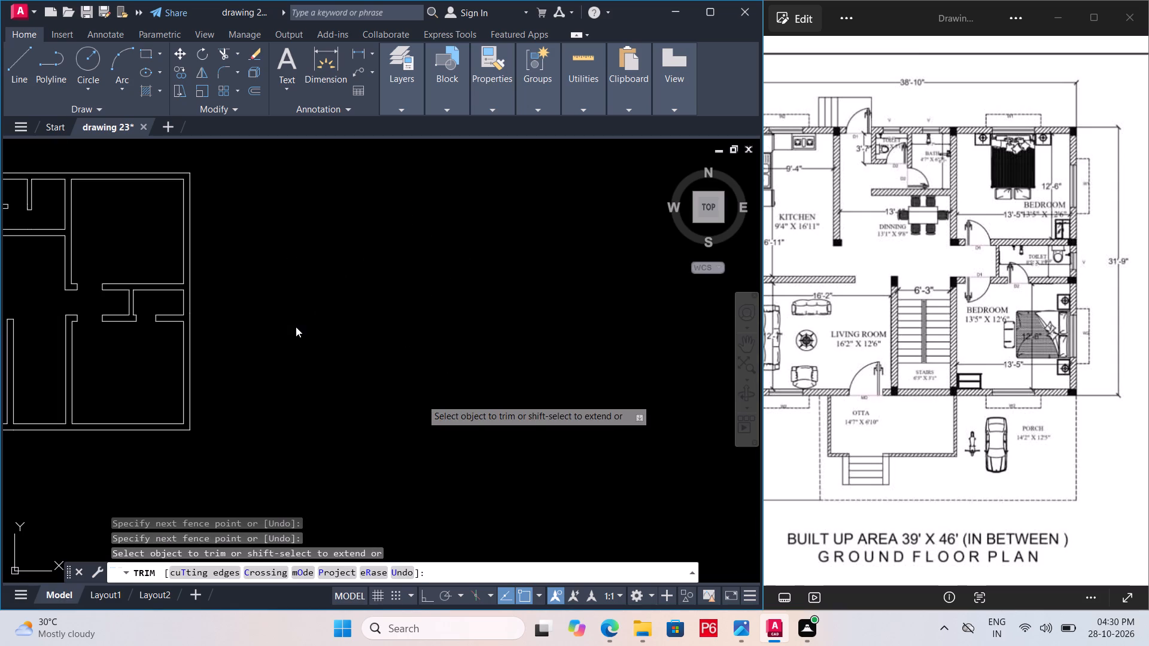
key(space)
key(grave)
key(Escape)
Save the drawing with the nested-rectangle pattern removed.
key(ctrl+s)
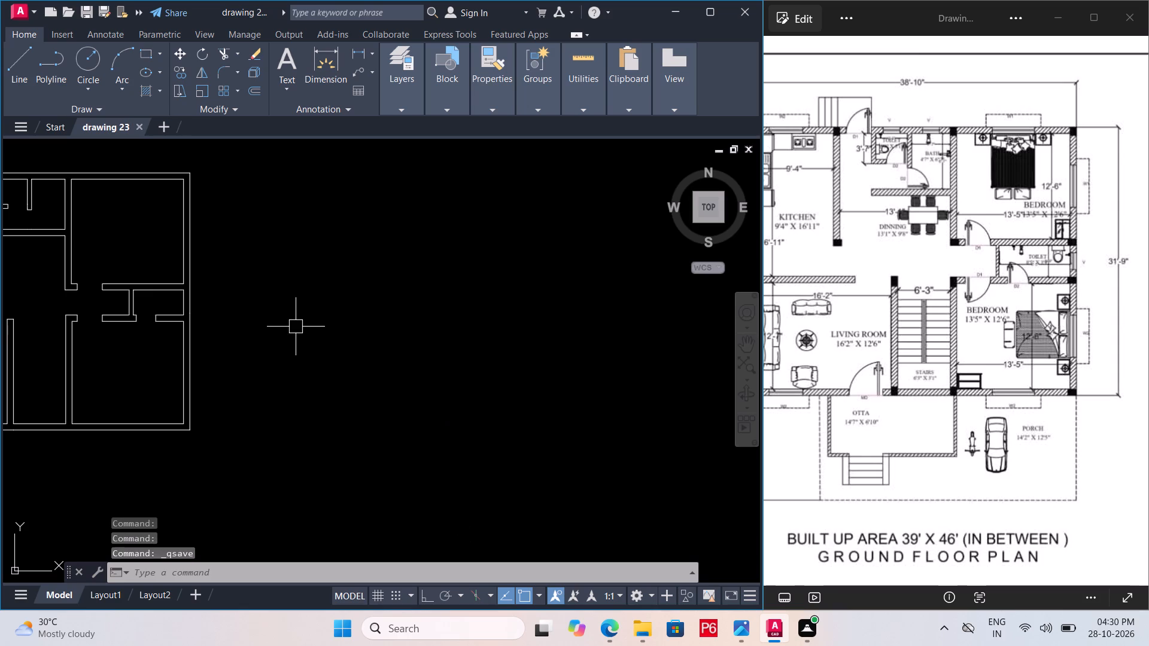
key(ctrl+s)
key(ctrl+s)
Draw a freehand rectangular outline with the Line command in the empty area east of the floor plan.
key(l)
key(space)
click(288, 312)
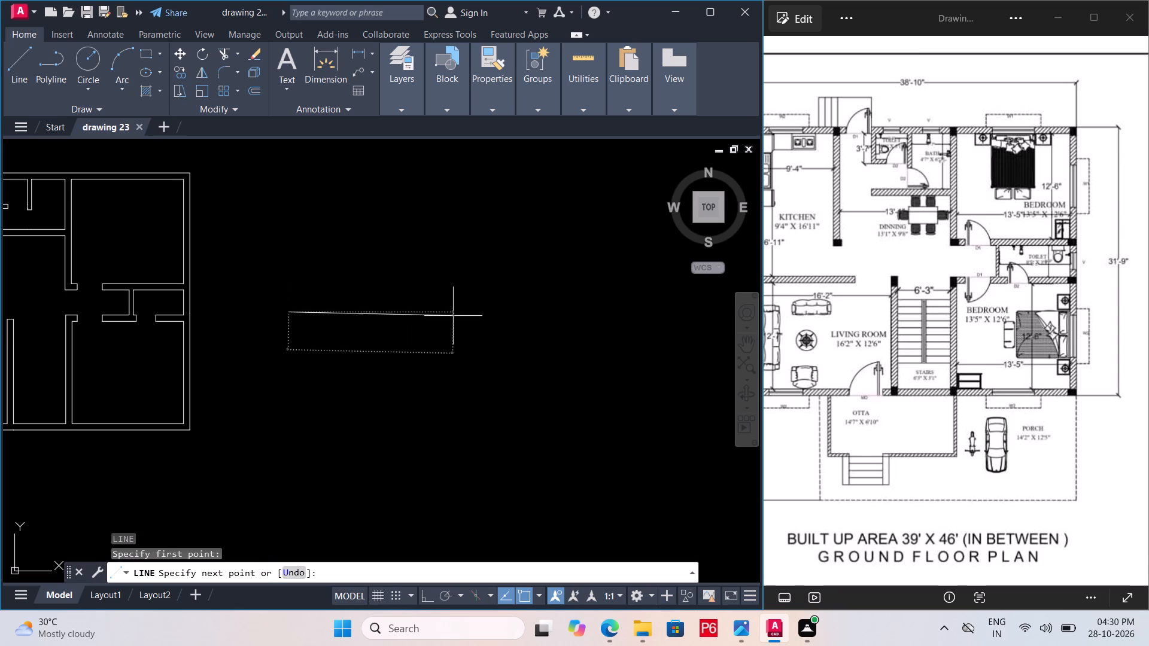
click(470, 314)
click(476, 448)
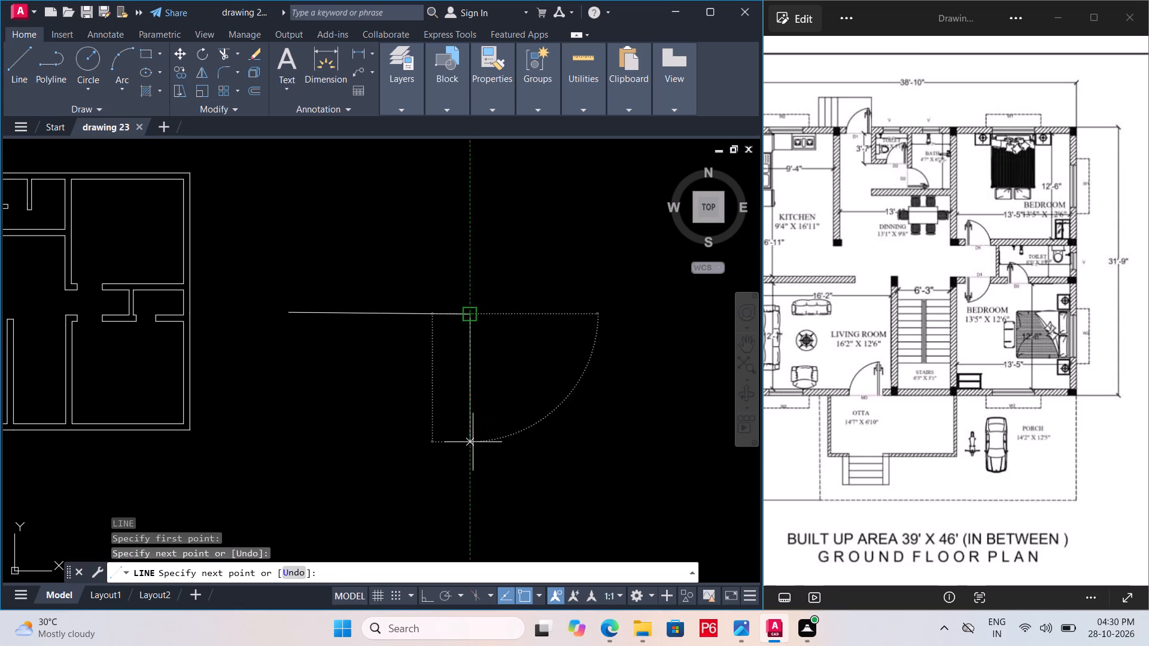
click(266, 450)
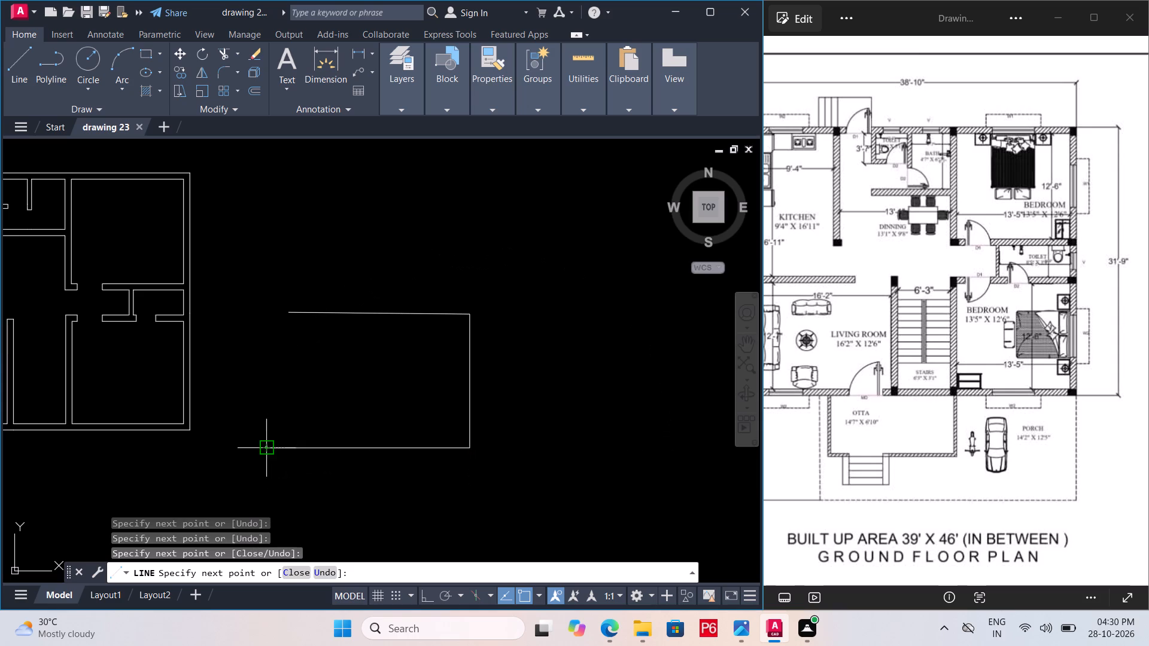
double_click(272, 314)
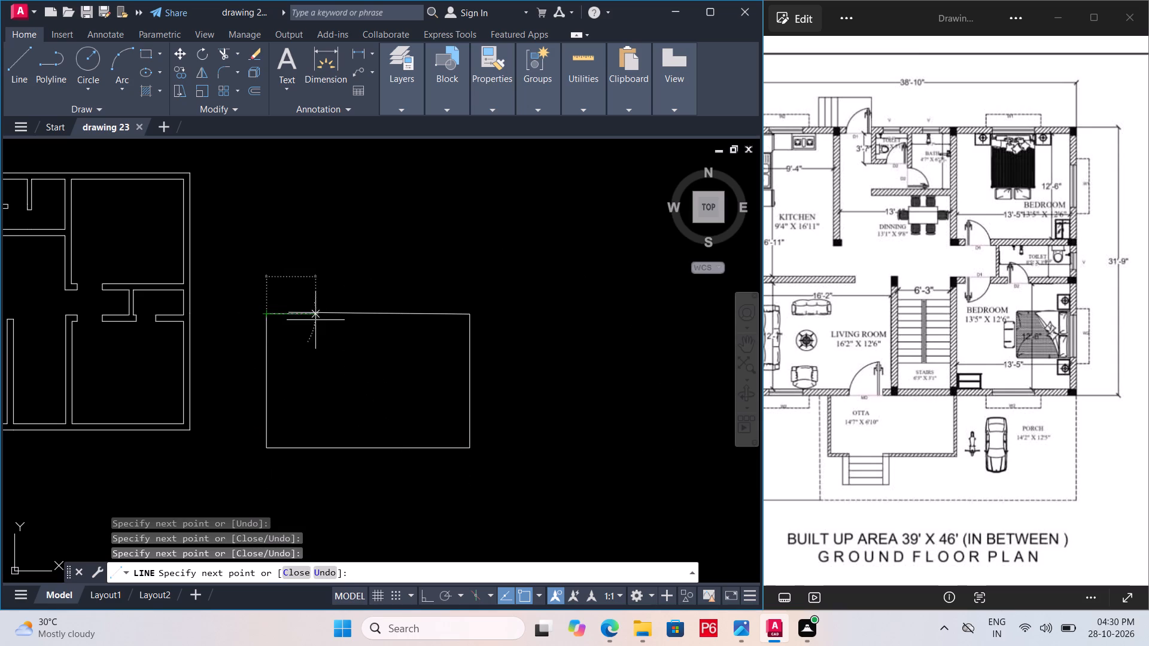
click(467, 316)
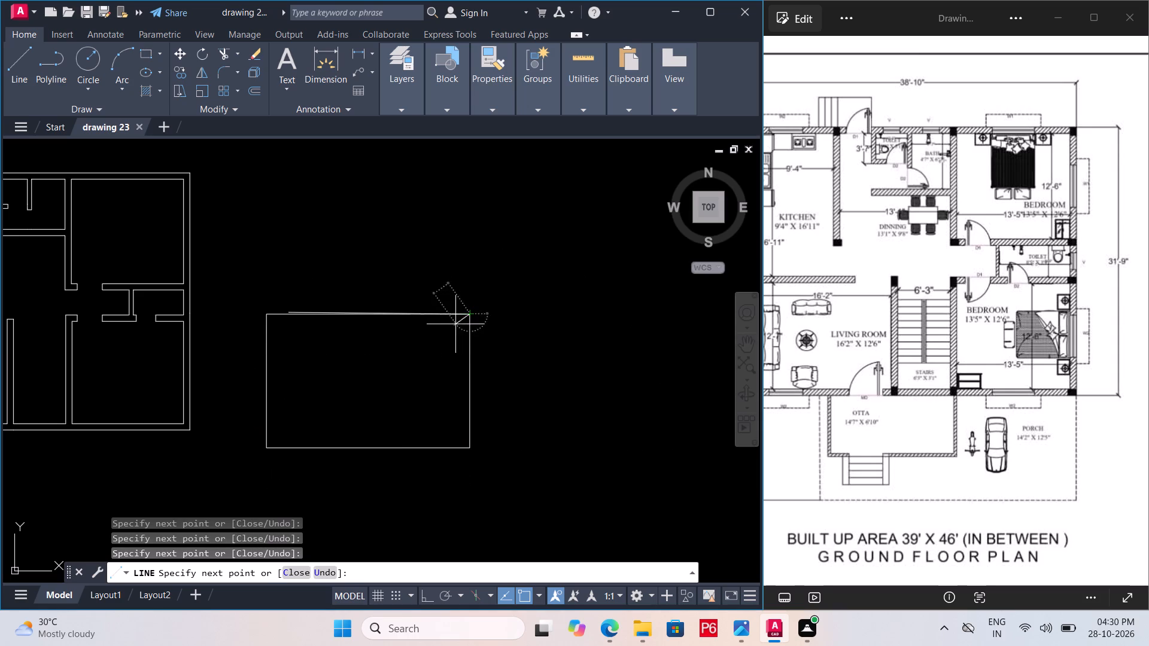
Continue the line chain as an irregular inner outline, running down the rectangle's east side, along the south, up the west and partway along the north.
click(460, 386)
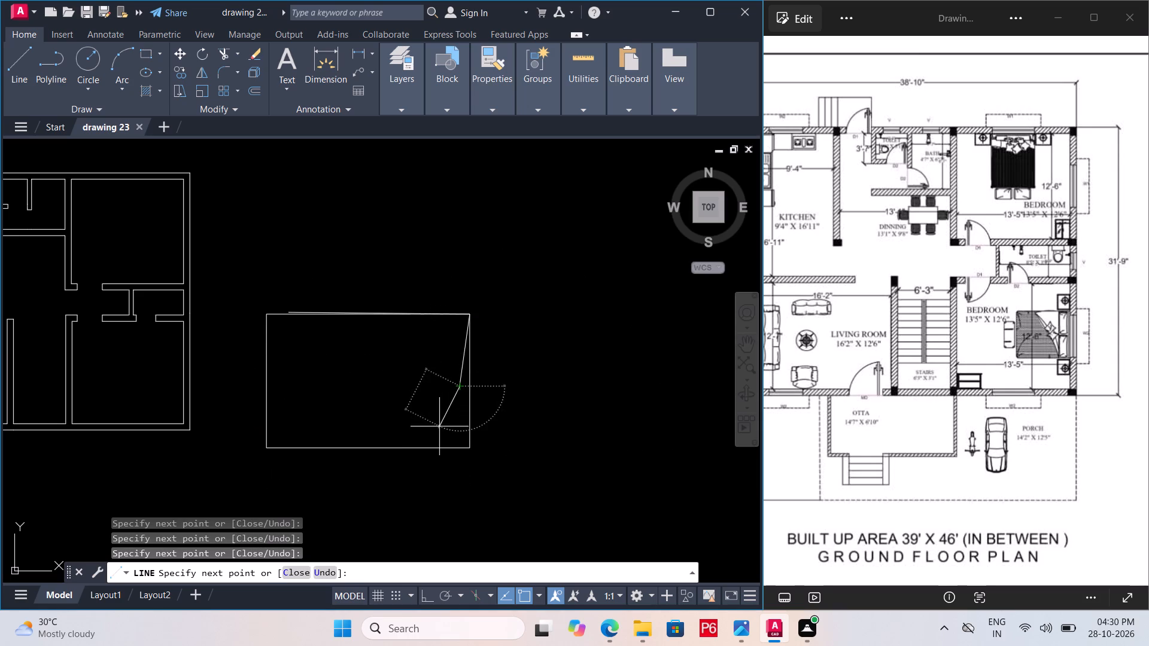
double_click(439, 427)
click(333, 423)
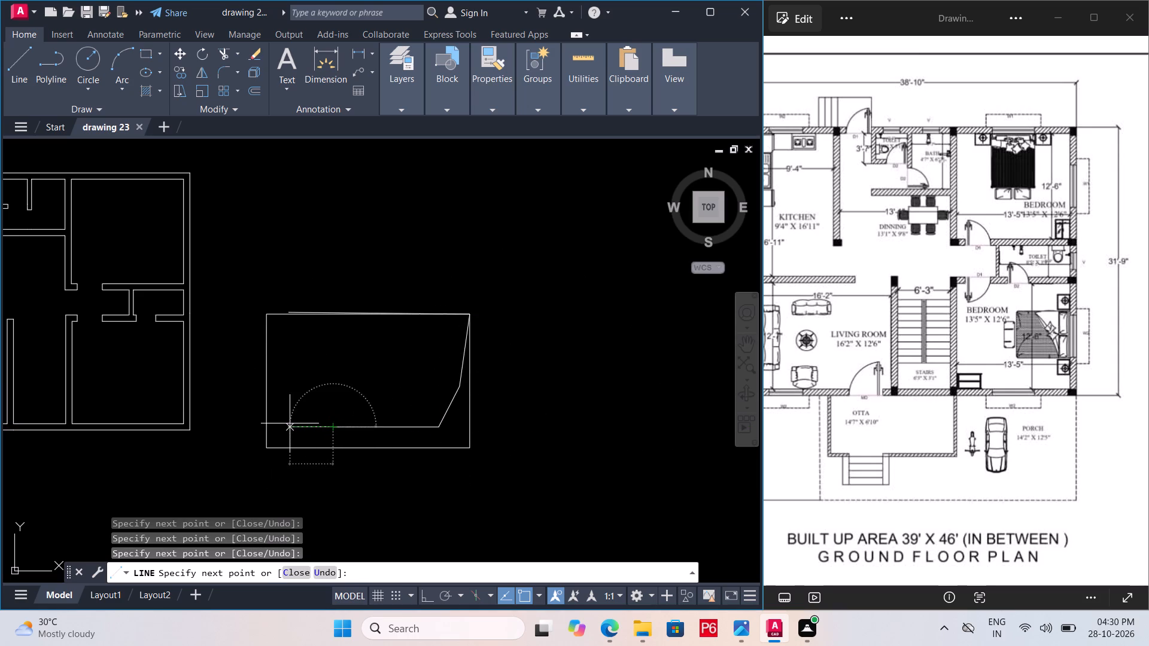
click(290, 423)
click(274, 384)
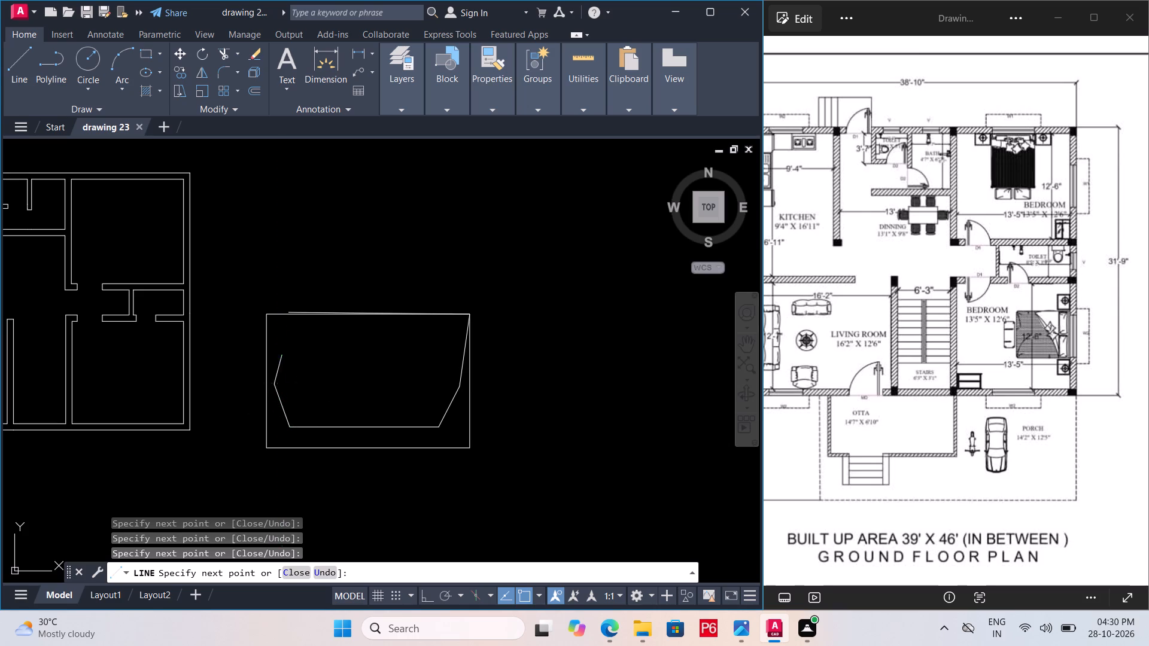
click(284, 355)
double_click(296, 328)
click(329, 332)
click(385, 331)
Zigzag the line chain across the rectangle's interior, reaching the northeast corner area, the south side, the west side and back east.
click(392, 352)
click(457, 332)
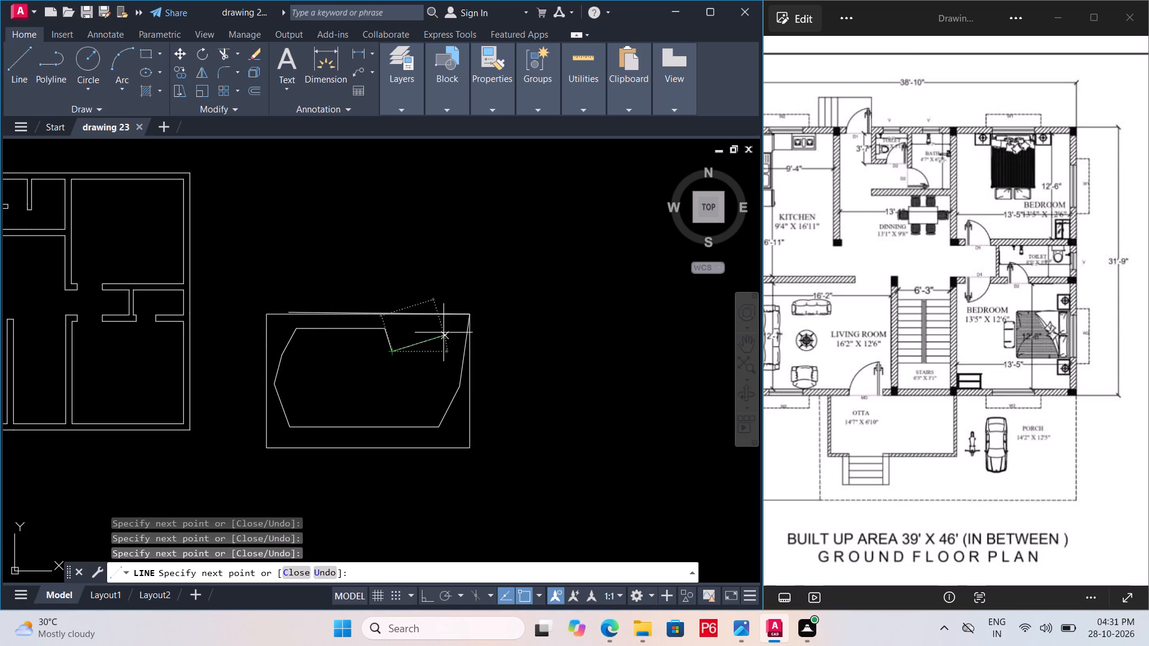
click(419, 379)
drag(336, 425, 330, 428)
click(290, 380)
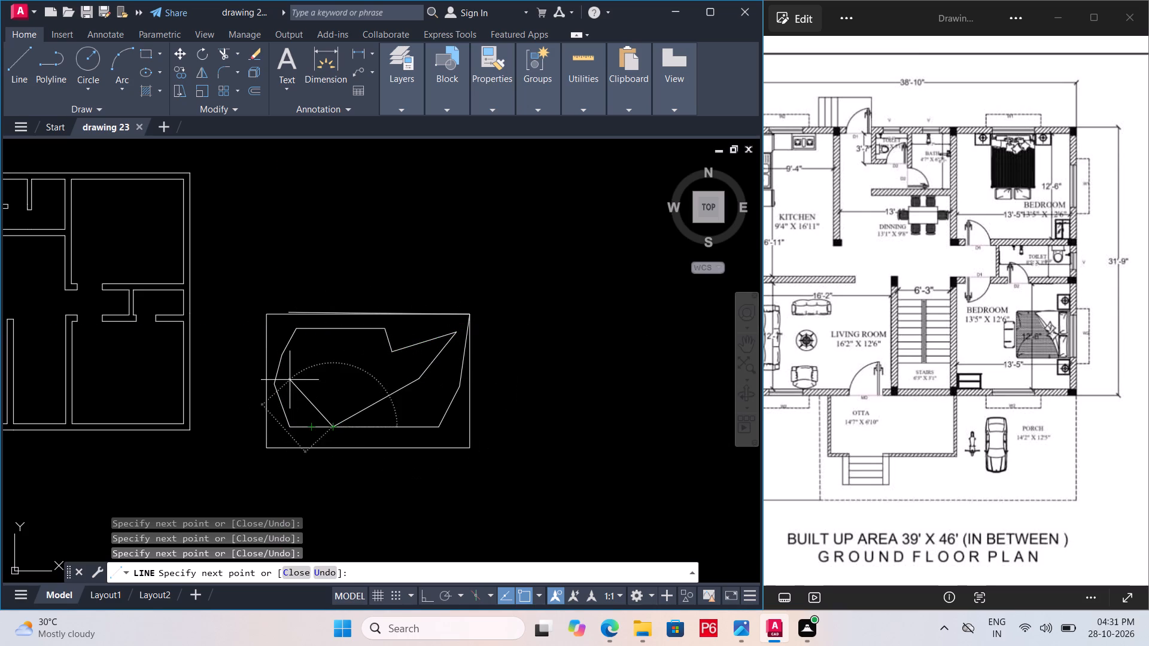
double_click(360, 339)
click(361, 375)
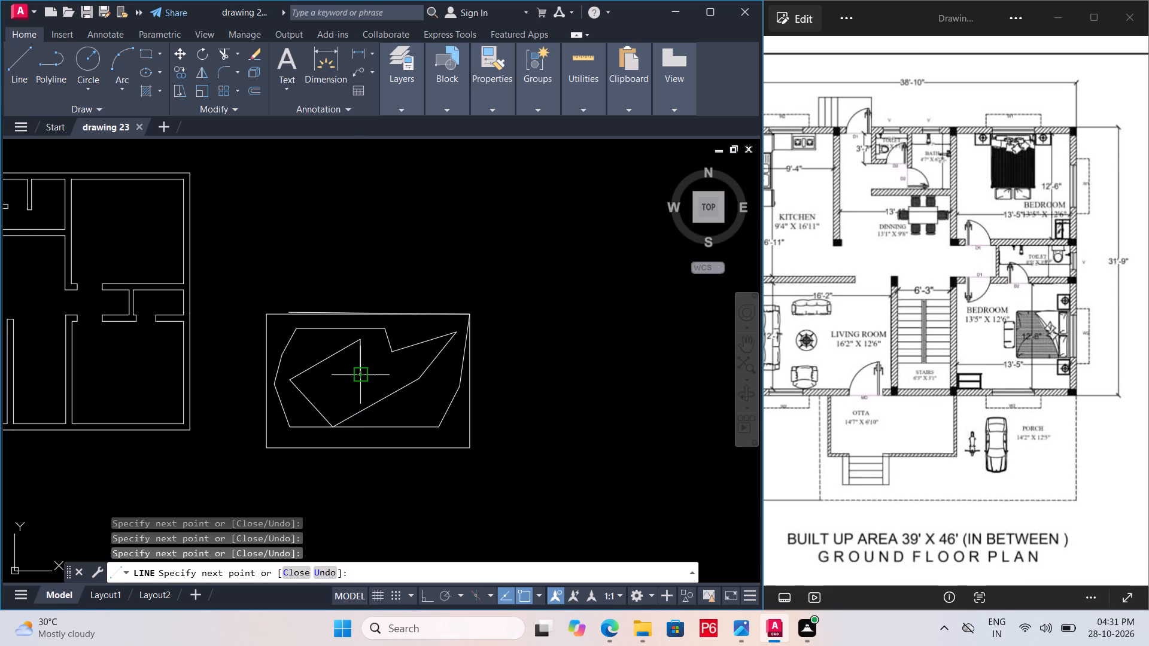
double_click(415, 372)
double_click(432, 386)
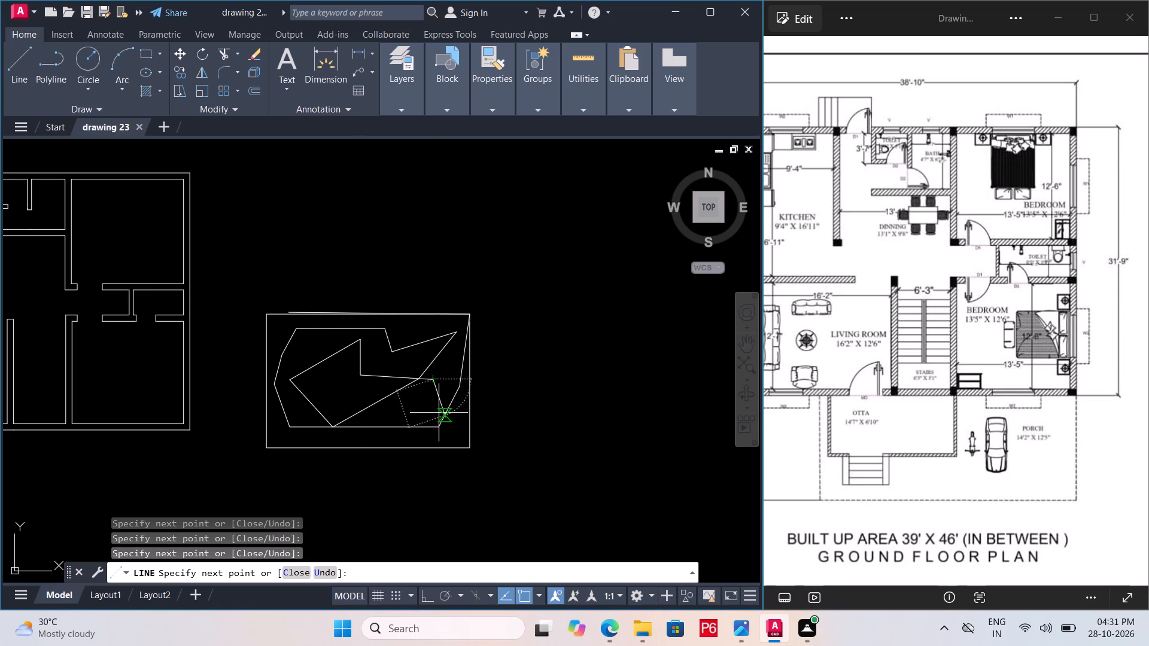
Run the line chain from the southeast interior across to the west side, and back east beneath the rectangle's north side.
click(439, 413)
click(396, 417)
click(349, 396)
drag(326, 390, 318, 384)
double_click(295, 362)
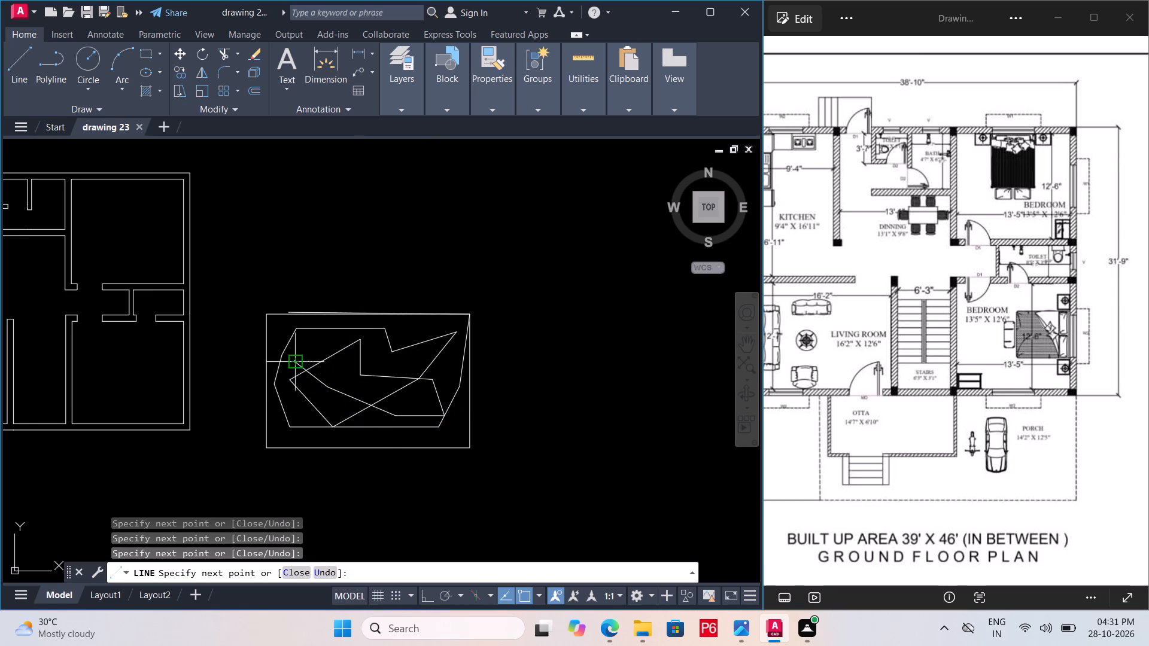
click(317, 337)
click(332, 334)
drag(336, 333, 352, 330)
drag(397, 330, 405, 330)
click(434, 338)
click(449, 343)
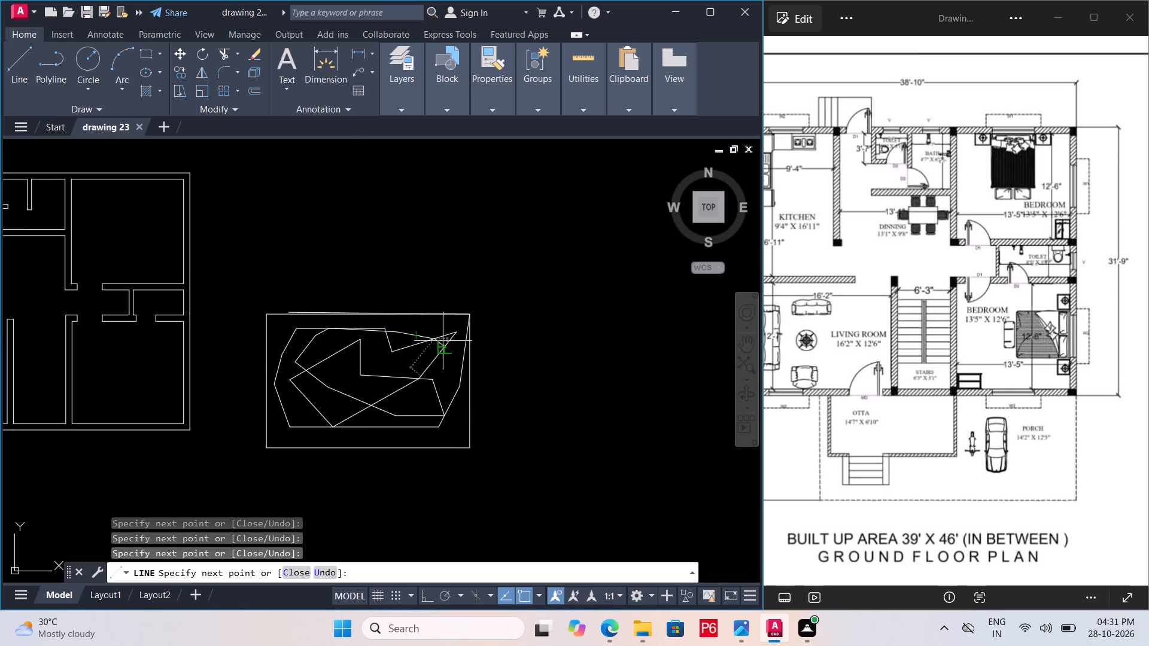
Curve the line chain in short segments down the rectangle's east side and back west along the inner outline's south edge.
click(462, 359)
double_click(470, 373)
drag(467, 393, 466, 399)
double_click(460, 407)
click(449, 413)
click(445, 416)
drag(430, 422, 425, 423)
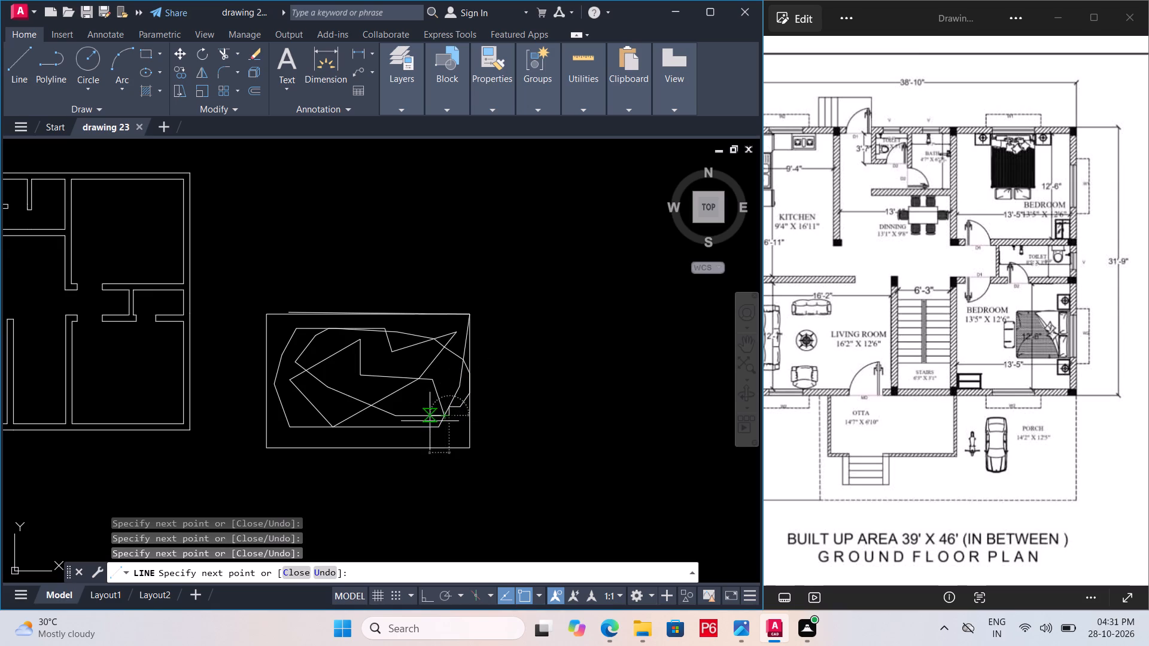
drag(425, 423, 418, 423)
click(410, 423)
drag(407, 425, 399, 425)
drag(394, 426, 388, 427)
drag(388, 428, 379, 428)
drag(370, 428, 363, 429)
drag(362, 429, 353, 429)
drag(346, 429, 338, 430)
click(334, 429)
Draw a smaller rounded loop of short line segments clockwise through the western and central interior, ending in its southwest part.
drag(319, 418, 315, 410)
drag(314, 409, 314, 402)
drag(312, 393, 314, 381)
drag(316, 377, 319, 371)
drag(323, 363, 338, 359)
drag(346, 357, 352, 356)
click(365, 355)
click(377, 356)
click(386, 357)
double_click(396, 362)
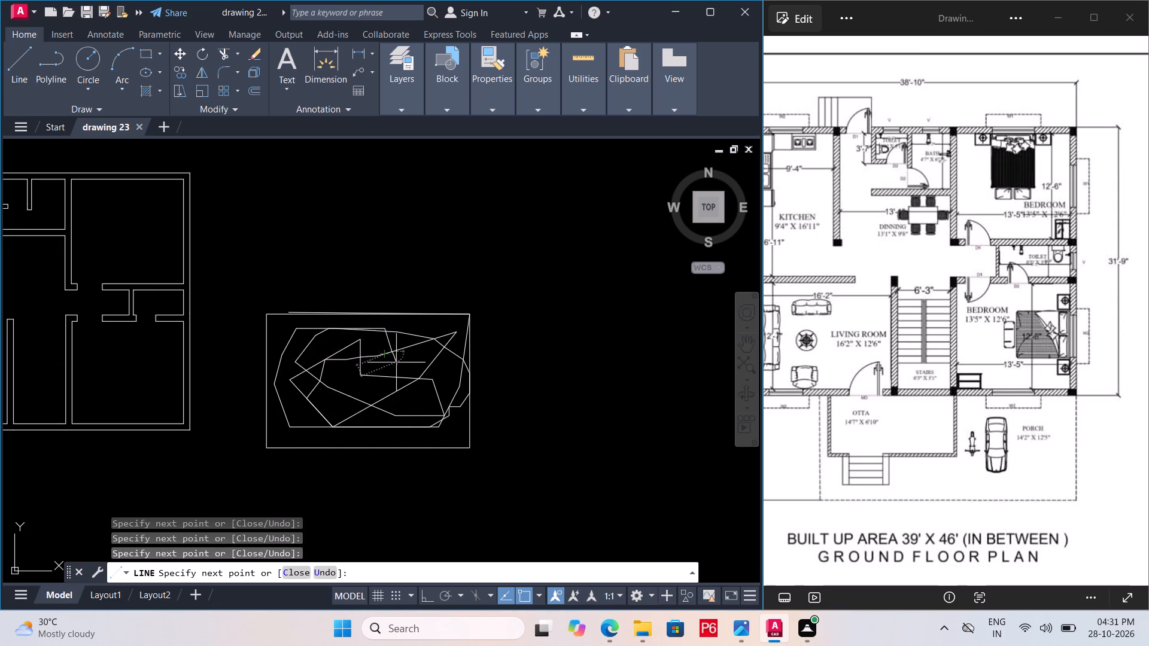
click(403, 369)
drag(407, 387, 407, 392)
drag(403, 397, 397, 402)
double_click(393, 403)
drag(387, 404, 375, 408)
drag(360, 412, 337, 413)
click(329, 415)
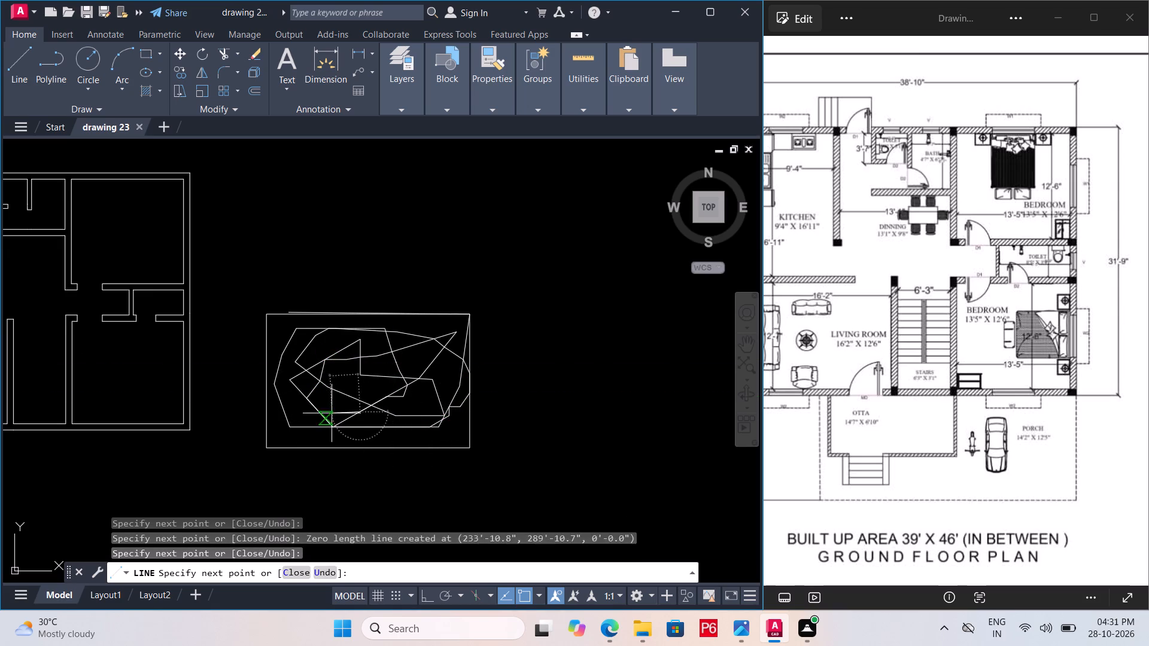
Extend the line chain around the southwest interior, up its west side and over to the upper centre.
drag(327, 415, 318, 415)
drag(308, 413, 302, 405)
drag(300, 403, 299, 397)
click(296, 391)
click(303, 372)
drag(315, 364, 336, 356)
drag(346, 353, 354, 354)
click(354, 354)
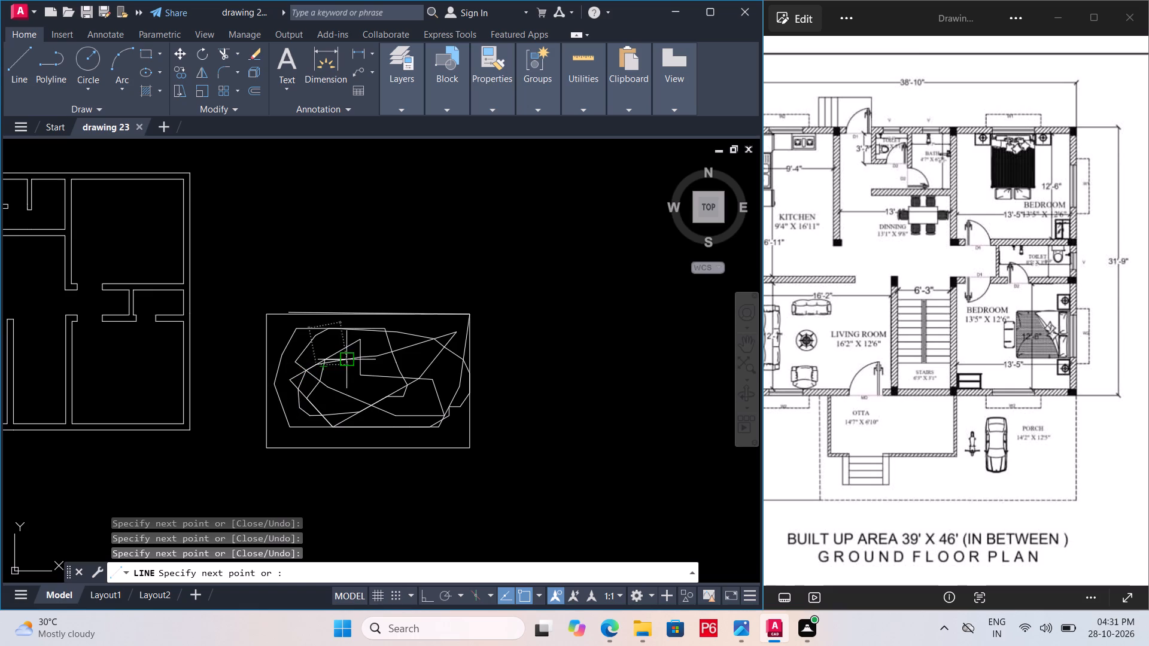
Sweep the line chain east across the upper interior, around the rectangle's east side and back west to the lower centre.
drag(377, 353, 387, 353)
drag(406, 352, 414, 351)
drag(427, 348, 433, 349)
drag(457, 353, 466, 357)
drag(469, 362, 473, 371)
click(468, 398)
drag(462, 403, 426, 414)
drag(417, 416, 416, 417)
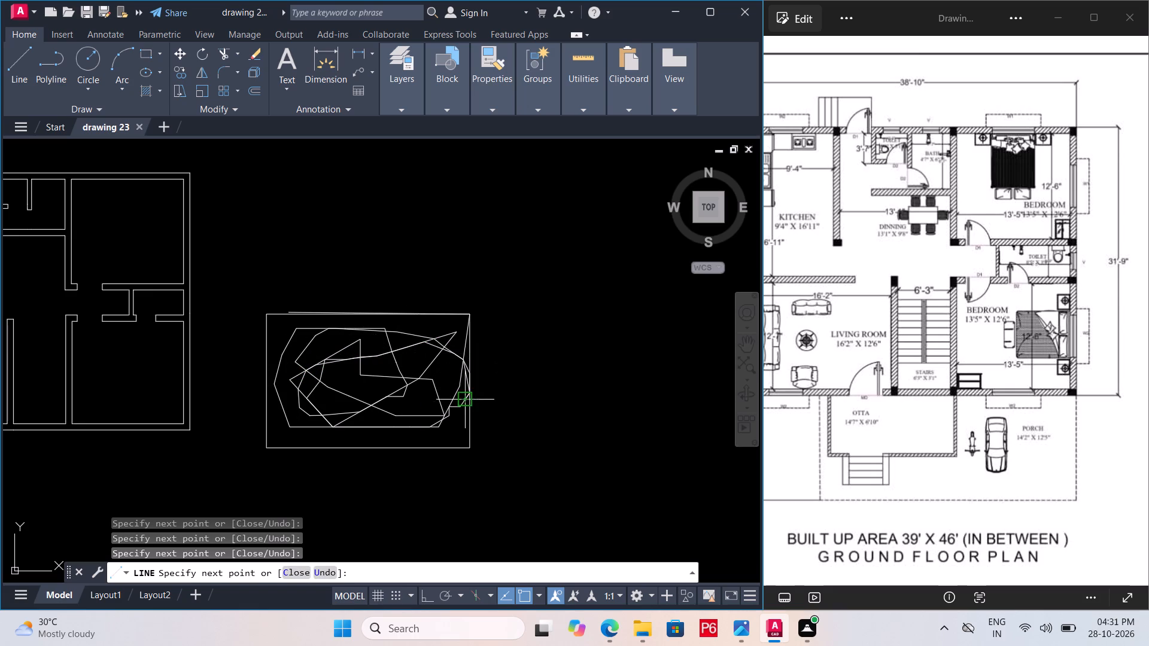
drag(416, 417, 409, 418)
click(393, 415)
drag(381, 415, 373, 410)
drag(367, 408, 361, 404)
click(356, 403)
Draw a small clockwise loop of line segments around the centre of the rectangle.
drag(351, 392, 351, 386)
double_click(351, 380)
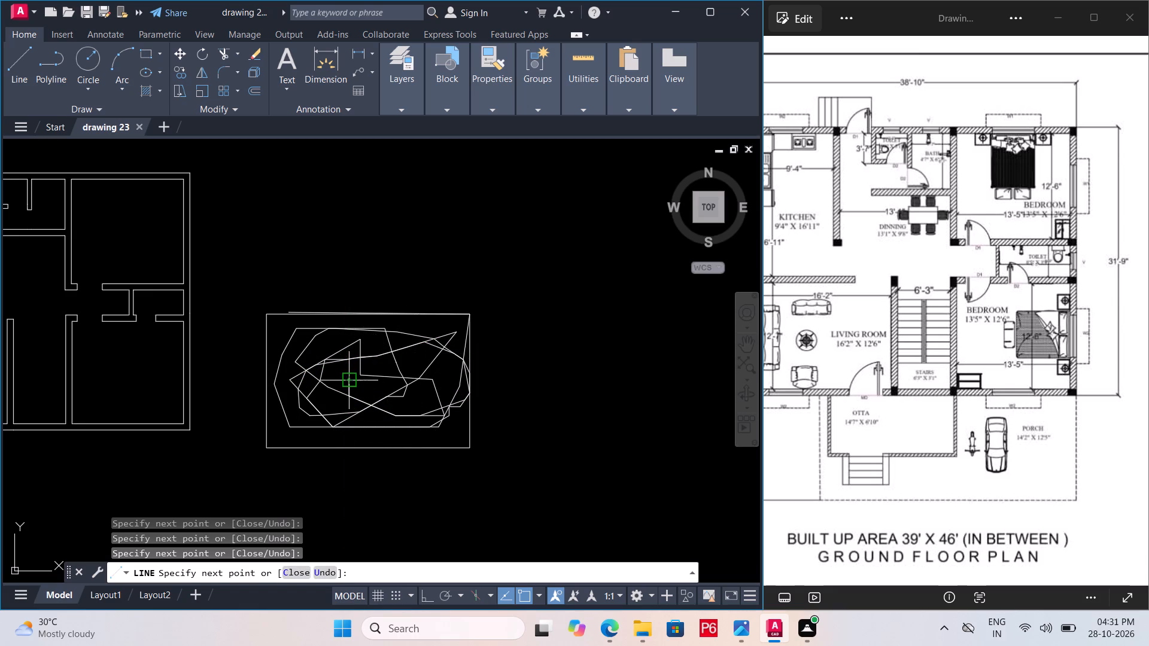
drag(355, 373, 366, 370)
drag(387, 361, 397, 359)
drag(405, 358, 411, 359)
click(418, 364)
drag(424, 373, 424, 397)
drag(418, 396, 390, 396)
drag(362, 398, 361, 400)
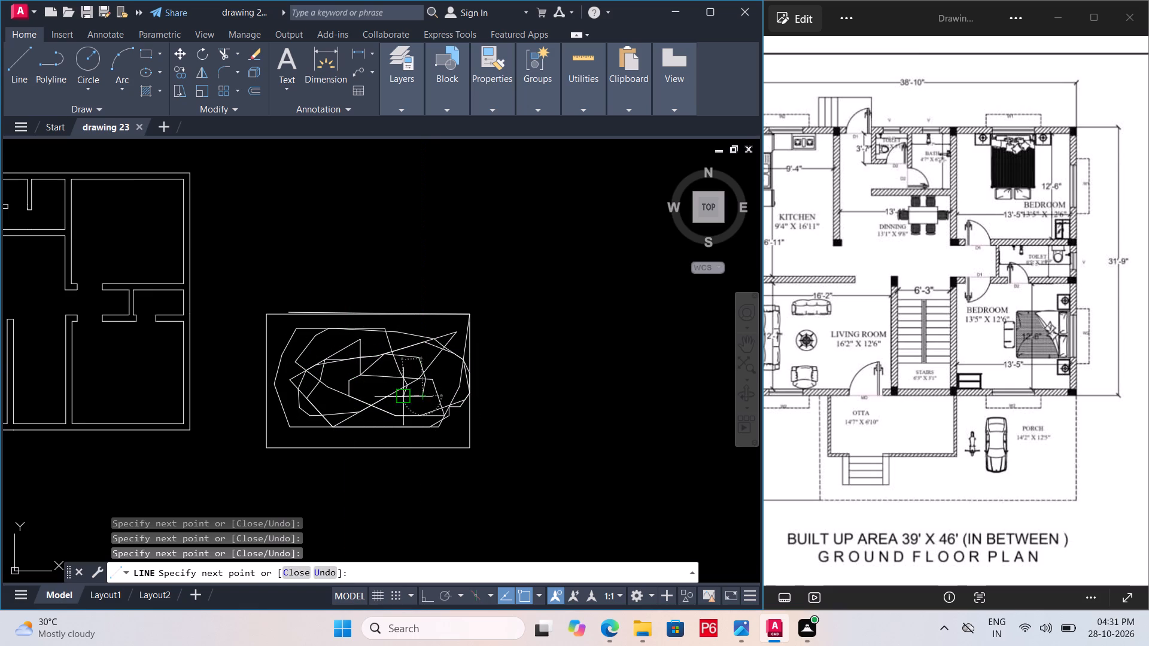
Draw a loop of line segments around the rectangle's western half, then cross back through its middle to the west side.
drag(361, 400, 357, 401)
drag(339, 401, 323, 399)
drag(298, 394, 290, 389)
click(285, 383)
drag(285, 379, 288, 371)
drag(294, 360, 303, 352)
drag(309, 346, 320, 342)
drag(324, 338, 341, 339)
drag(353, 338, 362, 339)
drag(372, 339, 378, 340)
click(387, 343)
click(395, 356)
drag(395, 364, 389, 373)
drag(383, 377, 368, 386)
drag(355, 388, 326, 392)
drag(291, 394, 279, 394)
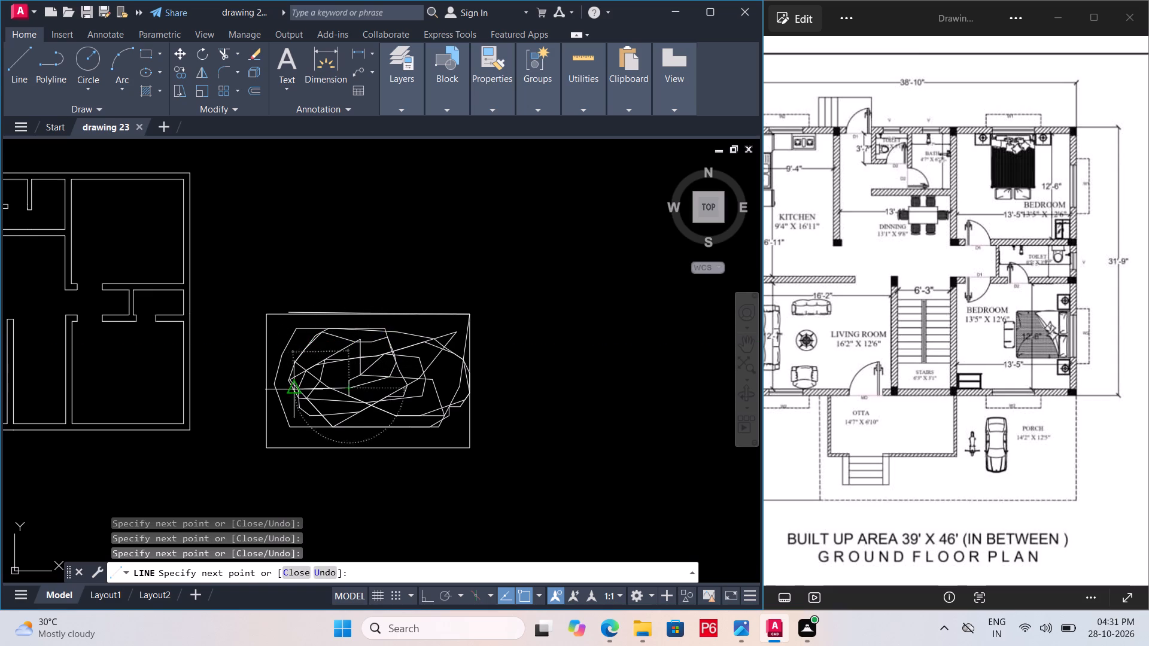
Draw another clockwise loop of line segments in the western half, starting at the rectangle's west edge and returning through the centre.
click(265, 386)
drag(262, 380, 265, 371)
drag(273, 349, 293, 343)
drag(306, 340, 317, 341)
drag(326, 340, 334, 341)
drag(344, 341, 349, 345)
drag(354, 354, 357, 359)
drag(358, 364, 357, 382)
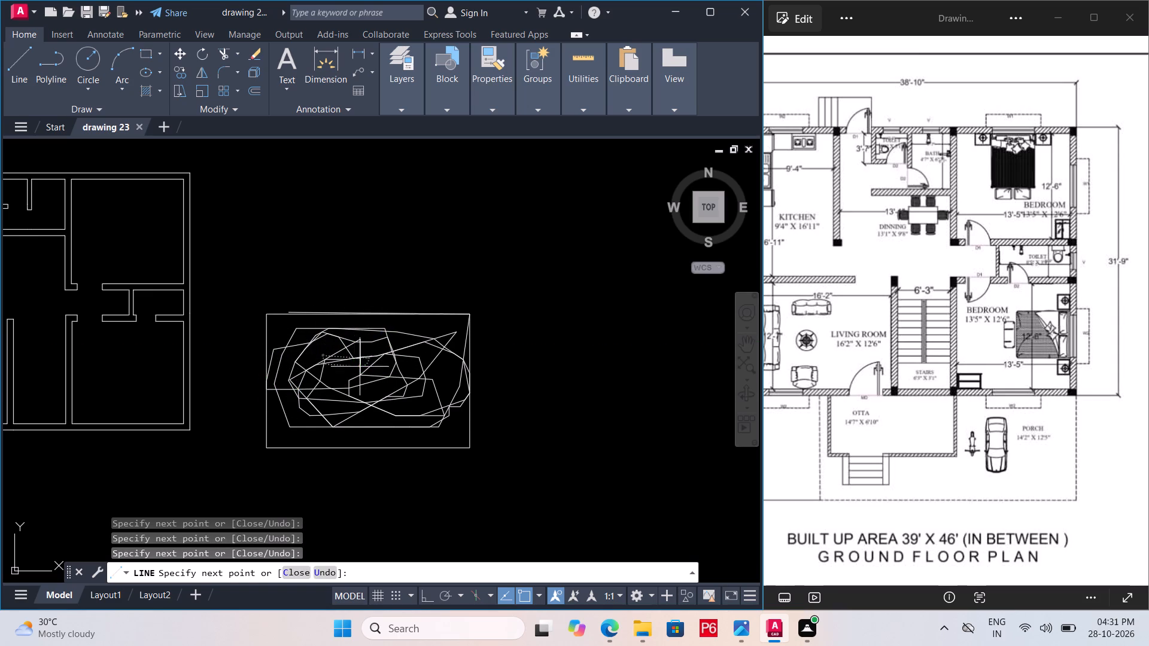
click(355, 385)
drag(351, 388, 339, 388)
drag(322, 389, 312, 390)
drag(311, 390, 301, 390)
click(291, 387)
click(286, 381)
Draw a small inner loop of short line segments west of the rectangle's centre, finishing at the loop's north side.
click(290, 371)
drag(305, 368, 320, 368)
drag(333, 367, 342, 368)
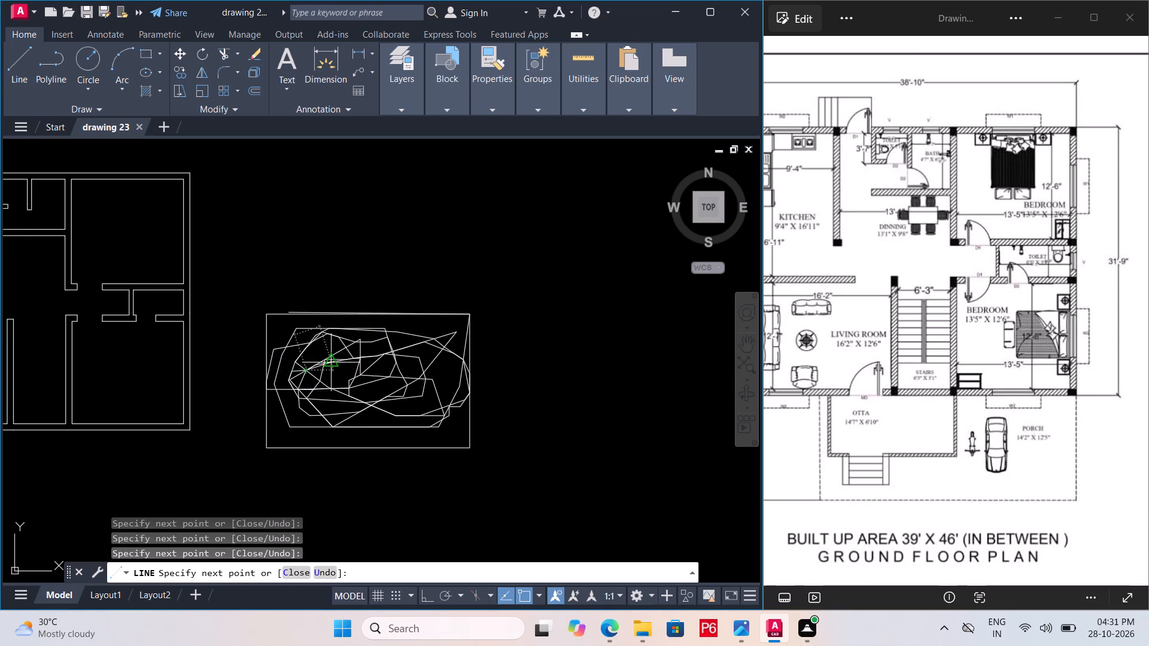
drag(349, 367, 356, 368)
drag(359, 371, 365, 378)
drag(365, 380, 358, 402)
drag(345, 409, 335, 406)
drag(326, 402, 322, 386)
drag(321, 382, 327, 365)
drag(344, 355, 349, 352)
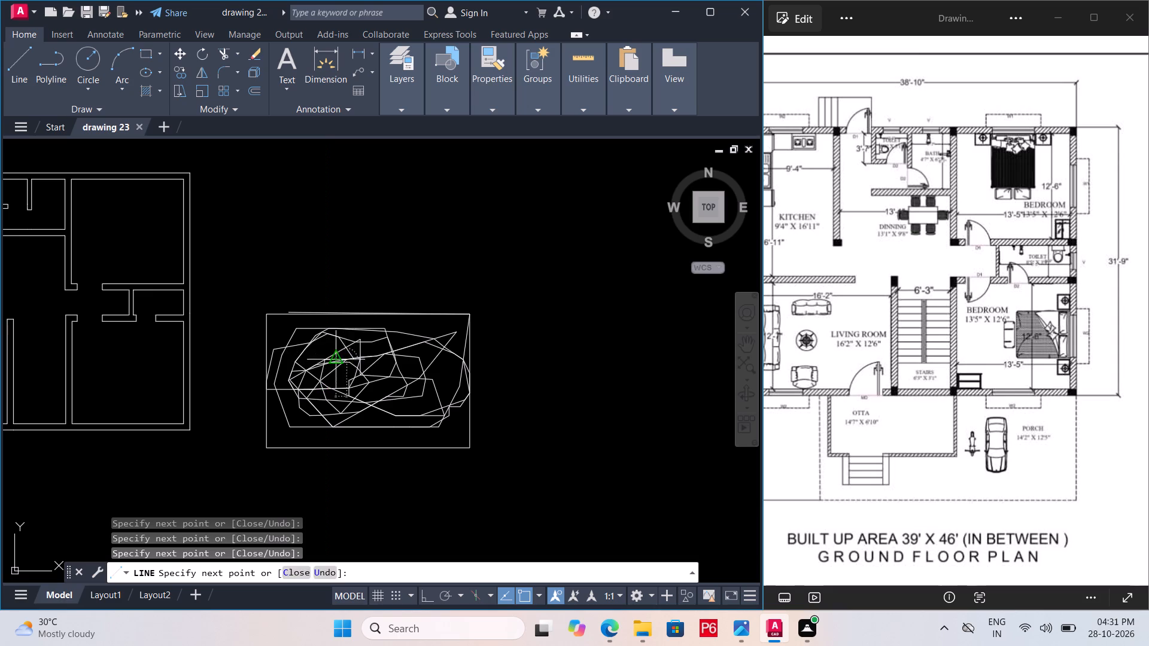
Draw a wide clockwise oval of line segments through the east and south interior, ending near the rectangle's west side.
drag(361, 350, 372, 348)
drag(379, 346, 385, 346)
drag(390, 346, 402, 347)
drag(409, 349, 424, 352)
drag(430, 355, 440, 366)
click(443, 386)
drag(444, 391, 442, 404)
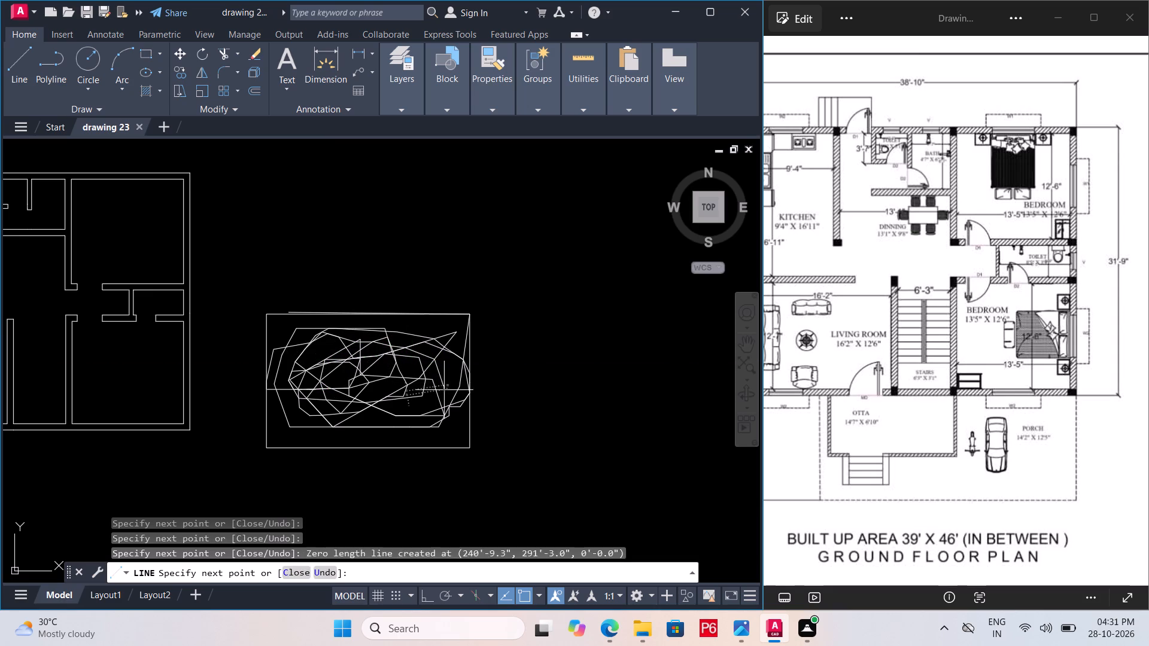
drag(436, 408, 427, 415)
drag(422, 418, 390, 422)
drag(377, 421, 366, 421)
drag(360, 421, 353, 421)
drag(345, 420, 326, 416)
drag(324, 415, 308, 409)
drag(290, 397, 282, 389)
drag(281, 387, 281, 383)
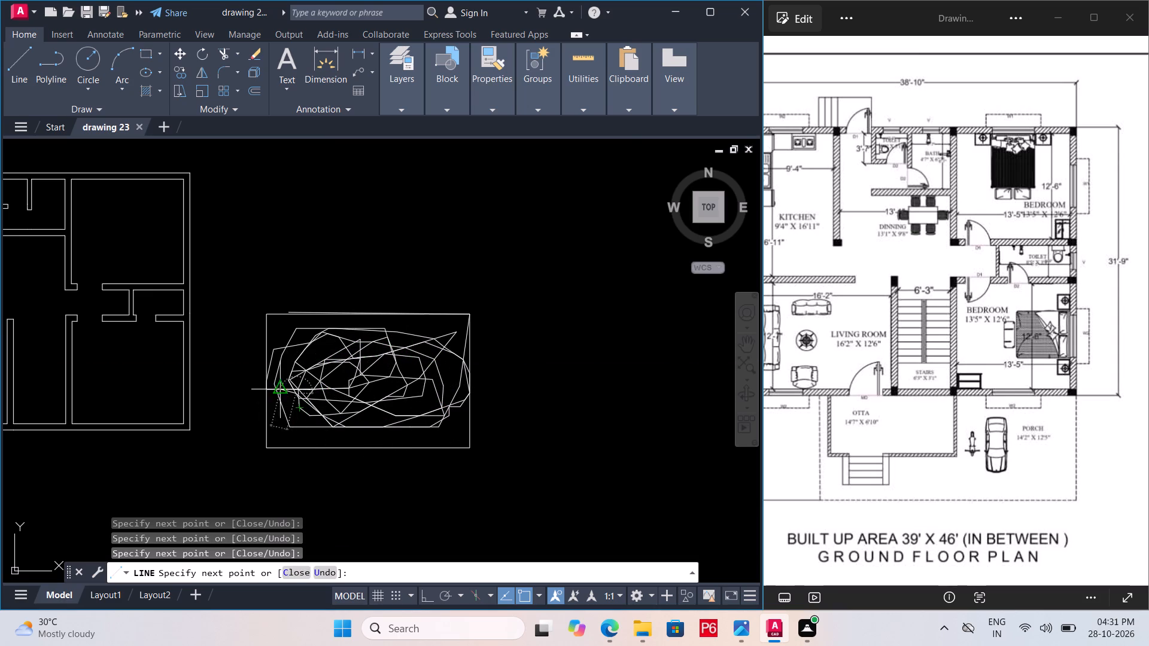
Draw a chain of line segments from the rectangle's west side across its northern interior to the east side.
drag(281, 383, 281, 380)
click(281, 370)
drag(294, 354, 323, 347)
drag(335, 347, 345, 347)
drag(366, 345, 375, 343)
drag(381, 342, 388, 342)
click(420, 345)
drag(427, 345, 455, 358)
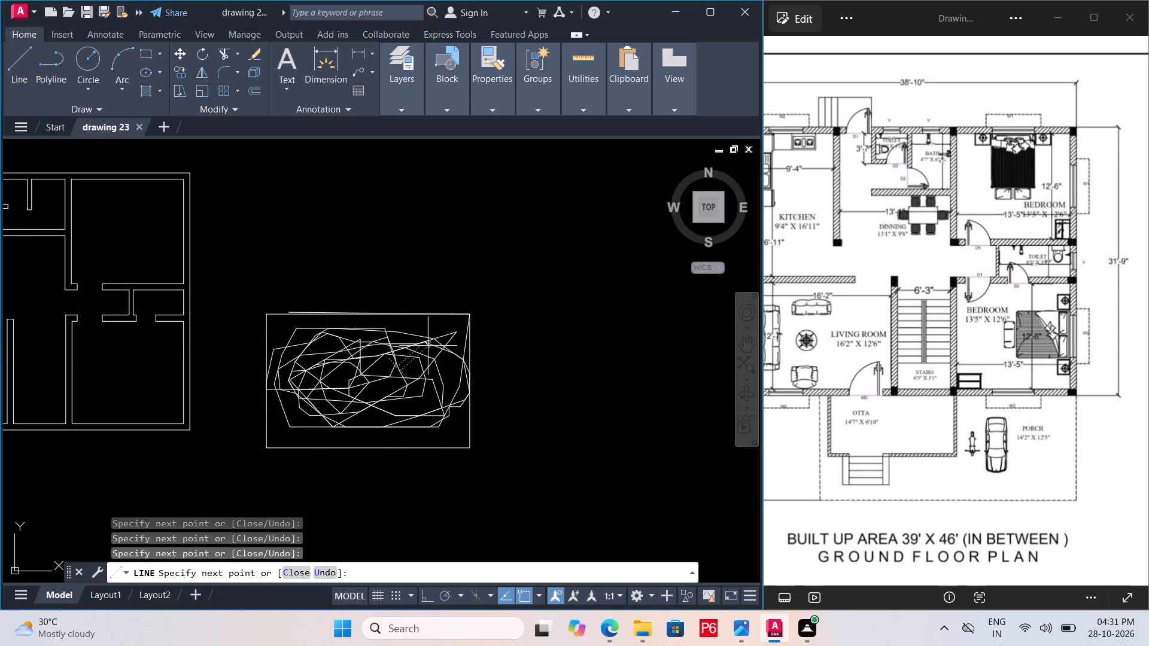
drag(455, 358, 456, 360)
click(456, 363)
Continue the line segments down the east side and along the southern interior back to the west edge.
drag(457, 385, 458, 392)
drag(455, 401, 454, 409)
drag(446, 417, 418, 414)
drag(399, 413, 382, 413)
drag(379, 415, 350, 416)
drag(341, 419, 327, 421)
drag(321, 421, 320, 421)
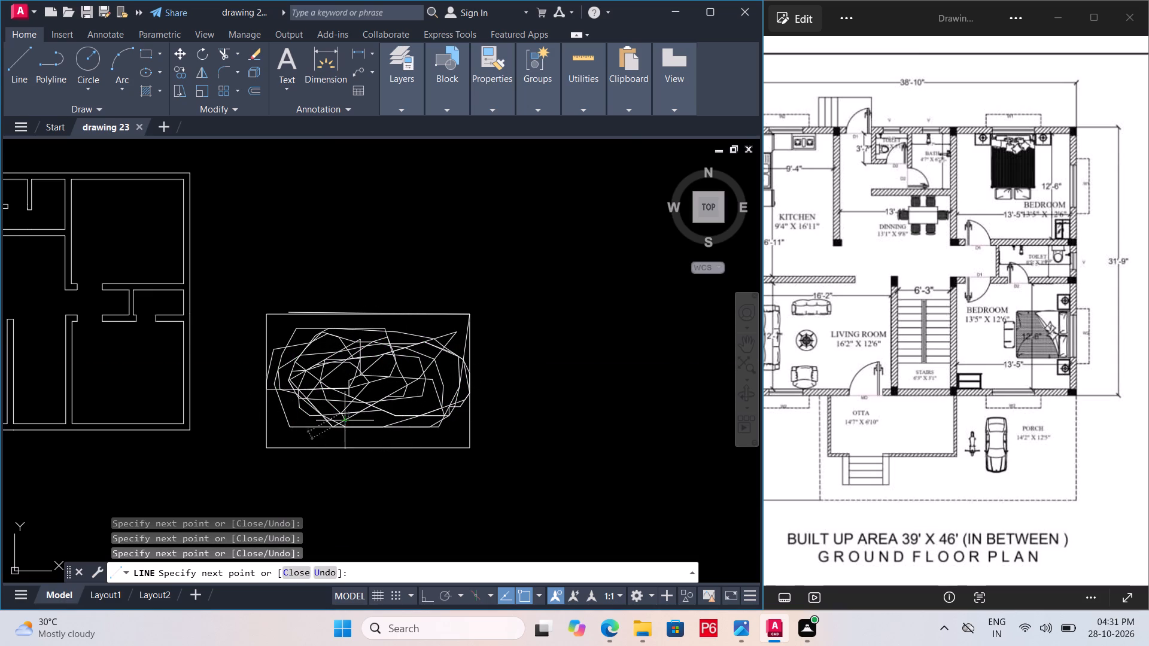
drag(320, 421, 308, 422)
drag(288, 422, 278, 418)
drag(274, 416, 273, 401)
drag(273, 398, 273, 389)
Draw line segments up from the west edge and along the northern interior to the northeast part of the rectangle.
drag(273, 377, 278, 368)
drag(283, 358, 290, 357)
drag(292, 356, 298, 350)
drag(305, 341, 317, 340)
drag(327, 337, 333, 337)
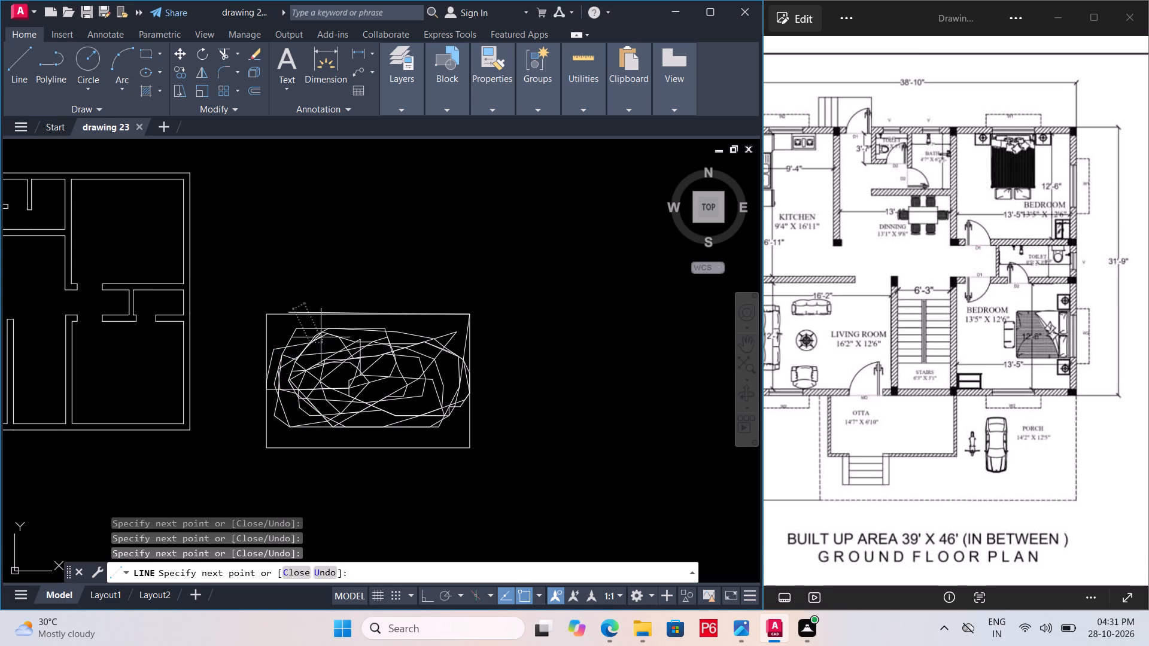
drag(333, 337, 339, 336)
click(351, 335)
drag(363, 336, 379, 336)
click(386, 336)
drag(398, 337, 406, 339)
click(411, 339)
drag(420, 339, 422, 348)
Continue the line segments south through the eastern half, then west below the centre to the western interior.
click(420, 351)
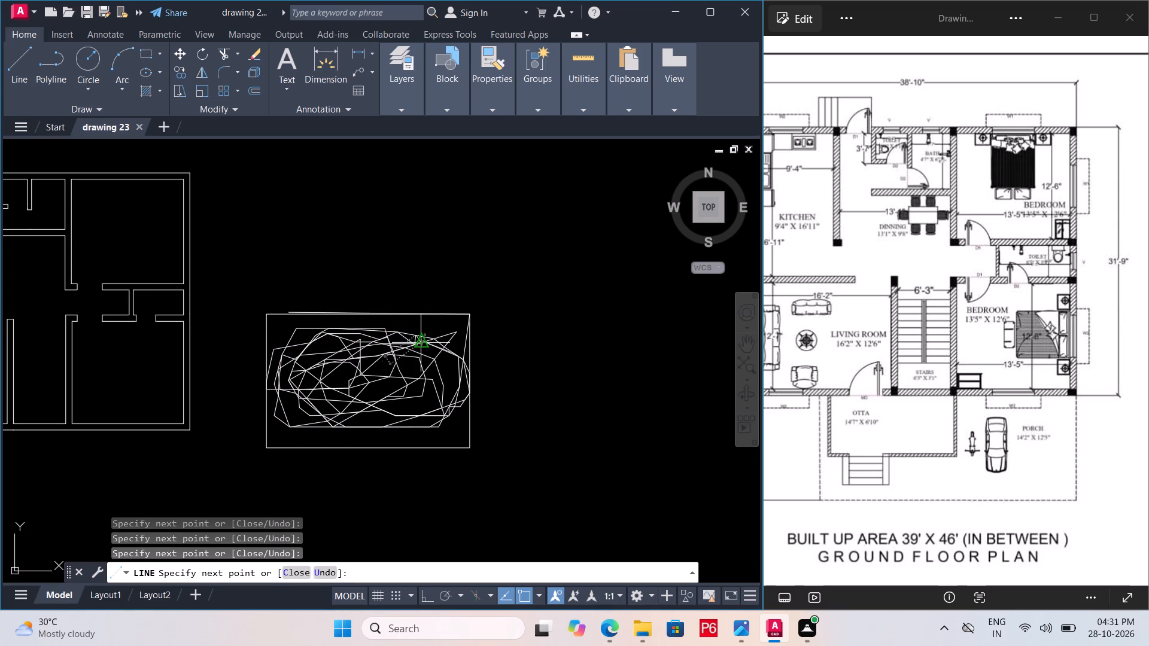
click(419, 375)
drag(419, 380, 419, 386)
click(406, 395)
drag(391, 396, 361, 400)
drag(354, 400, 342, 397)
click(329, 394)
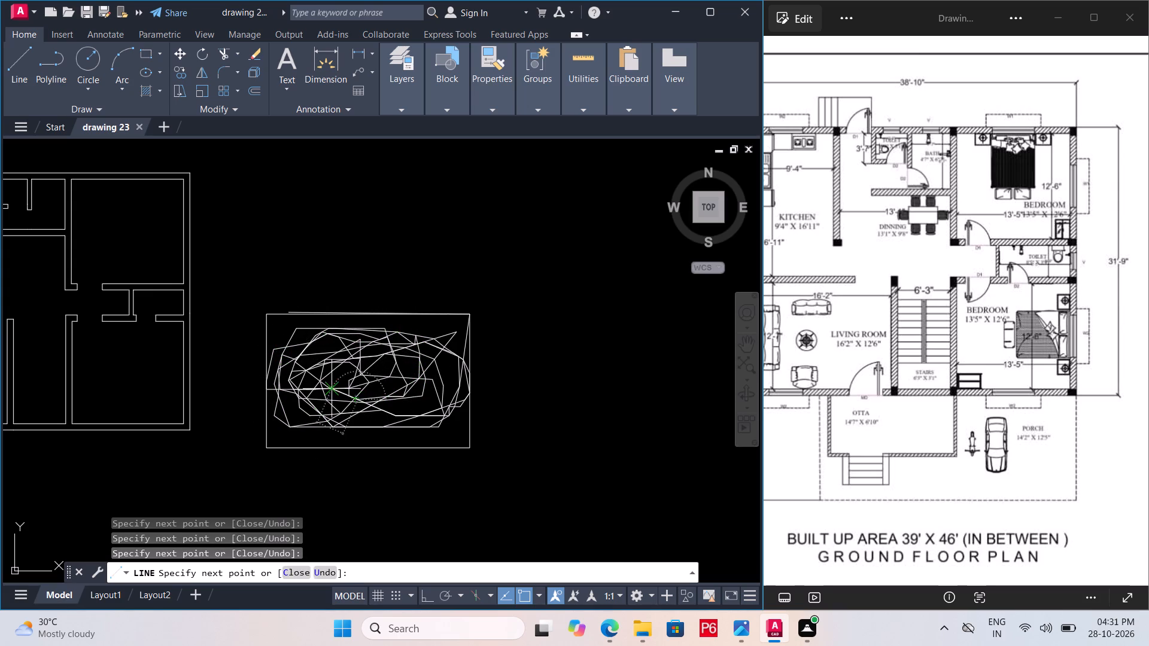
click(321, 388)
Draw an arc of line segments up from the western interior and over the north side, ending northeast of centre.
drag(321, 388, 318, 380)
drag(315, 374, 315, 367)
click(317, 358)
click(326, 345)
click(342, 342)
click(352, 342)
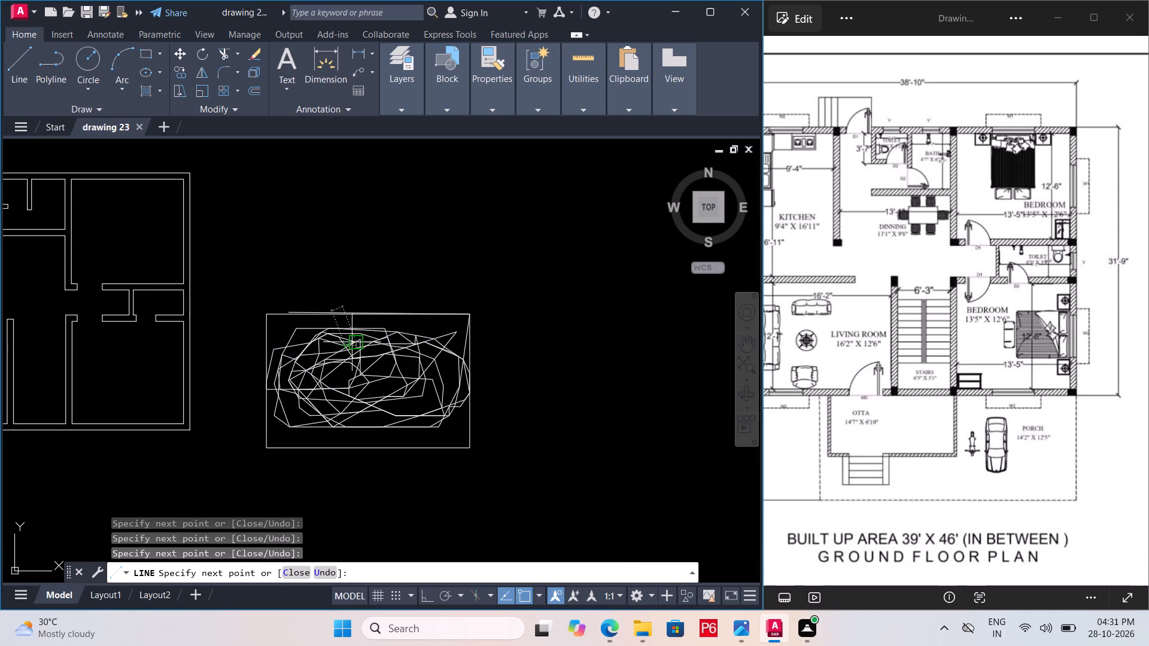
drag(369, 339, 378, 339)
click(391, 337)
click(403, 343)
Continue the line segments south past the centre and west through the southern interior, ending on the west side.
click(403, 355)
click(403, 366)
click(402, 377)
drag(401, 385, 399, 392)
drag(396, 395, 394, 399)
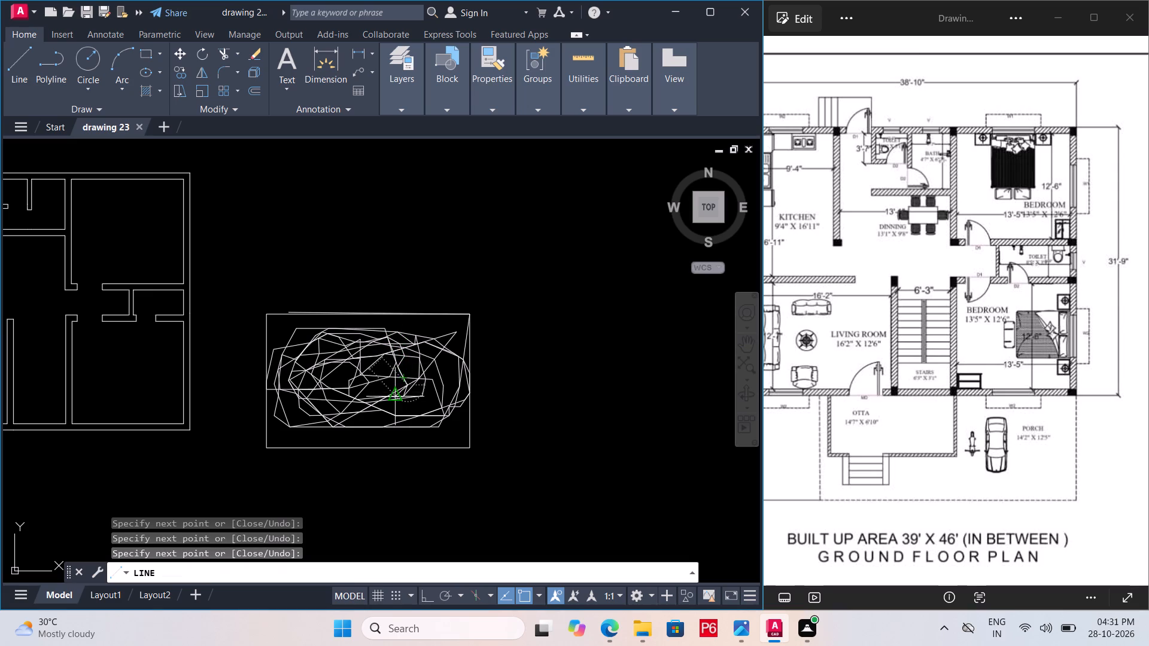
drag(394, 399, 384, 400)
click(354, 404)
drag(348, 405, 340, 405)
drag(330, 405, 323, 403)
drag(315, 400, 305, 388)
Draw line segments from the west side up and across the northern interior to the northeast part of the rectangle.
drag(301, 385, 300, 377)
drag(300, 371, 302, 365)
drag(309, 363, 317, 359)
drag(331, 356, 342, 349)
click(349, 345)
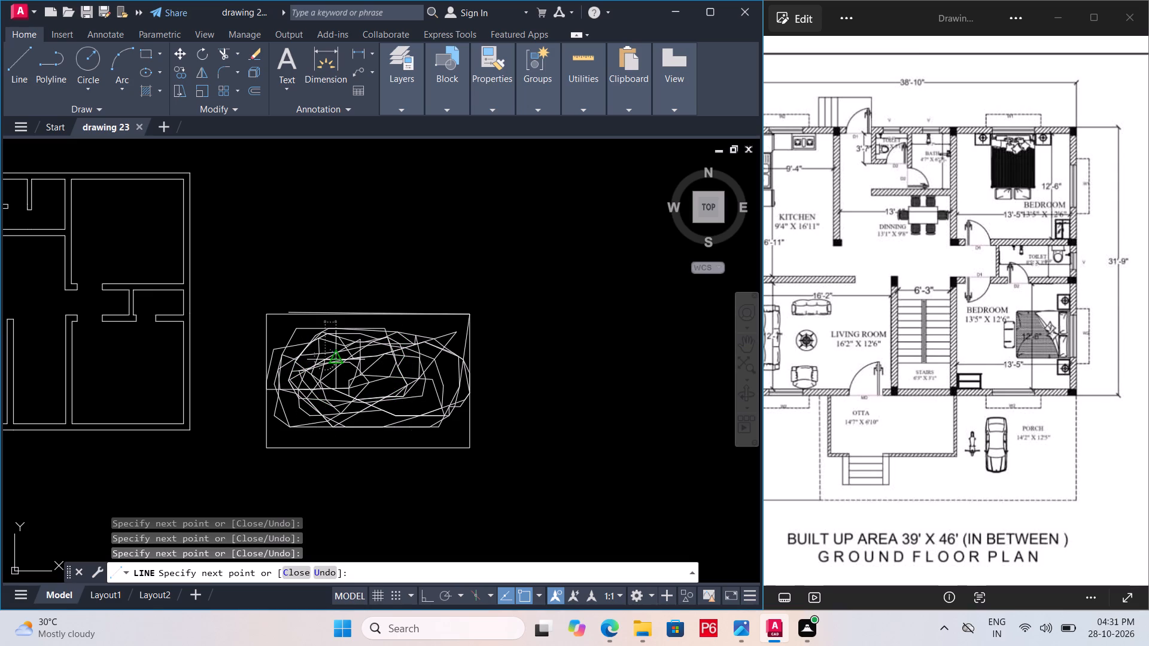
drag(357, 342, 374, 341)
drag(392, 340, 404, 340)
drag(419, 340, 430, 343)
click(437, 346)
Continue the line segments down the east side and west below the centre, ending near the rectangle's west edge.
drag(444, 356, 448, 366)
click(448, 387)
drag(442, 395, 429, 398)
drag(405, 404, 399, 404)
click(333, 400)
drag(323, 397, 313, 390)
drag(279, 374, 278, 367)
Draw a clockwise loop of line segments from the northwest interior to east of centre, returning through the middle to the west.
drag(278, 360, 295, 354)
click(312, 346)
drag(340, 339, 344, 339)
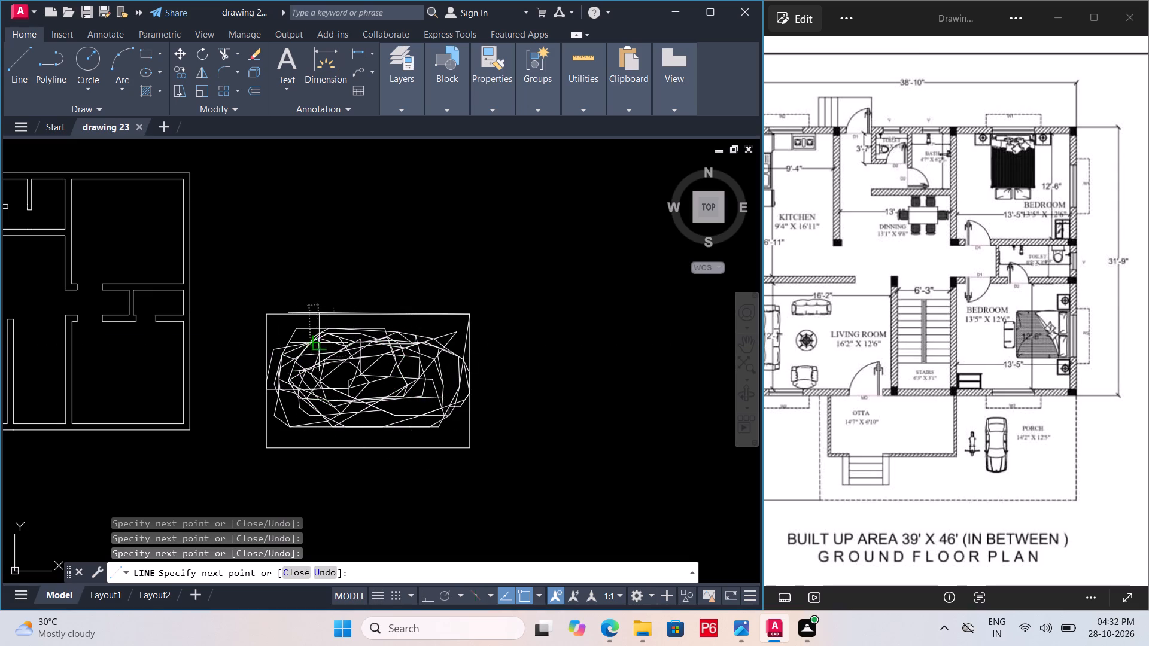
drag(344, 339, 354, 339)
drag(367, 339, 385, 340)
click(399, 346)
click(421, 352)
click(420, 356)
click(414, 376)
drag(388, 385, 361, 386)
click(316, 388)
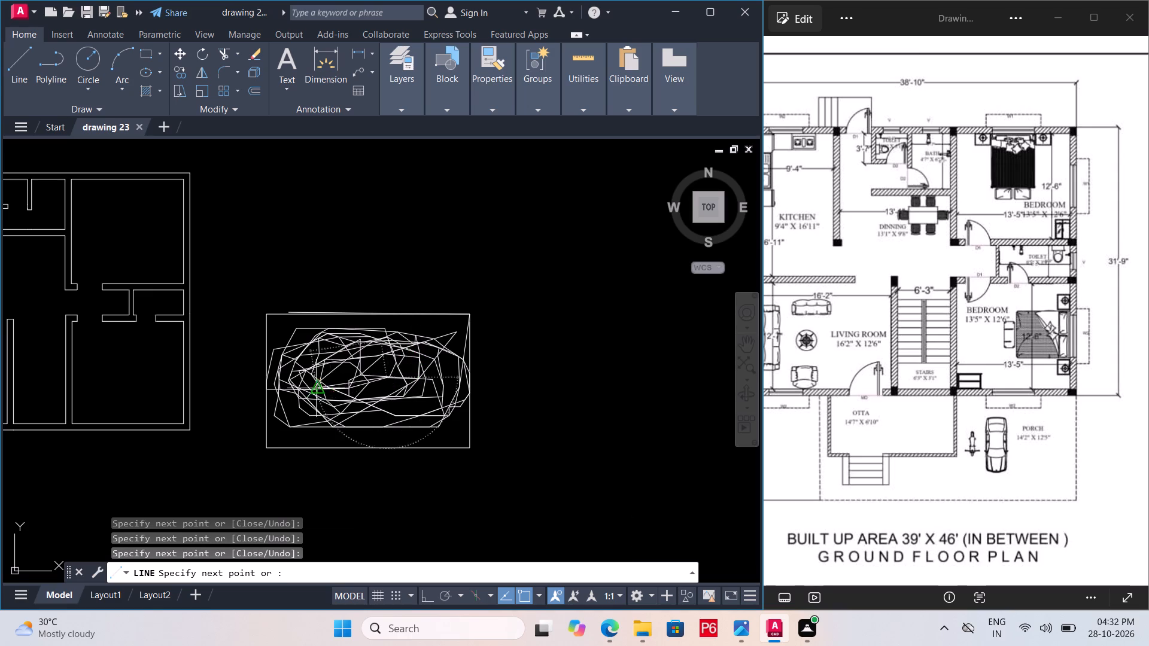
Draw another clockwise loop of line segments over the north interior to the east side, returning below the centre to the west.
drag(315, 380, 315, 370)
click(315, 358)
drag(344, 352, 354, 348)
drag(371, 344, 387, 343)
drag(402, 343, 425, 343)
click(427, 345)
click(431, 349)
drag(436, 362, 437, 367)
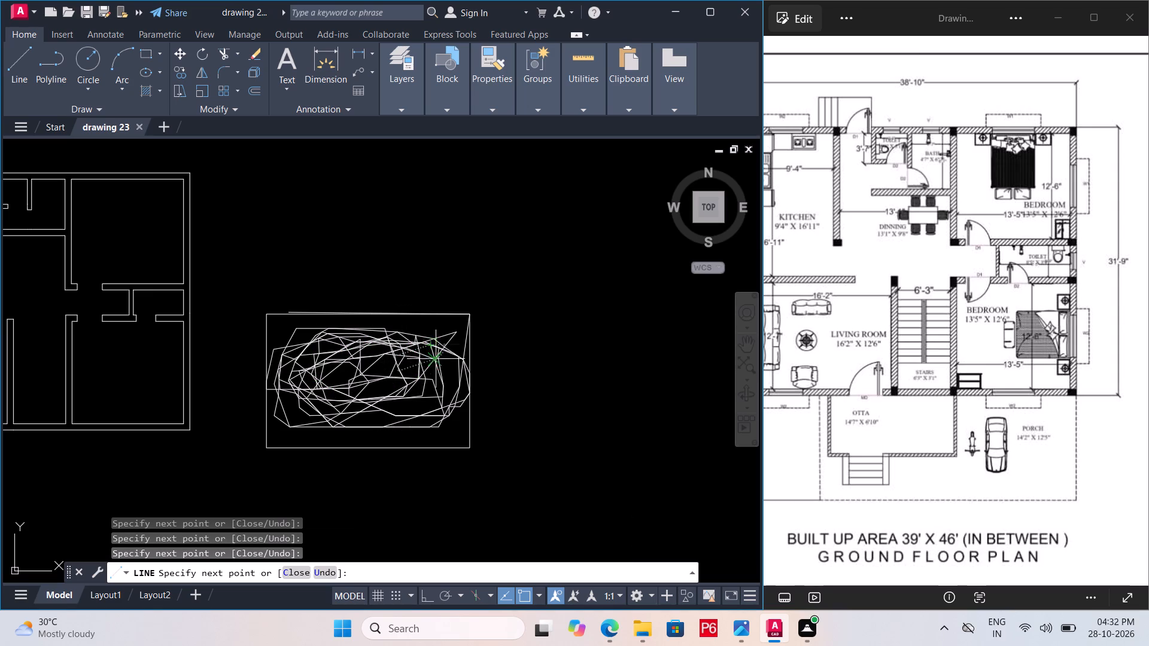
drag(437, 367, 437, 368)
click(437, 377)
drag(417, 386, 402, 391)
drag(390, 391, 372, 391)
drag(357, 391, 318, 387)
click(312, 383)
Draw an arc of line segments from the western interior along the north side to the rectangle's northeast part.
drag(311, 383, 309, 371)
drag(309, 370, 310, 364)
click(312, 353)
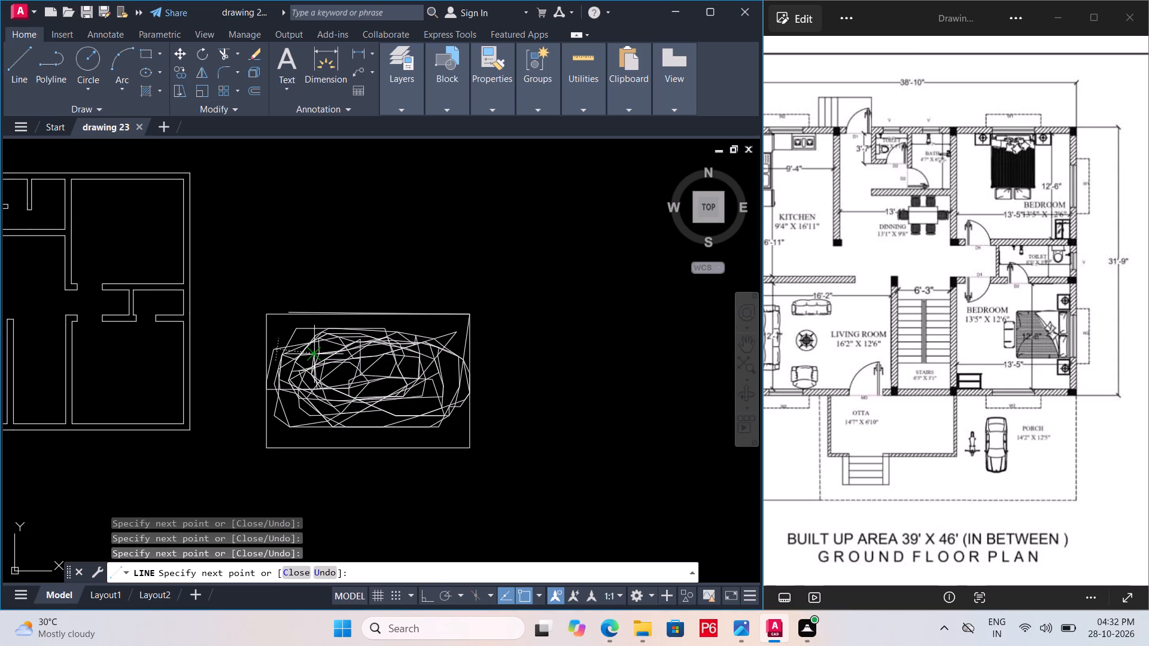
drag(323, 346, 335, 345)
drag(346, 341, 354, 339)
drag(373, 337, 391, 336)
drag(405, 336, 427, 336)
click(440, 336)
click(441, 348)
Continue the line segments down the east side and west along the southern interior to just south of the centre.
drag(445, 361, 449, 373)
drag(451, 378, 454, 386)
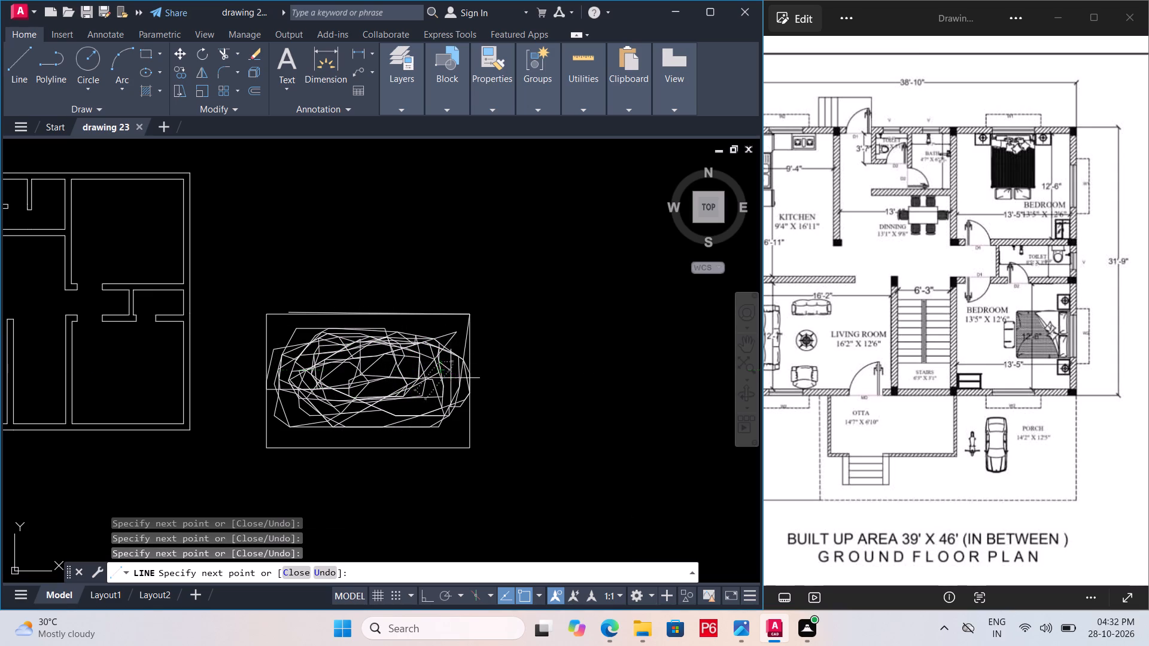
drag(454, 386, 454, 387)
drag(451, 394, 451, 401)
drag(445, 404, 416, 406)
drag(411, 406, 390, 406)
click(386, 405)
click(375, 400)
Draw line segments north through the centre and curl them counterclockwise into a small loop in the northwest interior.
drag(368, 391, 367, 385)
click(365, 376)
drag(365, 371, 364, 366)
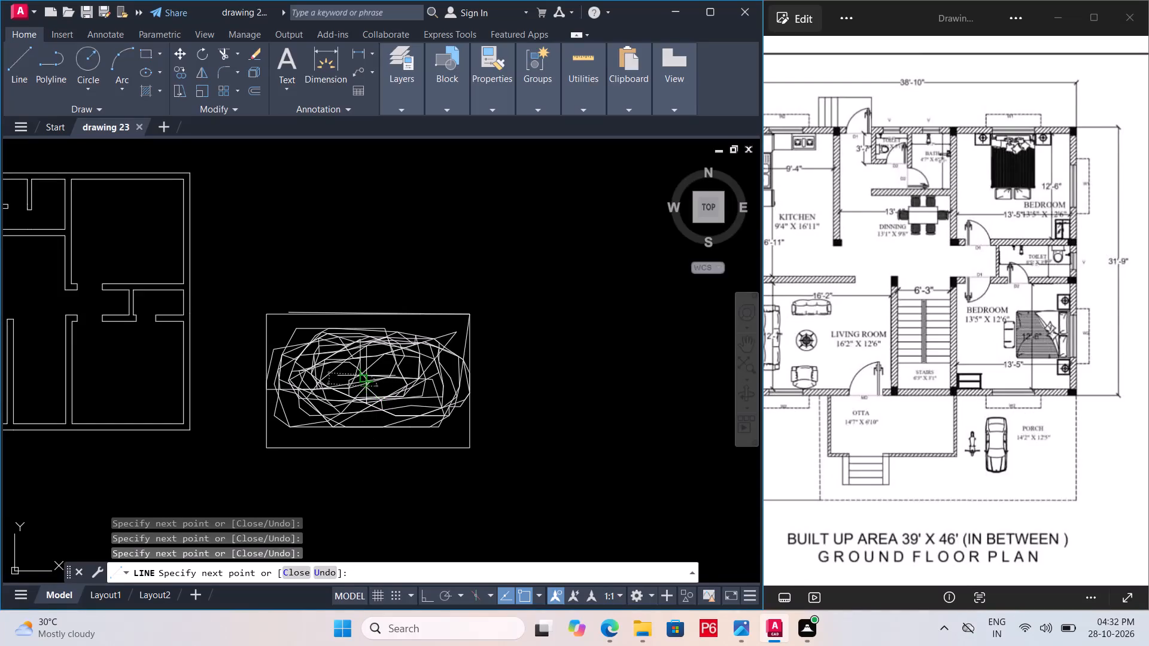
drag(364, 366, 363, 364)
click(361, 361)
click(351, 351)
click(326, 357)
drag(313, 360, 315, 367)
click(325, 376)
double_click(342, 367)
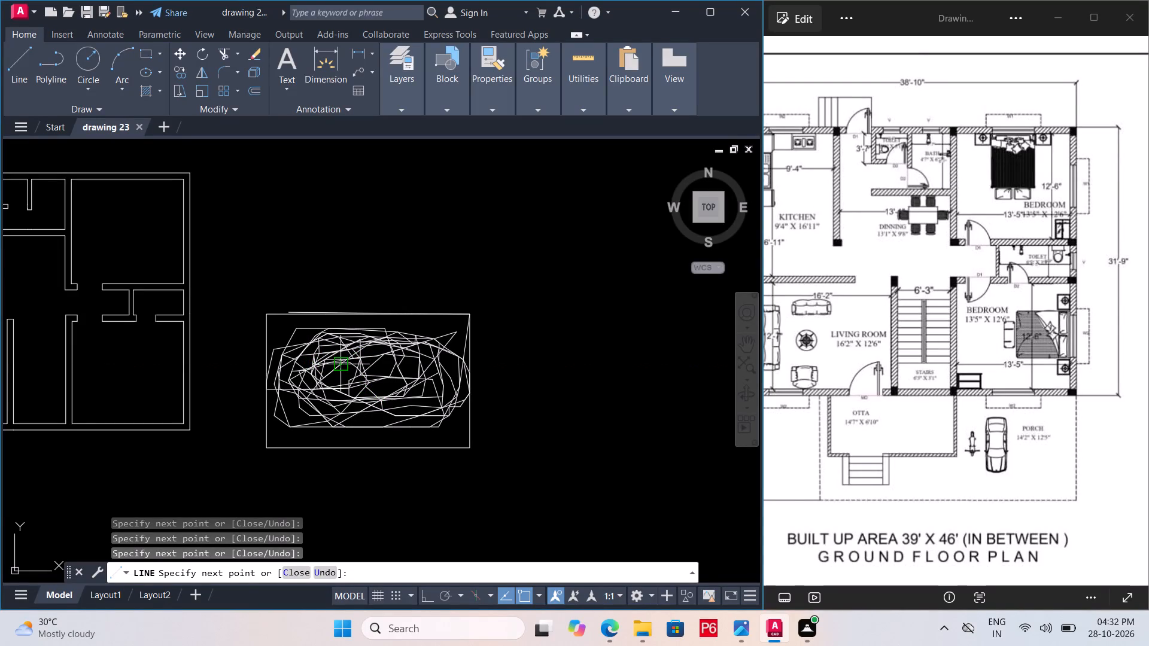
Draw a loop of line segments northeast toward the rectangle's corner, then back southwest to the centre.
click(341, 358)
drag(348, 352, 364, 348)
drag(396, 342, 403, 344)
drag(408, 342, 408, 333)
click(408, 333)
drag(418, 327, 436, 325)
click(437, 325)
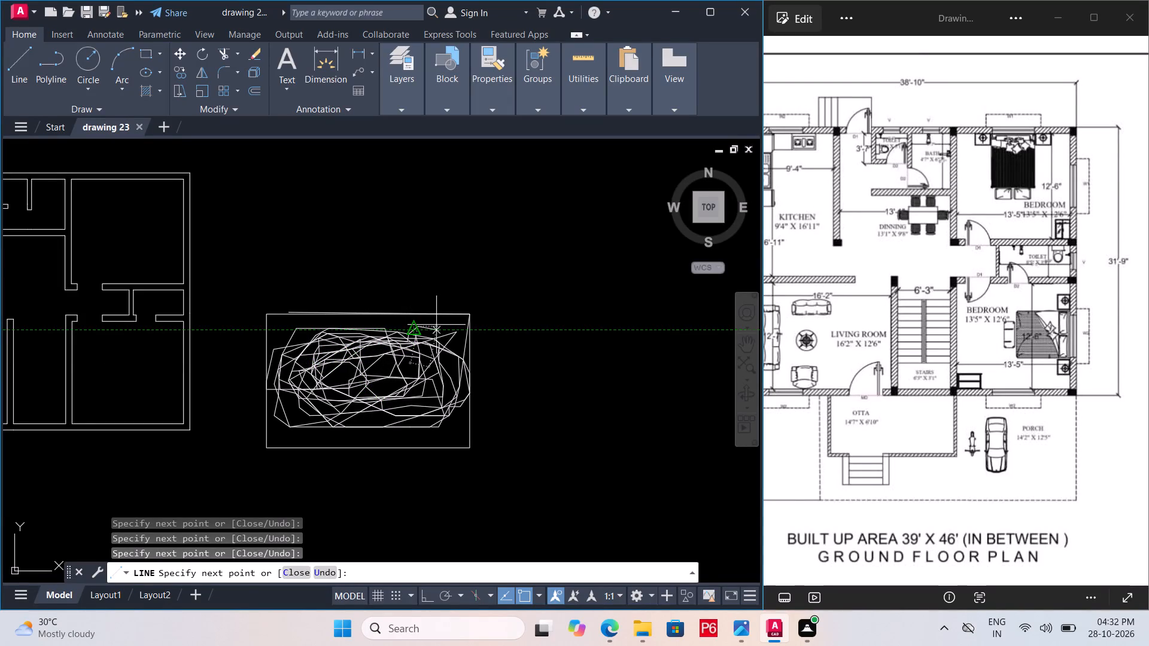
click(449, 339)
drag(437, 354, 430, 362)
click(411, 370)
drag(398, 377, 389, 383)
click(358, 388)
drag(350, 383, 354, 375)
Draw a small clockwise loop of short line segments at the rectangle's centre, finishing on the loop's northeast side.
drag(367, 365, 373, 365)
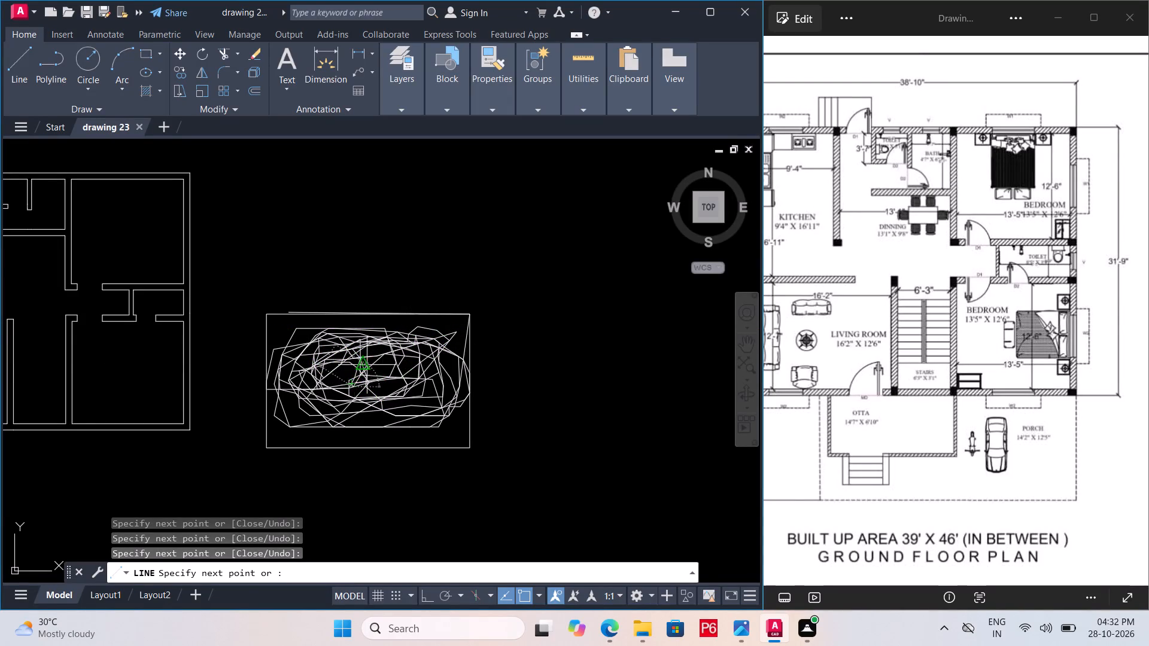
drag(373, 365, 382, 363)
click(384, 363)
drag(388, 360, 388, 372)
click(383, 376)
drag(372, 374, 370, 368)
click(370, 368)
drag(370, 366, 377, 363)
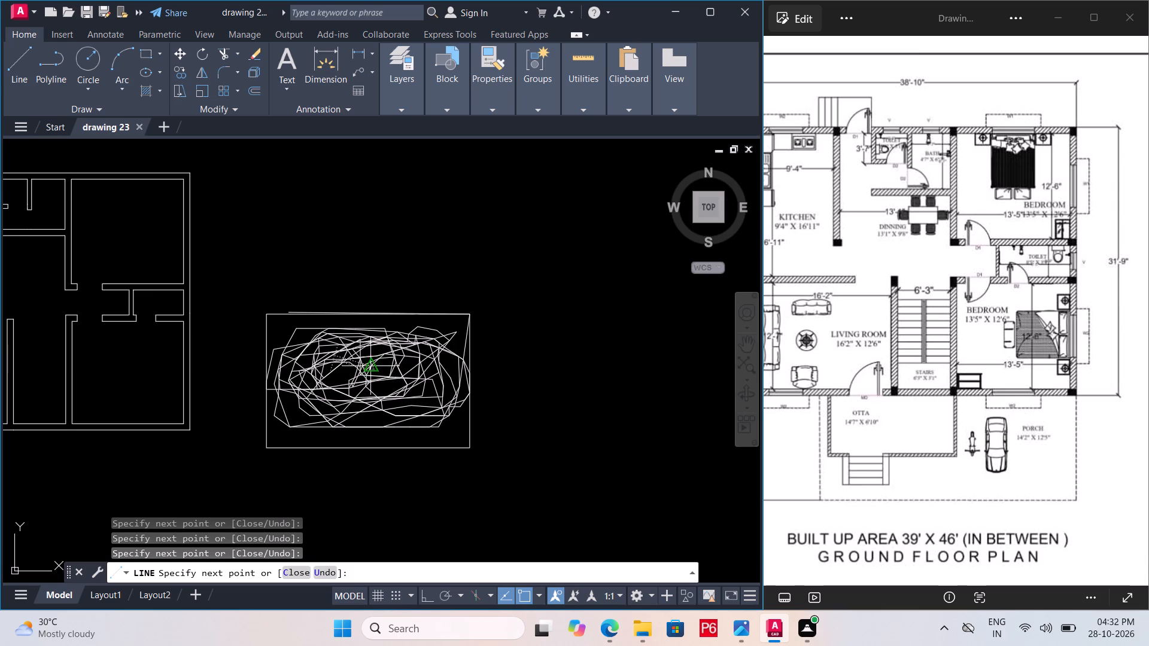
drag(377, 363, 378, 363)
click(379, 363)
double_click(384, 362)
Continue the line segments in a small counterclockwise arc east of the rectangle's centre, then northwest toward its northern edge.
drag(387, 373, 387, 379)
drag(388, 383, 394, 388)
drag(399, 385, 408, 383)
click(420, 375)
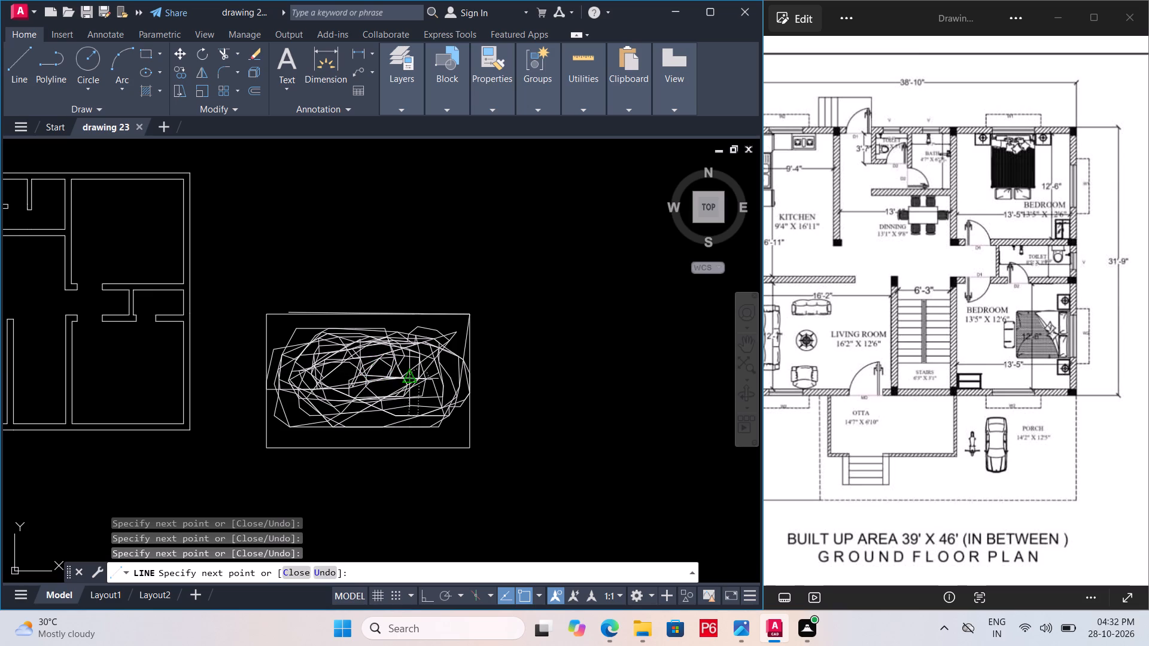
drag(420, 371, 415, 365)
click(413, 362)
click(362, 335)
Run the line segments out across the rectangle's north edge, over a peak near the northeast corner, and end the chain outside the east side.
drag(362, 326, 375, 316)
drag(379, 310, 384, 301)
click(387, 292)
click(392, 291)
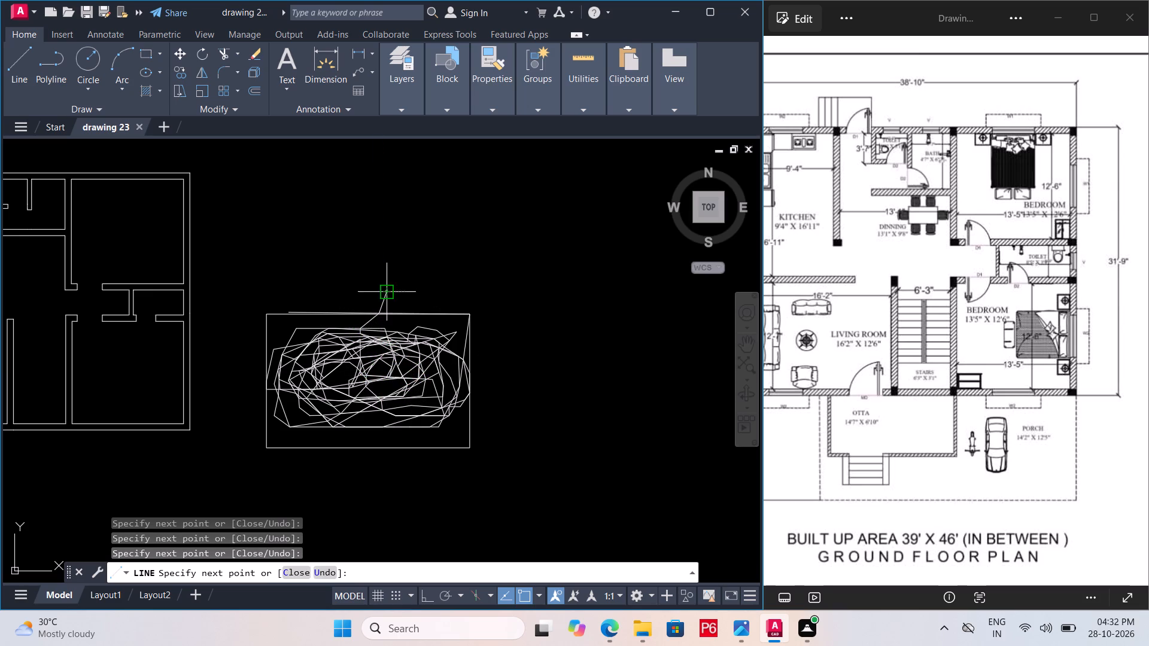
drag(402, 287, 423, 294)
click(431, 299)
drag(448, 281, 451, 272)
click(453, 267)
click(473, 280)
drag(493, 296, 501, 307)
drag(516, 318, 522, 322)
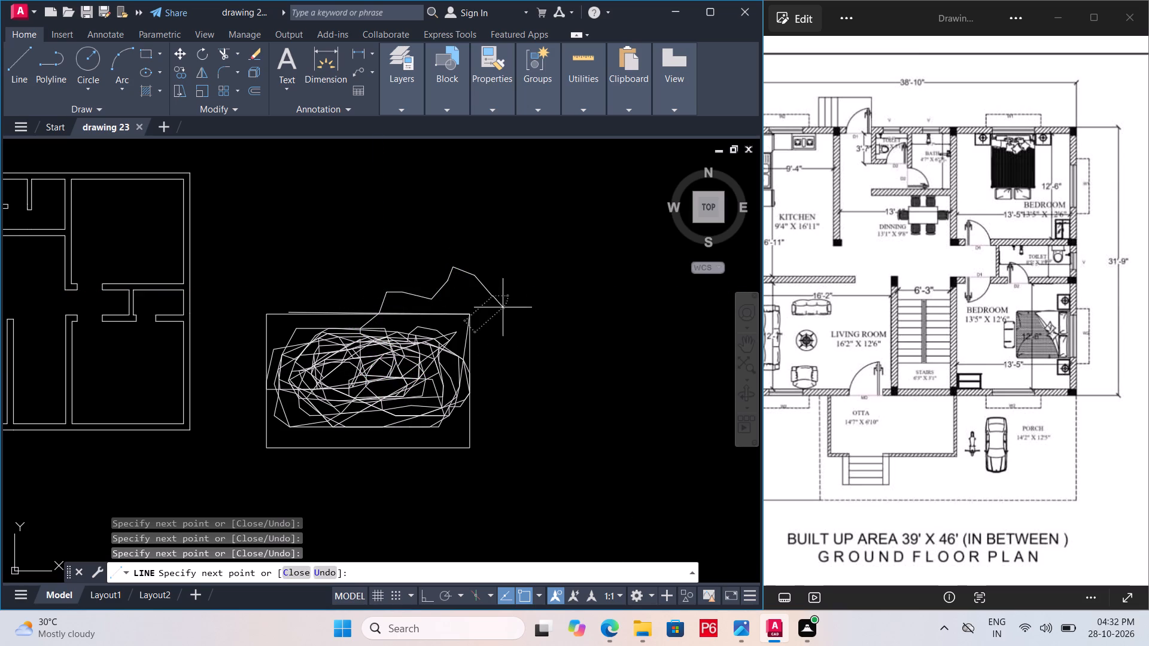
drag(522, 322, 525, 325)
click(526, 333)
click(517, 342)
click(507, 352)
key(space)
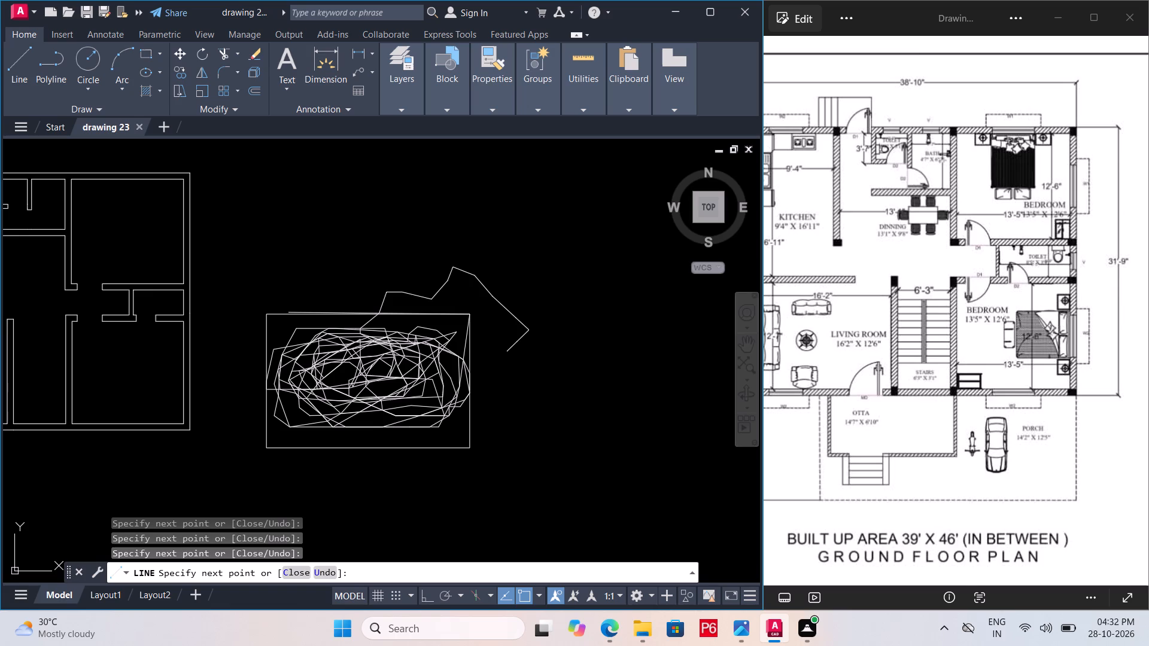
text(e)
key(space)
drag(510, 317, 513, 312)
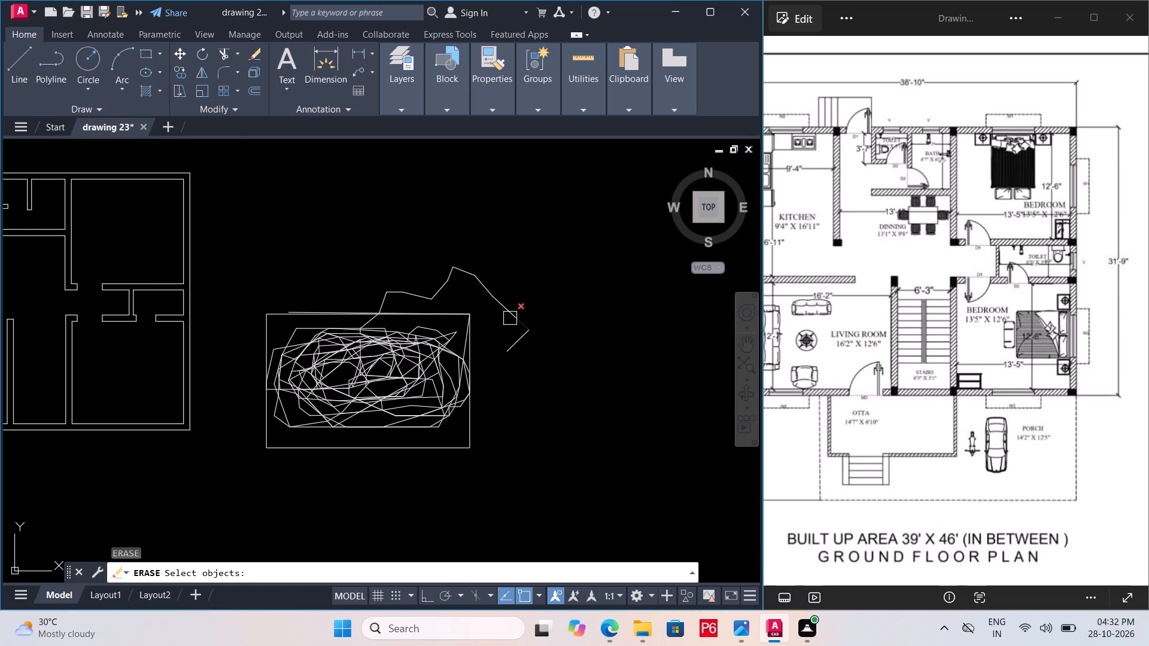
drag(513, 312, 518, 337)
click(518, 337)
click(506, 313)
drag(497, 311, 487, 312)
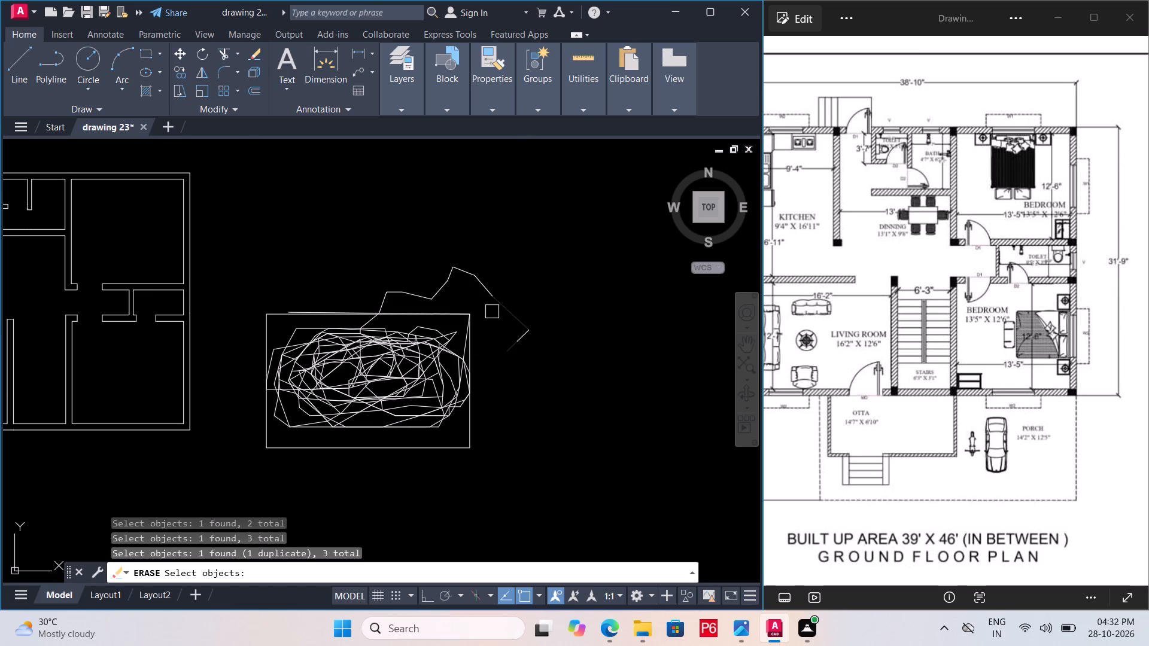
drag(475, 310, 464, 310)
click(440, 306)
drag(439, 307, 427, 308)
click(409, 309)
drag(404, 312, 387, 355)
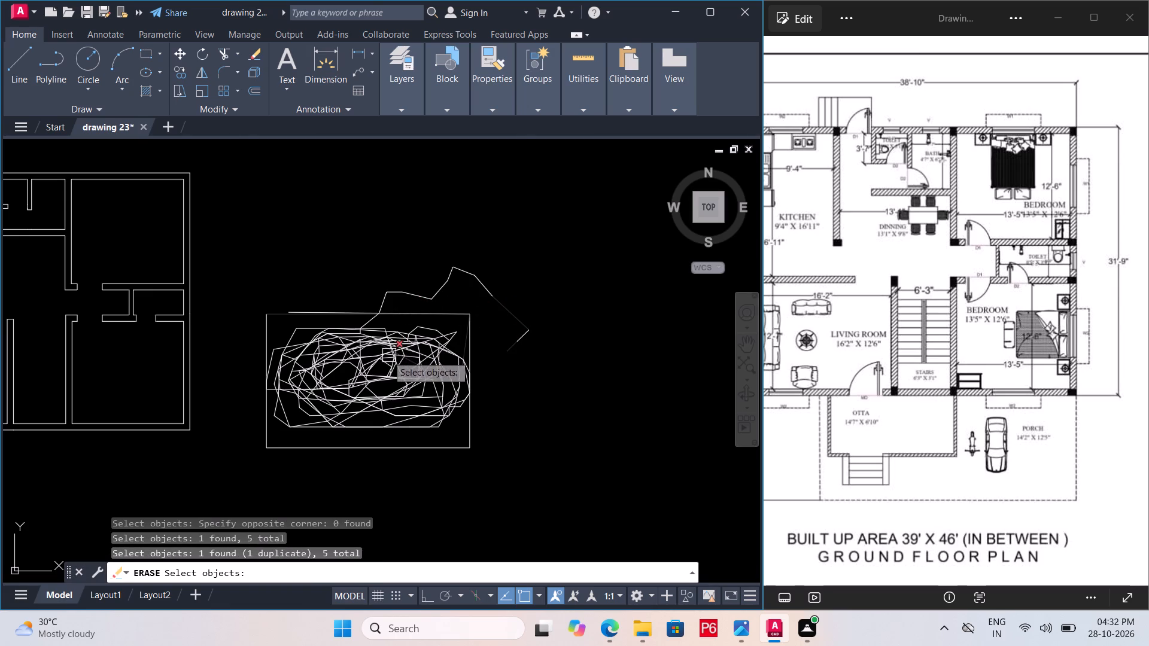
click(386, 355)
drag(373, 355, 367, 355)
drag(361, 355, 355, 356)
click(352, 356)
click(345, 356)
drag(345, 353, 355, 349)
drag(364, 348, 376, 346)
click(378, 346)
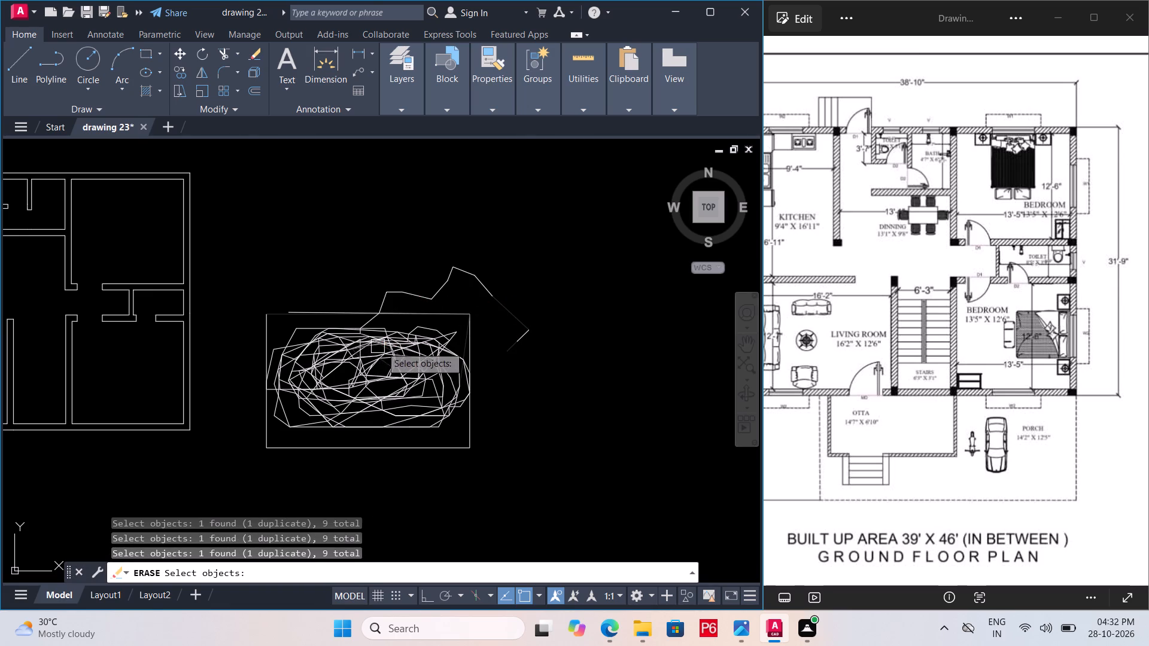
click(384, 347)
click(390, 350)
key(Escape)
Trim pieces of the crossing line segments along a band just north of the rectangle's centre, working west and back east.
key(t)
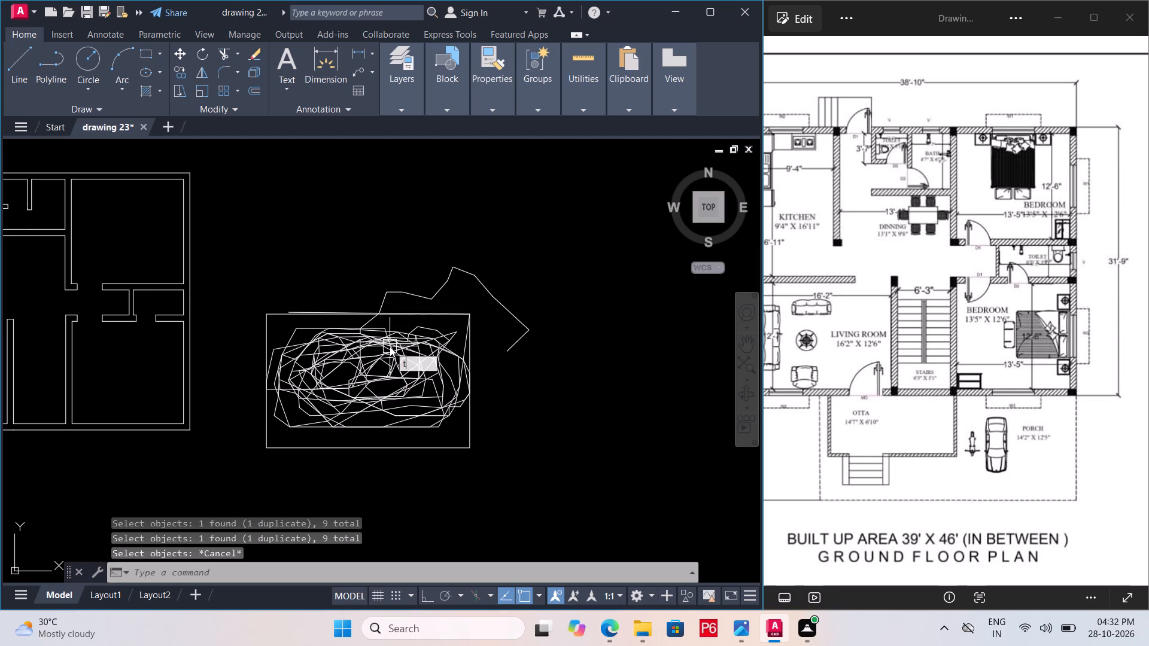
key(r)
key(space)
key(space)
click(376, 347)
click(341, 354)
click(330, 355)
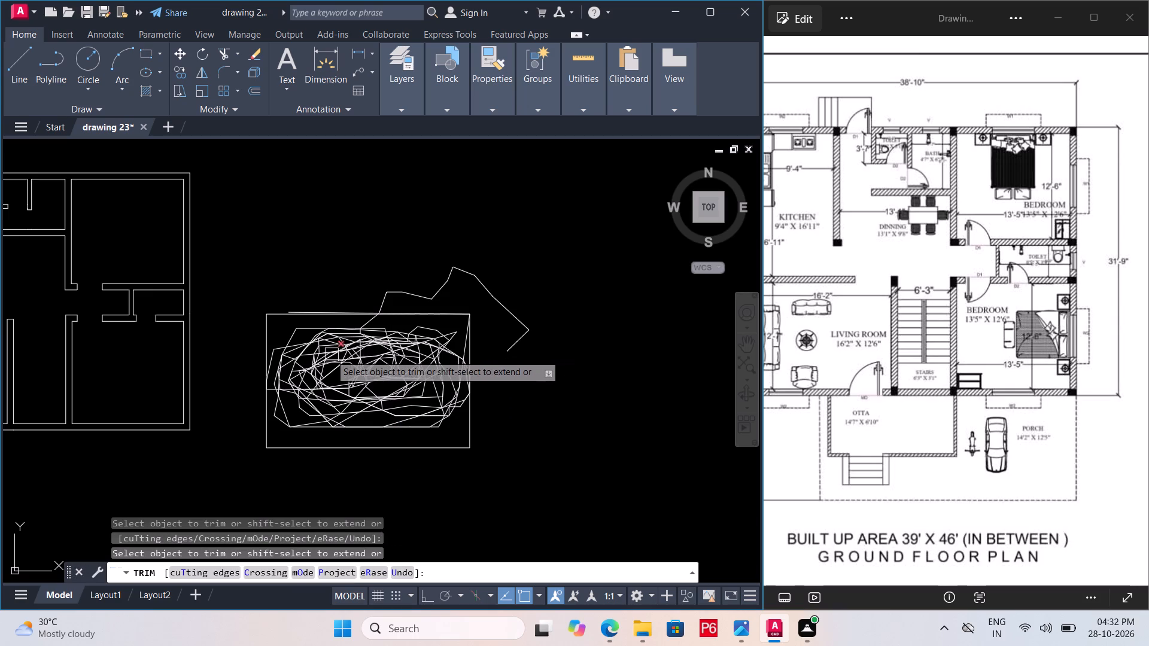
drag(335, 353, 344, 354)
double_click(349, 354)
drag(355, 351, 366, 348)
triple_click(367, 348)
click(377, 348)
triple_click(387, 348)
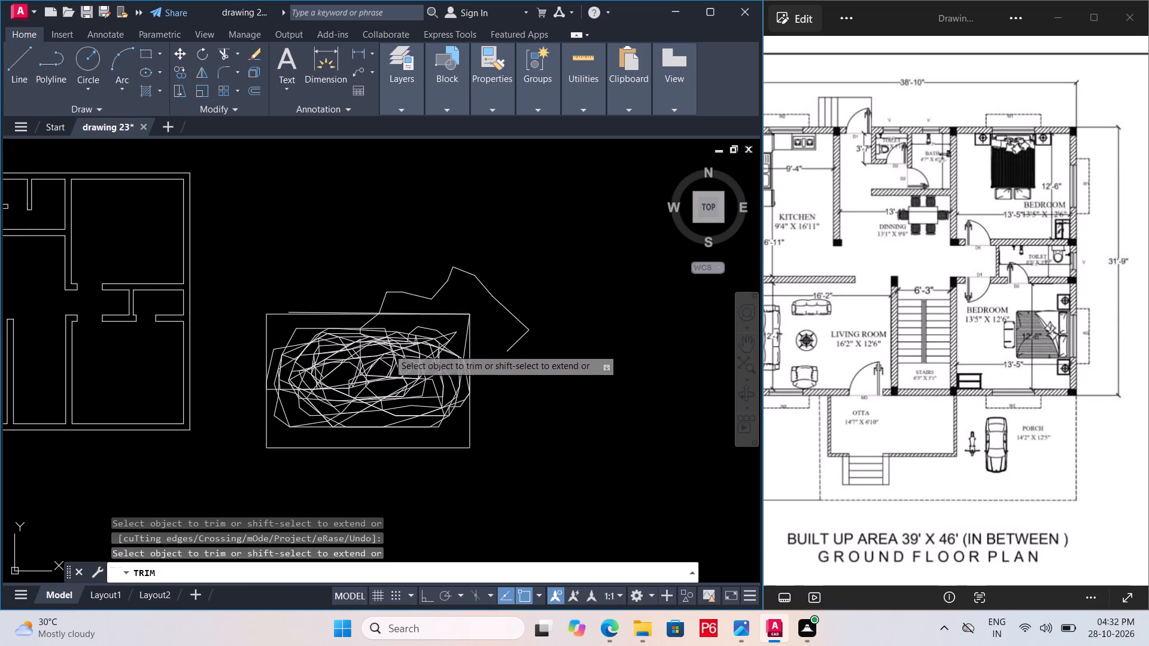
Trim more crossing segment pieces southward just east of the rectangle's centre and end the Trim command.
drag(393, 351, 402, 355)
click(403, 358)
double_click(407, 362)
double_click(408, 366)
click(408, 371)
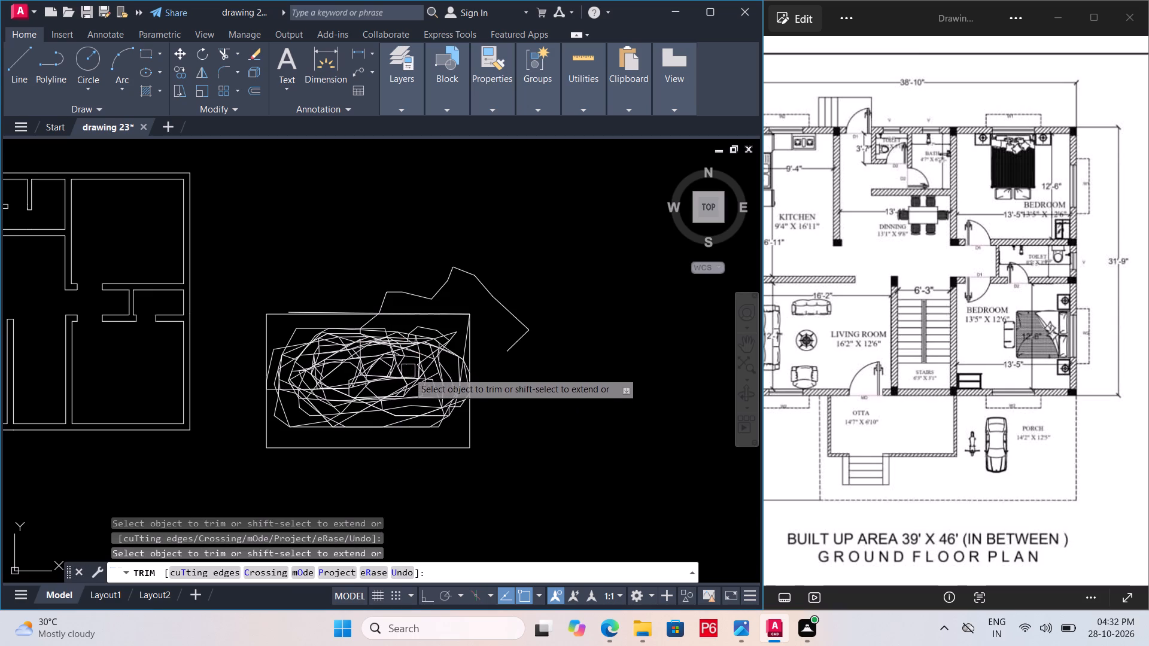
double_click(408, 374)
click(409, 379)
click(409, 384)
key(Escape)
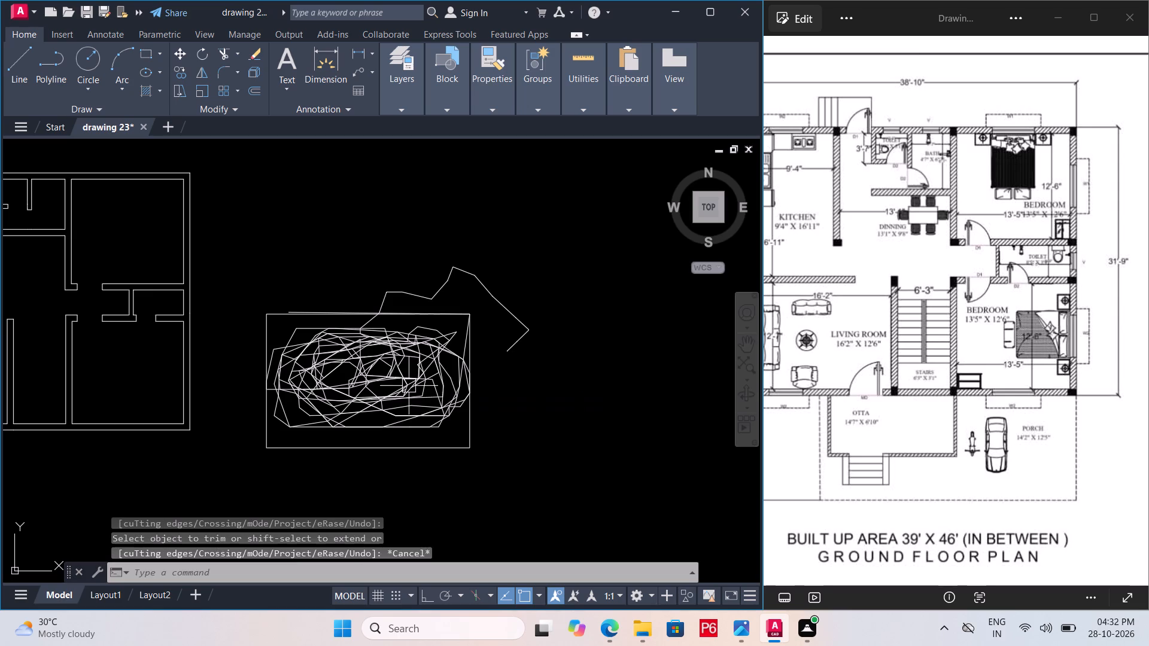
Save the drawing.
key(ctrl+s)
key(ctrl+s)
key(ctrl+s)
key(ctrl+s)
key(ctrl+s)
key(ctrl+s)
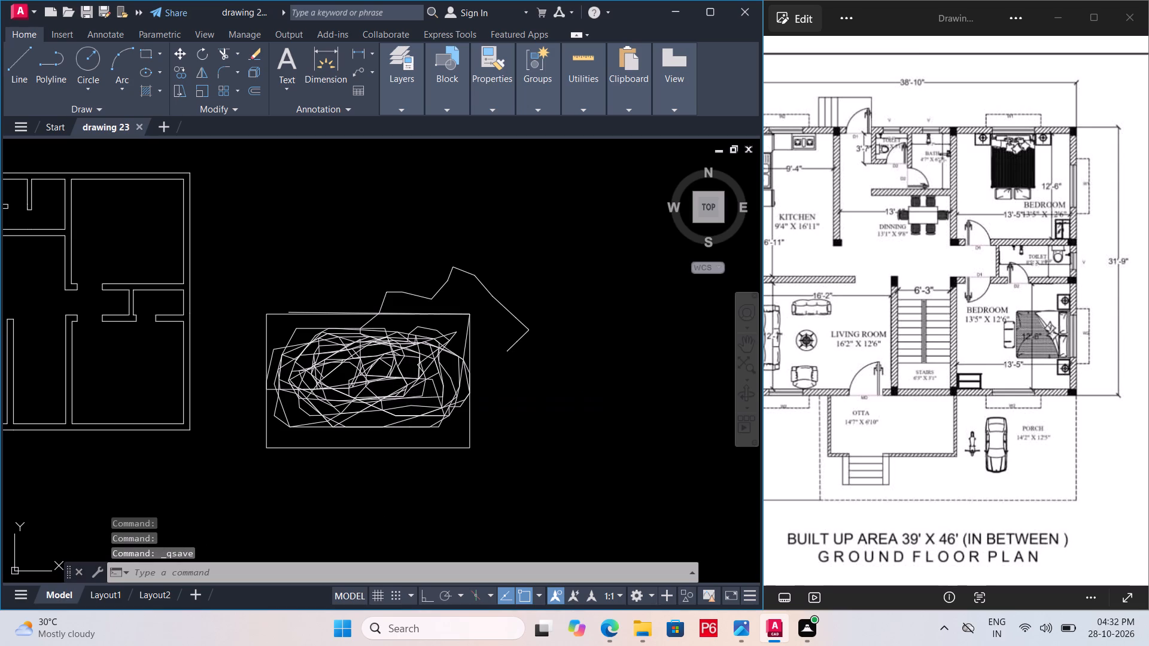
key(ctrl+s)
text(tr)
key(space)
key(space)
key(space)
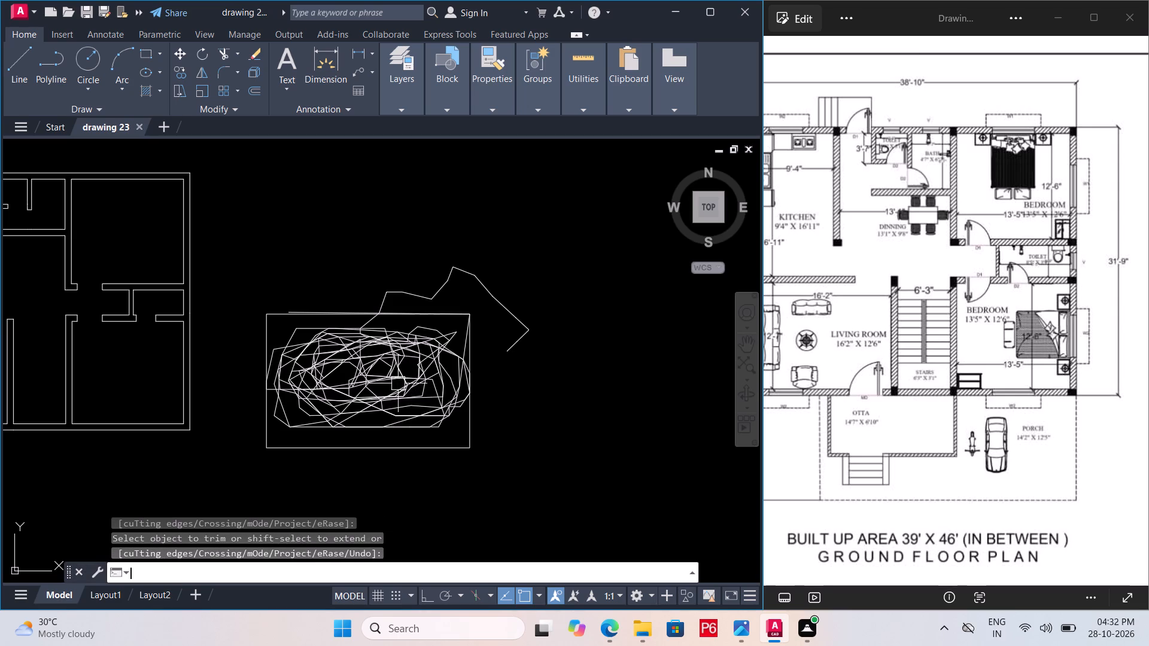
Select scattered line segments around the centre, east, south and west of the rectangle's interior and delete them together.
click(398, 383)
click(389, 364)
click(385, 370)
click(379, 374)
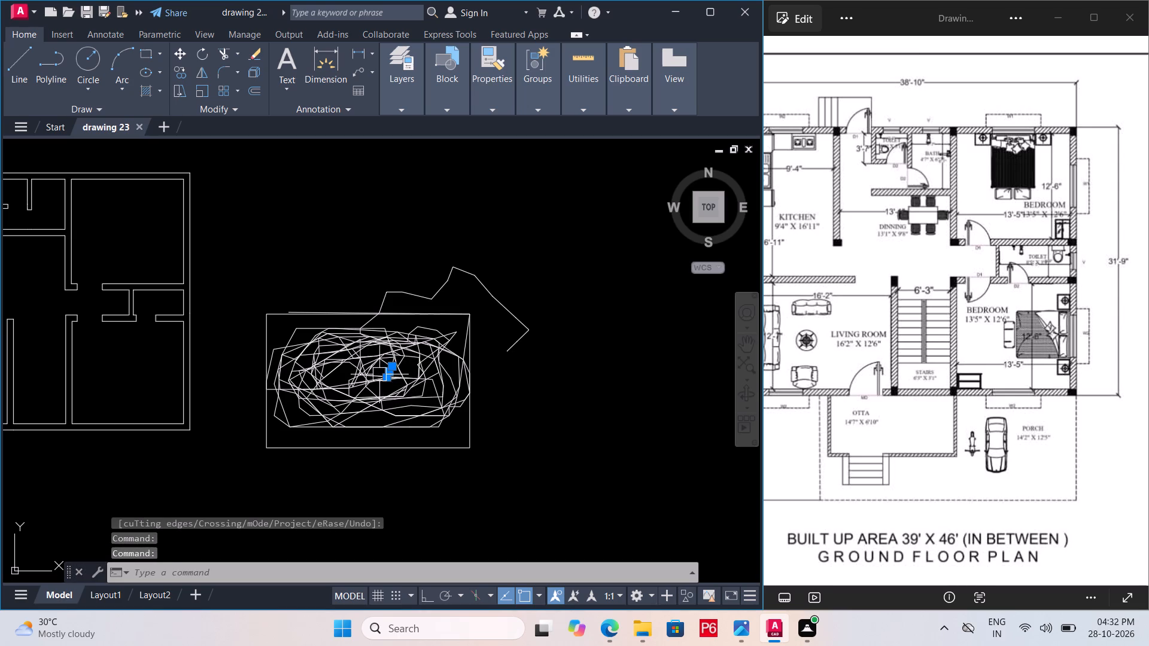
click(370, 376)
click(355, 375)
click(346, 364)
click(348, 358)
click(357, 351)
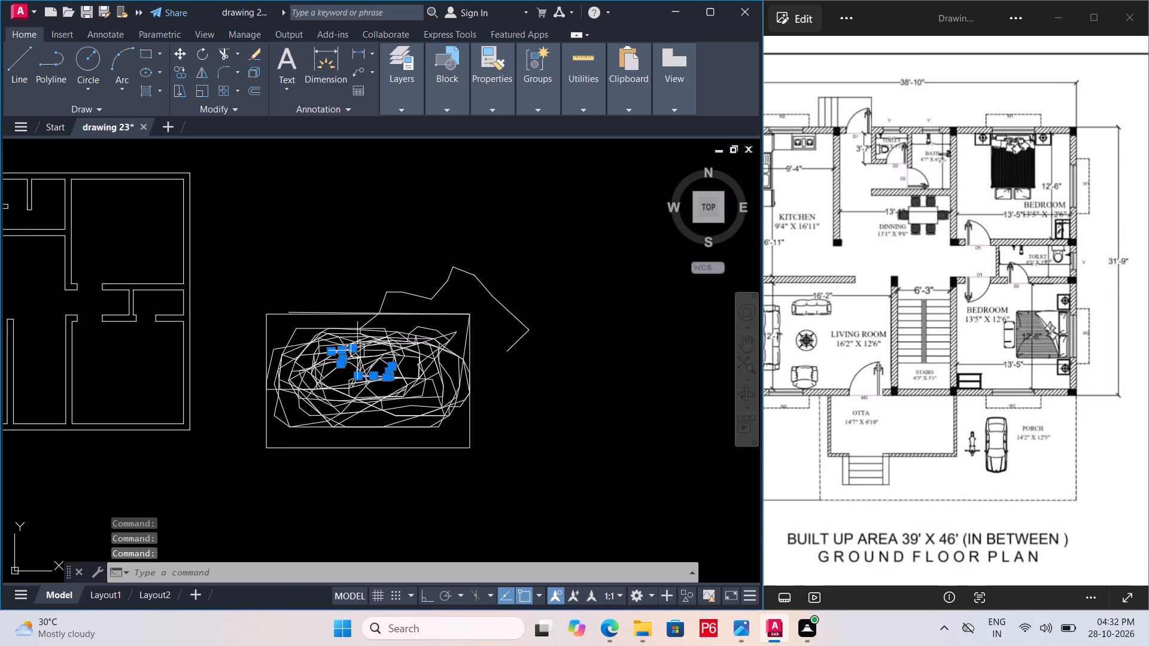
click(365, 349)
drag(379, 349, 387, 349)
click(403, 348)
click(428, 352)
click(434, 356)
double_click(444, 374)
click(445, 390)
drag(442, 398, 438, 403)
drag(434, 405, 426, 407)
click(403, 407)
click(395, 407)
click(378, 407)
click(373, 404)
drag(354, 403, 344, 403)
double_click(336, 403)
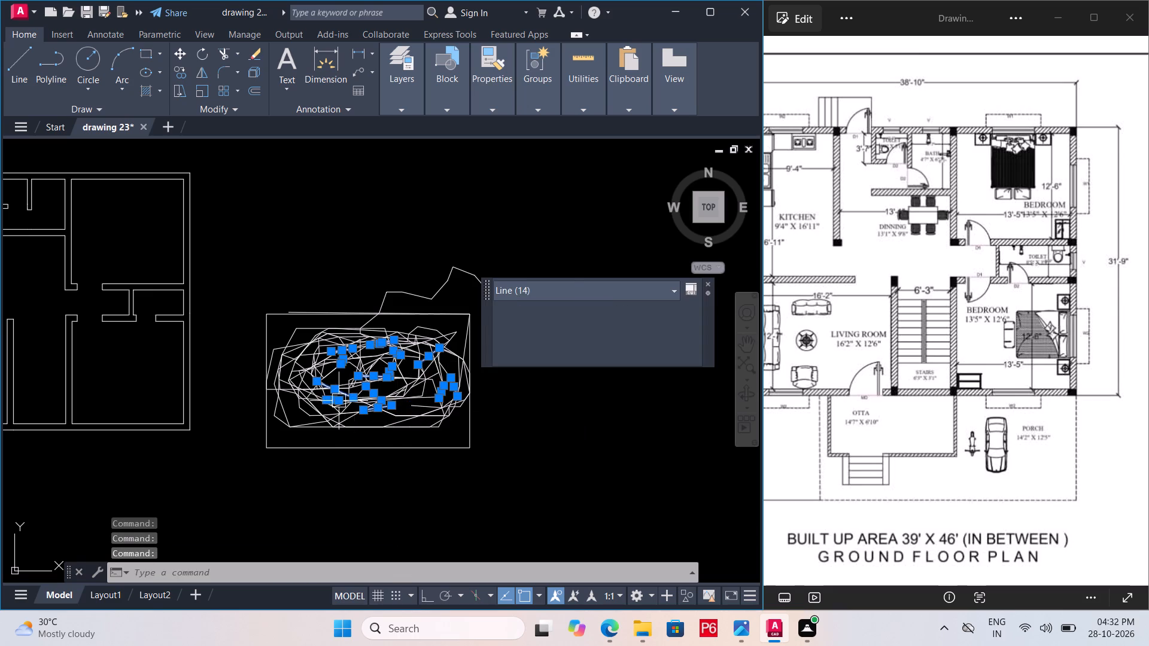
click(324, 401)
click(321, 395)
click(321, 388)
click(326, 382)
double_click(329, 379)
click(338, 376)
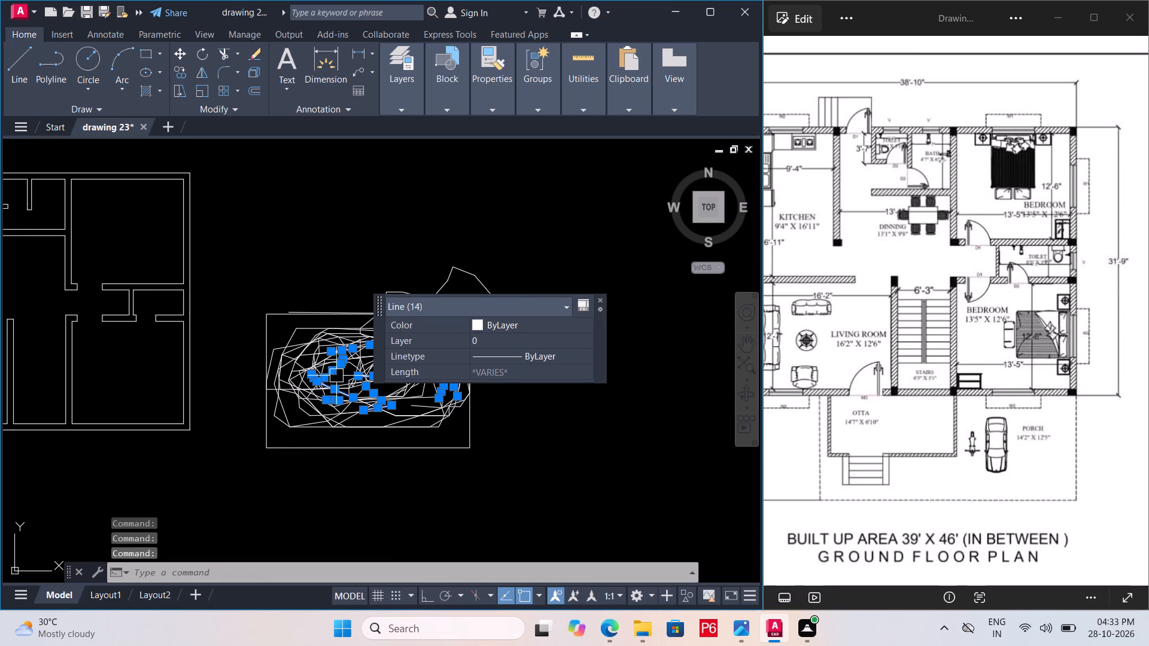
click(348, 374)
click(364, 370)
click(370, 371)
click(380, 372)
click(384, 380)
drag(382, 389, 381, 395)
drag(373, 401, 360, 404)
drag(344, 408, 344, 409)
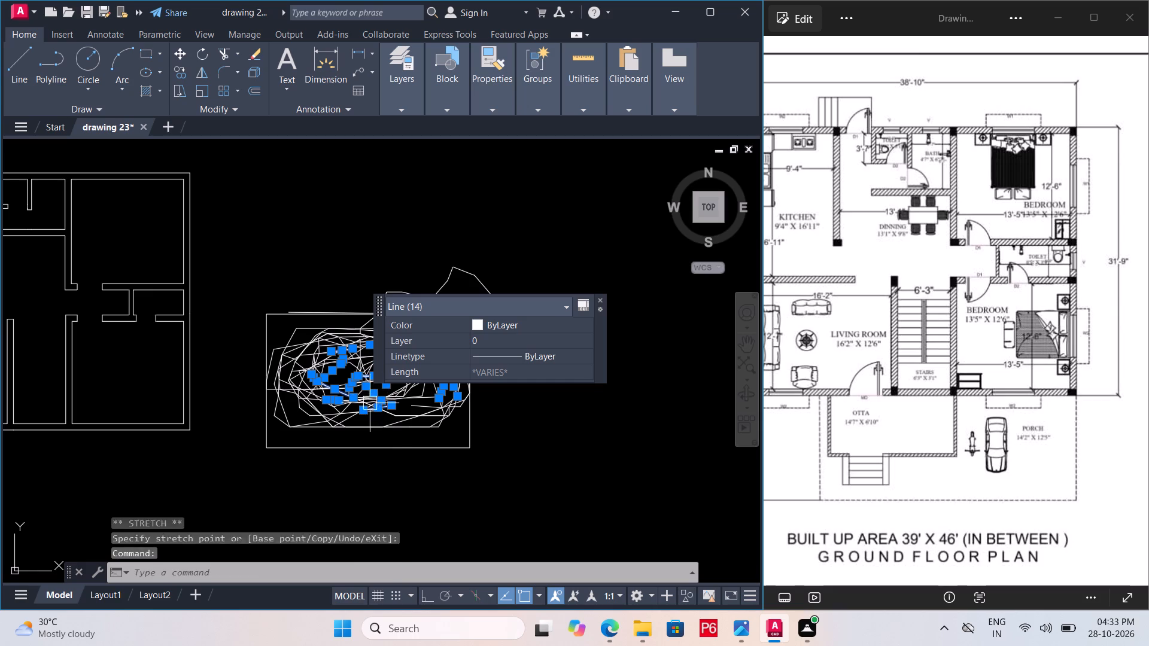
drag(344, 409, 336, 409)
drag(324, 410, 312, 411)
drag(306, 409, 305, 402)
drag(305, 400, 305, 392)
drag(305, 389, 305, 382)
drag(306, 376, 308, 370)
click(312, 364)
click(315, 356)
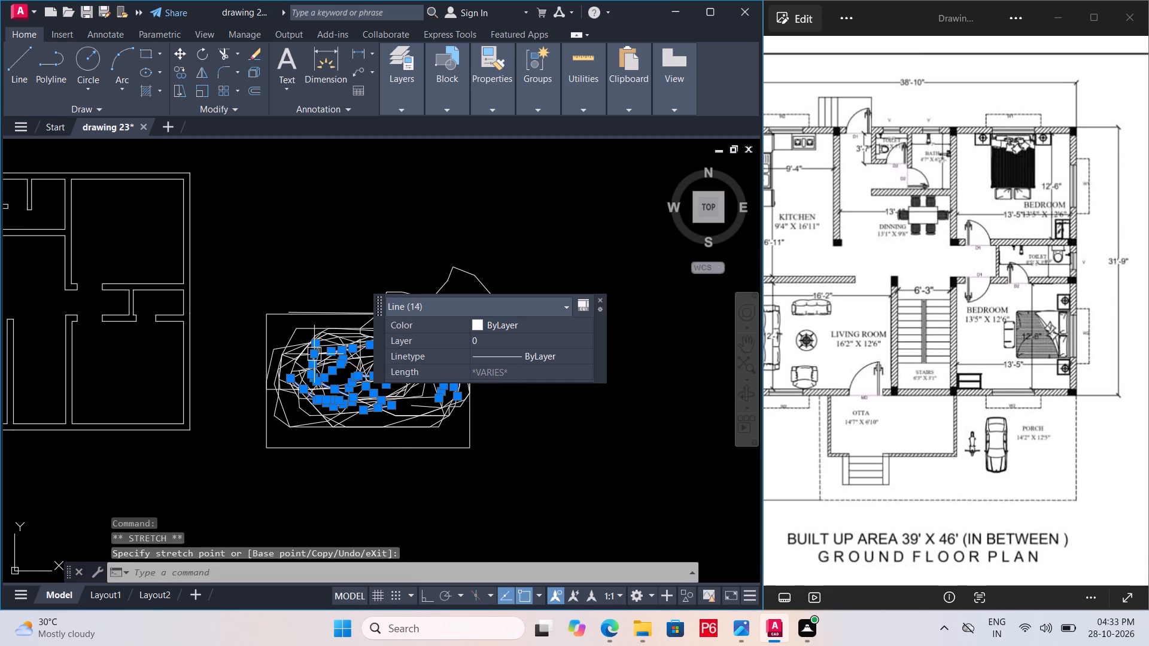
click(302, 360)
click(297, 362)
click(306, 359)
click(311, 358)
key(Delete)
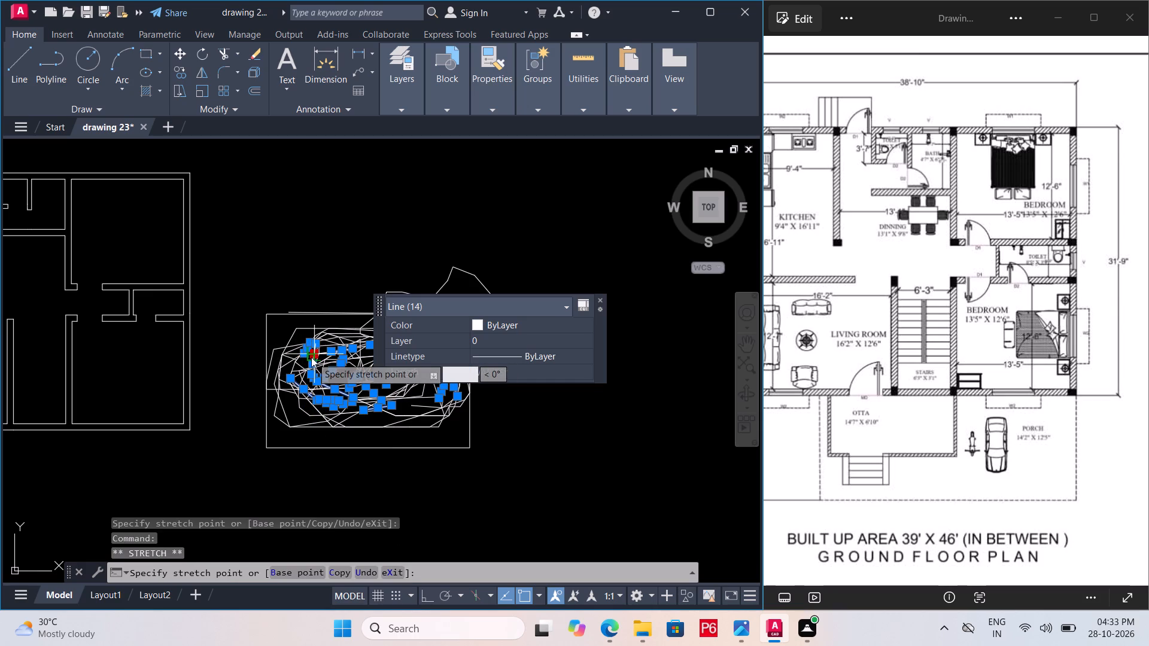
key(Delete)
key(Escape)
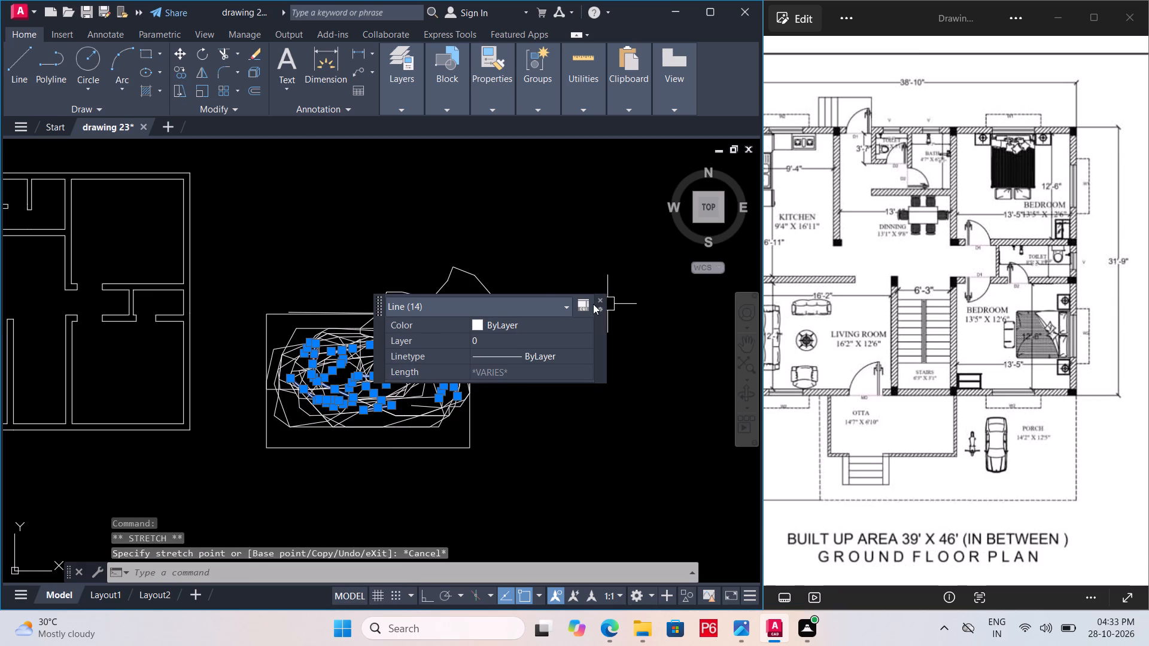
click(599, 297)
click(600, 300)
key(Delete)
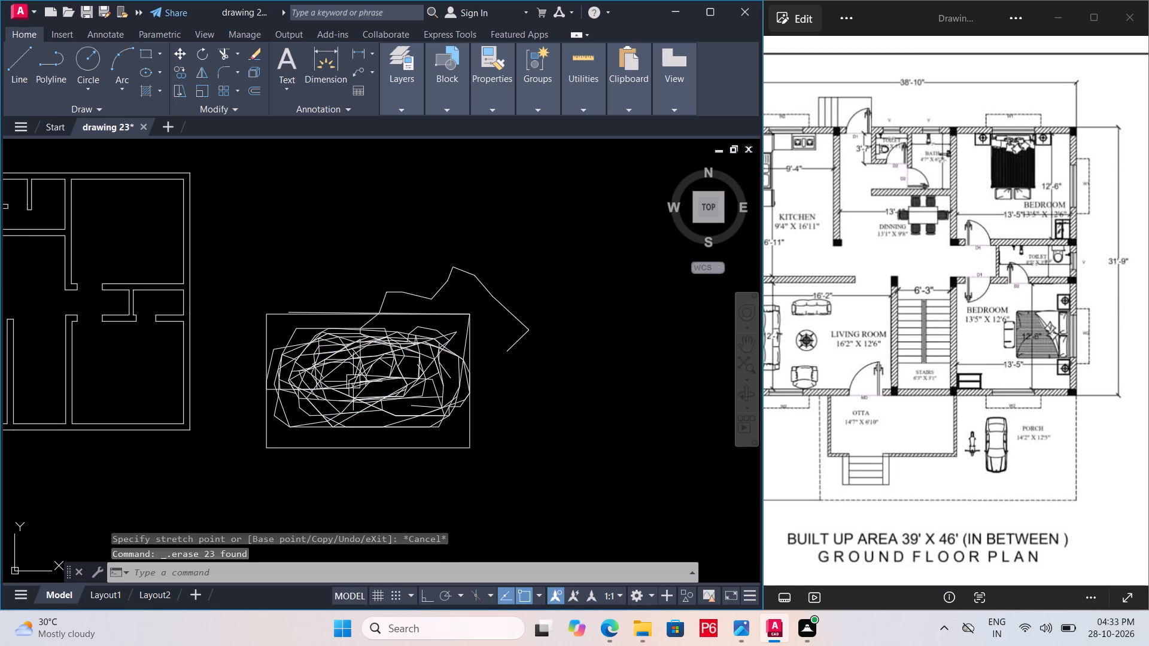
Select several remaining line segments across the south-central and northwest interior of the rectangle and delete them together.
click(344, 394)
click(325, 359)
click(358, 349)
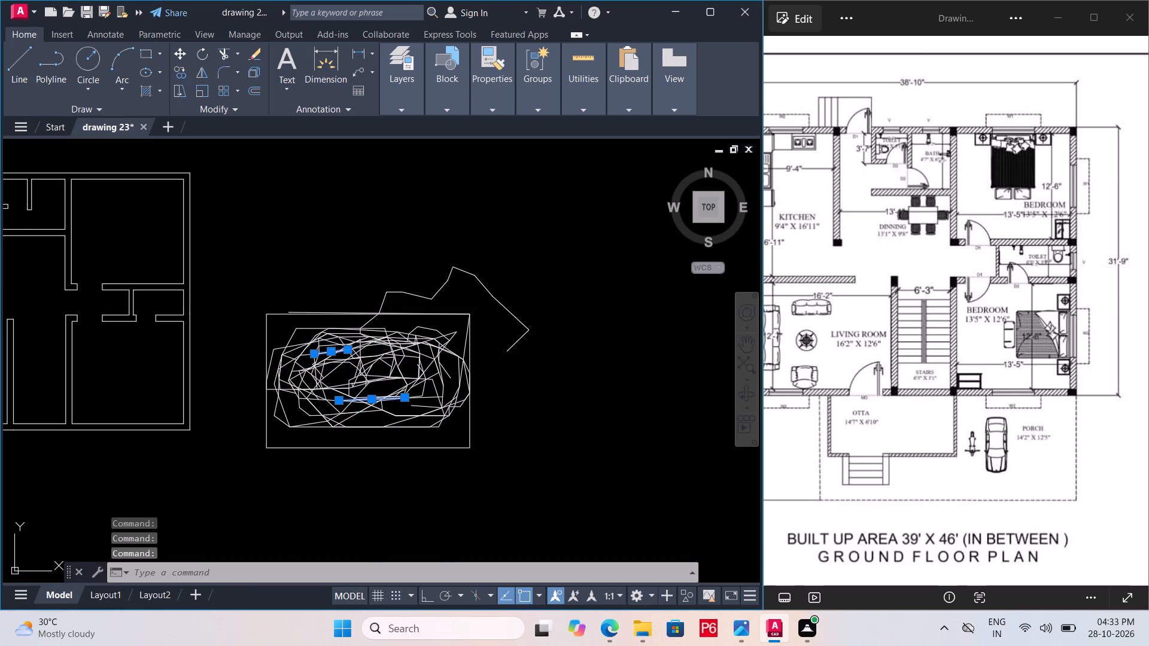
click(362, 363)
click(303, 364)
key(Delete)
Delete individual leftover line segments one at a time around the centre and northwest interior of the rectangle.
click(352, 365)
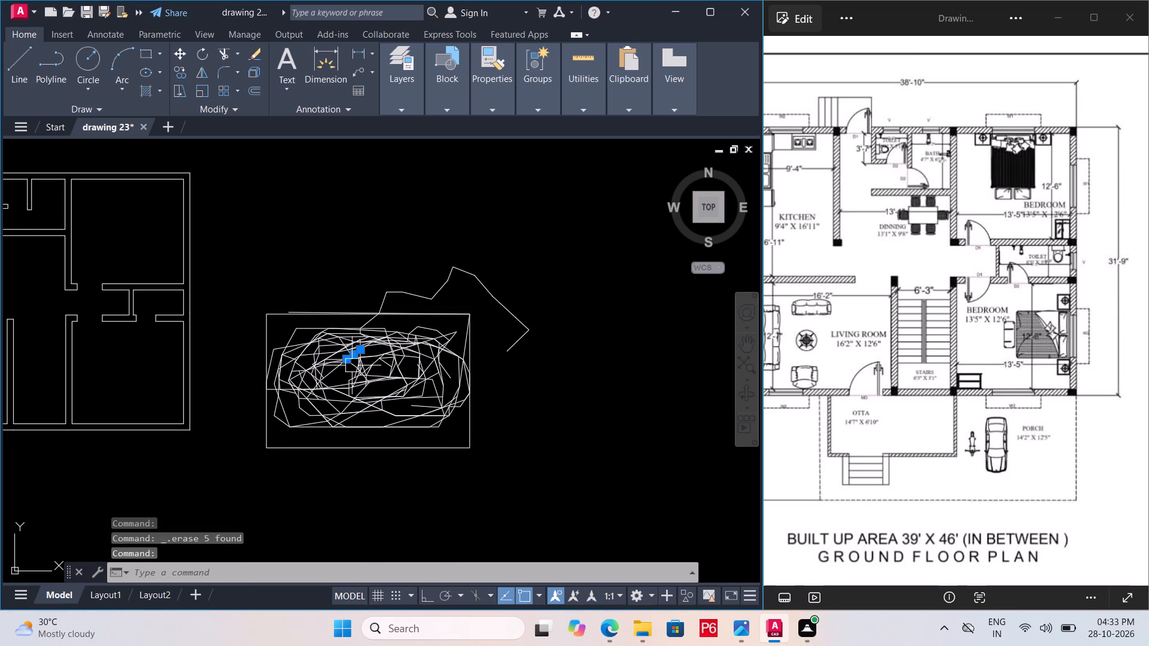
key(Delete)
click(364, 373)
key(Delete)
click(332, 359)
key(Delete)
click(346, 352)
key(Delete)
click(377, 355)
key(Delete)
click(390, 368)
key(Delete)
click(355, 372)
key(Delete)
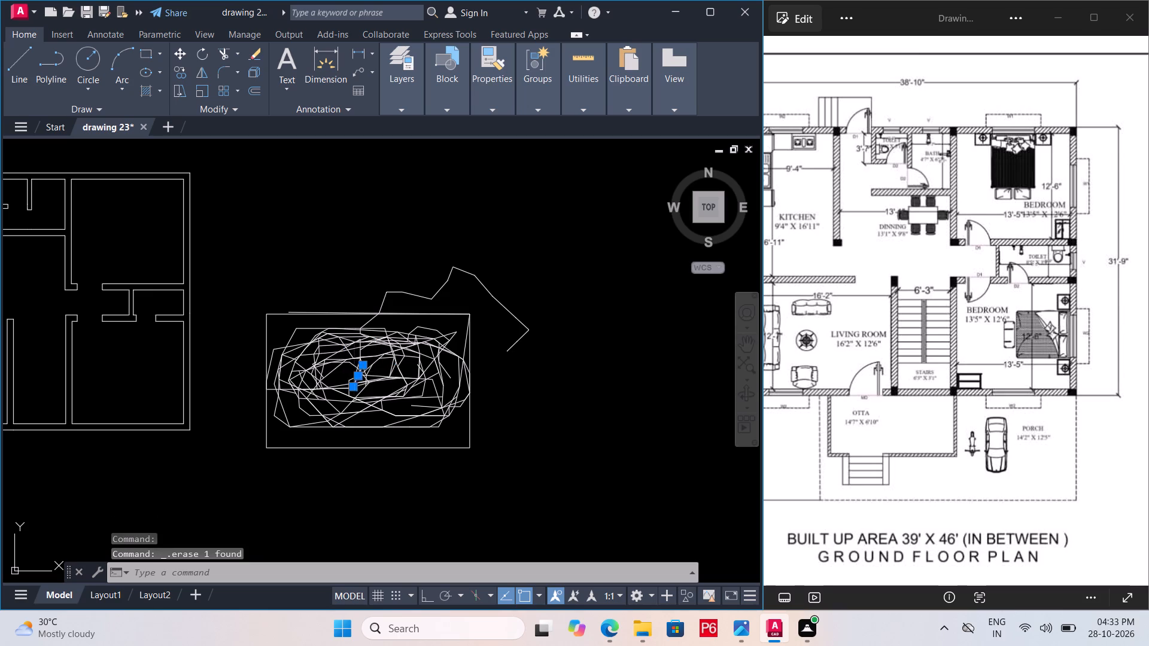
Delete leftover line segments one at a time just northwest of the centre of the rectangle.
click(354, 372)
key(Delete)
click(346, 361)
click(346, 354)
key(Delete)
click(346, 354)
key(Delete)
click(355, 368)
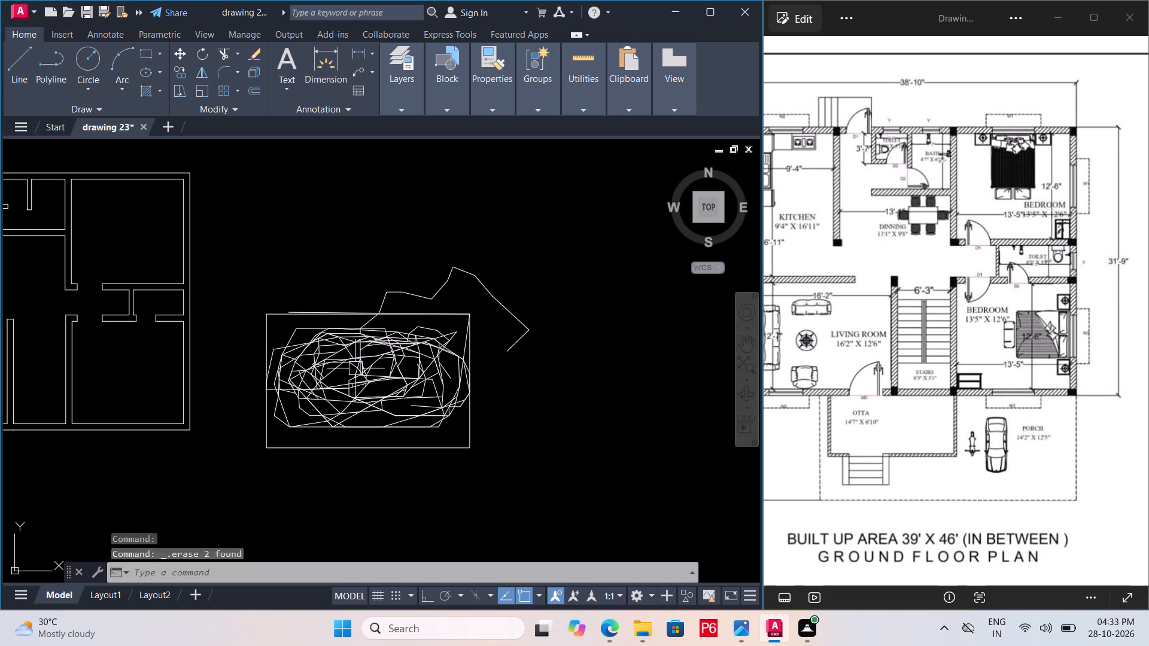
key(Delete)
click(355, 371)
key(Delete)
click(349, 361)
key(Delete)
Delete the line segments running down just southwest of the rectangle's centre, one after another.
click(345, 381)
key(Delete)
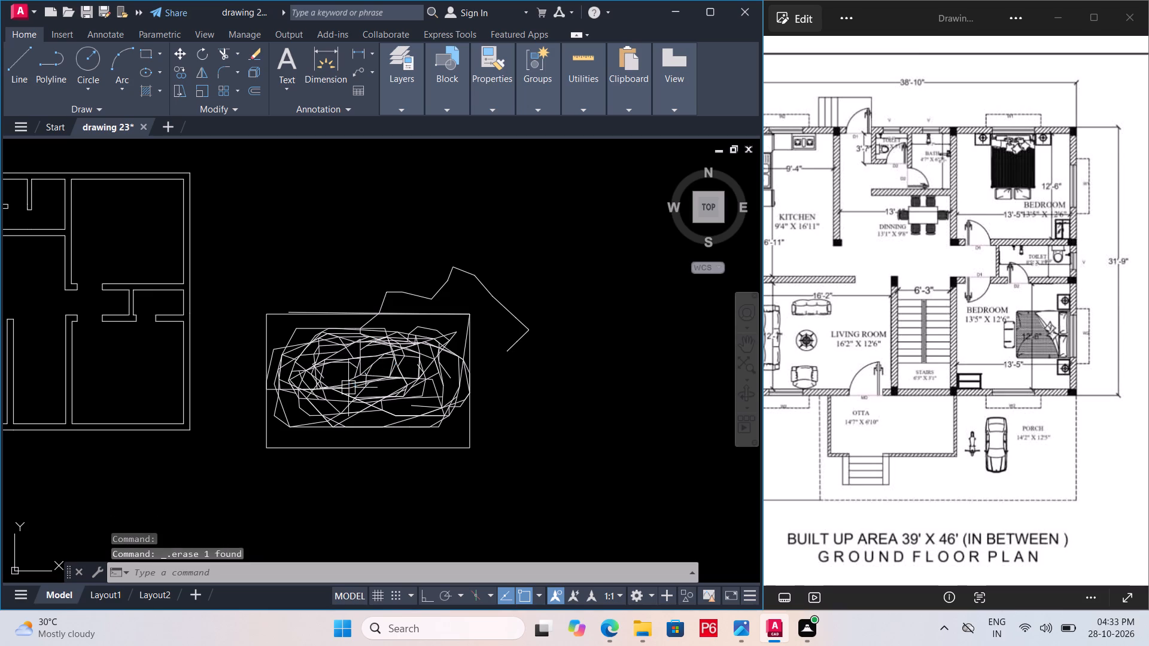
click(350, 392)
key(Delete)
click(349, 402)
key(Delete)
Delete individual line segments in the west part of the rectangle's interior, from the southwest inner strokes up to mid-height.
click(319, 397)
key(Delete)
click(301, 391)
key(Delete)
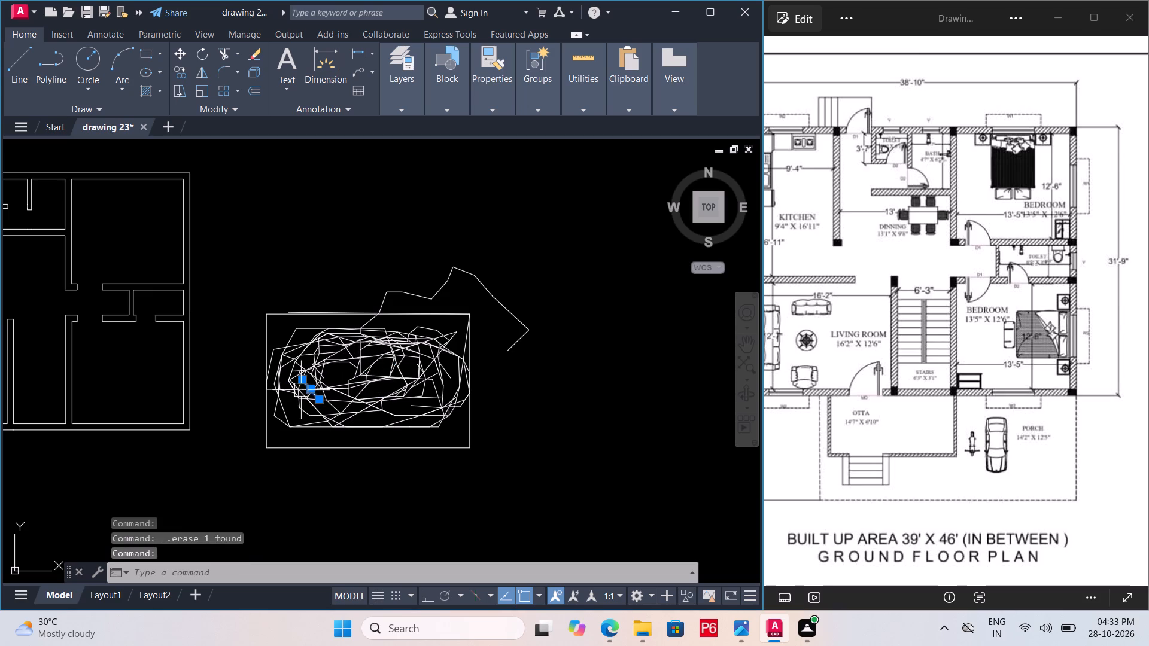
click(307, 380)
key(Delete)
click(307, 380)
key(Delete)
Delete the remaining short segments along the inner west side of the scribble in the rectangle, one at a time.
click(314, 378)
key(Delete)
click(312, 382)
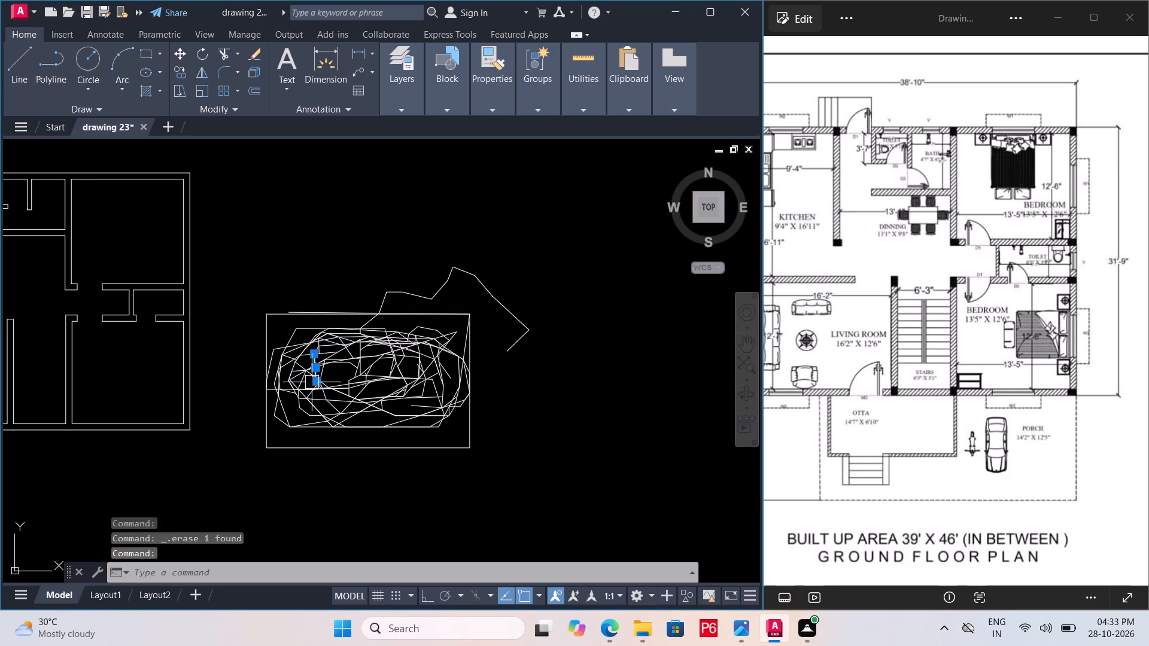
key(Delete)
click(312, 382)
key(Delete)
click(315, 383)
key(Delete)
click(317, 390)
key(Delete)
click(315, 394)
key(Delete)
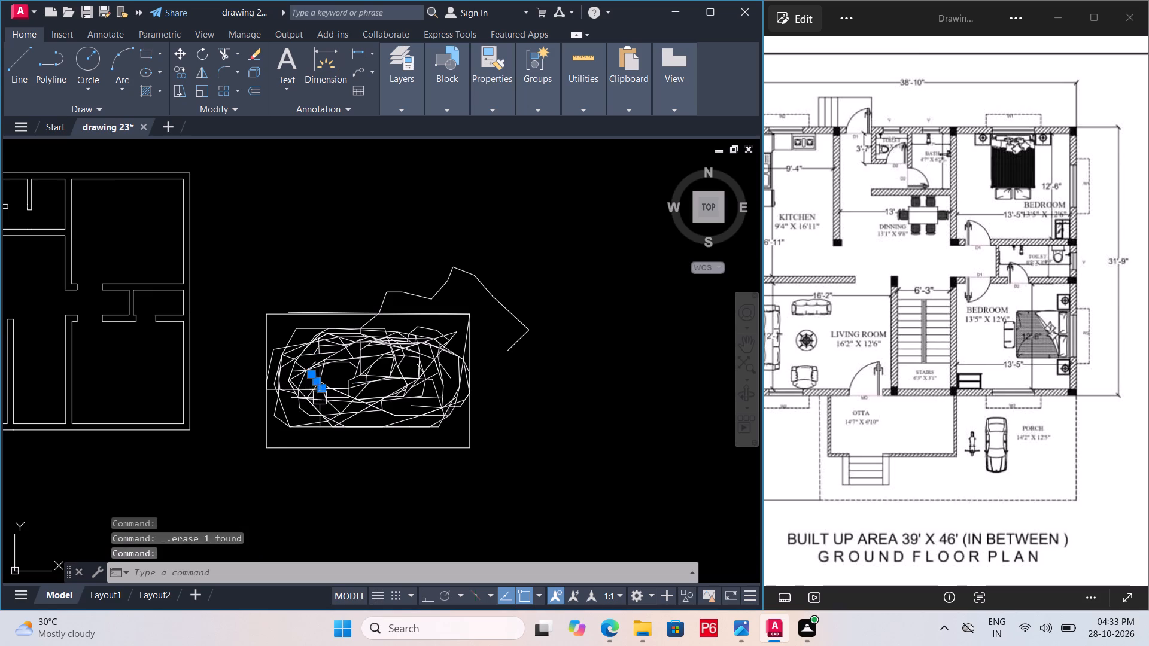
Delete the line segments between the inner west side and the south-central area of the scribble individually.
click(320, 398)
click(325, 397)
key(Delete)
click(333, 395)
key(Delete)
click(350, 398)
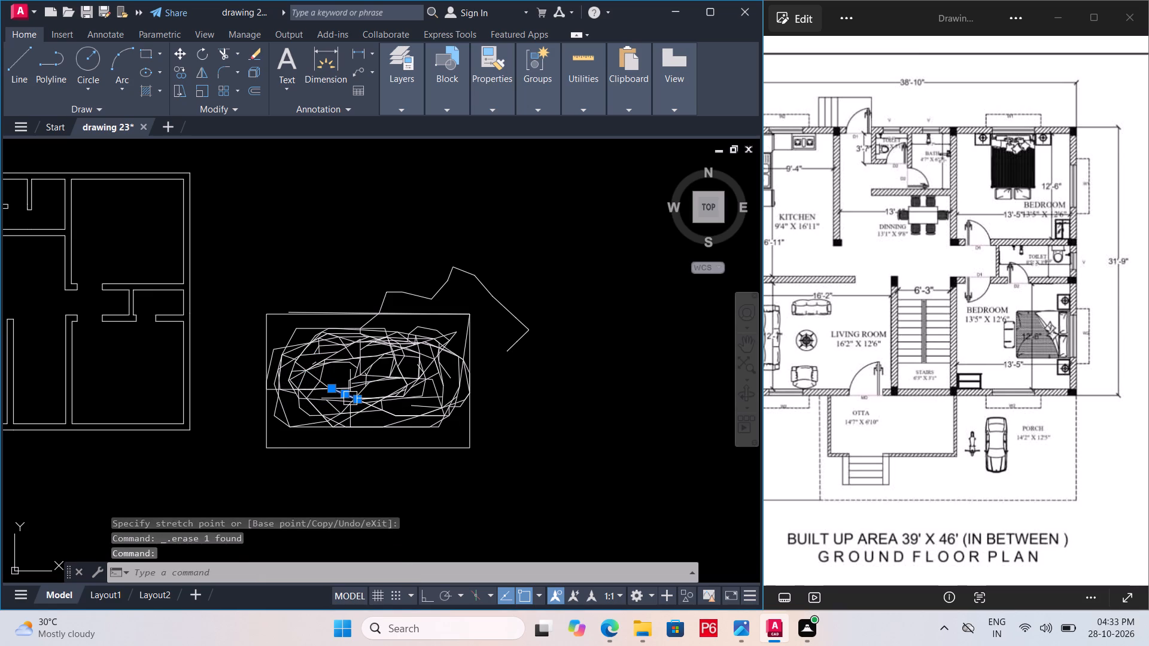
key(Delete)
click(329, 396)
key(Delete)
click(329, 392)
key(Delete)
click(329, 392)
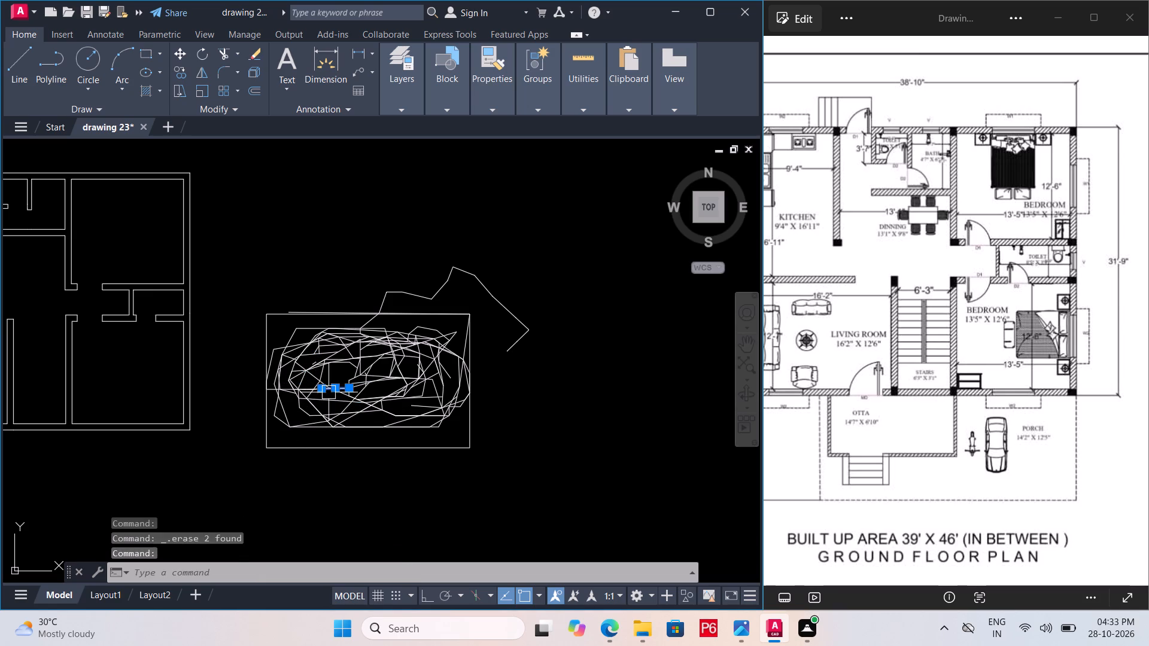
key(Delete)
Delete the crossing line segments slightly southwest of the rectangle's centre one by one.
click(342, 394)
key(Delete)
click(354, 389)
key(Delete)
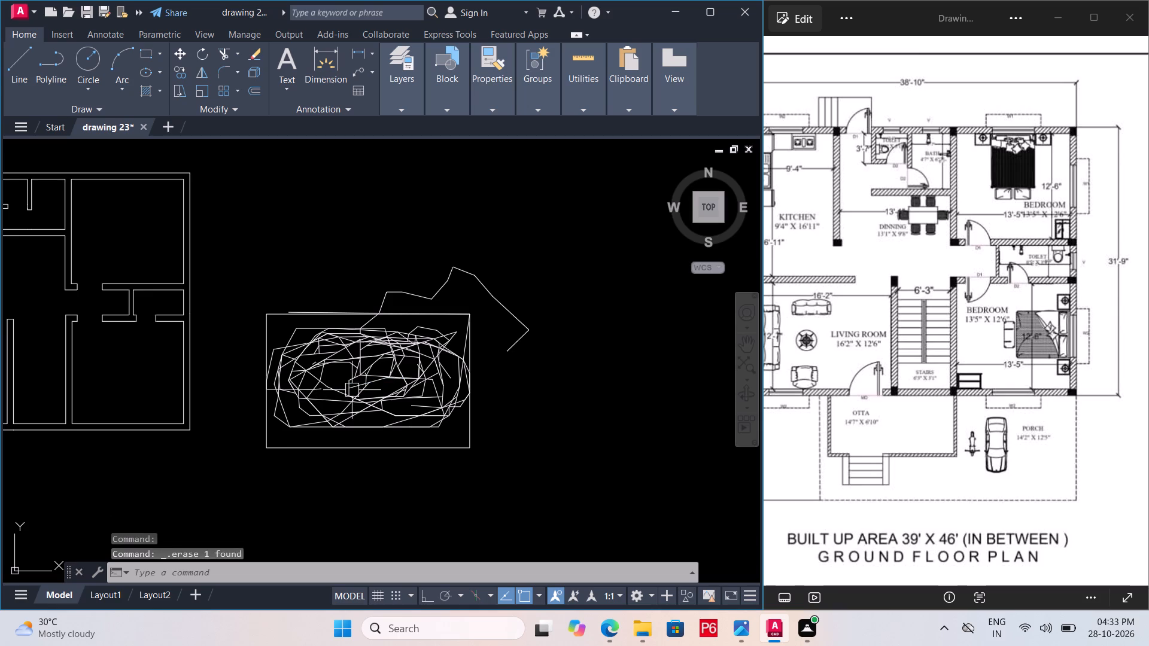
click(349, 395)
key(Delete)
click(351, 386)
key(Delete)
click(343, 394)
key(Delete)
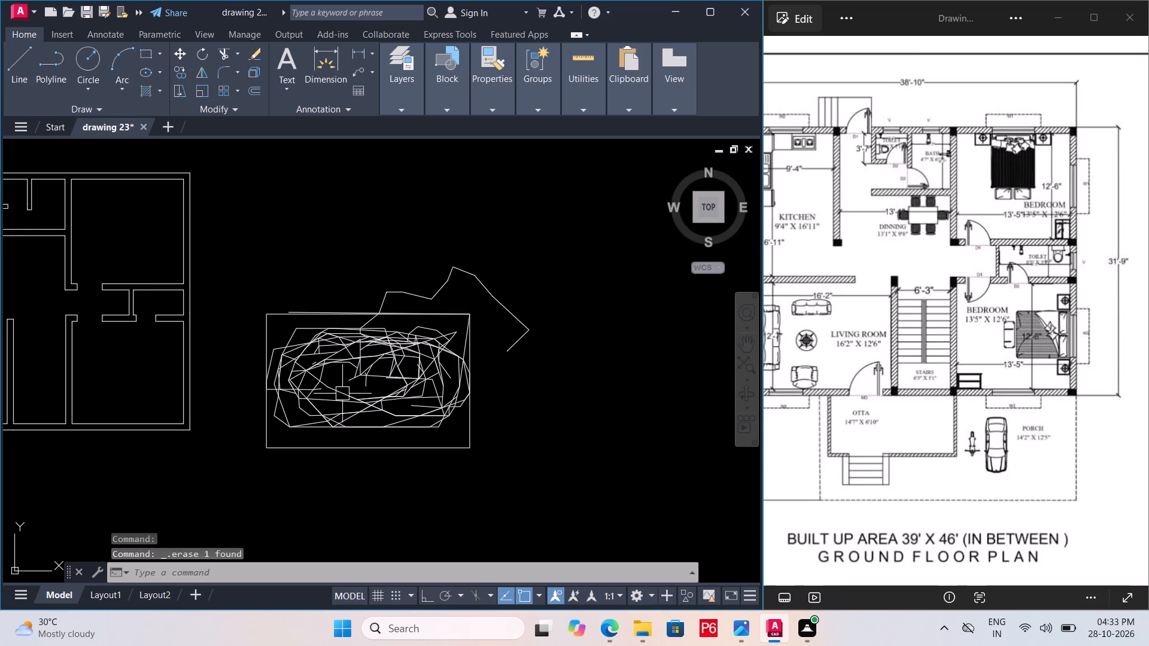
Delete the last short segments left in the cluster southwest of the rectangle's centre.
click(342, 390)
key(Delete)
key(Delete)
click(339, 389)
click(338, 389)
key(Delete)
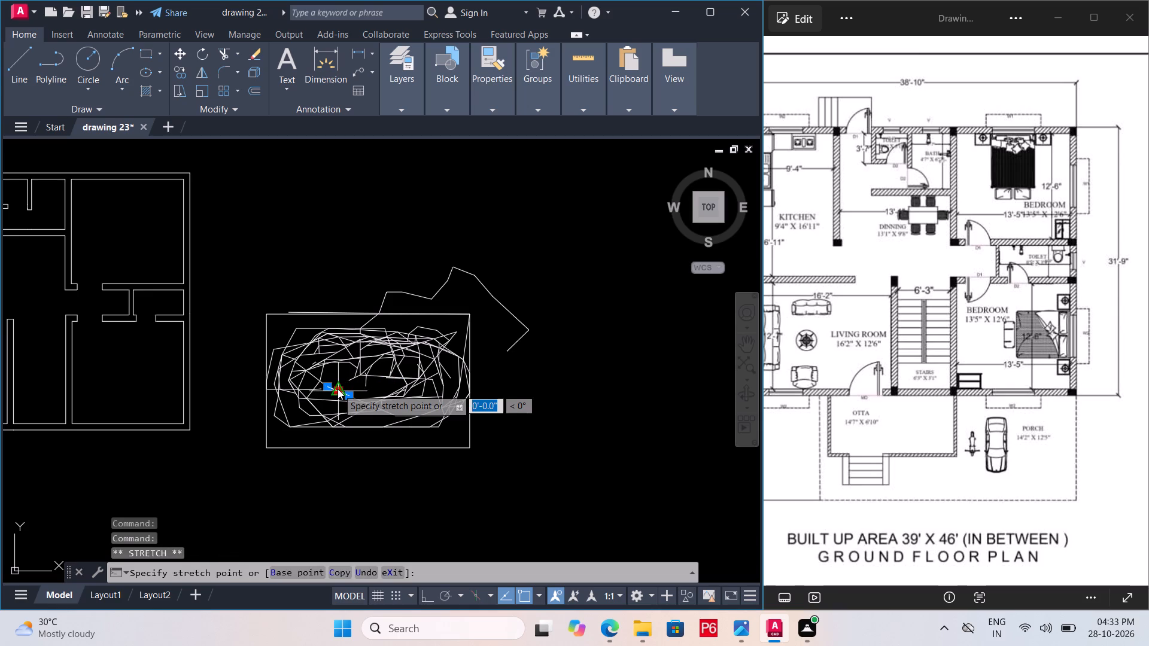
key(Delete)
key(Delete)
Delete individual line segments in the south-central part of the scribble, above the rectangle's bottom edge.
click(370, 423)
key(Delete)
click(364, 412)
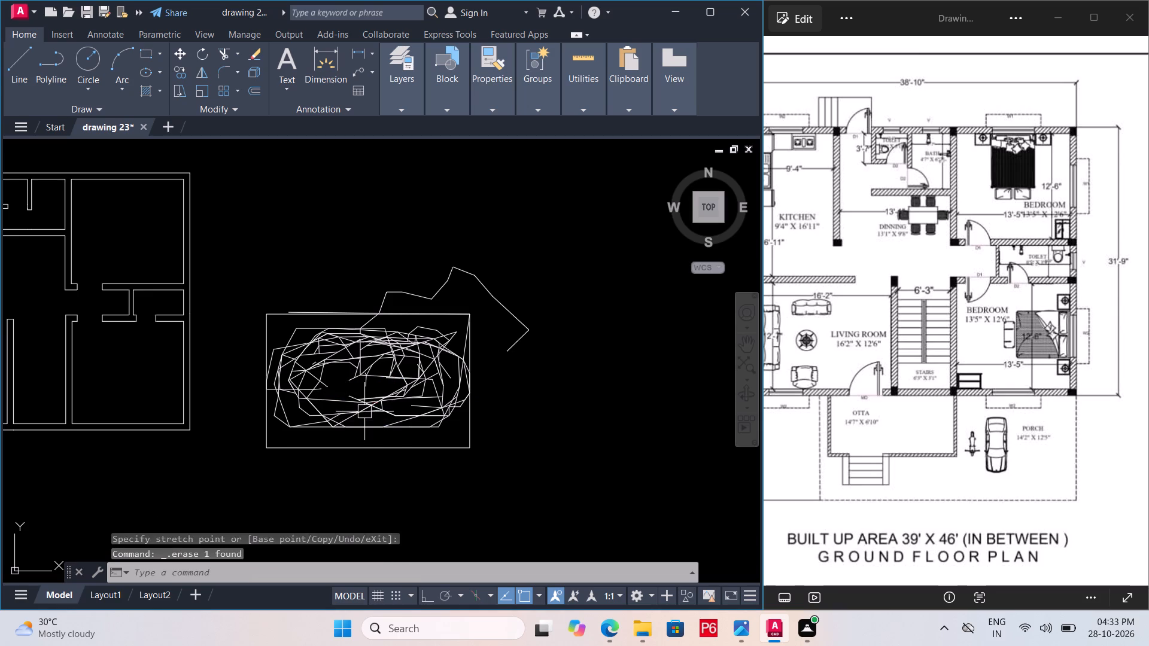
key(Delete)
click(375, 404)
key(Delete)
click(363, 403)
key(Delete)
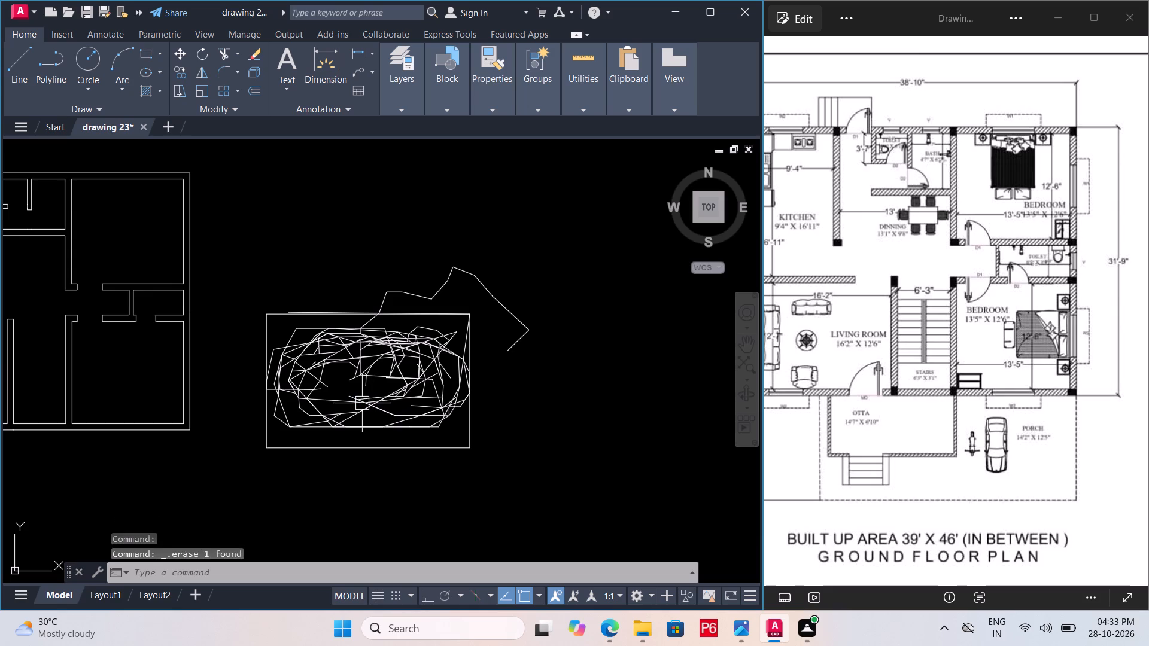
click(360, 406)
key(Delete)
click(358, 410)
key(Delete)
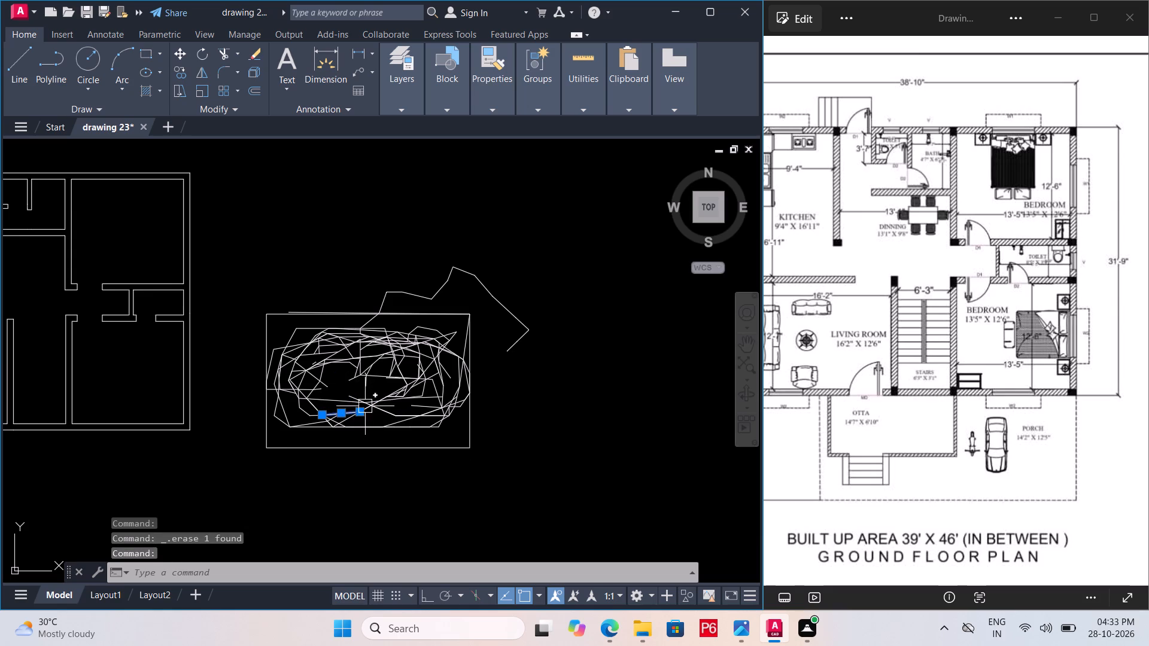
key(Delete)
Delete the line segments meeting directly south of the rectangle's centre, including the short one at their crossing.
click(369, 404)
key(Delete)
click(371, 406)
key(Delete)
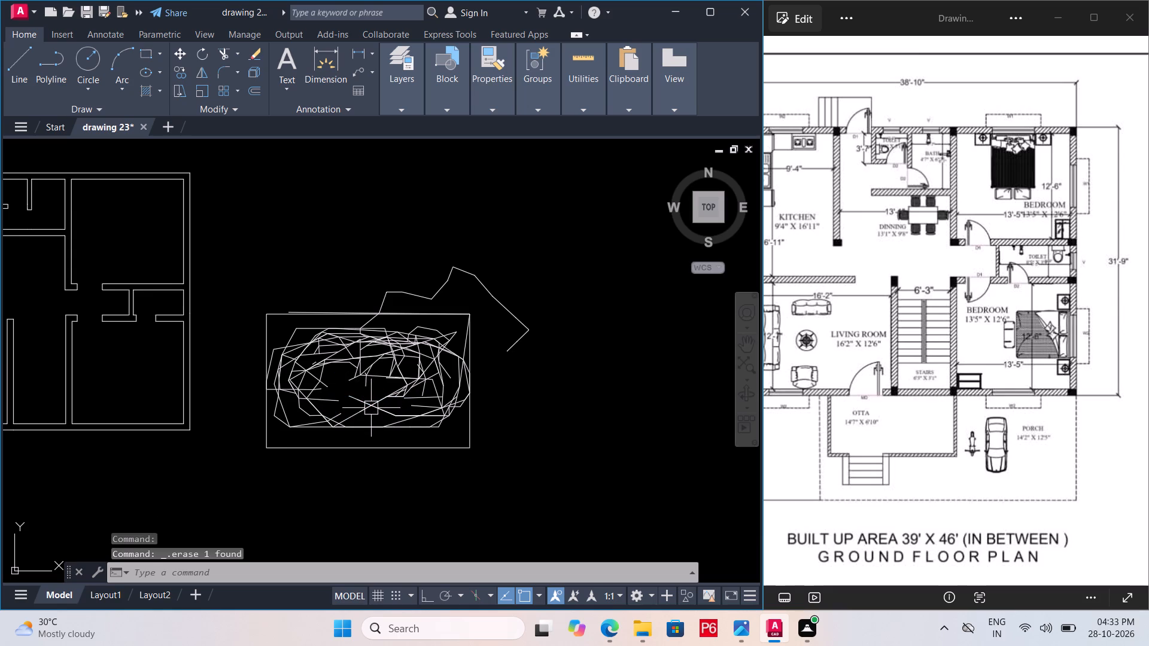
click(369, 410)
key(Delete)
click(372, 408)
key(Delete)
click(374, 409)
key(Delete)
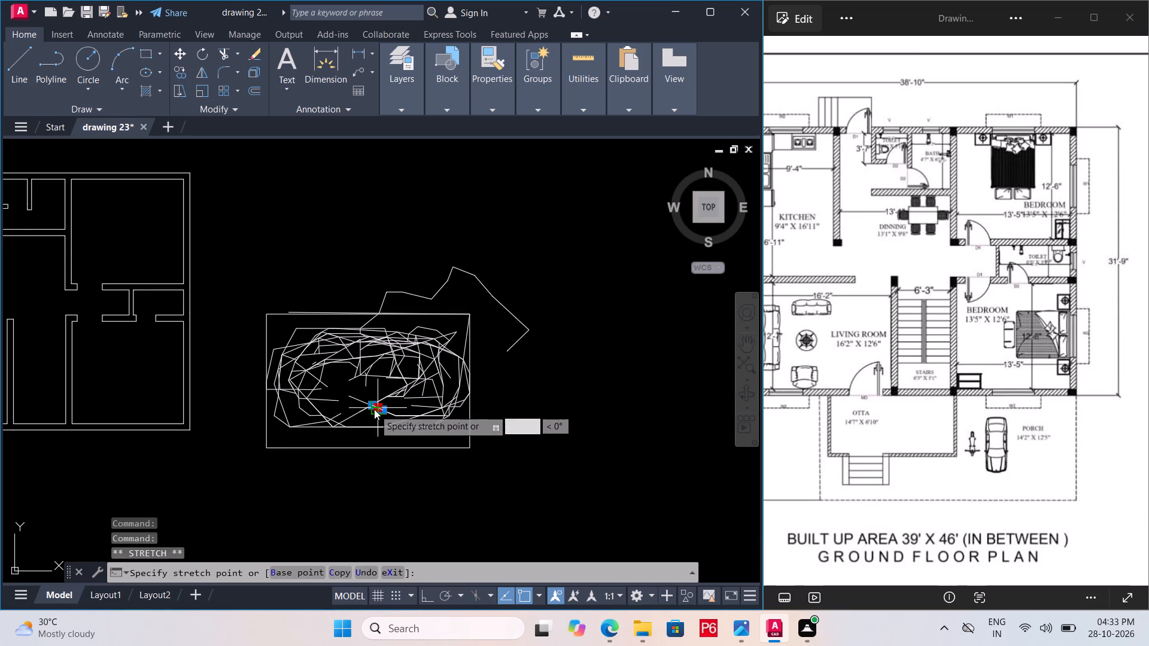
key(Delete)
Delete the remaining short and long diagonal segments crossing the south-central interior of the rectangle.
click(362, 416)
key(Delete)
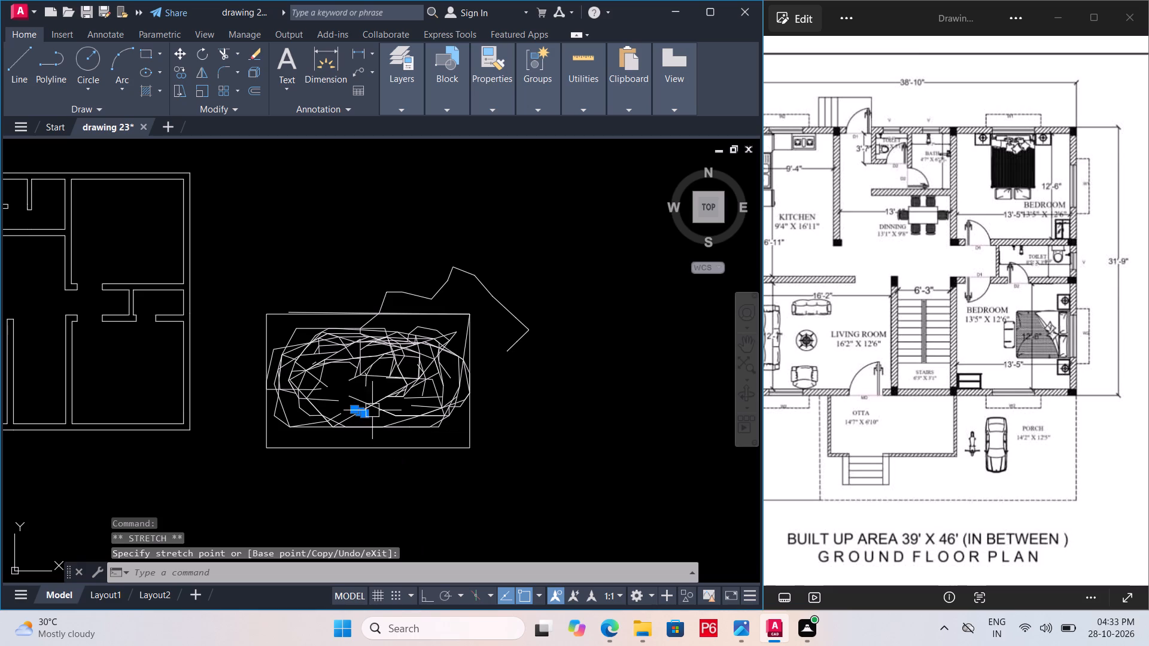
click(376, 407)
key(Delete)
click(377, 409)
key(Delete)
click(352, 411)
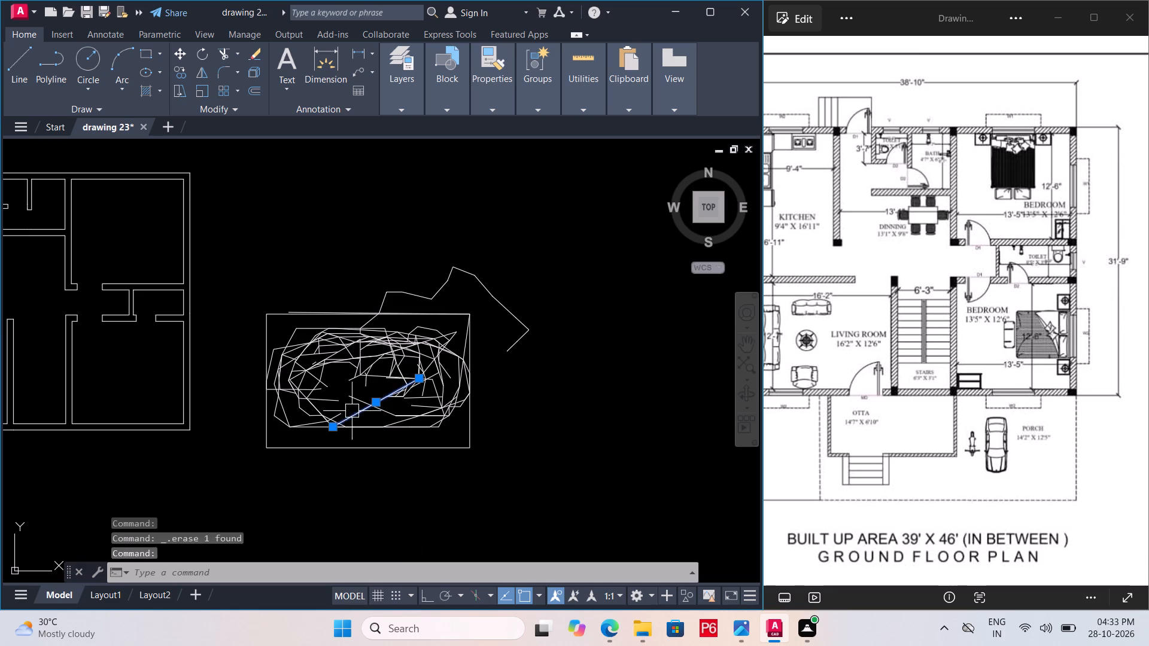
key(Delete)
click(360, 407)
key(Delete)
click(370, 406)
key(Delete)
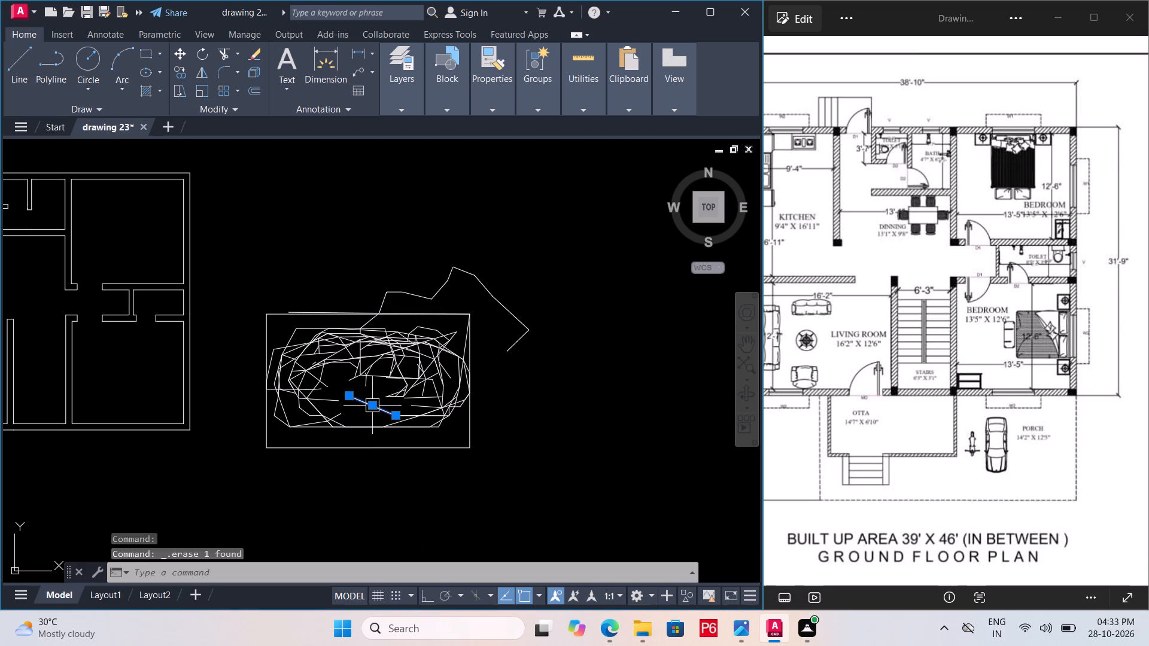
Delete individual line segments east and northeast of the rectangle's centre.
click(400, 392)
key(Delete)
click(410, 382)
key(Delete)
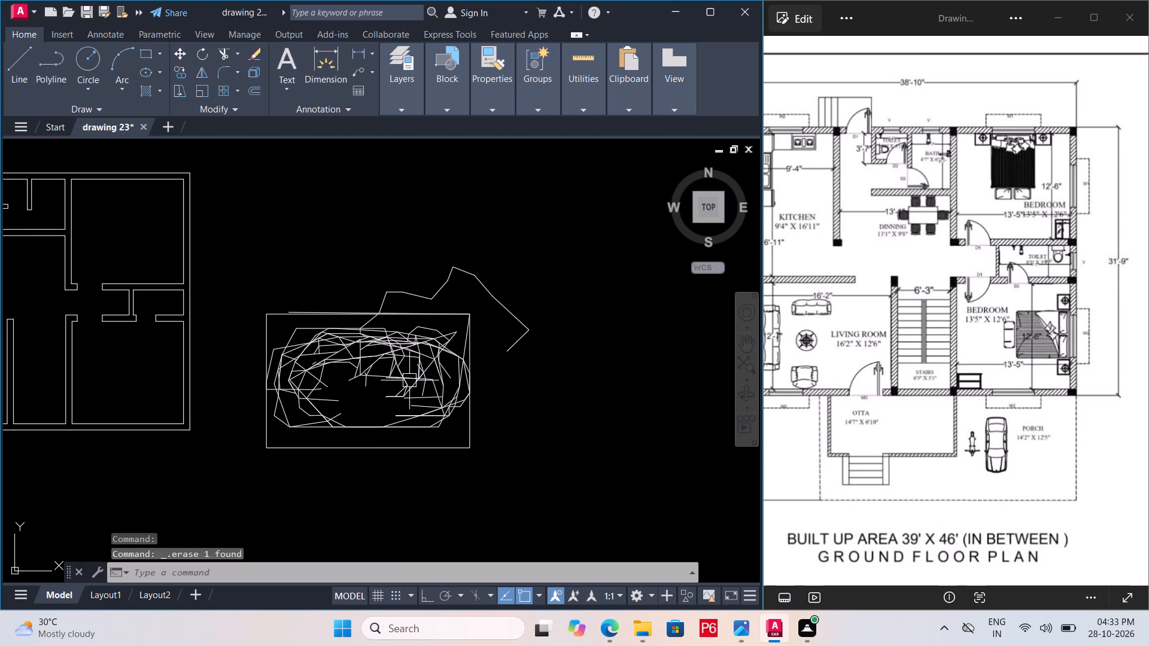
double_click(403, 370)
key(Delete)
click(387, 361)
key(Delete)
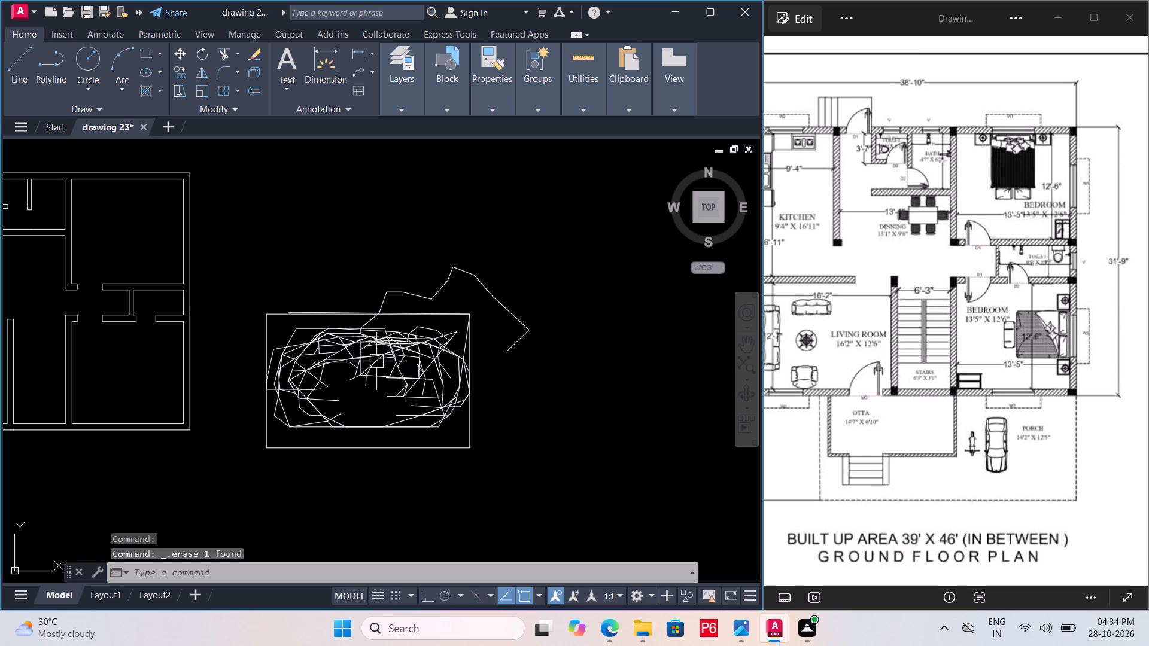
Delete the line segments just north of the rectangle's centre, working from the middle toward the west.
click(374, 361)
key(Delete)
click(362, 361)
key(Delete)
click(354, 358)
key(Delete)
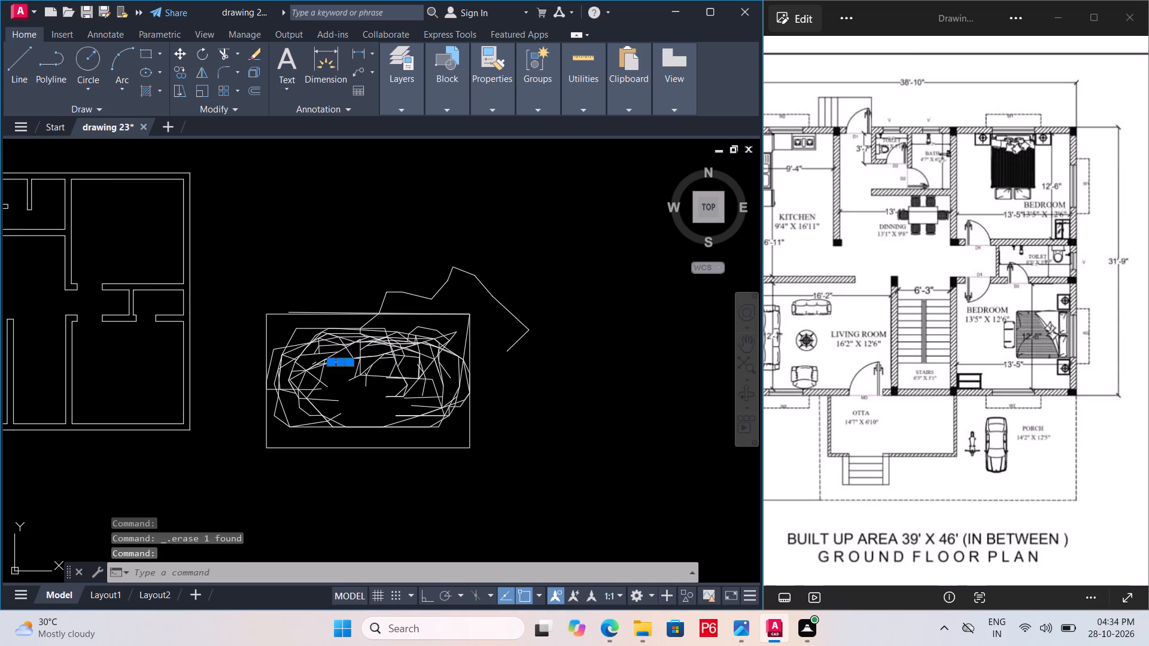
Delete individual inner line segments in the northwest part of the rectangle's scribble.
click(335, 355)
key(Delete)
click(329, 355)
key(Delete)
click(322, 362)
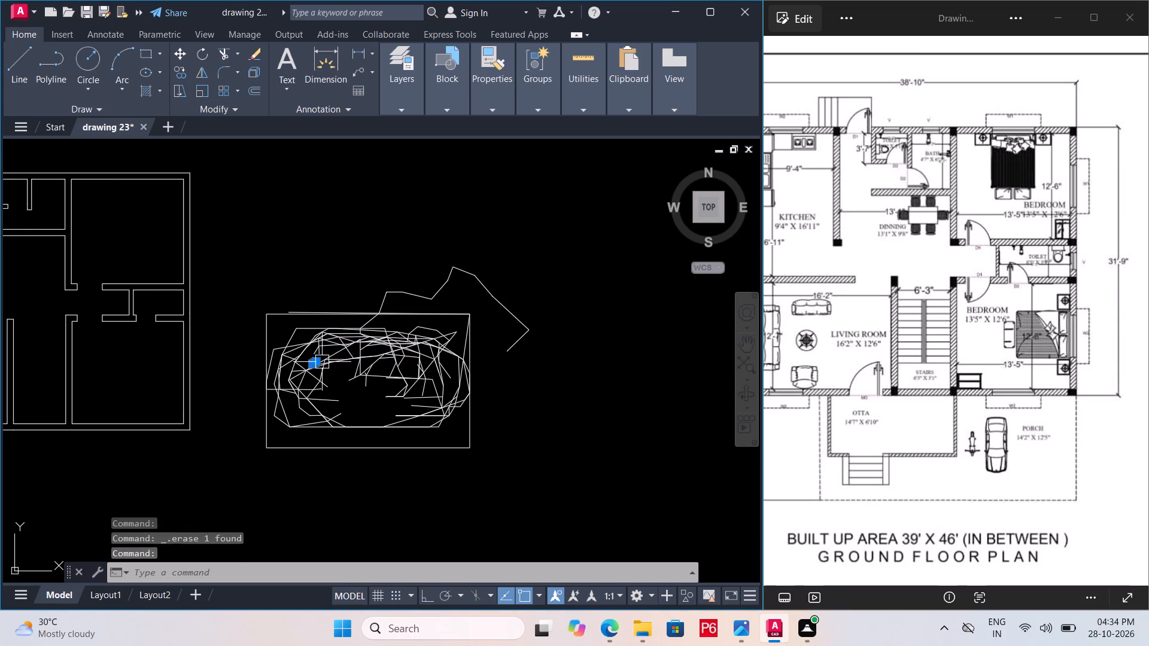
key(Delete)
click(332, 359)
key(Delete)
Delete line segments one at a time across the north-northwest part of the scribble, ending near its north-centre.
click(335, 349)
key(Delete)
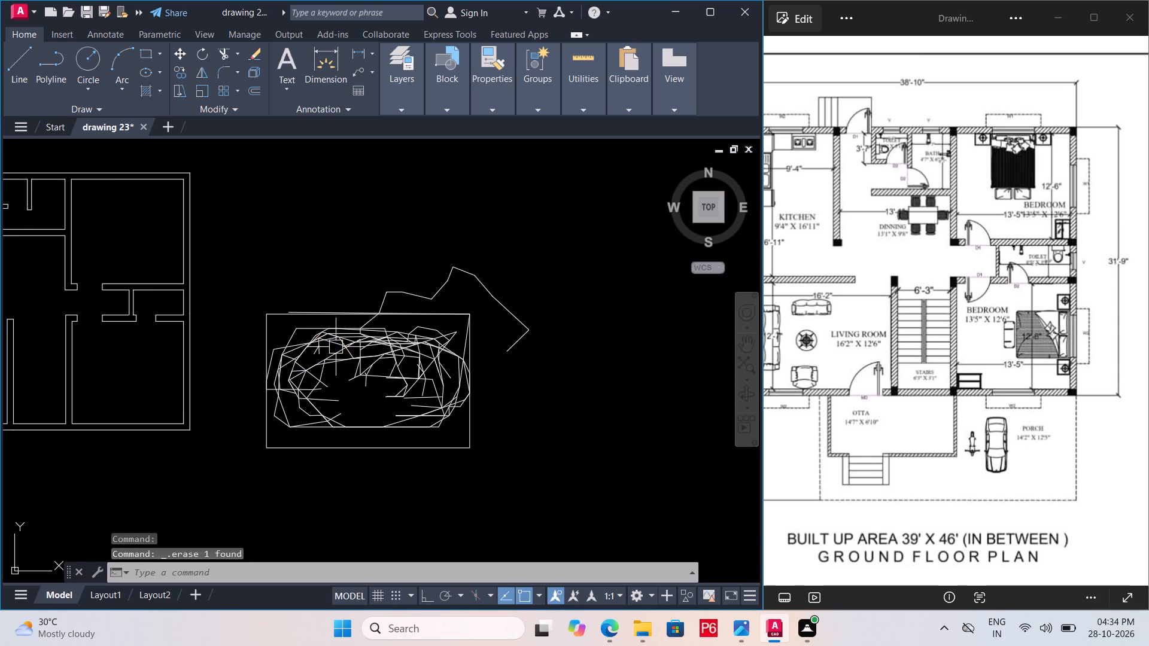
click(339, 343)
key(Delete)
click(351, 345)
key(Delete)
click(359, 355)
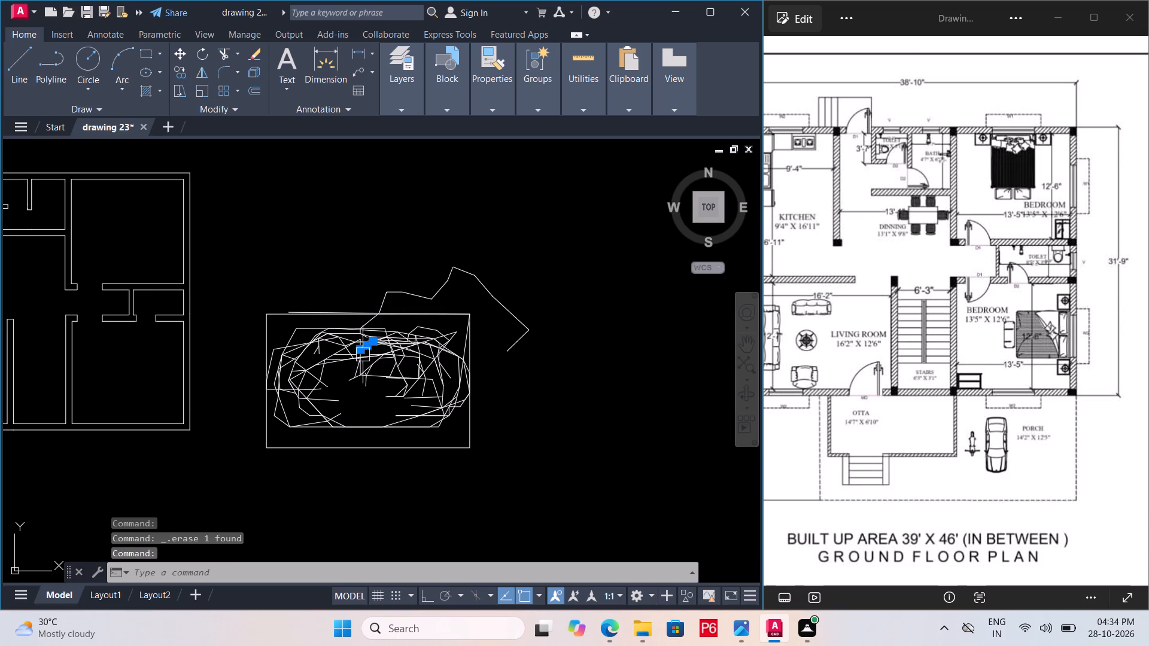
key(Delete)
Delete individual line segments in the north-central and northeast interior of the rectangle.
click(376, 351)
key(Delete)
click(396, 348)
key(Delete)
click(389, 367)
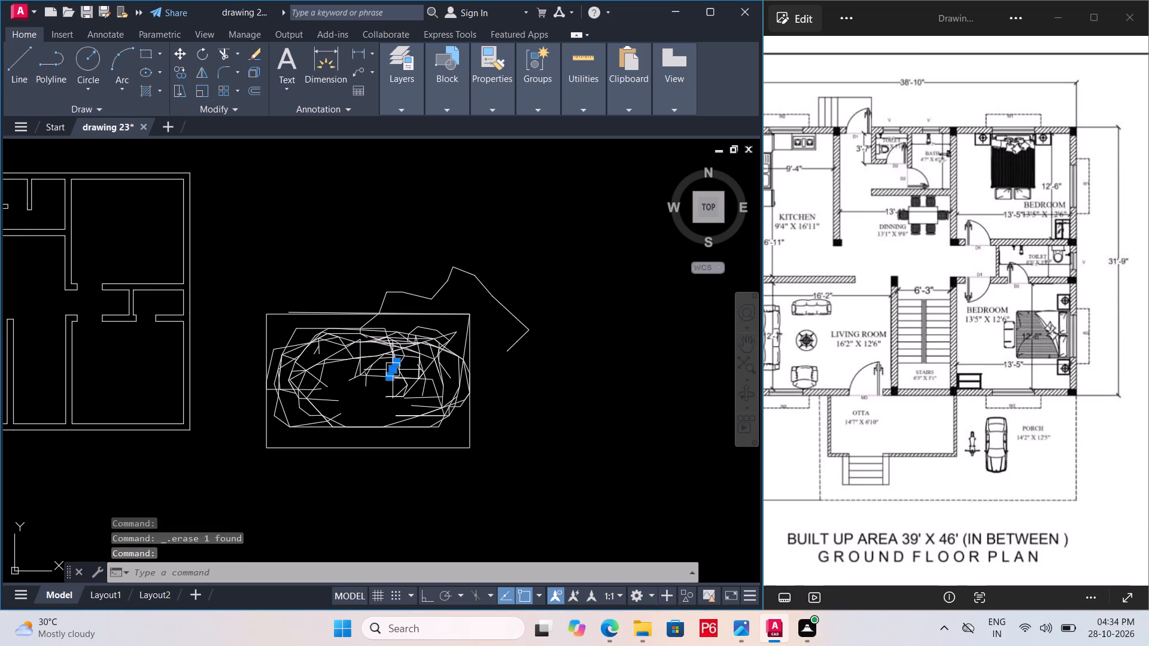
key(Delete)
click(396, 356)
key(Delete)
click(396, 354)
key(Delete)
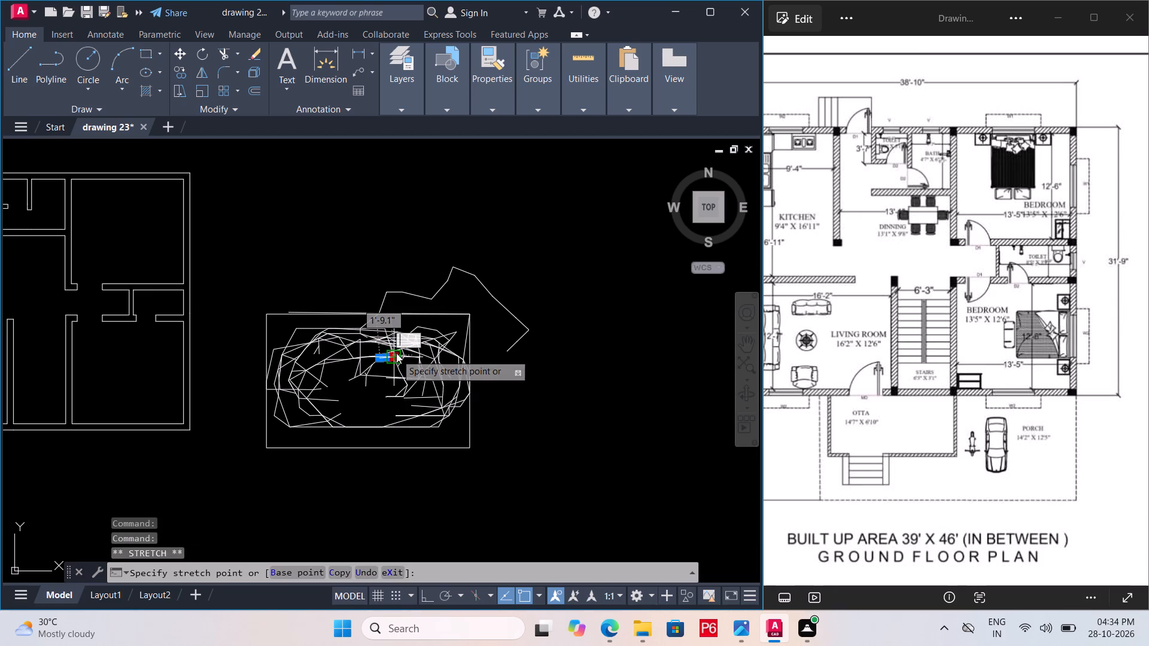
key(Delete)
key(Delete)
Delete individual line segments just north of the rectangle's centre, including the short one left mid-stretch.
click(357, 374)
key(Delete)
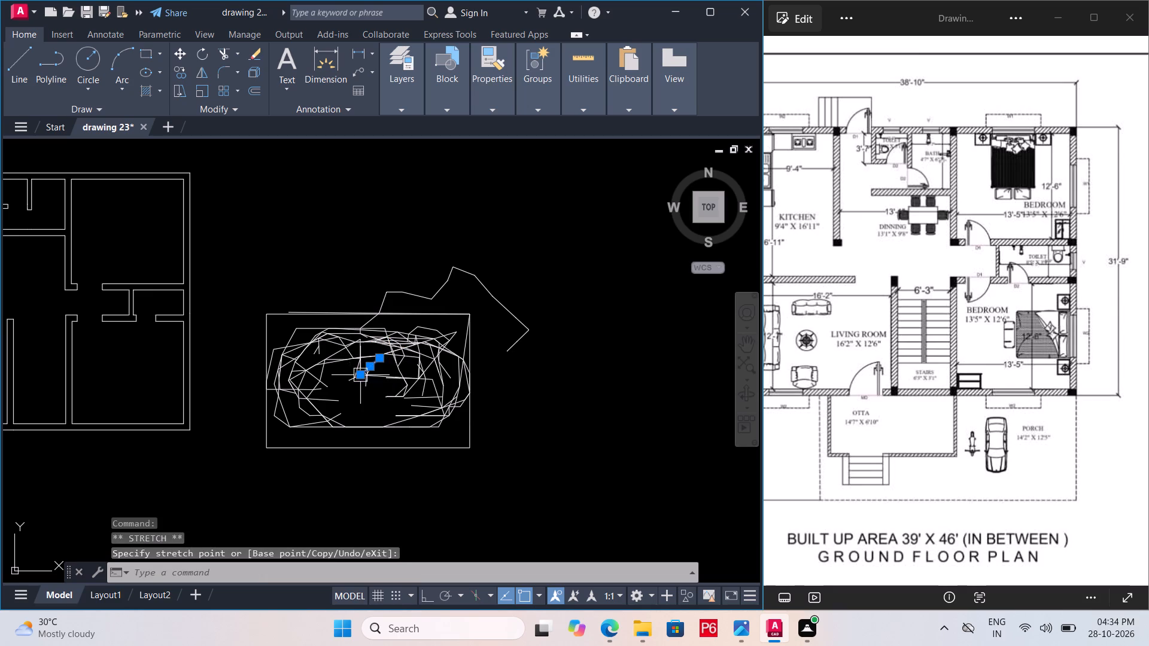
key(Delete)
double_click(387, 349)
key(Delete)
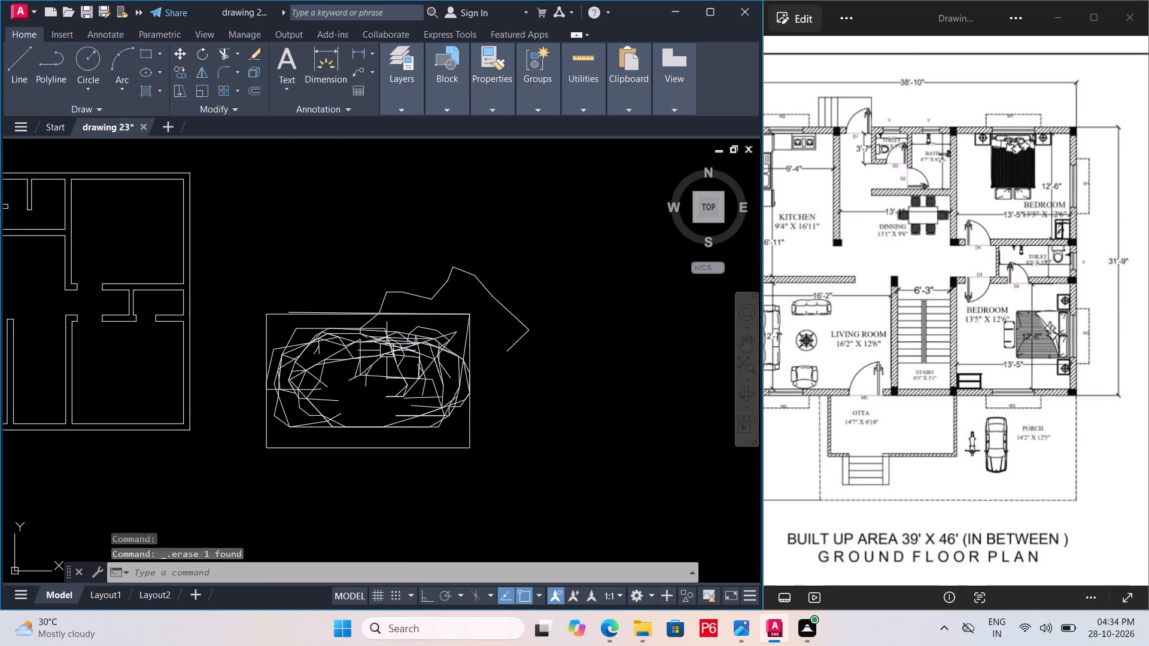
click(387, 351)
key(Delete)
click(388, 351)
key(Delete)
click(391, 353)
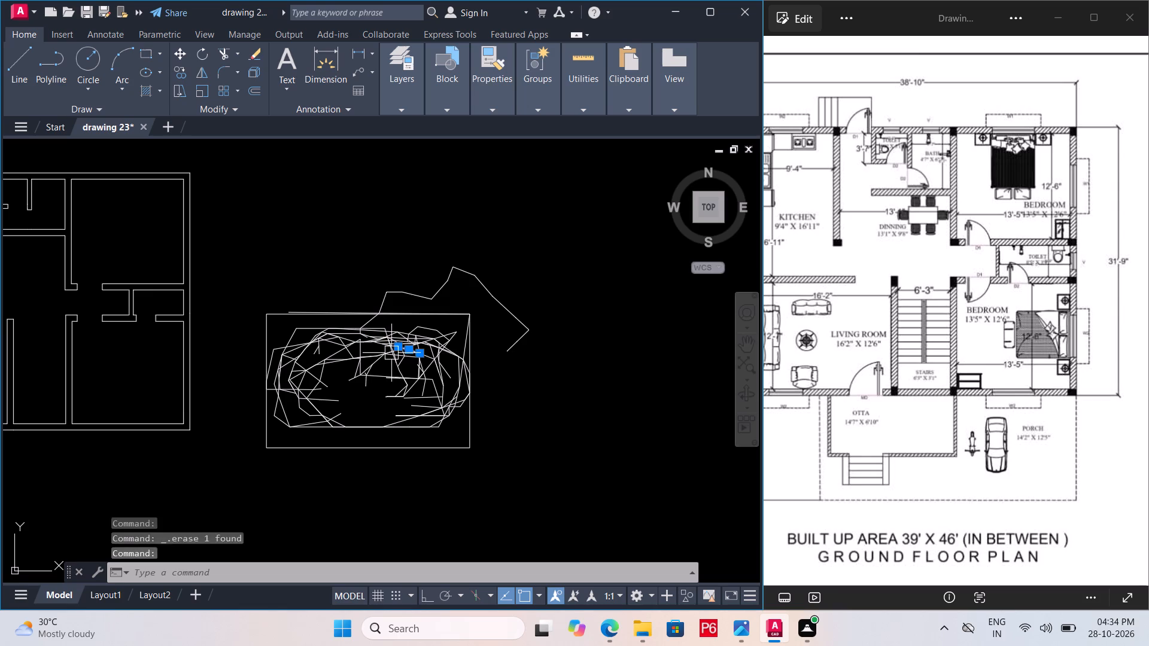
key(Delete)
double_click(391, 353)
key(Delete)
key(Delete)
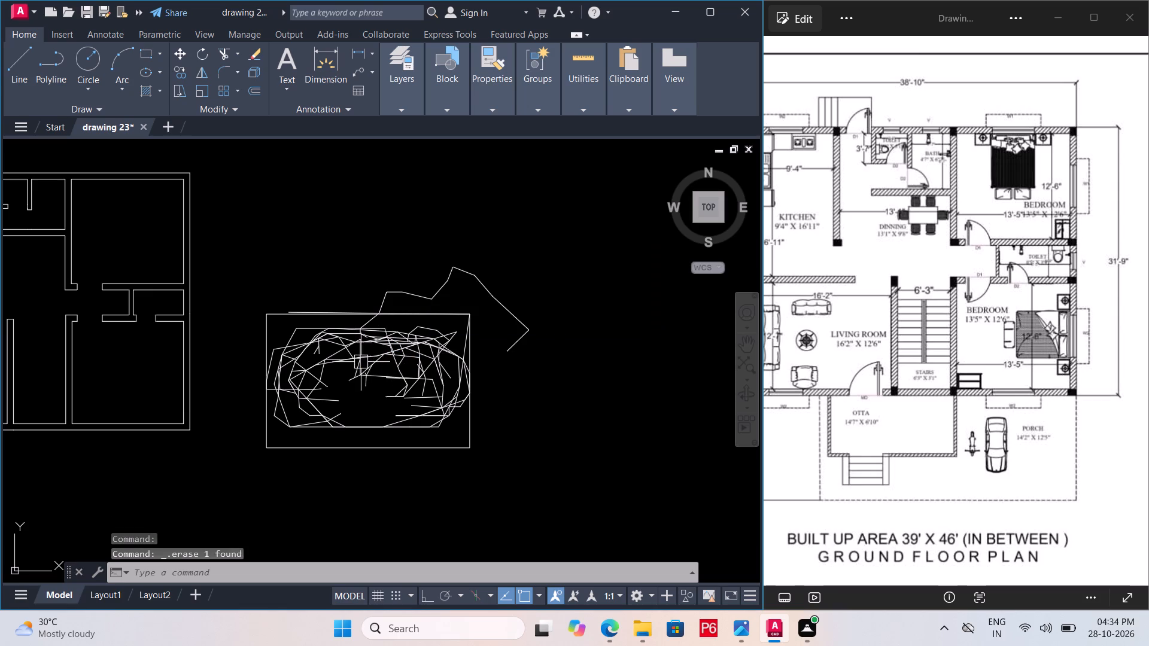
Delete line segments one at a time along the inner north-central part of the scribble, ending slightly west of centre.
click(363, 364)
key(Delete)
click(378, 351)
key(Delete)
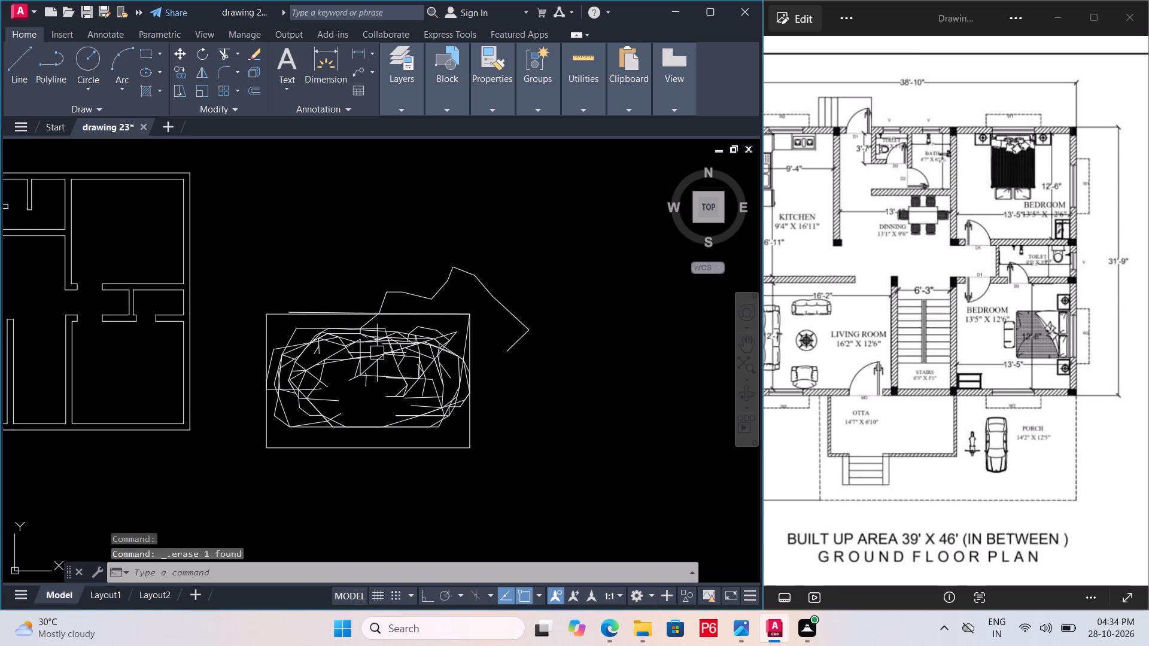
click(376, 356)
key(Delete)
click(376, 356)
key(Delete)
key(Delete)
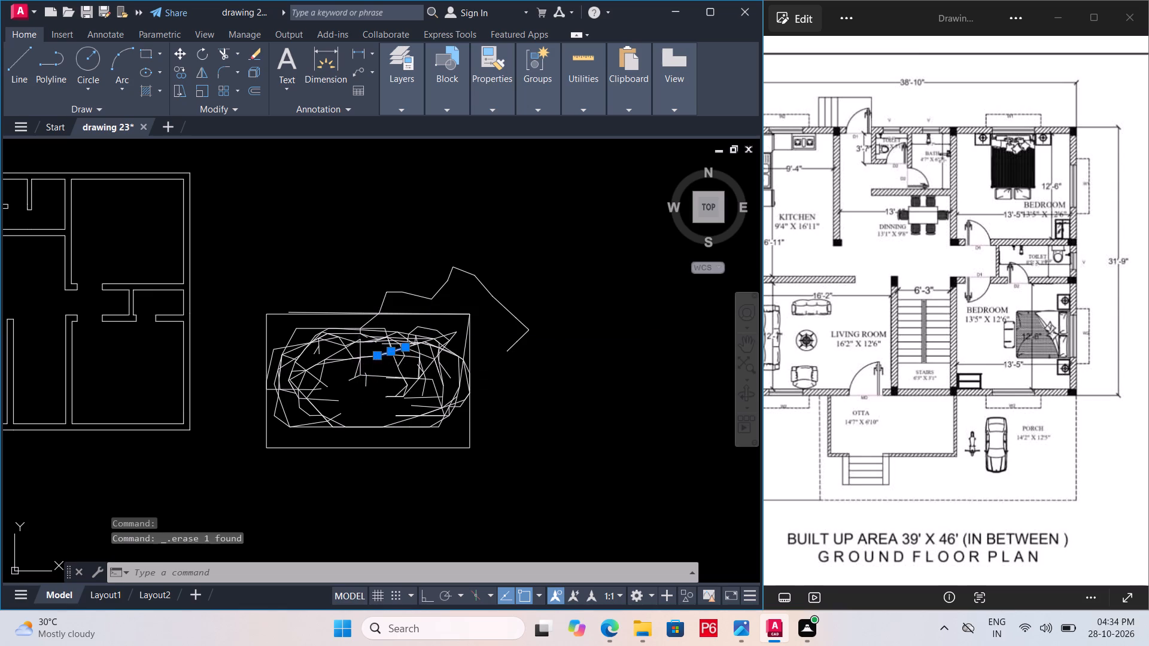
double_click(358, 364)
key(Delete)
click(360, 359)
key(Delete)
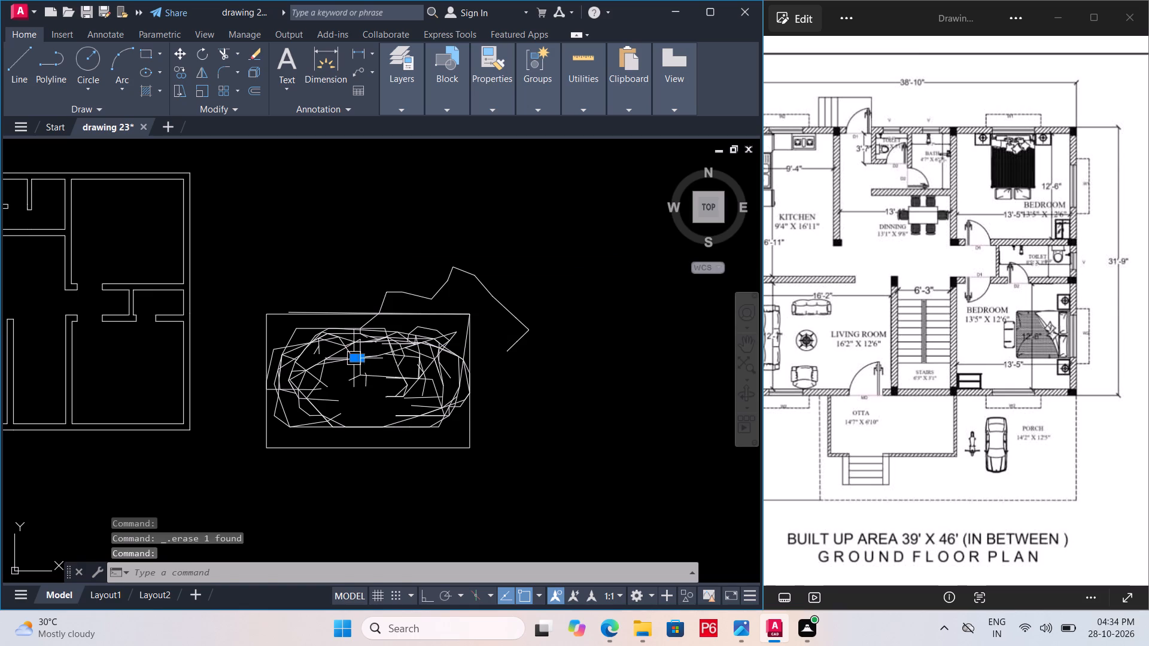
click(352, 359)
key(Delete)
Delete inner line segments from the northwest part of the scribble down to its west side.
click(331, 355)
key(Delete)
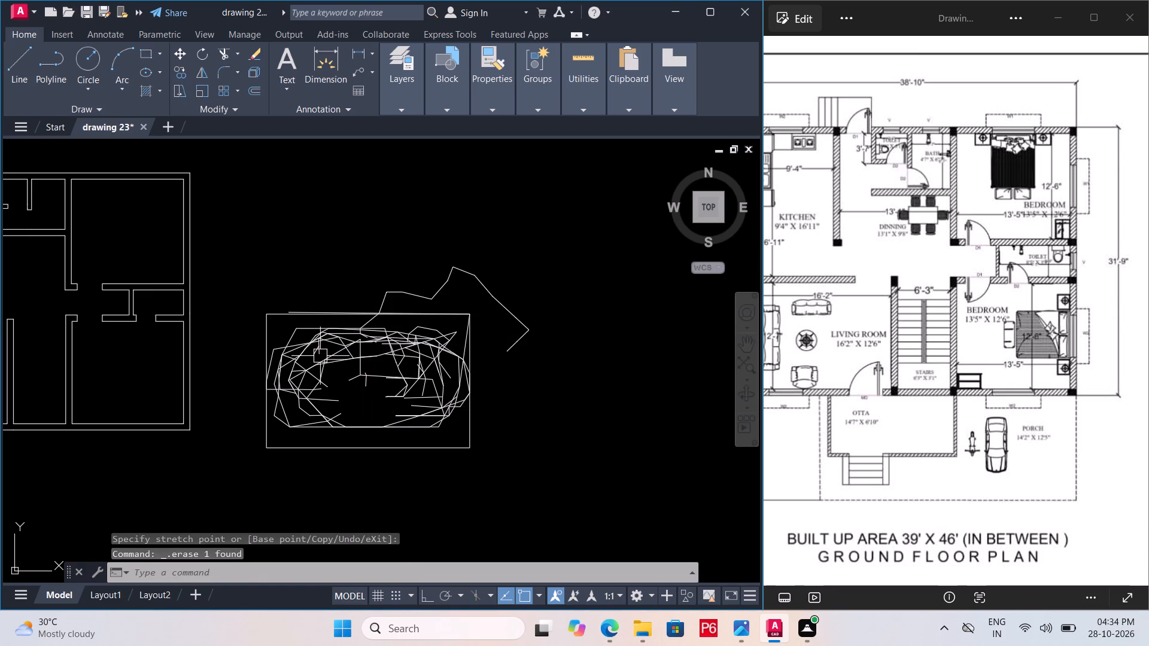
click(318, 358)
key(Delete)
click(315, 367)
key(Delete)
key(Delete)
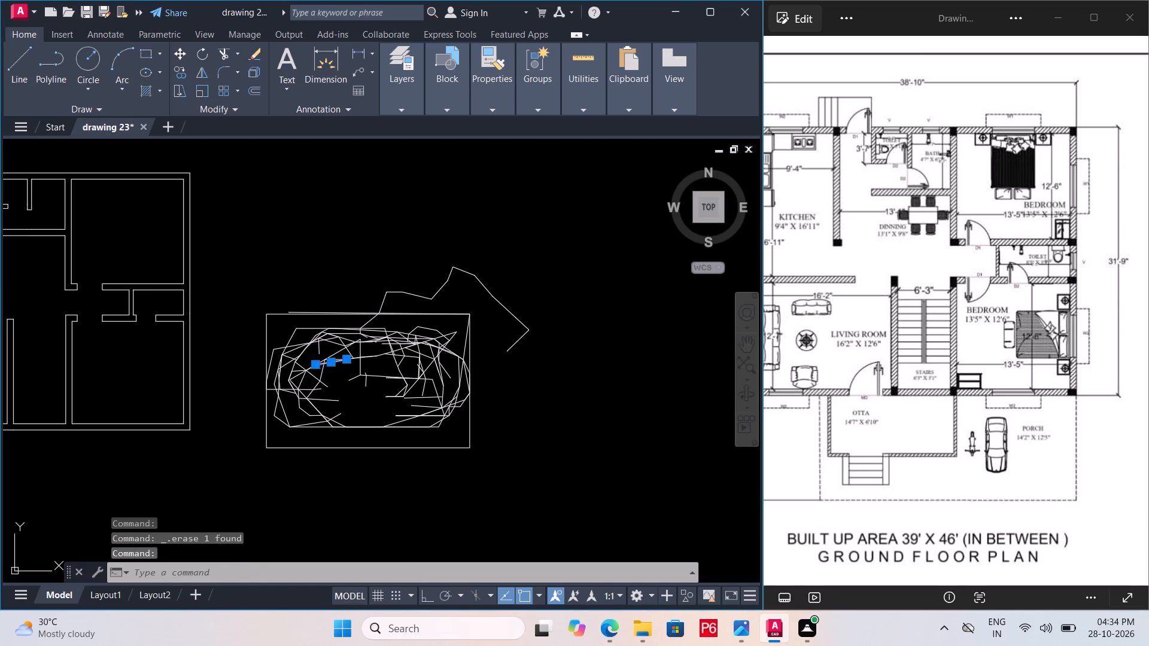
click(308, 385)
key(Delete)
click(299, 398)
key(Delete)
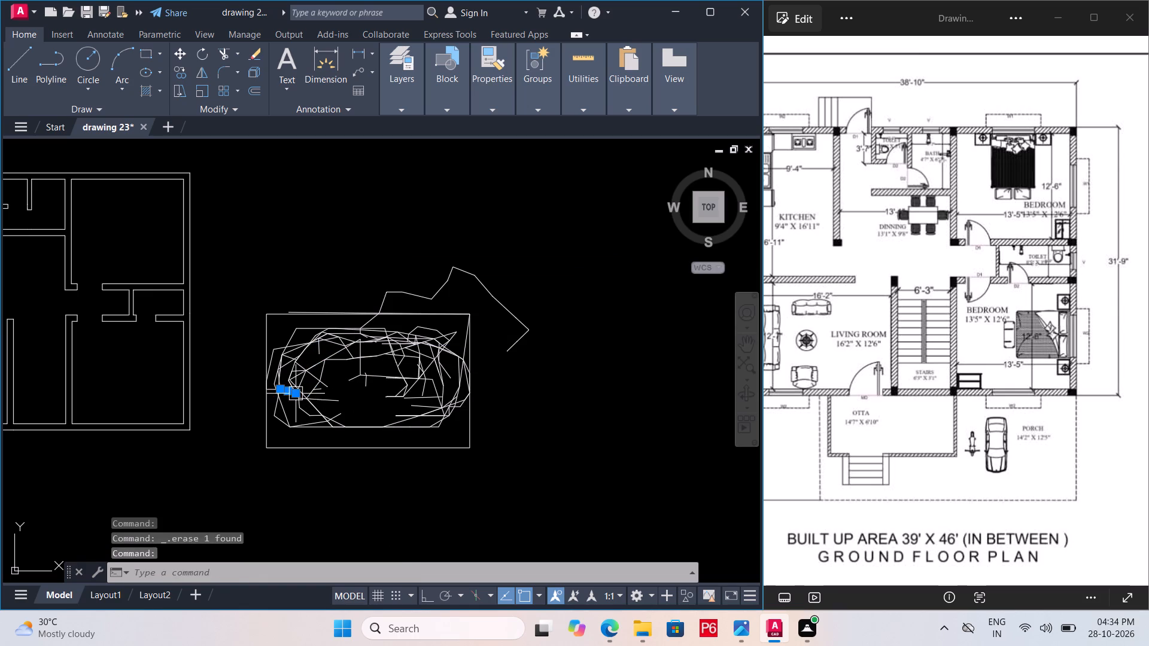
Delete the overlapping inner line segments one at a time on the west side of the scribble.
click(296, 380)
key(Delete)
click(300, 371)
key(Delete)
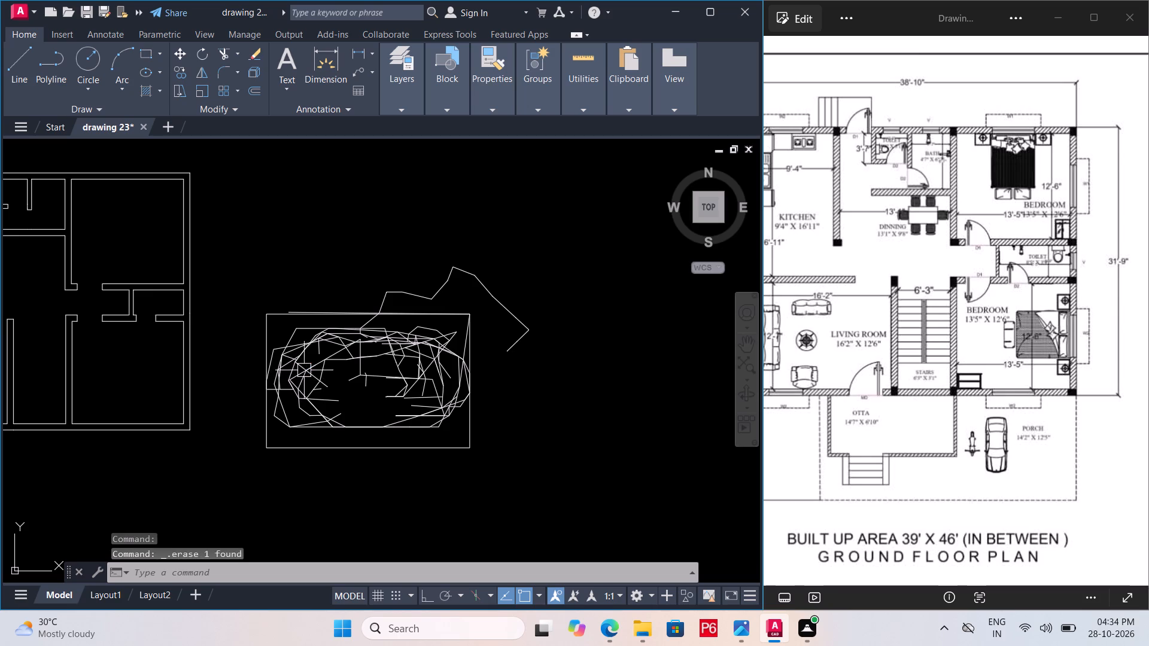
click(305, 368)
key(Delete)
click(303, 378)
key(Delete)
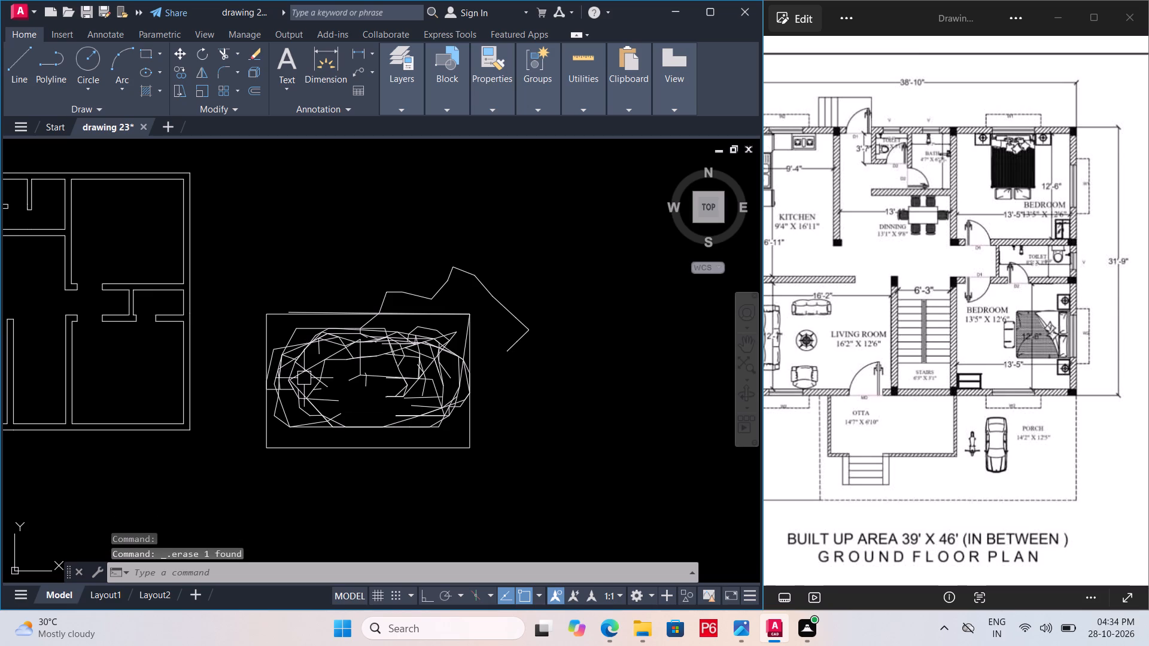
click(307, 374)
key(Delete)
click(301, 380)
key(Delete)
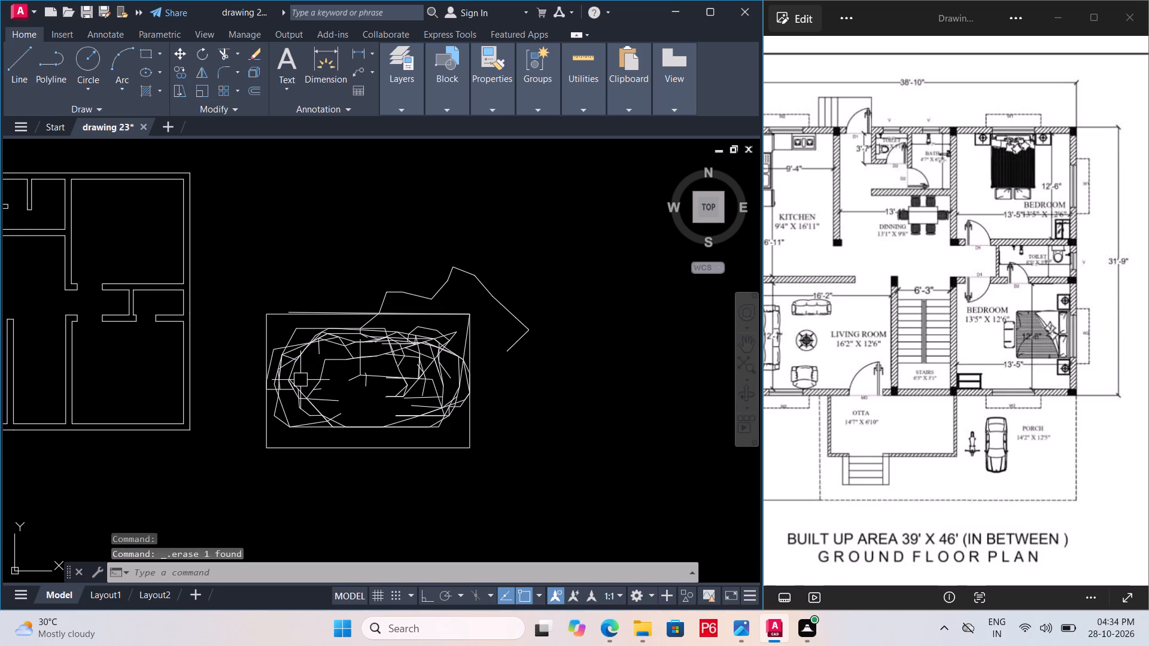
click(300, 380)
key(Delete)
Delete the loose line segments between the scribble's west side and the rectangle's centre, working southward.
click(312, 385)
key(Delete)
click(311, 394)
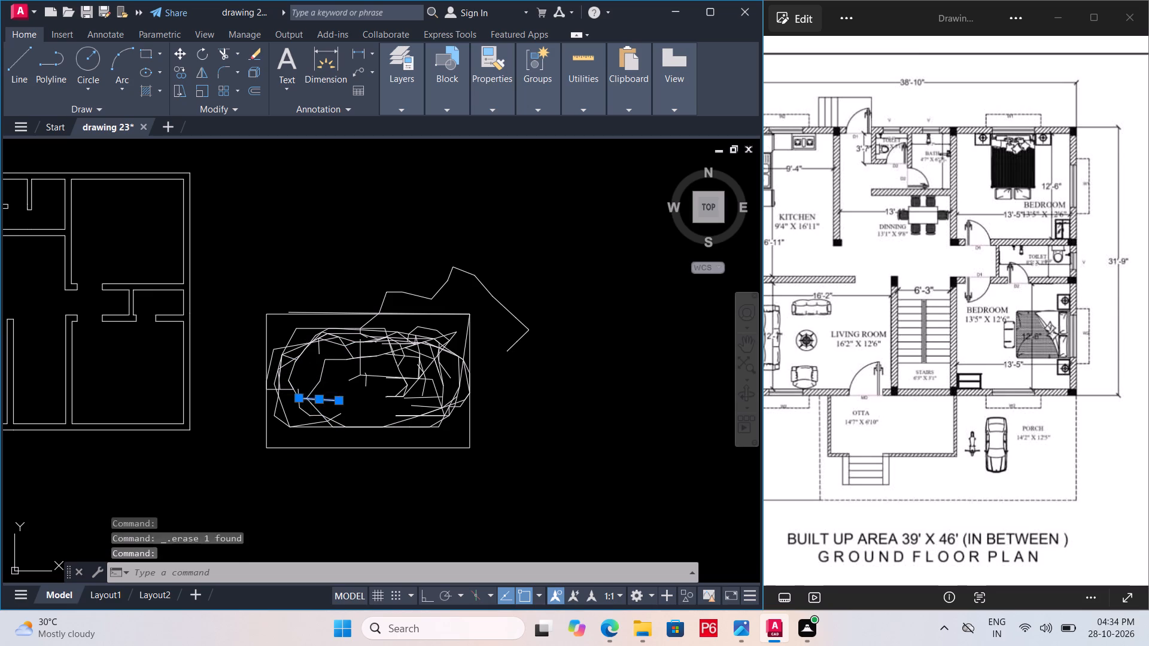
key(Delete)
click(315, 382)
key(Delete)
click(315, 373)
key(Delete)
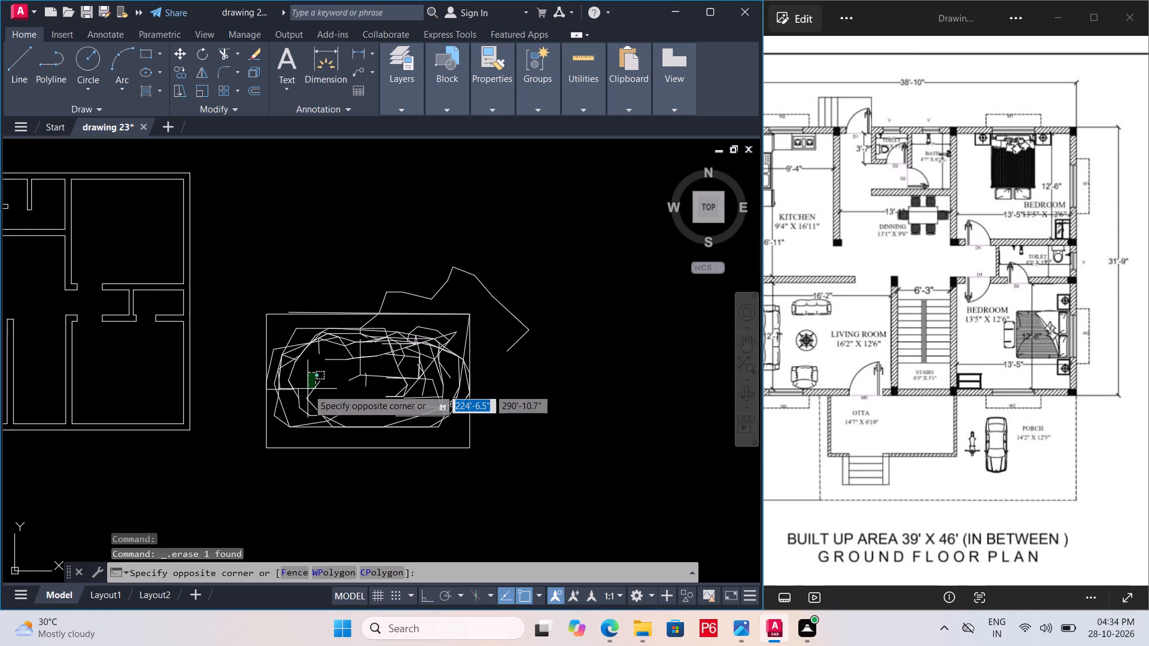
click(308, 389)
key(Delete)
click(311, 389)
click(302, 401)
key(Delete)
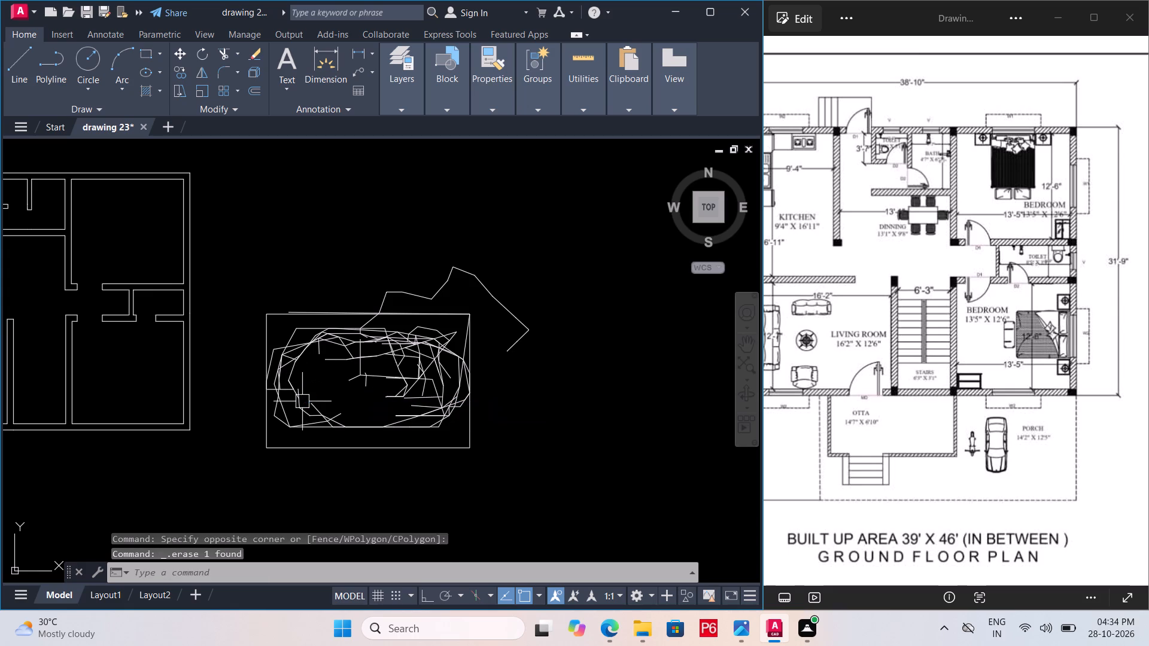
Delete the inner line segments in the southwest part of the scribble.
click(300, 403)
key(Delete)
click(293, 403)
key(Delete)
click(306, 414)
key(Delete)
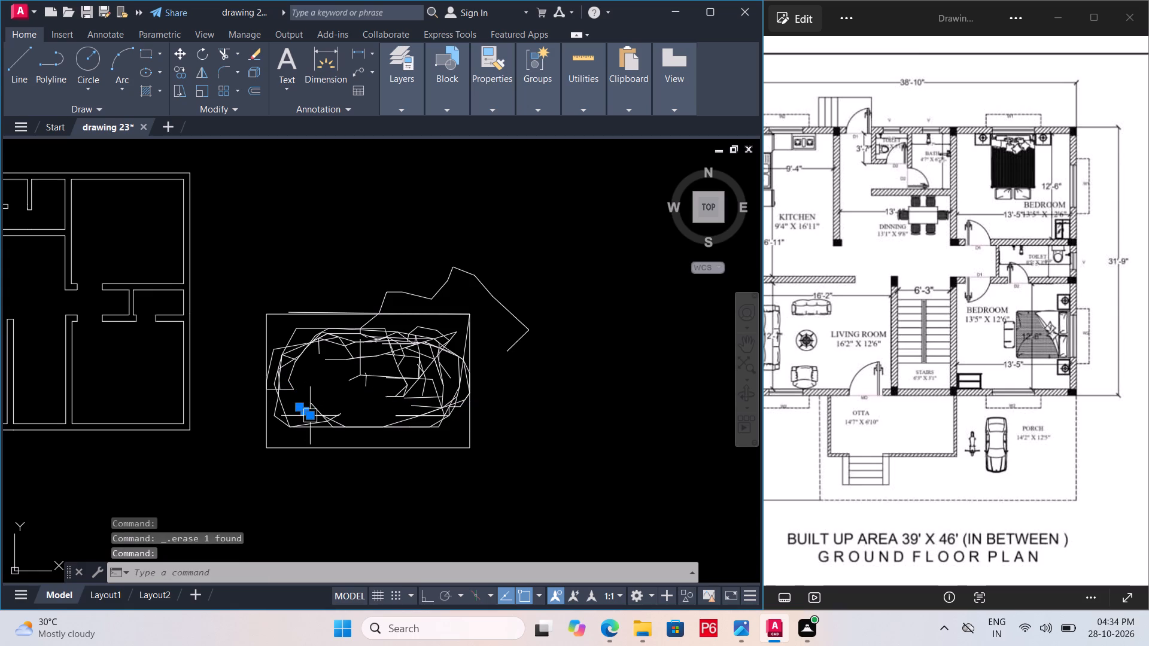
click(315, 410)
key(Delete)
click(317, 412)
key(Delete)
click(309, 422)
key(Delete)
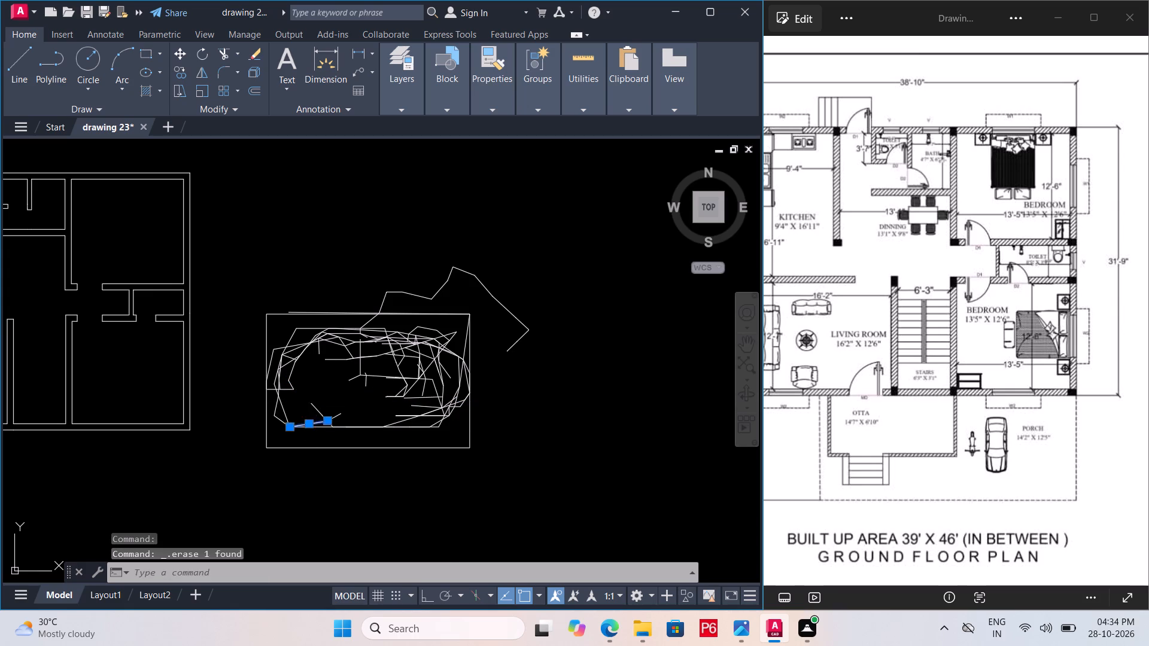
Delete the remaining short segments and the long bottom line in the southwest part of the scribble.
double_click(317, 411)
key(Delete)
click(315, 415)
key(Delete)
click(315, 418)
key(Delete)
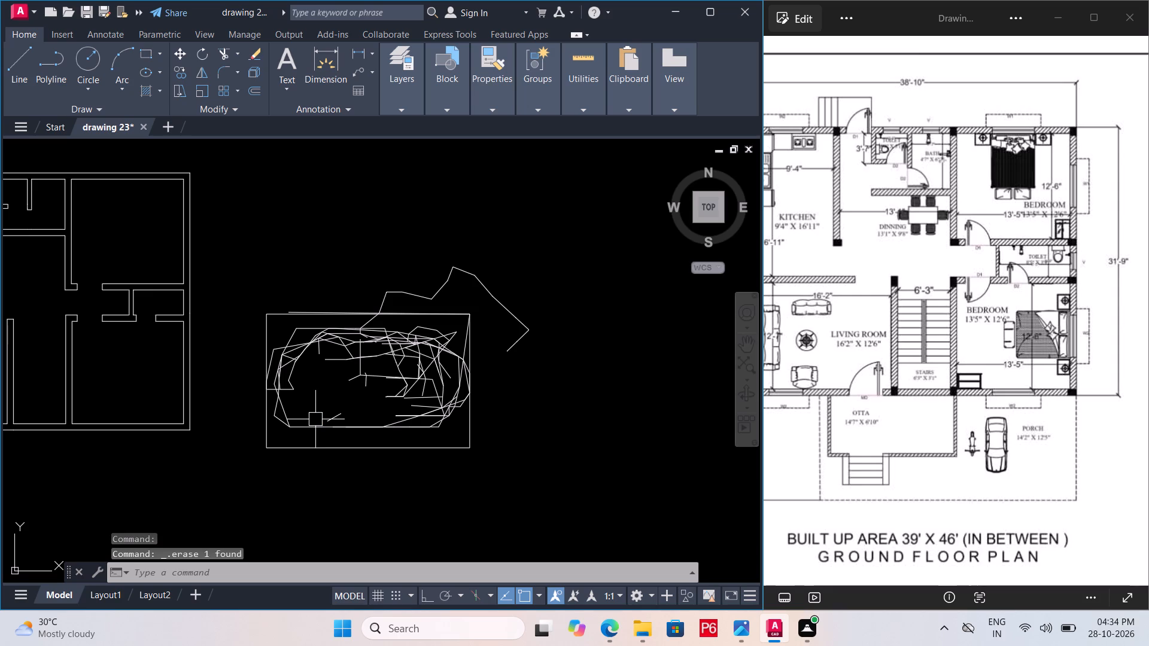
double_click(314, 421)
key(Delete)
click(312, 428)
key(Delete)
Delete the outer line segments around the scribble's southwest corner and lower west edge.
click(300, 429)
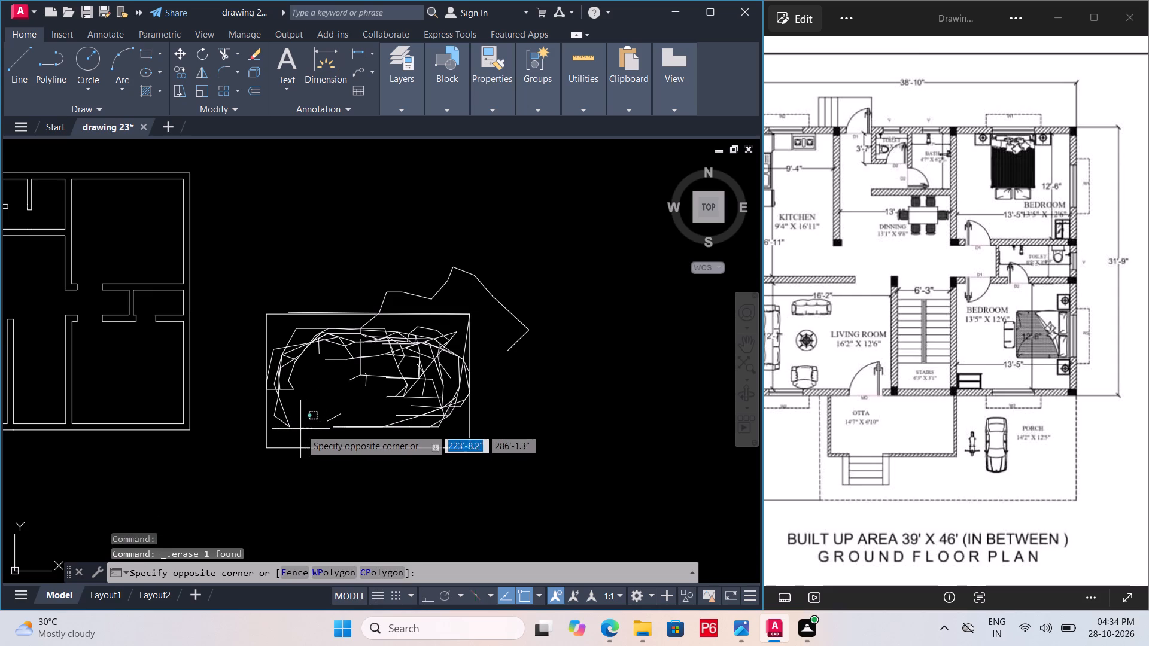
key(Delete)
click(287, 427)
key(Delete)
click(281, 426)
key(Delete)
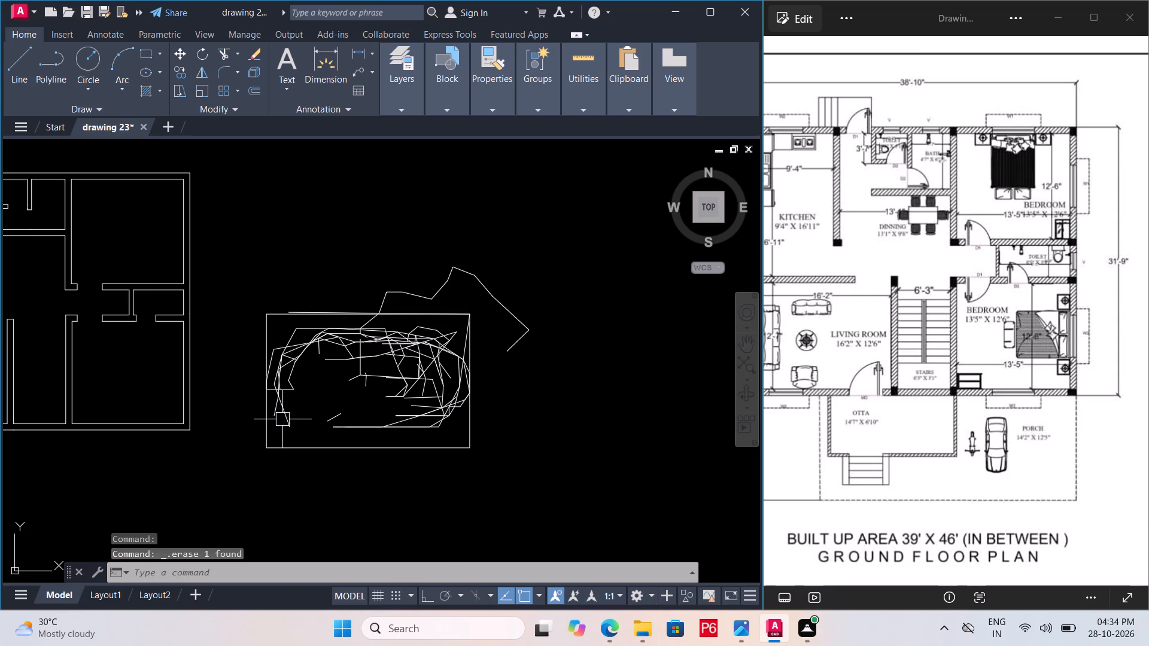
click(282, 419)
key(Delete)
click(276, 415)
key(Delete)
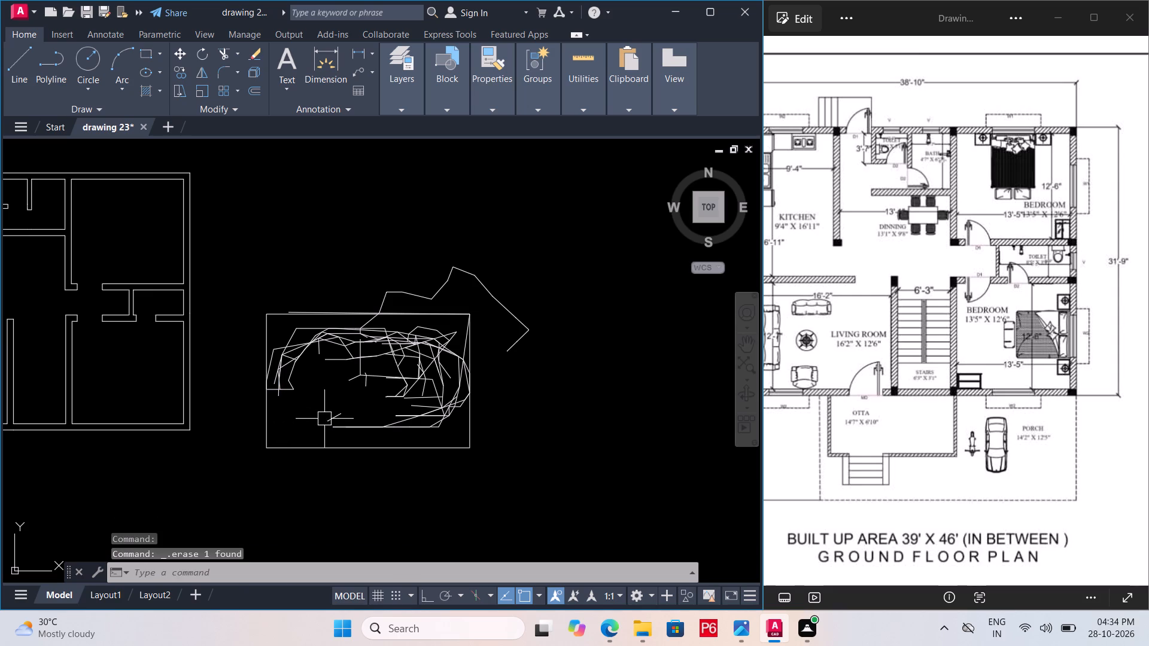
Delete line segments along the south side of the scribble, working east from the southwest to the south-centre.
click(326, 419)
key(Delete)
click(337, 422)
key(Delete)
click(340, 424)
key(Delete)
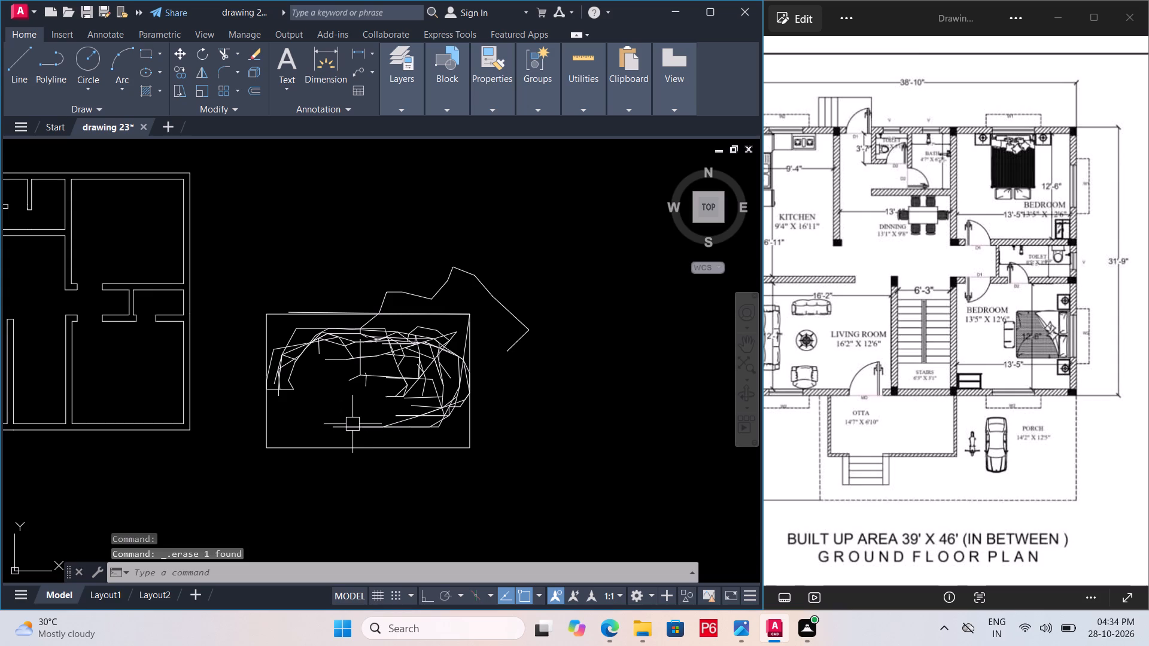
click(352, 424)
key(Delete)
click(373, 424)
key(Delete)
Delete individual line segments in the south-southeast part of the scribble.
double_click(392, 416)
key(Delete)
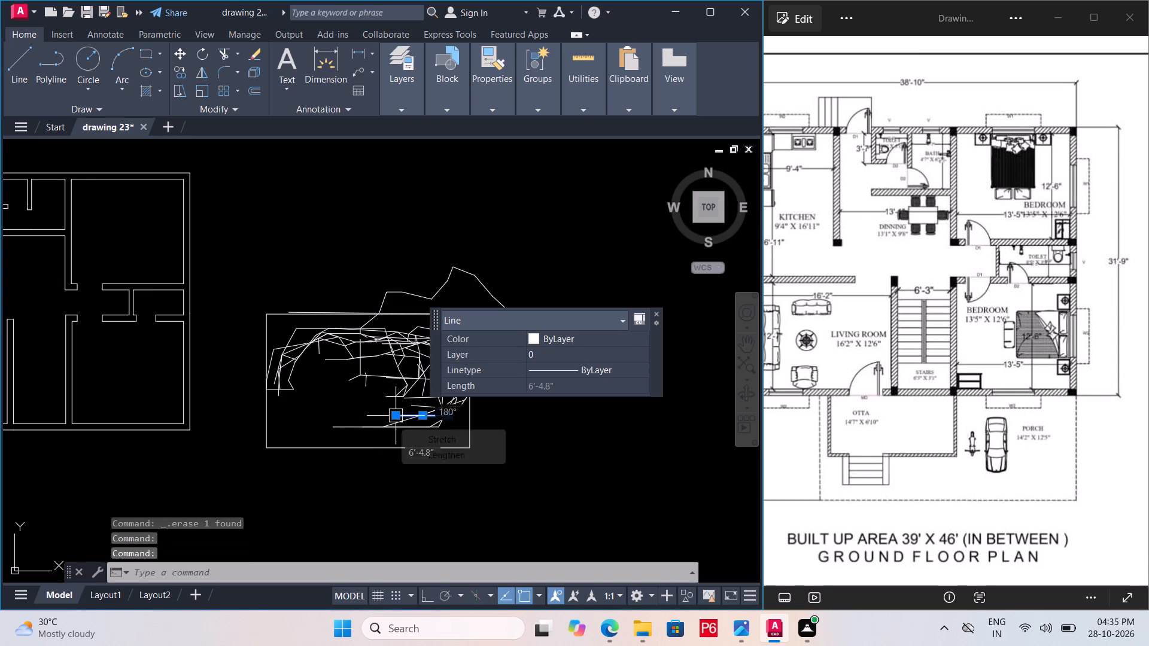
key(Delete)
double_click(401, 426)
key(Delete)
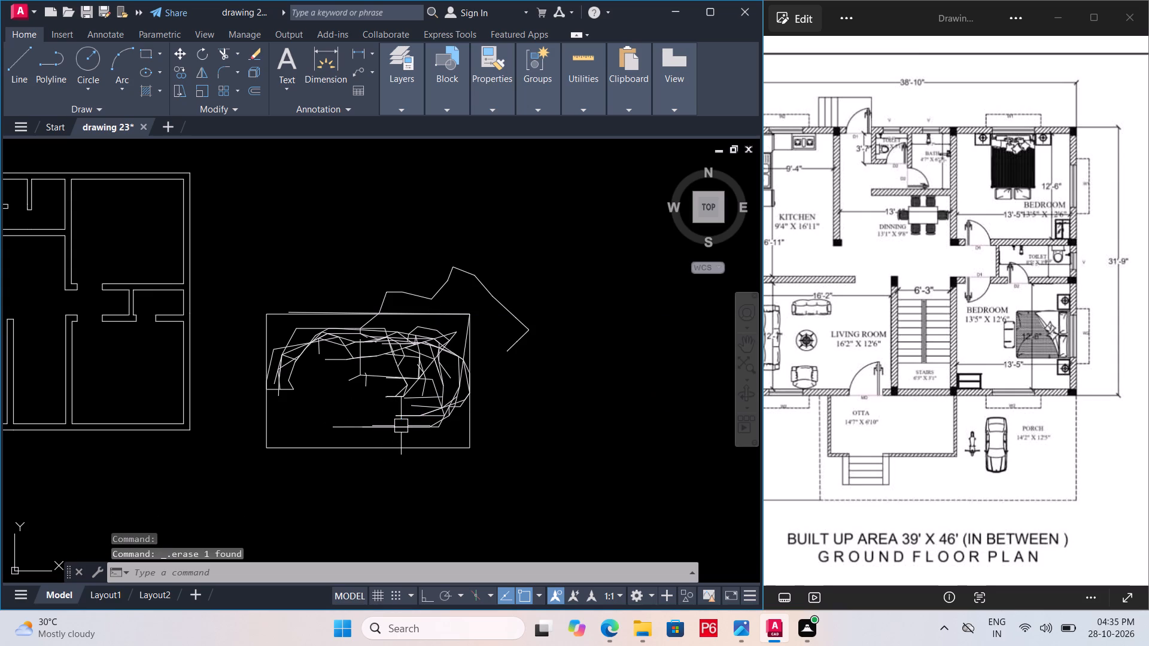
double_click(401, 426)
key(Delete)
Delete the remaining bottom-edge line segments at the scribble's south-centre, working toward the west.
click(390, 426)
key(Delete)
click(357, 426)
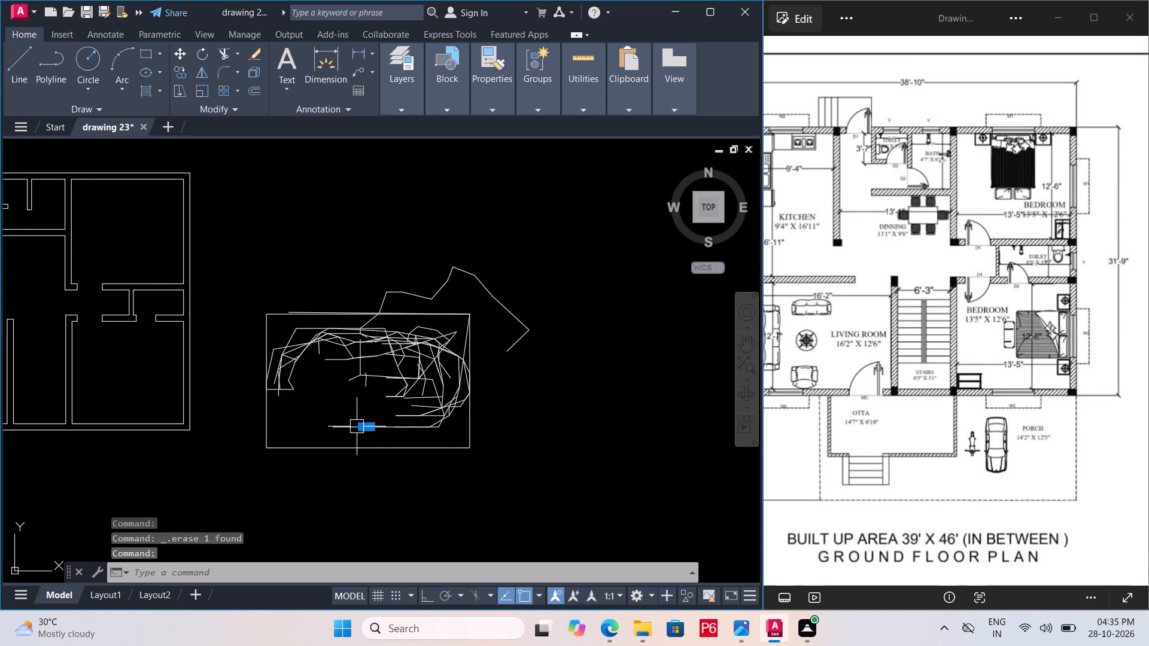
key(Delete)
click(348, 426)
key(Delete)
click(344, 427)
key(Delete)
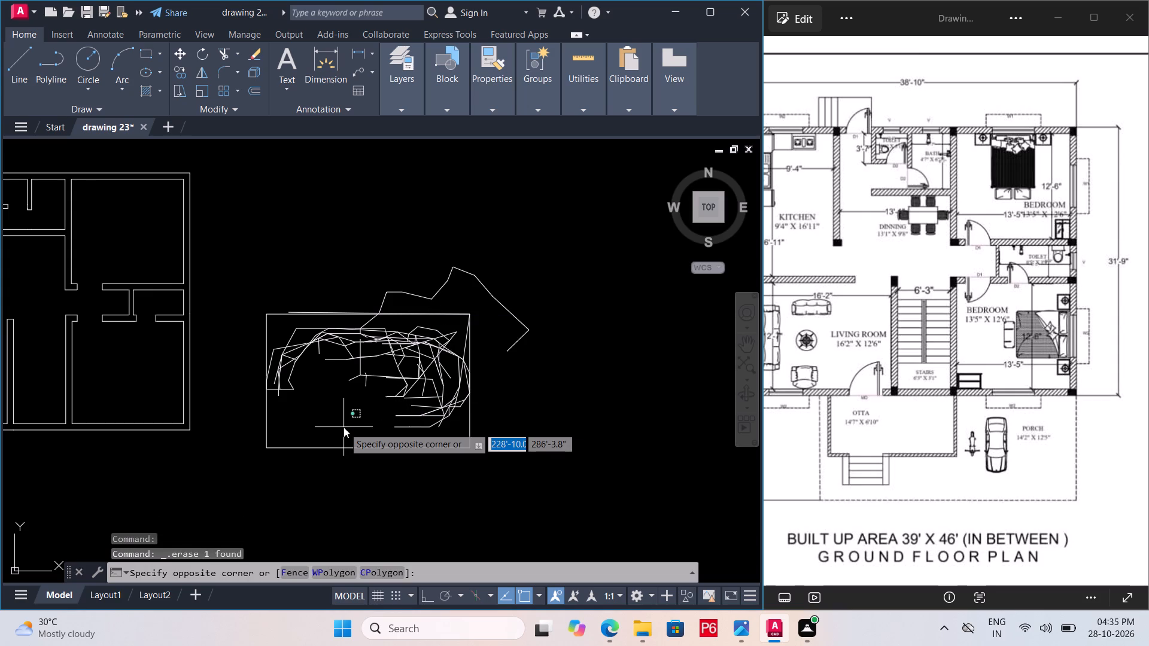
key(Delete)
click(344, 427)
key(Delete)
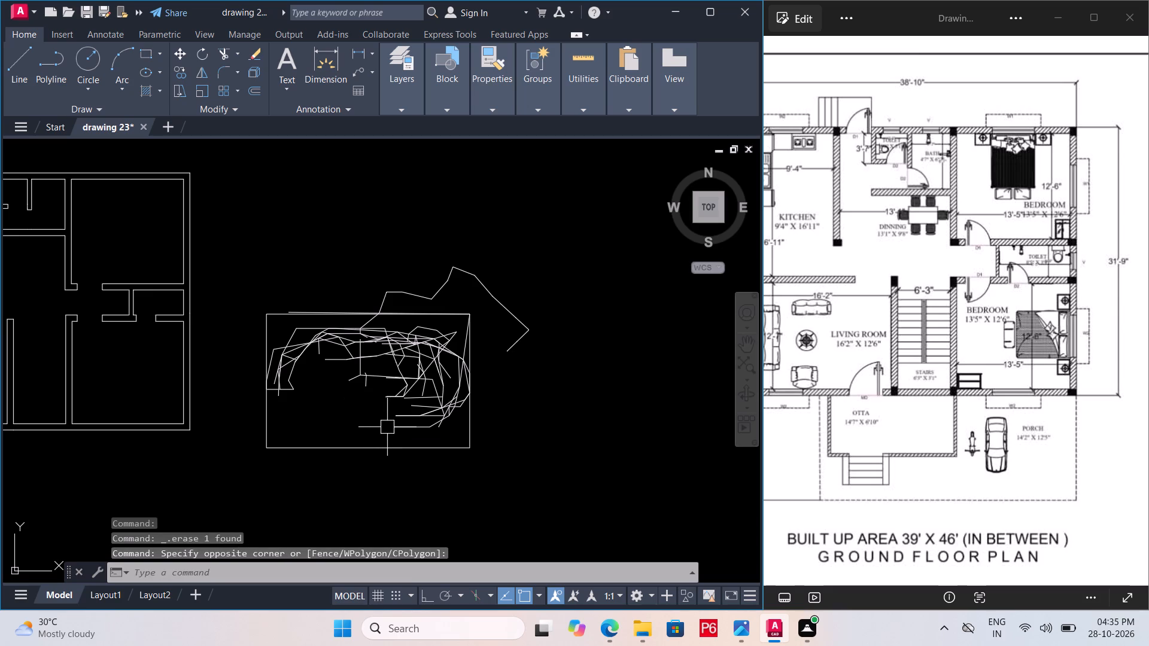
Delete individual inner line segments in the southeast part of the scribble.
click(394, 427)
key(Delete)
click(407, 423)
key(Delete)
click(420, 416)
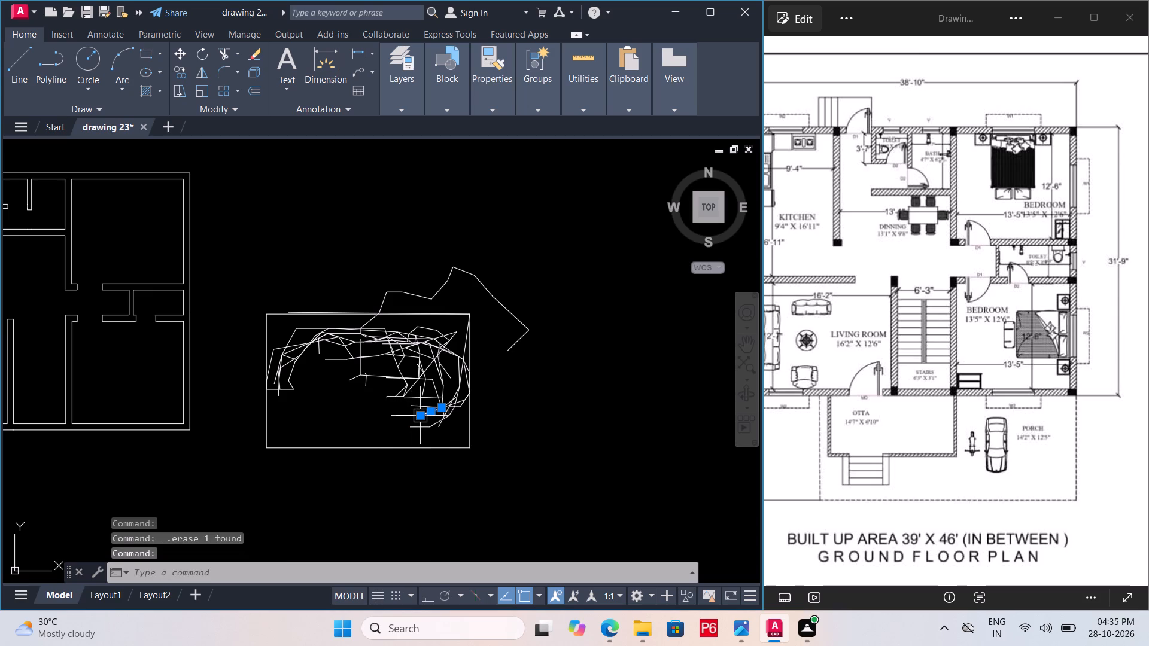
key(Delete)
click(405, 414)
key(Delete)
click(418, 402)
key(Delete)
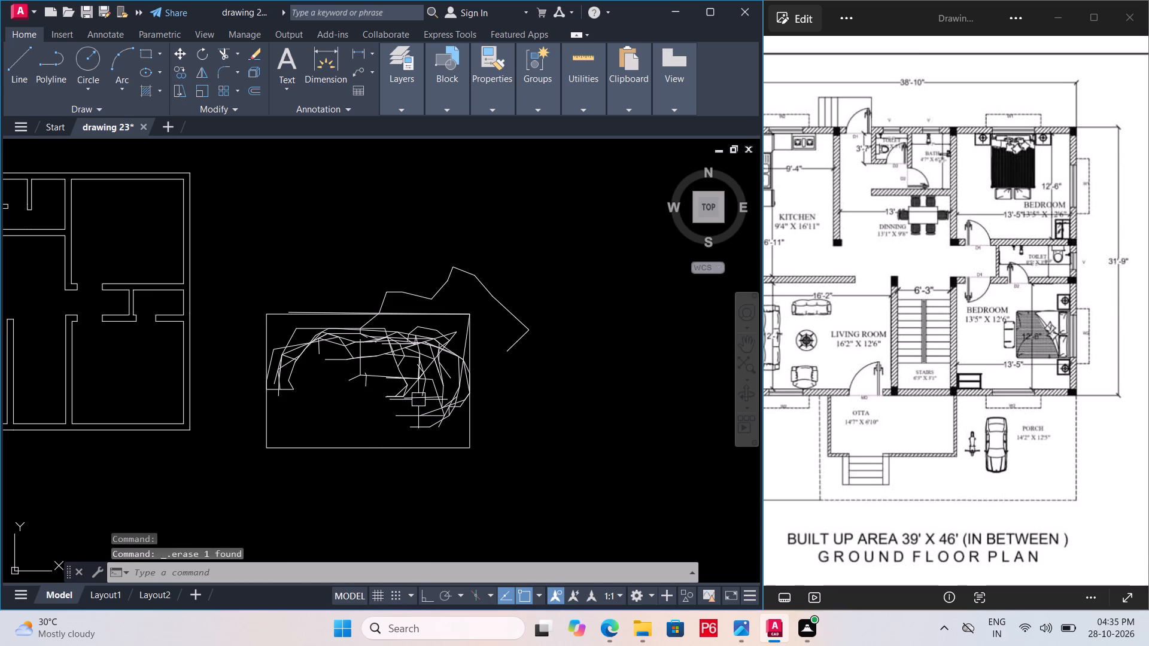
Delete the inner line segments just east of the rectangle's centre, working north and west.
click(415, 394)
key(Delete)
click(409, 391)
key(Delete)
click(409, 376)
key(Delete)
click(393, 383)
key(Delete)
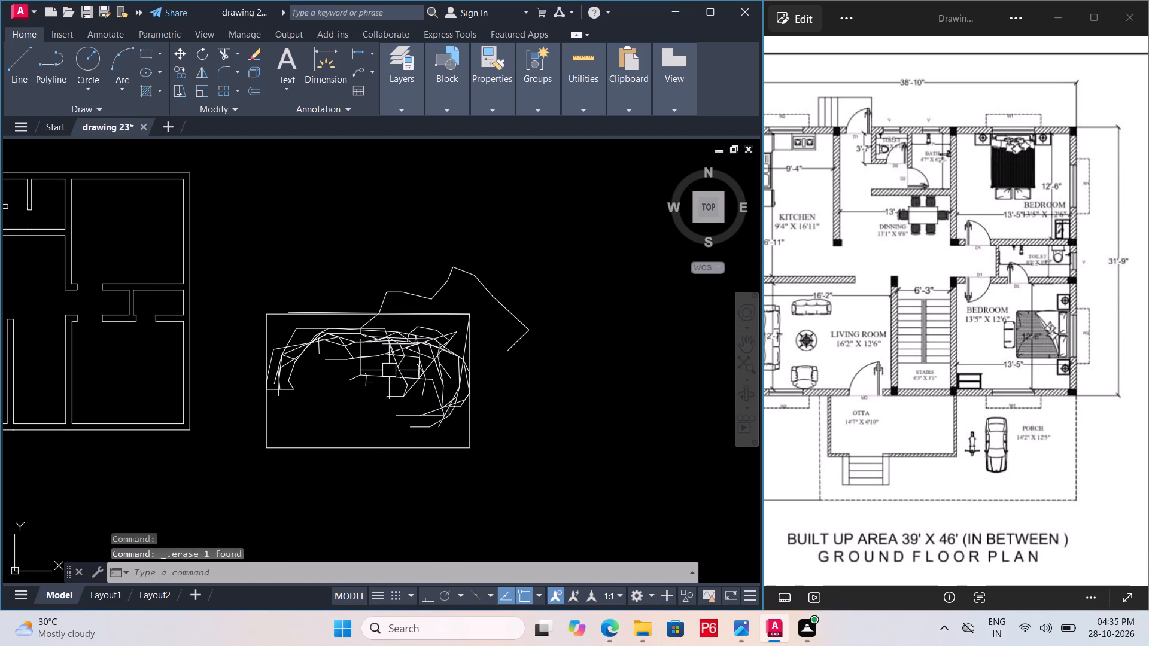
click(389, 370)
key(Delete)
Delete the short line segments around the scribble's centre, working slightly northeast.
click(375, 364)
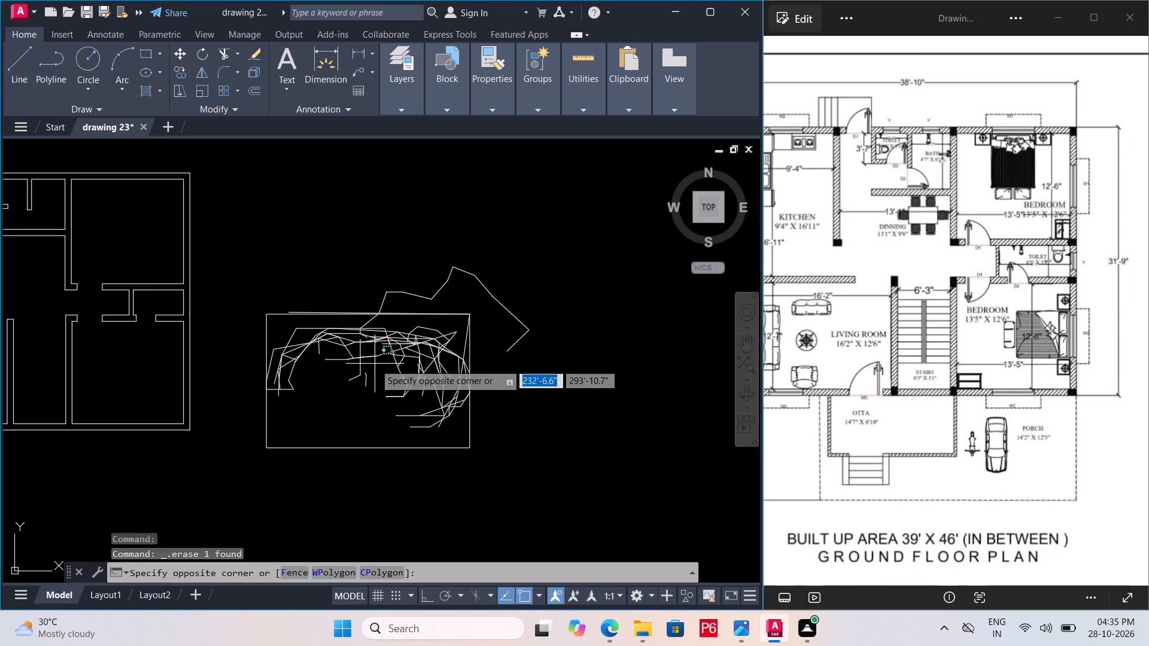
click(374, 363)
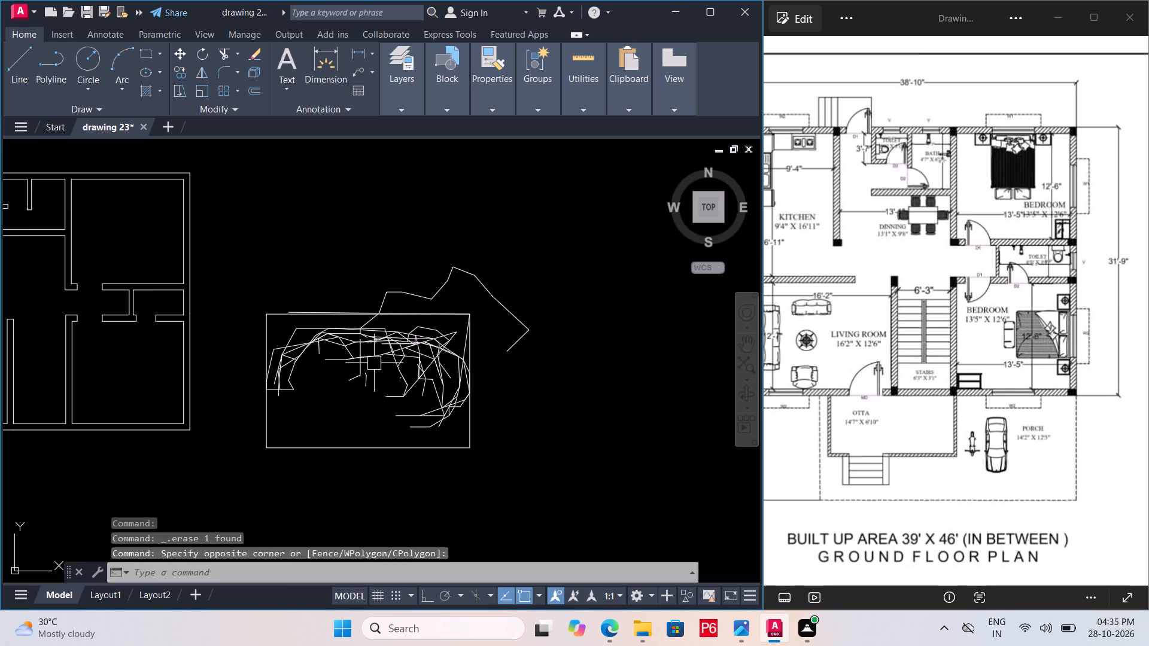
key(Delete)
double_click(399, 358)
key(Delete)
click(396, 352)
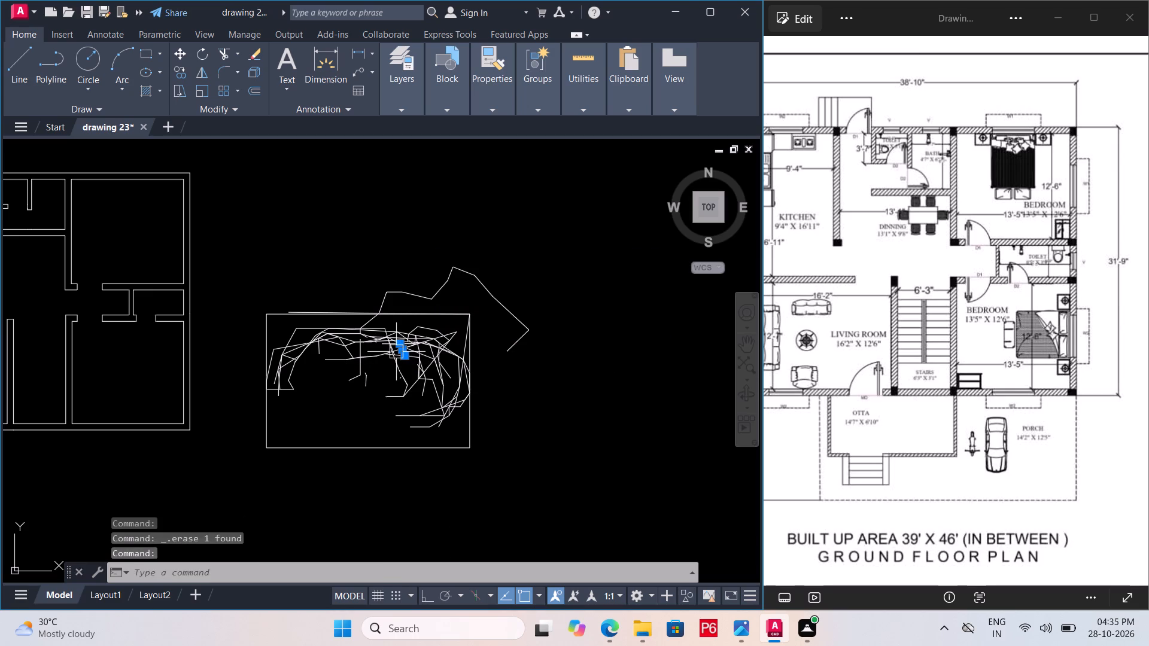
key(Delete)
click(399, 350)
key(Delete)
click(405, 351)
key(Delete)
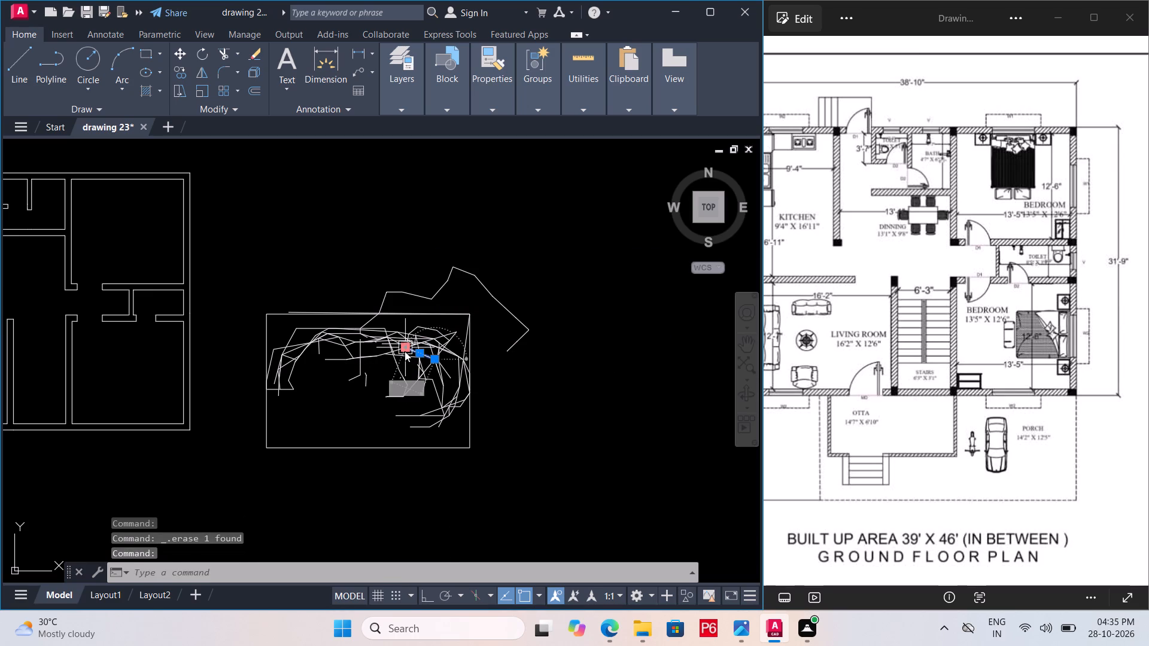
click(405, 351)
key(Delete)
Delete line segments across the scribble's north-centre, working west.
click(361, 362)
key(Delete)
click(384, 350)
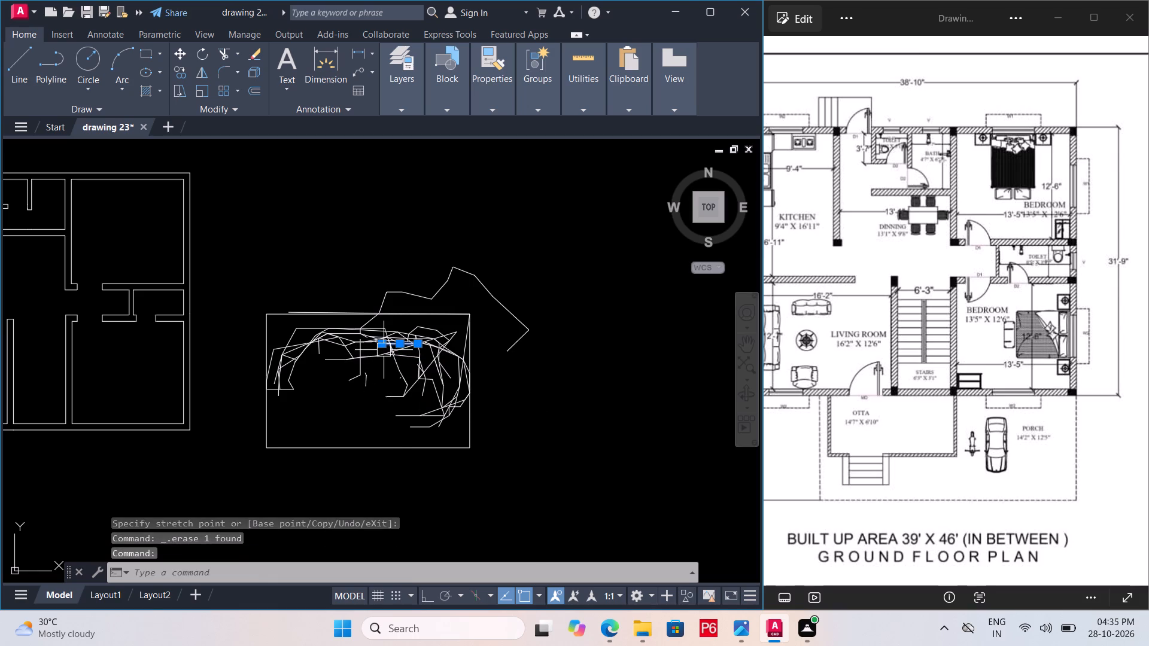
key(Delete)
click(362, 345)
key(Delete)
click(346, 344)
key(Delete)
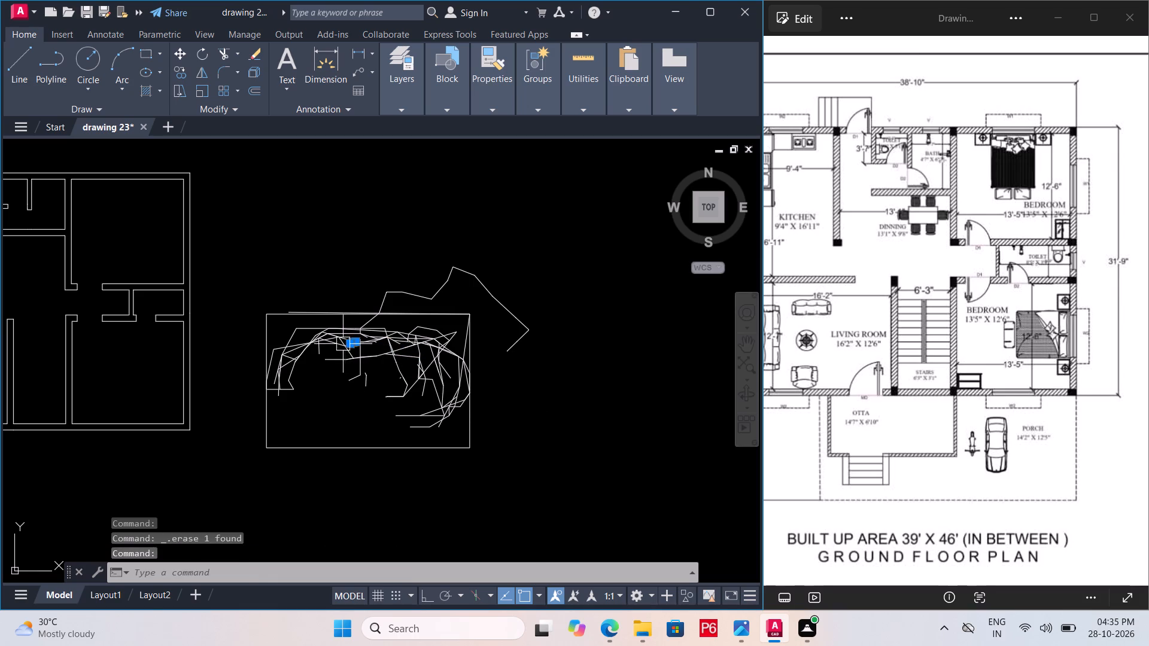
Delete overlapping line segments in the northwest bend of the scribble's upper band.
click(326, 344)
key(Delete)
click(313, 352)
key(Delete)
click(313, 352)
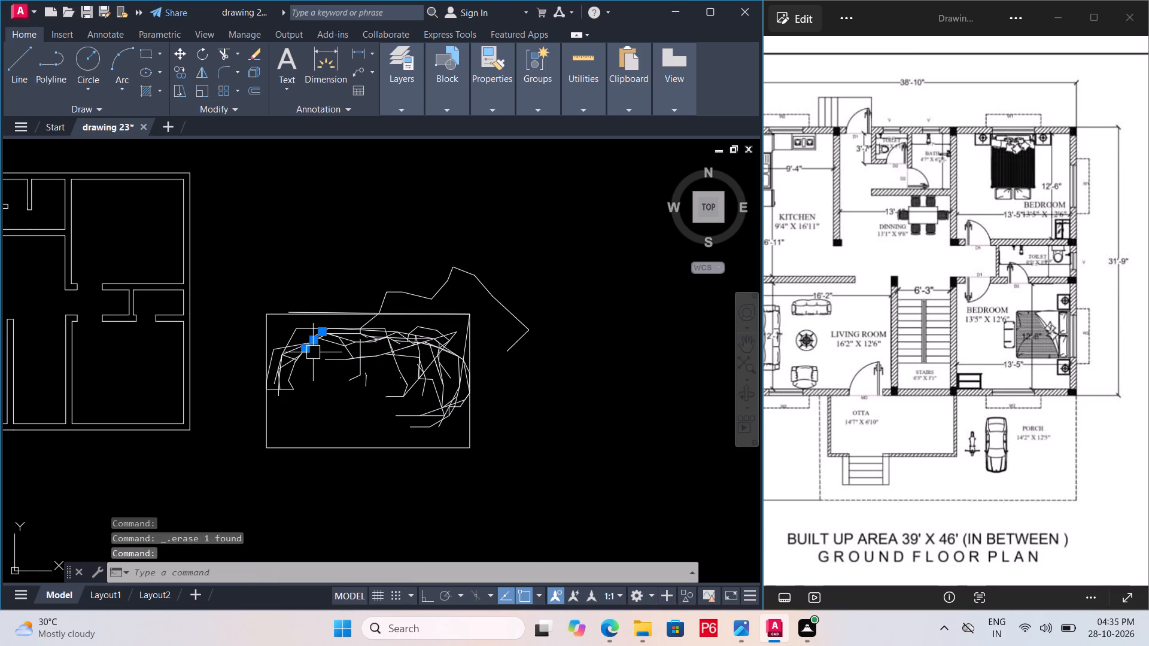
key(Delete)
click(333, 349)
key(Delete)
double_click(344, 349)
key(Delete)
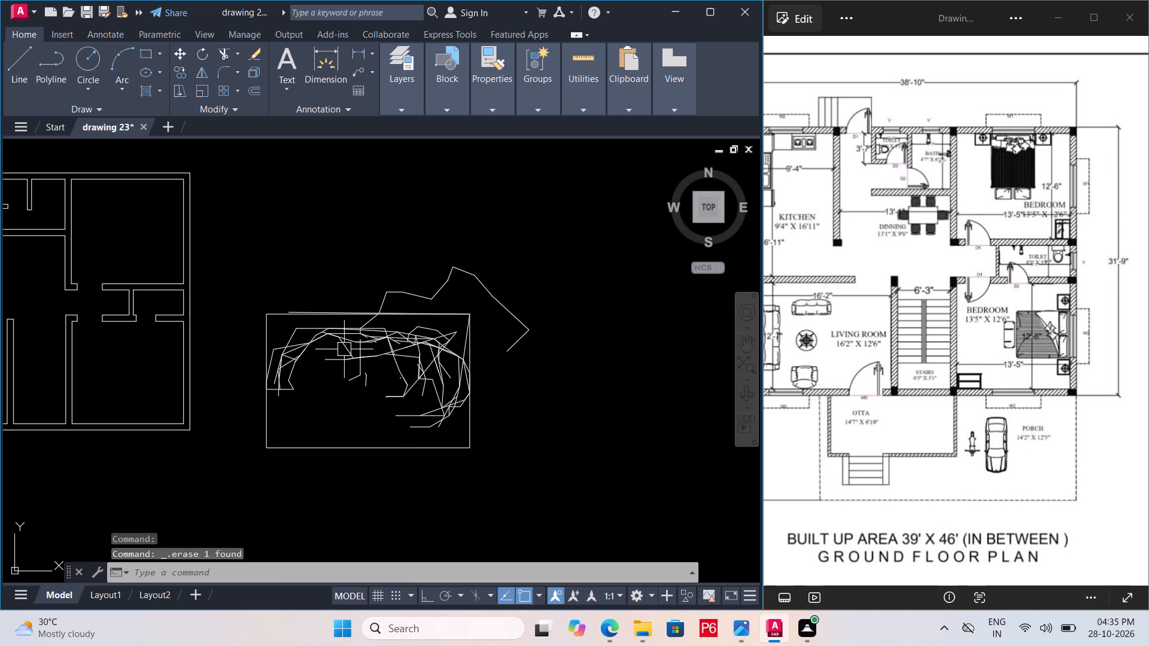
Delete the inner line segments of the scribble's west arc, from its northwest bend down and back up.
click(306, 349)
key(Delete)
click(294, 358)
key(Delete)
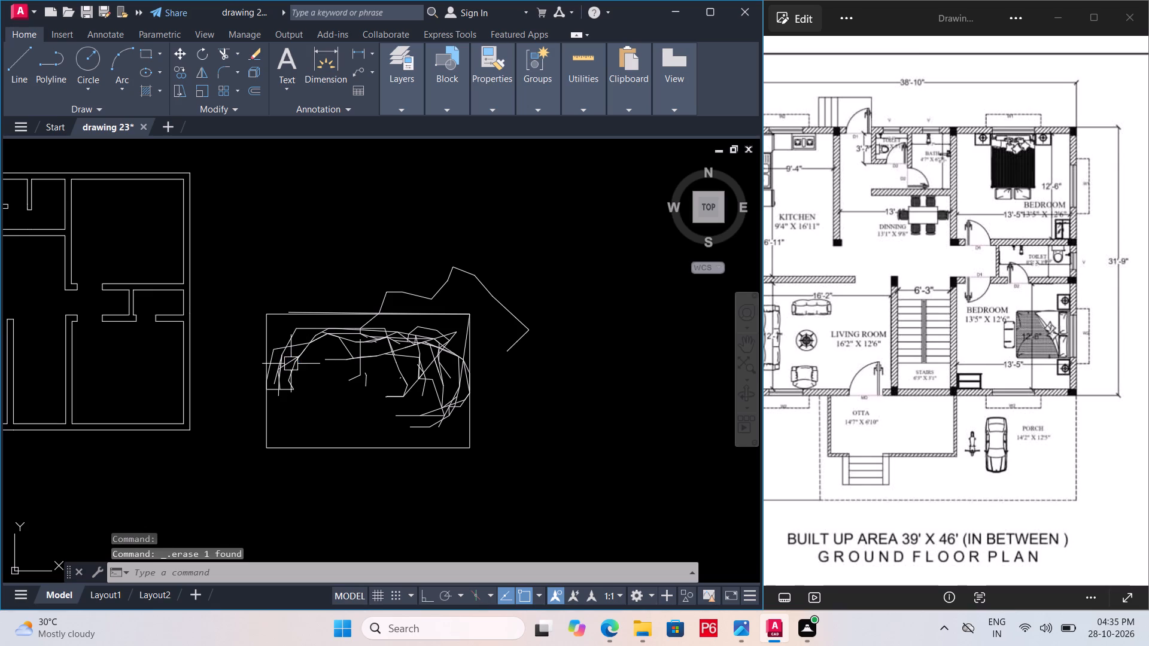
click(289, 369)
key(Delete)
click(287, 373)
key(Delete)
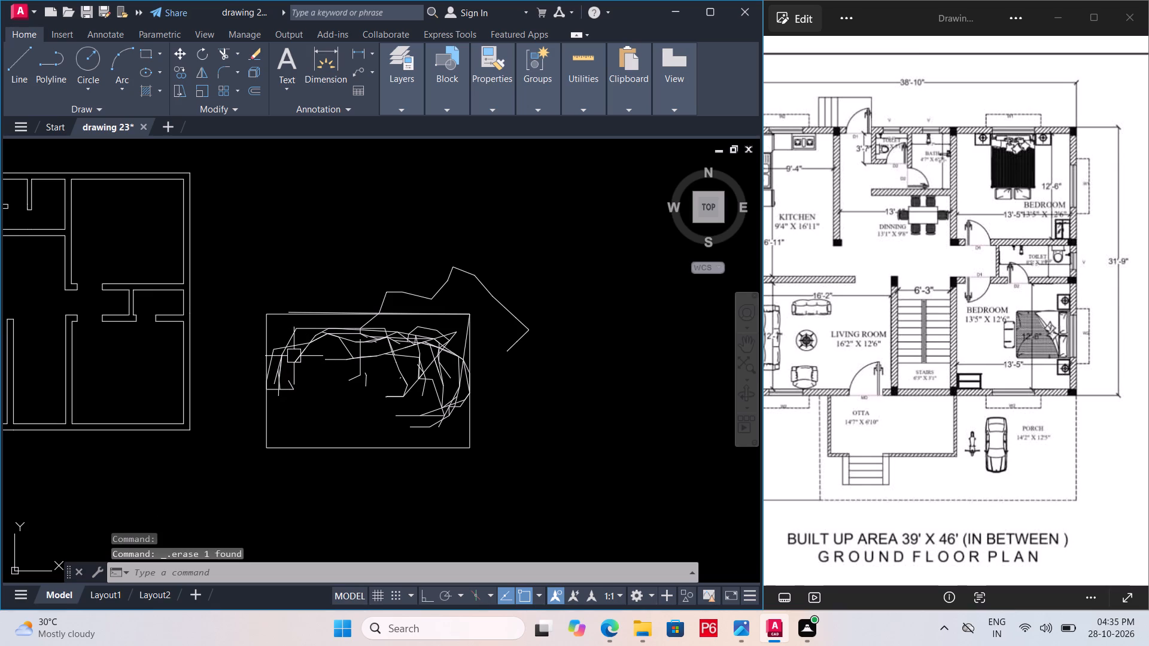
click(294, 356)
key(Delete)
click(305, 340)
key(Delete)
click(319, 332)
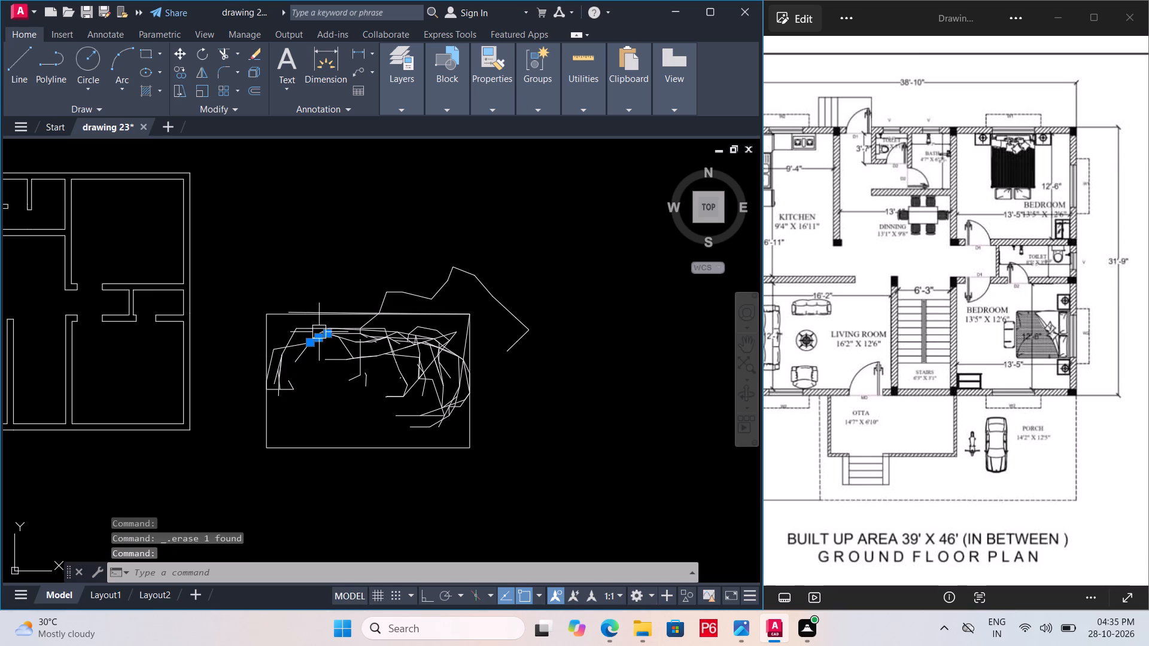
key(Delete)
Delete individual line segments in the north-centre of the scribble, working east toward the inner strands.
click(355, 349)
key(Delete)
click(379, 352)
key(Delete)
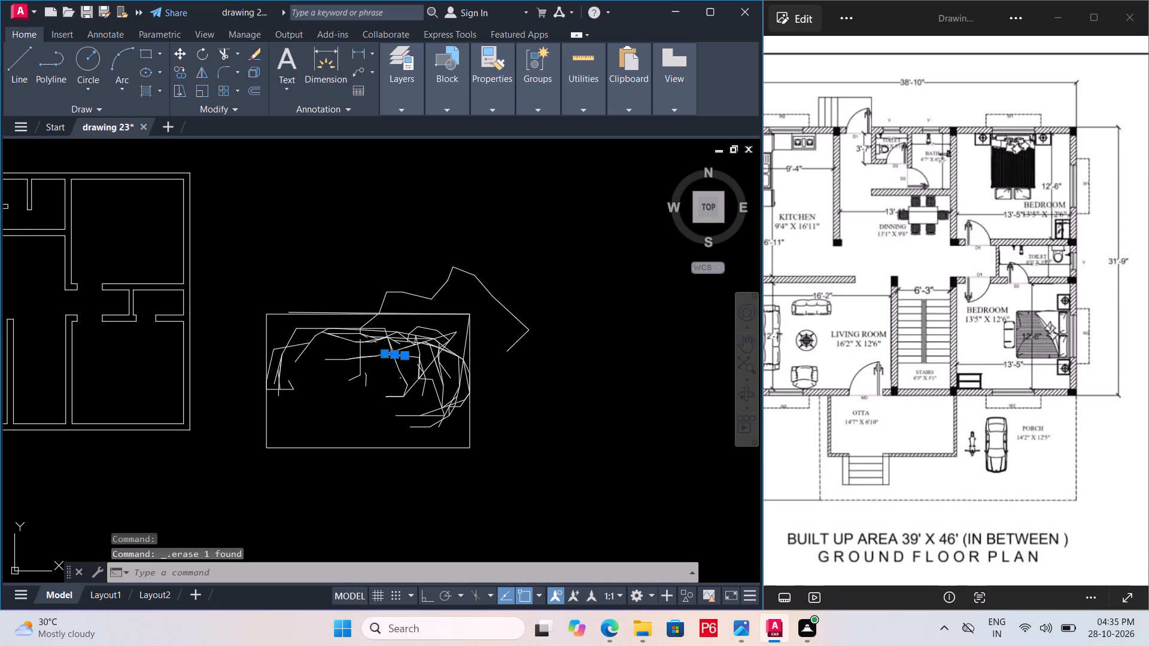
click(385, 341)
key(Delete)
click(395, 338)
key(Delete)
click(370, 341)
key(Delete)
double_click(388, 350)
key(Delete)
click(400, 358)
key(Delete)
Delete the inner strand segments in the scribble's eastern half, working south.
click(412, 364)
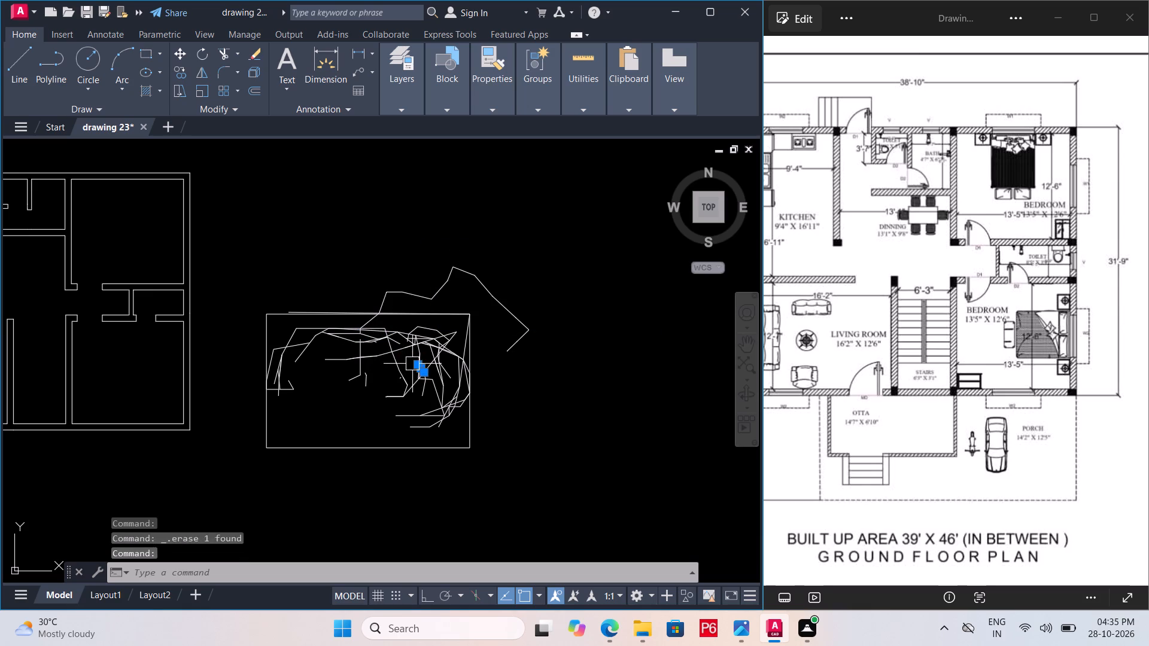
key(Delete)
click(415, 361)
key(Delete)
click(424, 374)
key(Delete)
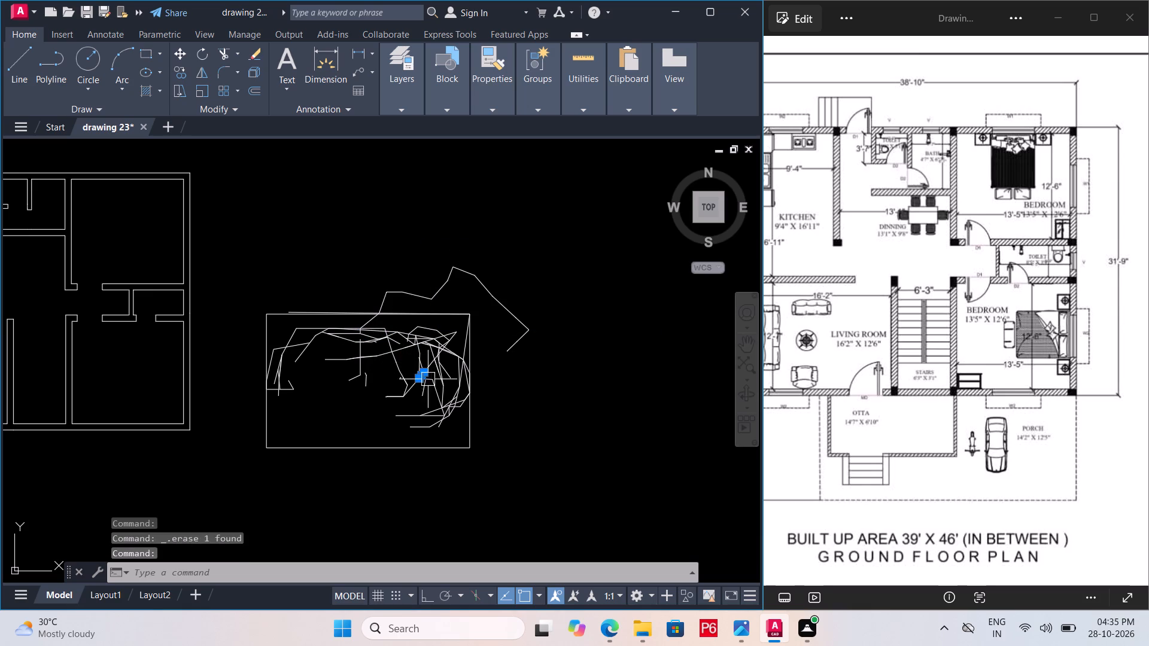
click(432, 386)
key(Delete)
click(432, 404)
key(Delete)
Delete the lowest line segments at the scribble's southeast end, including the near-horizontal tails.
click(435, 417)
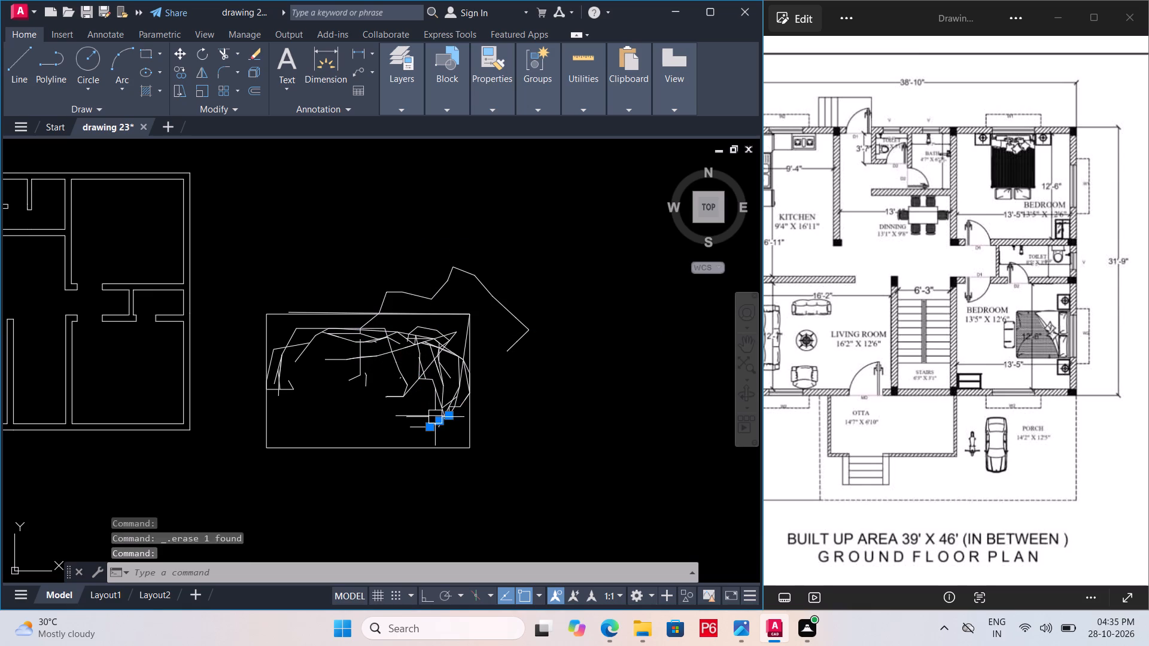
key(Delete)
click(427, 426)
key(Delete)
click(437, 420)
key(Delete)
click(448, 406)
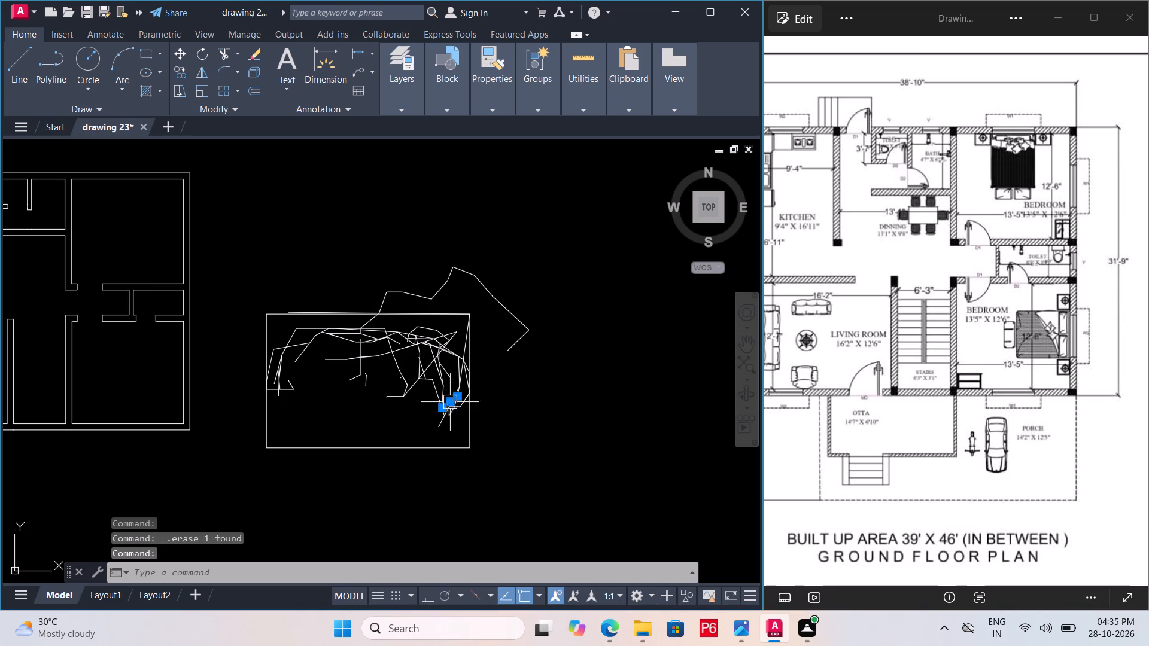
key(Delete)
click(434, 407)
key(Delete)
Delete the remaining short line segments at the southeast tip of the scribble.
double_click(437, 404)
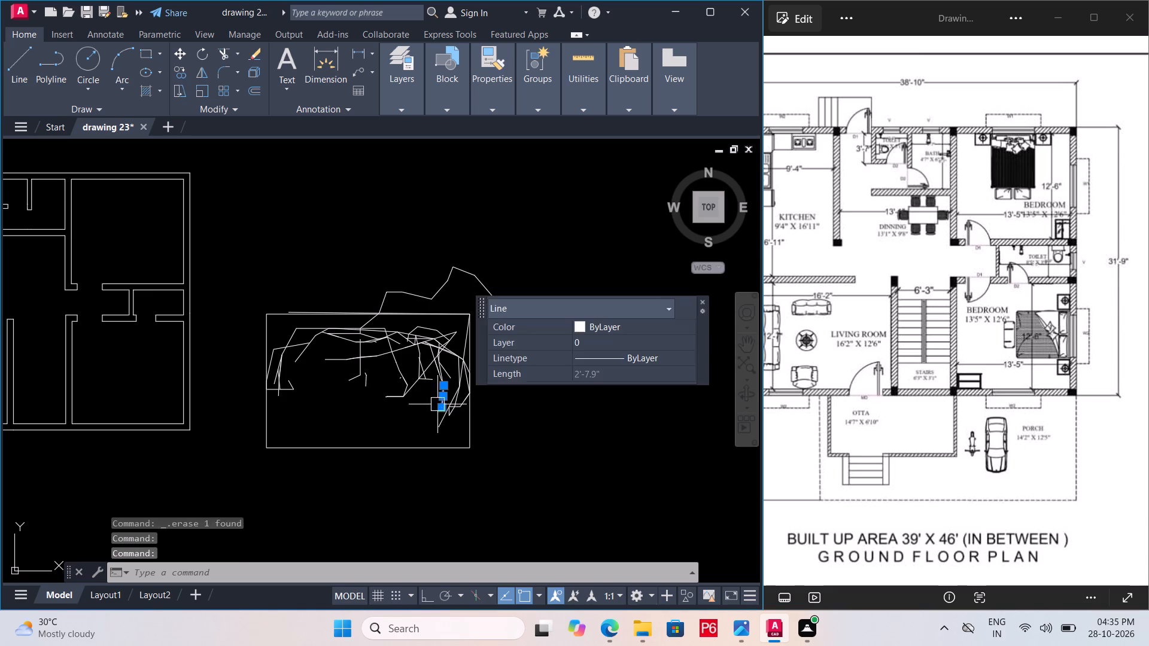
key(Delete)
click(445, 404)
key(Delete)
double_click(452, 409)
key(Delete)
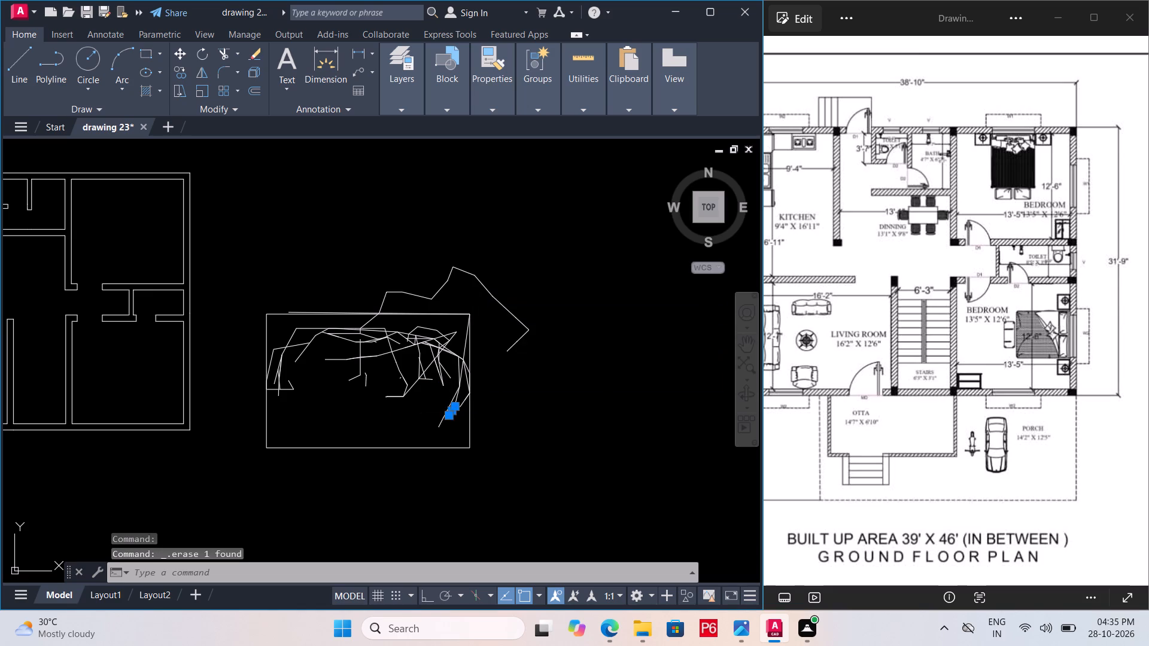
double_click(444, 408)
key(Delete)
double_click(441, 414)
key(Delete)
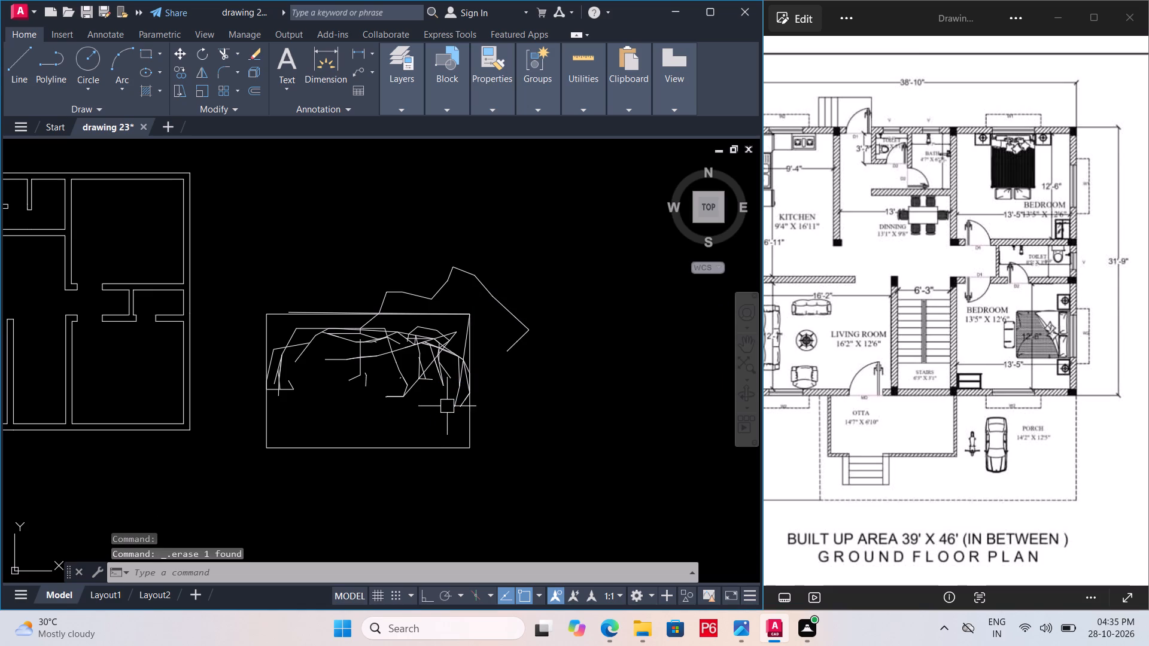
double_click(449, 401)
key(Delete)
Delete line segments in the lower middle of the scribble's eastern half, working west.
click(442, 385)
key(Delete)
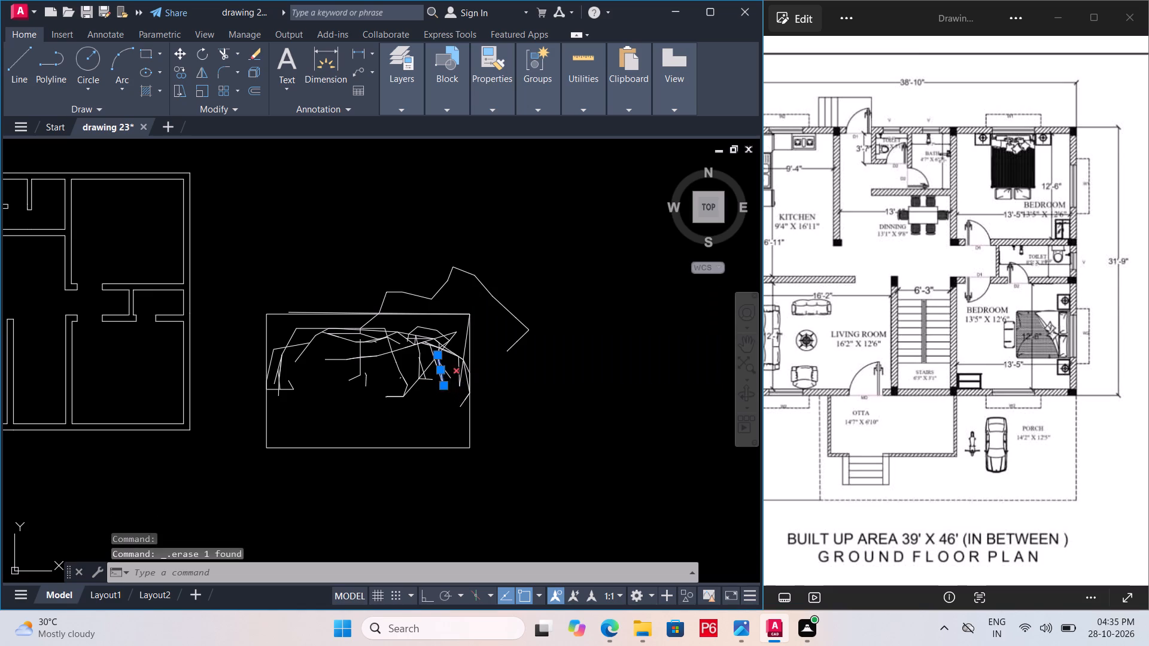
click(446, 382)
key(Delete)
click(434, 376)
key(Delete)
click(418, 373)
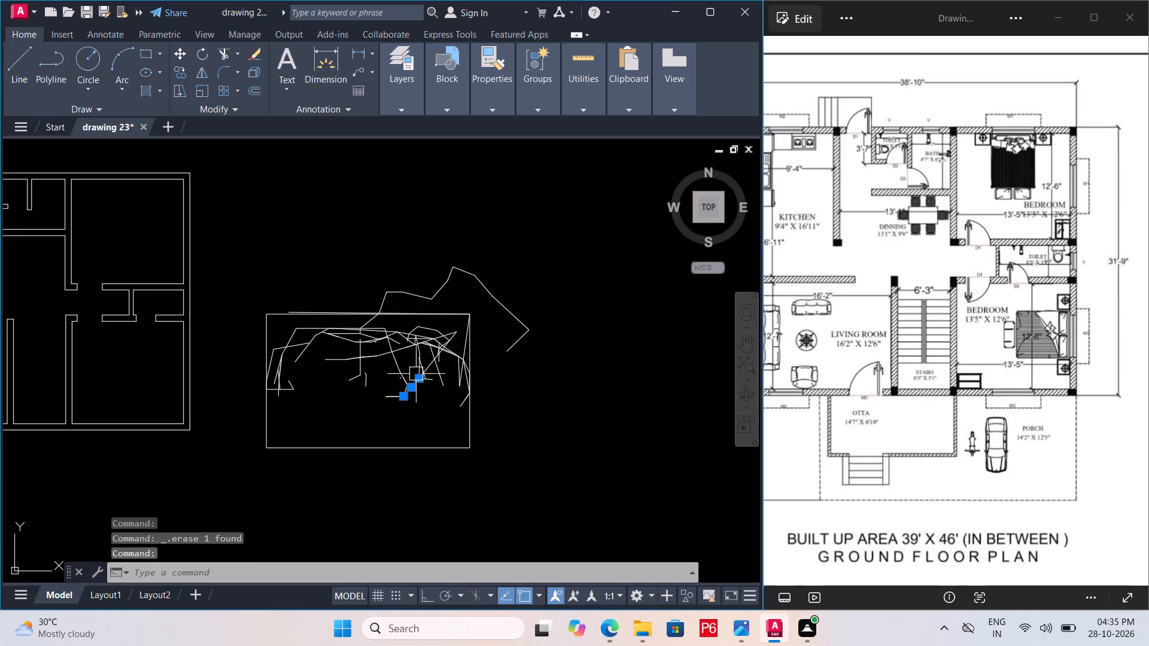
key(Delete)
click(414, 383)
key(Delete)
click(418, 379)
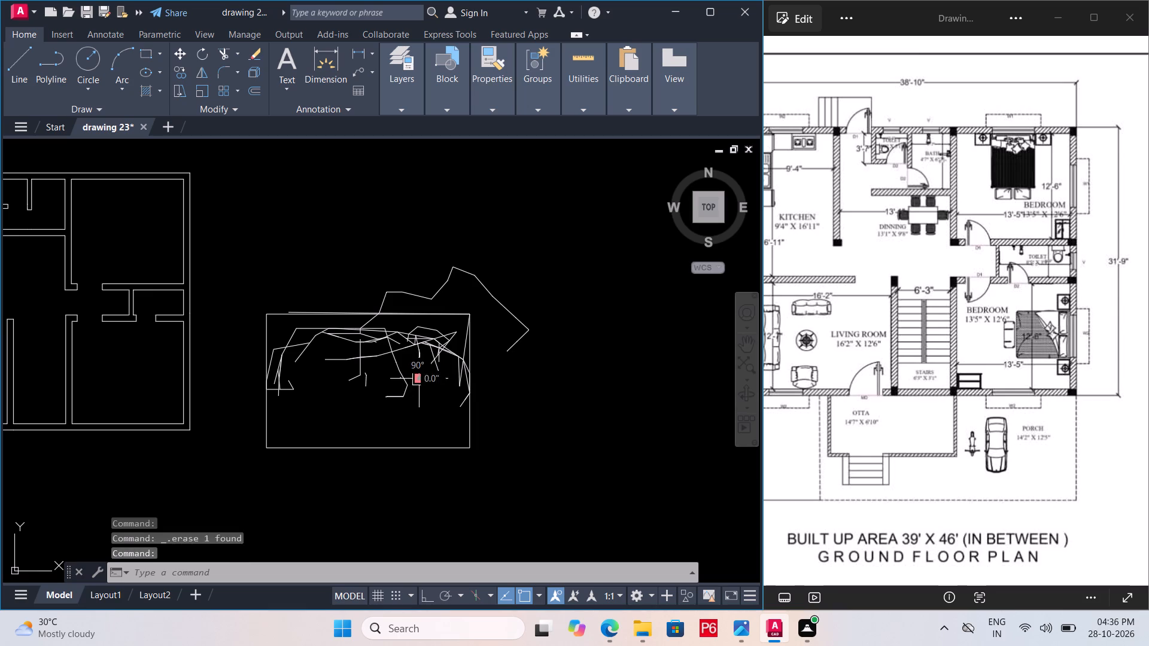
key(Delete)
Delete the crossing line segments left in the east-central tangle of the scribble.
click(424, 370)
key(Delete)
double_click(431, 364)
key(Delete)
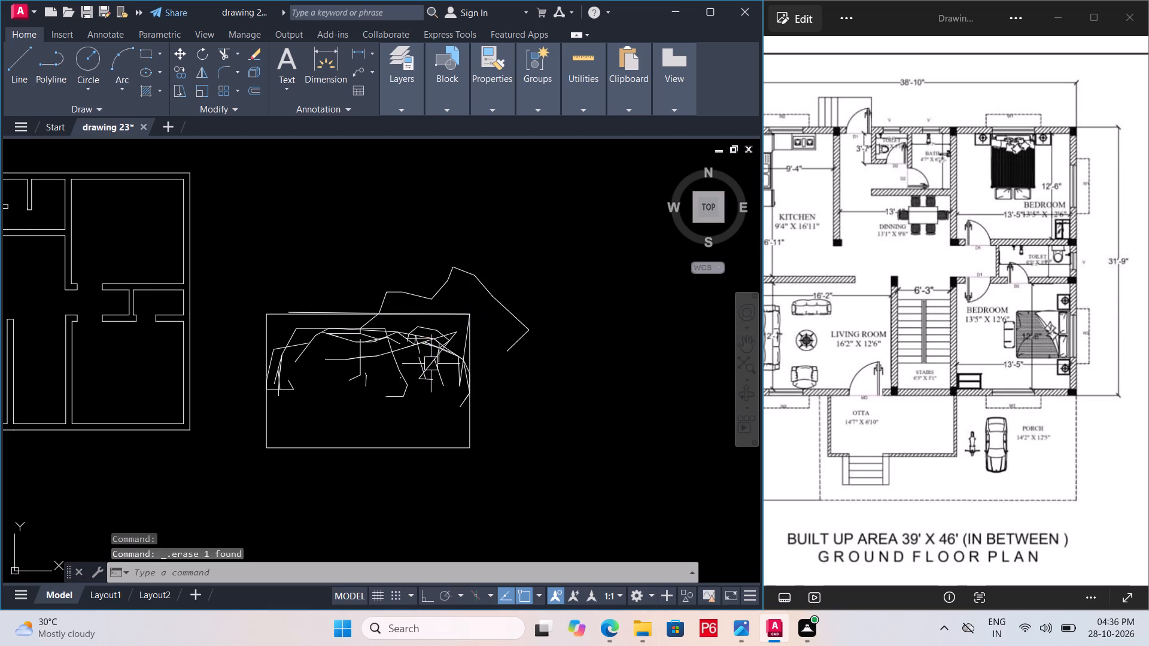
click(424, 368)
key(Delete)
click(422, 383)
key(Delete)
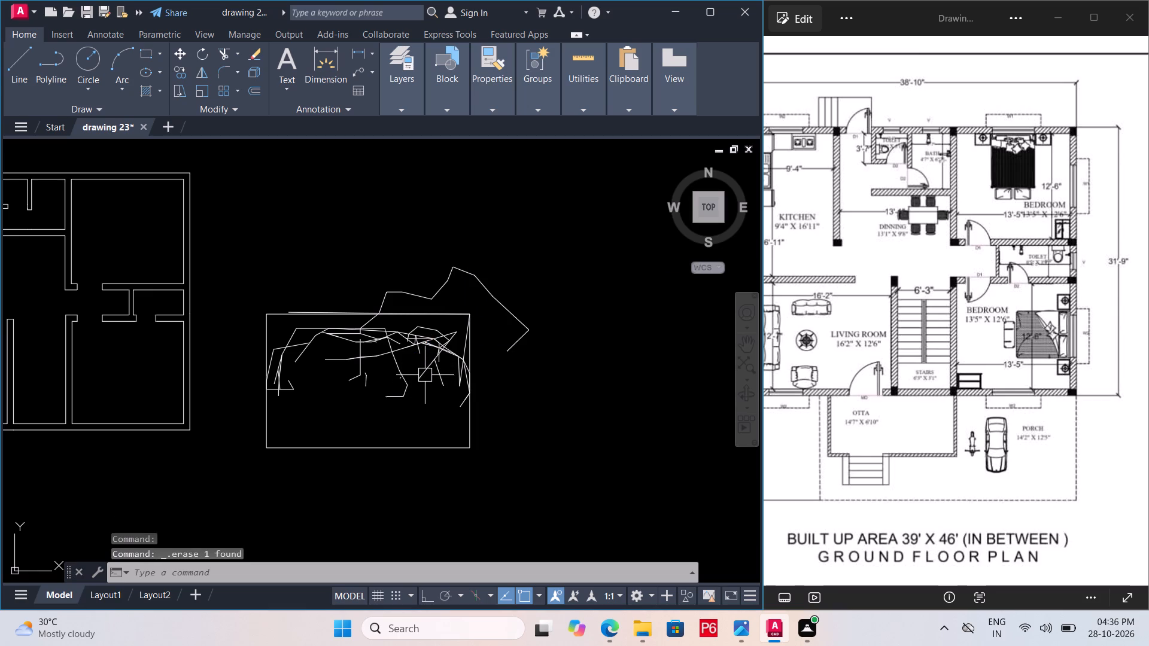
click(425, 373)
key(Delete)
click(437, 375)
key(Delete)
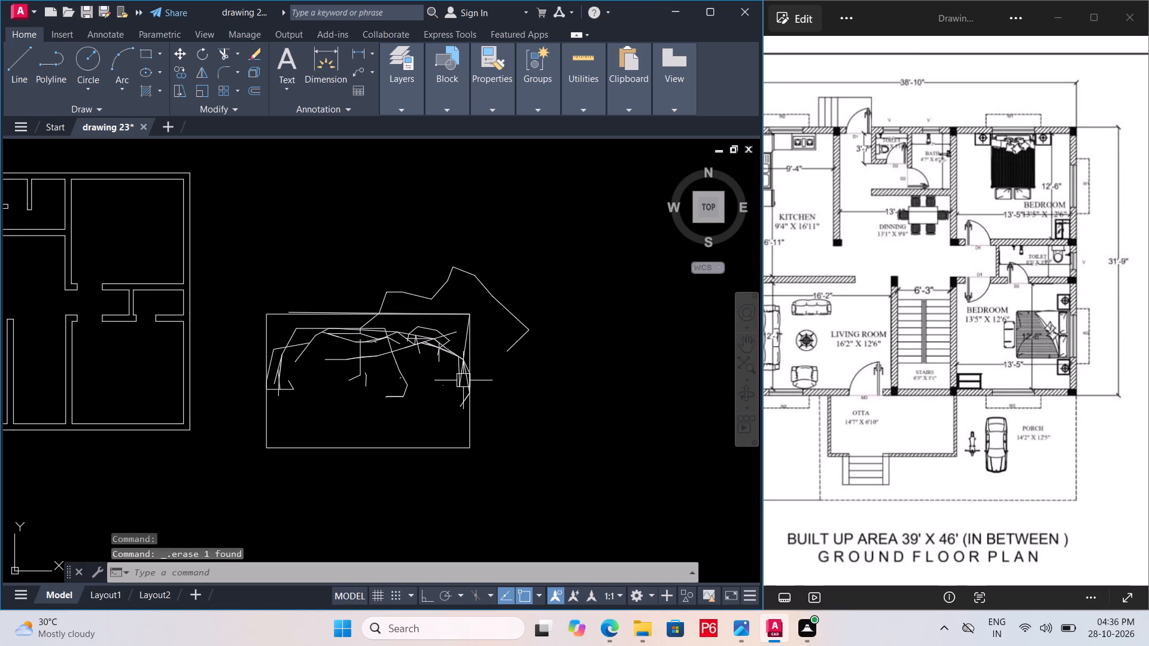
Delete the slanted line from the rectangle's northeast corner and neighbouring segments along the scribble's east edge.
click(463, 380)
key(Delete)
click(467, 378)
key(Delete)
click(454, 380)
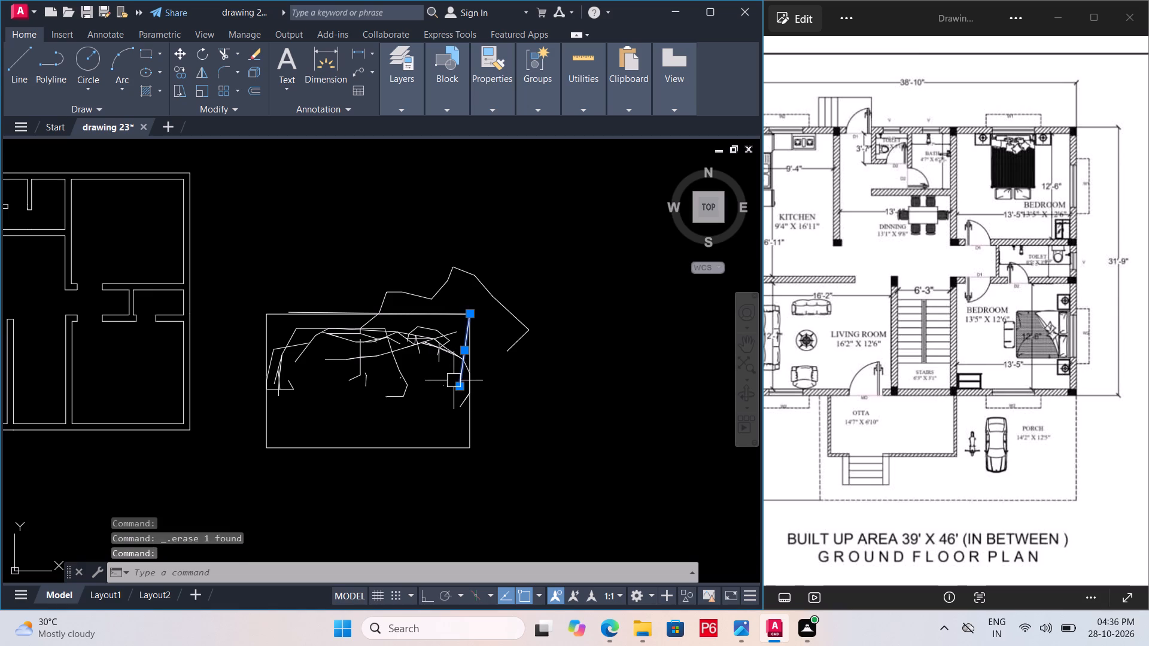
key(Delete)
click(444, 385)
key(Delete)
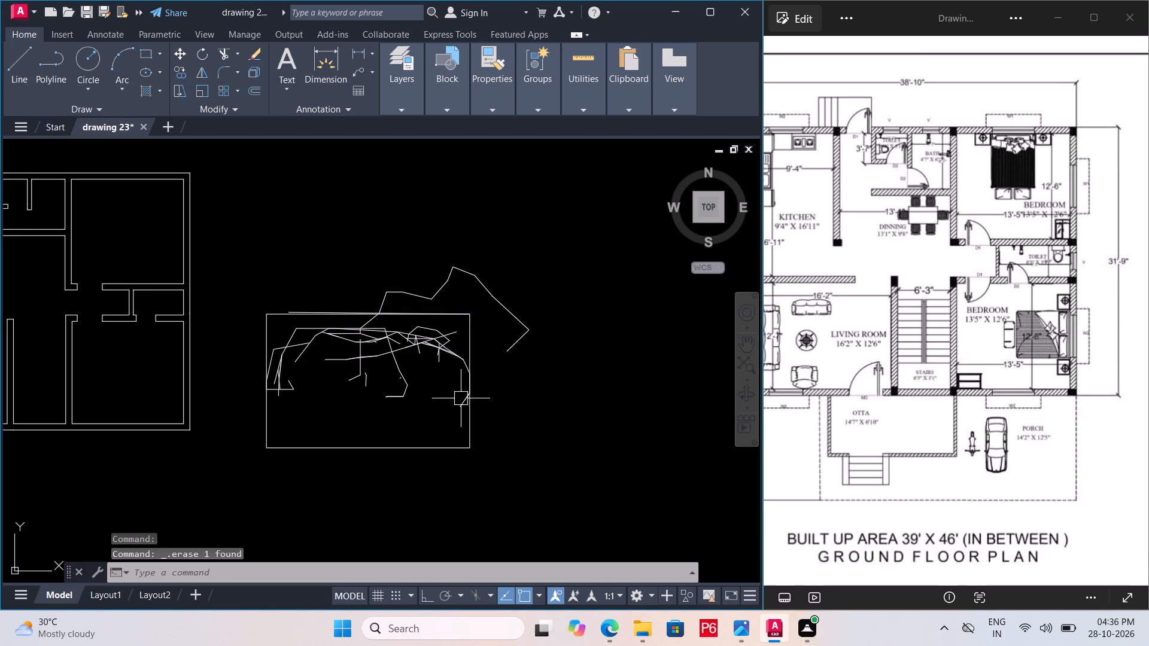
click(461, 404)
key(Delete)
Delete the remaining curved-edge line segments beside the rectangle's east side.
click(455, 359)
key(Delete)
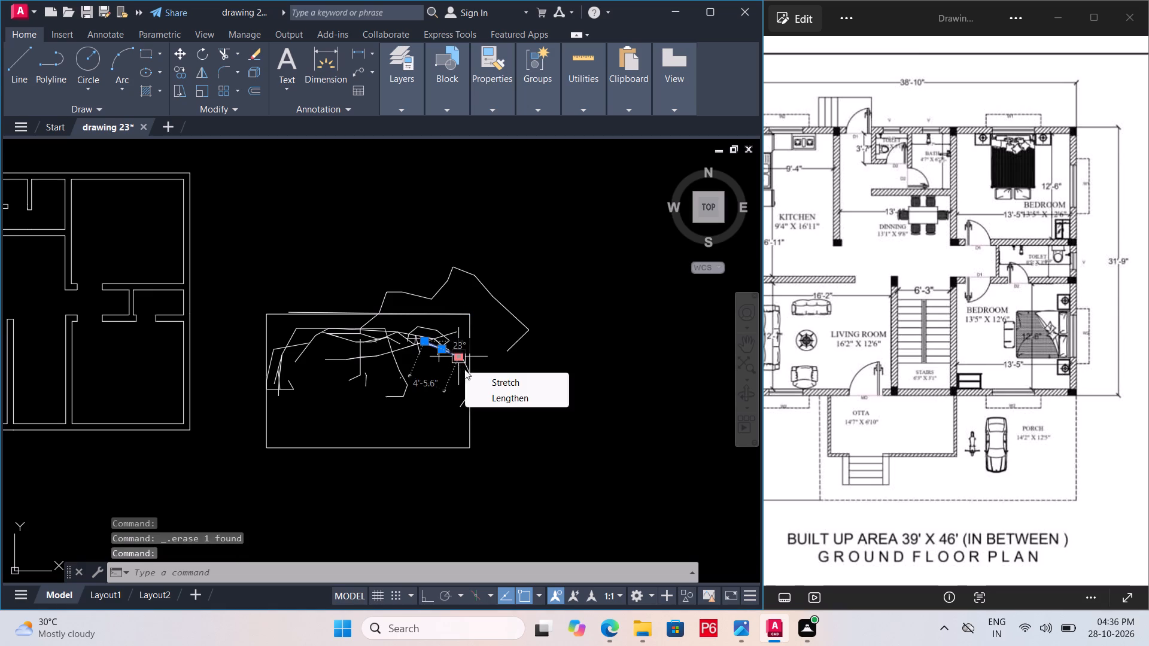
click(466, 369)
key(Delete)
click(466, 399)
key(Delete)
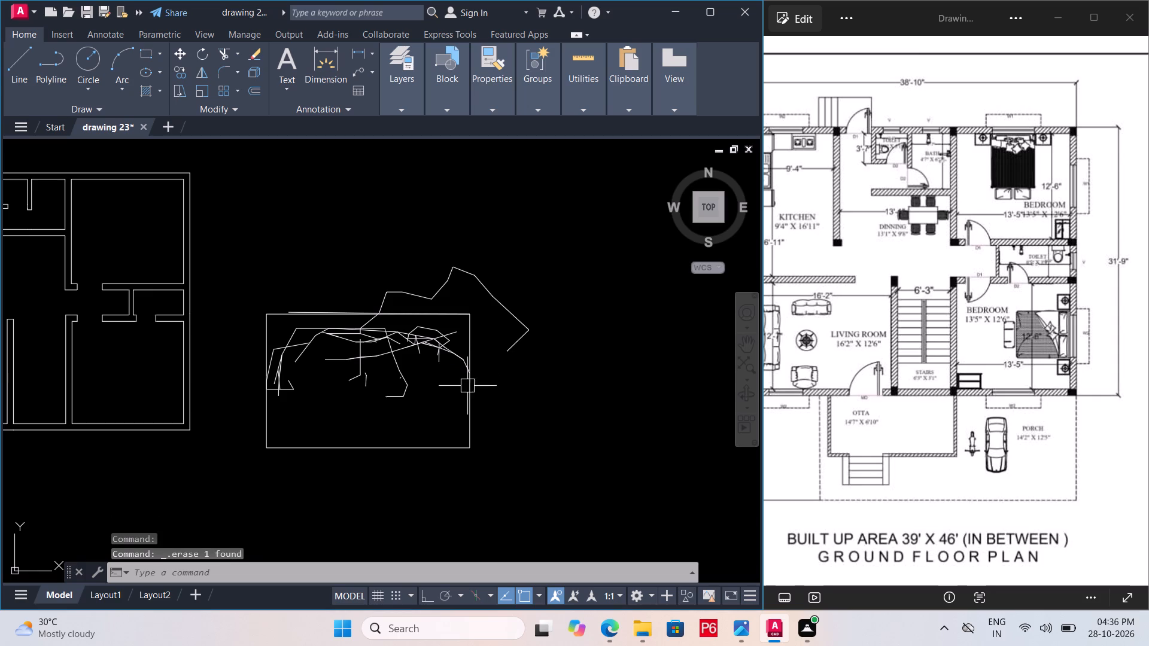
double_click(467, 374)
key(Delete)
Delete line segments along the underside of the scribble's northeast band, working west toward the centre.
click(450, 358)
key(Delete)
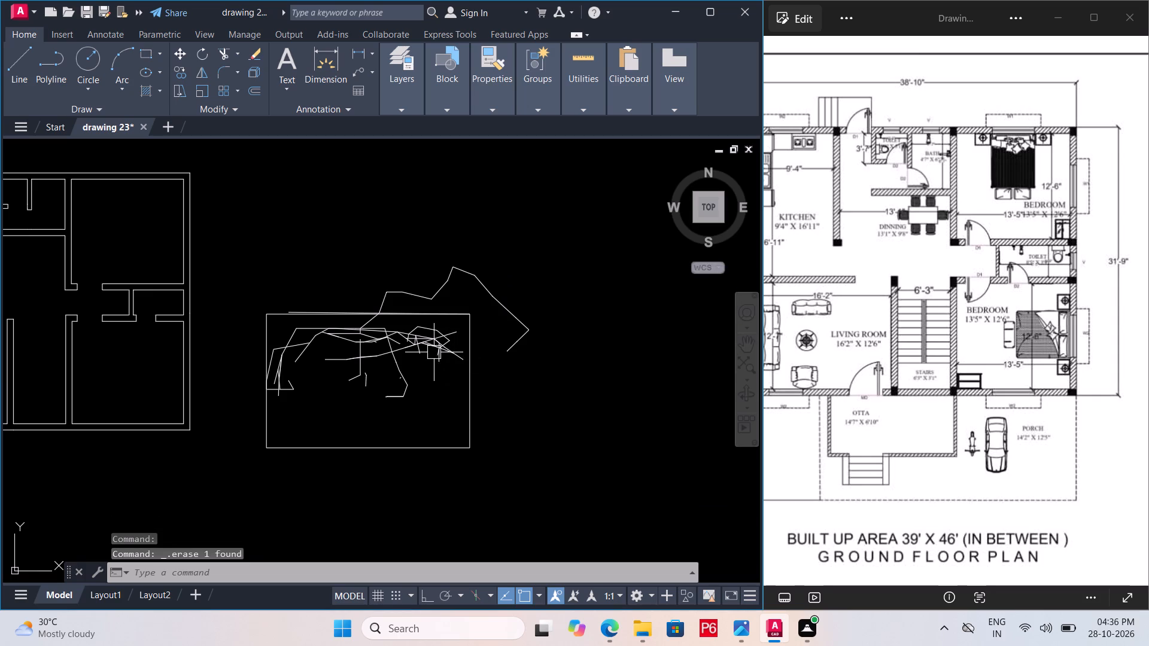
double_click(437, 350)
key(Delete)
double_click(412, 350)
key(Delete)
click(393, 351)
key(Delete)
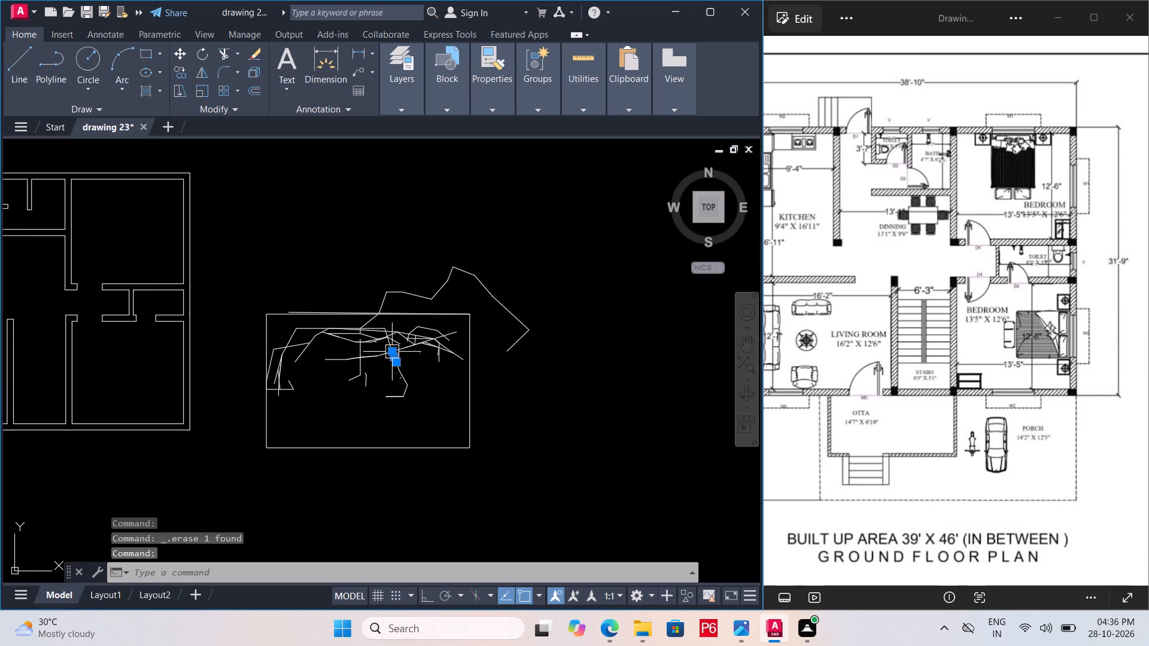
Delete the short line segments hanging below the scribble's north-central band, working west.
click(372, 356)
key(Delete)
click(360, 356)
key(Delete)
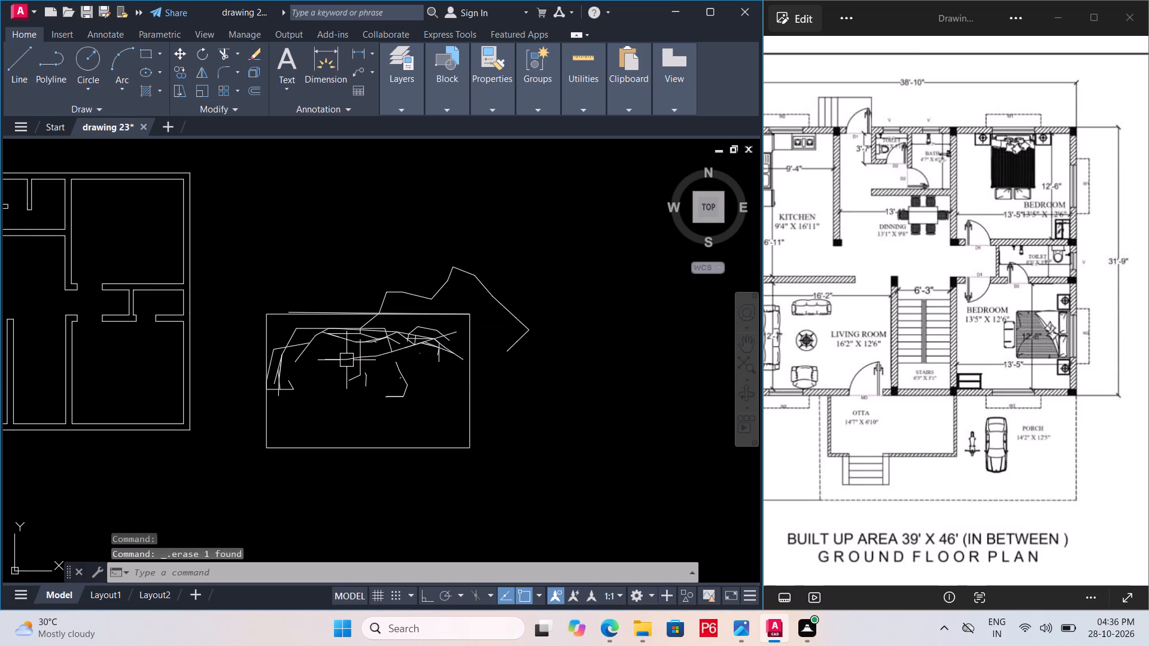
click(340, 360)
key(Delete)
click(355, 365)
key(Delete)
click(355, 382)
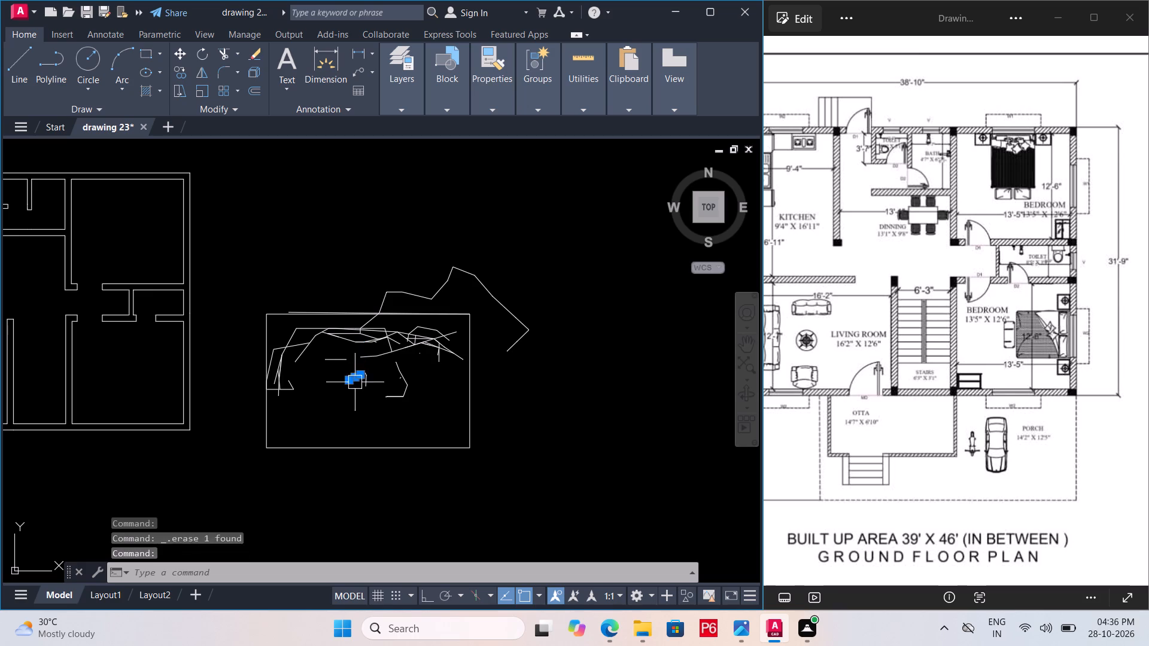
key(Delete)
click(336, 361)
key(Delete)
Delete the overlapping line segments along the scribble's north-central band, working toward its northwest bend.
click(353, 339)
key(Delete)
click(328, 334)
key(Delete)
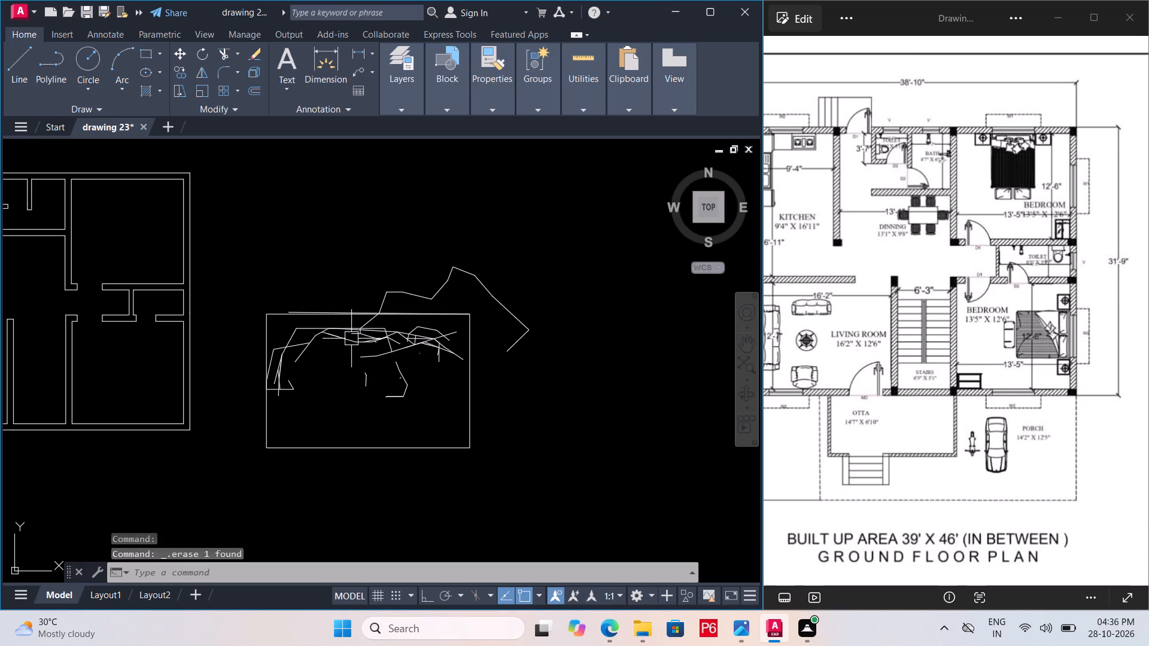
click(351, 339)
key(Delete)
double_click(350, 340)
key(Delete)
click(335, 334)
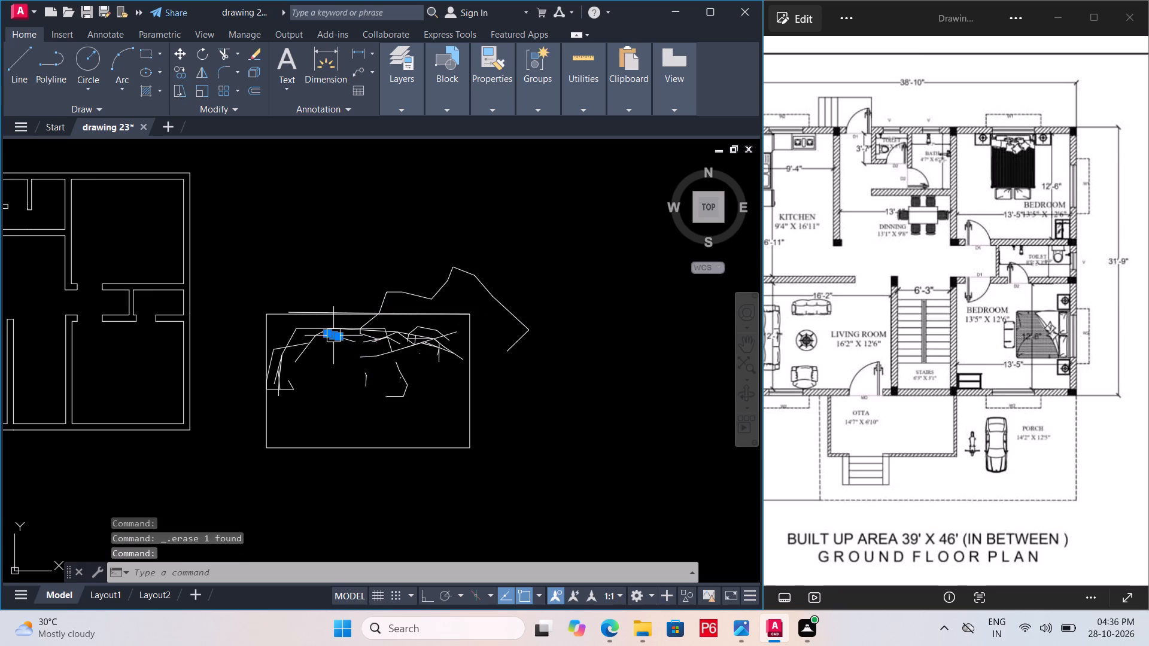
key(Delete)
double_click(324, 334)
key(Delete)
key(Delete)
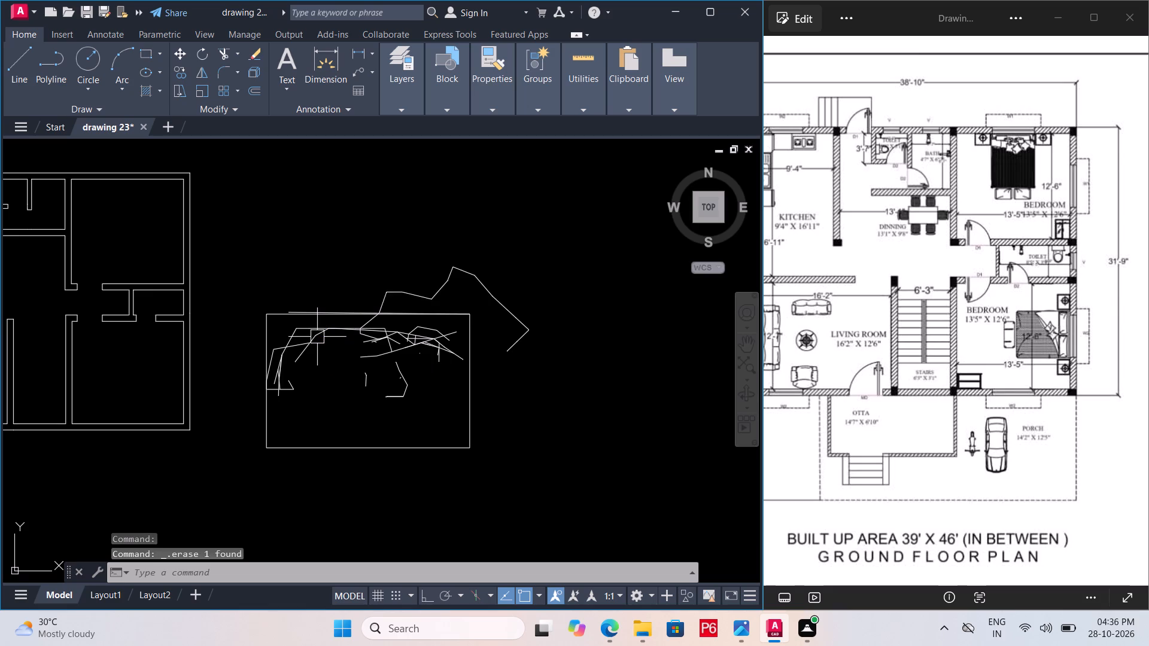
Delete the line segments forming the scribble's northwest bend inside the rectangle.
double_click(316, 338)
key(Delete)
click(315, 335)
key(Delete)
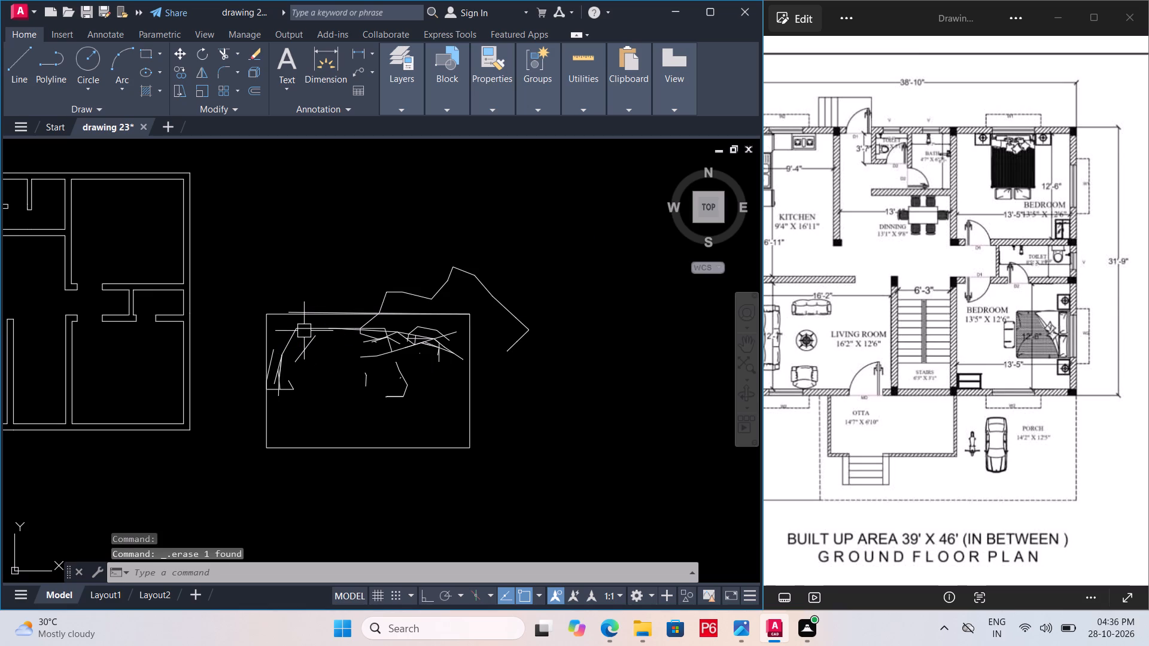
click(304, 331)
key(Delete)
click(293, 339)
key(Delete)
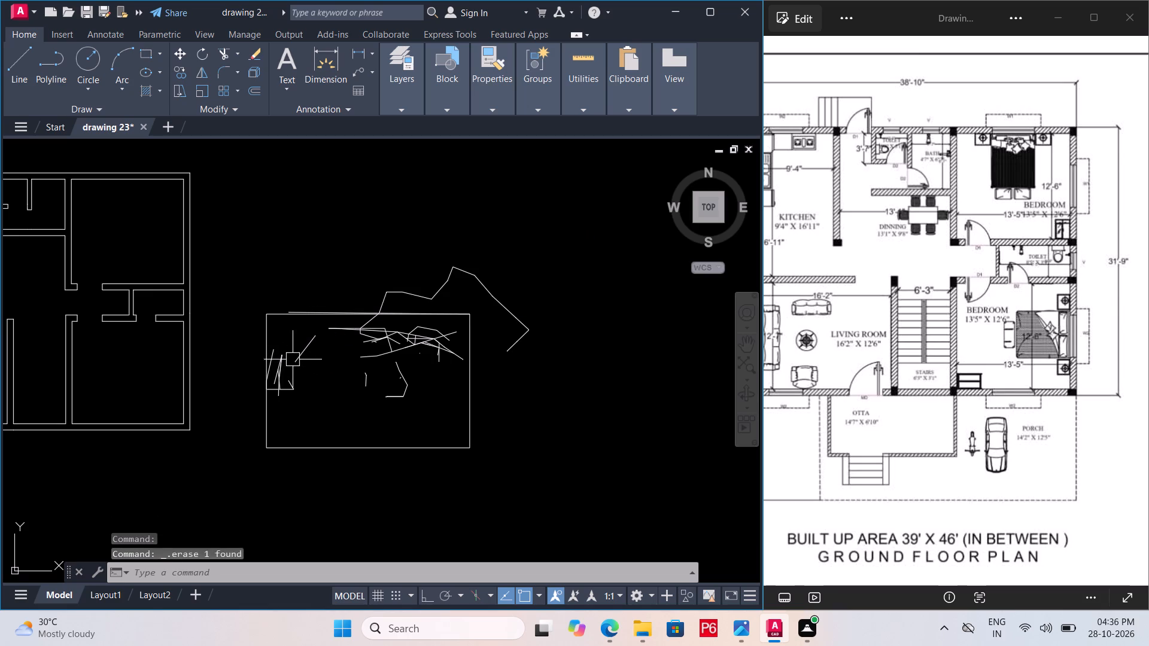
Delete the slanted segments descending from the northwest bend and those beside the rectangle's west side.
click(296, 360)
key(Delete)
click(288, 375)
key(Delete)
click(280, 389)
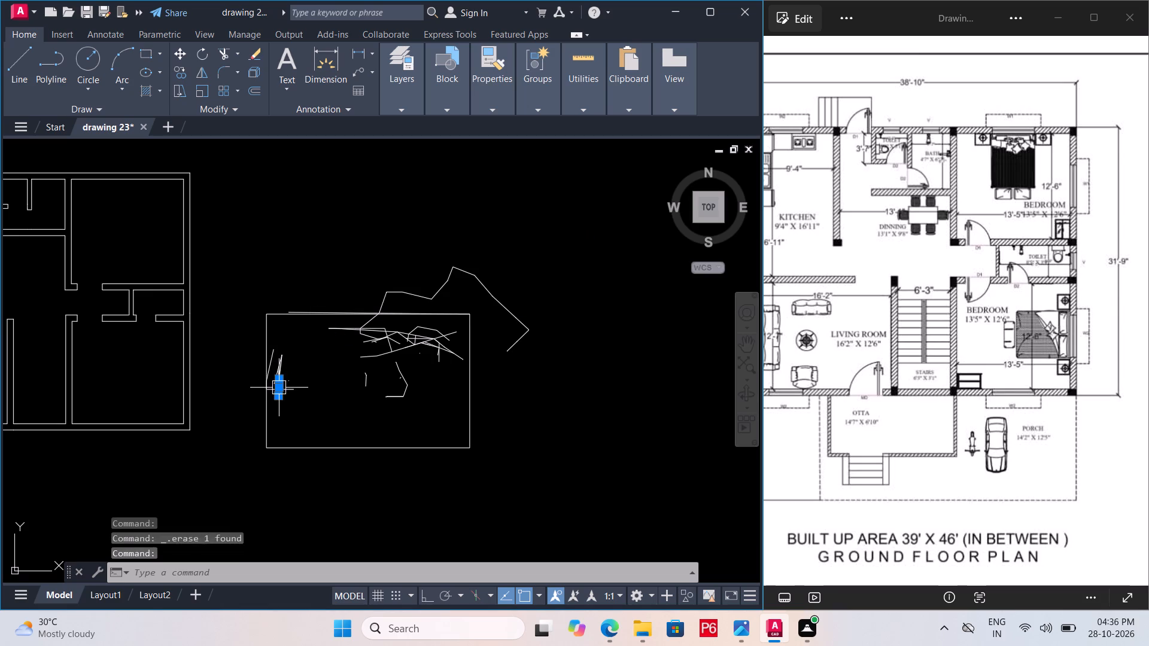
key(Delete)
click(270, 380)
key(Delete)
click(279, 373)
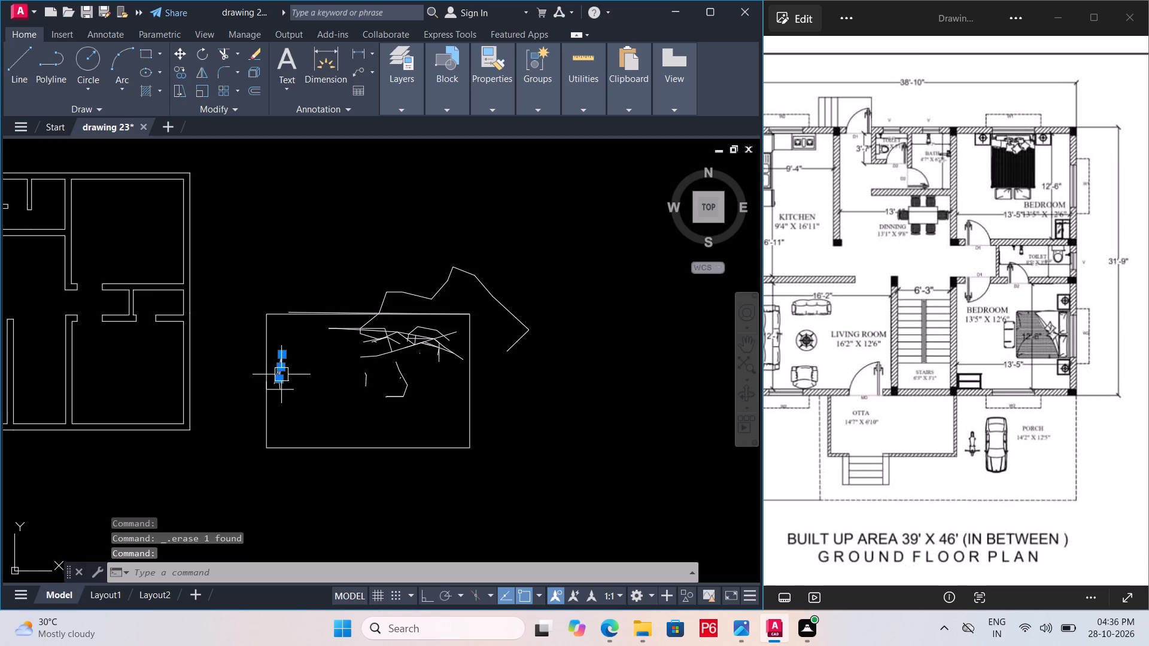
key(Delete)
Delete the last short slanted and horizontal segments just inside the rectangle's west side.
click(275, 392)
key(Delete)
double_click(276, 379)
key(Delete)
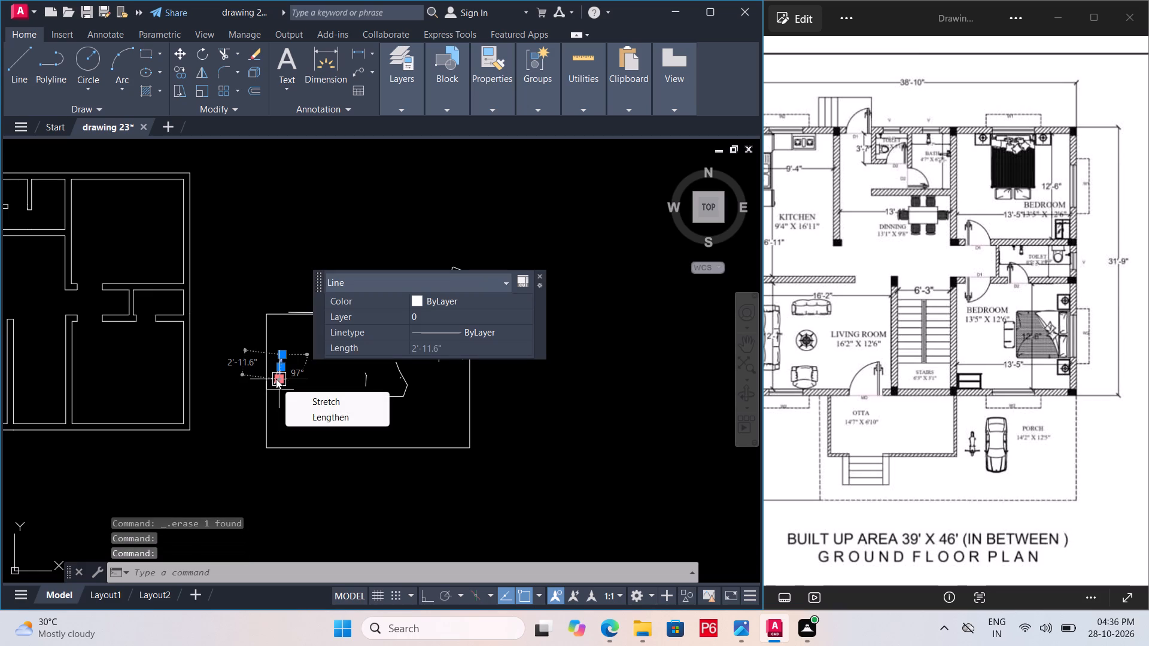
key(Delete)
click(276, 381)
key(Delete)
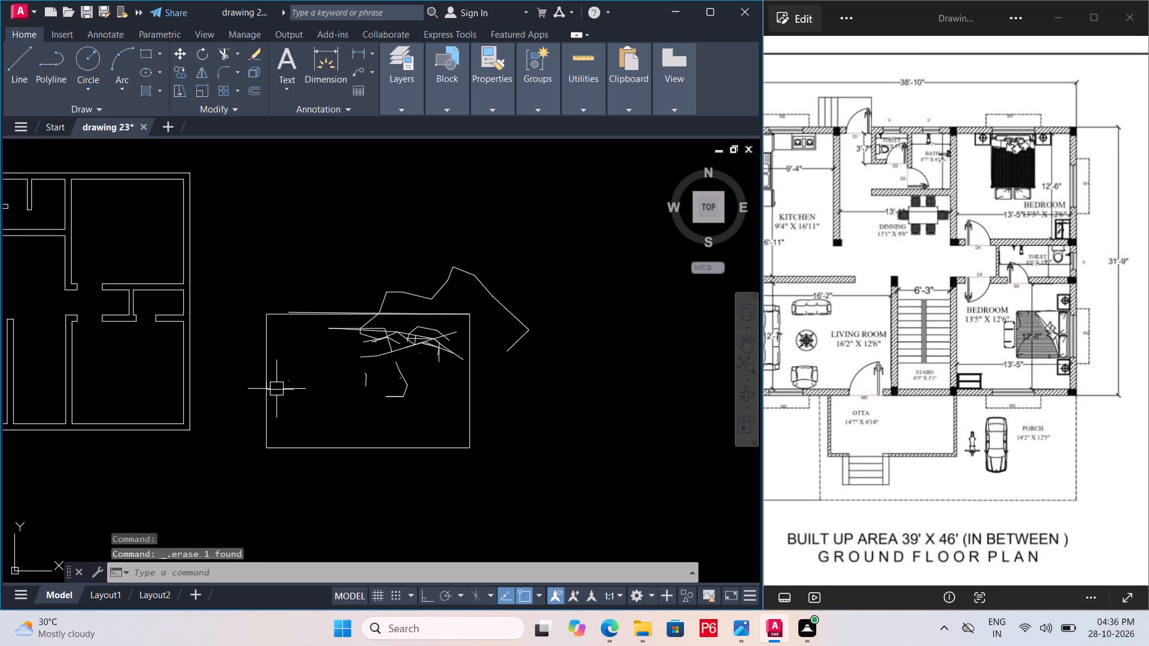
click(276, 389)
key(Delete)
click(288, 379)
key(Delete)
Delete the short near-vertical segments isolated in the middle of the rectangle.
click(372, 380)
key(Delete)
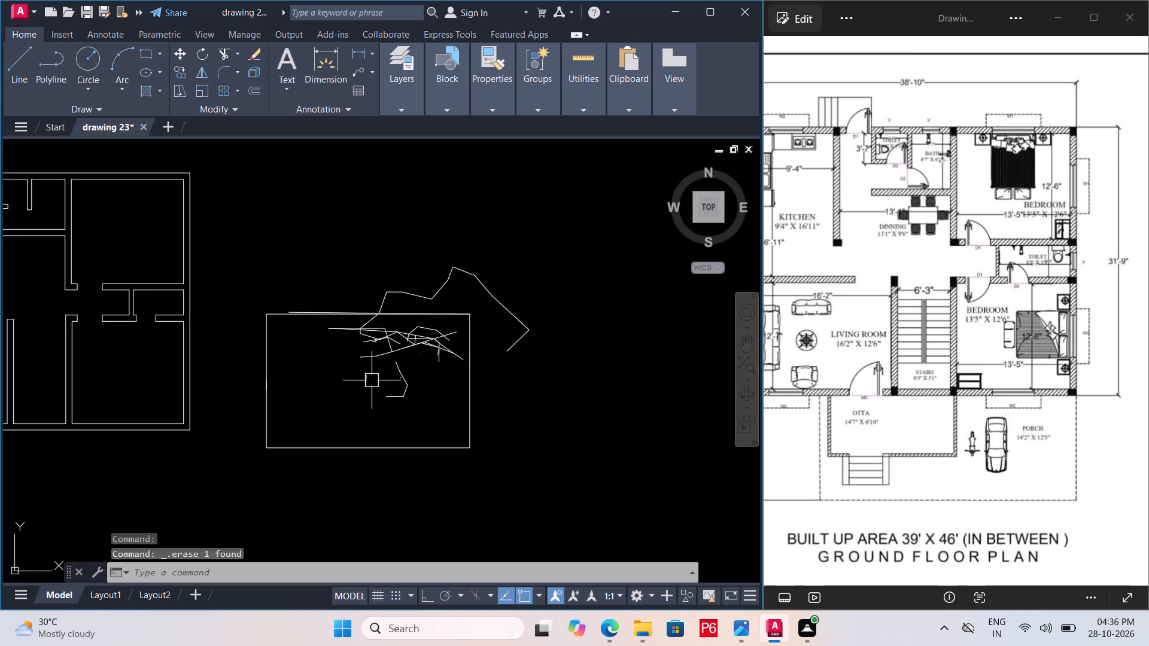
click(364, 385)
key(Delete)
Delete the segments of the hook-shaped chain below the tangle near the rectangle's centre.
click(396, 399)
key(Delete)
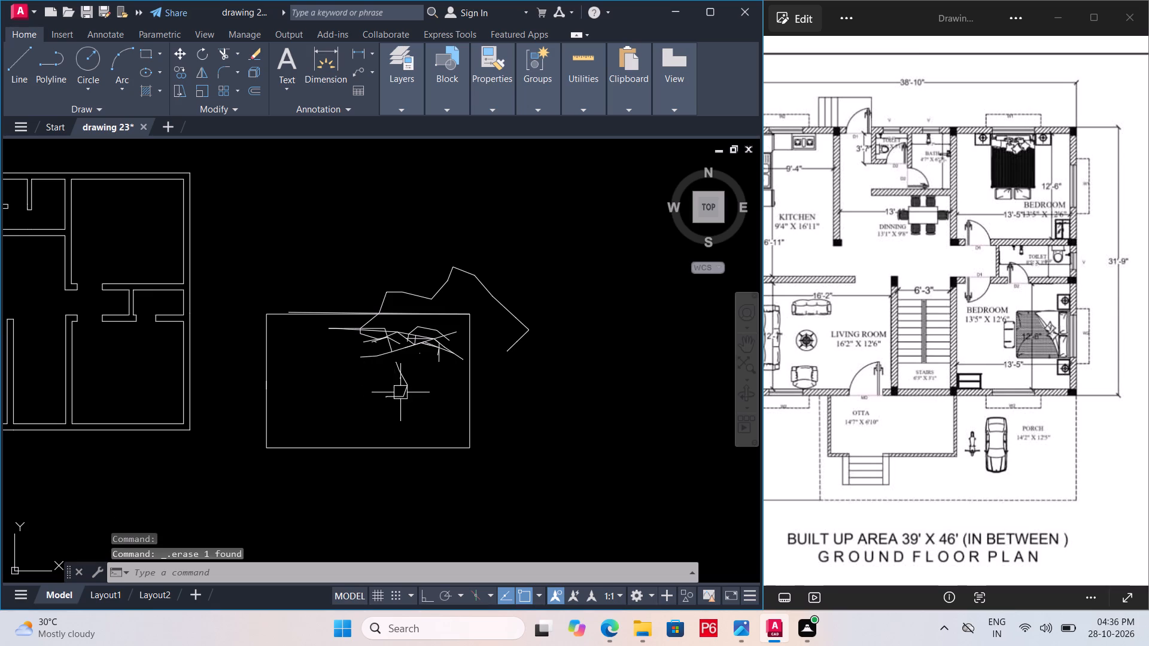
click(403, 389)
key(Delete)
click(401, 382)
key(Delete)
click(392, 397)
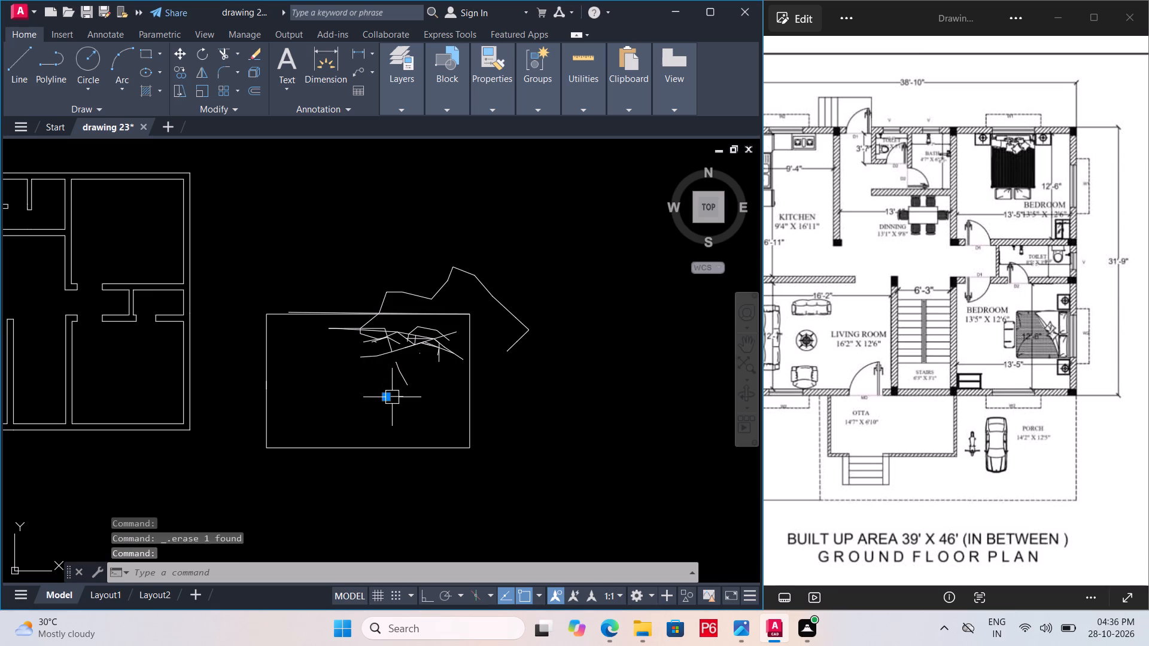
key(Delete)
click(399, 376)
key(Delete)
Delete the small line fragments left from the hook-shaped chain below the tangle.
click(396, 401)
key(Delete)
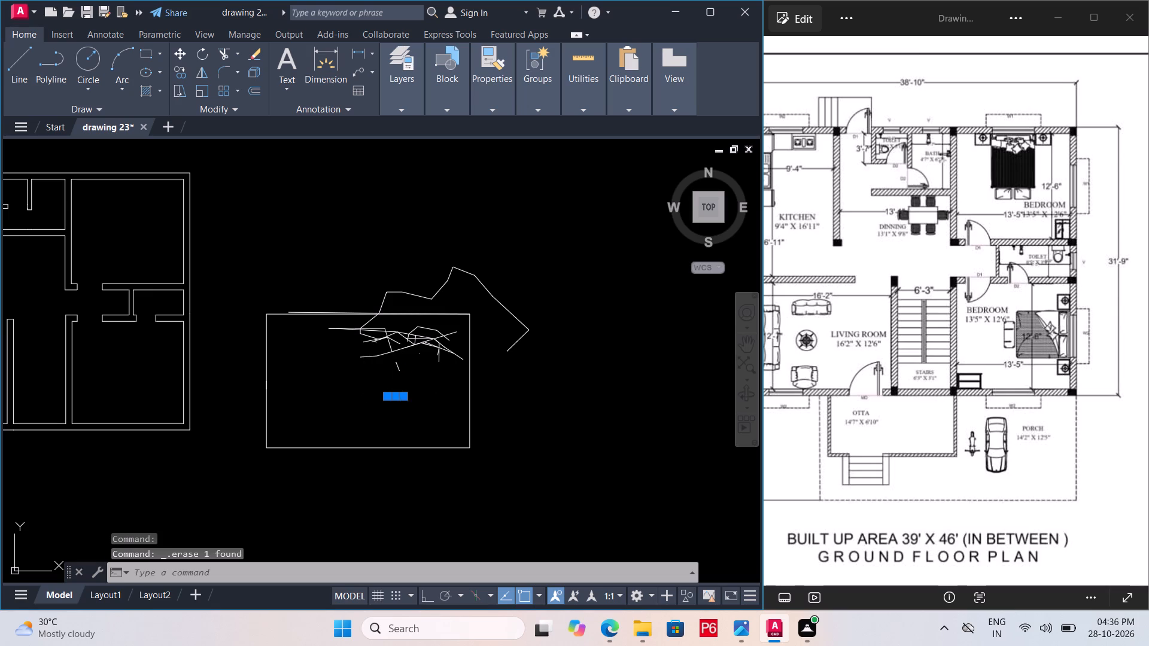
click(397, 373)
key(Delete)
click(387, 398)
key(Delete)
click(397, 364)
key(Delete)
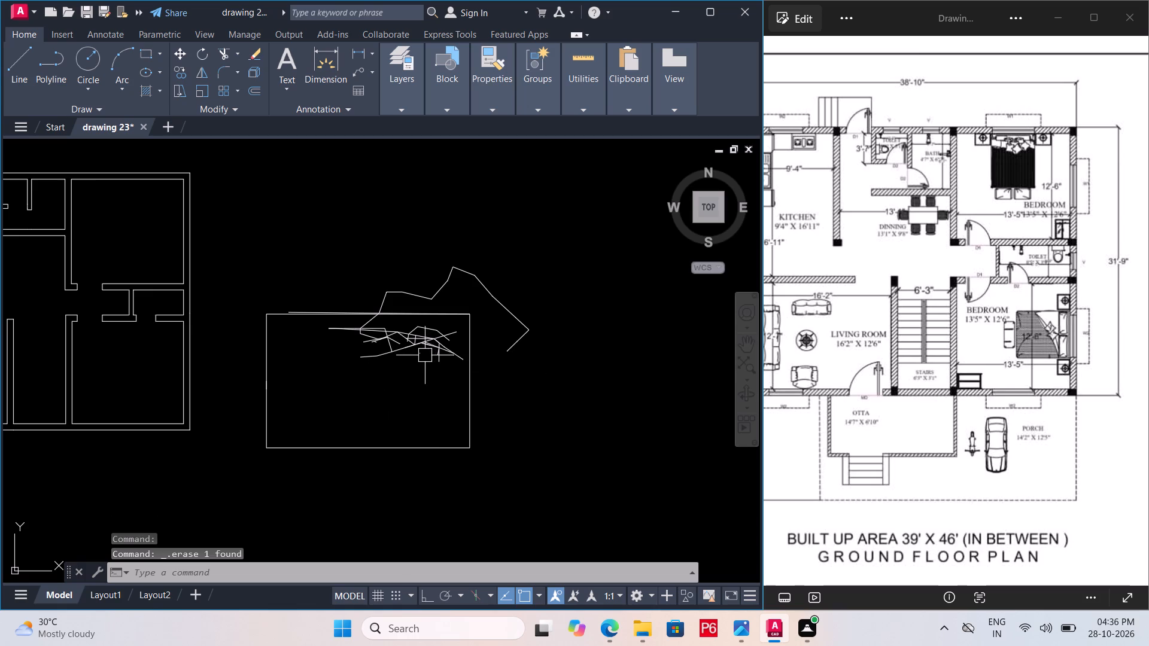
Delete crossing line segments in the east part of the tangle, including the short vertical pieces.
click(424, 355)
key(Delete)
double_click(442, 352)
key(Delete)
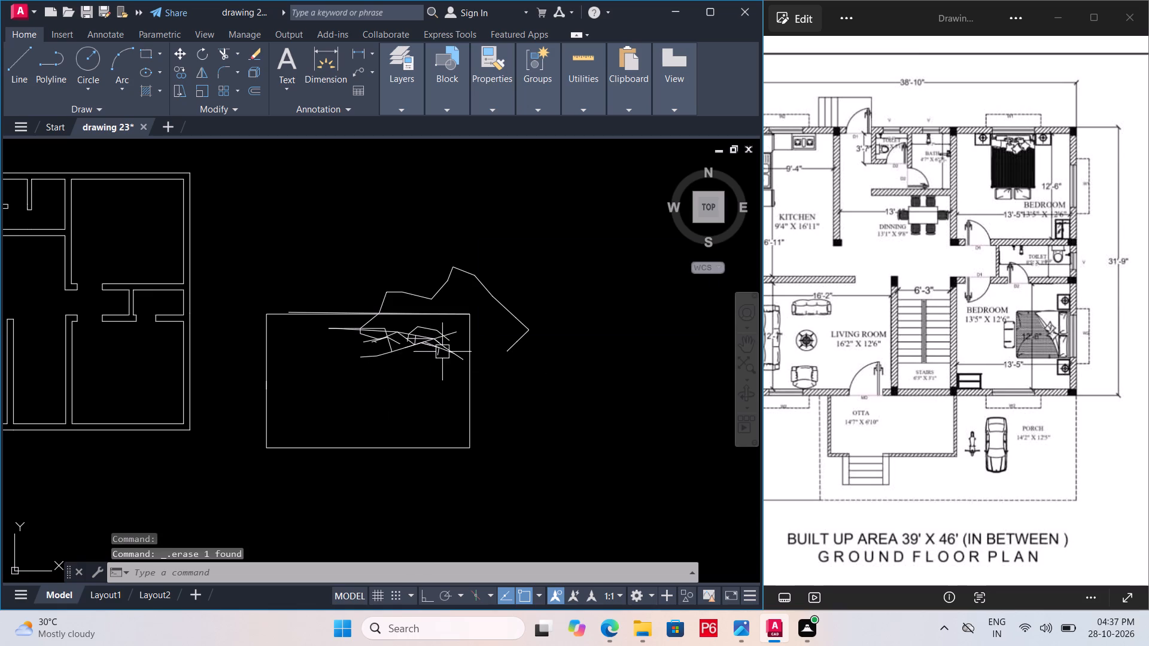
triple_click(437, 342)
key(Delete)
click(421, 342)
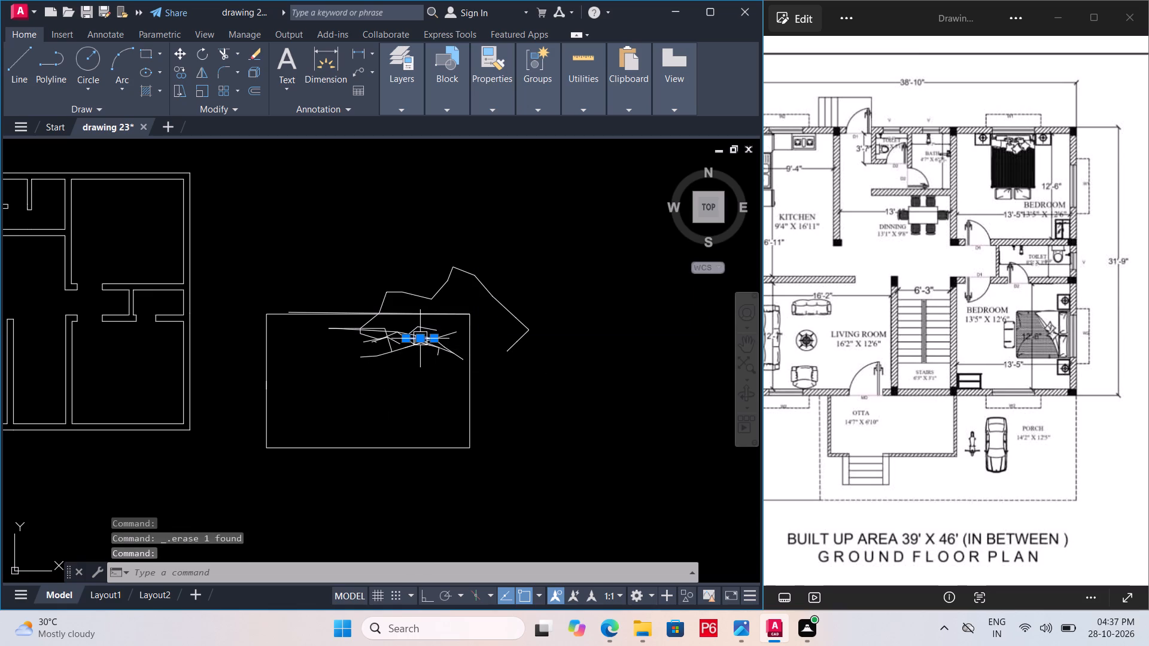
key(Delete)
click(418, 342)
key(Delete)
double_click(437, 342)
key(Delete)
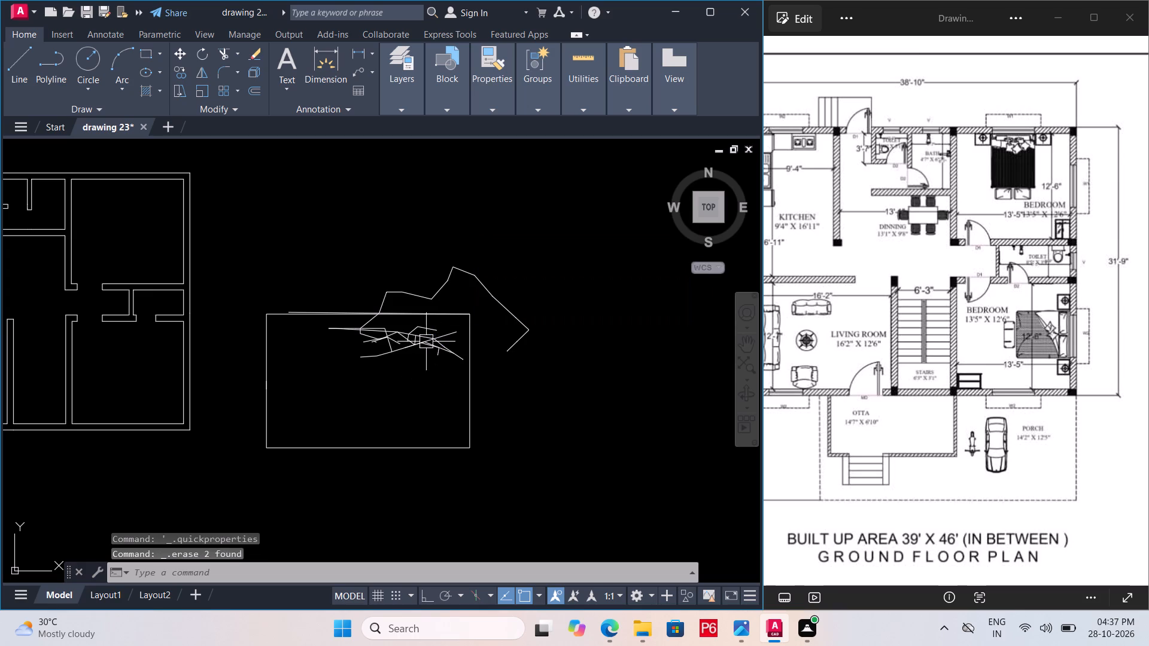
Delete the overlapping slanted segments where the lines cross in the middle of the east tangle.
click(422, 342)
key(Delete)
click(439, 339)
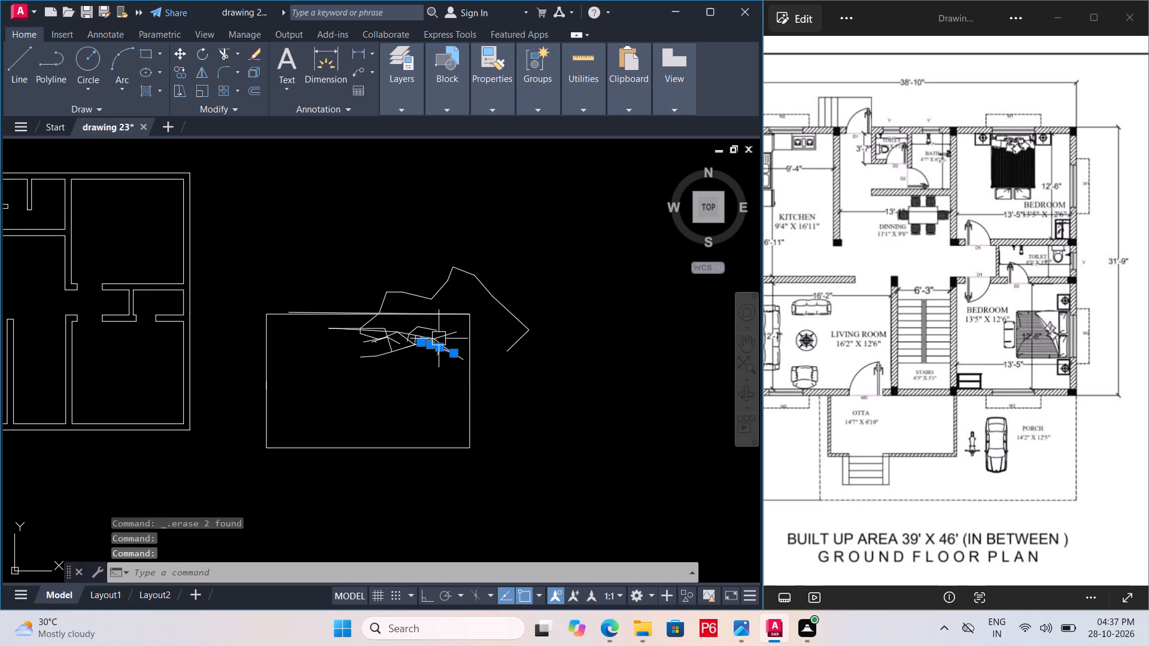
click(439, 339)
key(Delete)
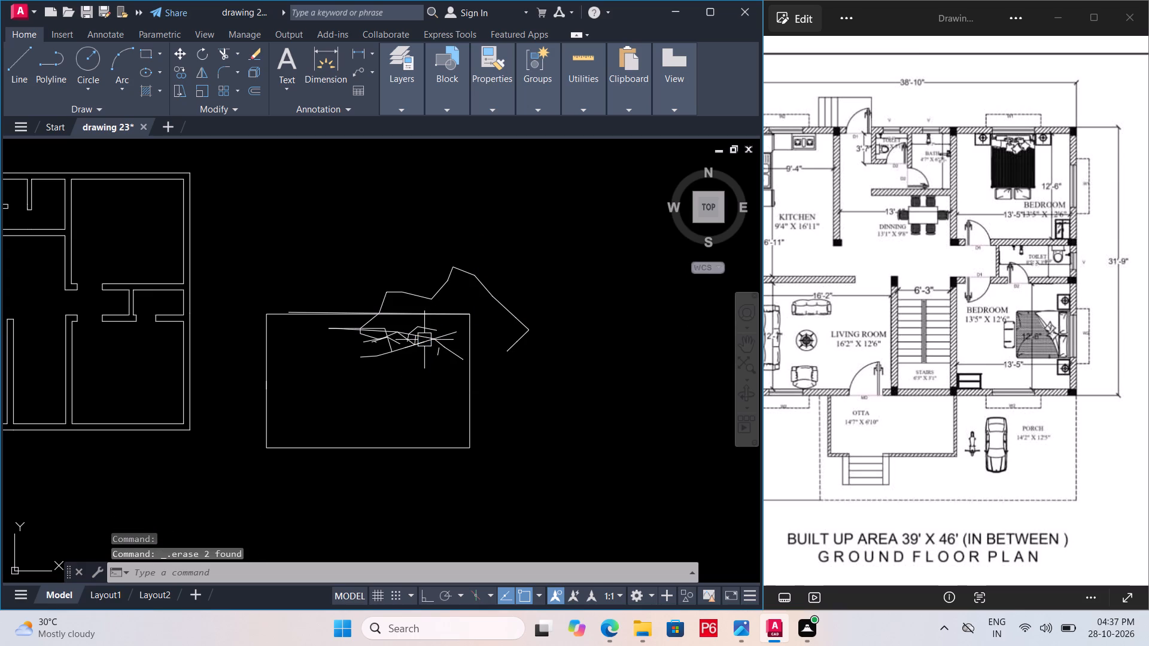
double_click(417, 340)
key(Delete)
Delete the segments along the tangle's underside, working from its middle to its west end.
click(405, 345)
key(Delete)
click(391, 354)
key(Delete)
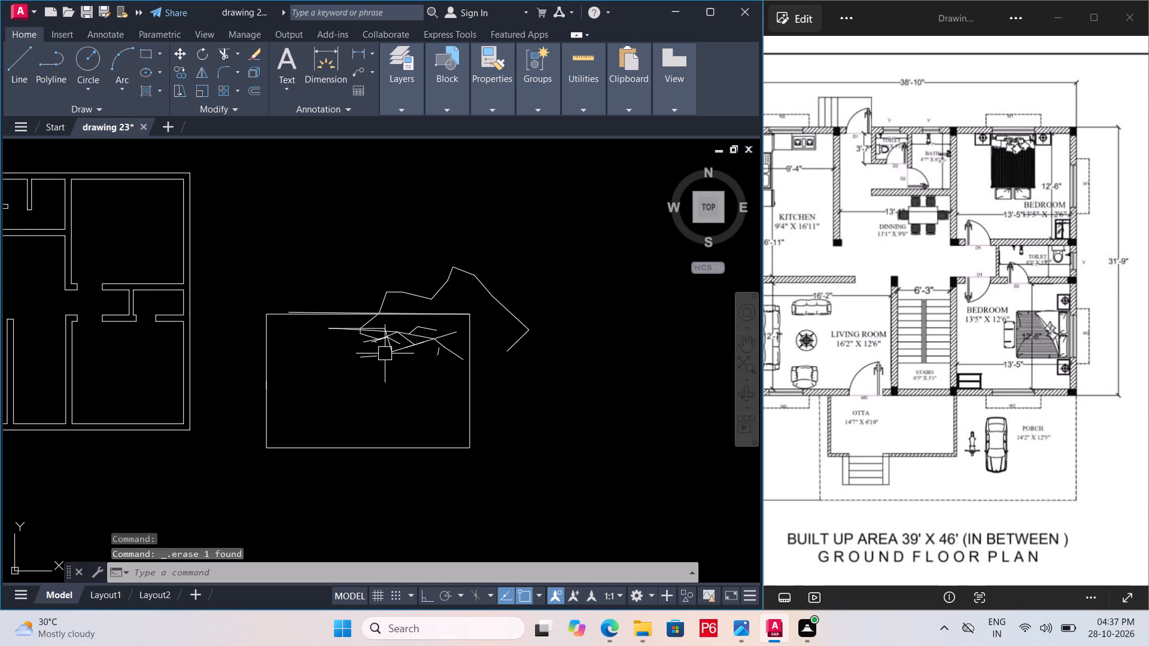
click(378, 354)
key(Delete)
click(366, 349)
key(Delete)
Delete the short crossing segments at the west end of the tangle.
click(355, 344)
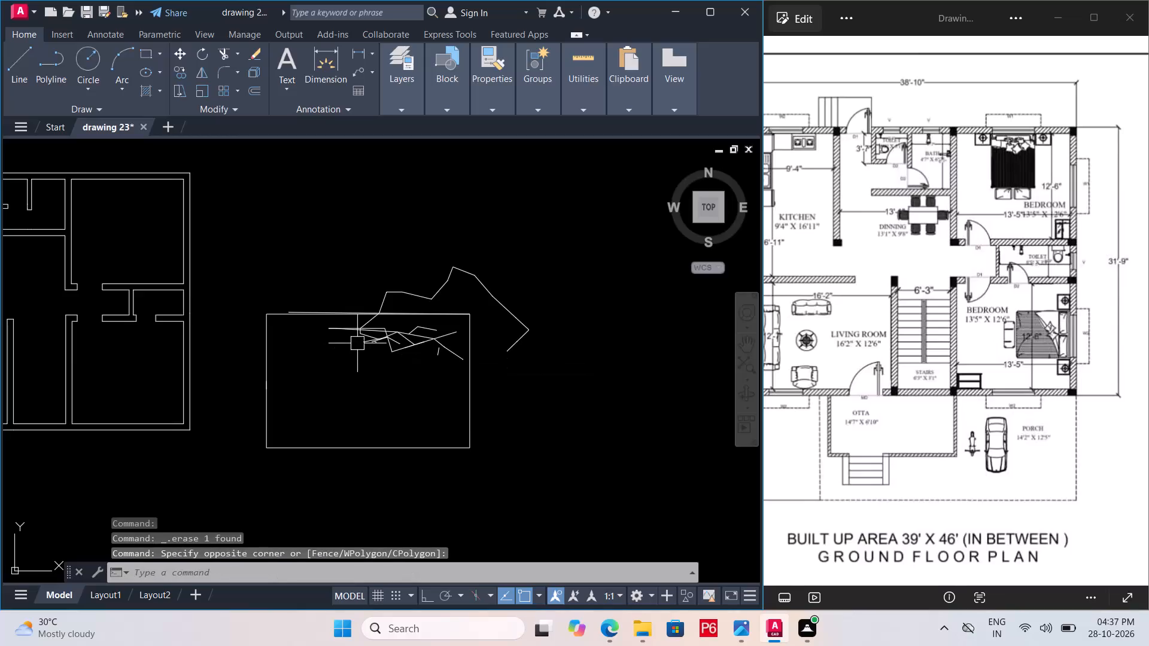
key(Delete)
double_click(361, 340)
key(Delete)
double_click(379, 340)
key(Delete)
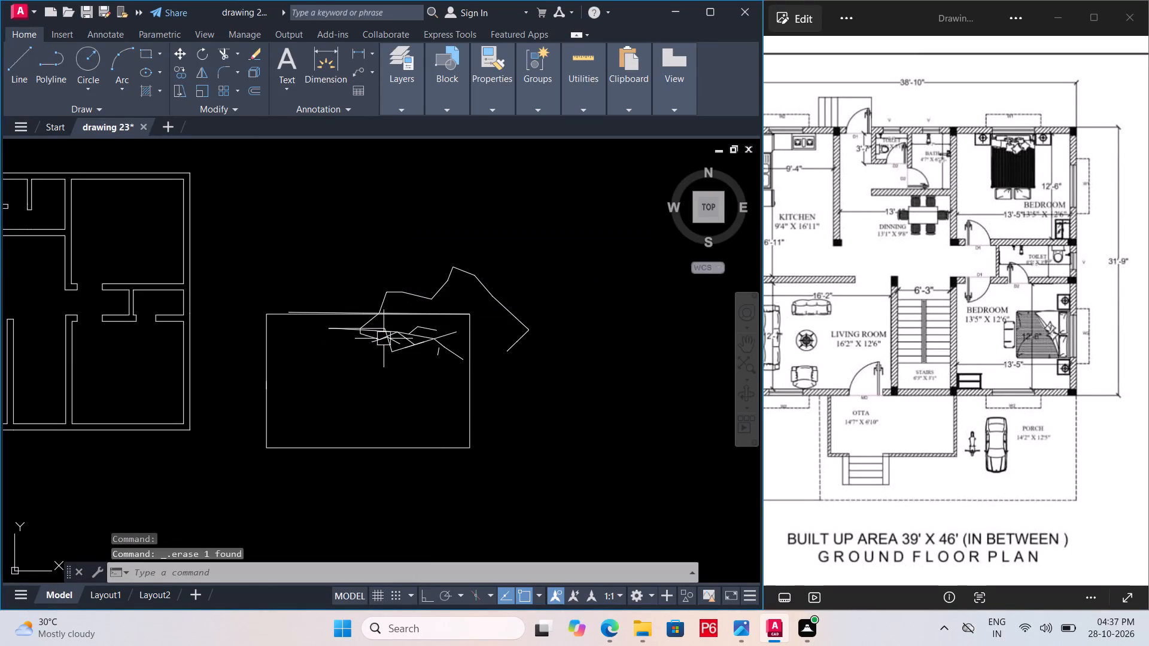
click(389, 341)
key(Delete)
click(391, 350)
key(Delete)
click(380, 342)
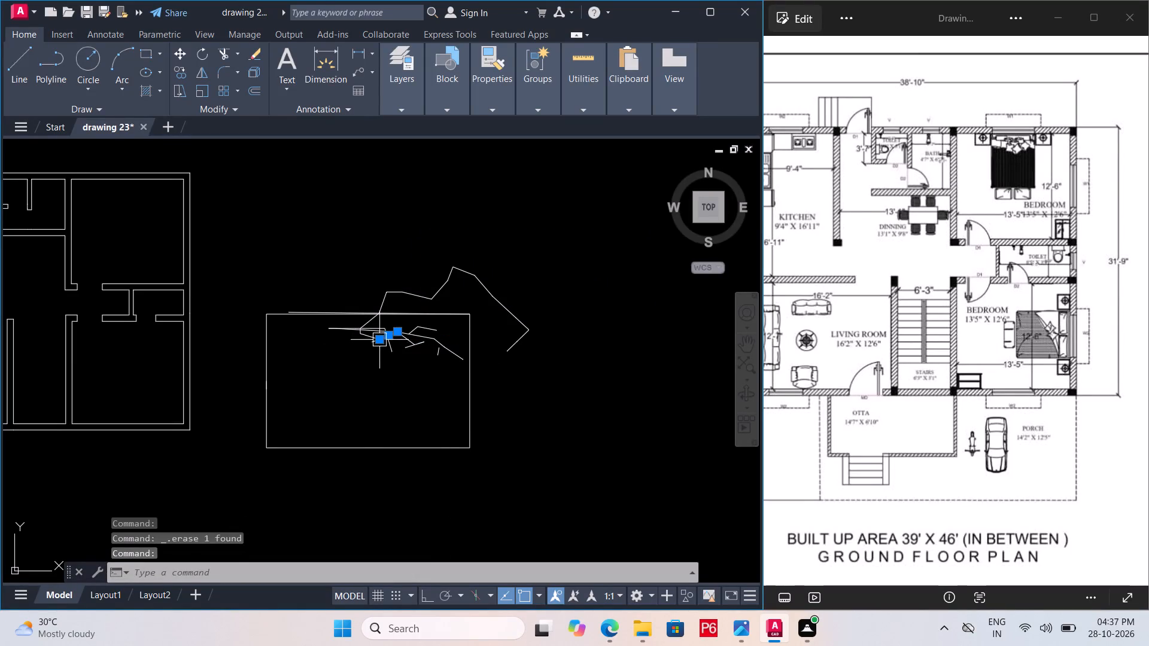
key(Delete)
click(368, 336)
key(Delete)
Delete the slanted segment reaching the rectangle's north edge and the short segments along the tangle's upper side.
click(356, 329)
key(Delete)
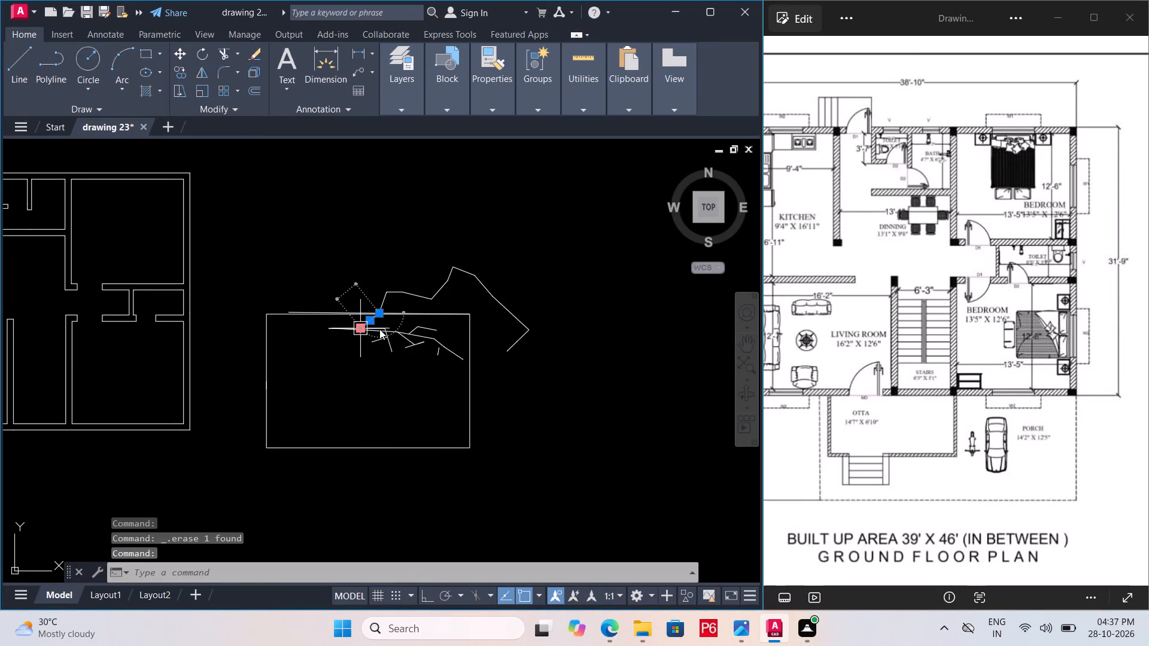
key(Delete)
key(Delete)
key(Delete)
click(433, 328)
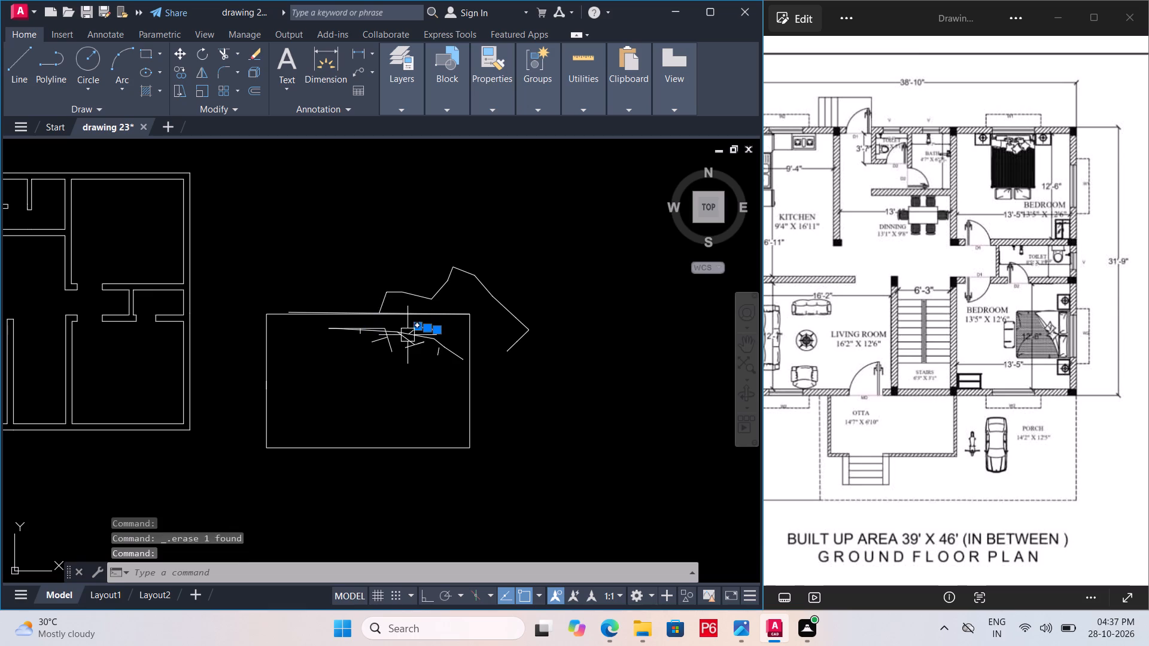
click(407, 336)
key(Delete)
click(372, 329)
key(Delete)
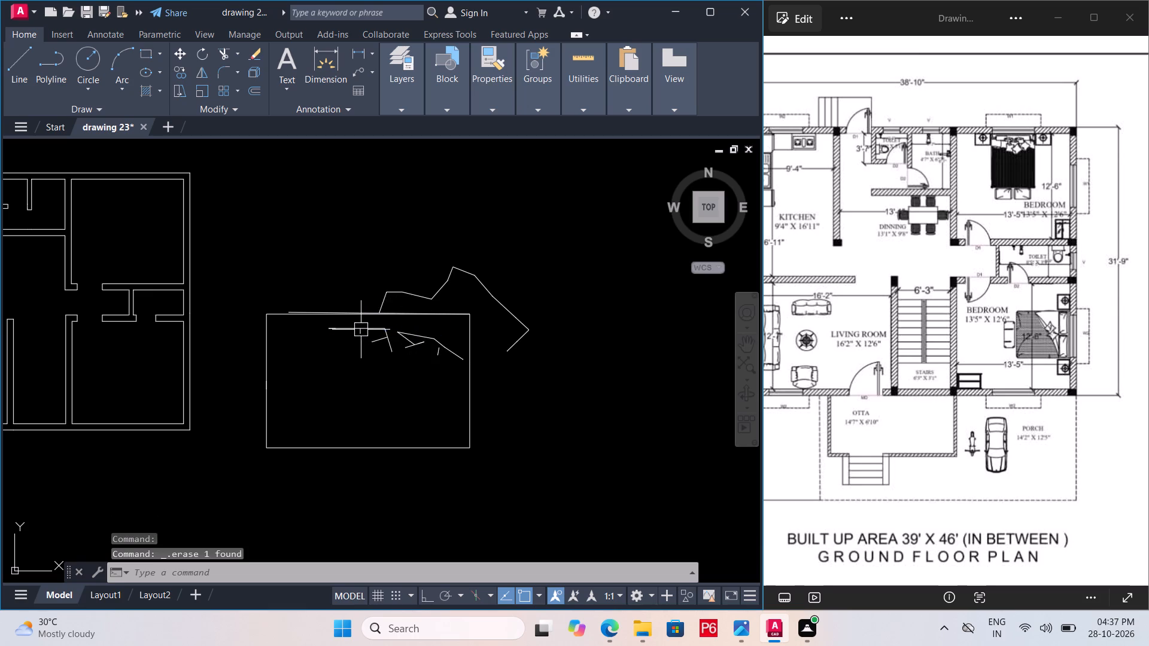
Delete the horizontal line pieces extending west from the tangle below the rectangle's north edge.
click(355, 330)
key(Delete)
click(348, 332)
key(Delete)
click(354, 331)
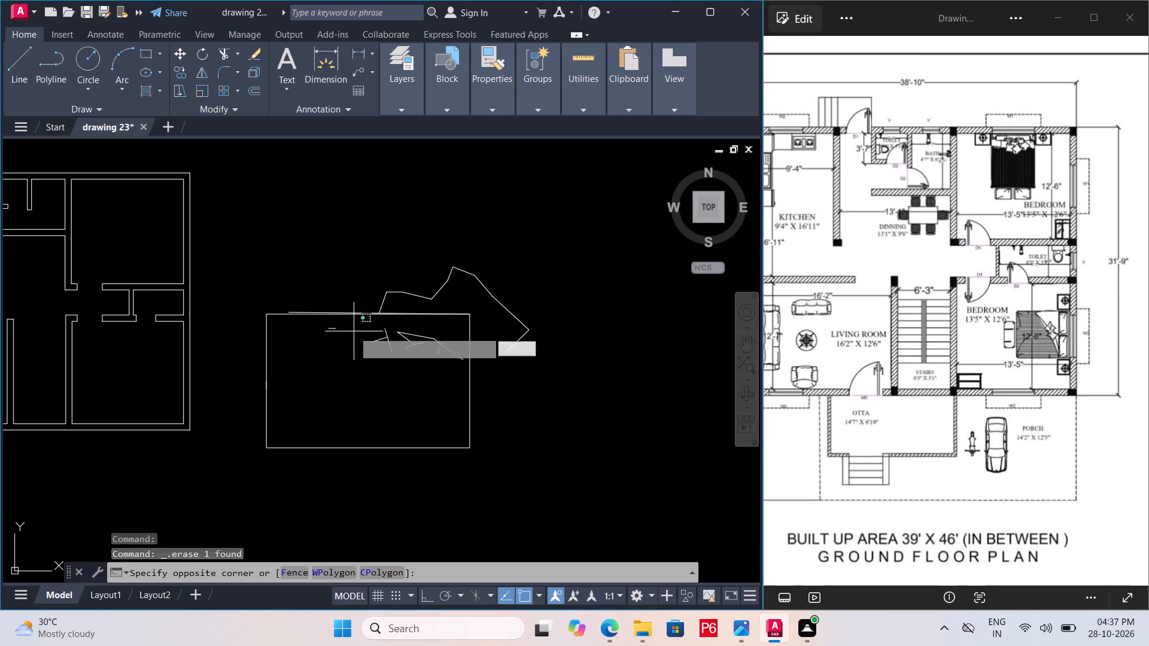
click(330, 328)
key(Delete)
Delete the short slanted segments left in the middle of the tangle, working from west to east.
click(386, 328)
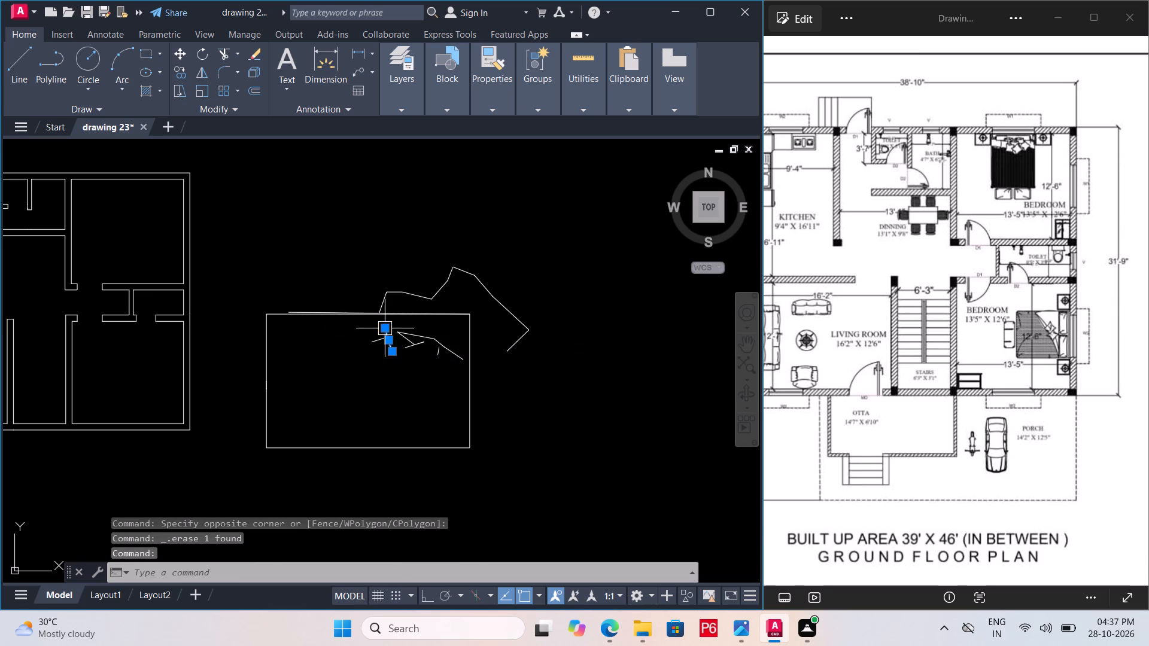
key(Delete)
click(381, 342)
key(Delete)
click(405, 337)
key(Delete)
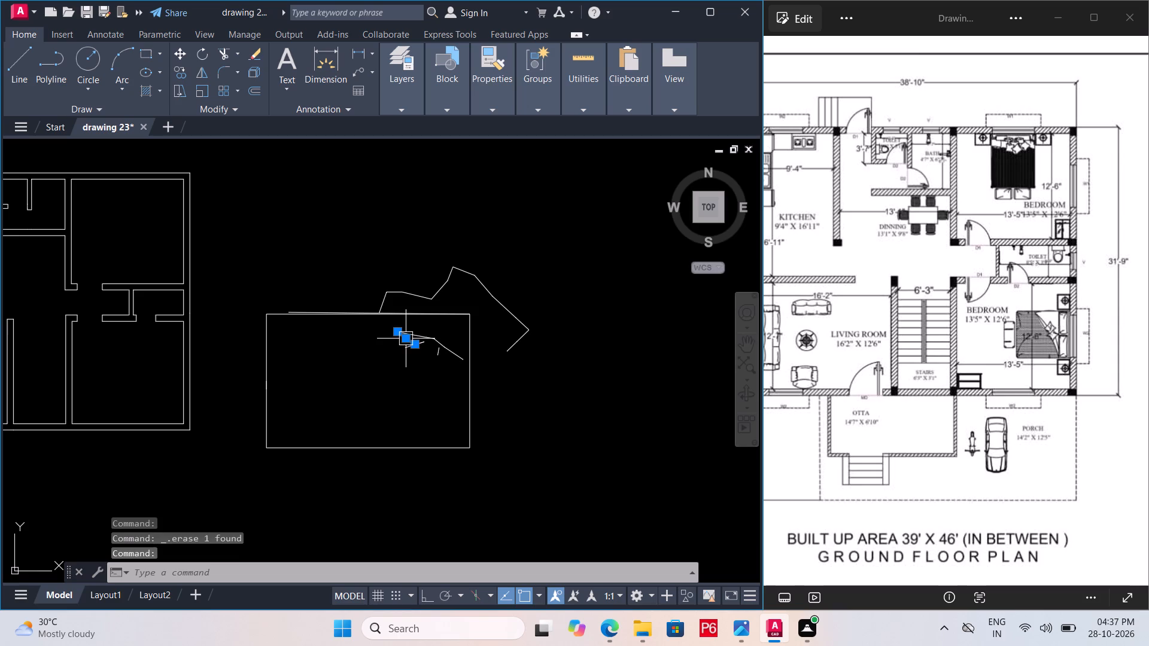
double_click(416, 335)
key(Delete)
click(415, 347)
key(Delete)
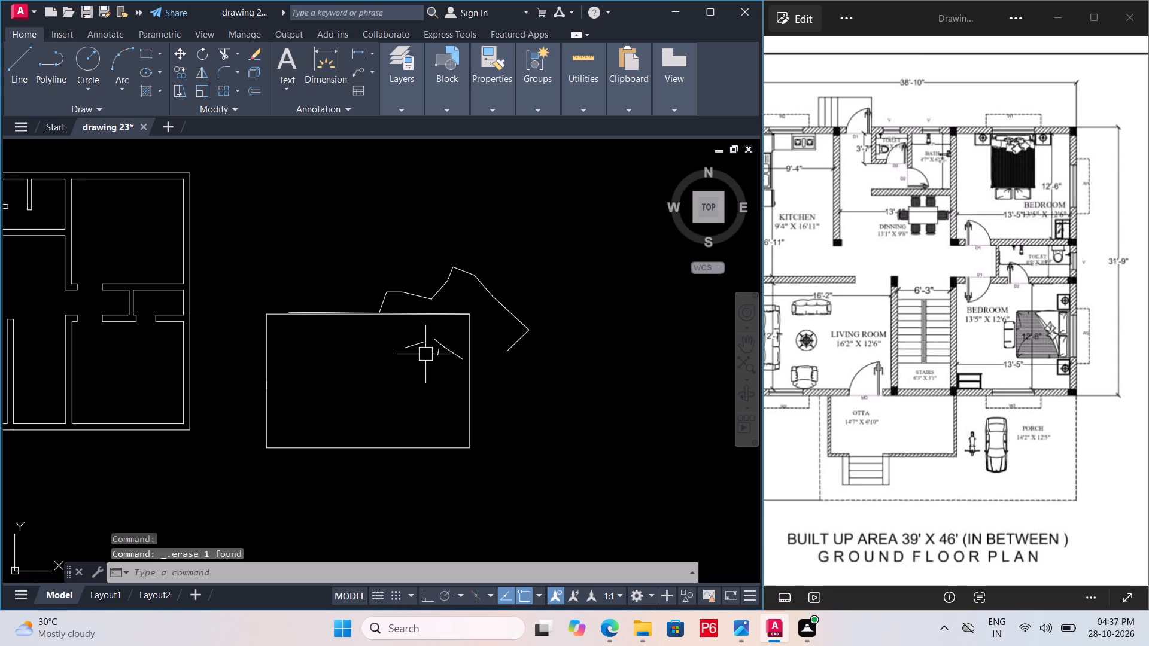
Delete the last short slanted segments left inside the rectangle below its north edge.
click(436, 353)
key(Delete)
click(436, 340)
key(Delete)
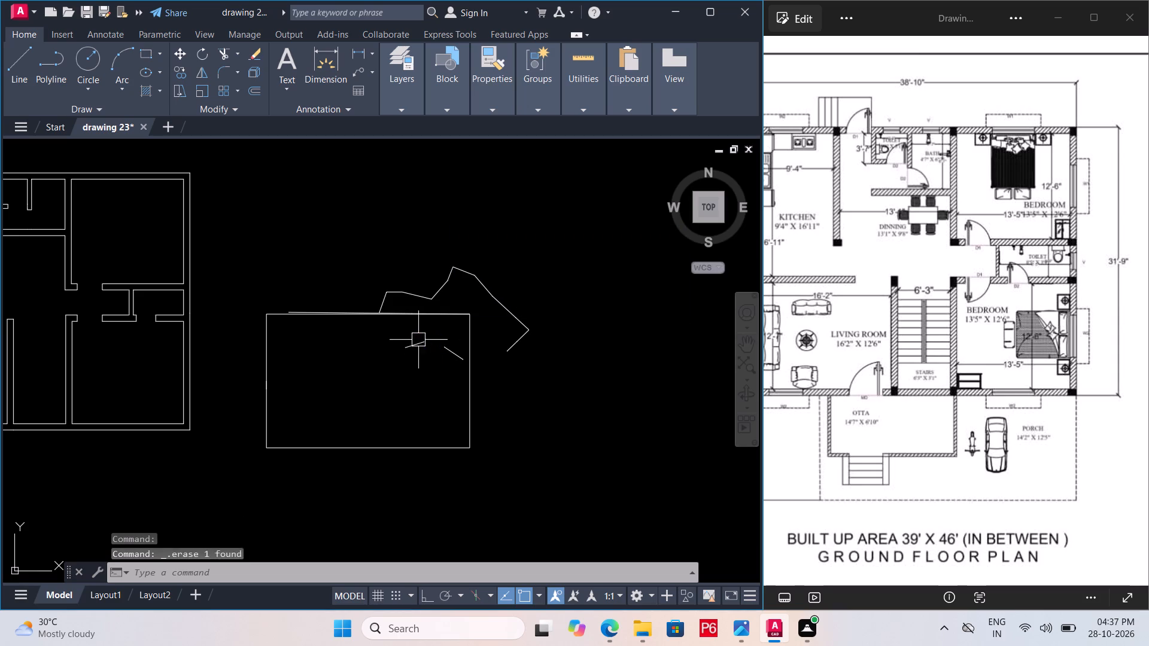
click(417, 340)
key(Delete)
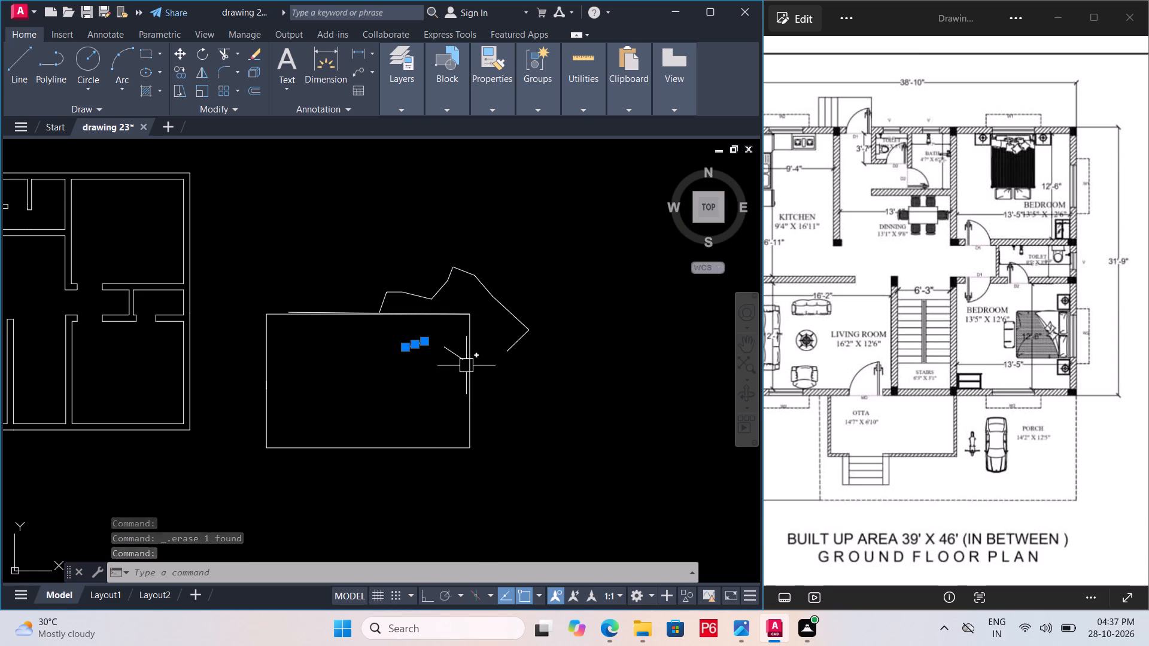
key(Delete)
click(449, 356)
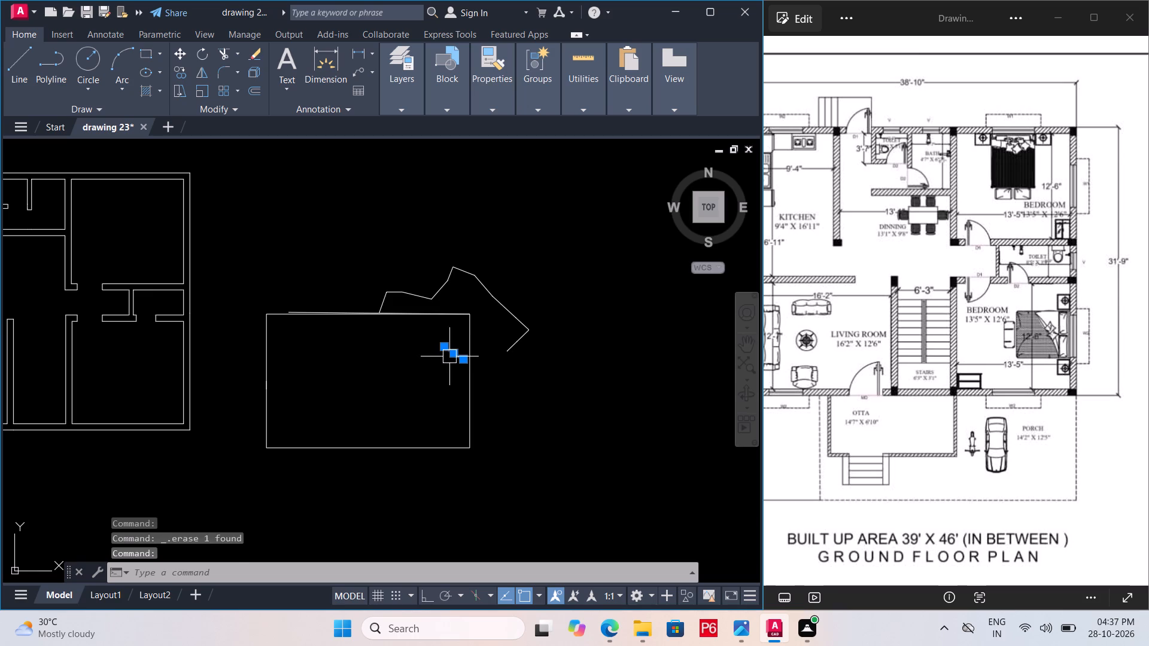
key(Delete)
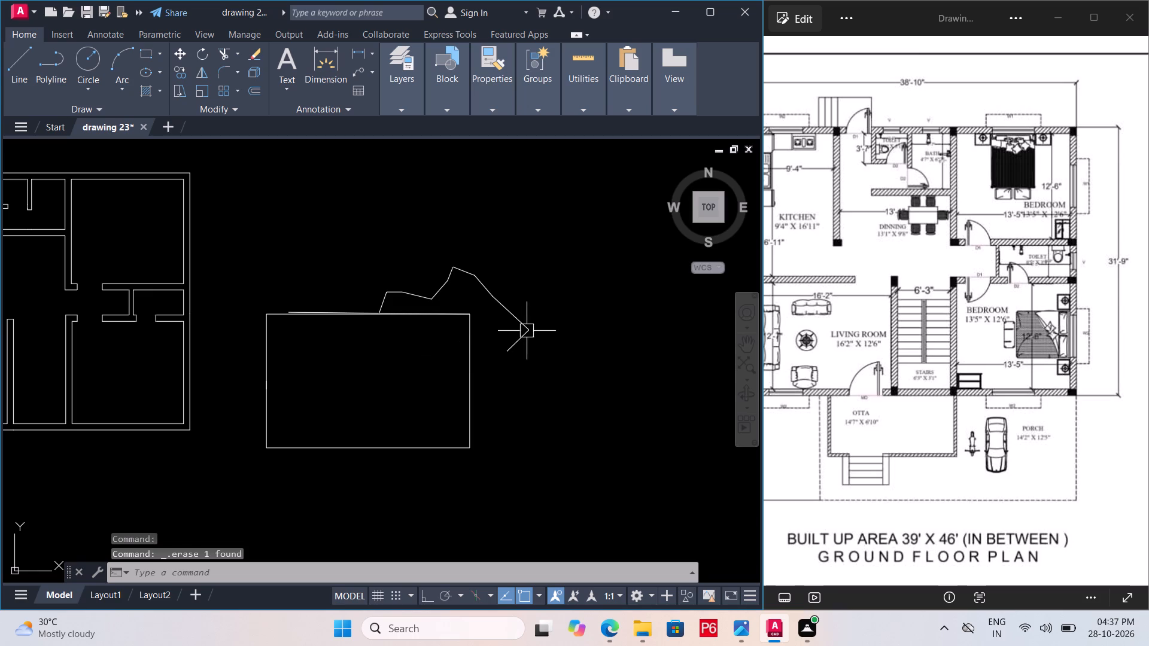
Delete the slanted segments at the east end of the zigzag, beyond the rectangle's east edge.
click(534, 330)
key(Delete)
click(502, 313)
key(Delete)
click(509, 344)
key(Delete)
click(524, 327)
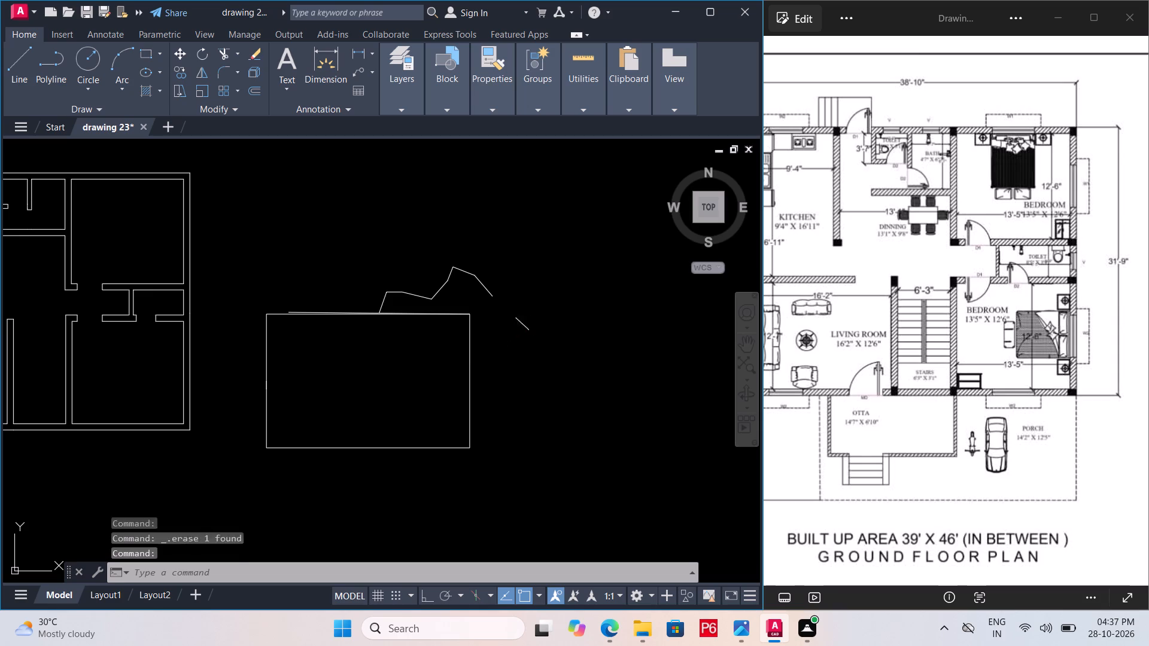
key(Delete)
Delete the zigzag segments above the rectangle's north edge, working from east to west.
click(479, 286)
key(Delete)
click(470, 278)
key(Delete)
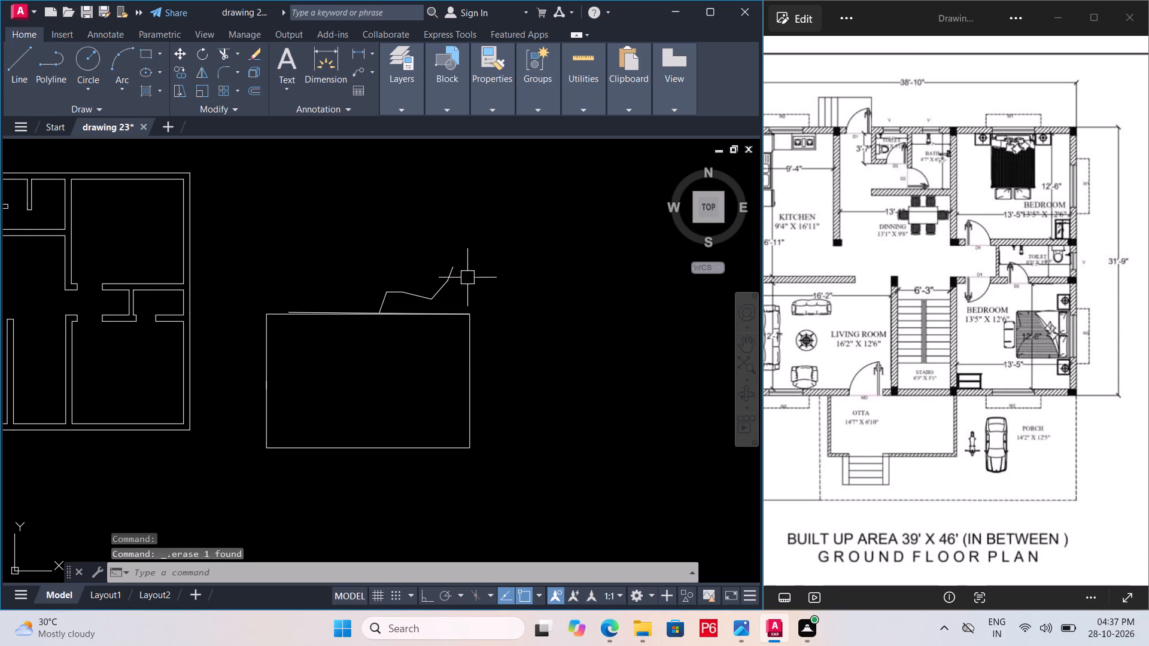
click(454, 278)
key(Delete)
click(439, 290)
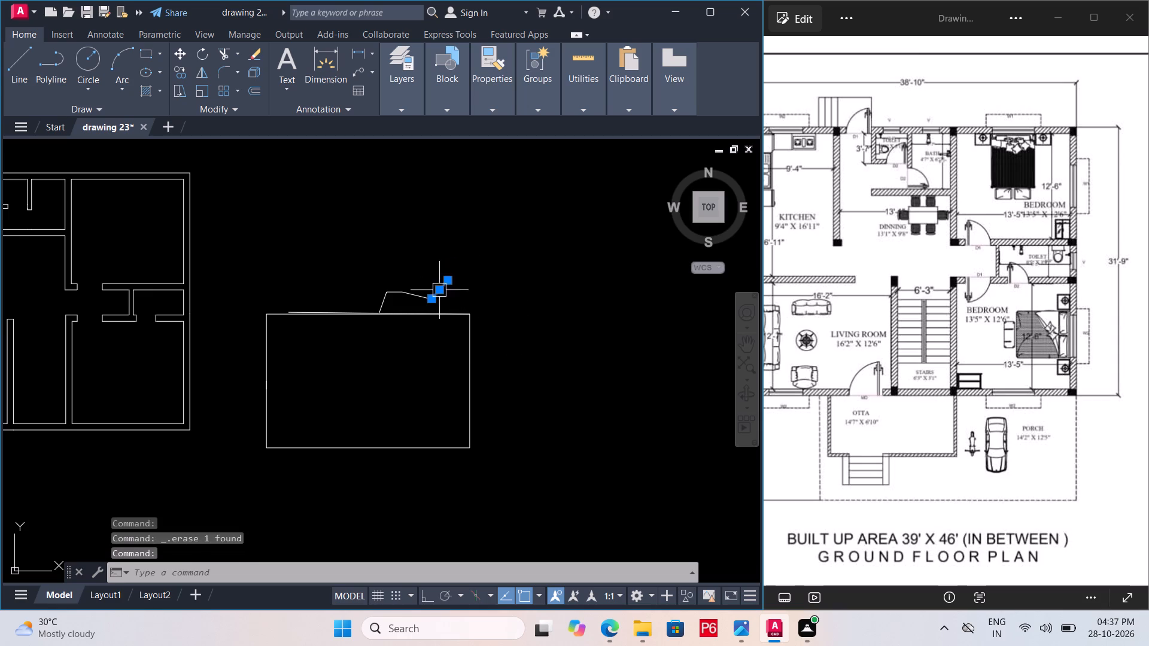
key(Delete)
click(422, 302)
key(Delete)
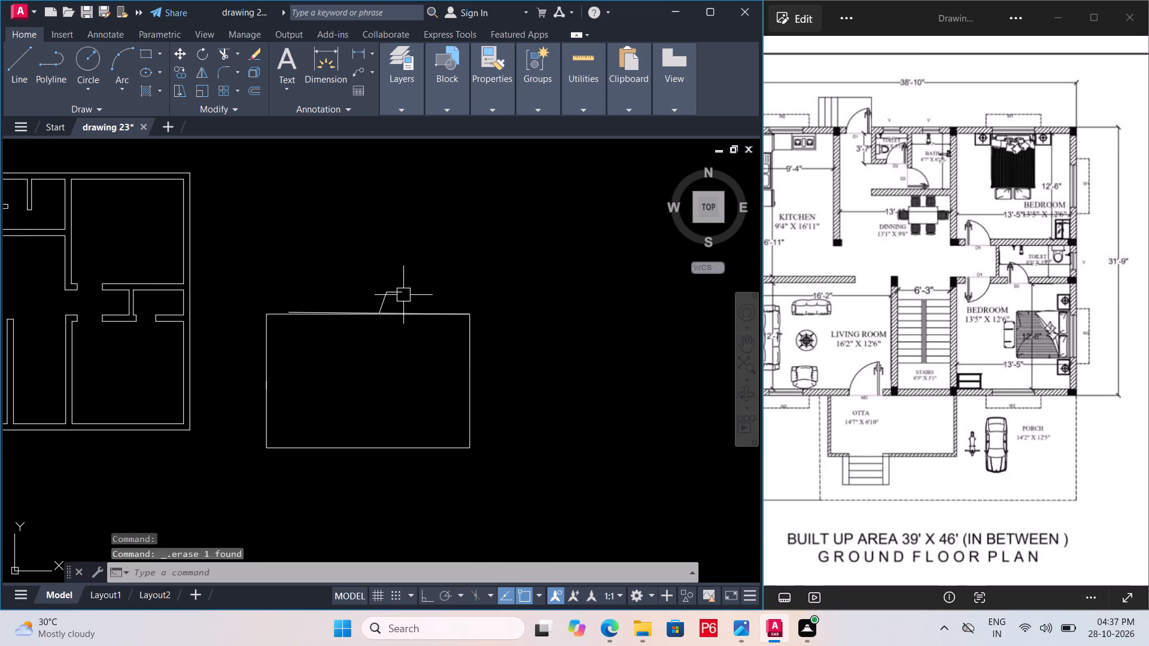
click(401, 295)
key(Delete)
click(391, 298)
key(Delete)
Delete the lines along the rectangle's north edge, its remaining three sides and the leftover slanted segment above it.
click(376, 320)
key(Delete)
click(359, 318)
key(Delete)
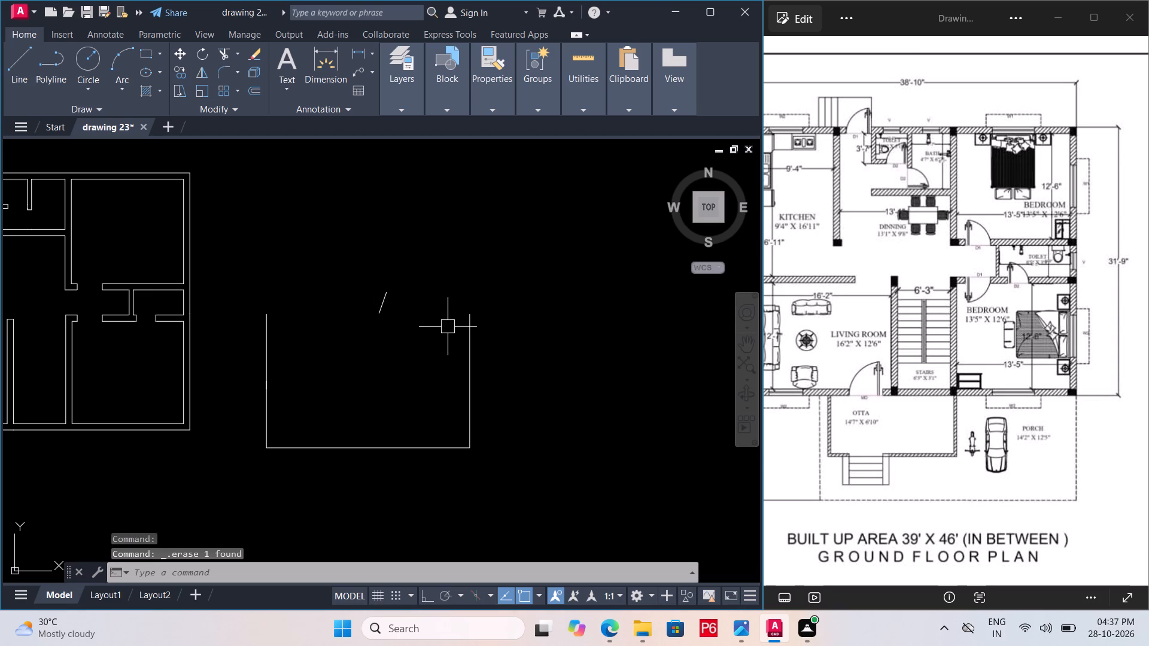
click(474, 339)
key(Delete)
click(389, 298)
key(Delete)
click(266, 355)
key(Delete)
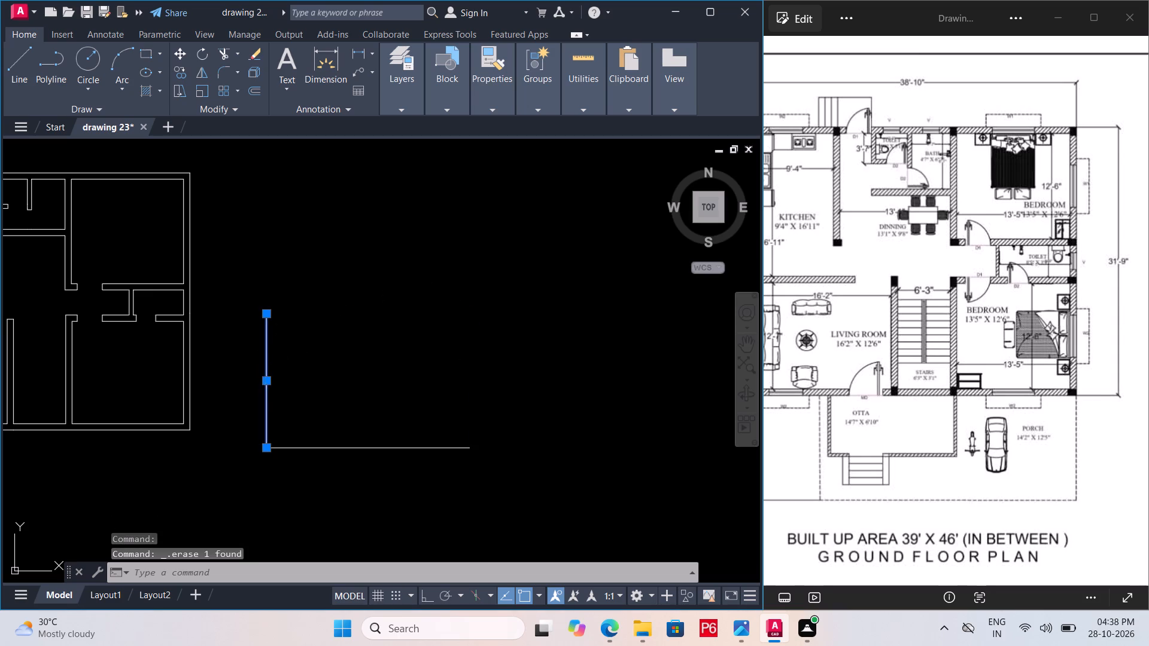
click(268, 383)
key(Delete)
double_click(314, 438)
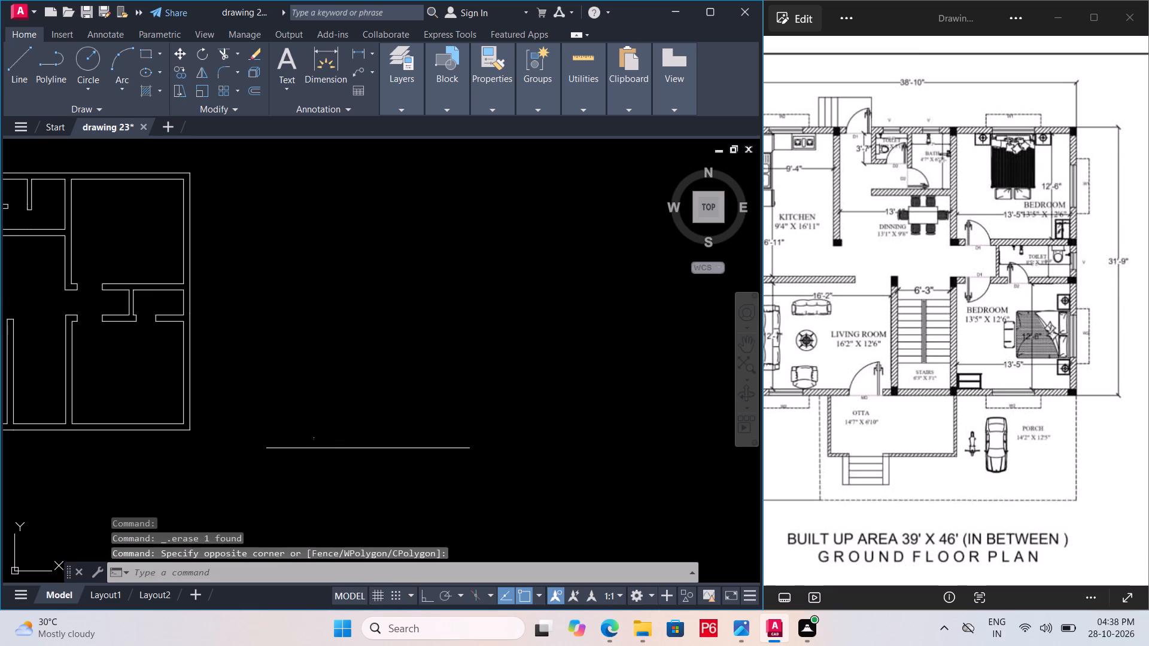
click(313, 449)
key(Delete)
Save drawing 23 with the cleaned-up floor plan.
scroll(313, 449, down, 1)
key(ctrl+s)
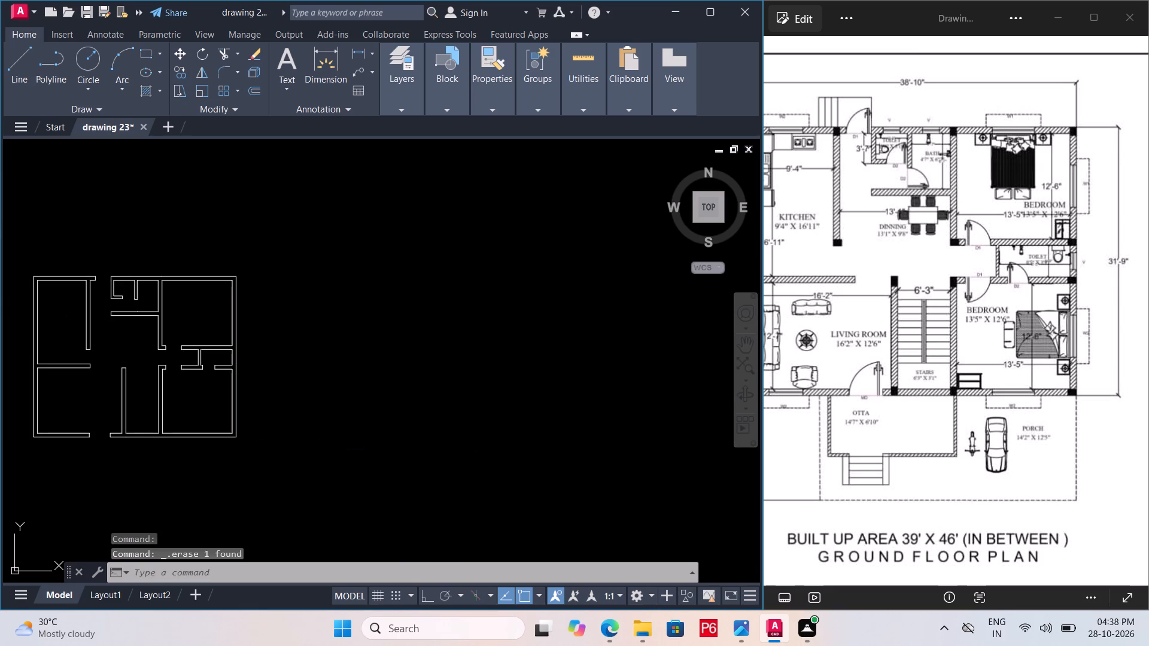
key(ctrl+s)
key(ctrl+s)
key(ctrl+s)
key(ctrl+s)
key(ctrl+s)
key(ctrl+s)
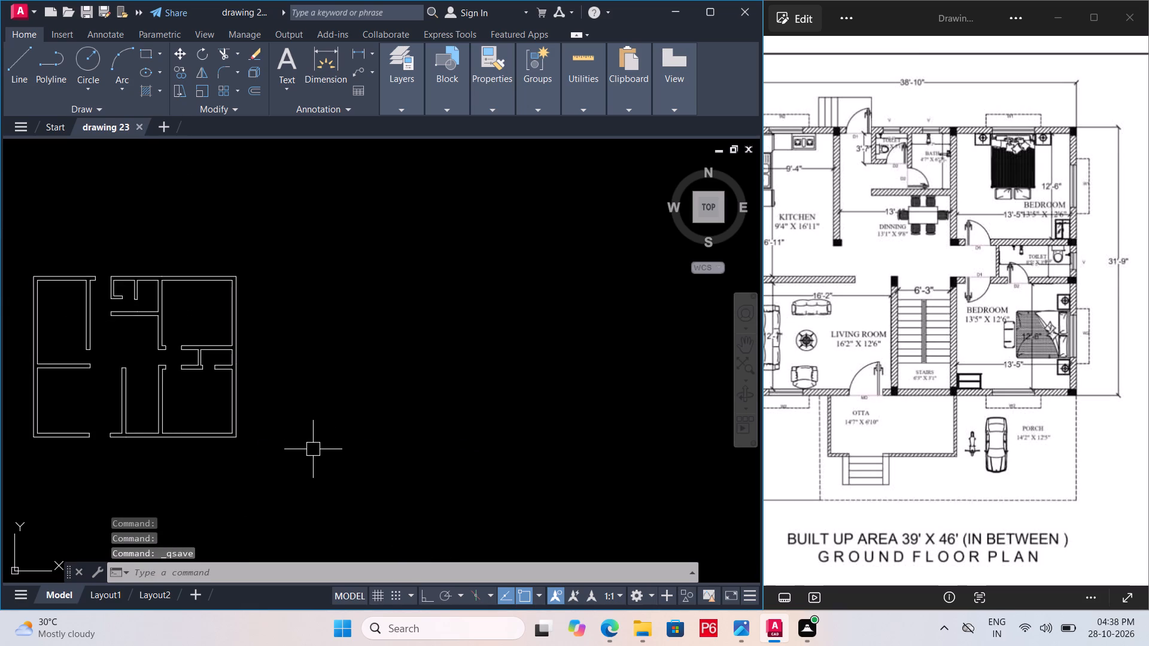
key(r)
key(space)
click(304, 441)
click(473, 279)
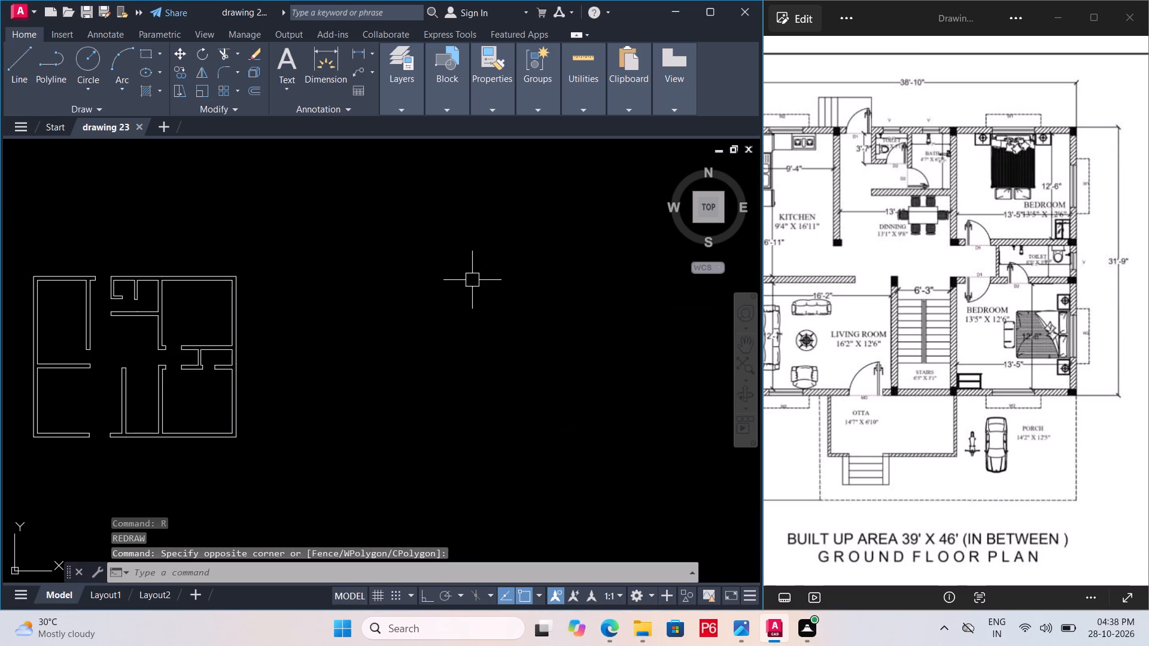
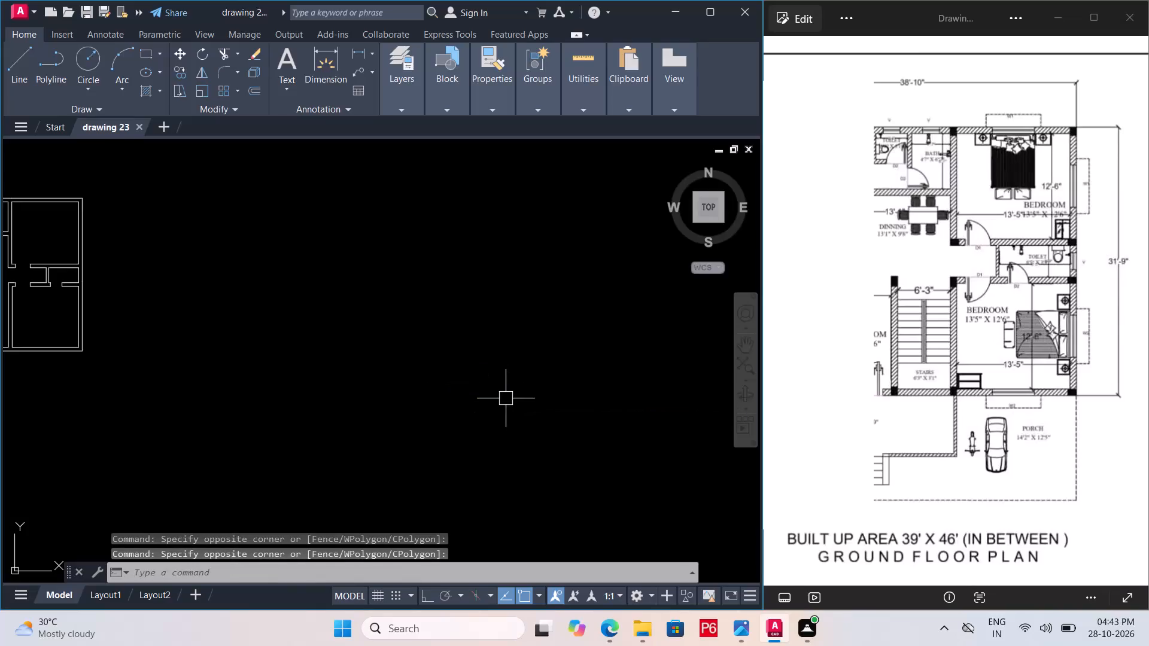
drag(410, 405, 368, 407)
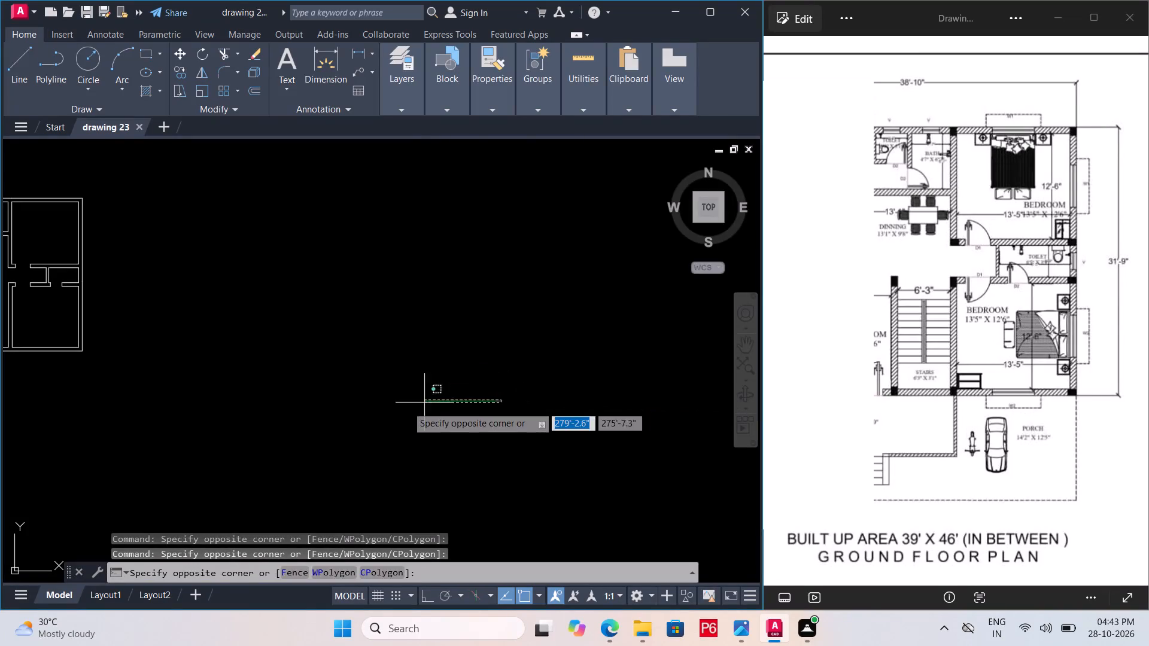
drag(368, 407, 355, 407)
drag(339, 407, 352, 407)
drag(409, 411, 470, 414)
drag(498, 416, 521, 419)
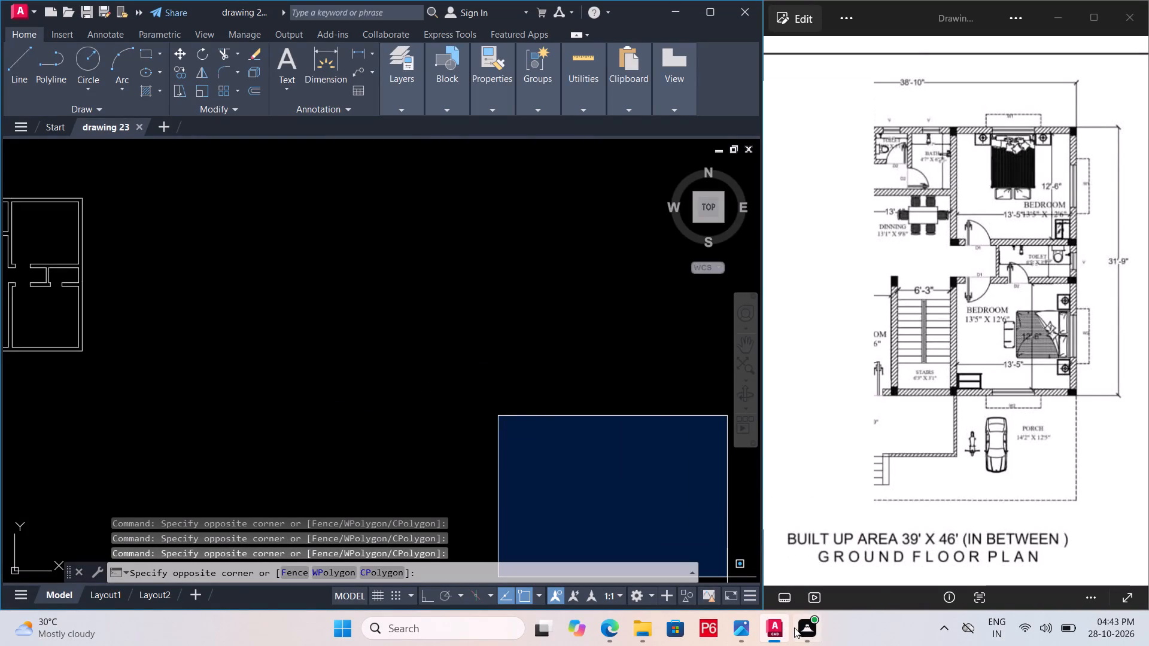
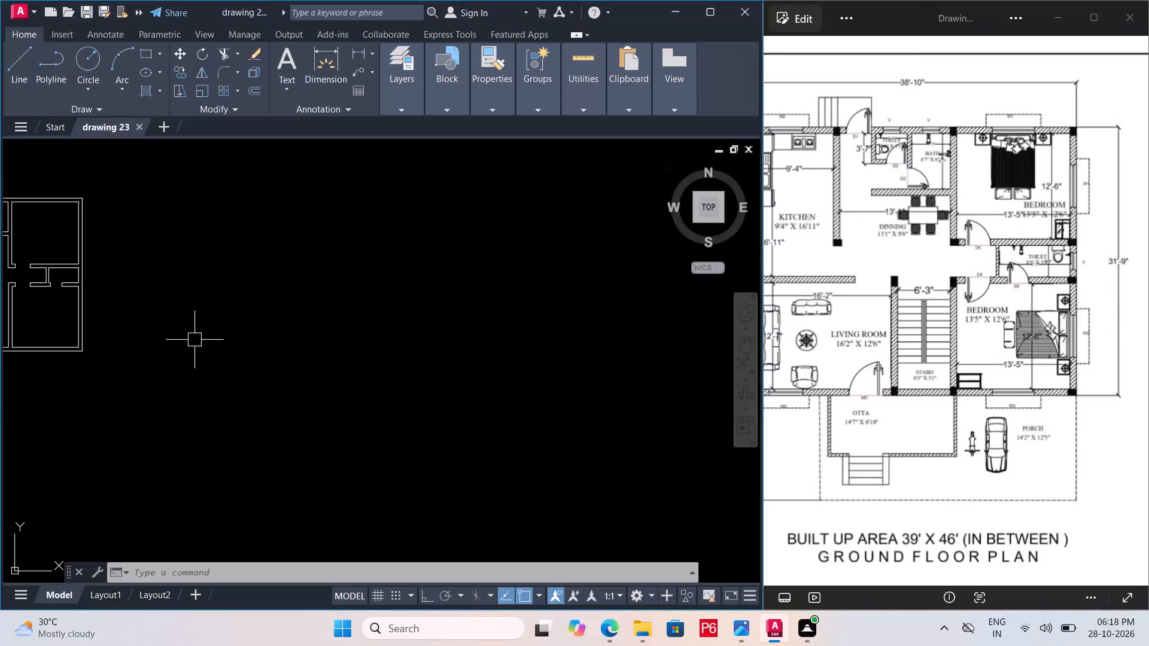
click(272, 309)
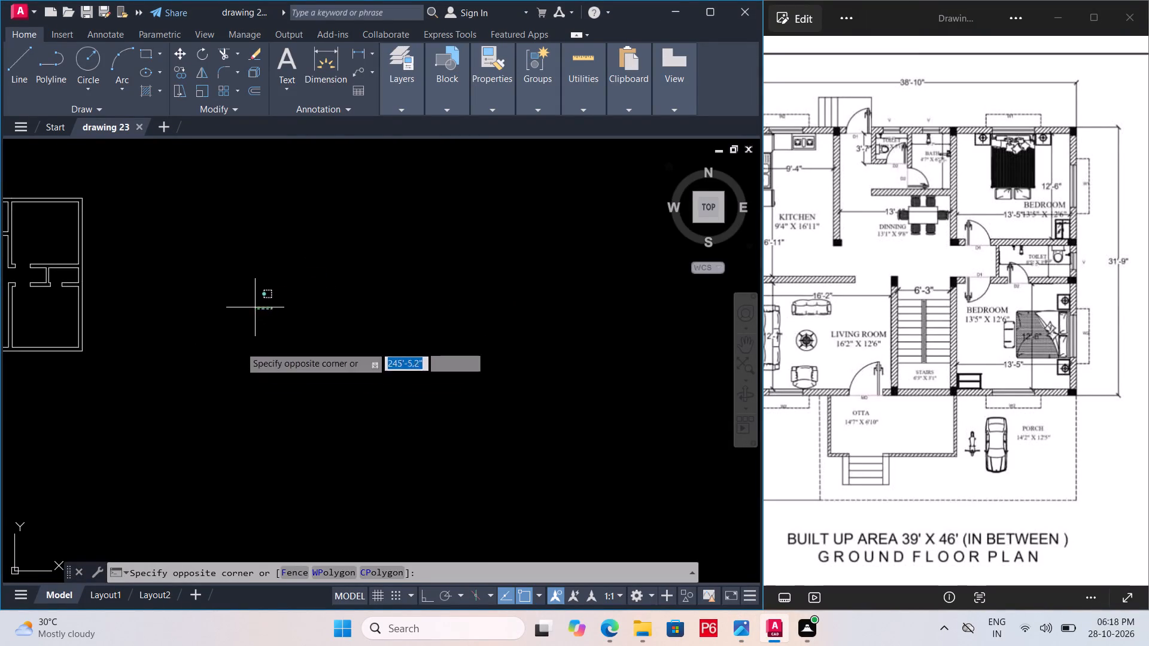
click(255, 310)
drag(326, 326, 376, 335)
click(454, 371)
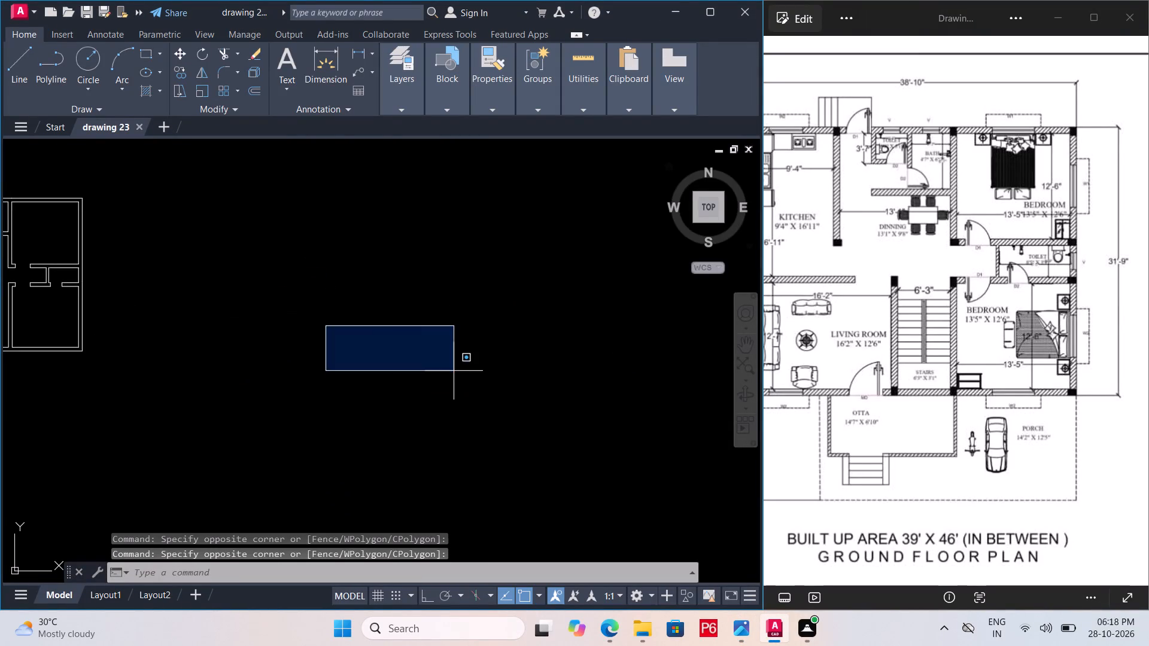
Save the drawing.
key(ctrl+s)
key(ctrl+s)
key(ctrl+s)
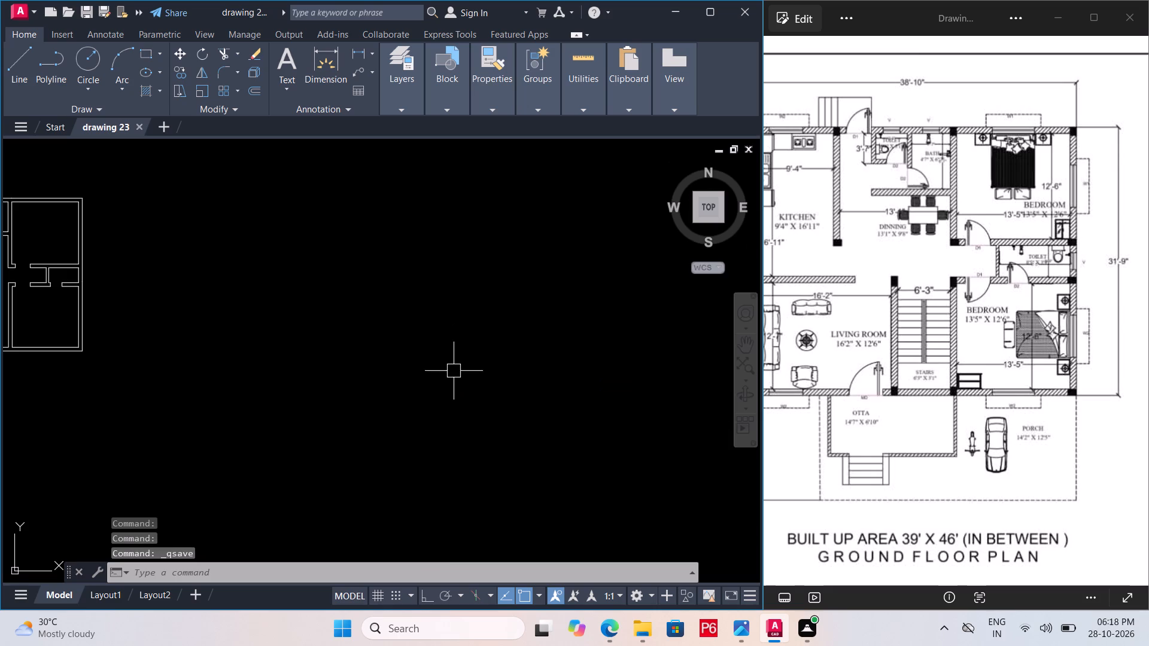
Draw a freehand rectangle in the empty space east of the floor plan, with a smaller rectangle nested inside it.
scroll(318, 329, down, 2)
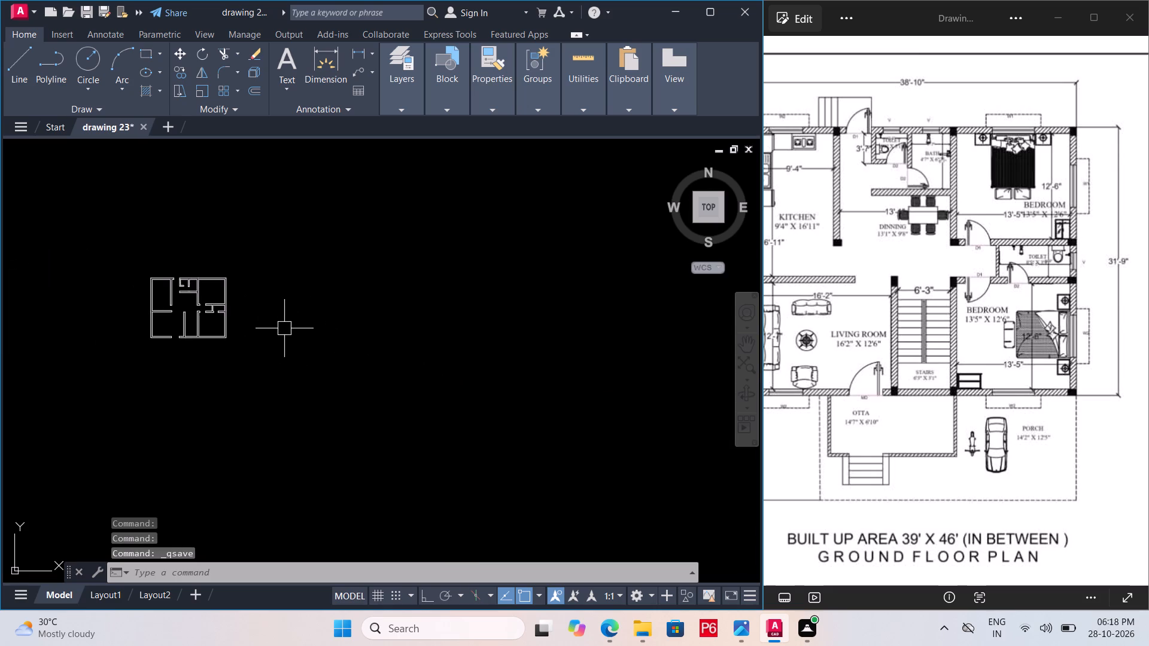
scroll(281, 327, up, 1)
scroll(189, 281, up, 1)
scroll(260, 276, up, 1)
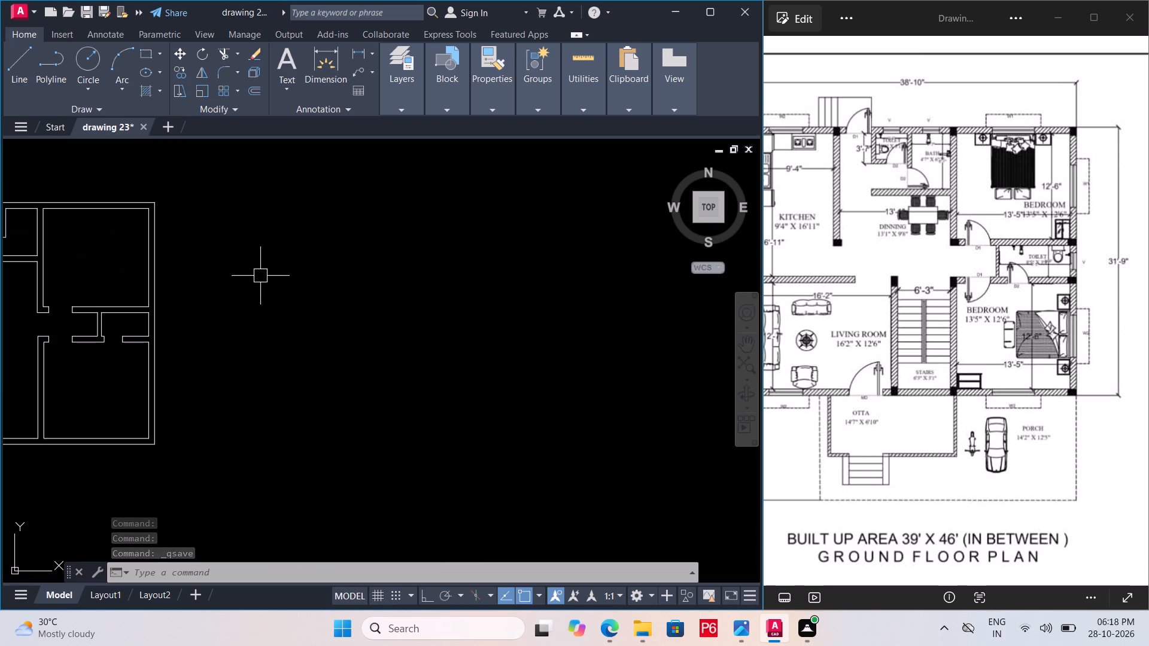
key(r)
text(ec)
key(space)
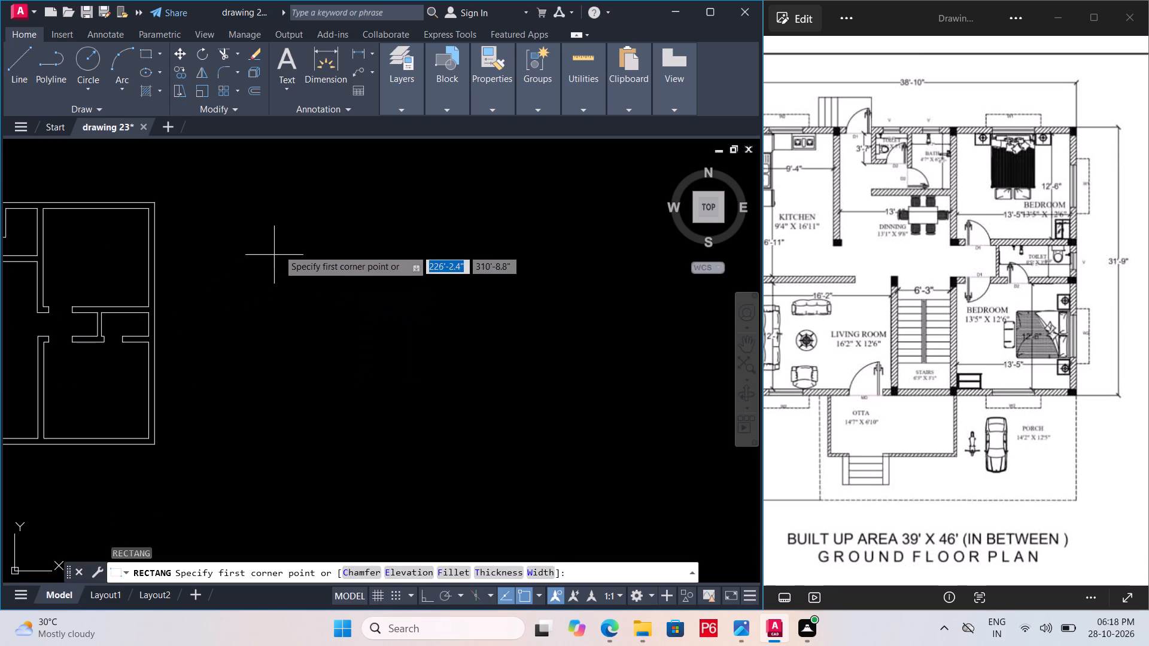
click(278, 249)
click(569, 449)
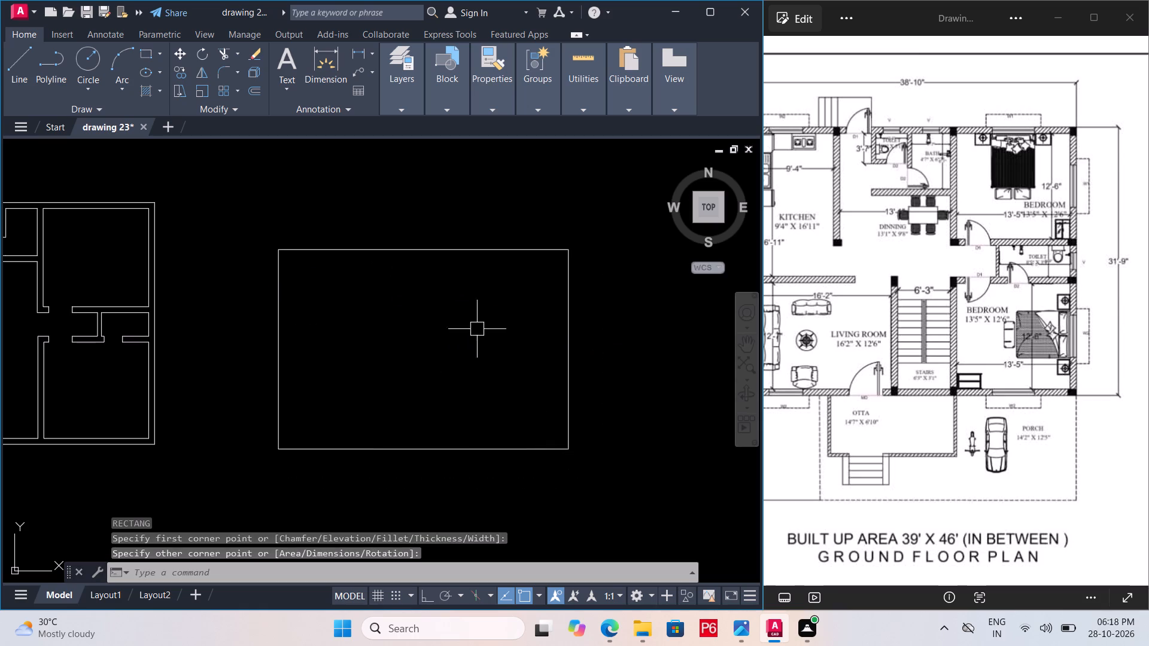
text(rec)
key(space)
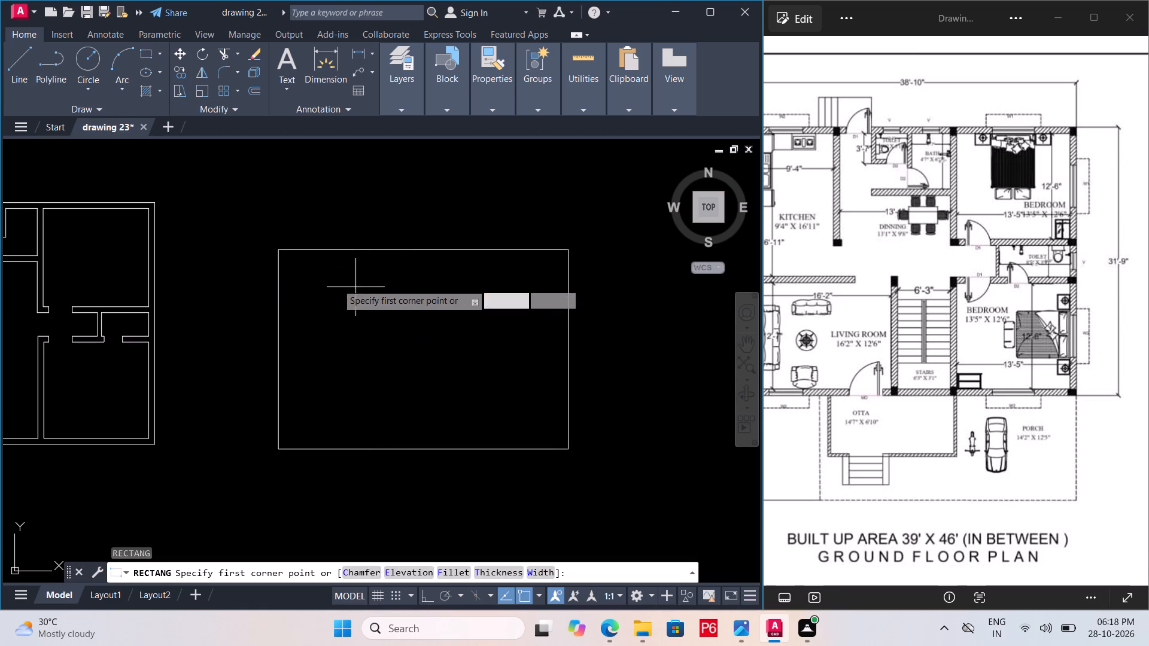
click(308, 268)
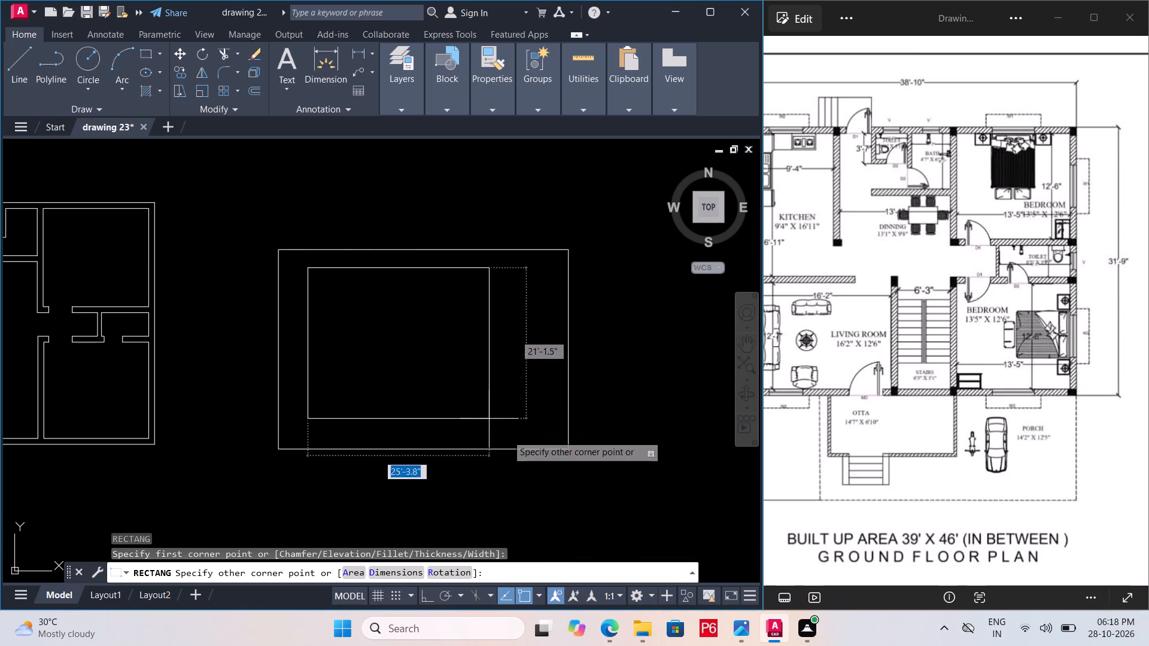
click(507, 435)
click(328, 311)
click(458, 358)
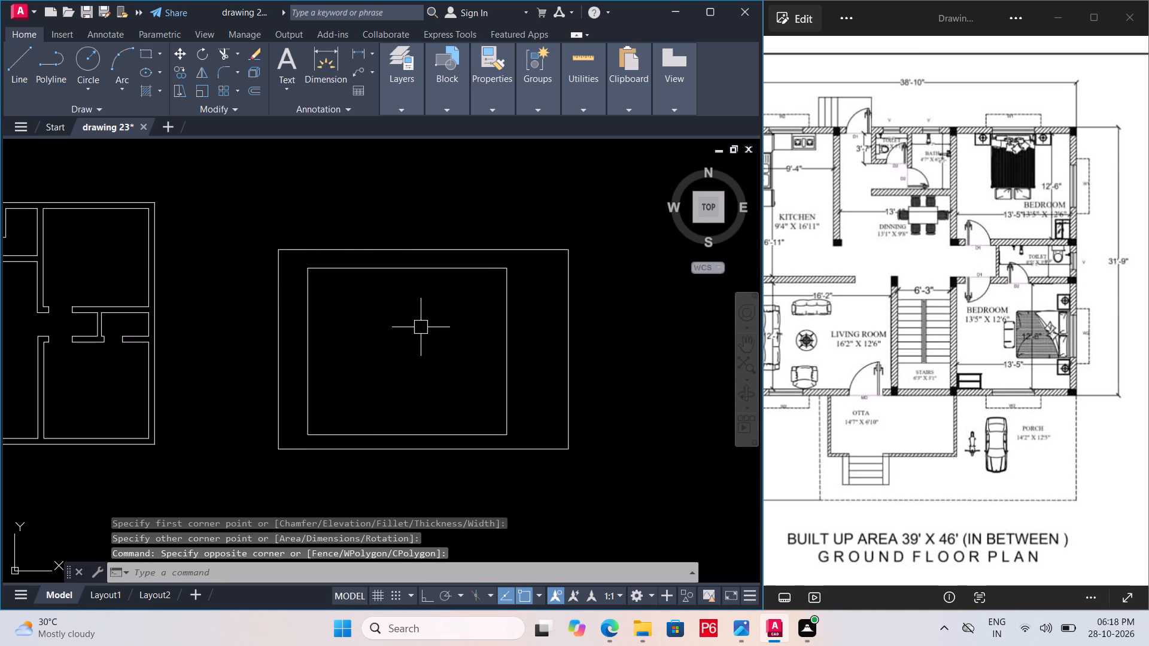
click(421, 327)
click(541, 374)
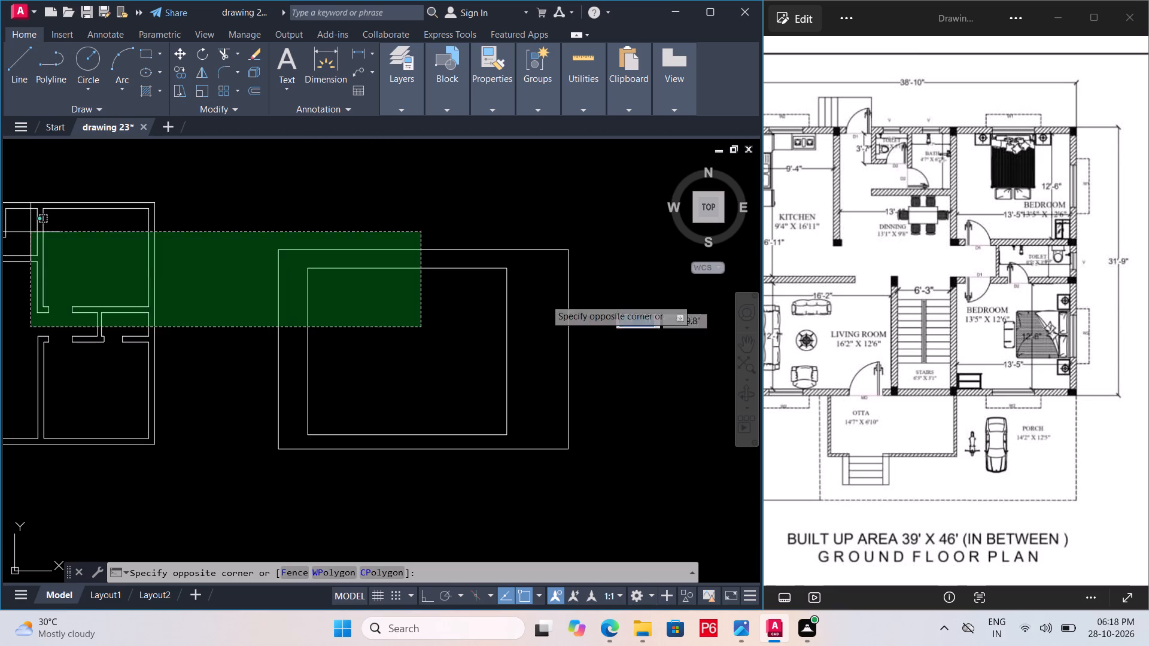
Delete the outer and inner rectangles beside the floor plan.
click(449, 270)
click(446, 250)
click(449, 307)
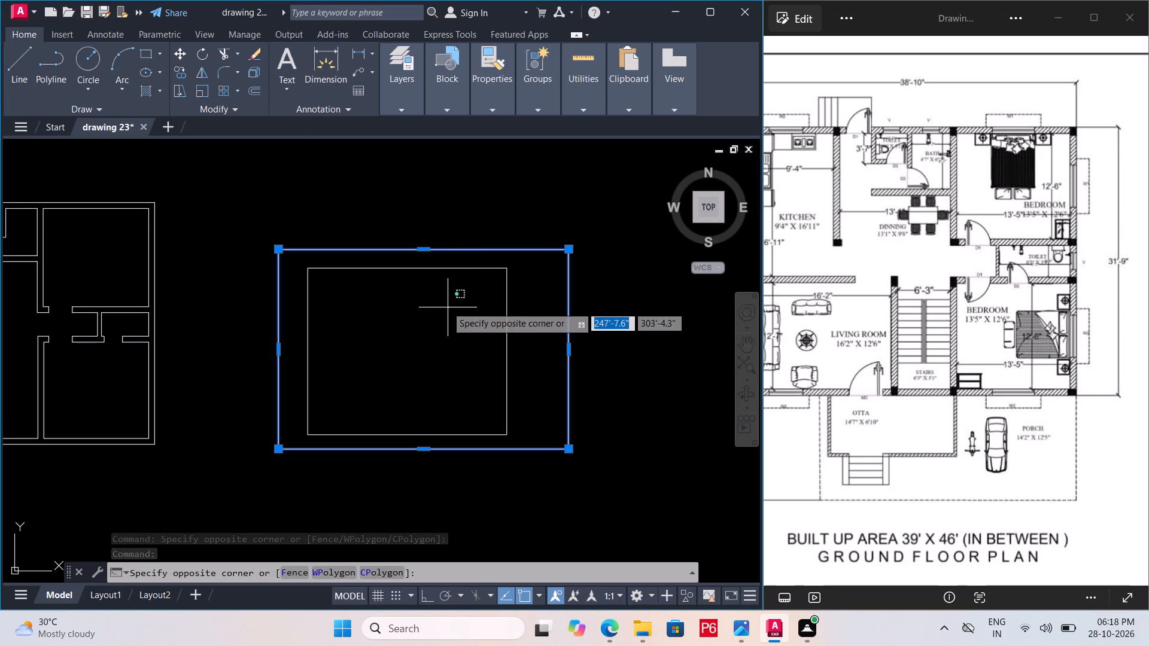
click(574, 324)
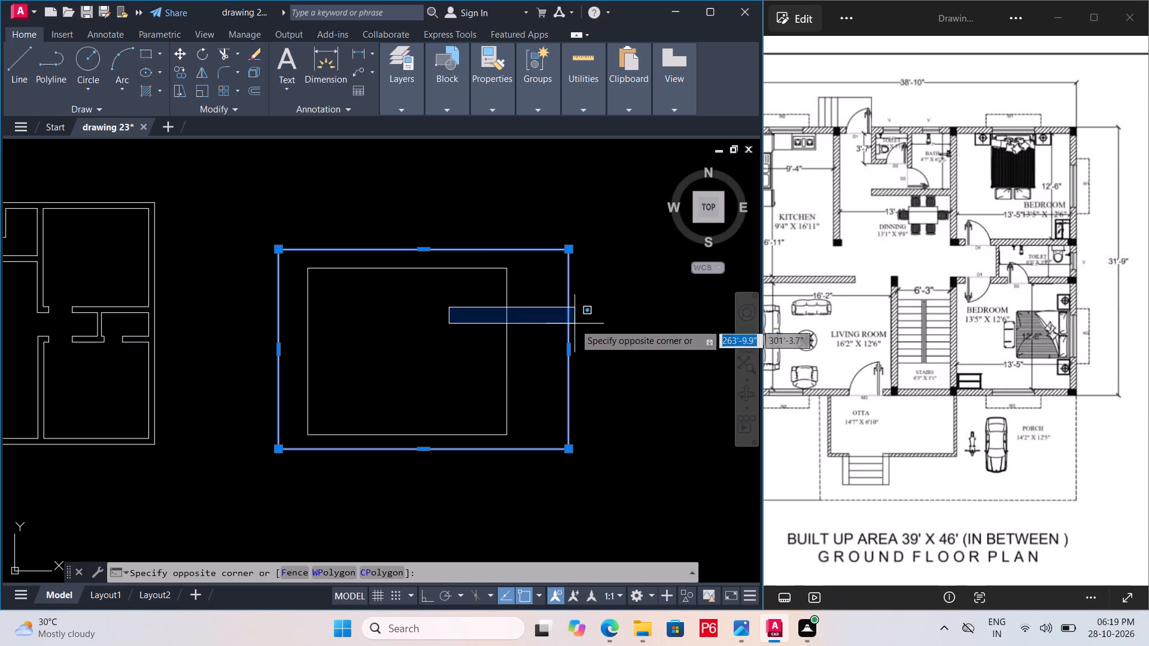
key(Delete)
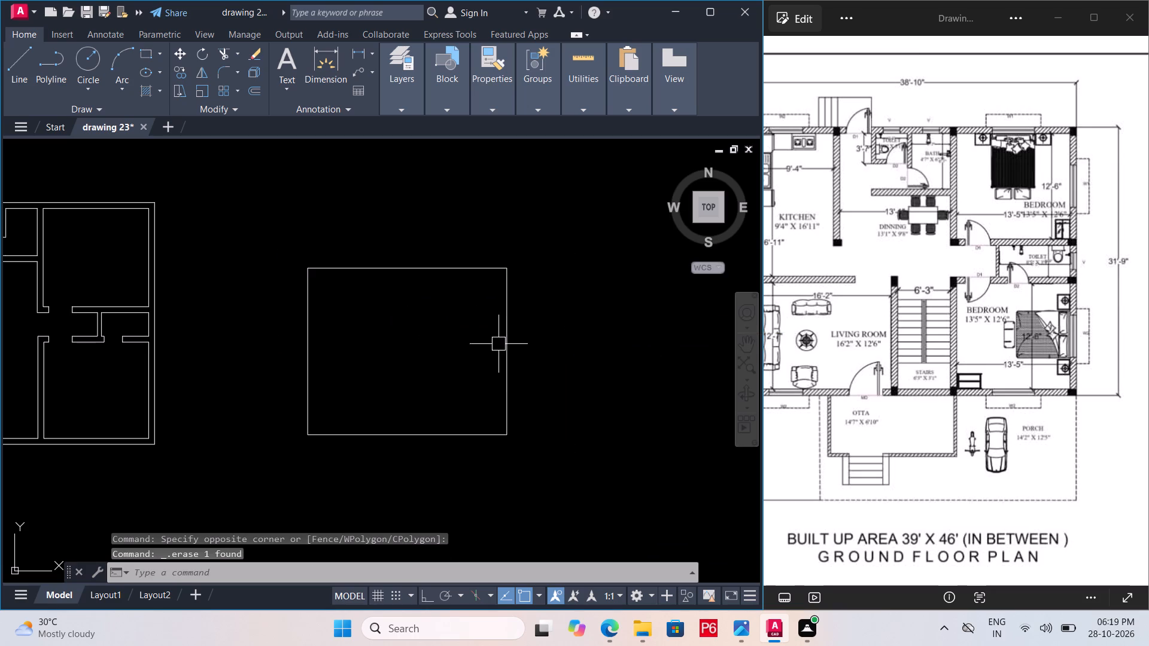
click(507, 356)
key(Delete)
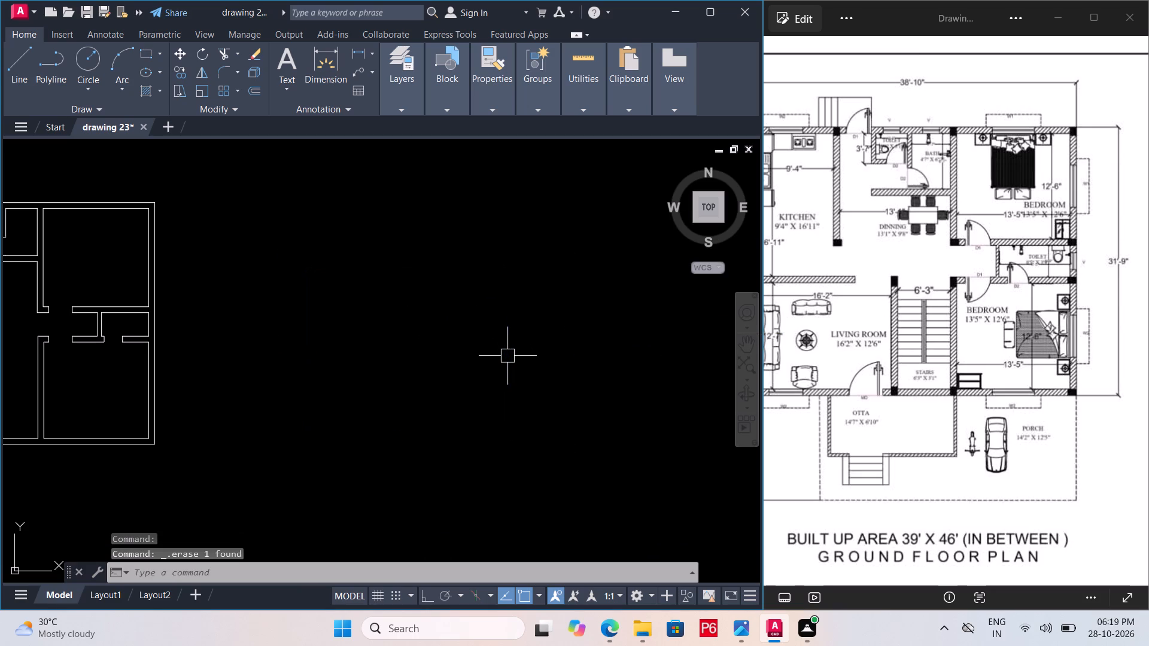
Save the drawing.
key(ctrl+s)
key(ctrl+s)
key(ctrl+s)
key(ctrl+s)
key(ctrl+s)
key(ctrl+s)
key(ctrl+s)
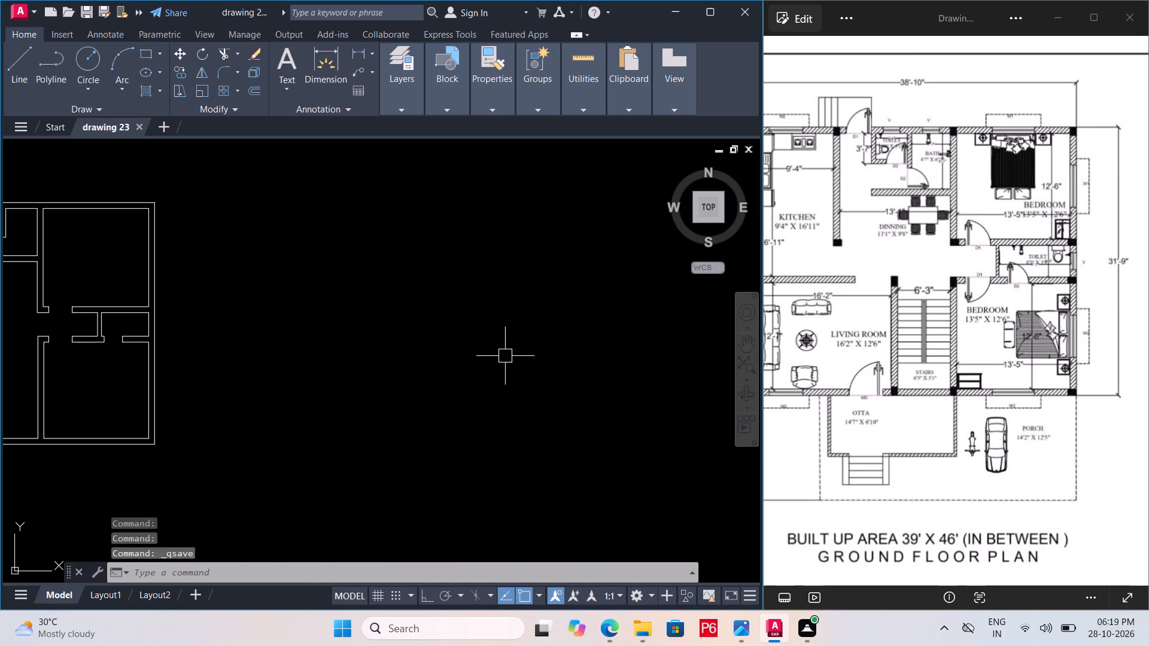
Draw two overlapping rectangles in the empty space east of the floor plan, the second wider and shorter, extending past the first's east edge.
scroll(416, 348, down, 2)
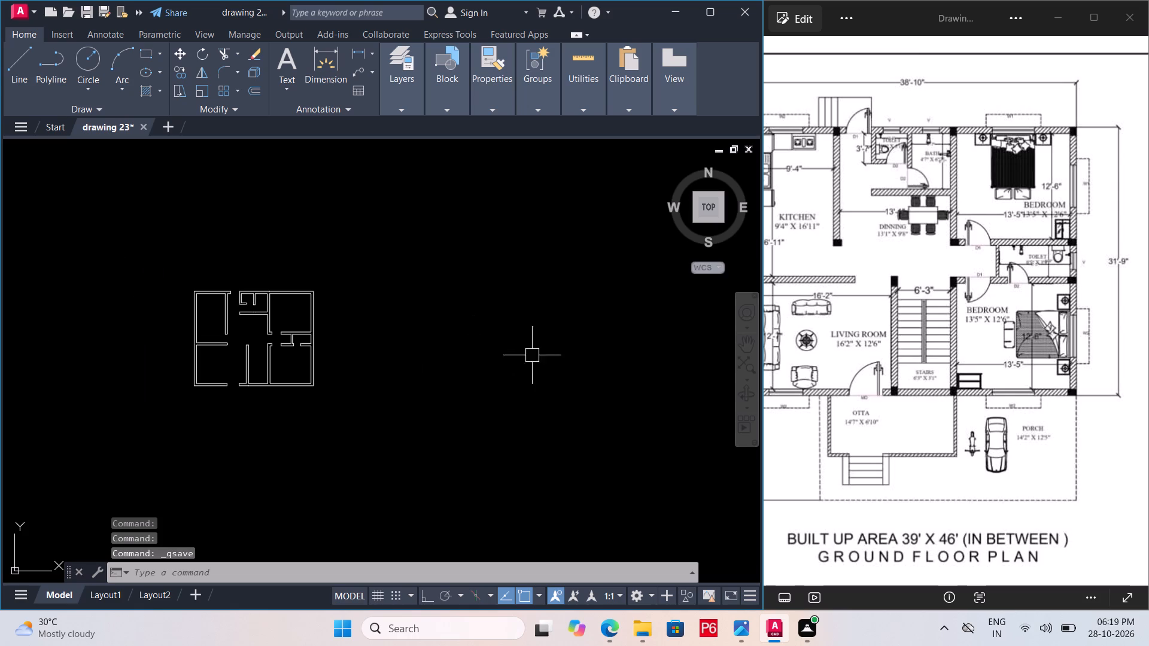
scroll(636, 351, up, 2)
scroll(563, 350, down, 2)
scroll(307, 334, up, 1)
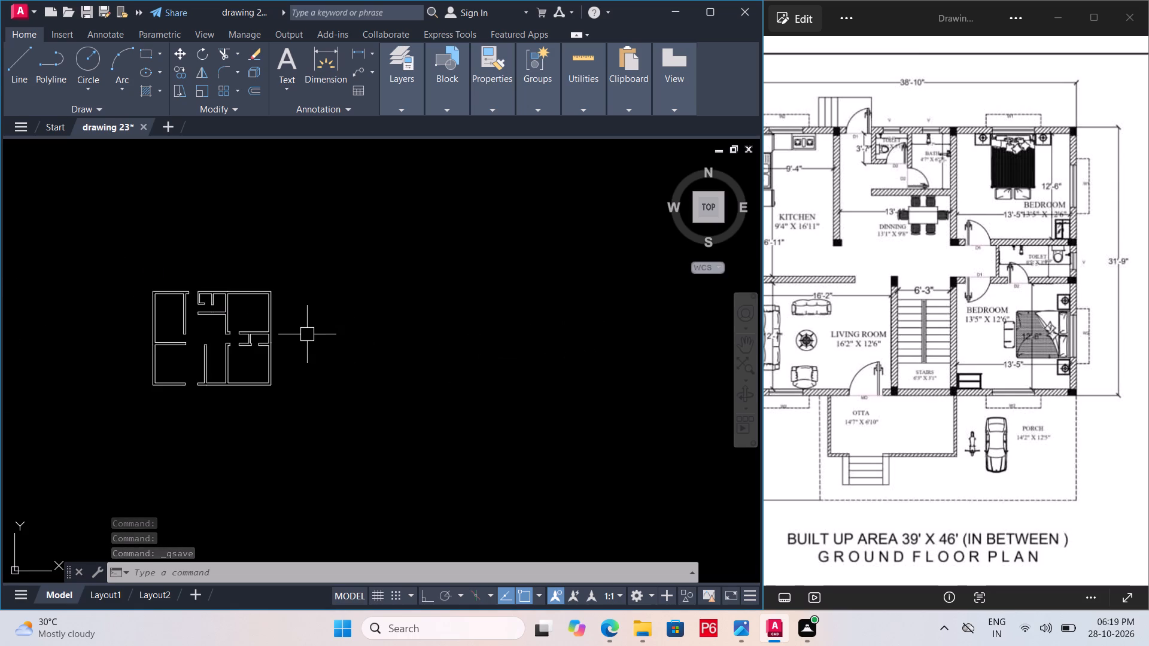
text(rec)
key(space)
click(330, 307)
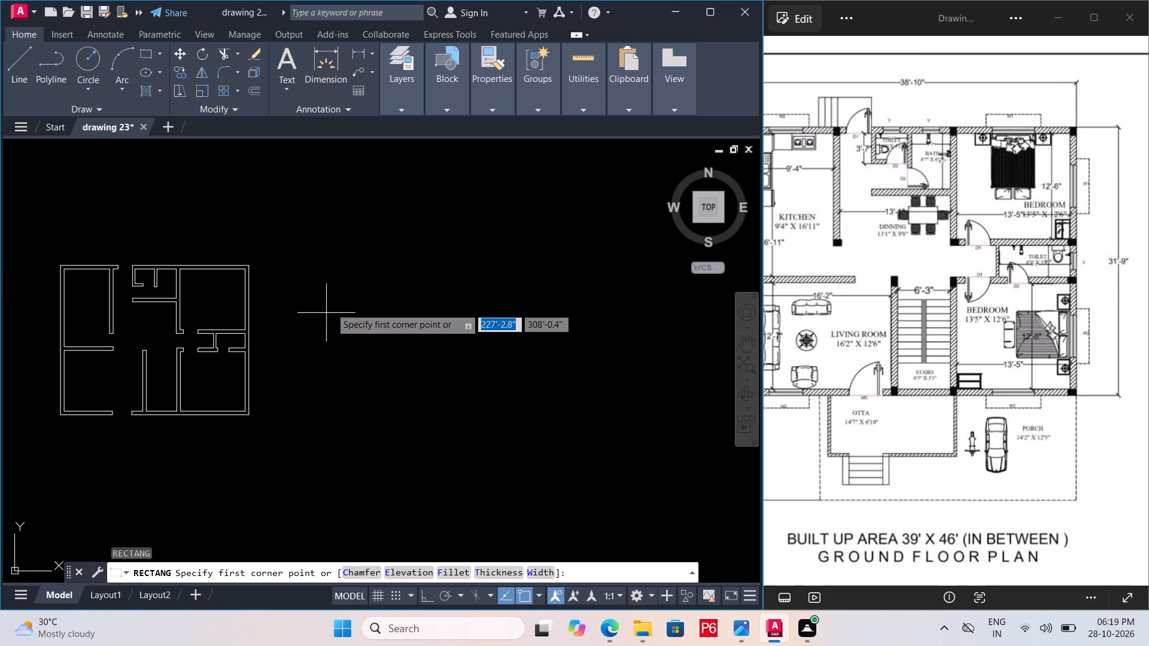
click(490, 442)
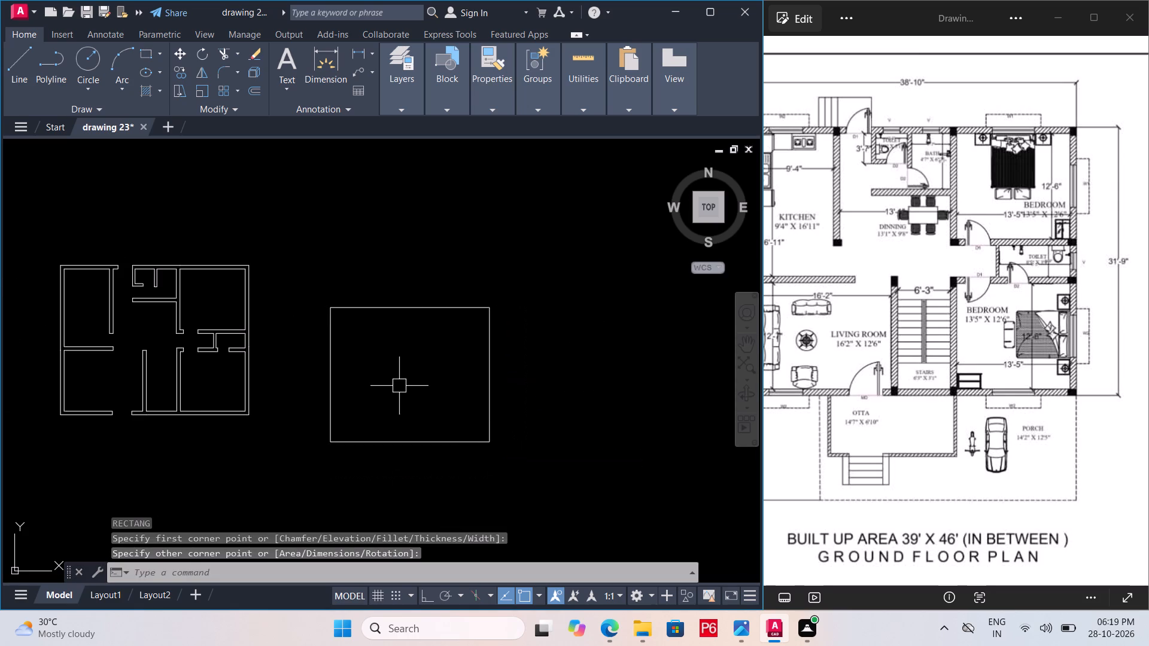
text(rec)
key(space)
click(365, 332)
click(518, 406)
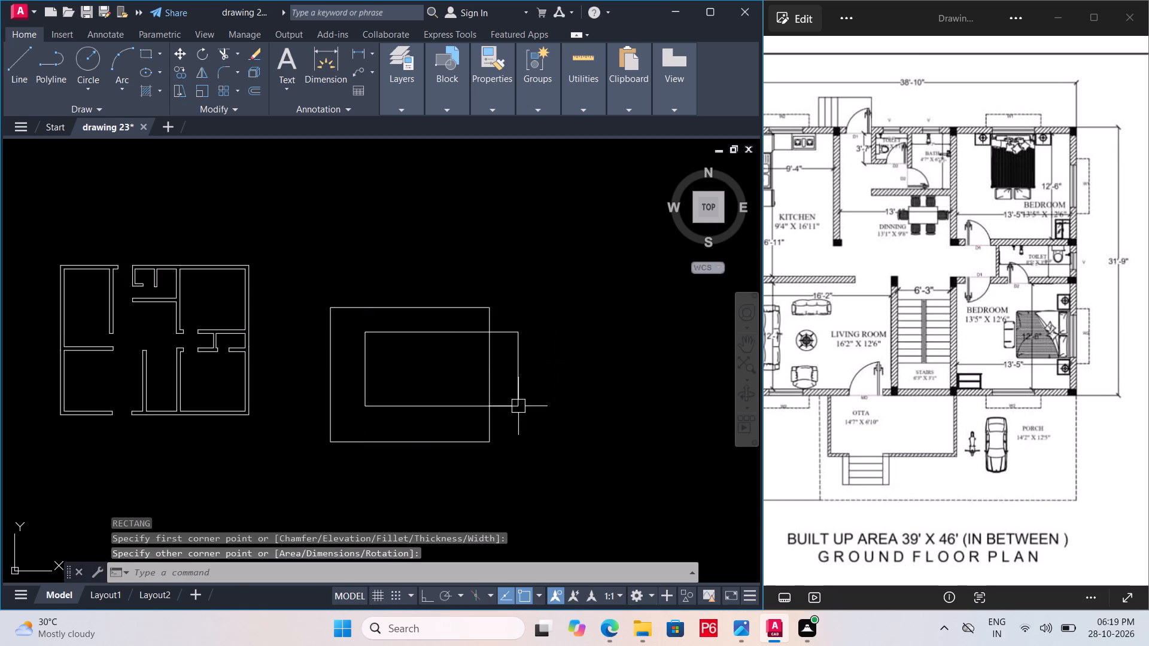
Draw two more rectangles overlapping the lower part of the existing pair, one toward the southeast and one toward the southwest.
text(rec)
key(space)
click(439, 352)
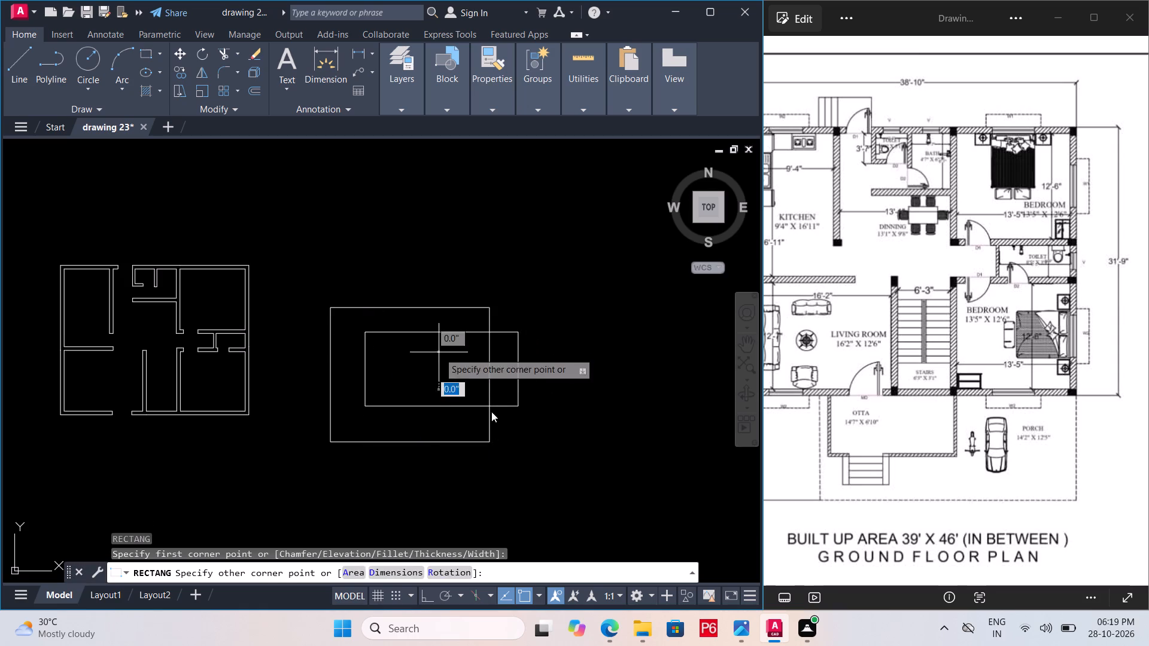
click(569, 486)
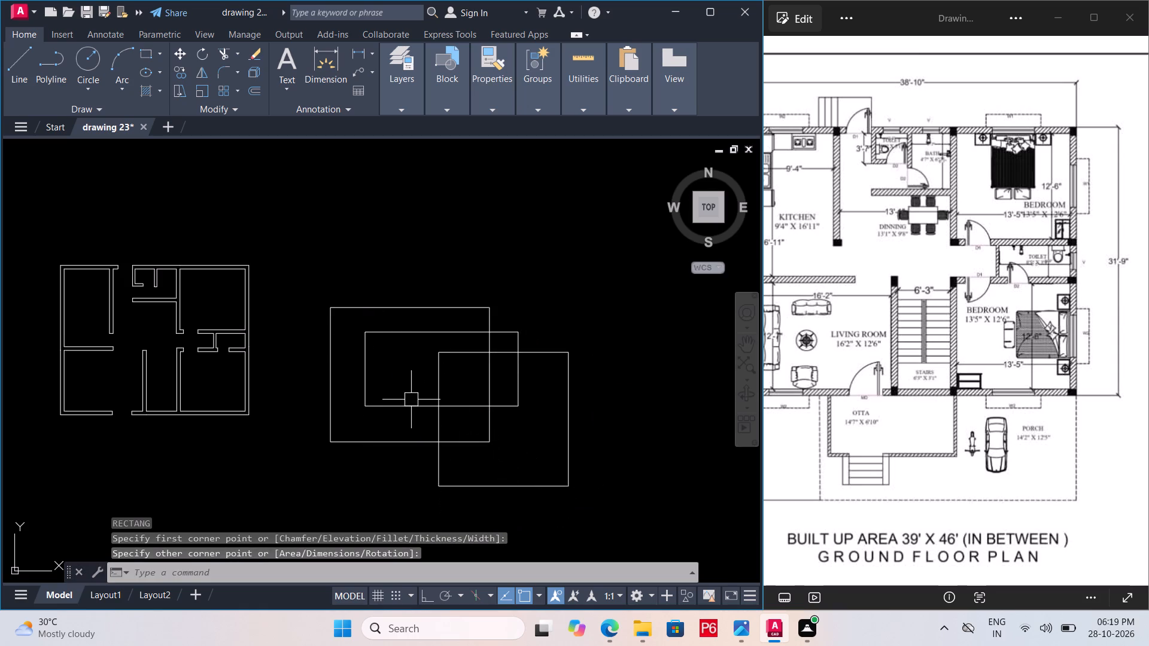
key(e)
key(Escape)
text(rec)
key(space)
click(320, 386)
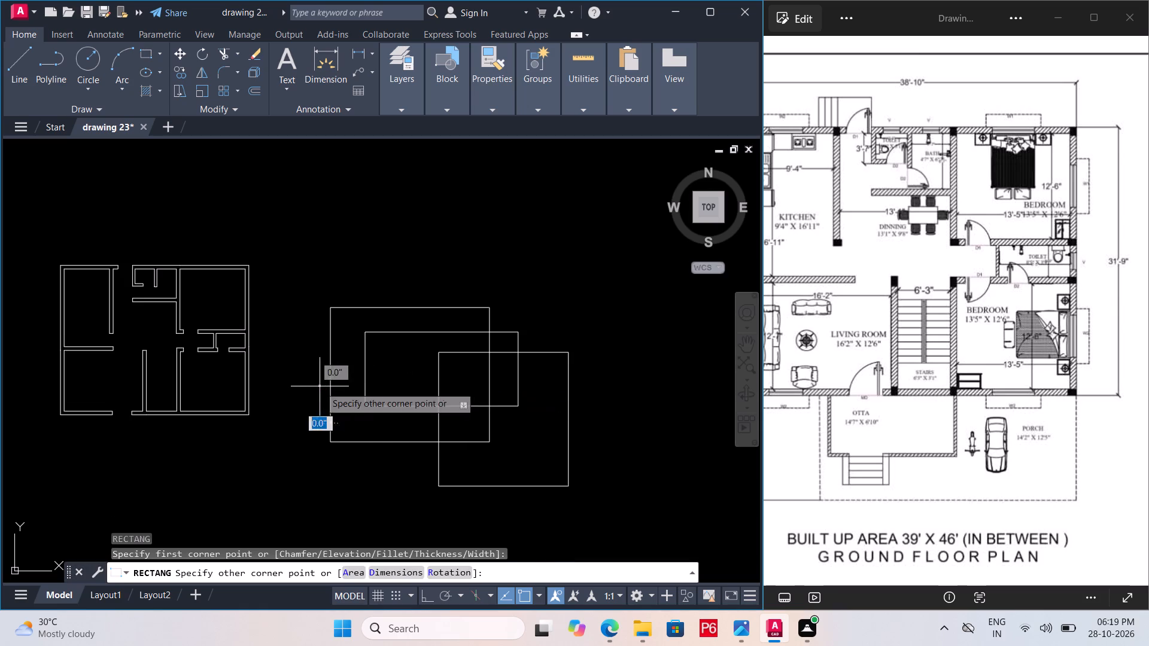
click(470, 496)
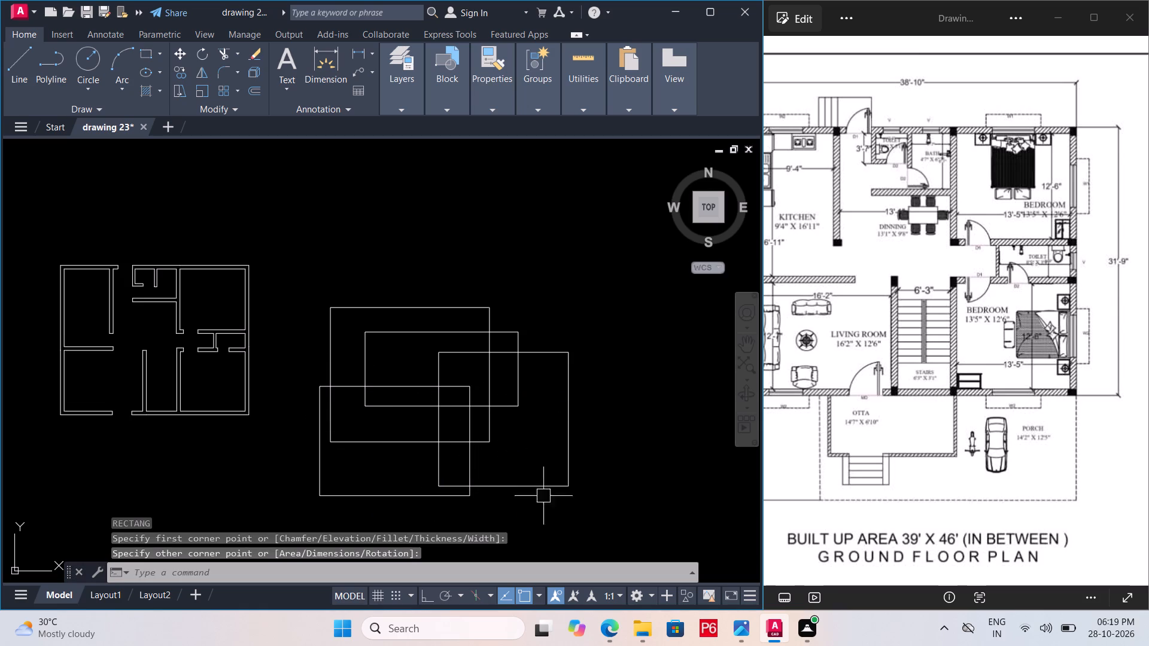
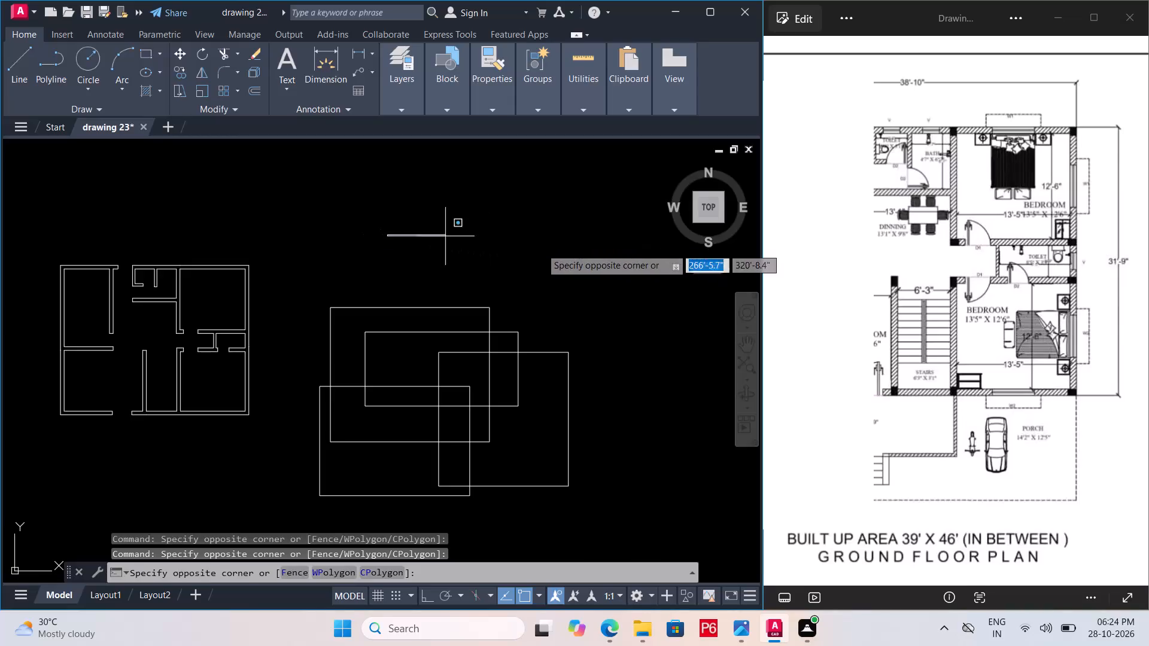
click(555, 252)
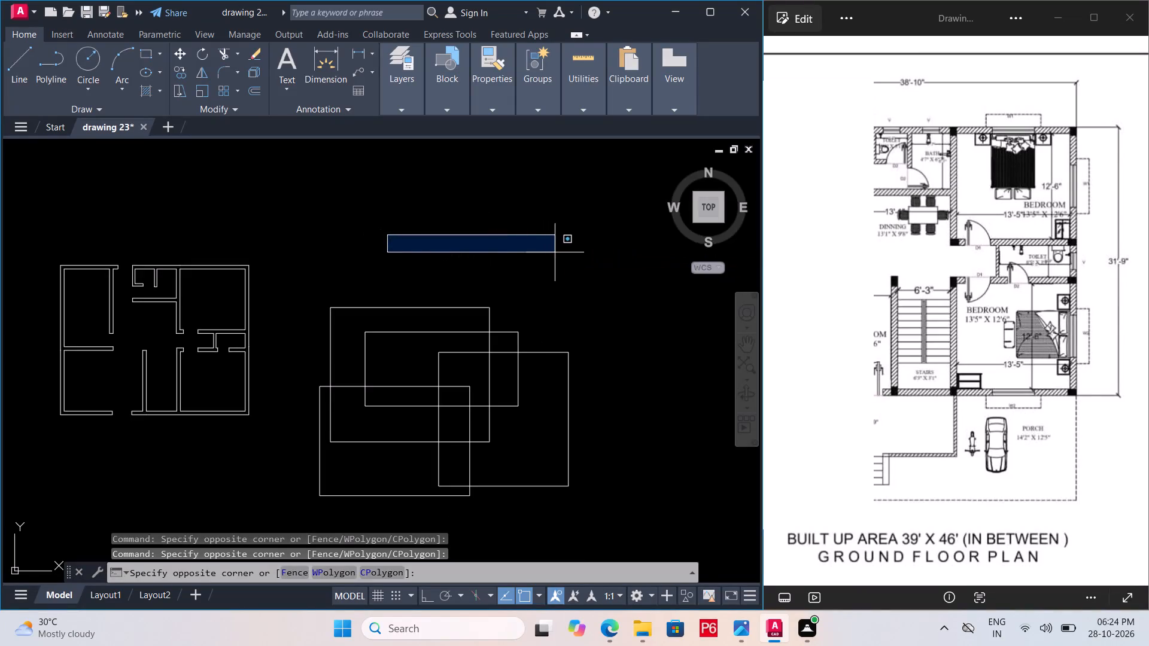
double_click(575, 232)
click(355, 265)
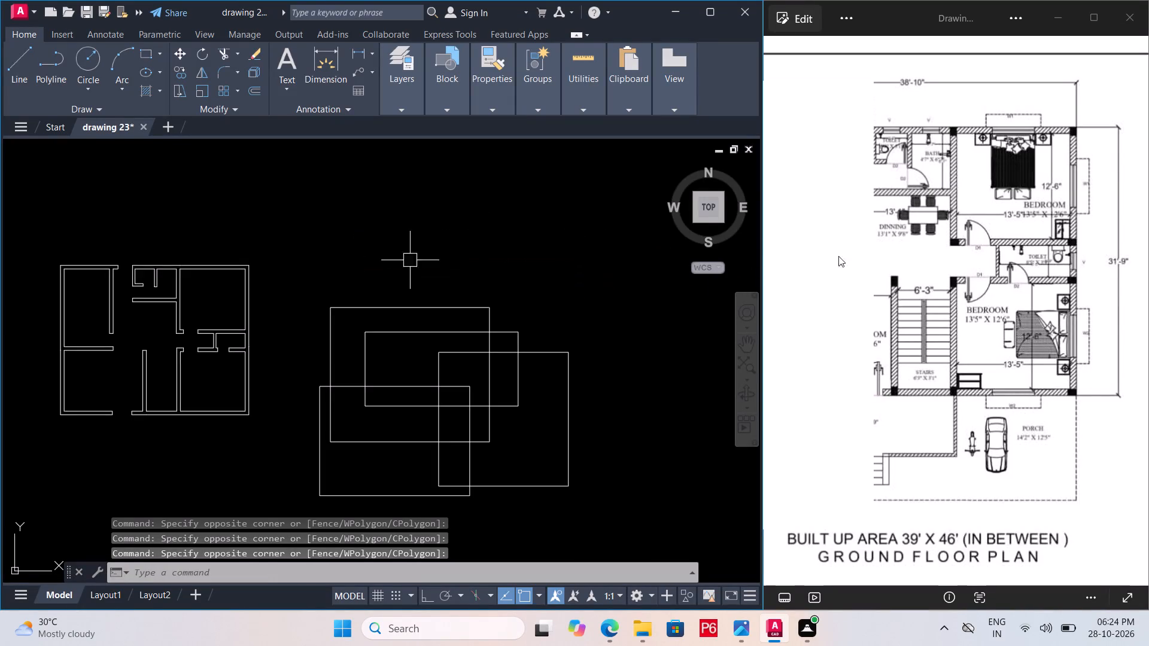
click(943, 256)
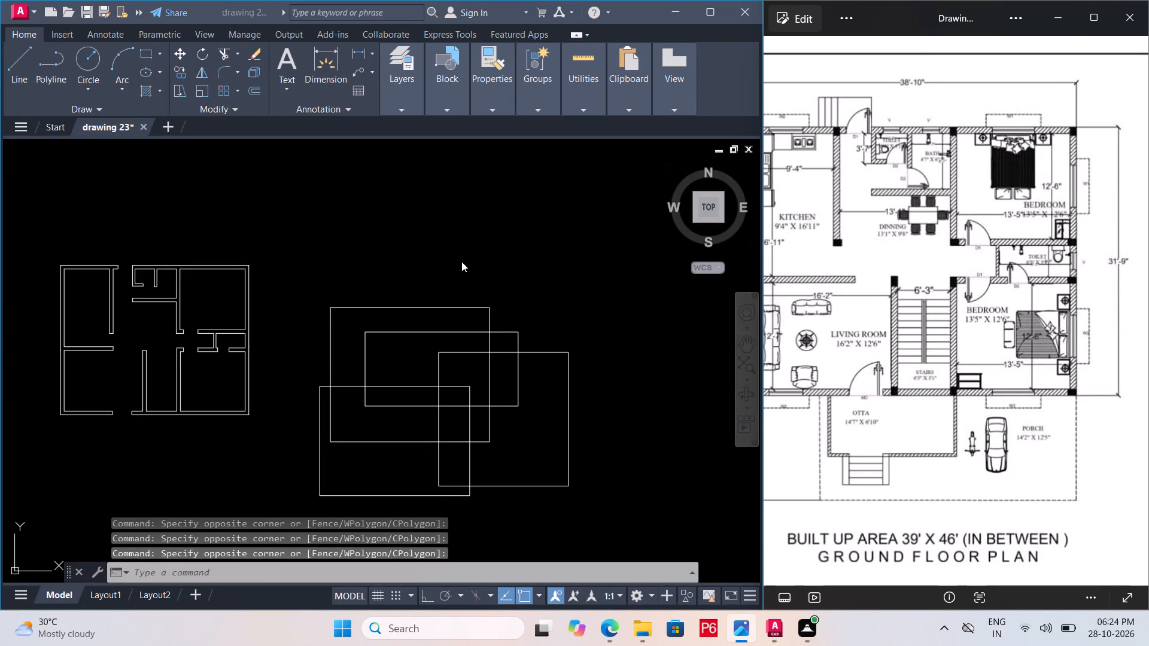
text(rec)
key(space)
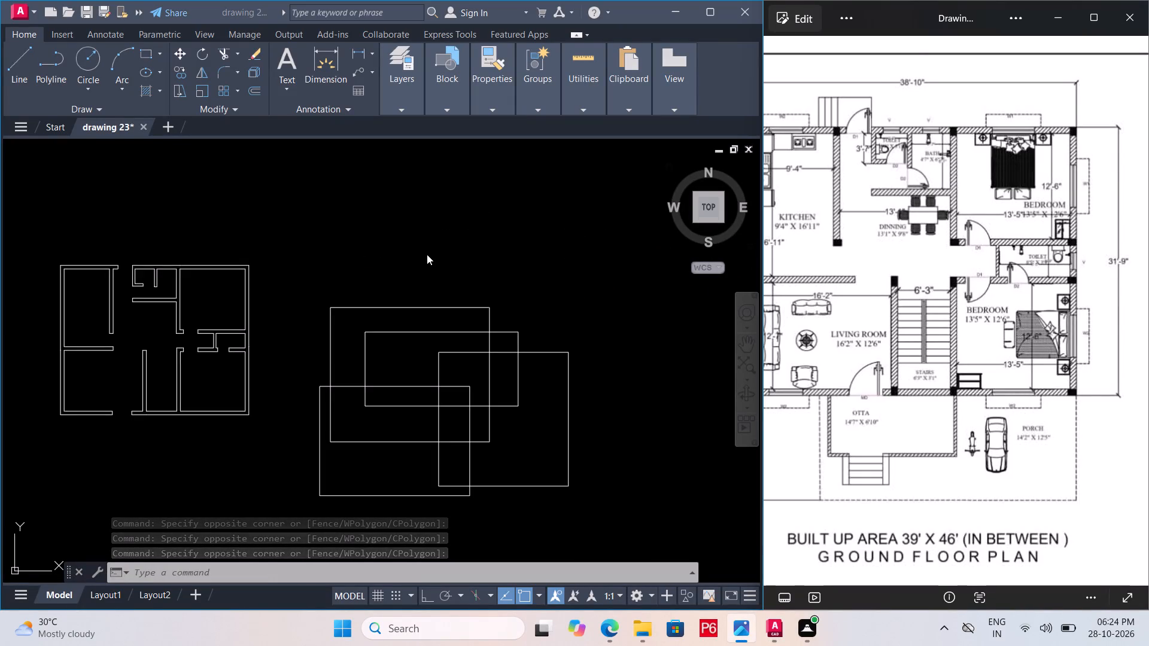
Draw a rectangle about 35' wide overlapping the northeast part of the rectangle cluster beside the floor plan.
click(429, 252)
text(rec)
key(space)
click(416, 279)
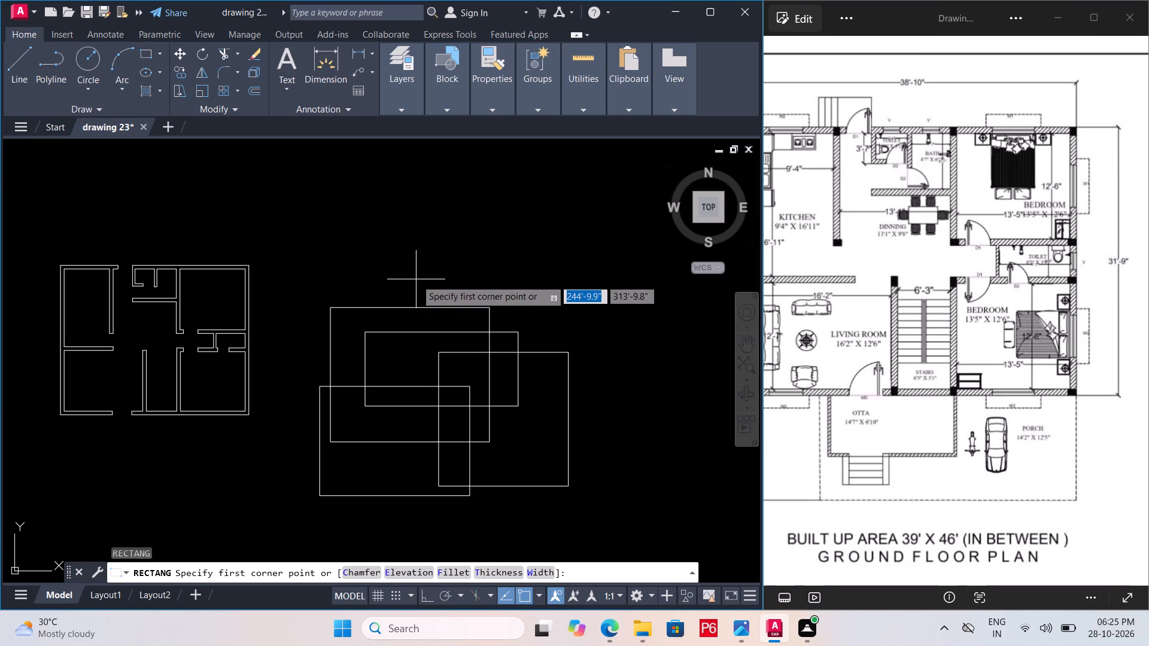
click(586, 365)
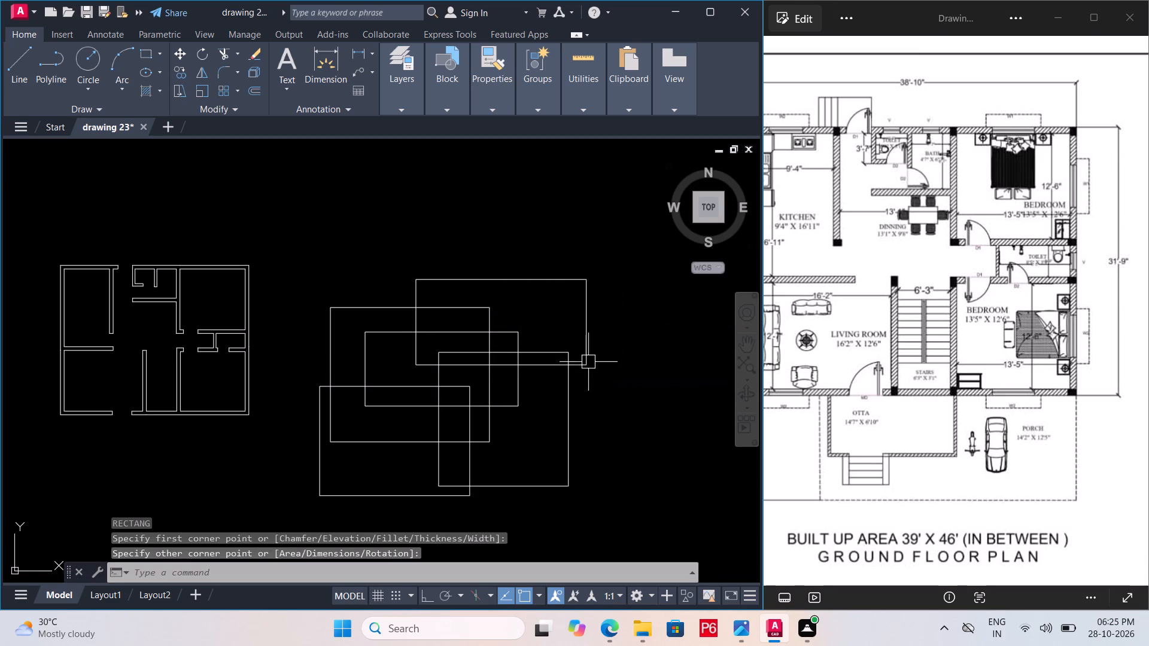
Draw a tall narrow rectangle along the cluster's east side and a wide one across its south side.
key(space)
click(606, 337)
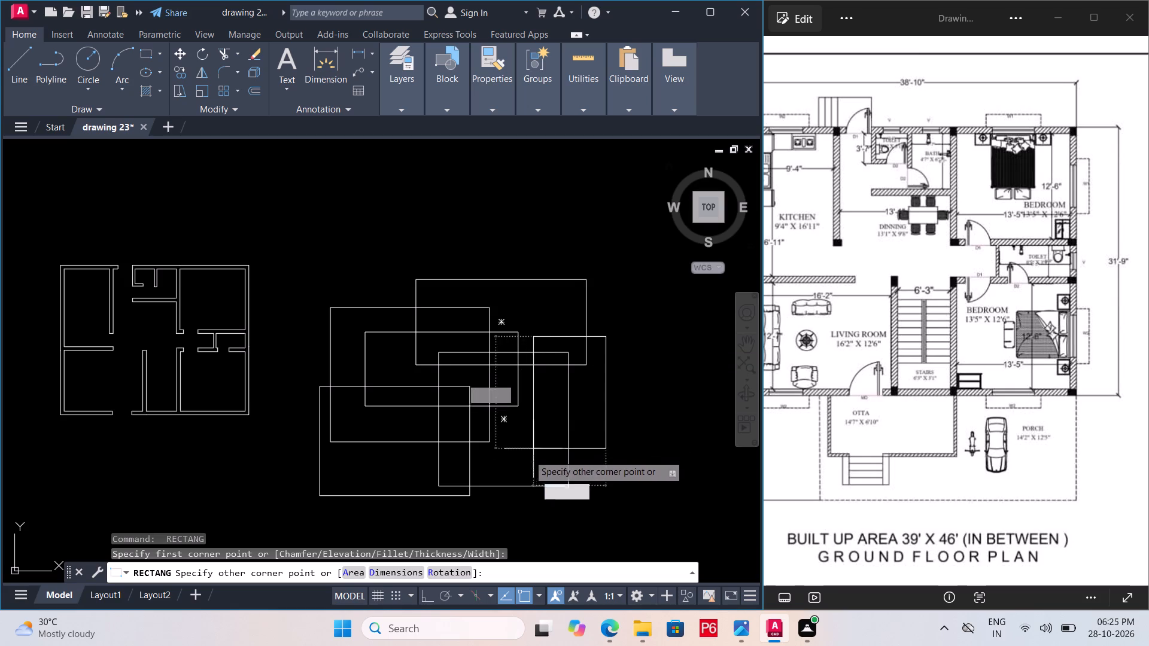
click(533, 489)
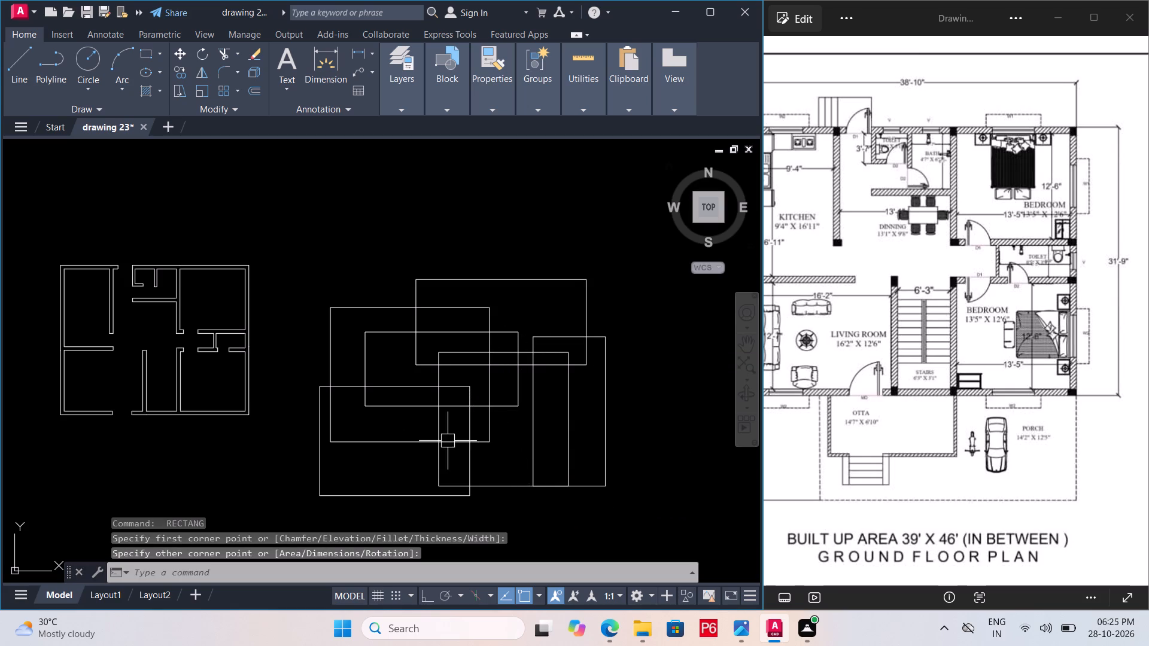
key(space)
click(398, 416)
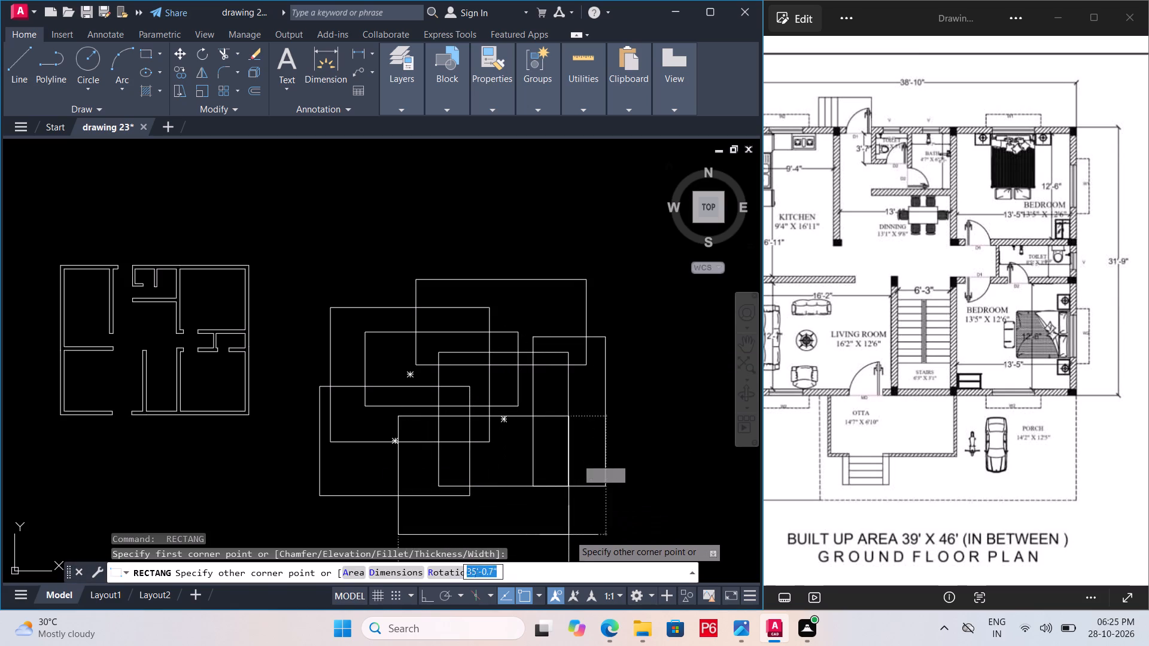
click(590, 525)
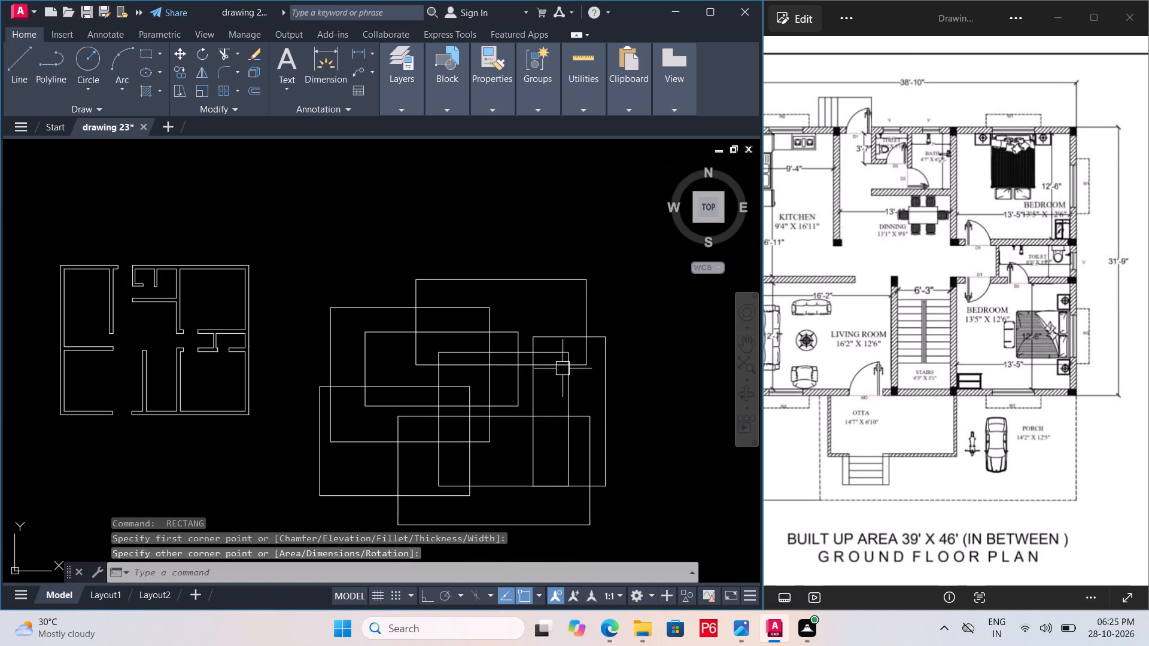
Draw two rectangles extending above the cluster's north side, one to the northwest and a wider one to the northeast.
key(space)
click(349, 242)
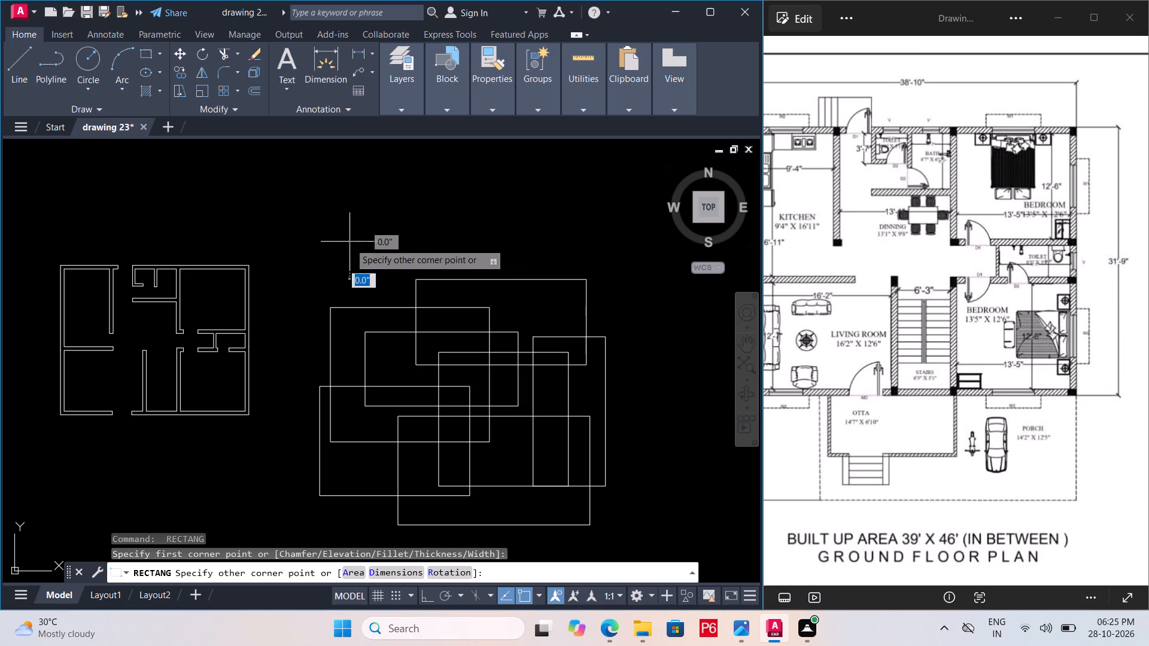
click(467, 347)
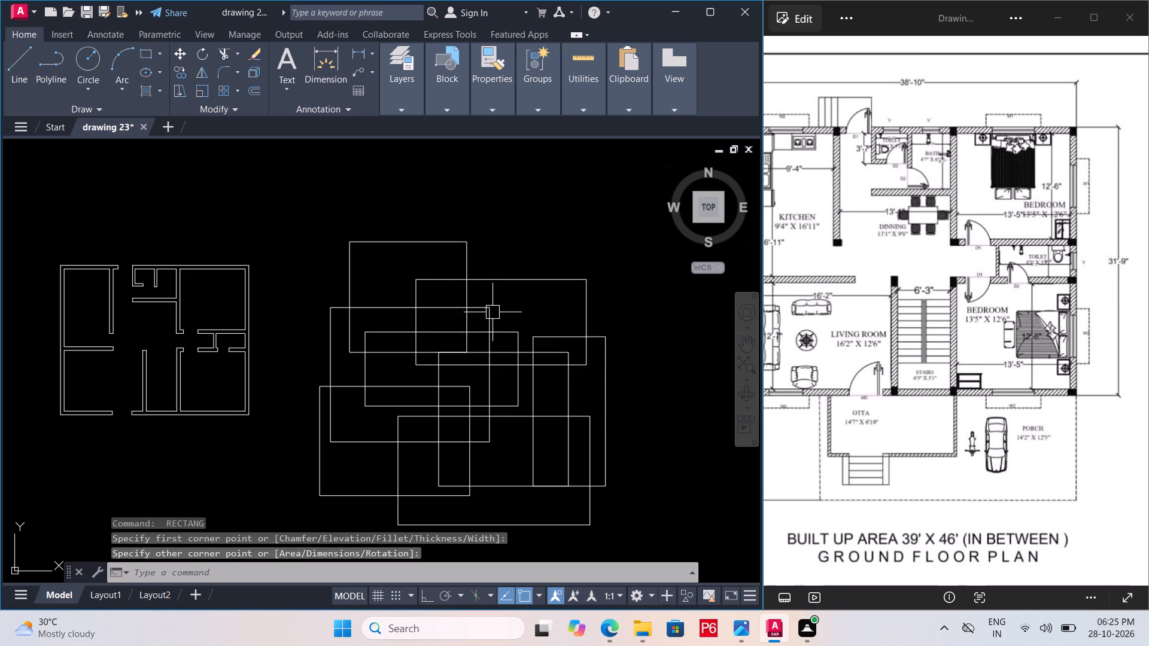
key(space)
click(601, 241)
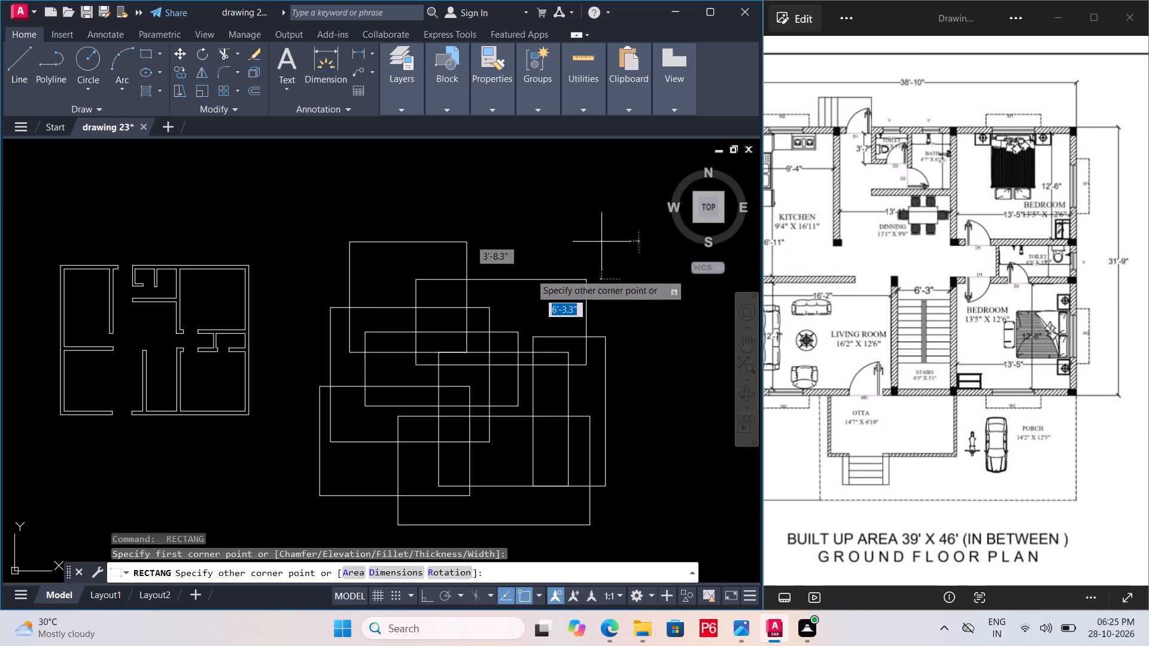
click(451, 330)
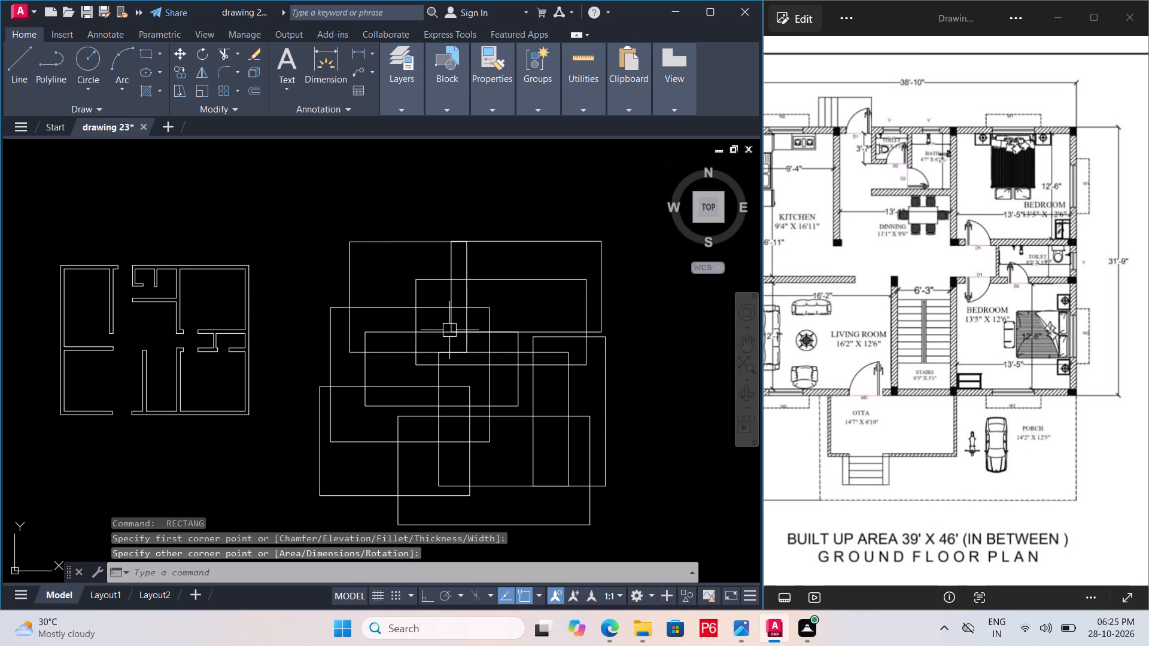
Draw two overlapping rectangles extending past the cluster's west edge, the second smaller and farther north.
key(space)
click(291, 335)
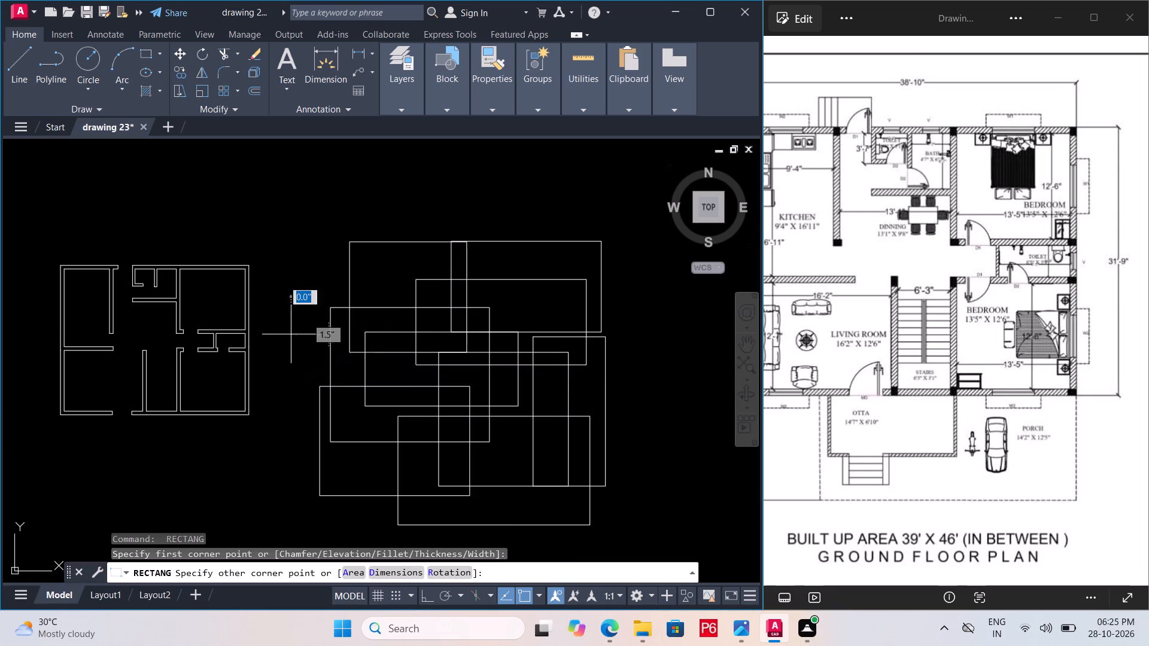
click(414, 451)
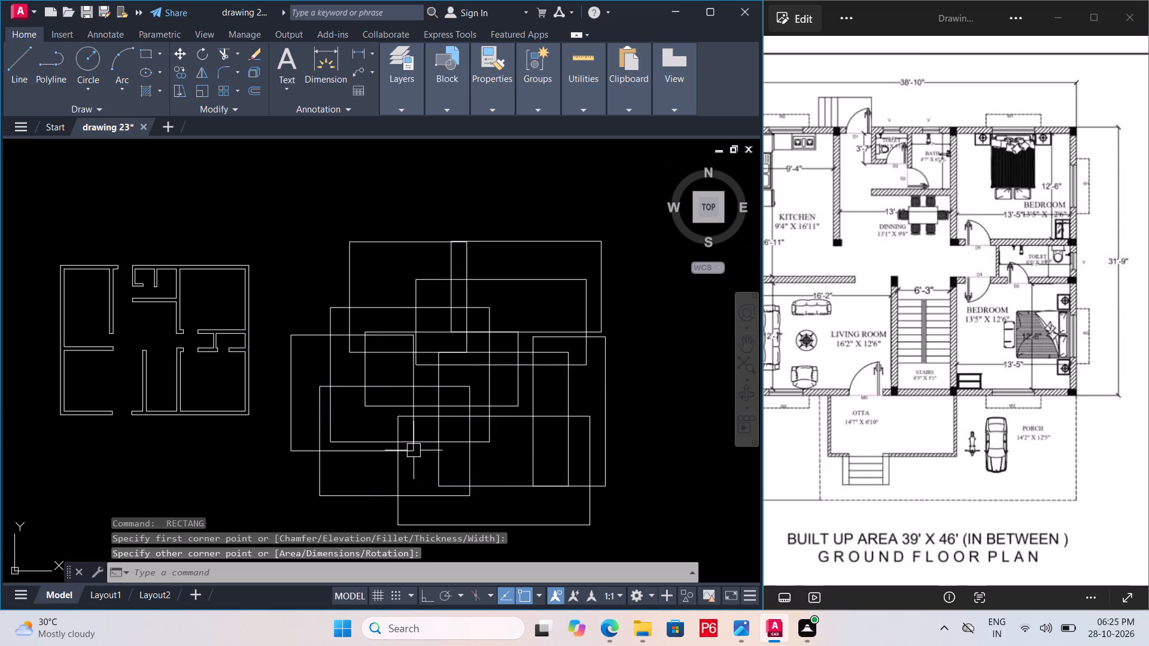
key(space)
click(388, 283)
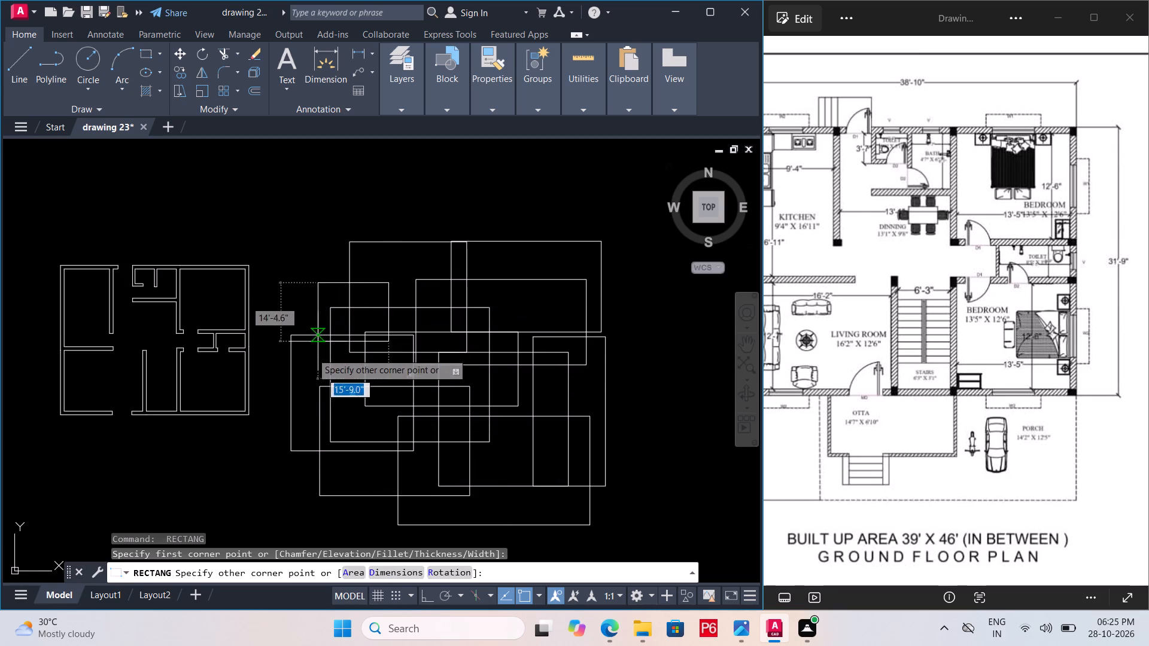
click(300, 376)
Draw one rectangle at the cluster's northwest corner and another extending past its southwest corner.
key(space)
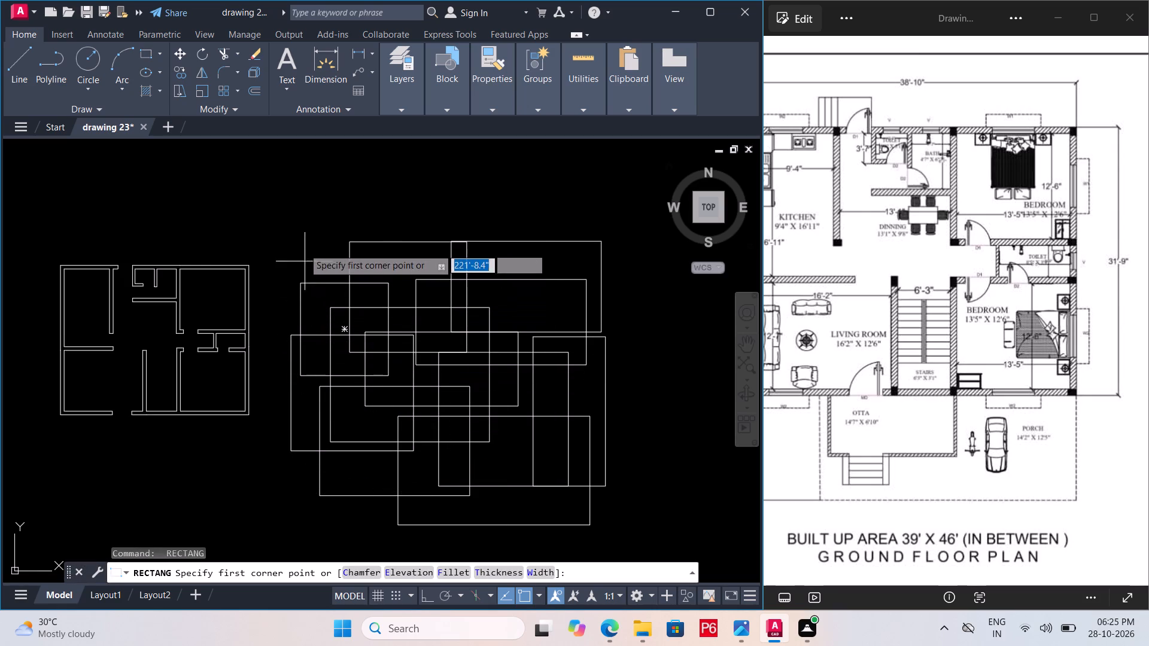
drag(310, 234, 321, 236)
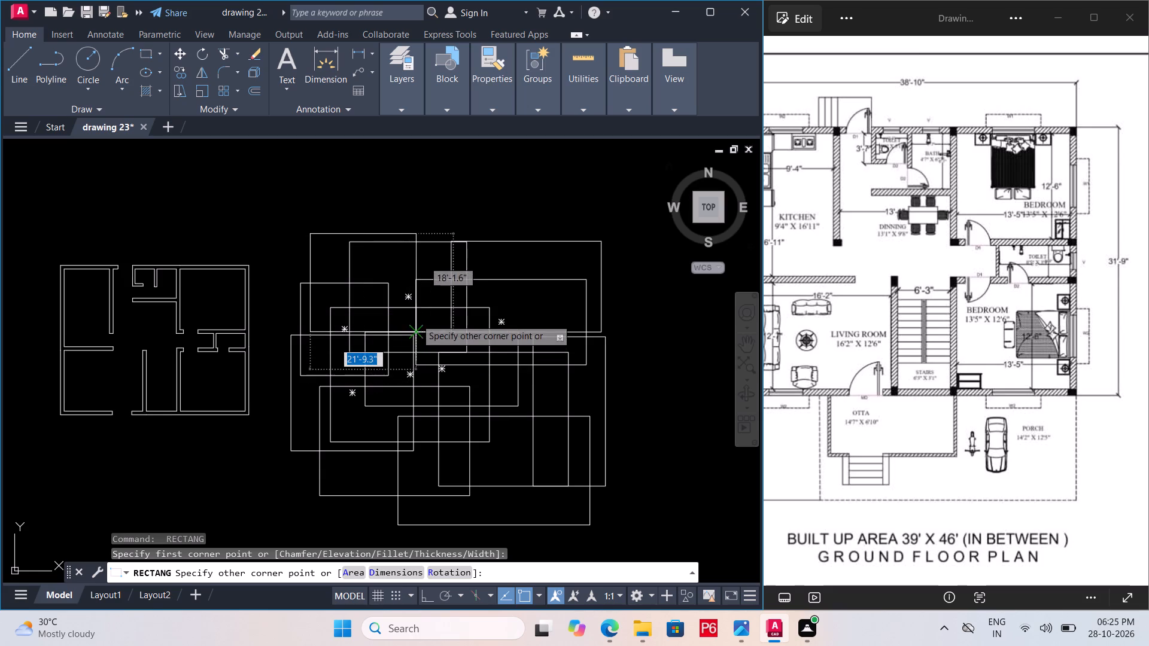
click(412, 307)
key(space)
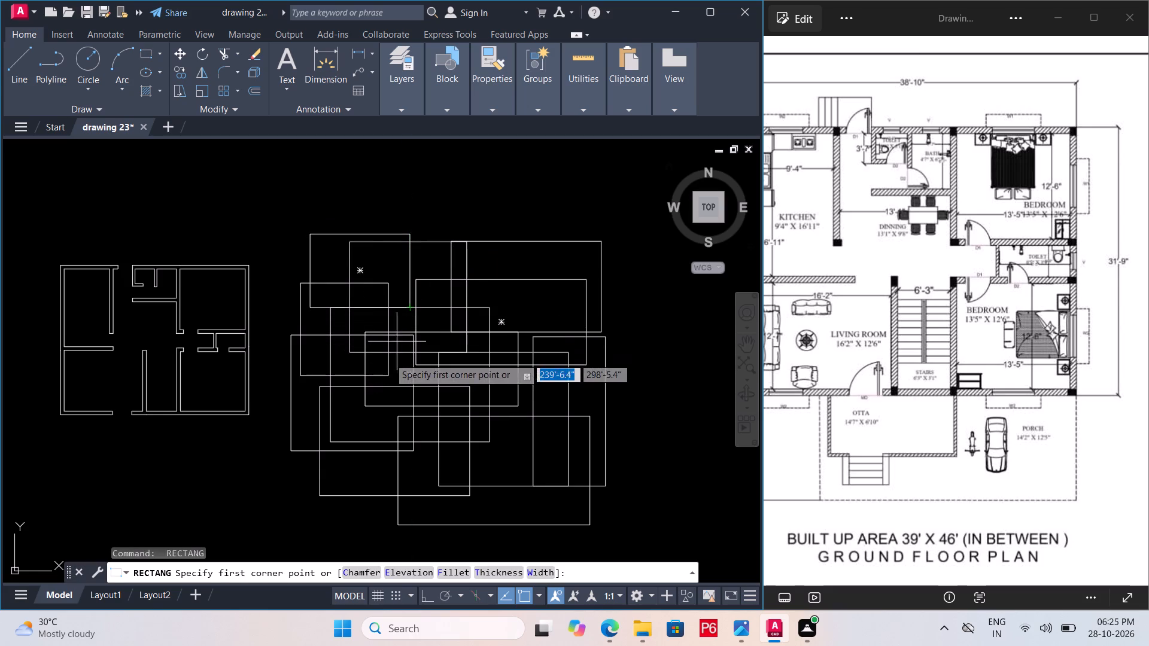
click(391, 404)
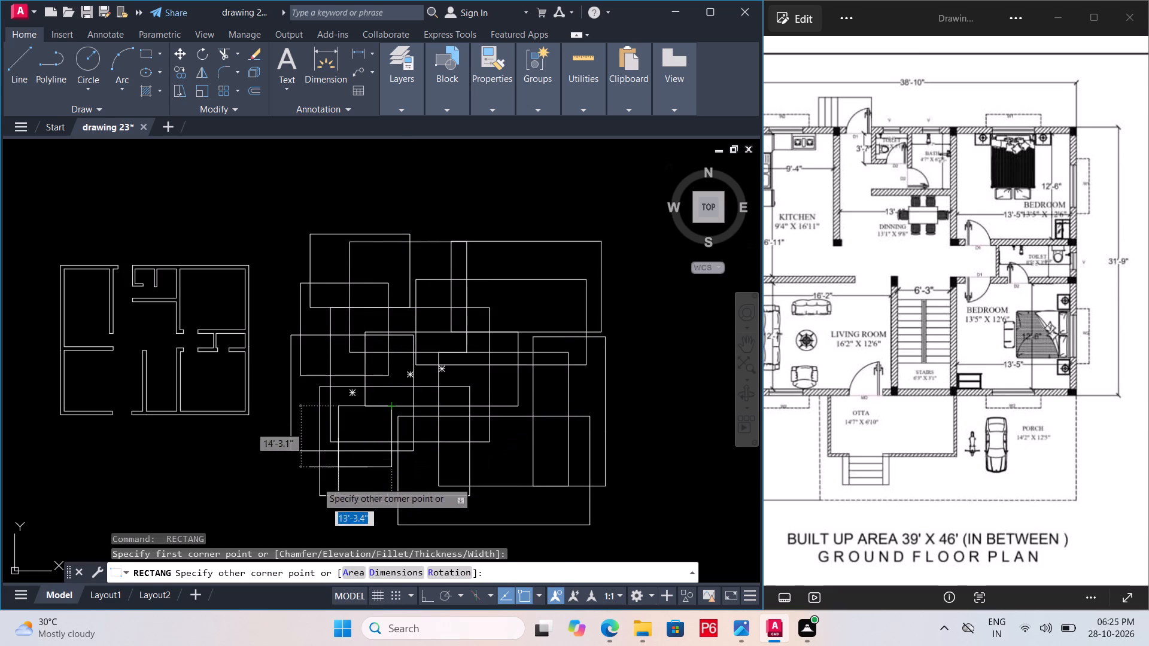
click(279, 498)
Draw two small rectangles at the cluster's northeast corner, the second lower and extending past the east edge.
scroll(366, 323, down, 2)
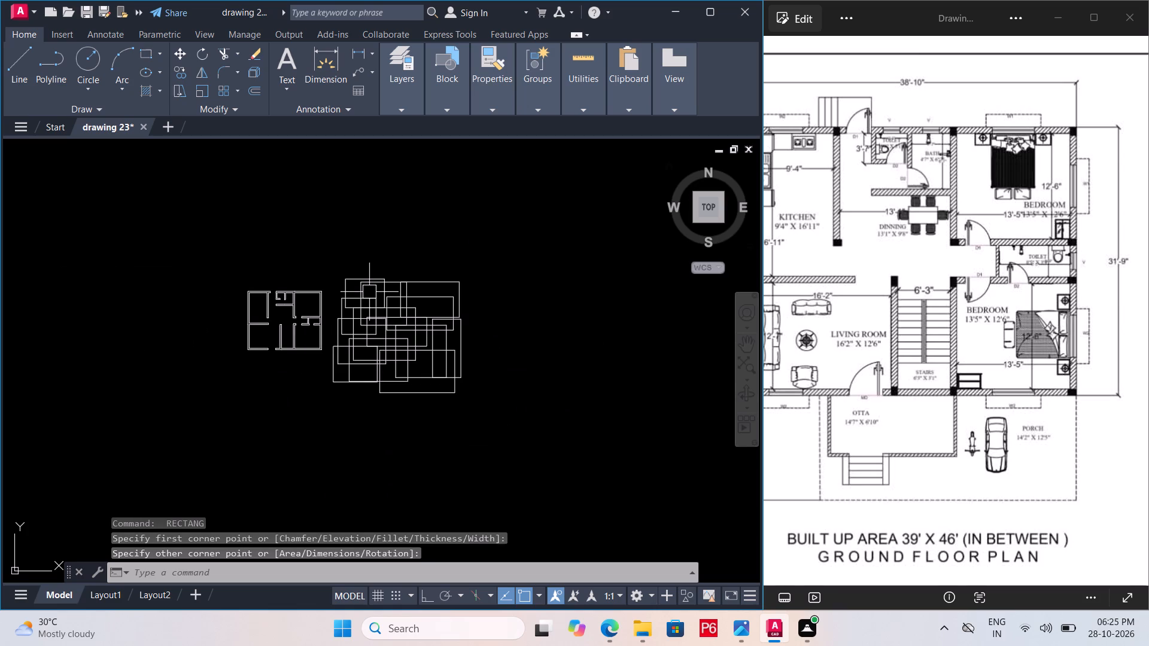
scroll(373, 293, up, 4)
scroll(361, 289, down, 4)
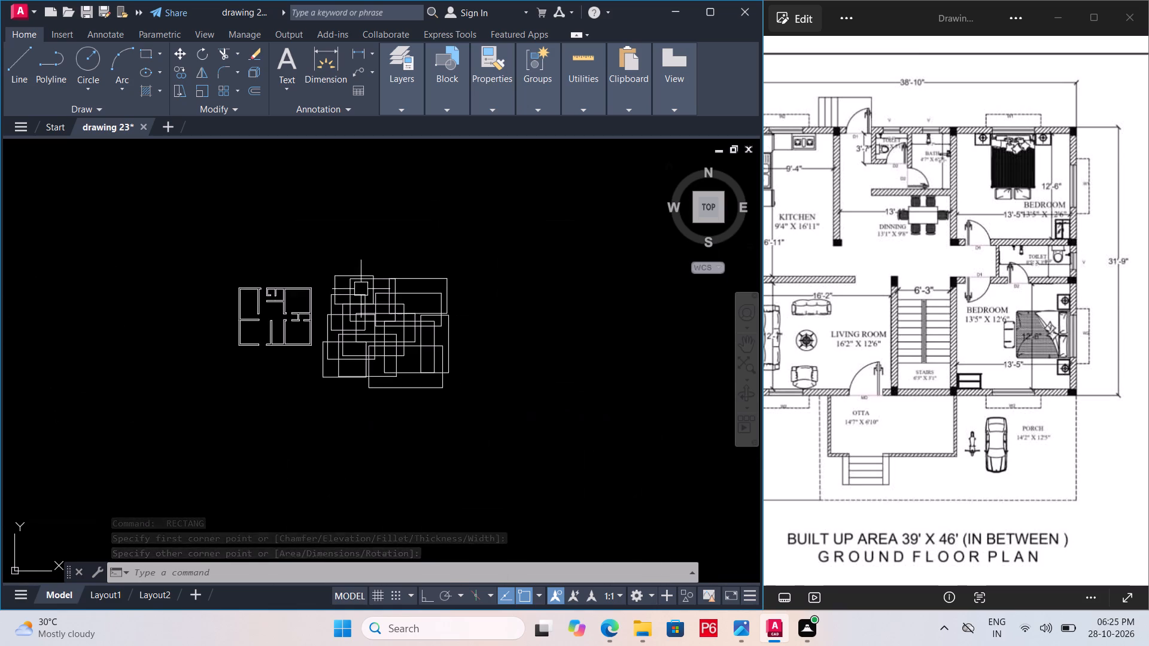
text(rec)
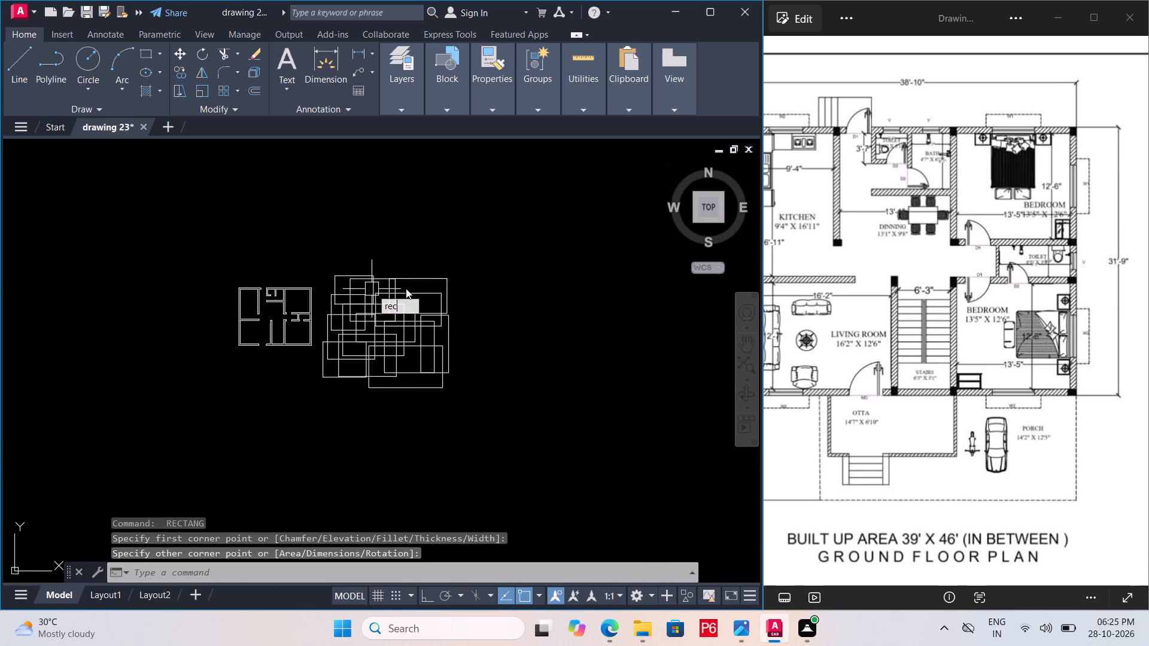
key(space)
click(449, 269)
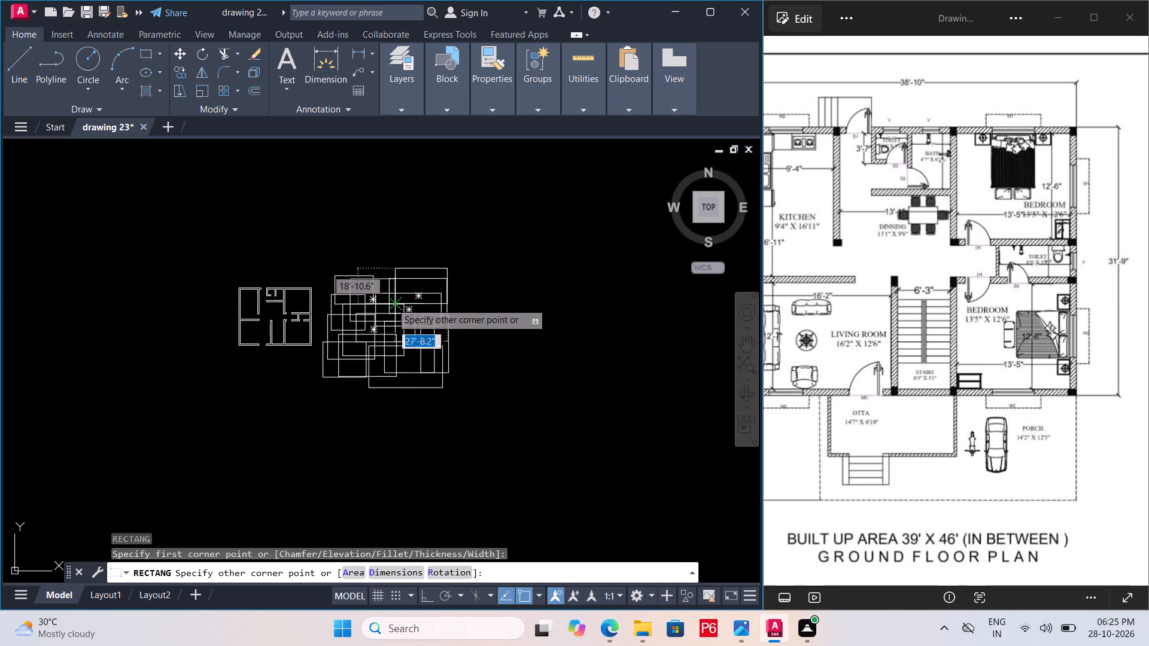
click(403, 291)
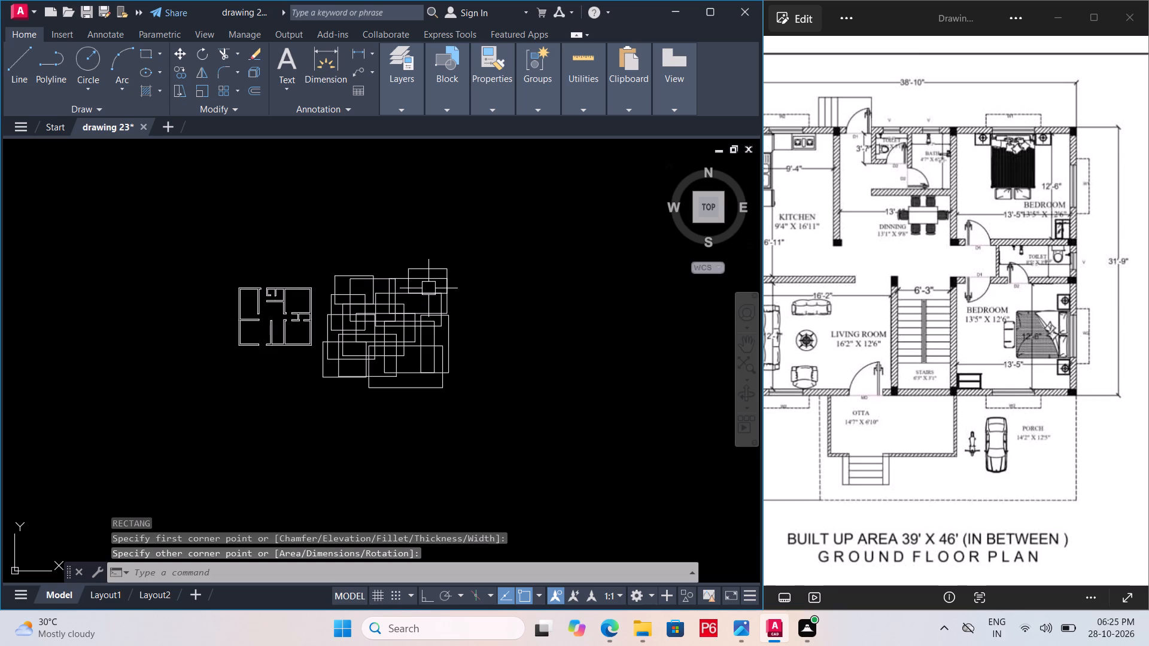
key(space)
click(463, 291)
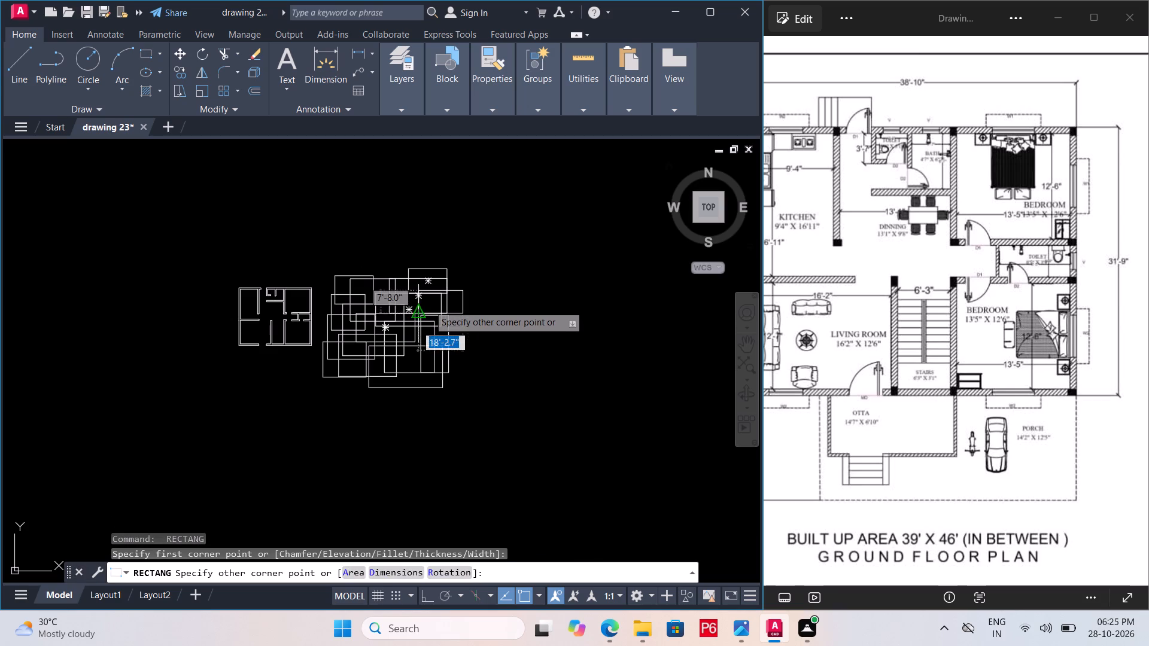
click(428, 305)
Draw a rectangle extending past the cluster's east edge and a smaller upright one overlapping it from the west.
key(space)
click(477, 306)
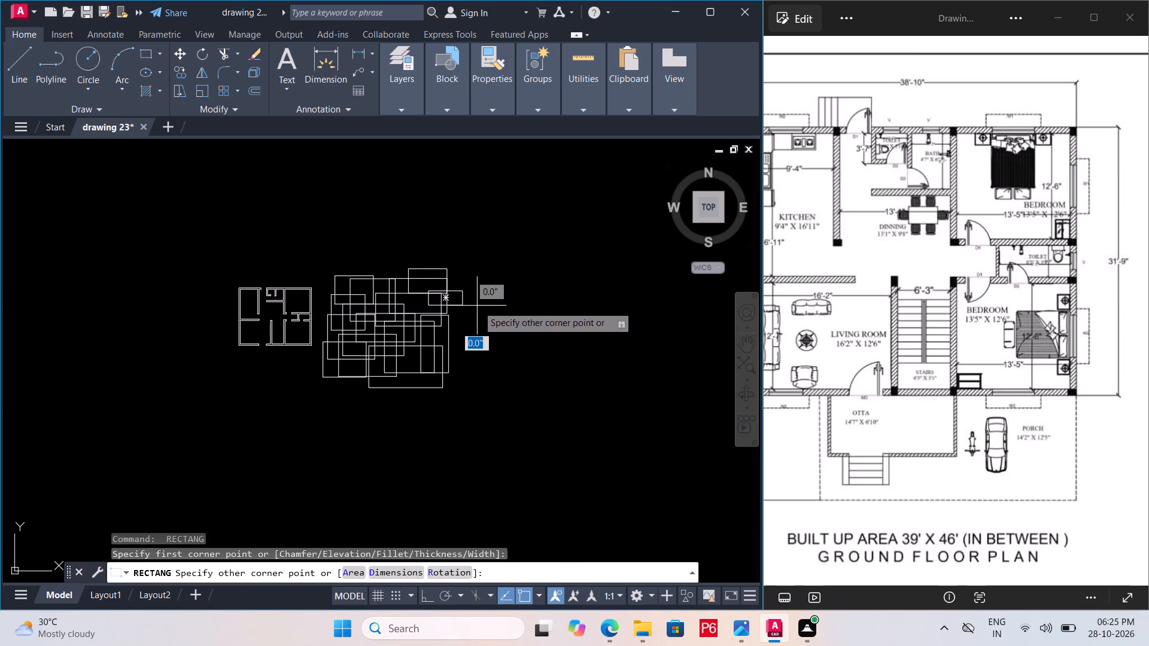
click(430, 342)
key(space)
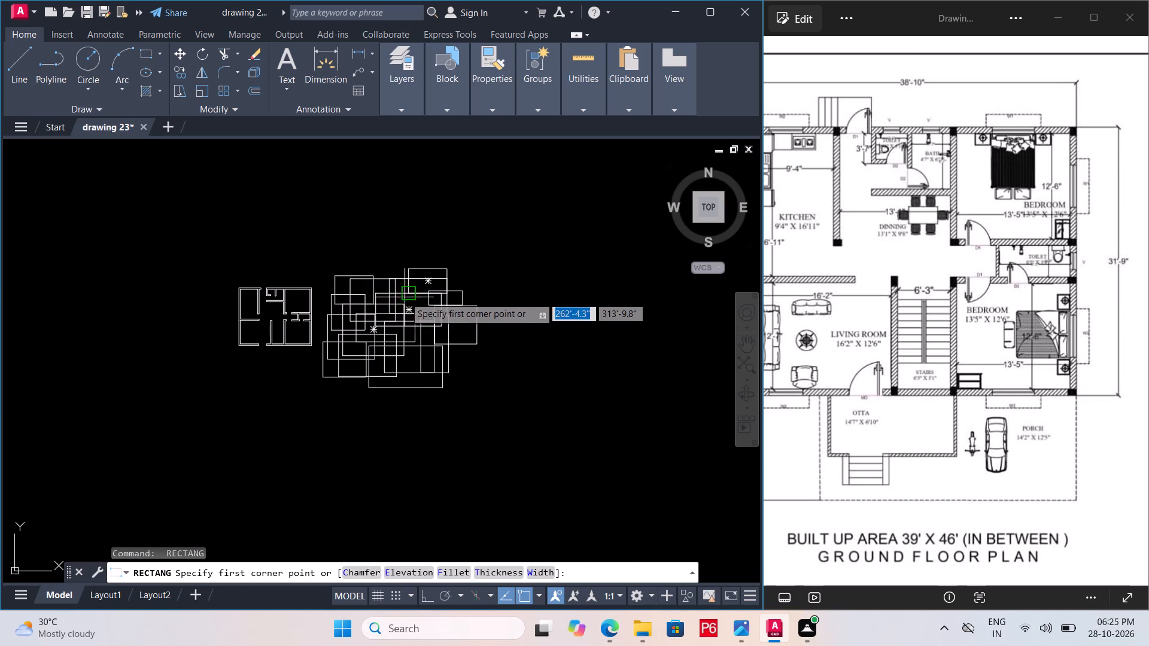
click(417, 300)
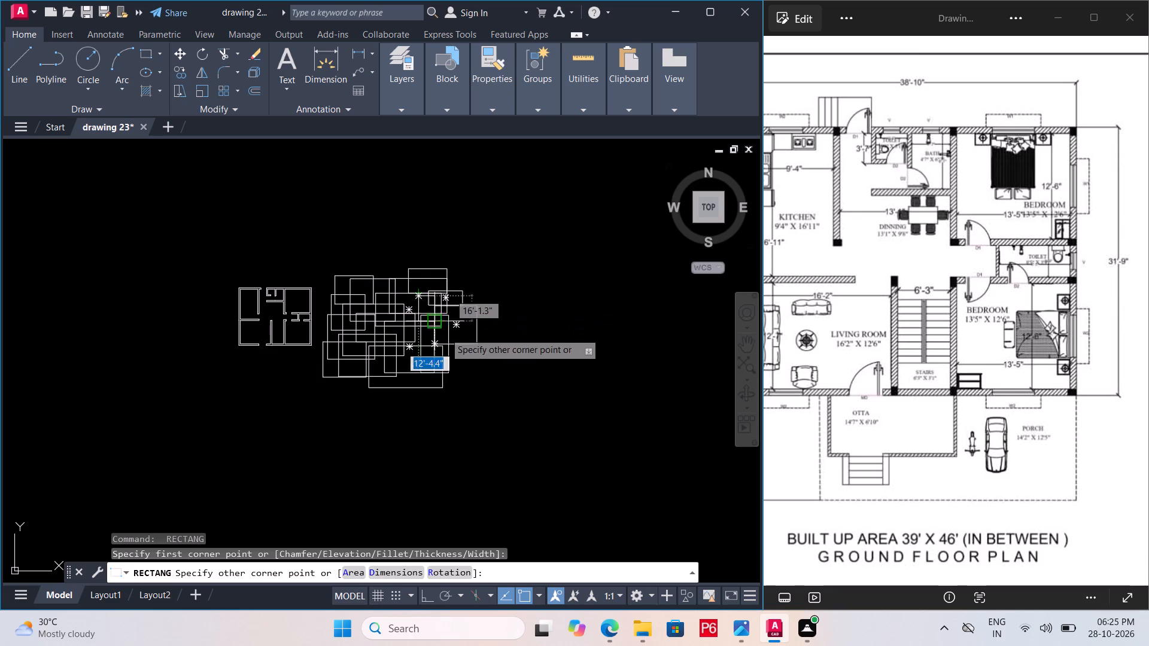
click(445, 335)
Delete the five rectangles across the top of the cluster.
click(418, 245)
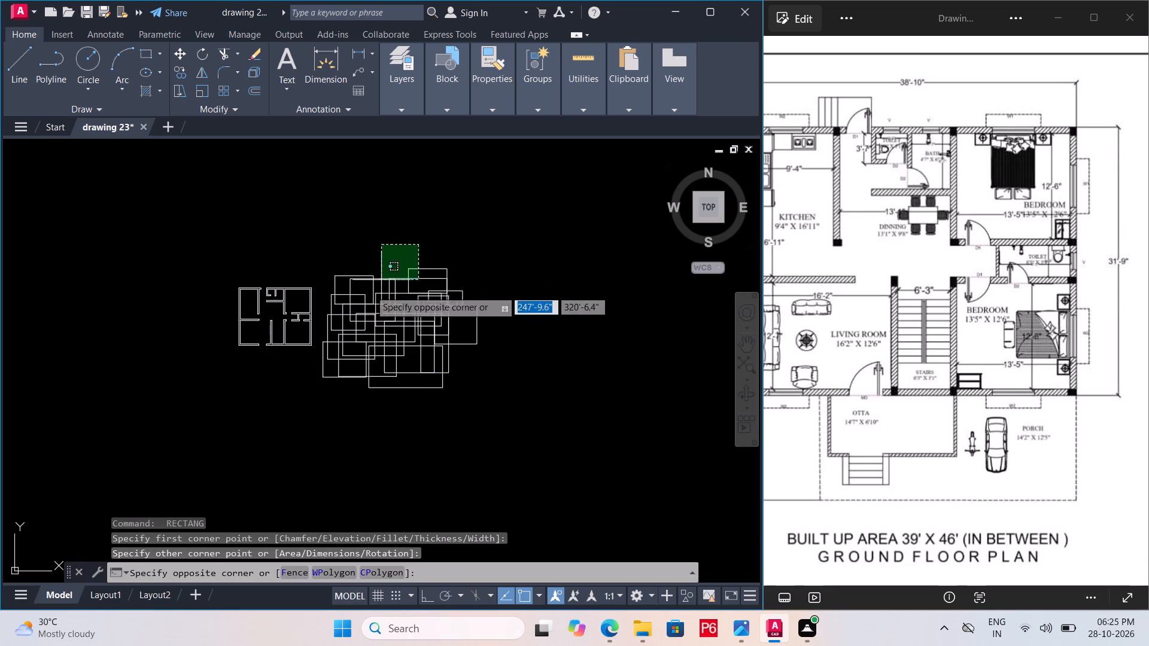
click(366, 294)
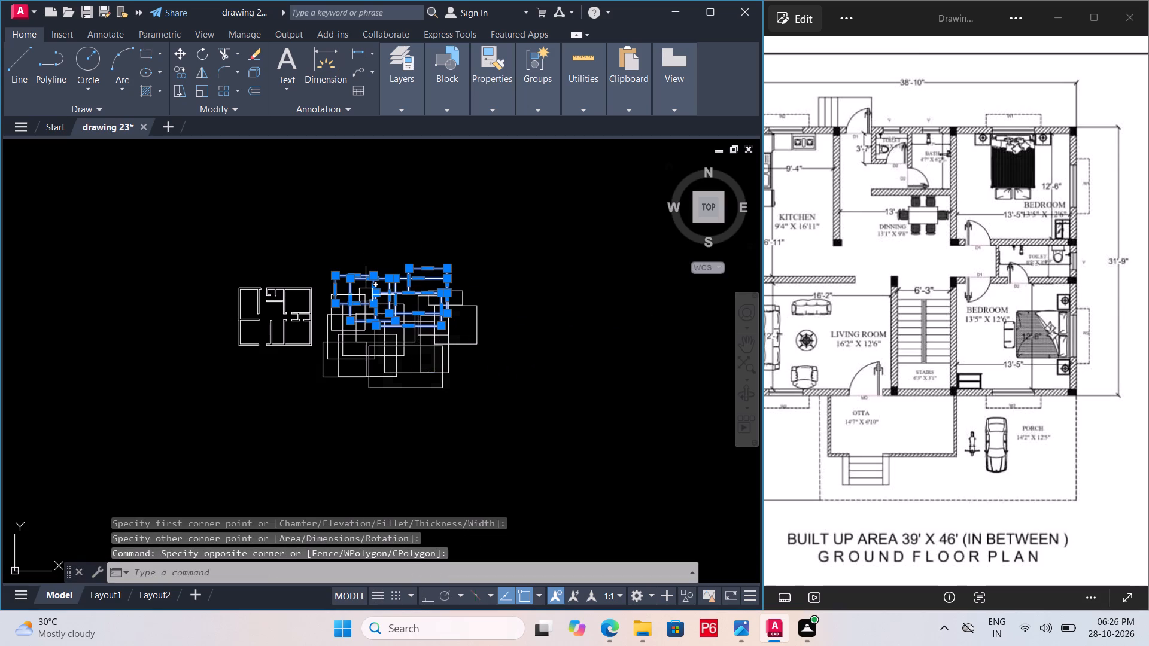
key(Insert)
key(Insert)
key(Insert)
key(Delete)
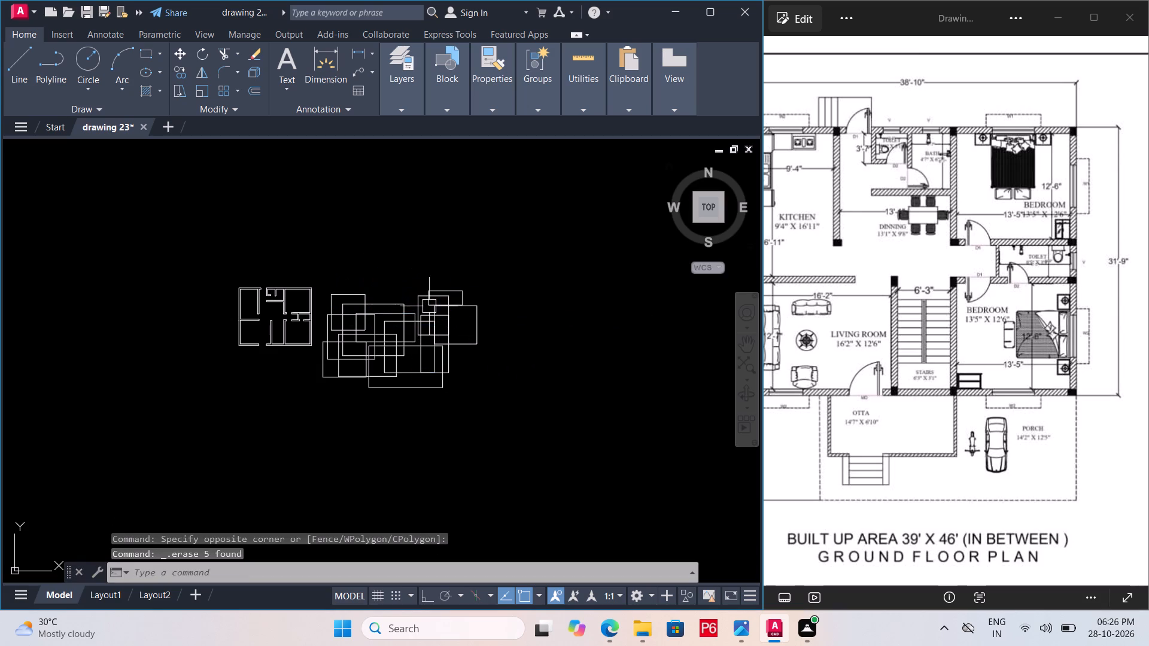
Delete the small upright rectangle overlapping the west side of the large rectangle at the cluster's east edge.
click(445, 310)
key(Delete)
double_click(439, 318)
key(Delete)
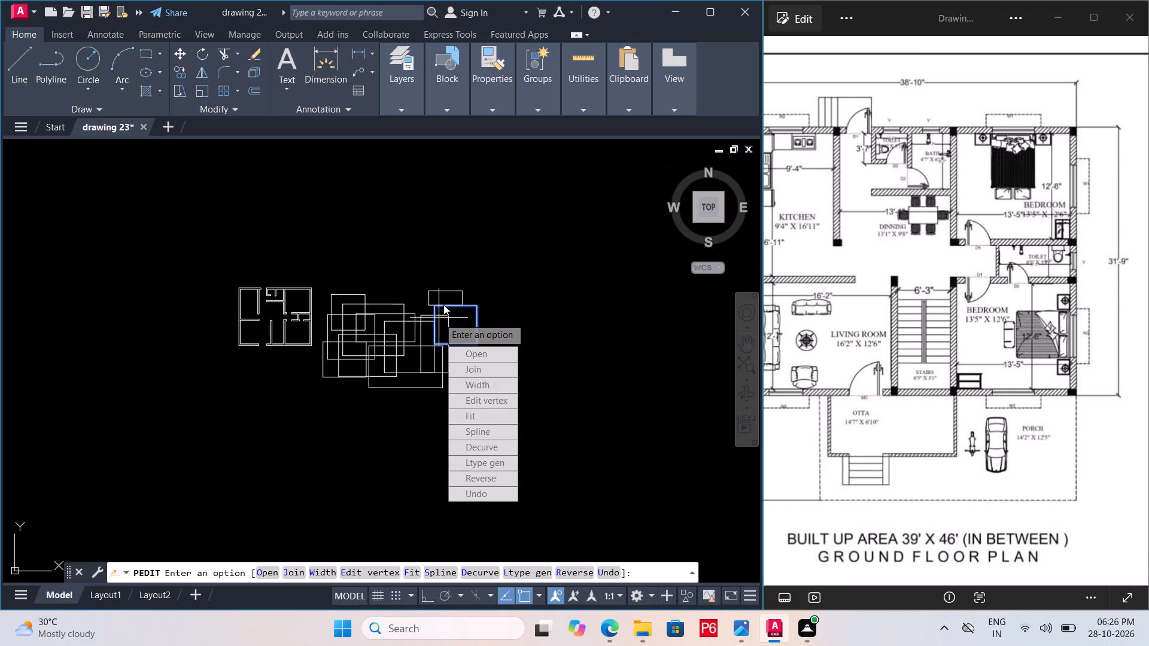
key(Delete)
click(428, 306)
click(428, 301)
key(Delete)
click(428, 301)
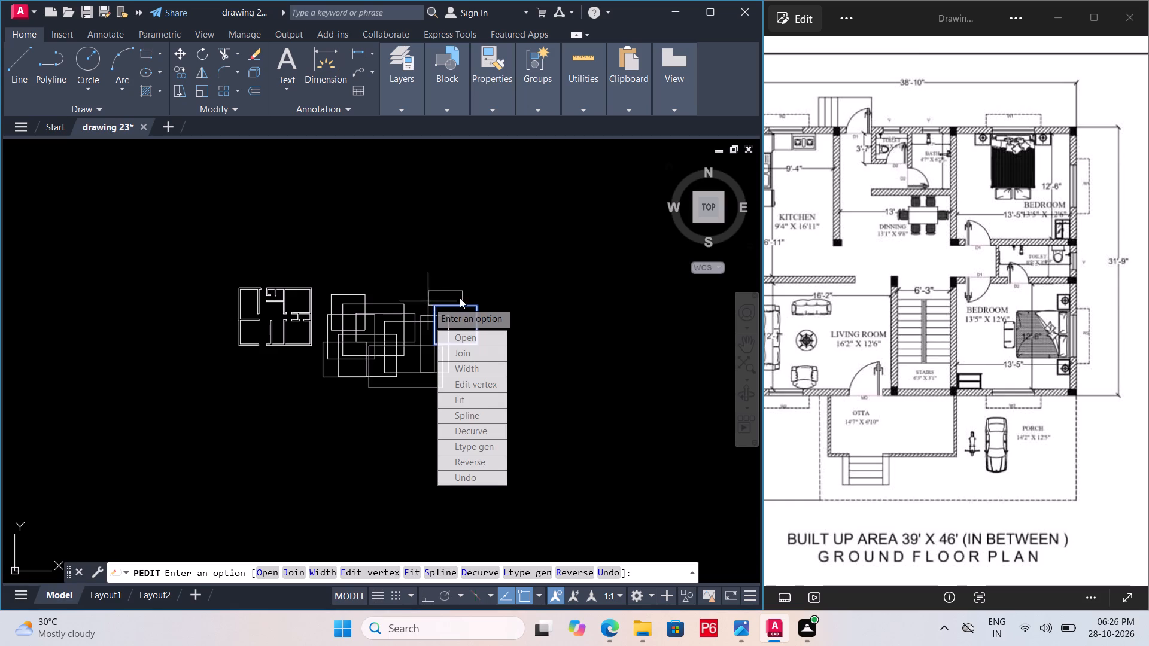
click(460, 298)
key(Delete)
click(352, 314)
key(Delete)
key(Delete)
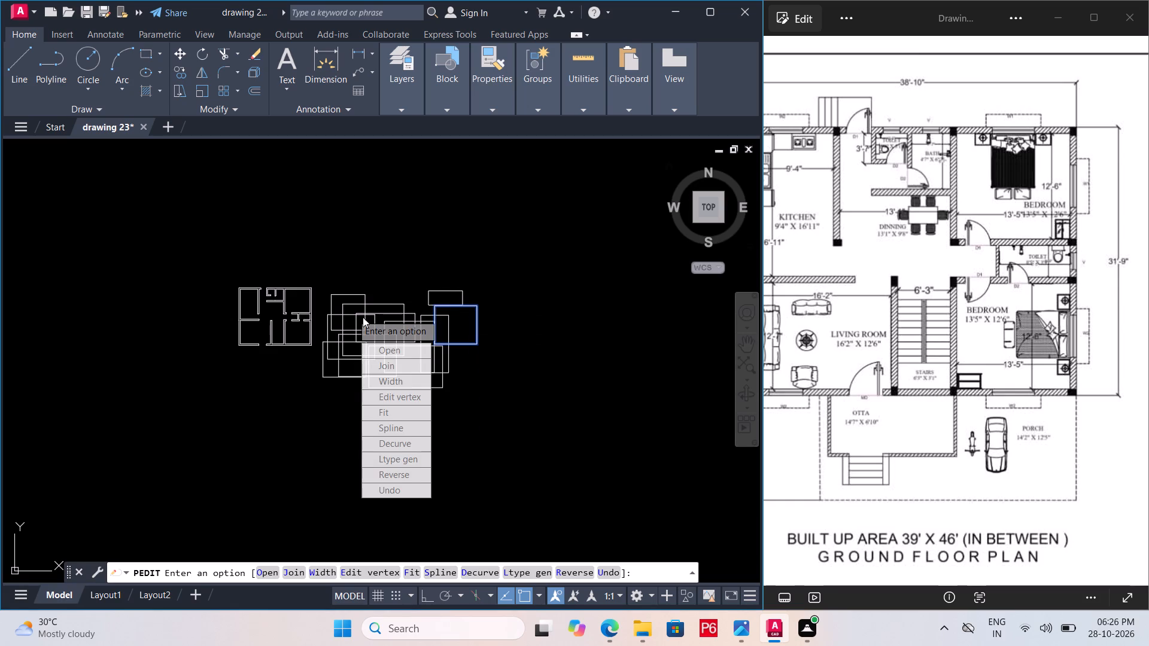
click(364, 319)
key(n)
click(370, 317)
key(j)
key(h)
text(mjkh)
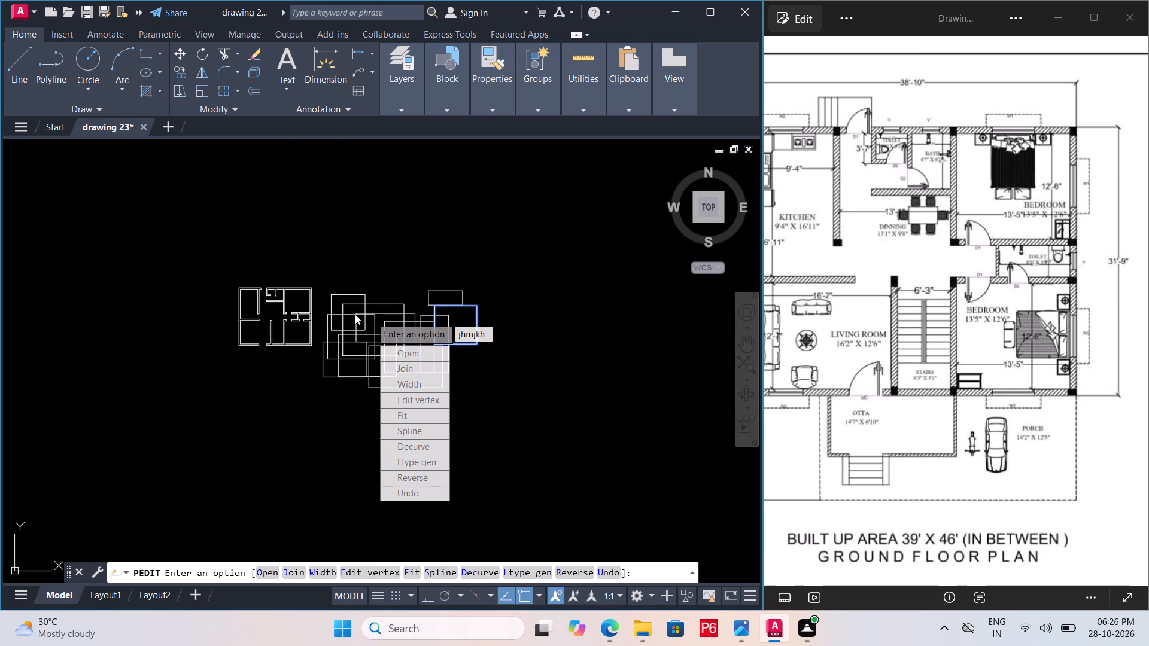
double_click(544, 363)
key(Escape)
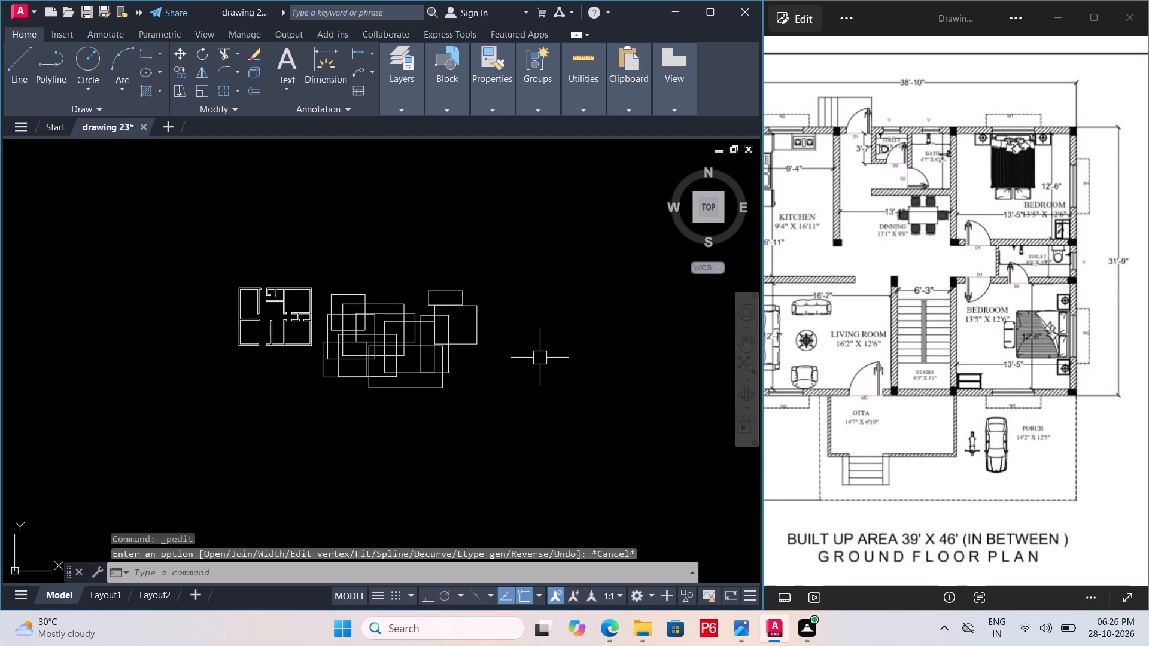
Save the drawing.
key(ctrl+s)
key(ctrl+s)
Delete the five rectangles along the cluster's east side, starting with the large one extending past the east edge.
click(469, 334)
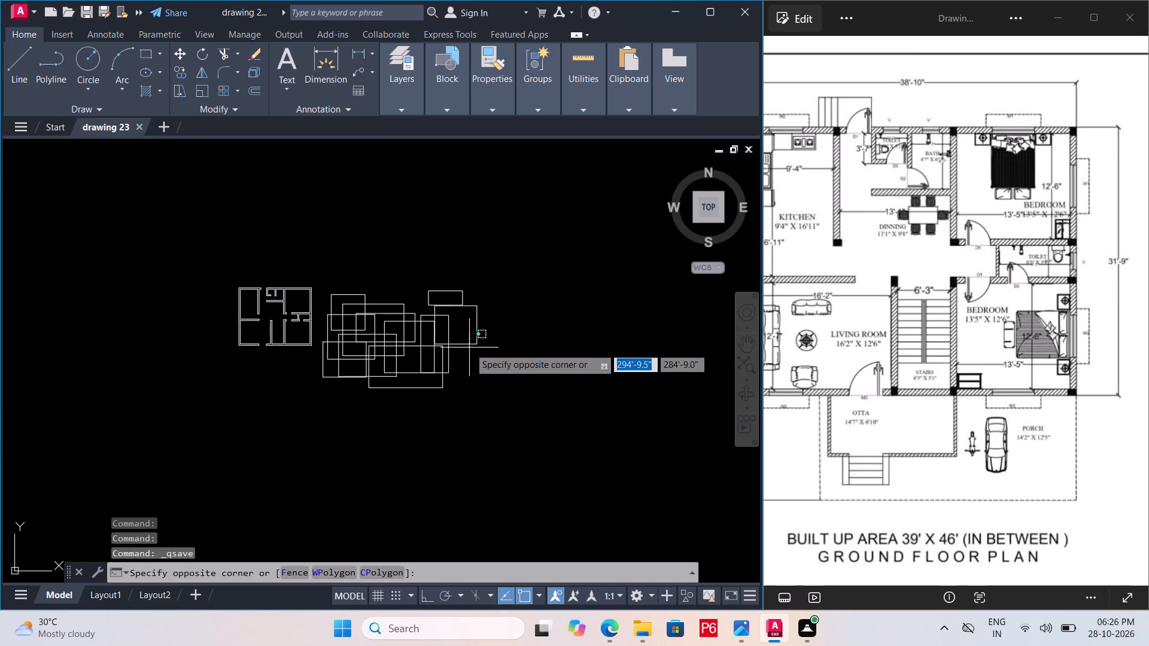
click(469, 348)
key(Delete)
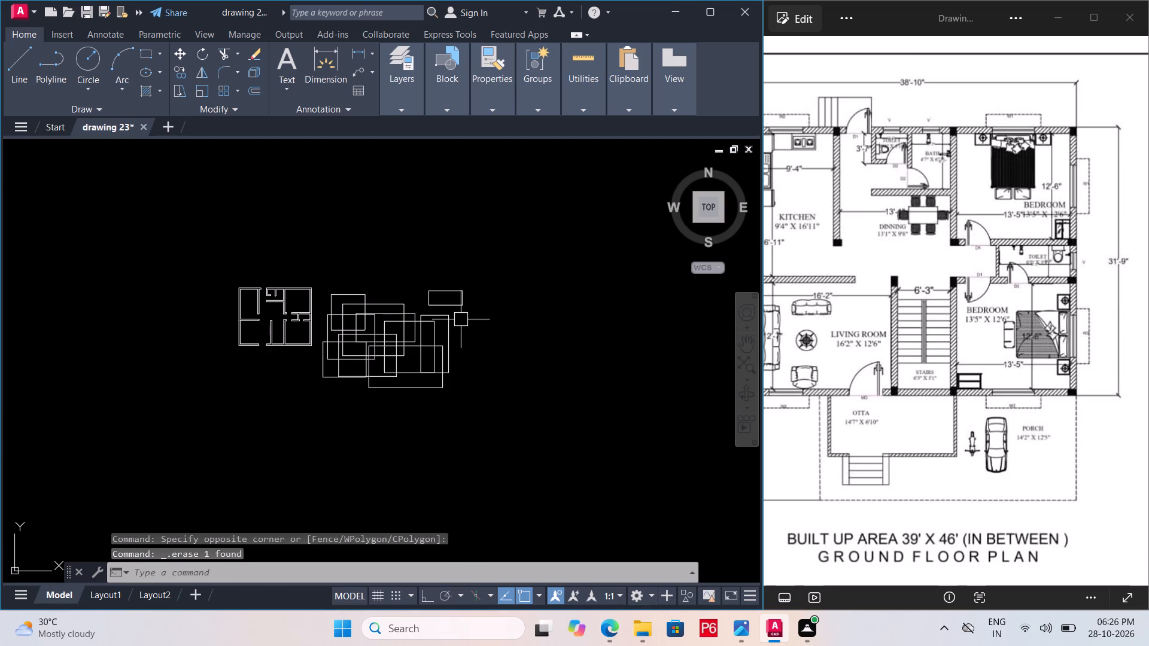
click(461, 308)
key(Delete)
click(449, 331)
key(Delete)
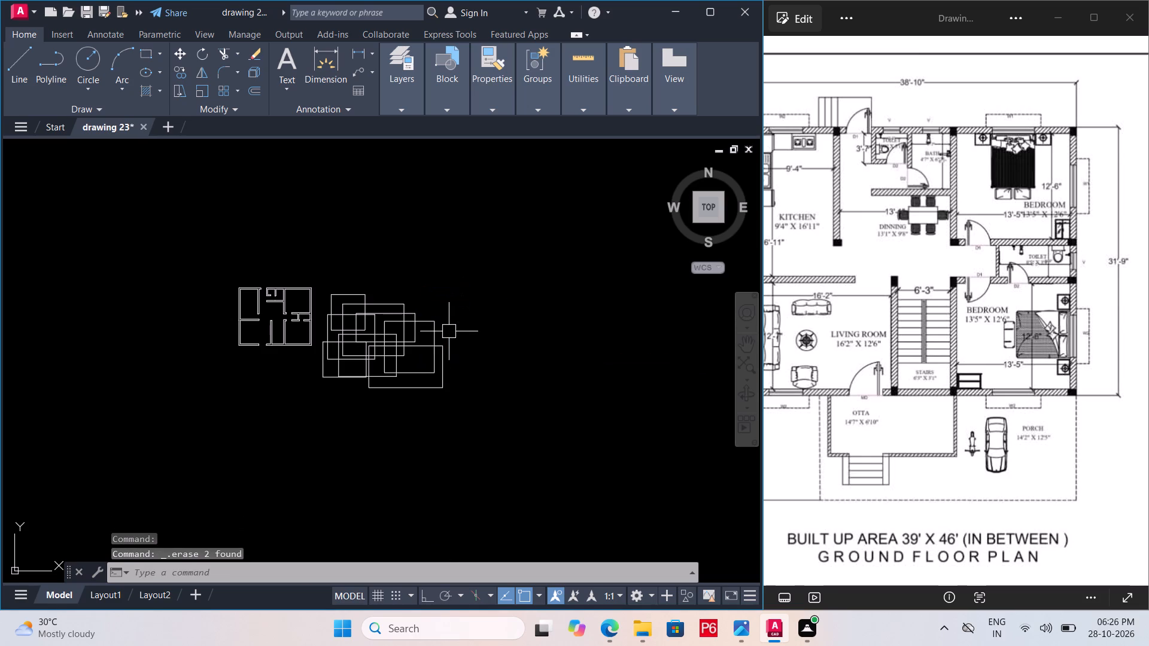
click(435, 338)
key(Delete)
click(438, 346)
key(Delete)
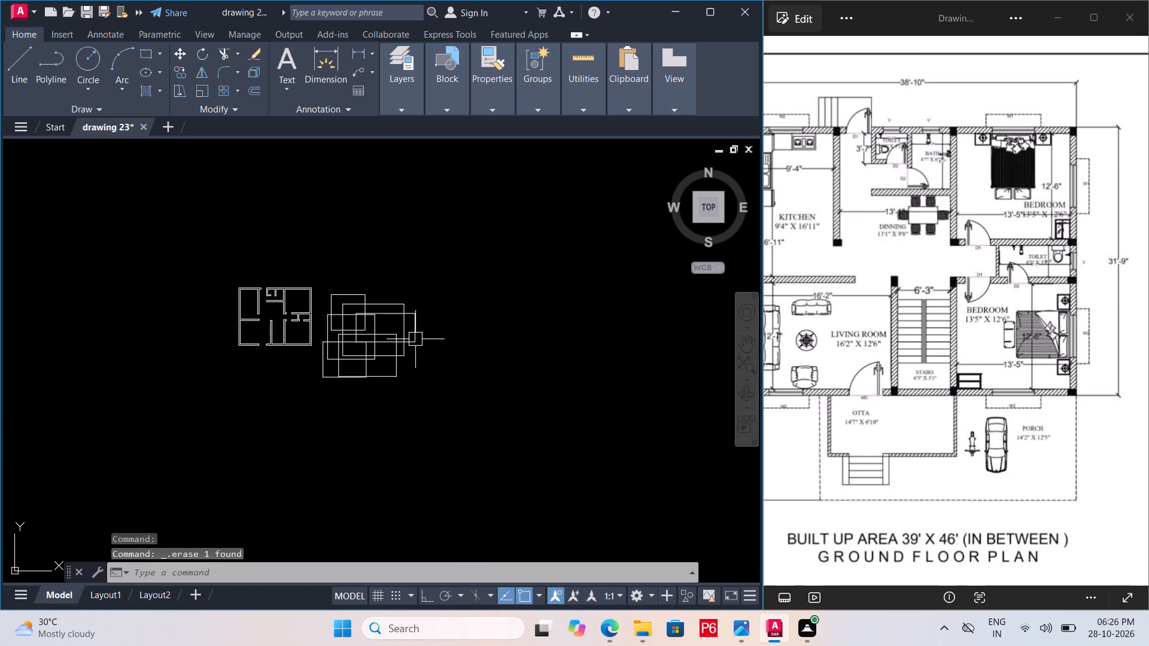
Delete the remaining rectangles of the cluster one by one, working from east to west.
click(415, 339)
key(Delete)
click(403, 345)
key(Delete)
click(398, 346)
key(Delete)
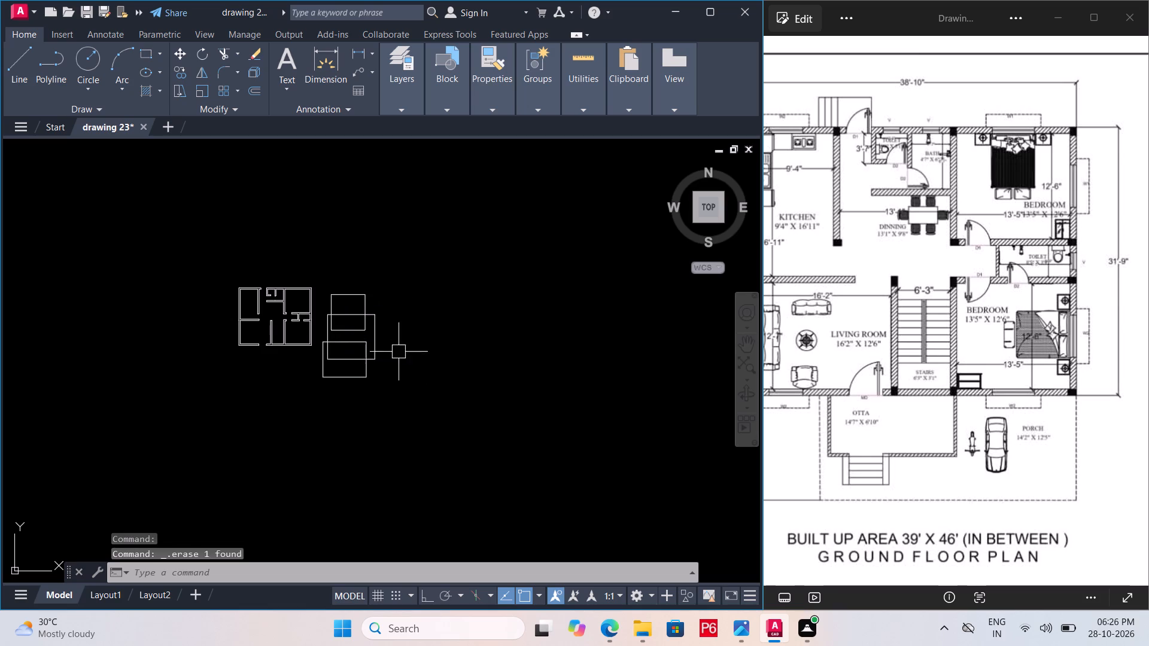
click(372, 358)
key(Delete)
click(370, 358)
key(Delete)
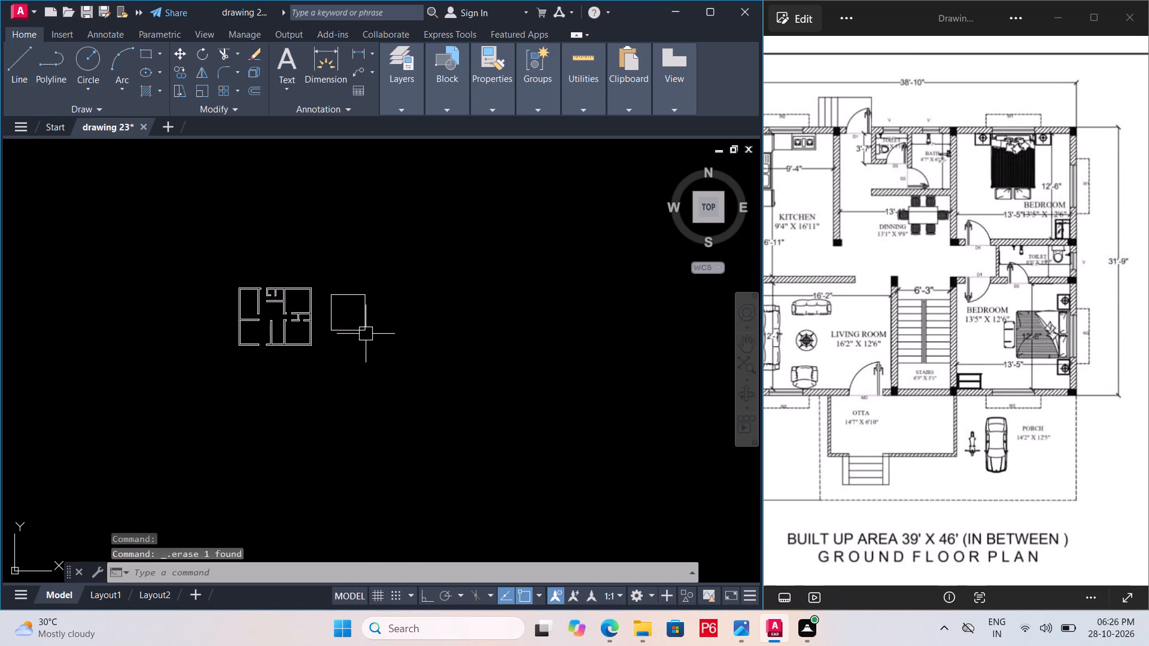
click(366, 329)
key(Delete)
key(Delete)
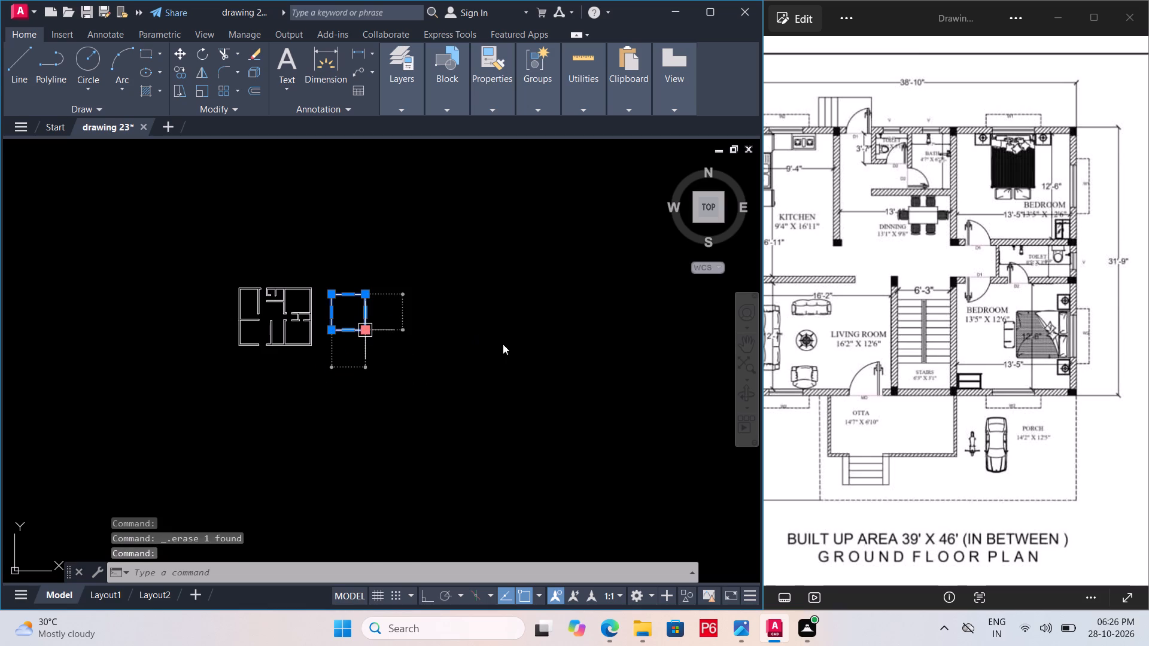
key(Delete)
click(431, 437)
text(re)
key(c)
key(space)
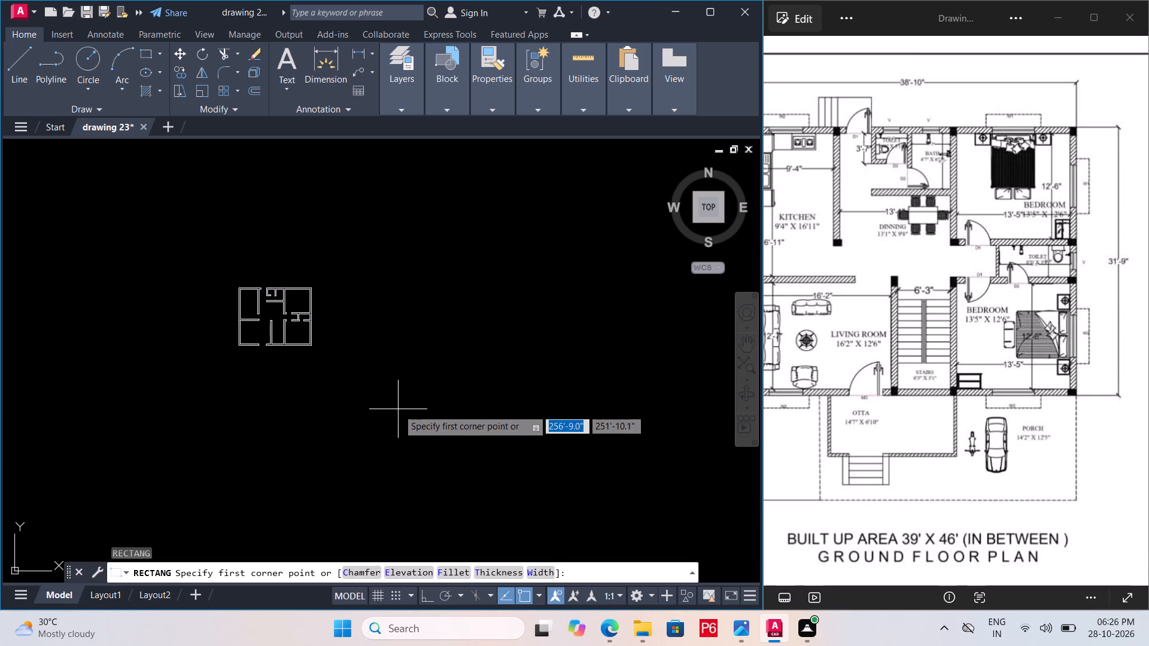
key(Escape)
Save the drawing.
key(ctrl+s)
key(ctrl+s)
key(ctrl+s)
key(ctrl+s)
key(ctrl+s)
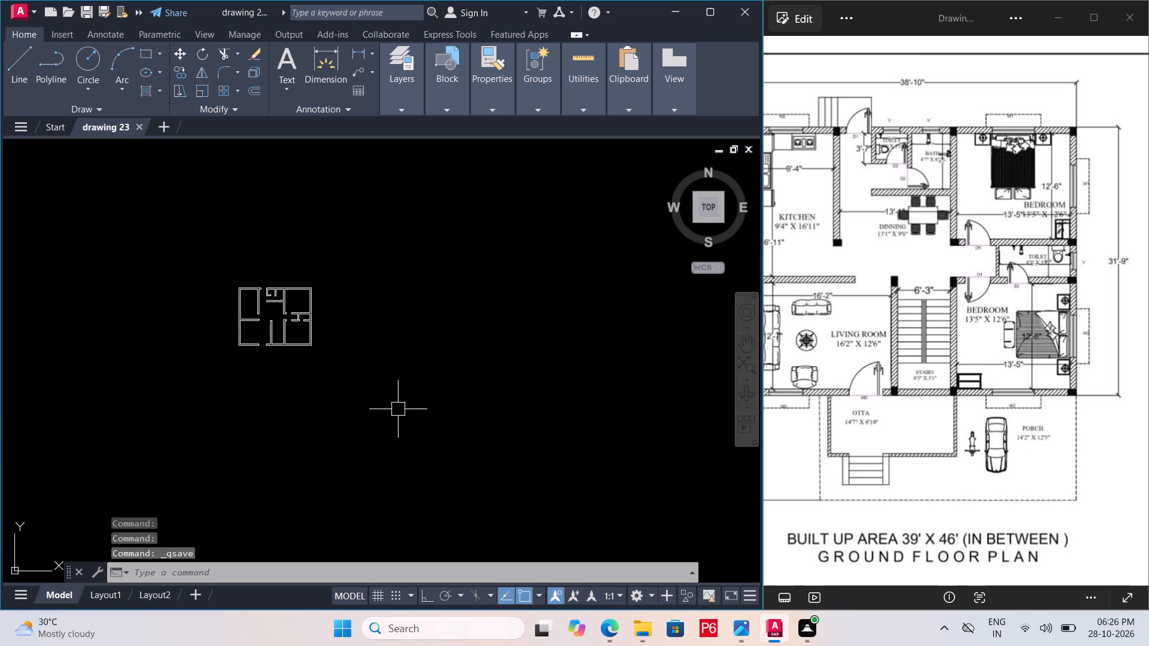
Draw one large rectangle in the empty space southeast of the floor plan.
text(rec)
key(space)
click(400, 313)
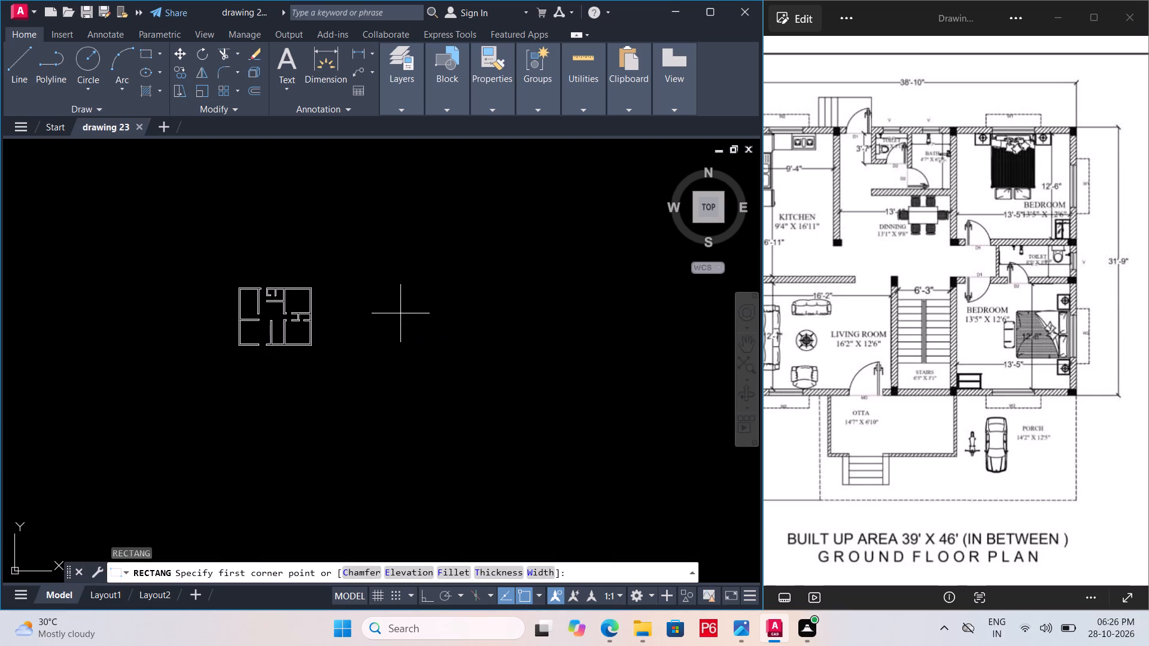
click(553, 455)
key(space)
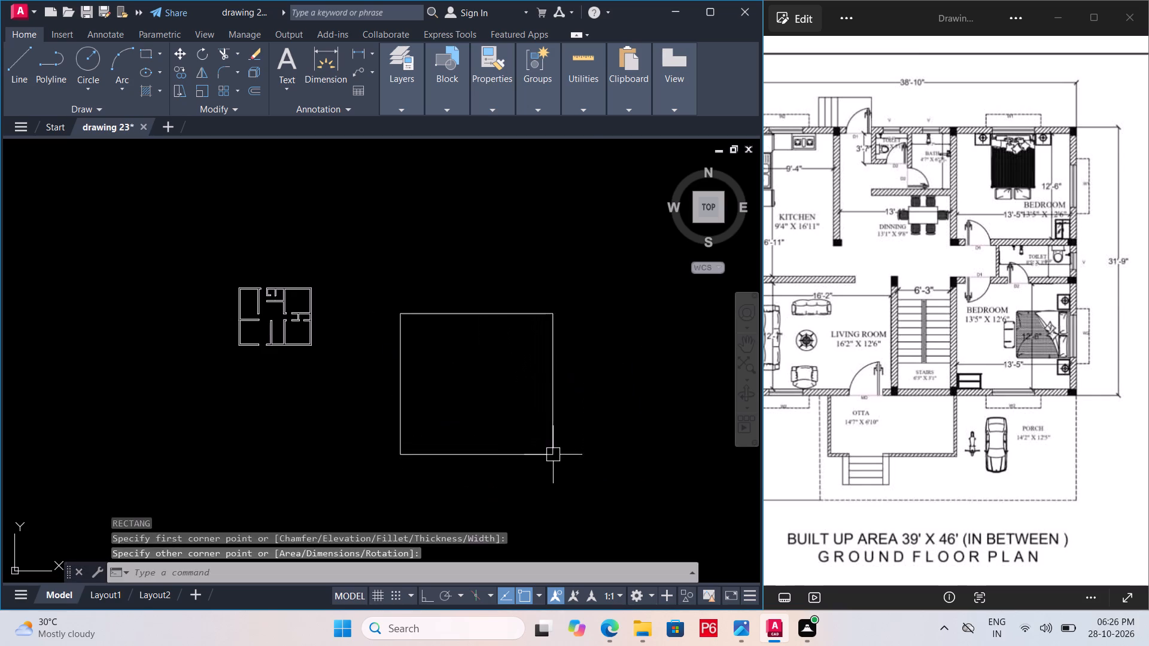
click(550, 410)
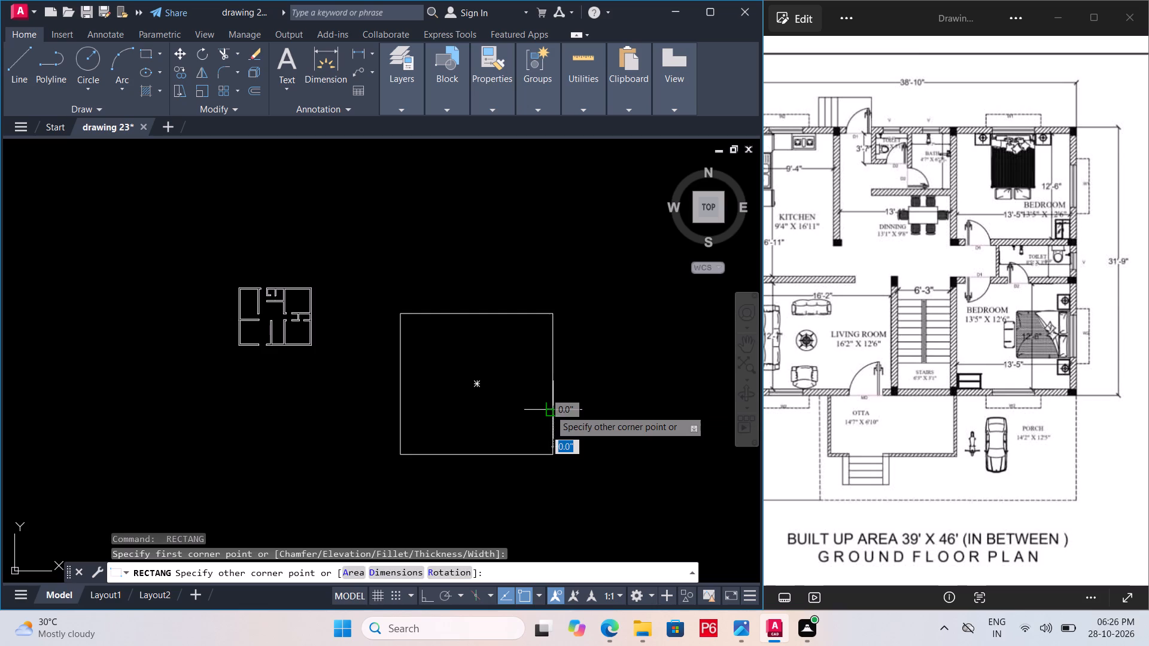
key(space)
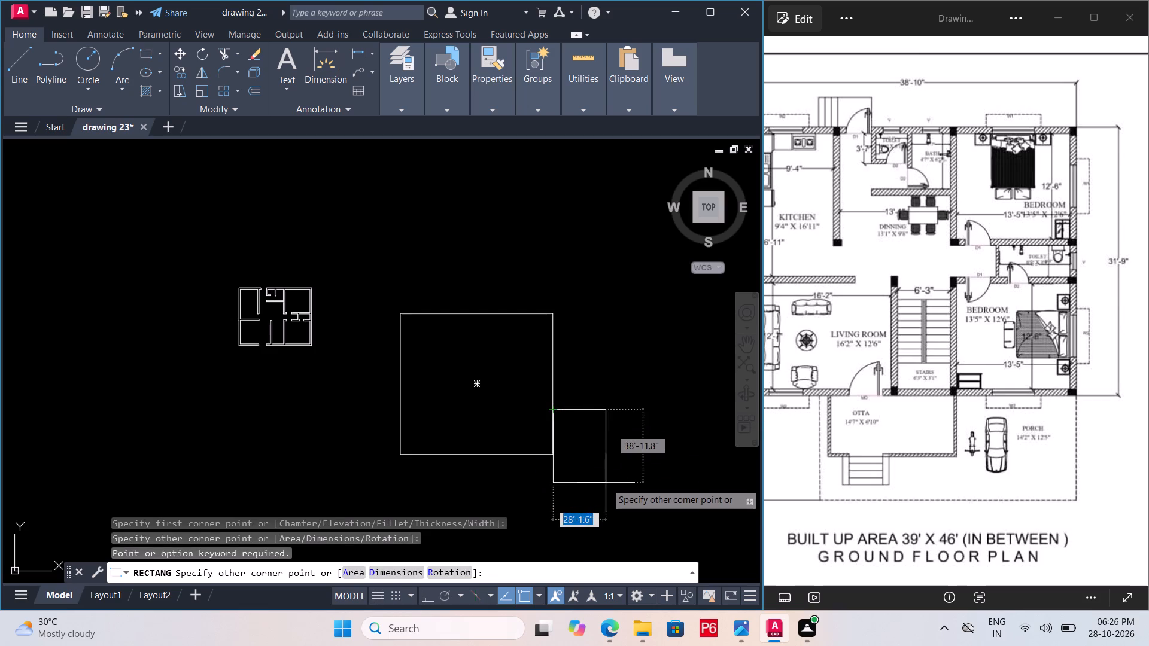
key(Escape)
Save the drawing with the large rectangle in it.
key(ctrl+s)
key(ctrl+s)
key(ctrl+s)
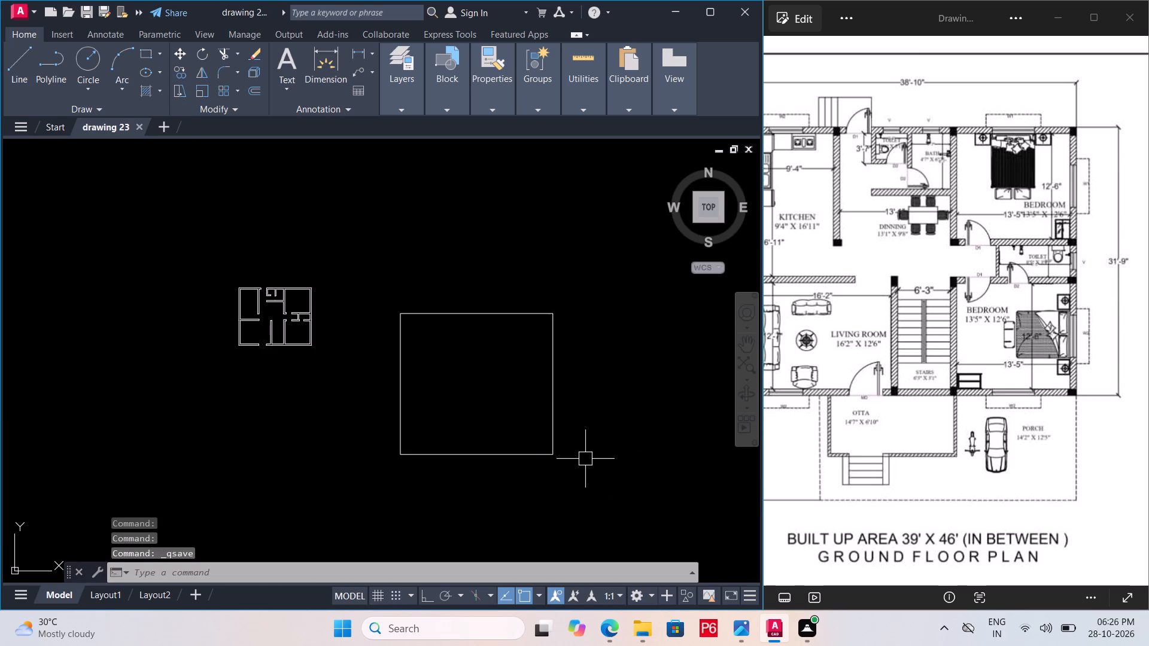
key(ctrl+s)
key(ctrl+s)
Offset the large rectangle 9" inward.
click(552, 447)
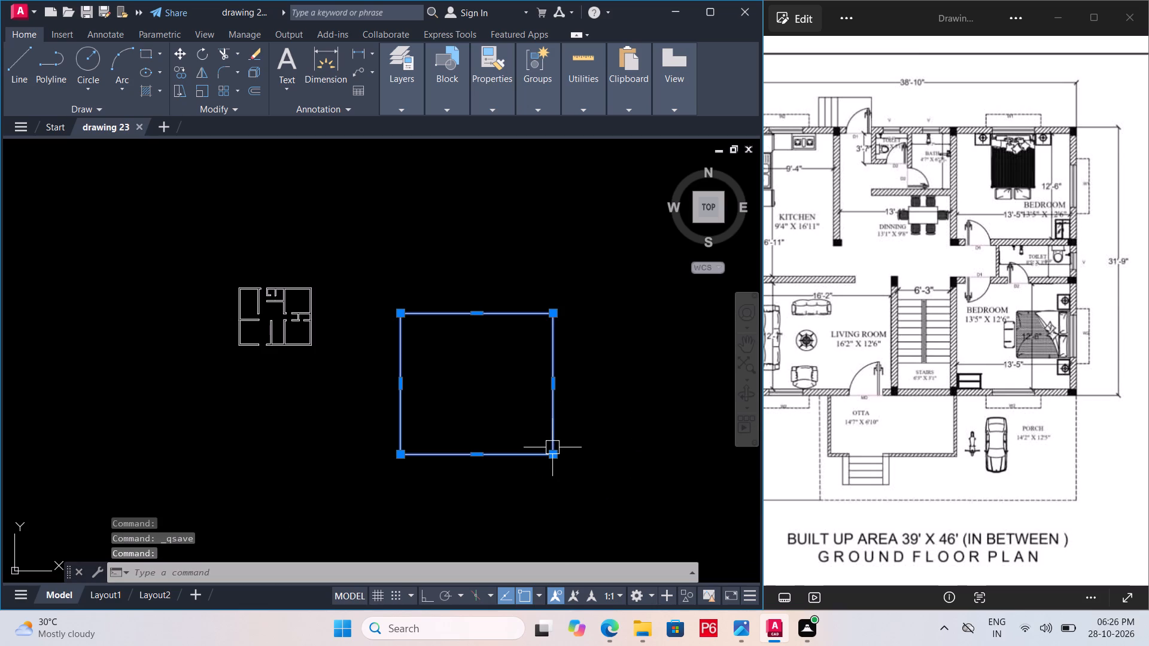
key(o)
key(Return)
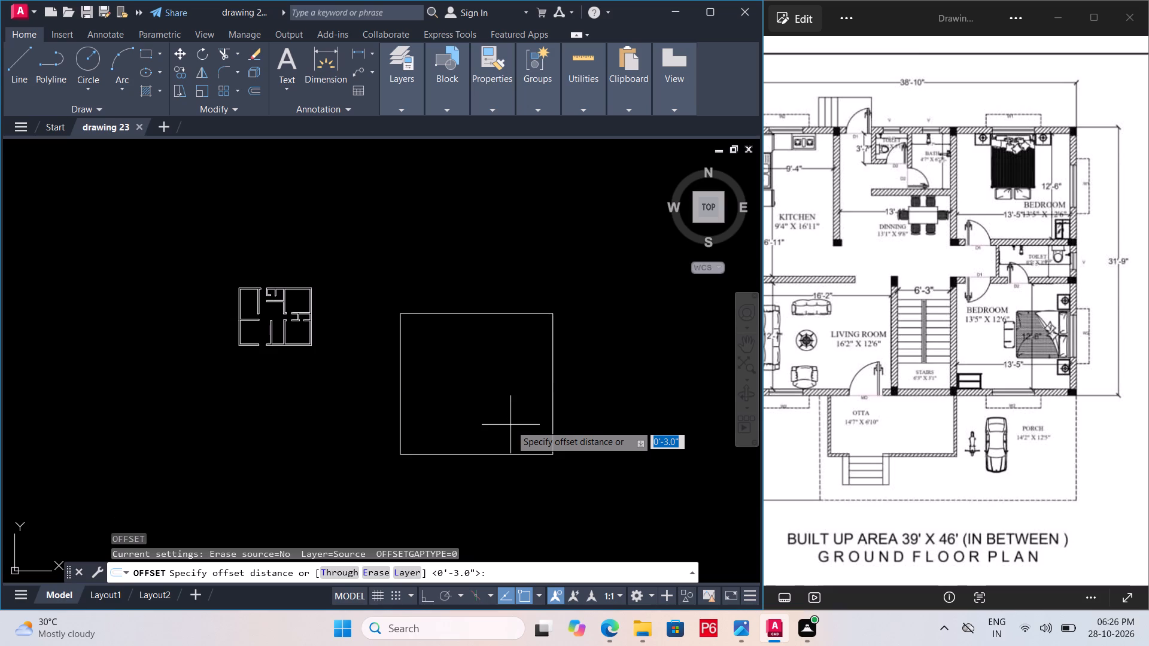
text(9")
key(Return)
click(492, 422)
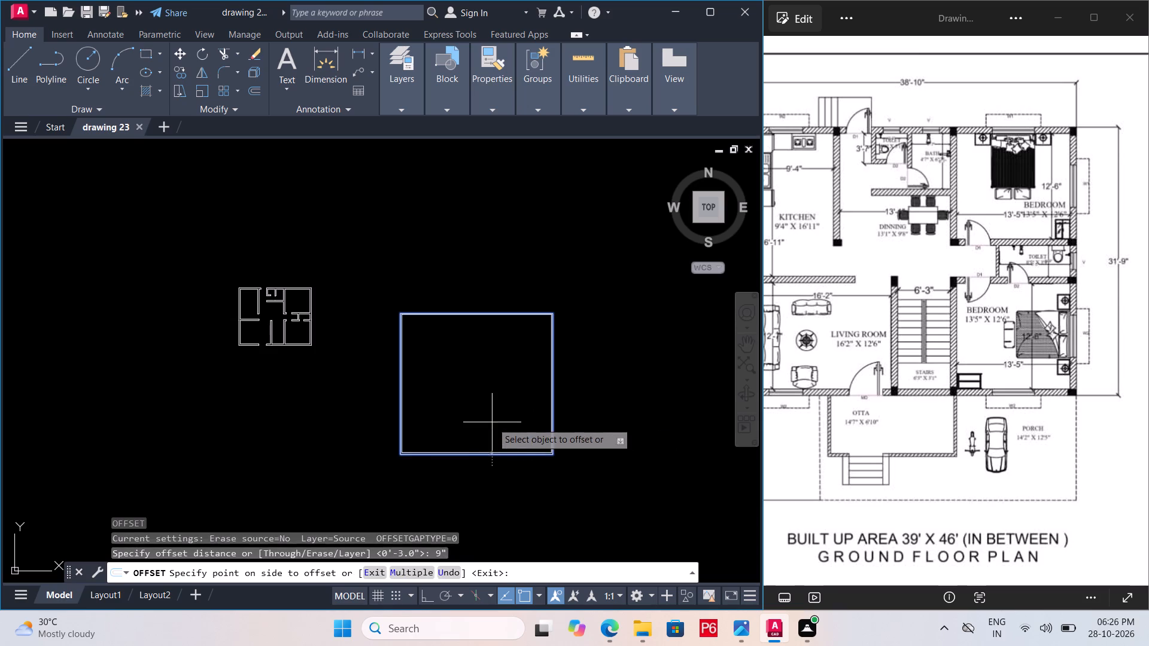
Offset the inner rectangle repeatedly inward using the Multiple option, adding a run of nested copies spaced 9" apart.
scroll(419, 392, up, 4)
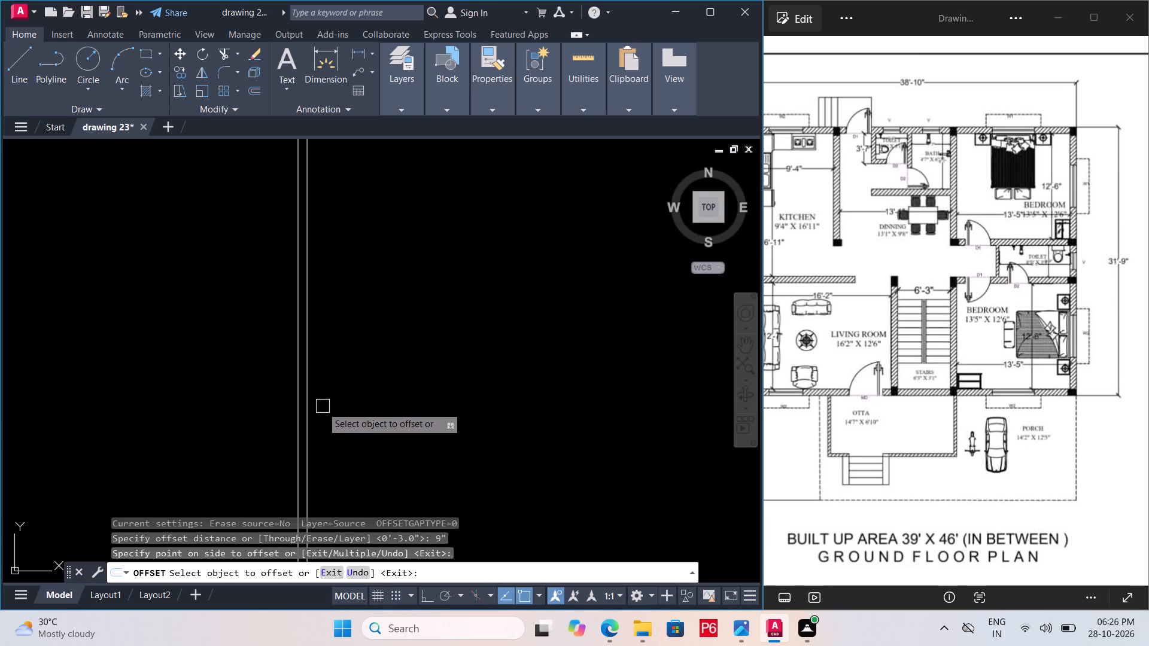
click(310, 419)
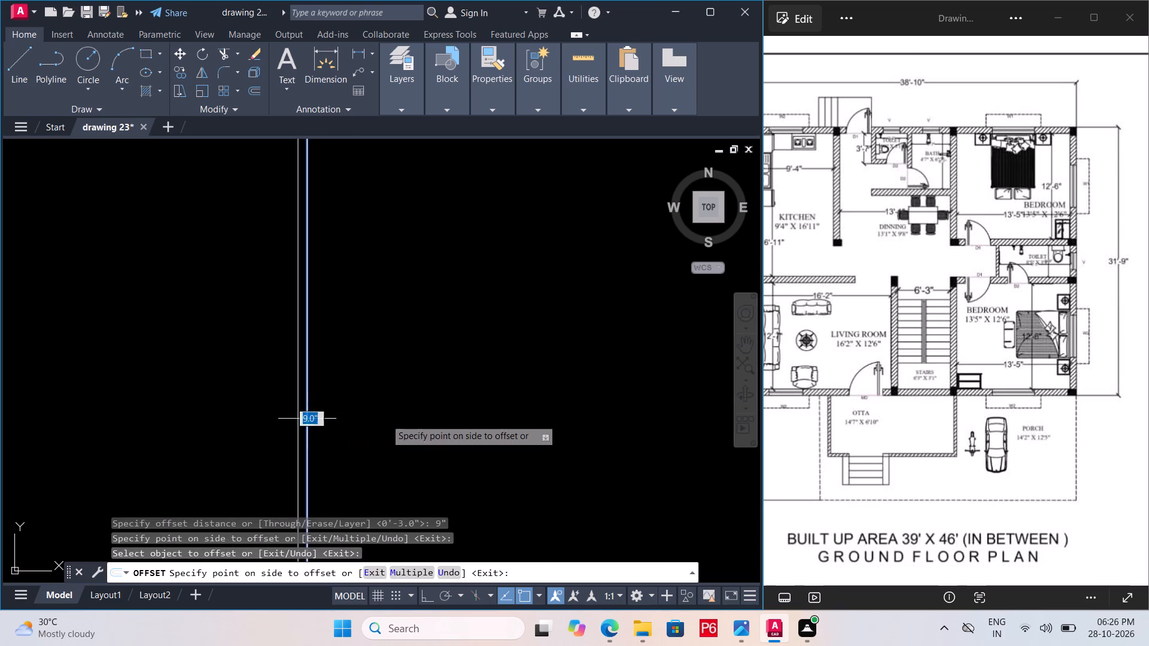
text(m)
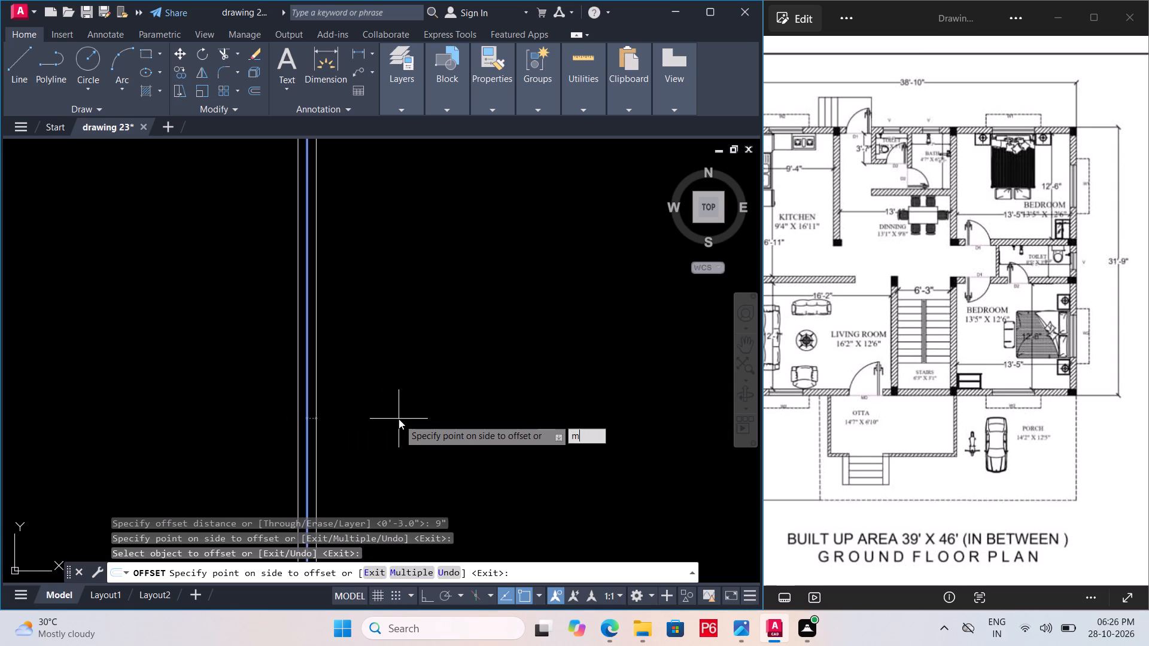
key(space)
click(399, 419)
click(405, 406)
click(418, 412)
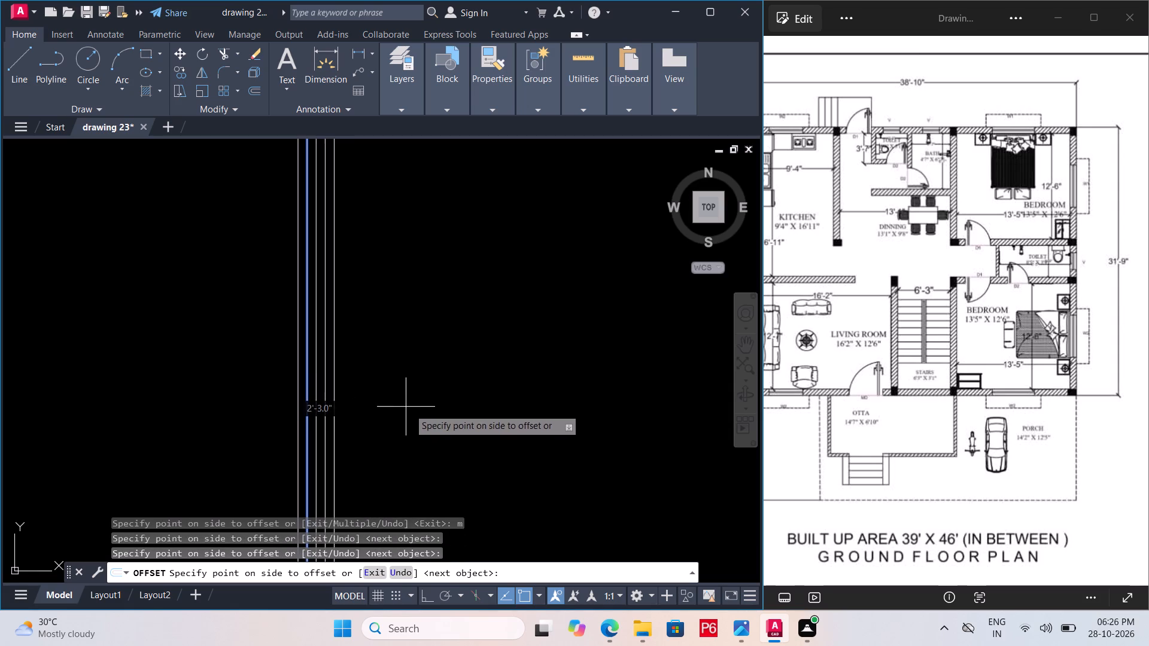
click(427, 413)
click(438, 413)
click(443, 413)
click(449, 414)
click(455, 414)
click(459, 415)
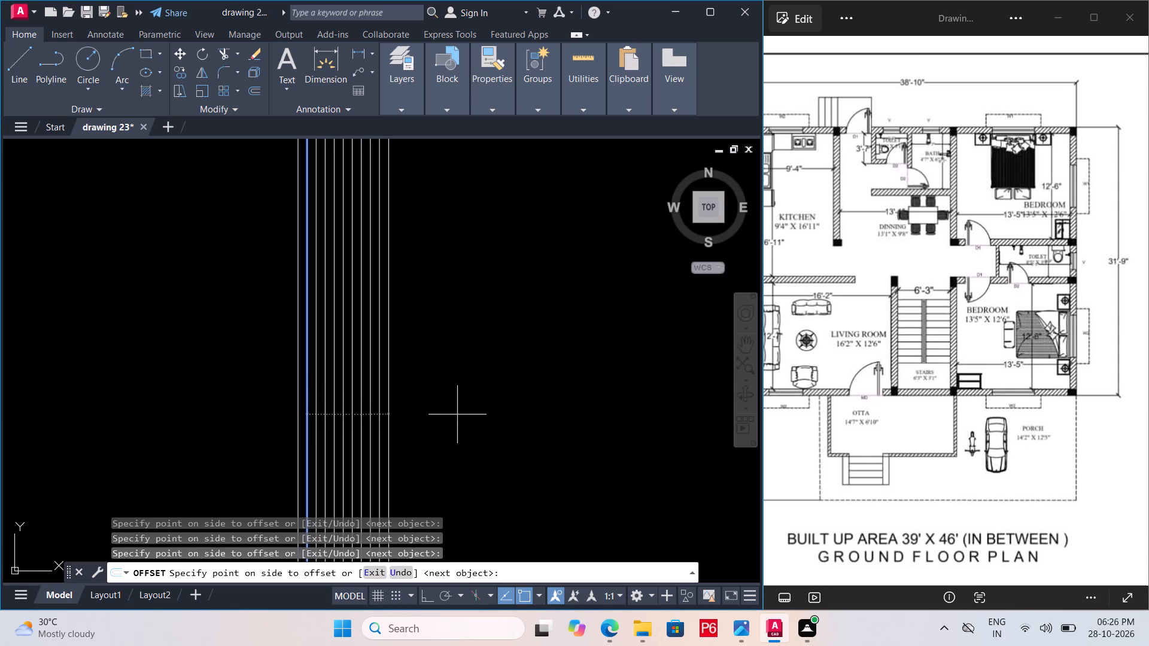
click(468, 415)
click(475, 415)
click(485, 413)
click(497, 413)
drag(505, 414, 510, 415)
drag(515, 415, 531, 415)
drag(540, 415, 551, 415)
drag(555, 415, 560, 415)
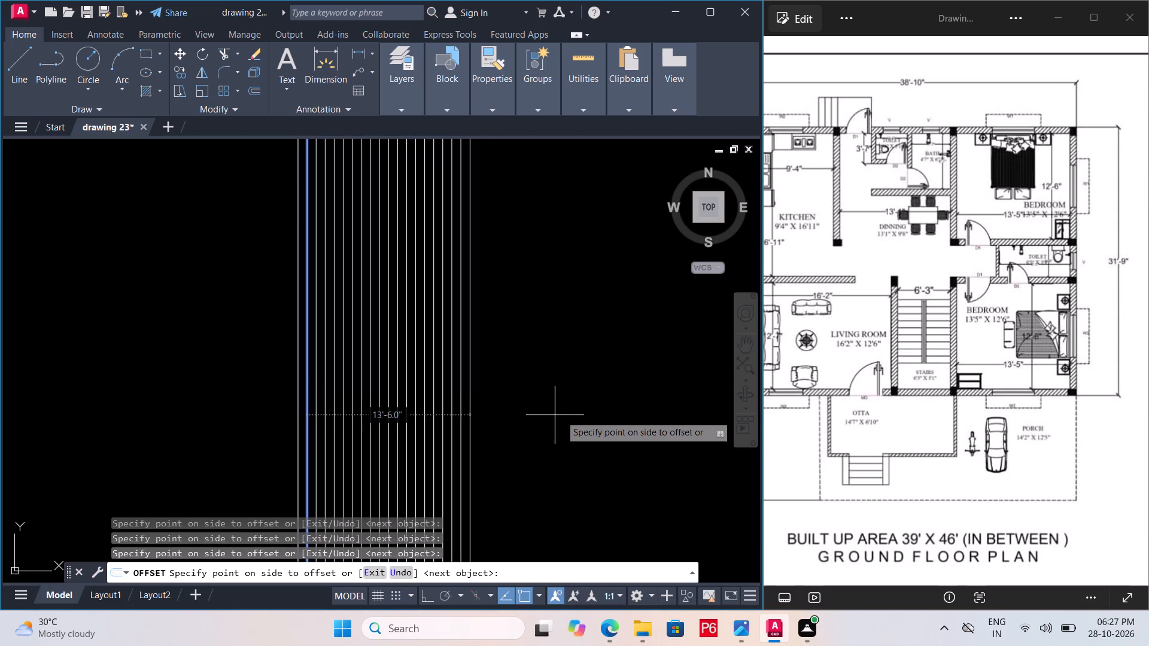
Continue the 9" inward offsets, extending the nested rectangles further toward the centre.
drag(574, 415, 580, 417)
click(582, 417)
click(597, 416)
drag(602, 415, 607, 414)
click(612, 413)
click(616, 411)
double_click(619, 410)
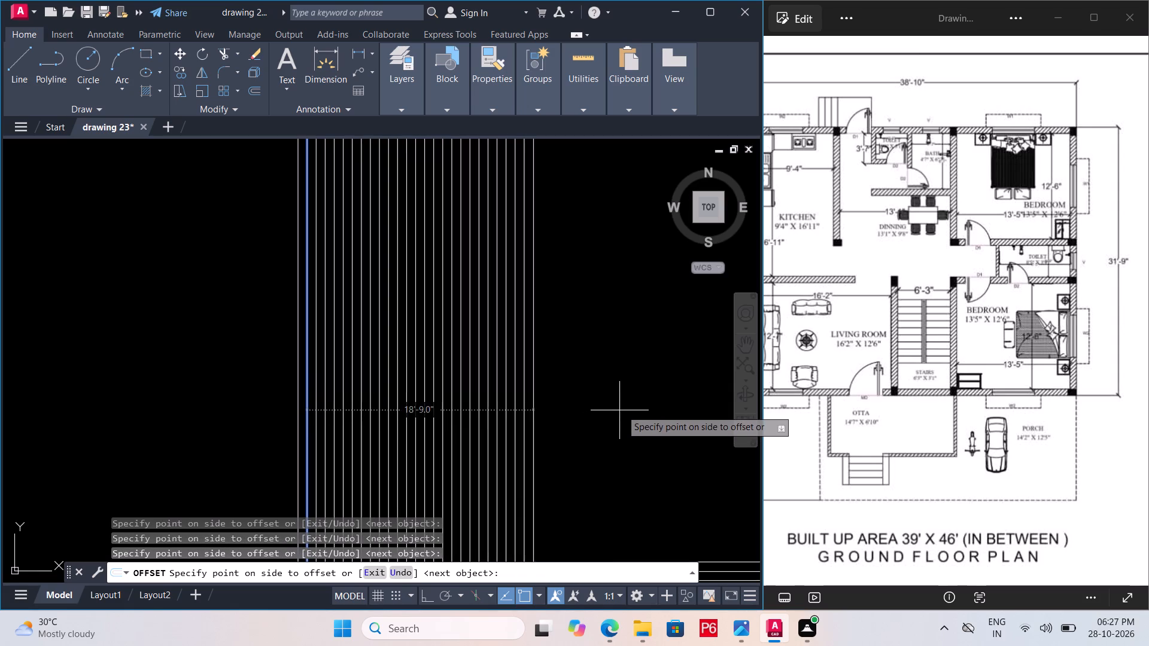
double_click(626, 407)
click(630, 406)
double_click(636, 403)
click(643, 400)
click(649, 396)
double_click(653, 392)
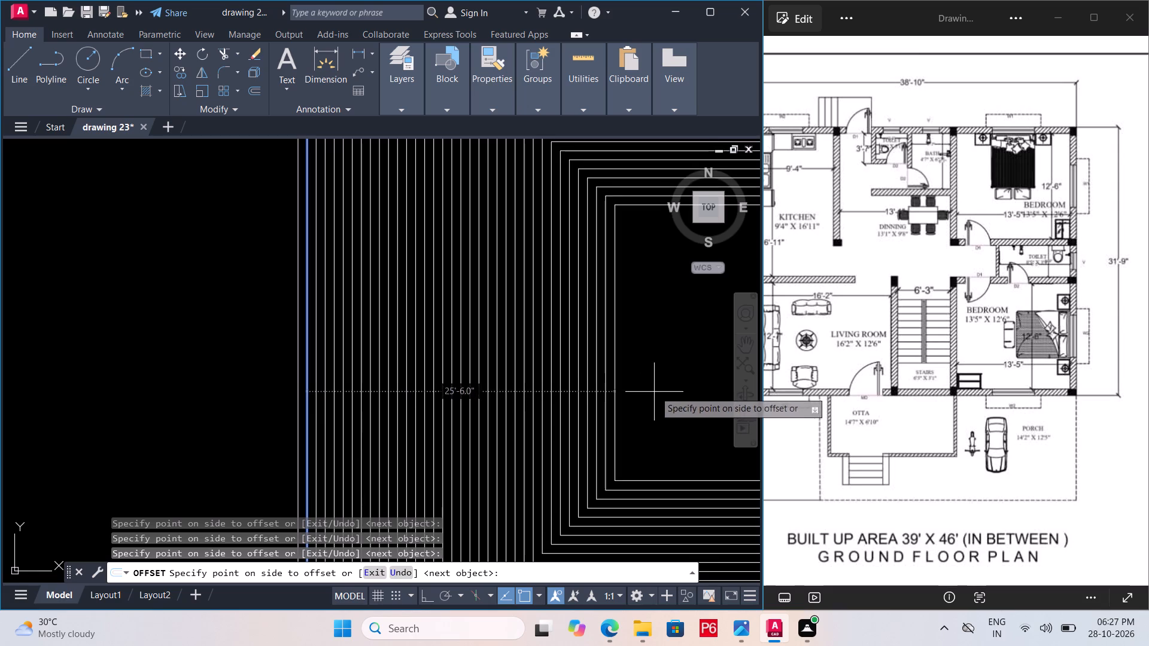
click(659, 388)
click(663, 382)
drag(665, 380, 671, 375)
click(675, 372)
click(679, 368)
click(682, 364)
Fill the remaining centre with 9" inward offsets until no further rectangle fits, and exit Offset.
scroll(364, 375, down, 3)
scroll(442, 377, up, 4)
double_click(461, 358)
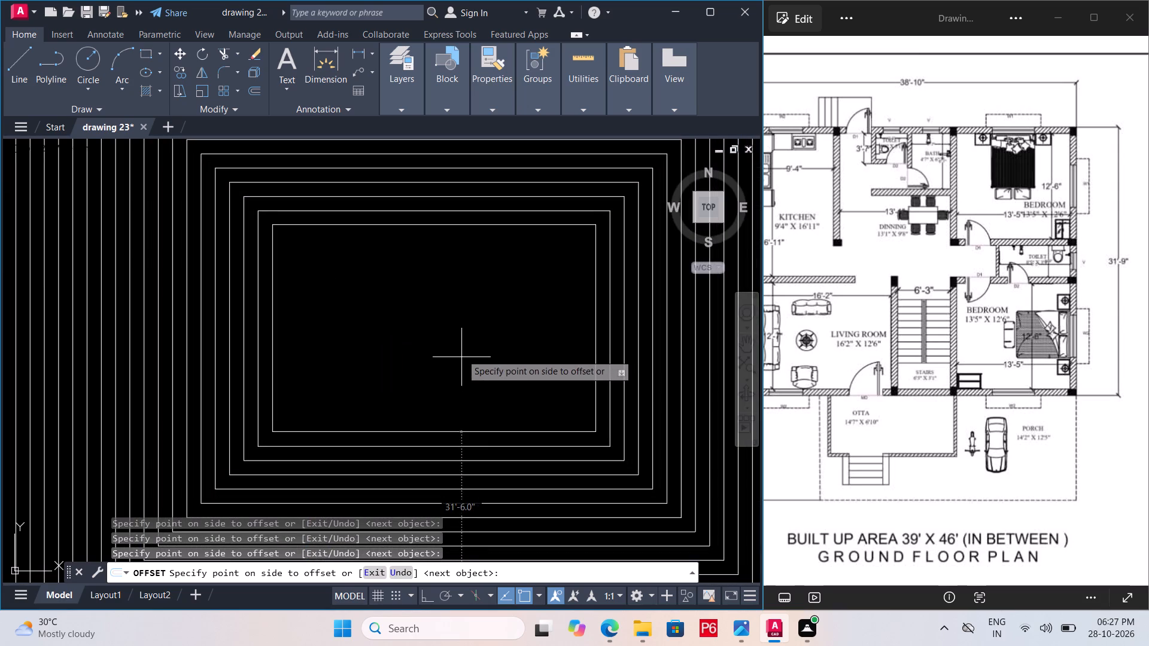
click(461, 352)
click(457, 343)
click(452, 339)
click(449, 337)
triple_click(445, 334)
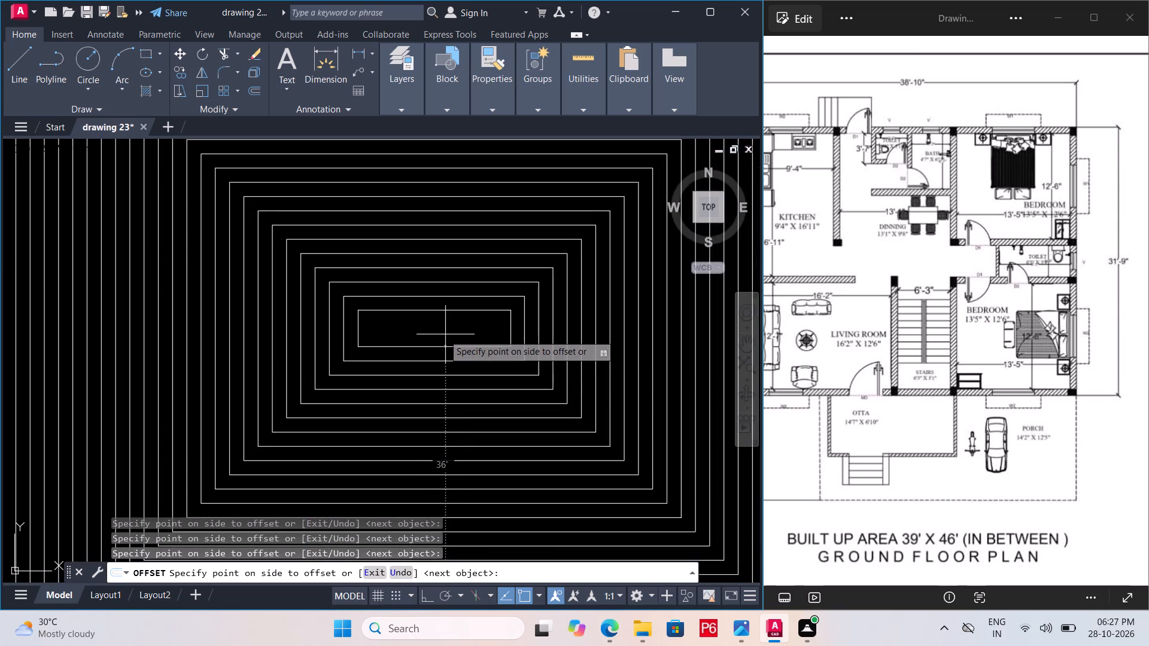
click(443, 334)
click(439, 337)
scroll(455, 343, up, 3)
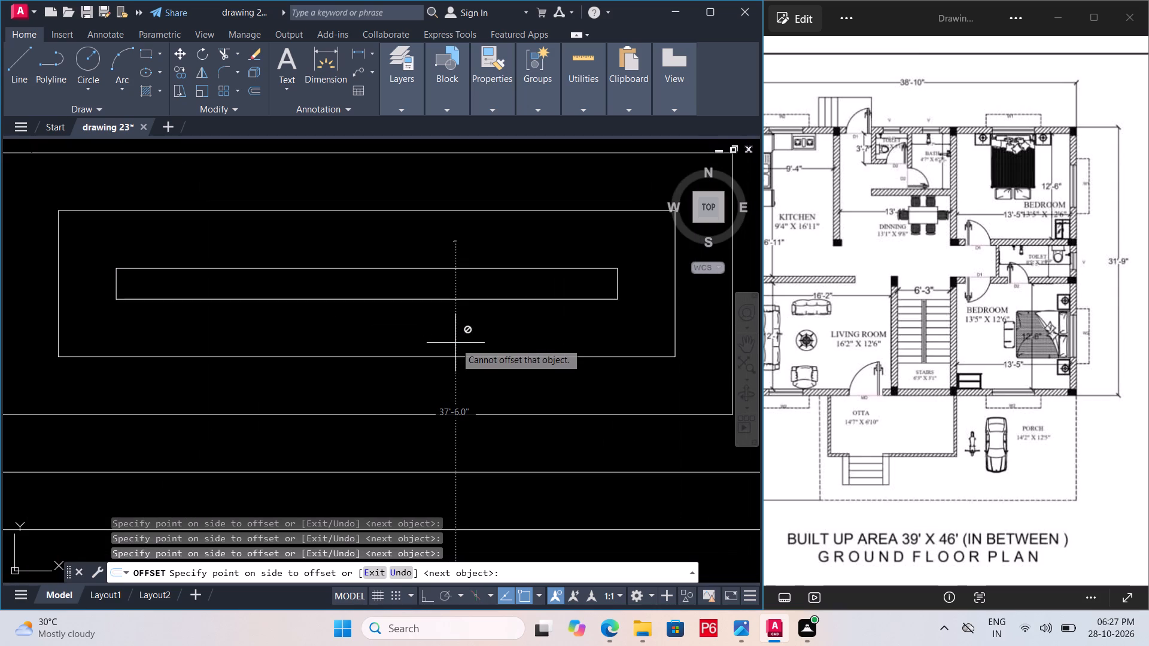
key(space)
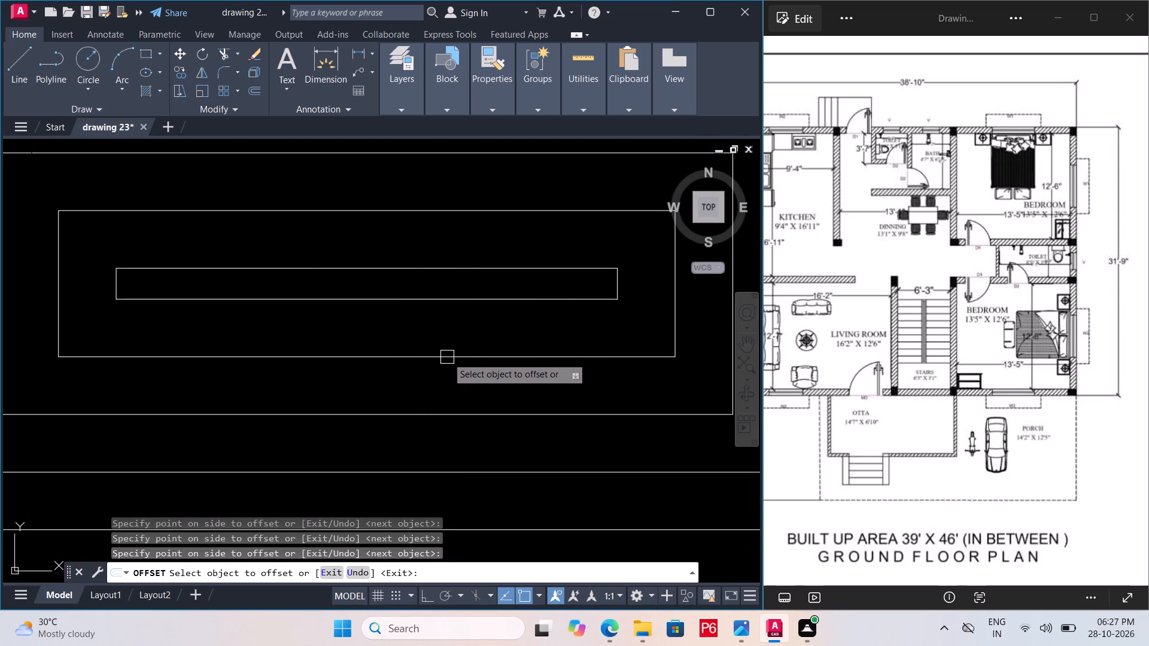
text(tr)
key(space)
key(space)
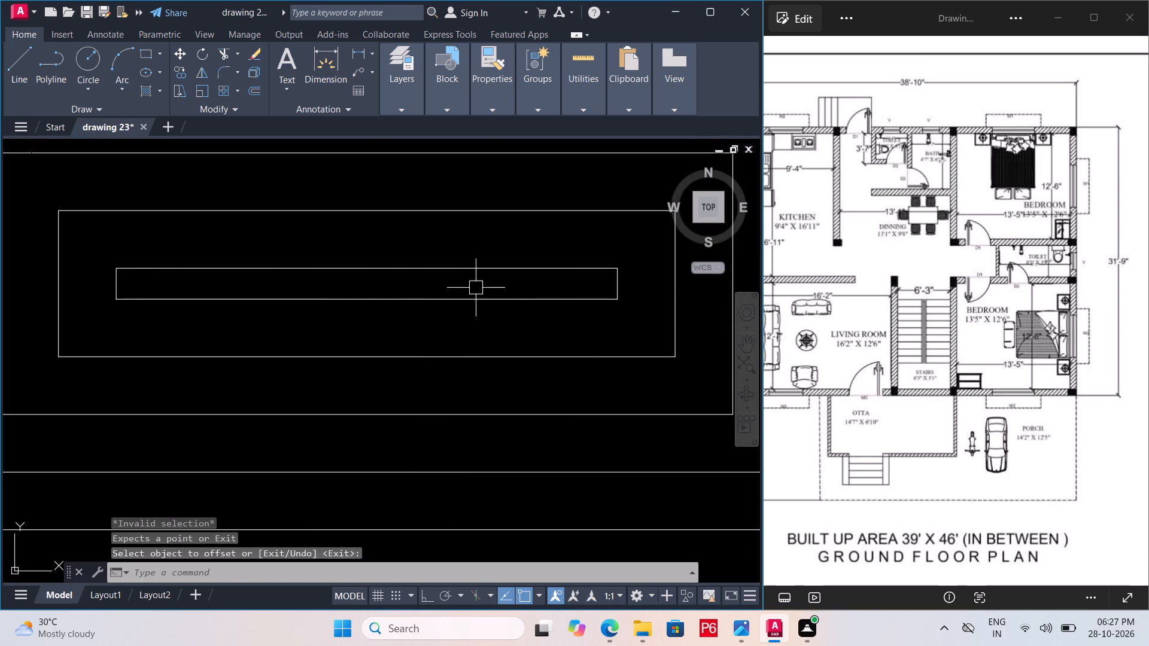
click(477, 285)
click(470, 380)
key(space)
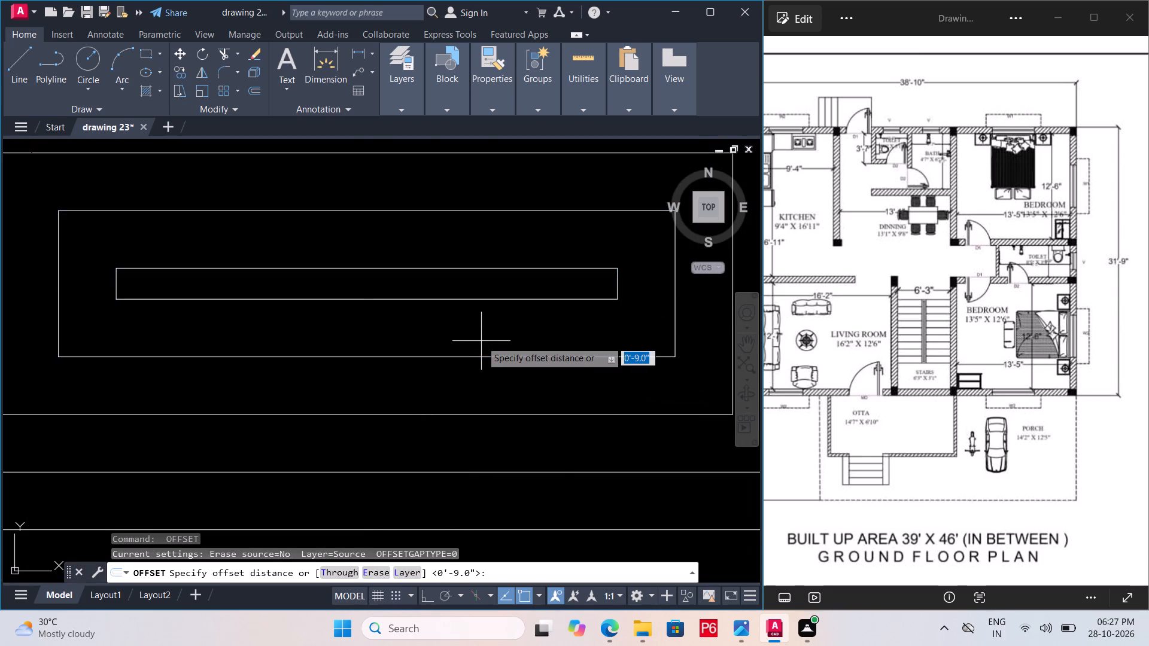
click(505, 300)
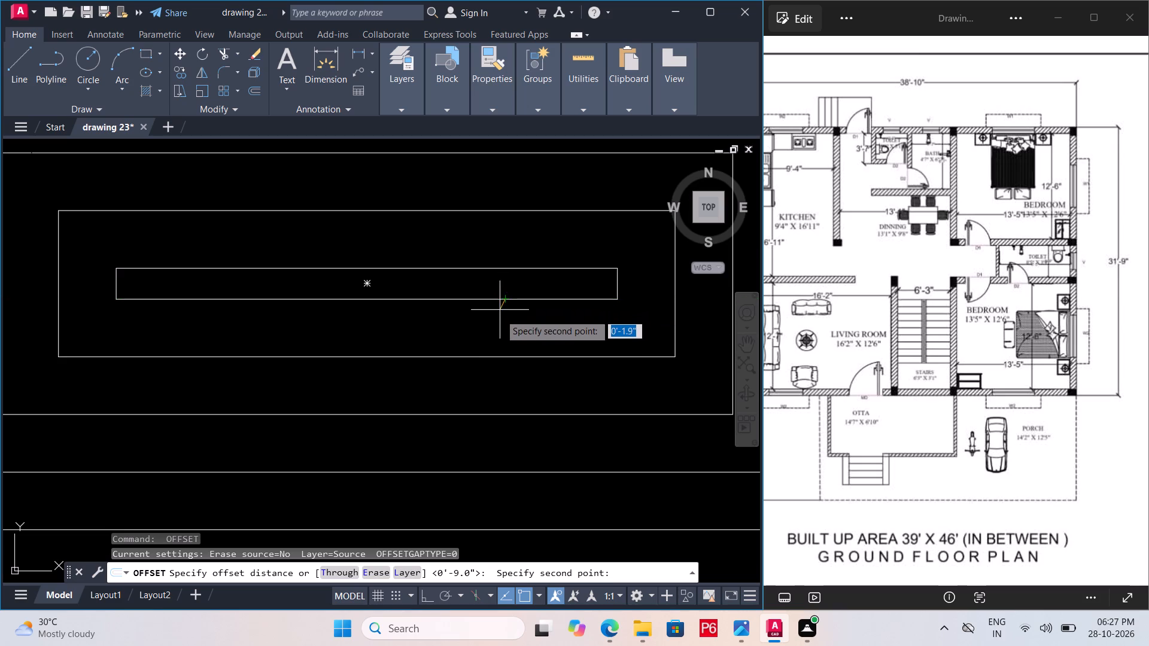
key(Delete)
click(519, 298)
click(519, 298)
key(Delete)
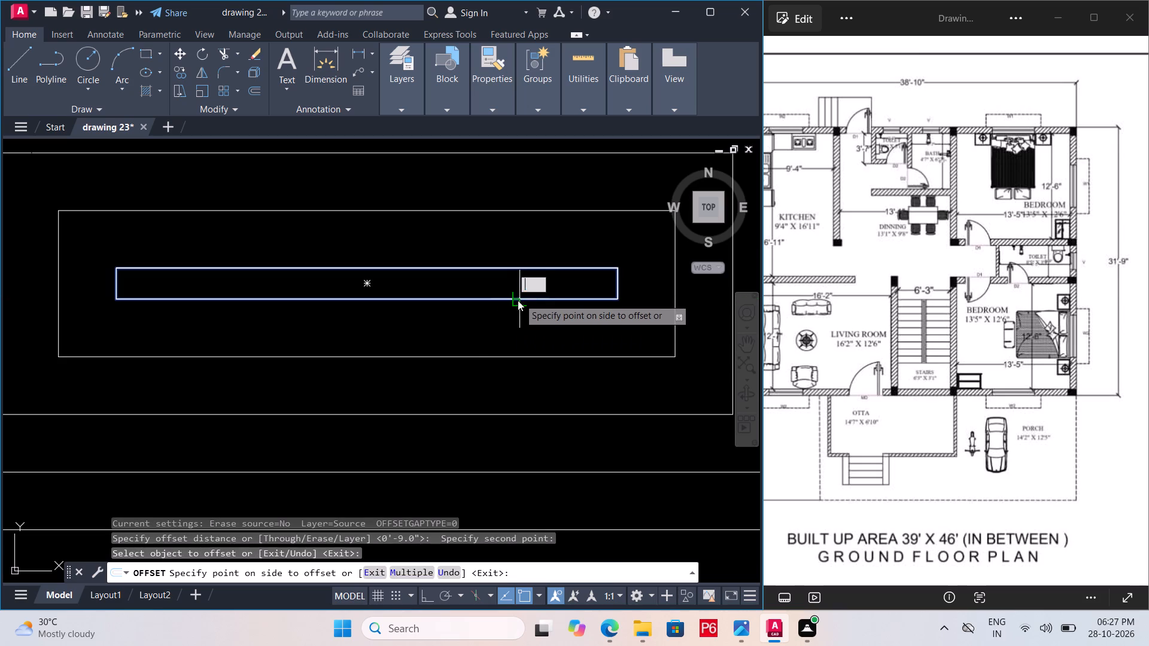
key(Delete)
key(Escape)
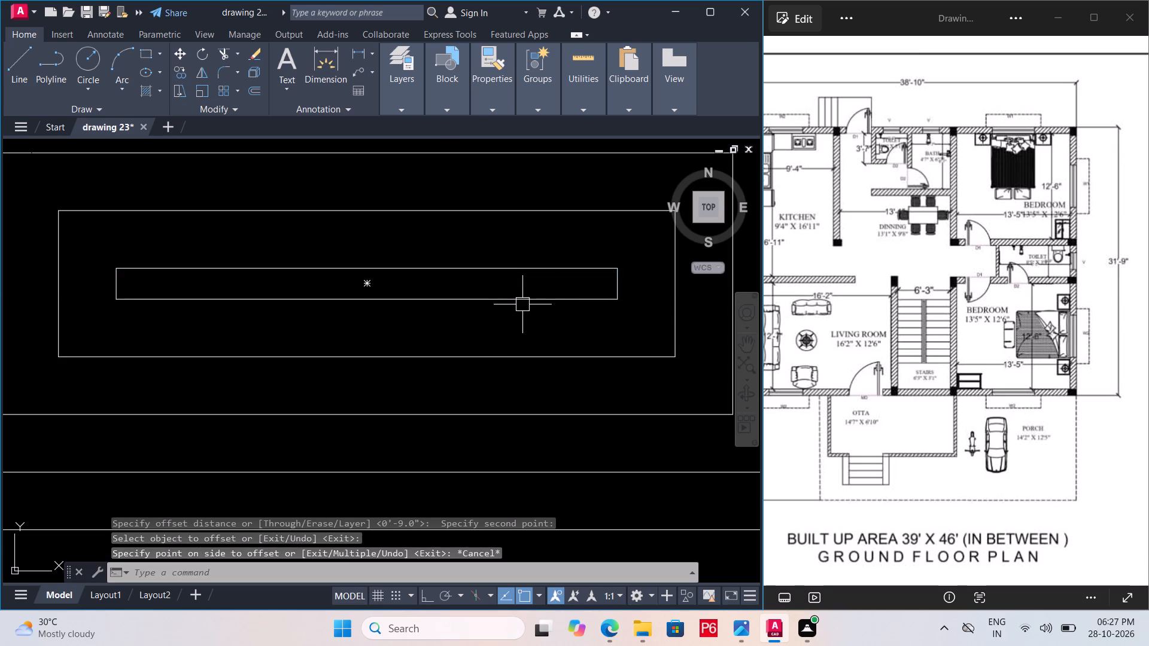
Save the drawing.
key(ctrl+s)
key(ctrl+s)
key(ctrl+s)
key(ctrl+s)
key(ctrl+s)
Erase the five innermost nested rectangles one at a time, starting with the narrow one at the centre.
click(533, 298)
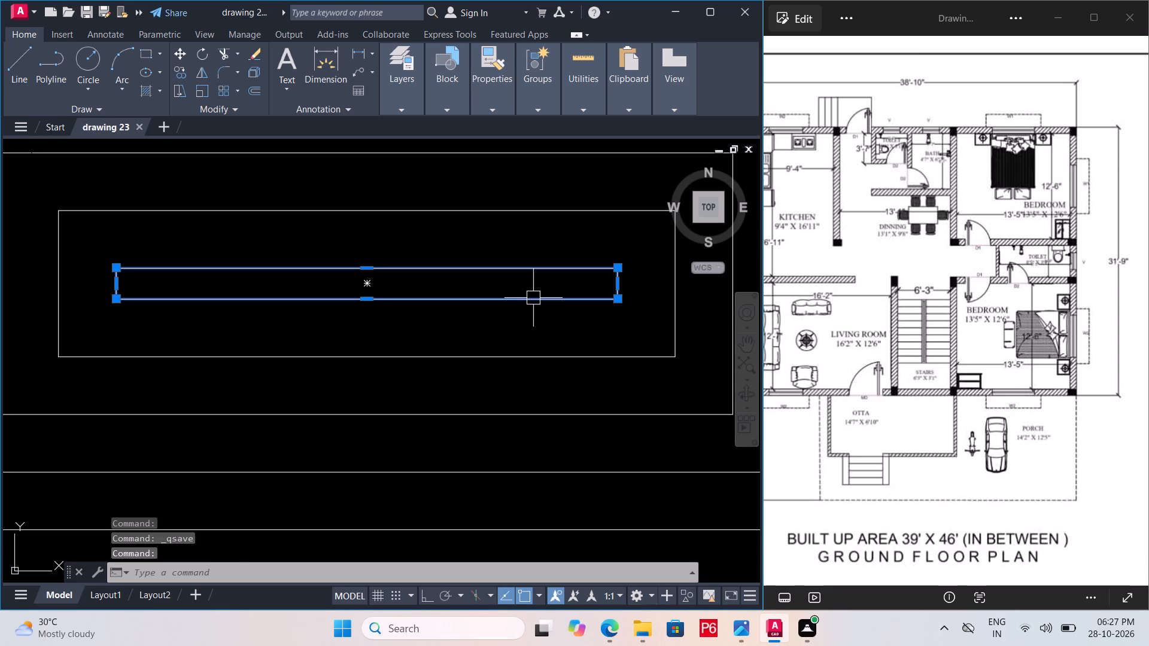
key(Delete)
click(546, 356)
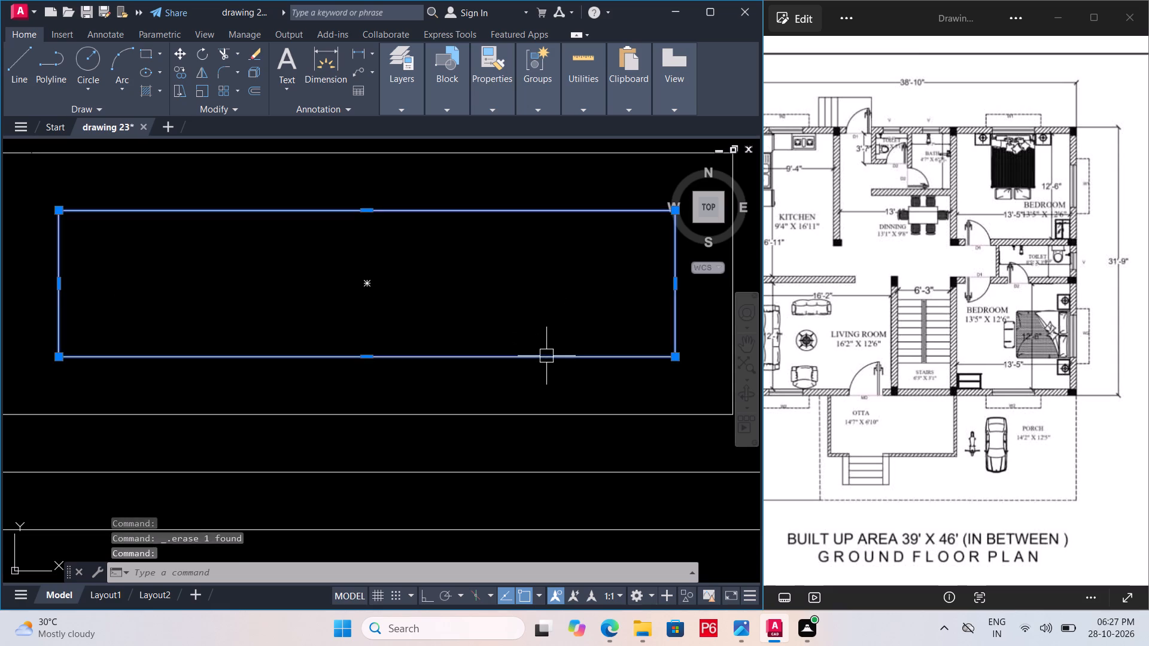
key(Delete)
scroll(454, 303, down, 2)
click(478, 350)
key(Delete)
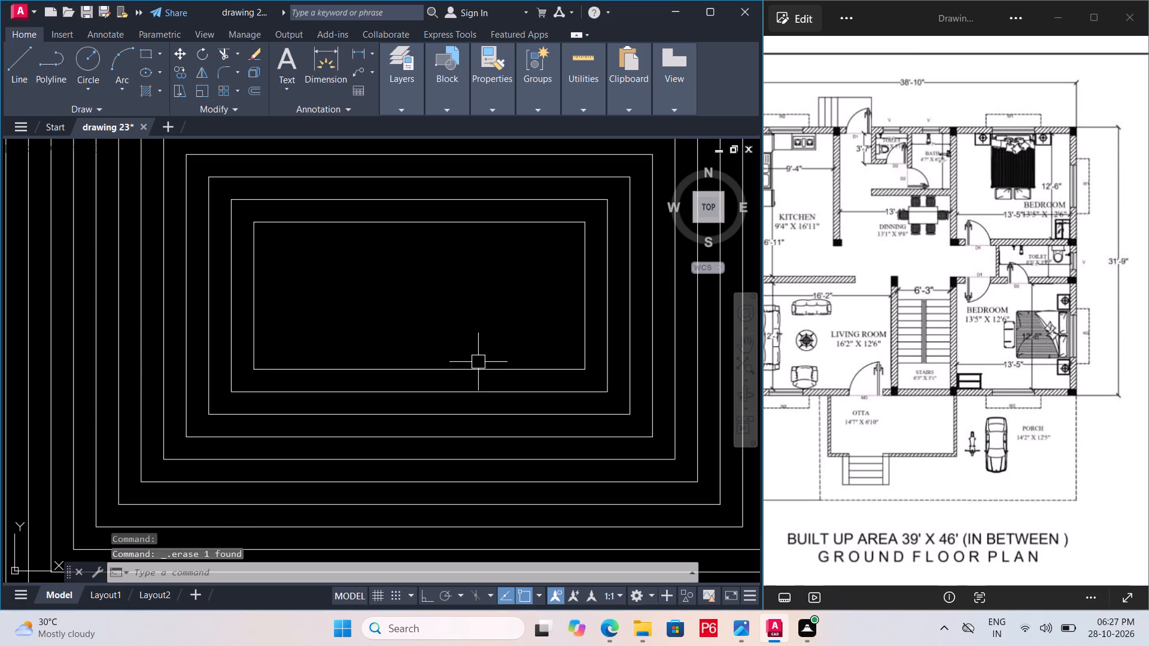
click(478, 365)
key(Delete)
click(478, 388)
key(Delete)
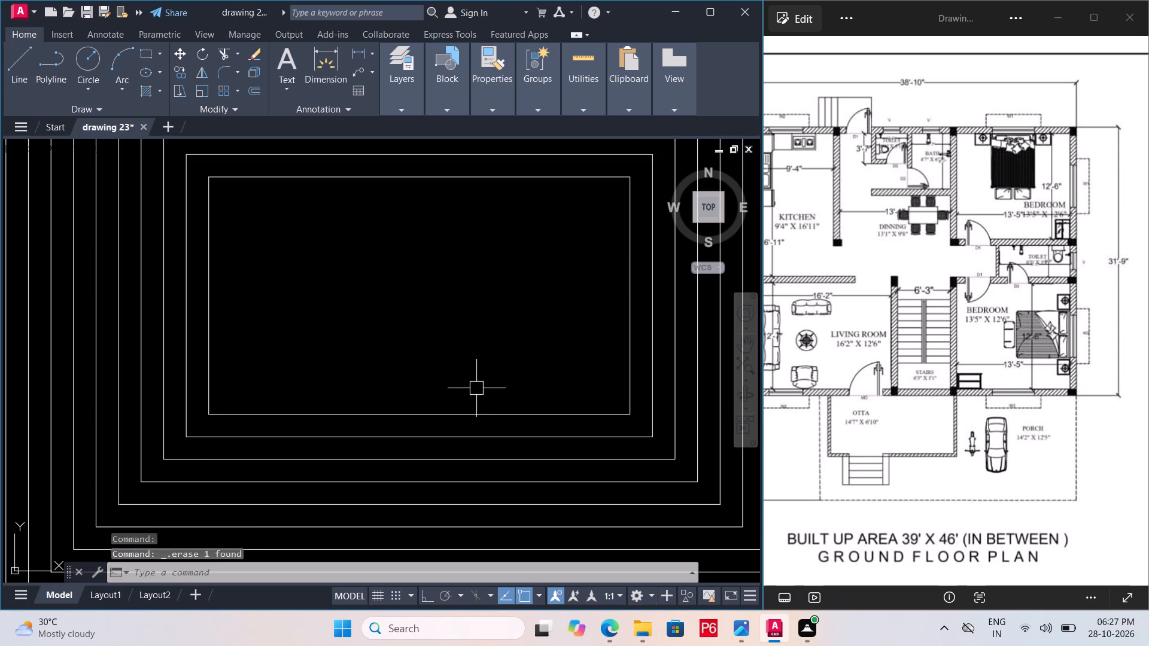
Erase the next four nested rectangles, working outward from the cleared centre.
scroll(418, 309, down, 1)
click(445, 373)
key(Delete)
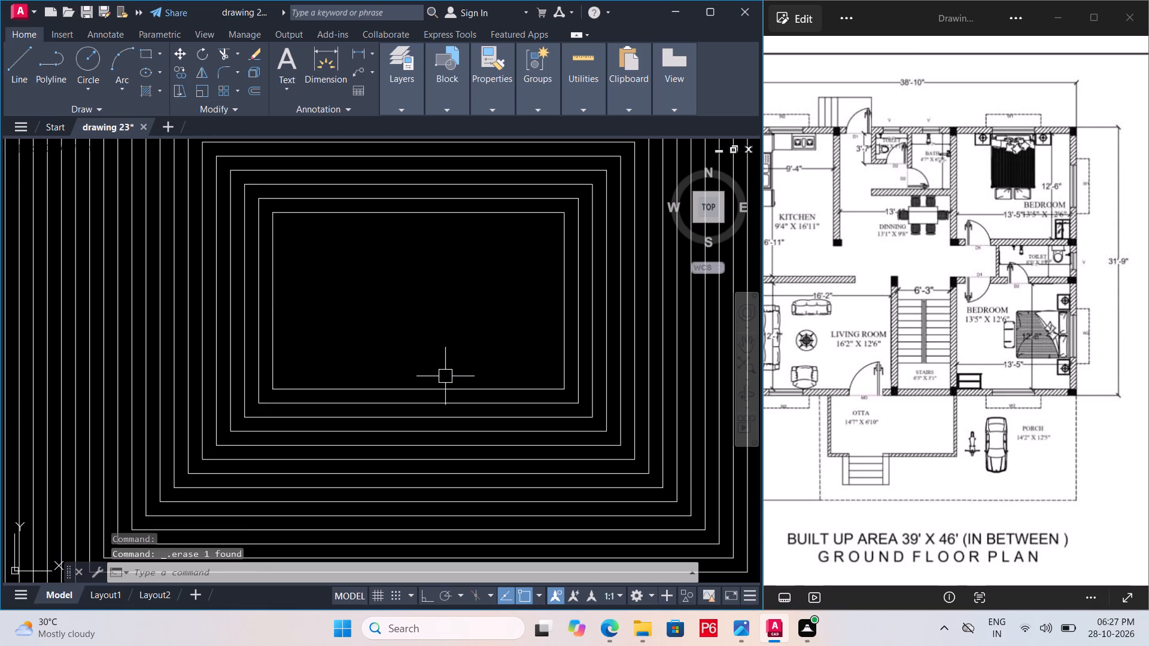
click(446, 384)
key(Delete)
click(448, 400)
key(Delete)
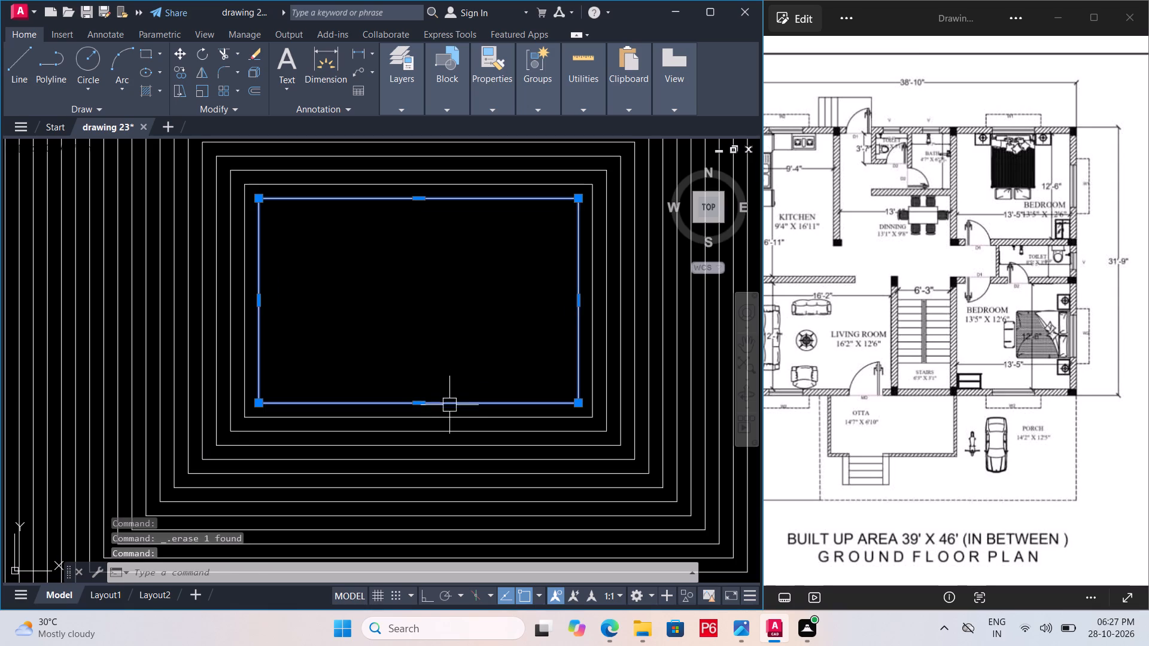
click(451, 417)
scroll(425, 357, down, 2)
key(Delete)
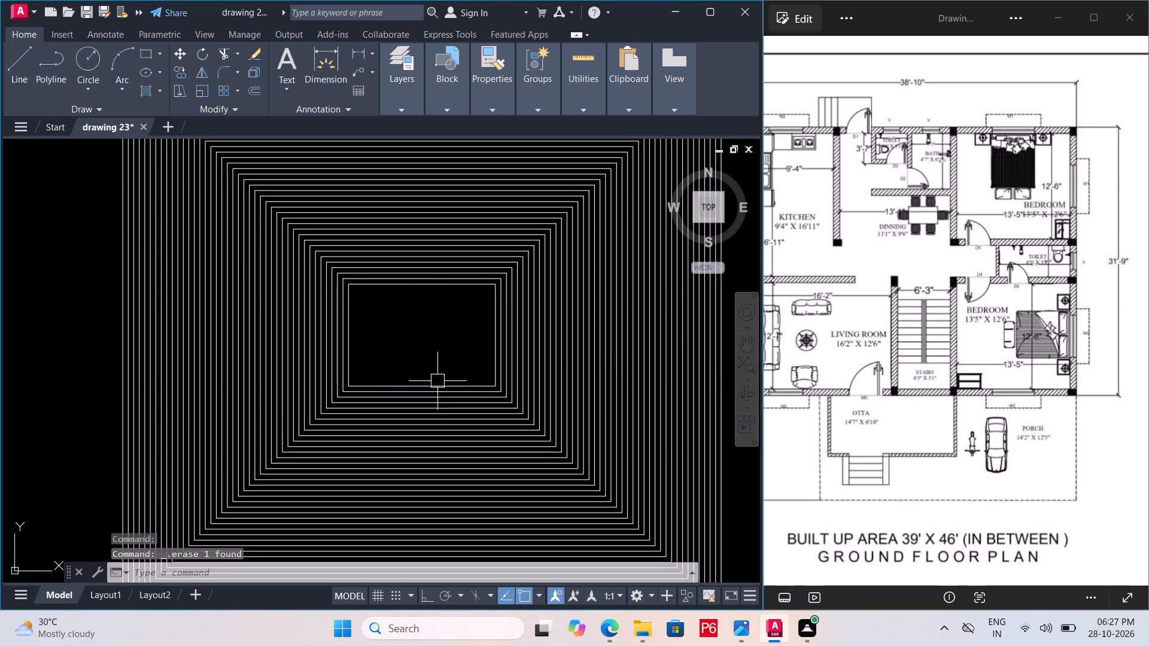
Erase six more of the innermost rectangles individually to widen the cleared centre.
click(439, 384)
key(Delete)
click(440, 390)
key(Delete)
click(442, 395)
key(Delete)
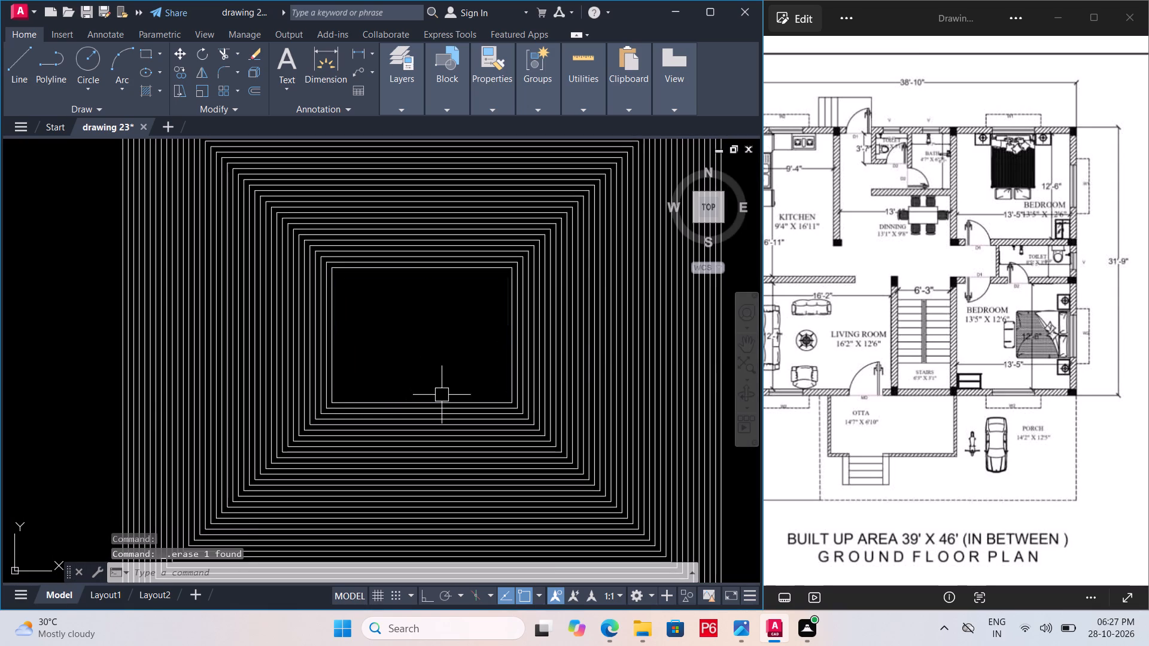
click(442, 399)
key(Delete)
click(442, 406)
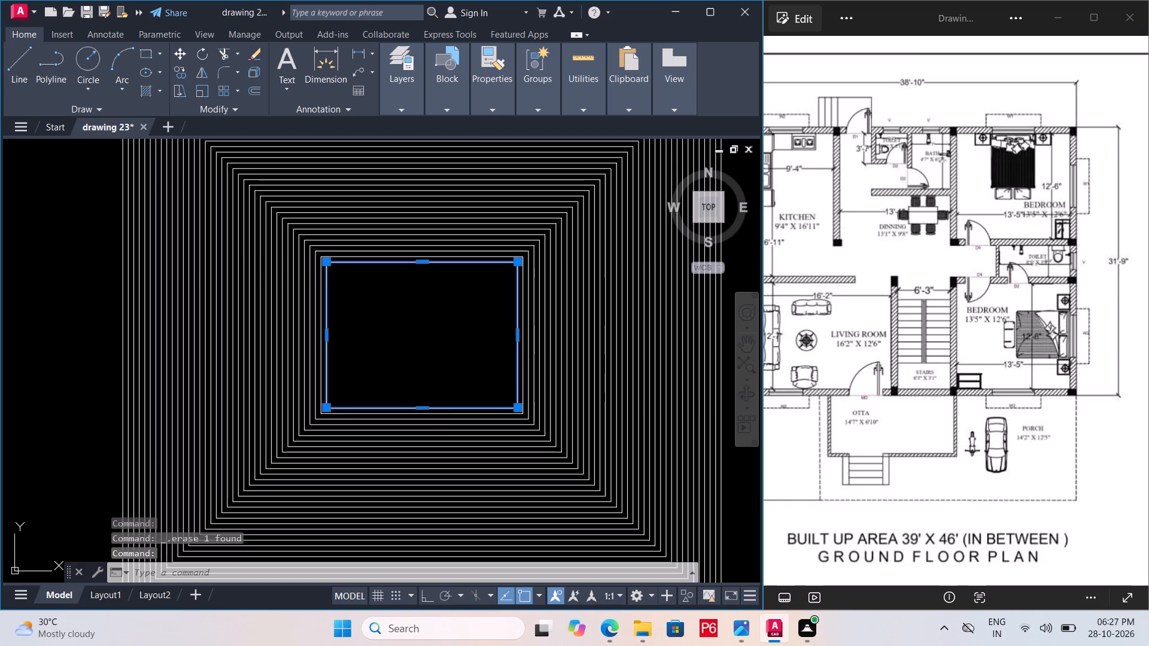
key(Delete)
click(440, 409)
key(Delete)
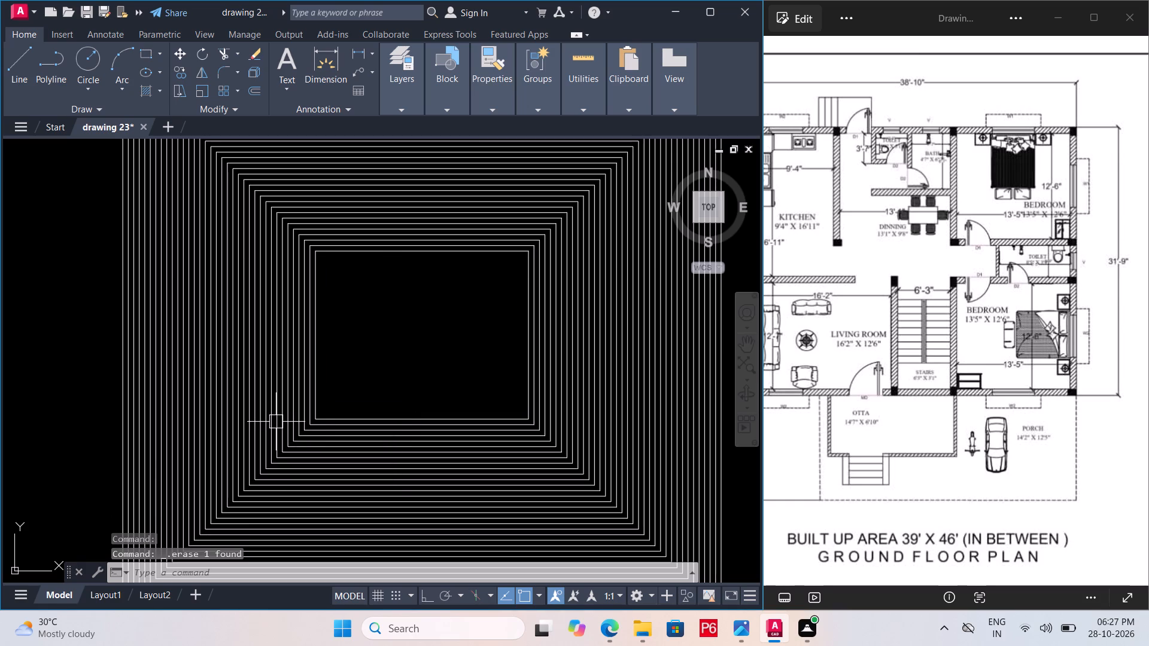
Erase another four rectangles bordering the cleared centre, still working outward.
key(Delete)
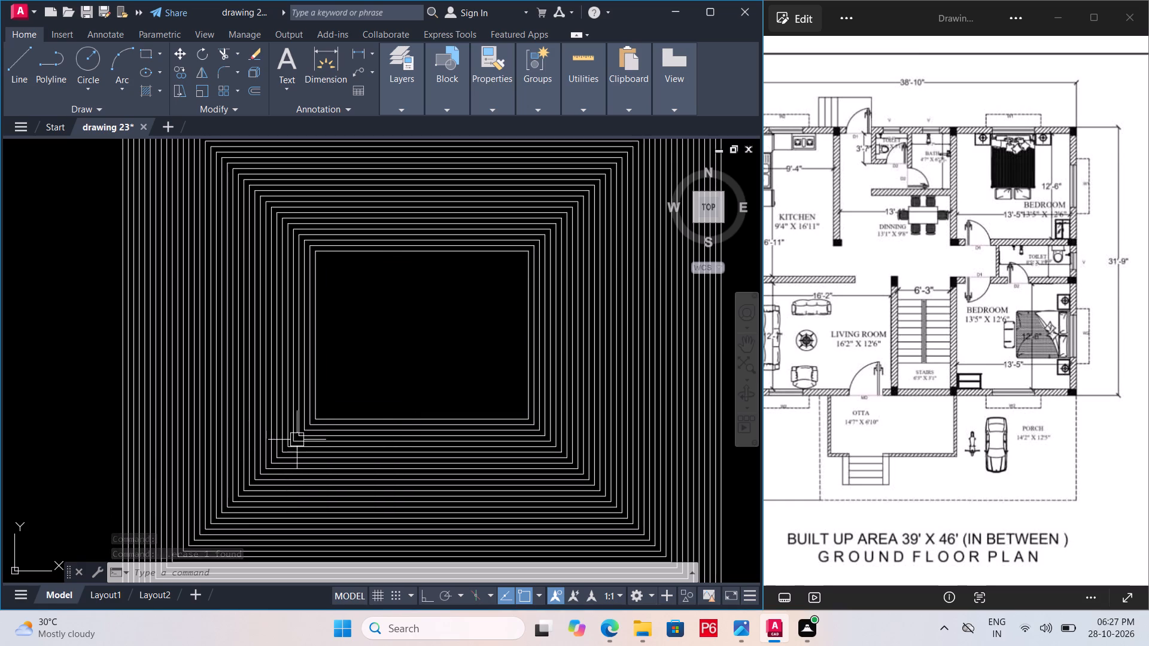
click(342, 414)
key(Delete)
click(344, 424)
key(Delete)
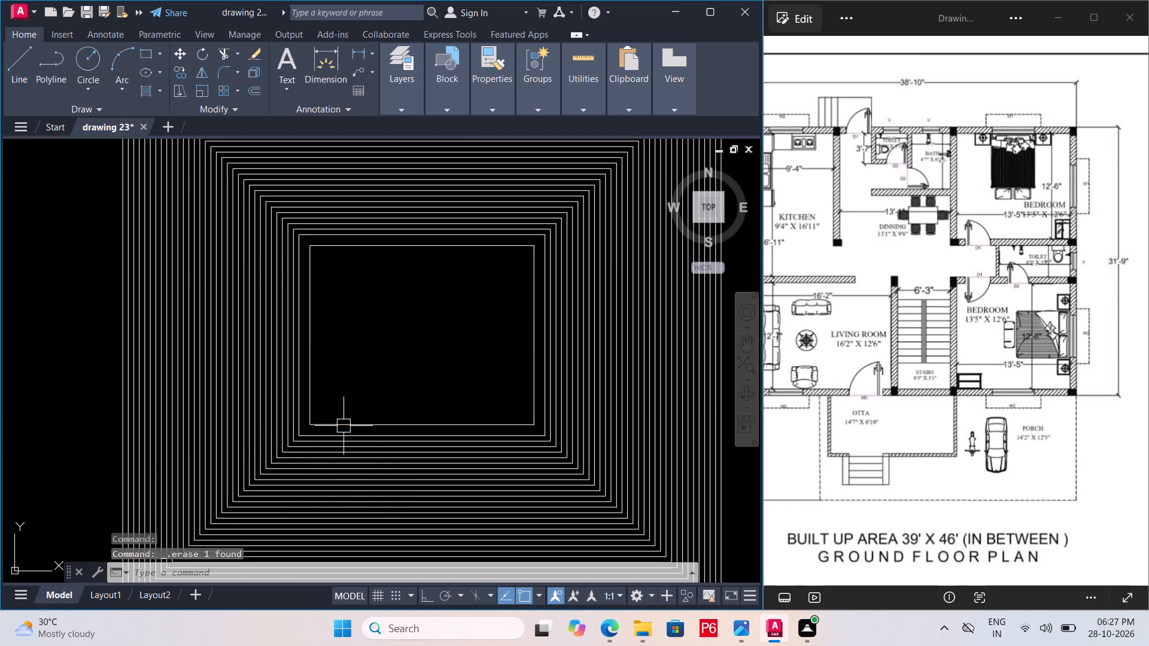
click(344, 432)
key(Delete)
click(355, 418)
key(Delete)
click(355, 423)
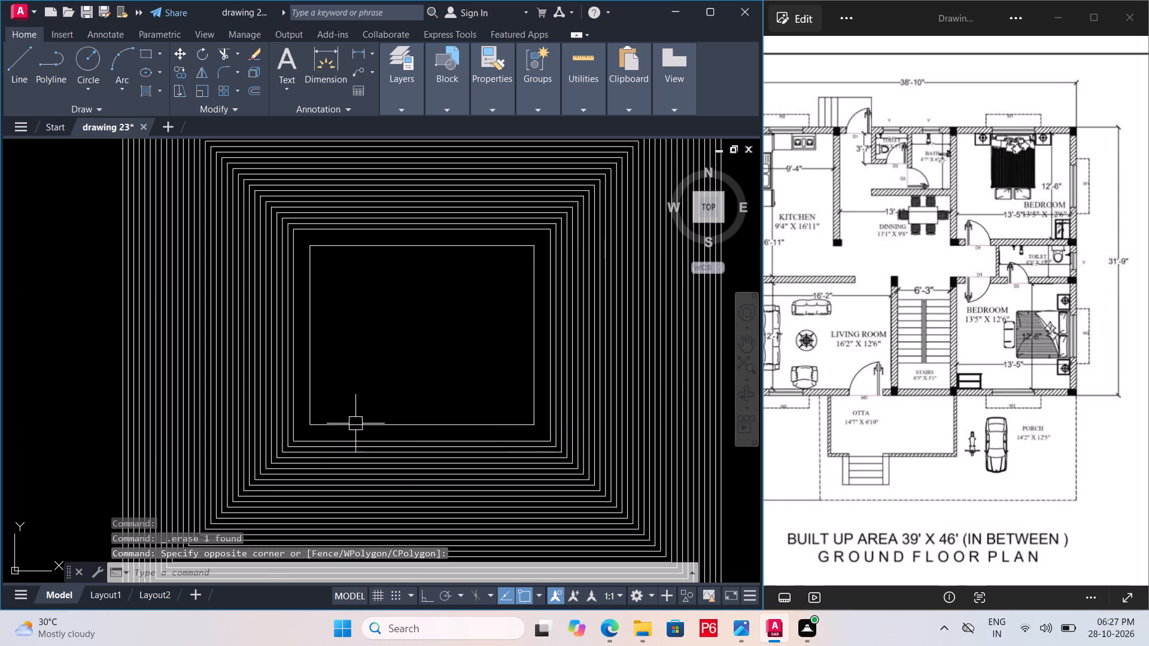
click(355, 423)
click(355, 425)
key(Delete)
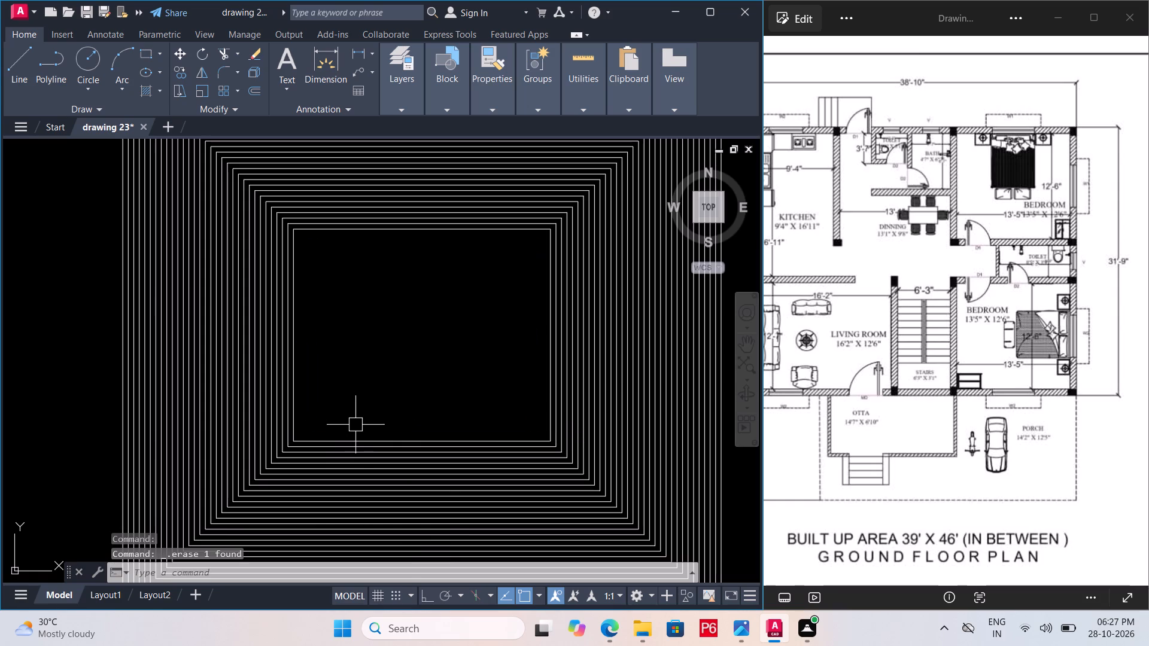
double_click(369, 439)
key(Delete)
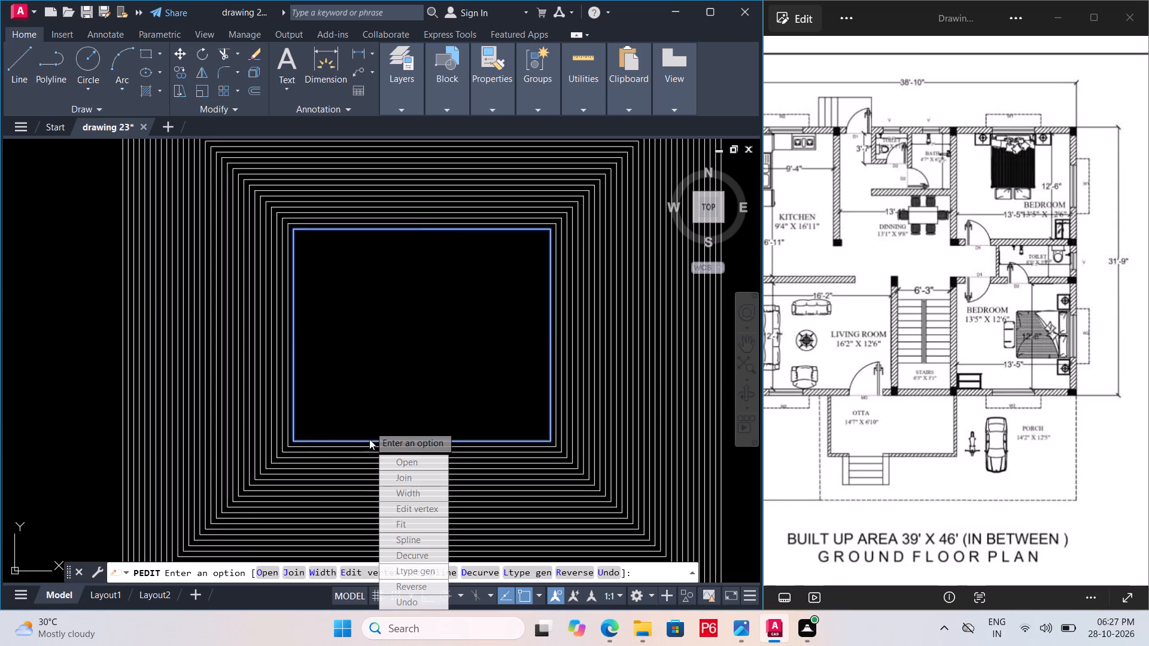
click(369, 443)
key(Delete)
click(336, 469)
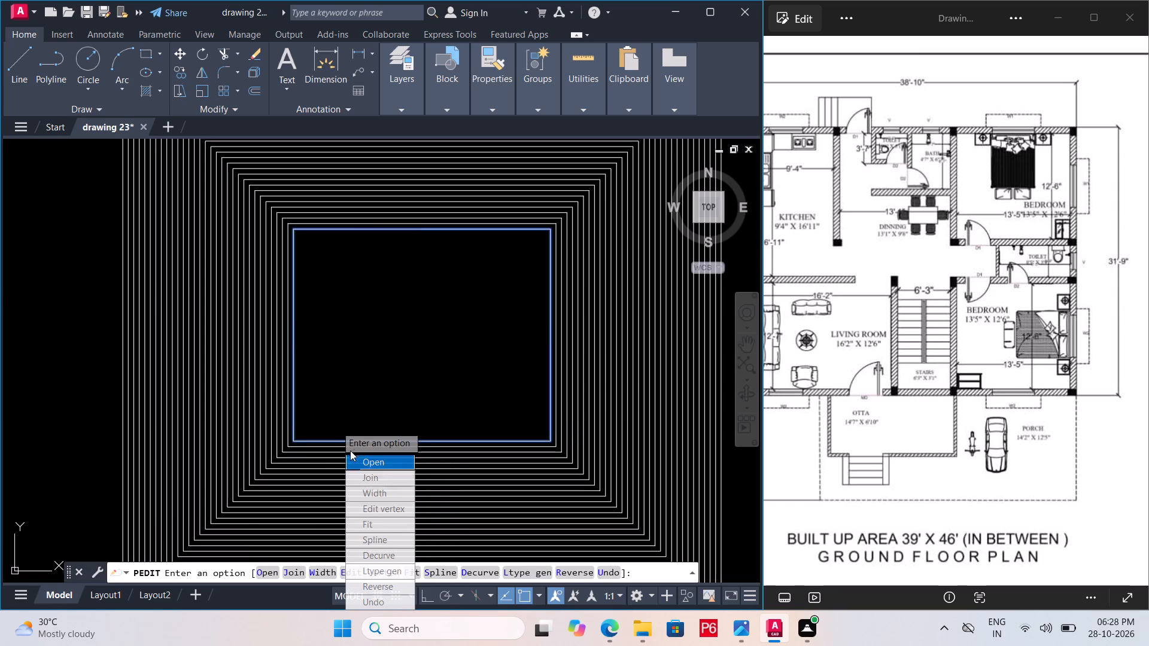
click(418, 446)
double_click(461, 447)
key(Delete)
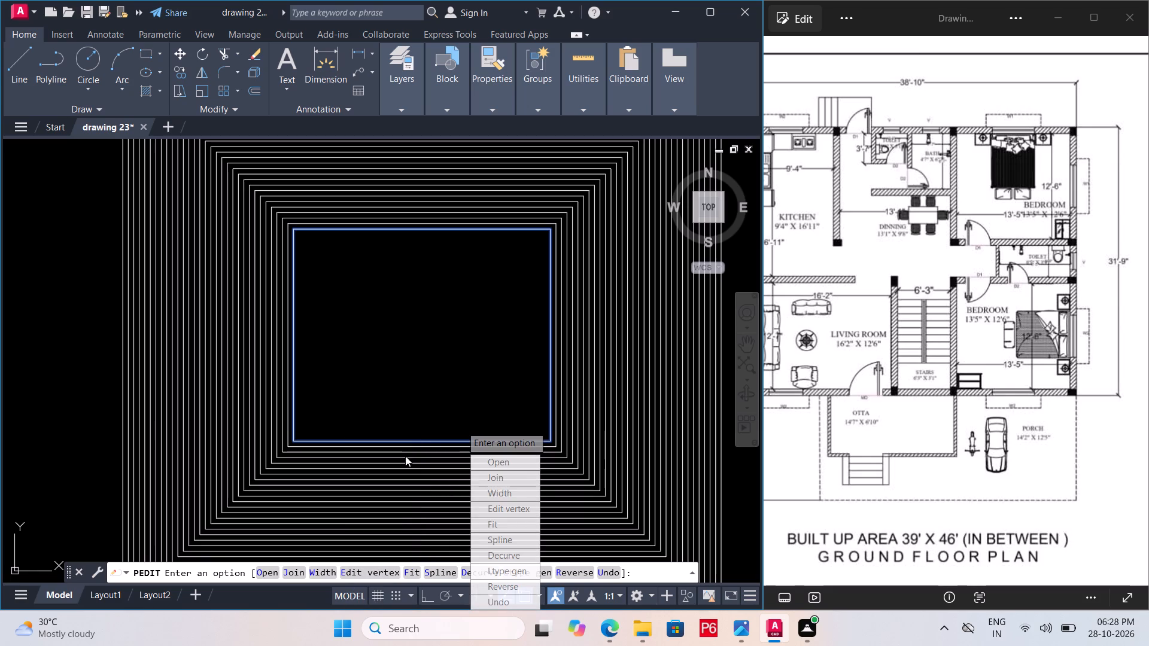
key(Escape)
Save the drawing with the inner rectangles erased so far.
key(ctrl+s)
key(ctrl+s)
key(ctrl+s)
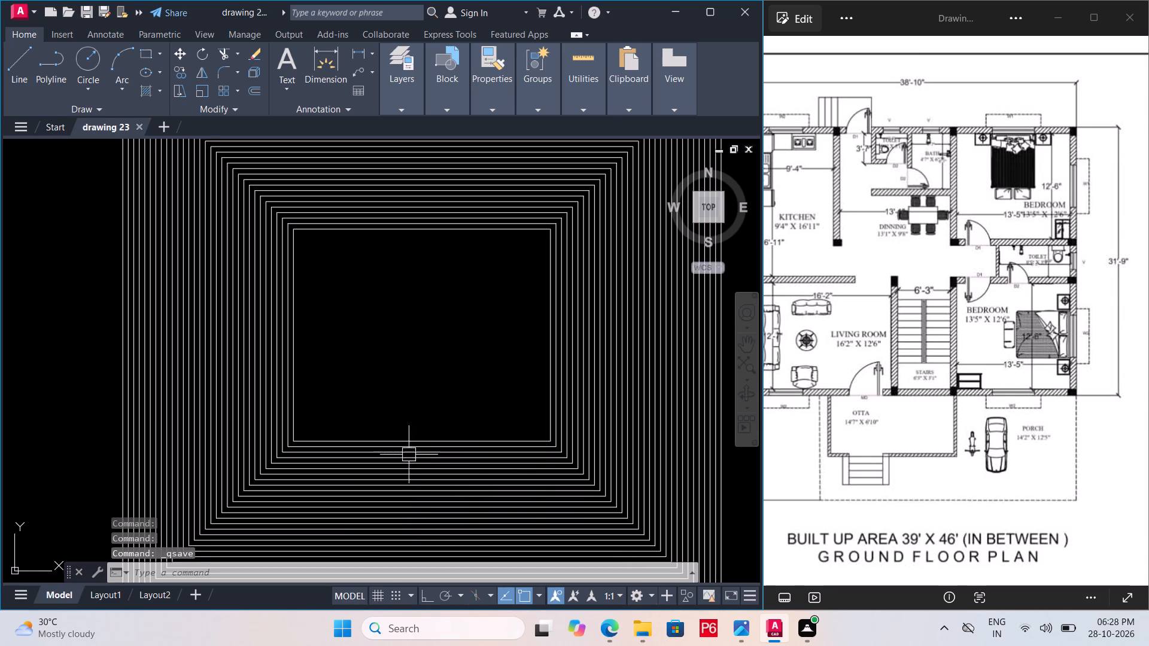
Erase the three rectangles directly surrounding the innermost one, leaving the innermost in place.
ctrl+click(409, 454)
key(Delete)
click(424, 447)
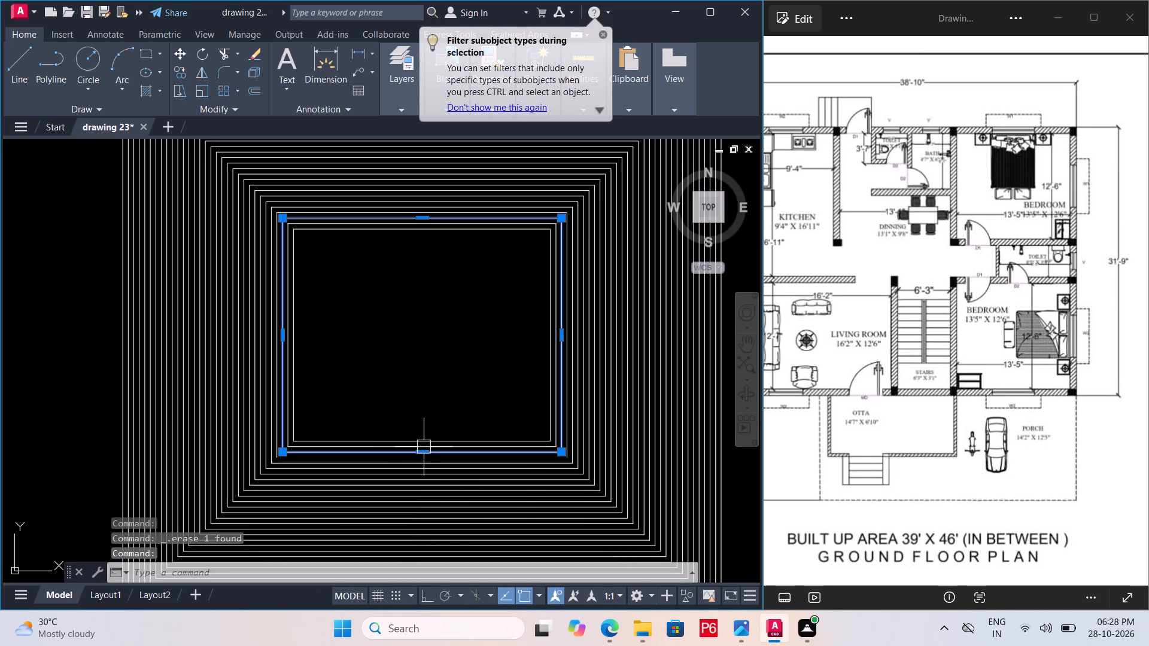
key(Delete)
click(425, 443)
key(Delete)
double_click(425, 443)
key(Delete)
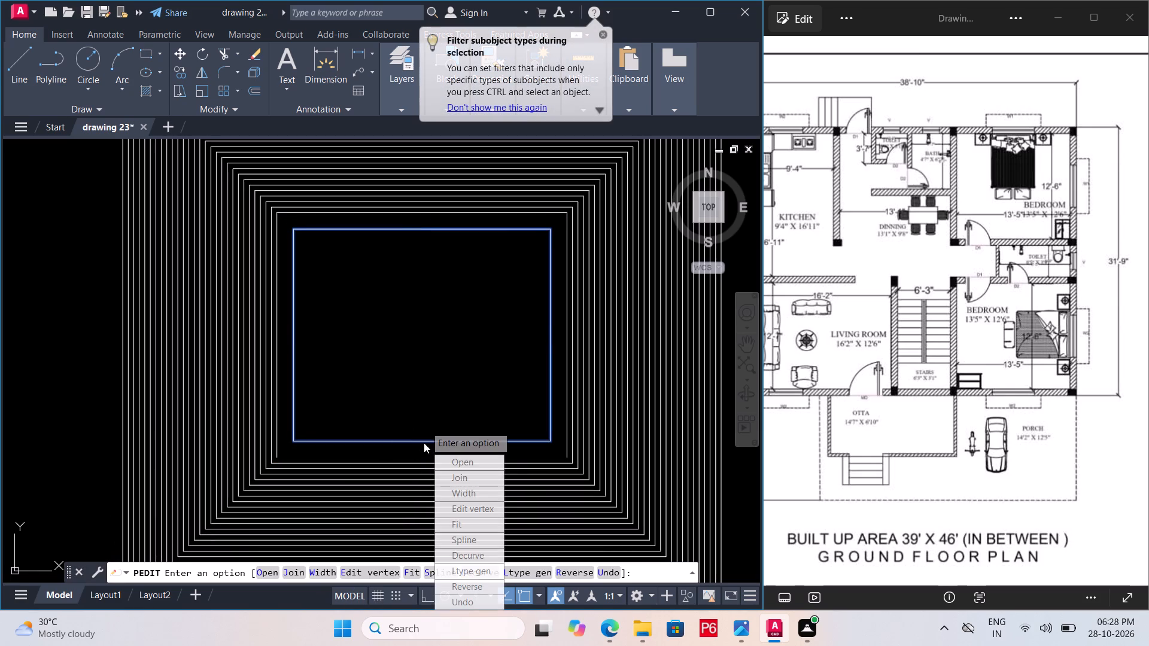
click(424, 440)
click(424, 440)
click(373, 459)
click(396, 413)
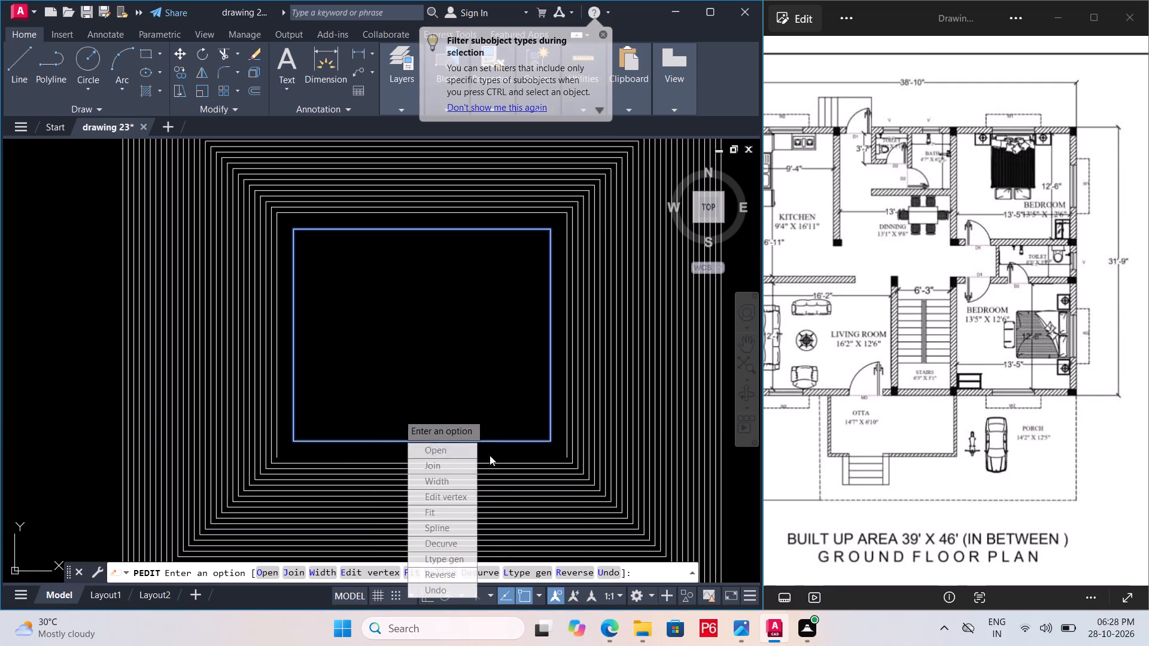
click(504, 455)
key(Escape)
Save the drawing again.
key(ctrl+s)
key(ctrl+s)
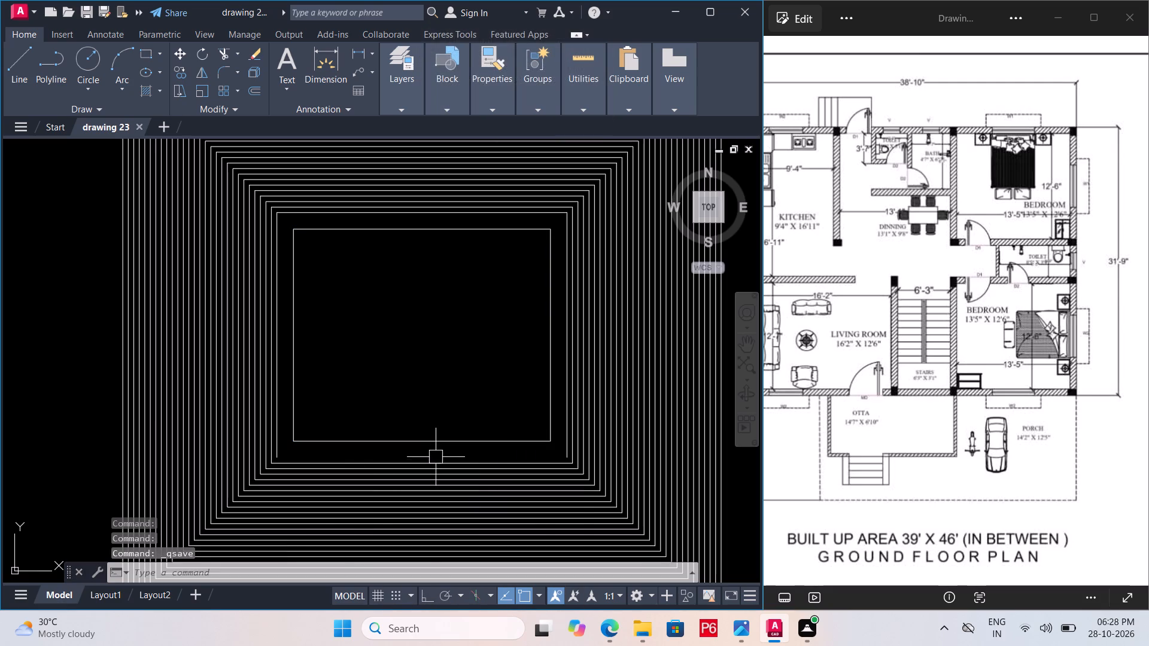
key(ctrl+s)
Erase the isolated innermost rectangle and the next three rectangles around it.
click(421, 442)
key(Delete)
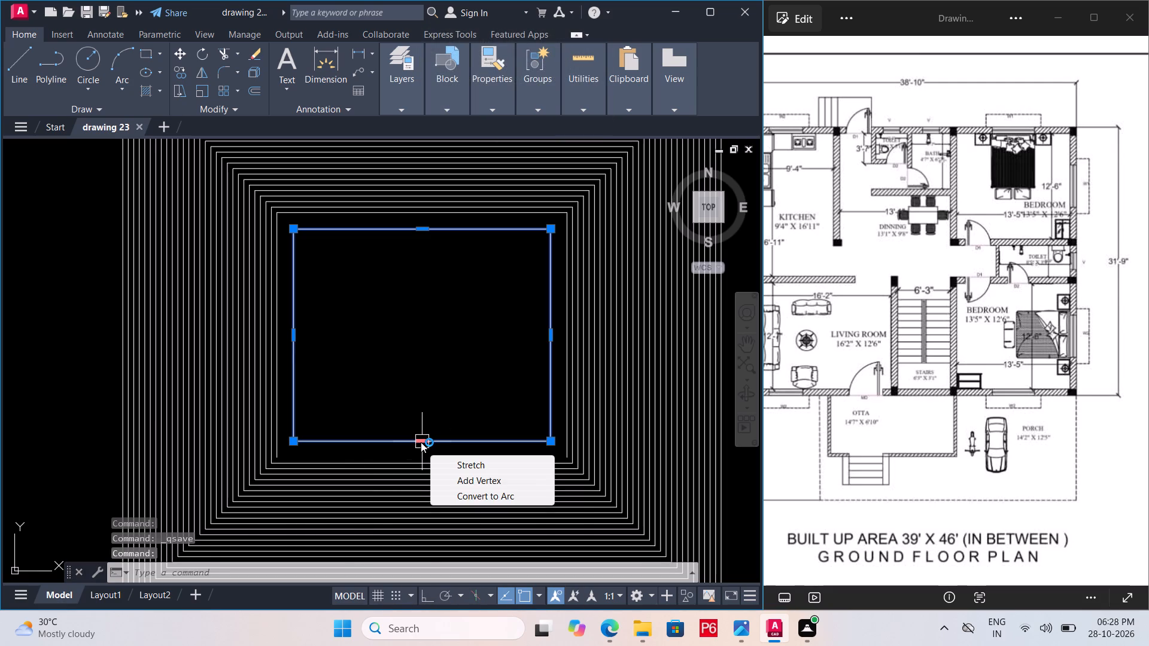
key(Delete)
key(Delete)
key(Delete)
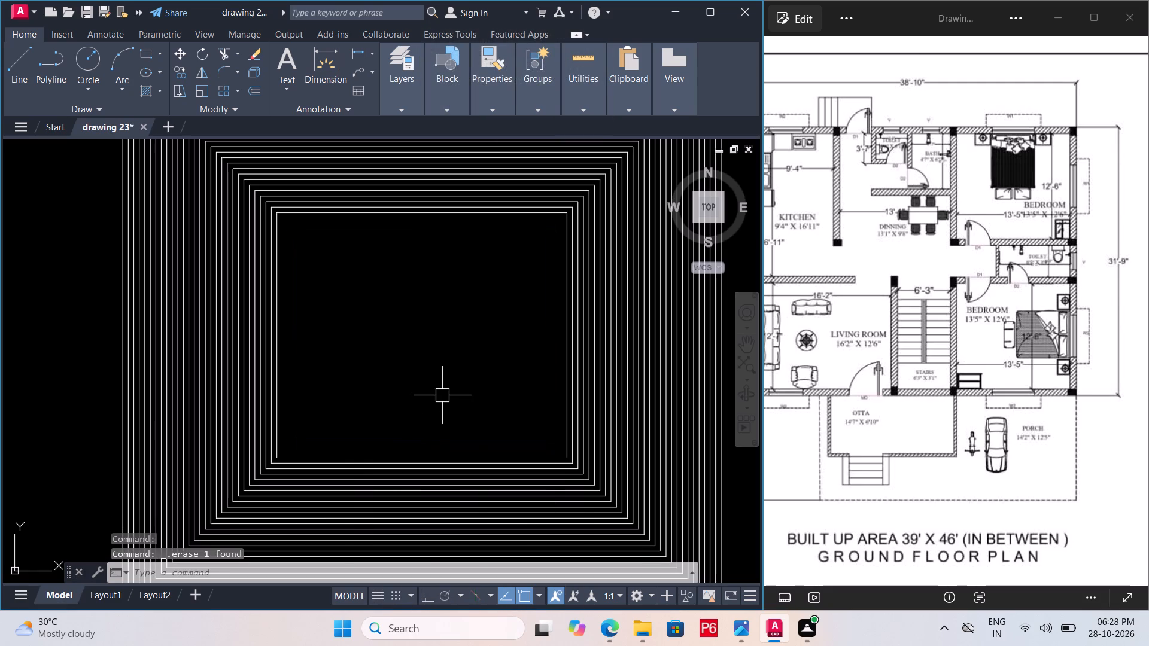
click(448, 459)
key(Delete)
click(446, 467)
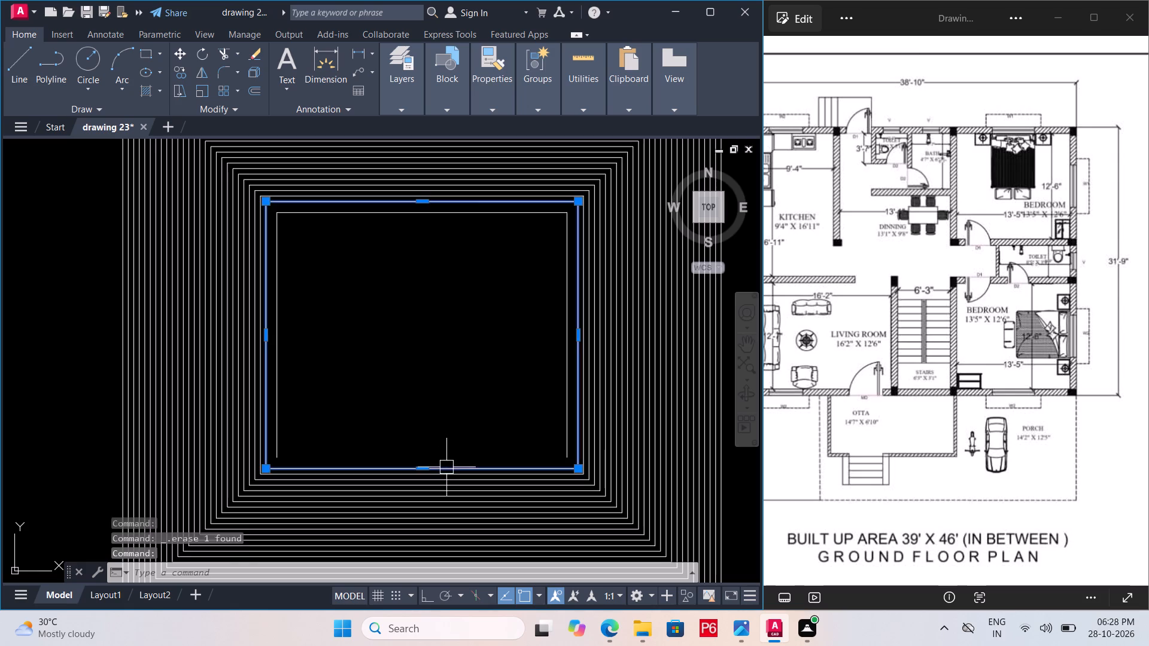
key(Delete)
click(273, 447)
key(Delete)
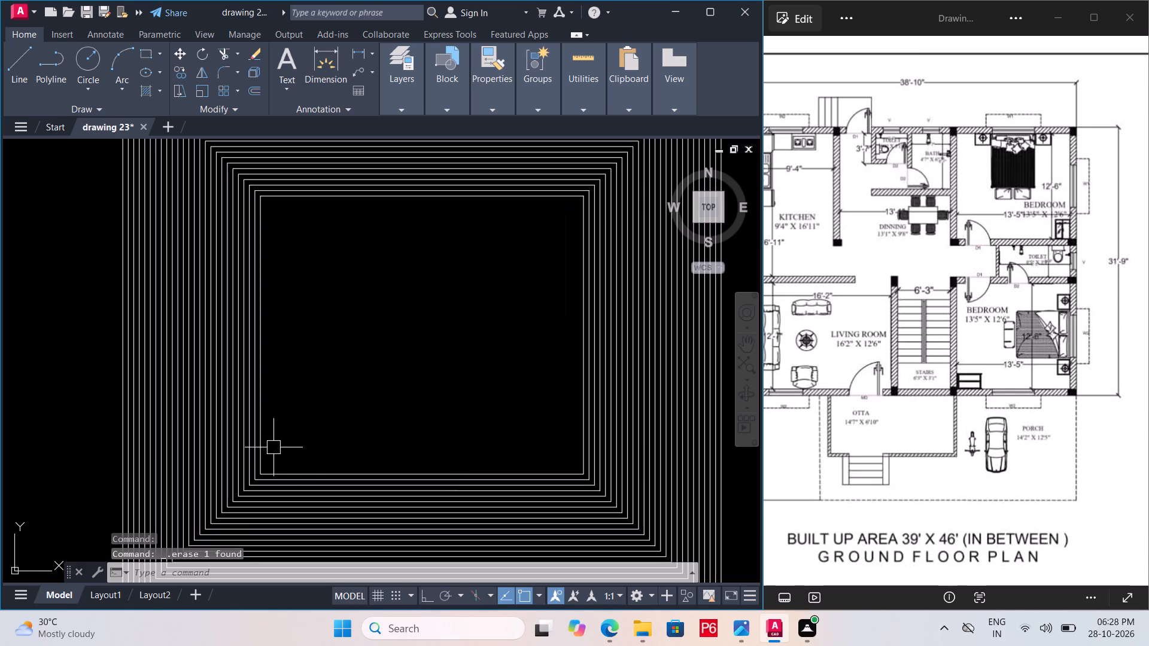
Erase the next five nested rectangles around the cleared centre, one at a time.
click(288, 470)
key(Delete)
click(291, 479)
key(Delete)
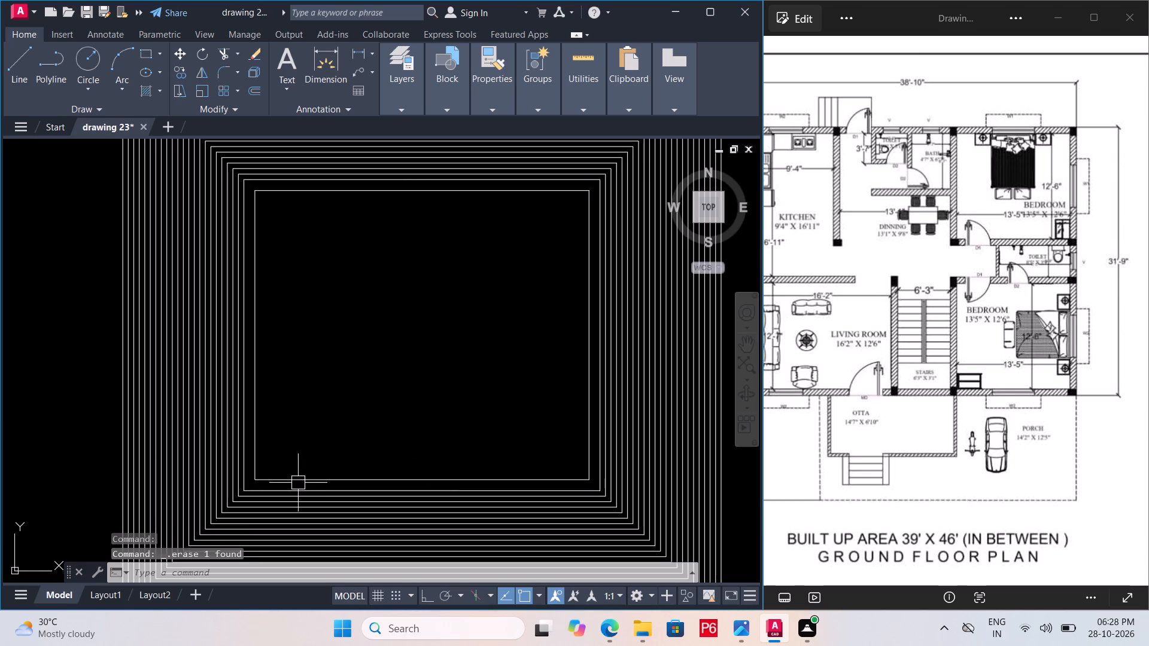
click(302, 476)
key(Delete)
click(306, 490)
key(Delete)
click(311, 495)
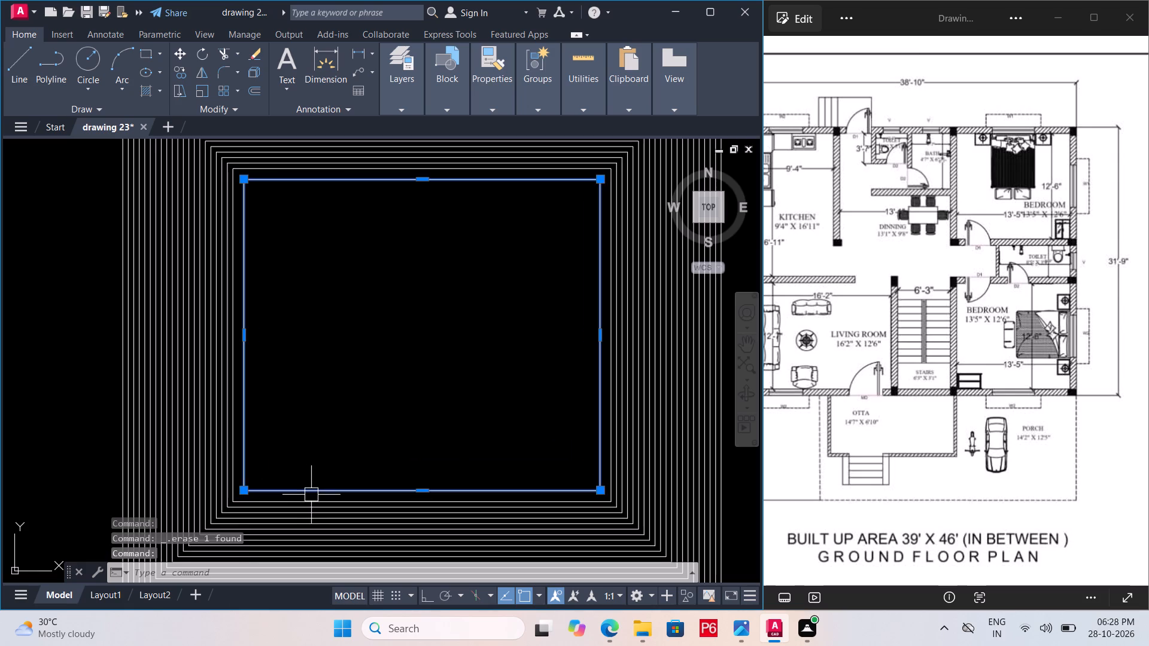
key(Delete)
Erase four more rectangles from the inner edge of the remaining nested set.
click(312, 504)
key(Delete)
click(313, 504)
key(Delete)
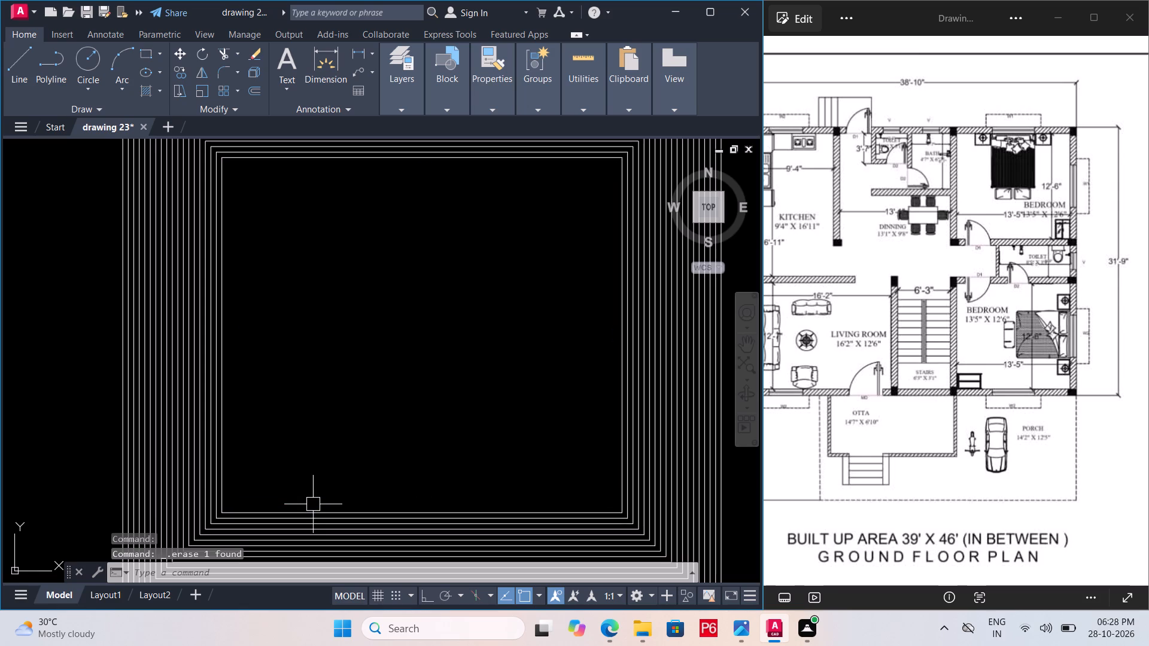
click(313, 510)
key(Delete)
click(313, 513)
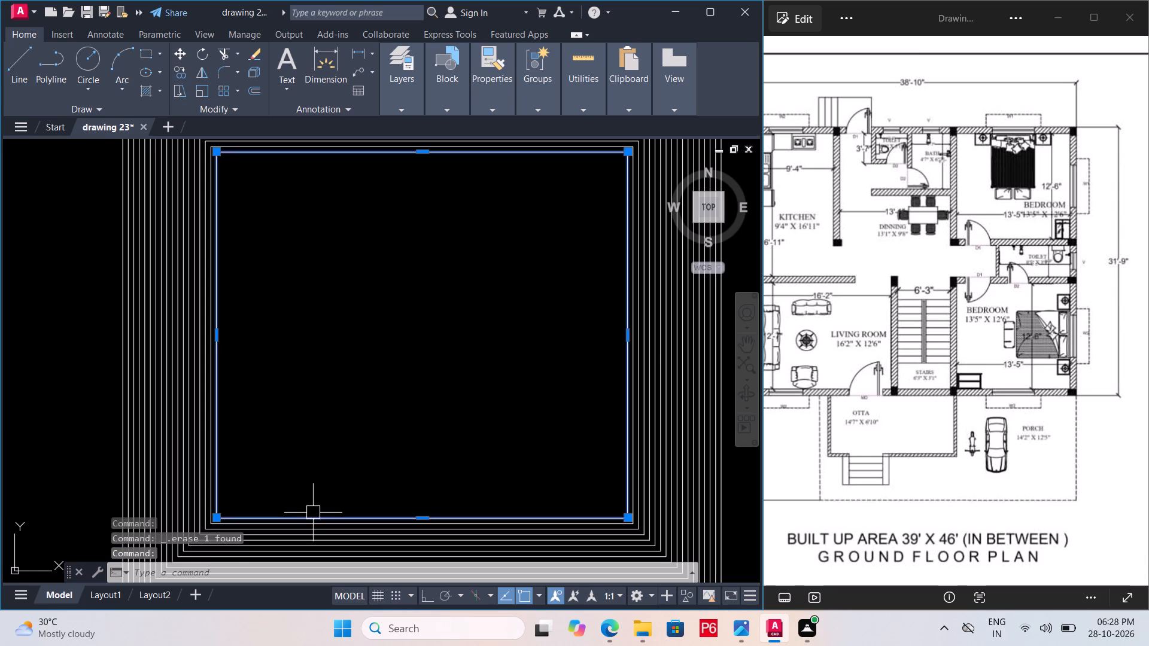
key(Delete)
scroll(257, 469, down, 3)
scroll(285, 495, up, 2)
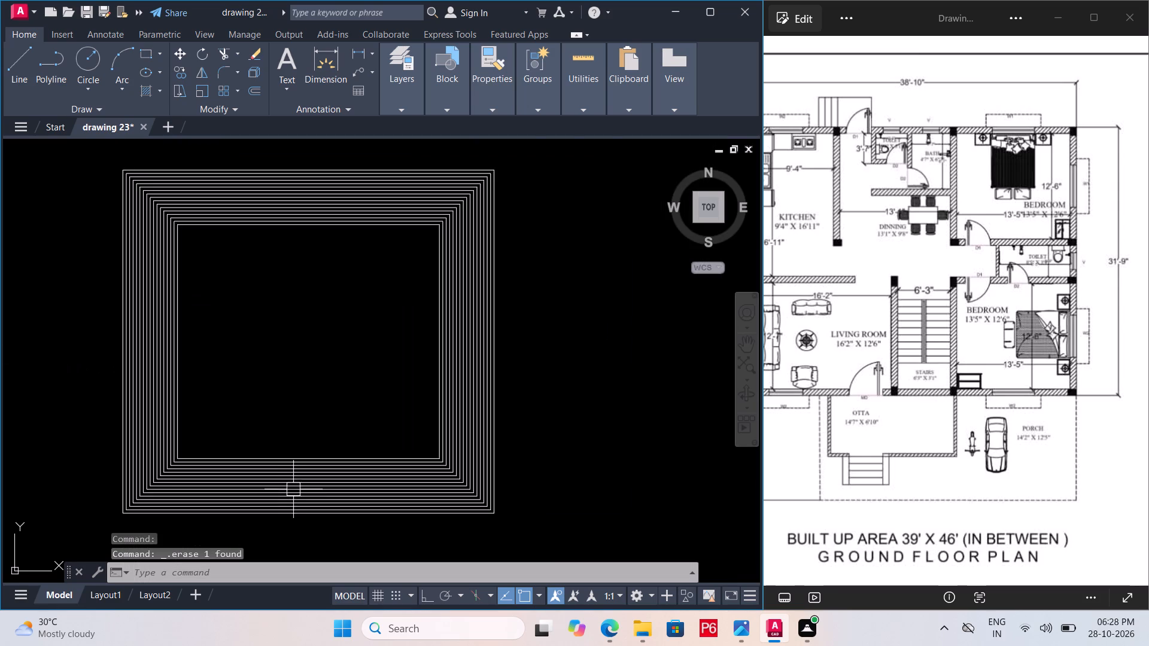
Erase the second rectangle from the inside of the nested set.
scroll(285, 500, up, 1)
click(375, 438)
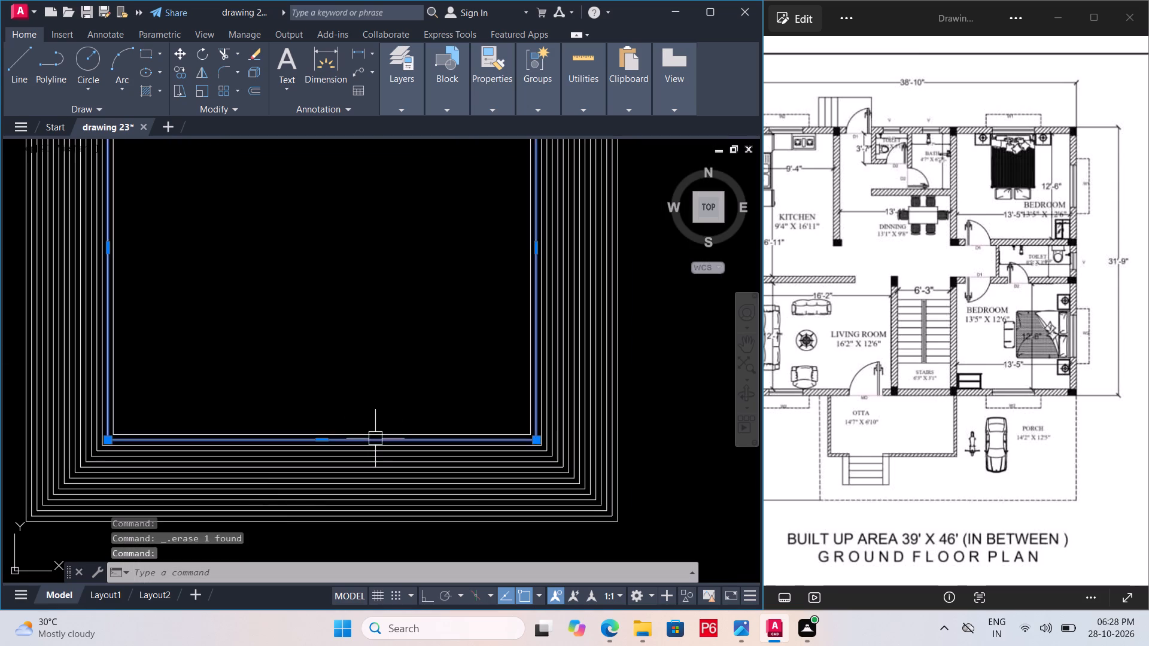
key(Delete)
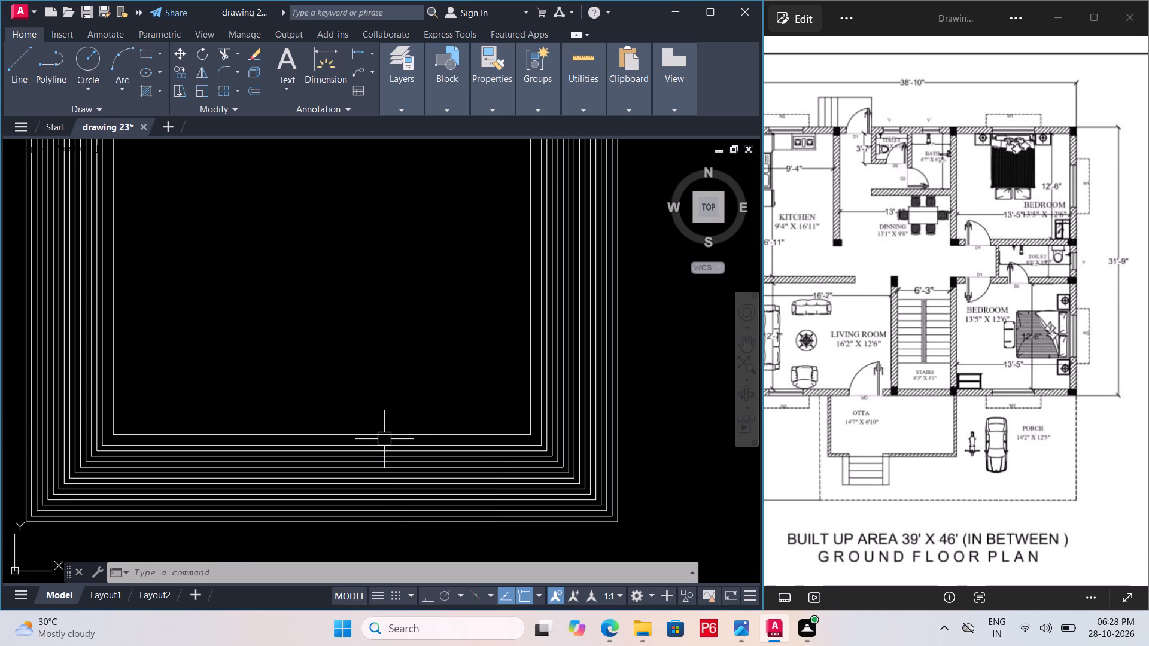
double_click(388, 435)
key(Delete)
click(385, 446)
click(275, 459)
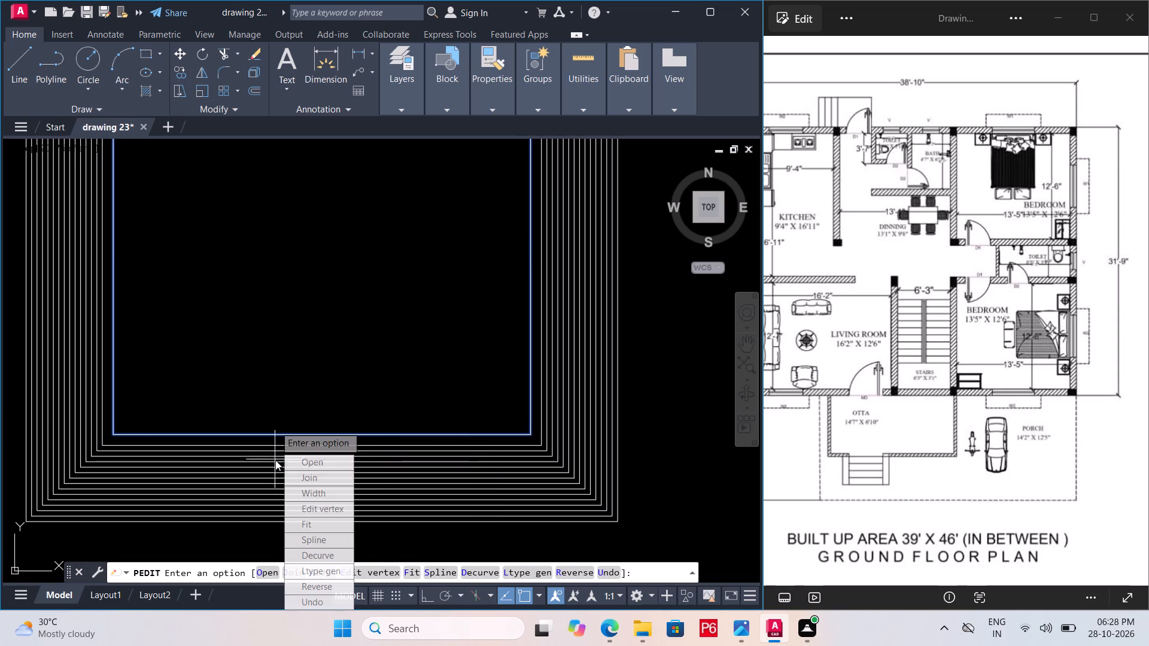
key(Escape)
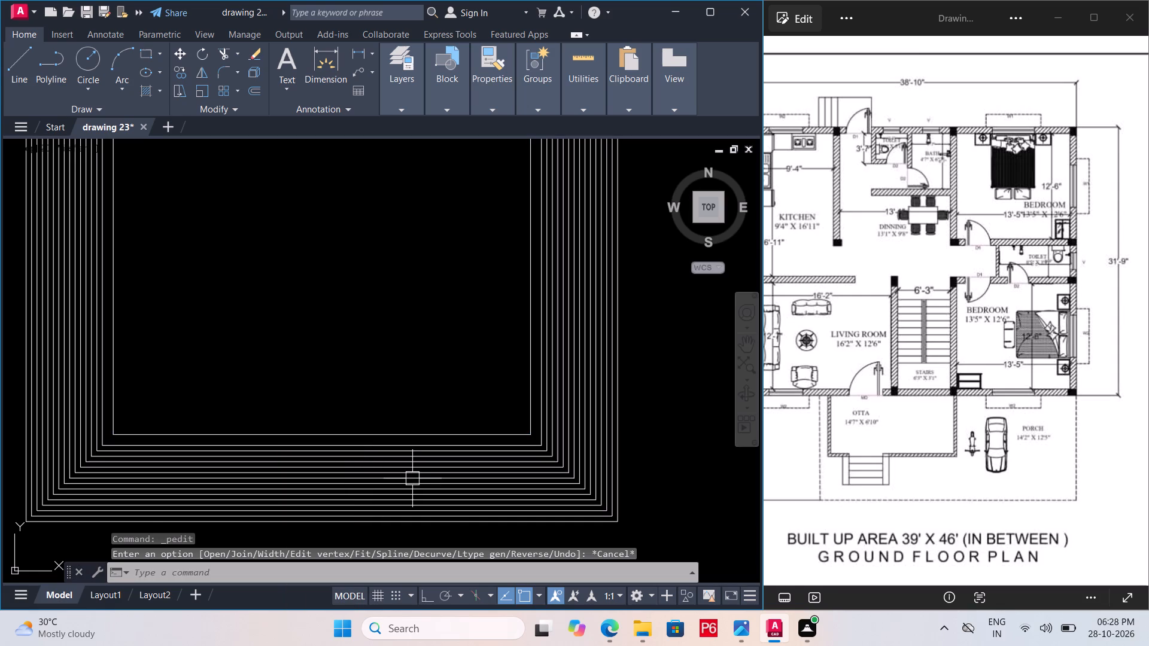
Save the drawing.
key(ctrl+s)
key(ctrl+s)
key(ctrl+s)
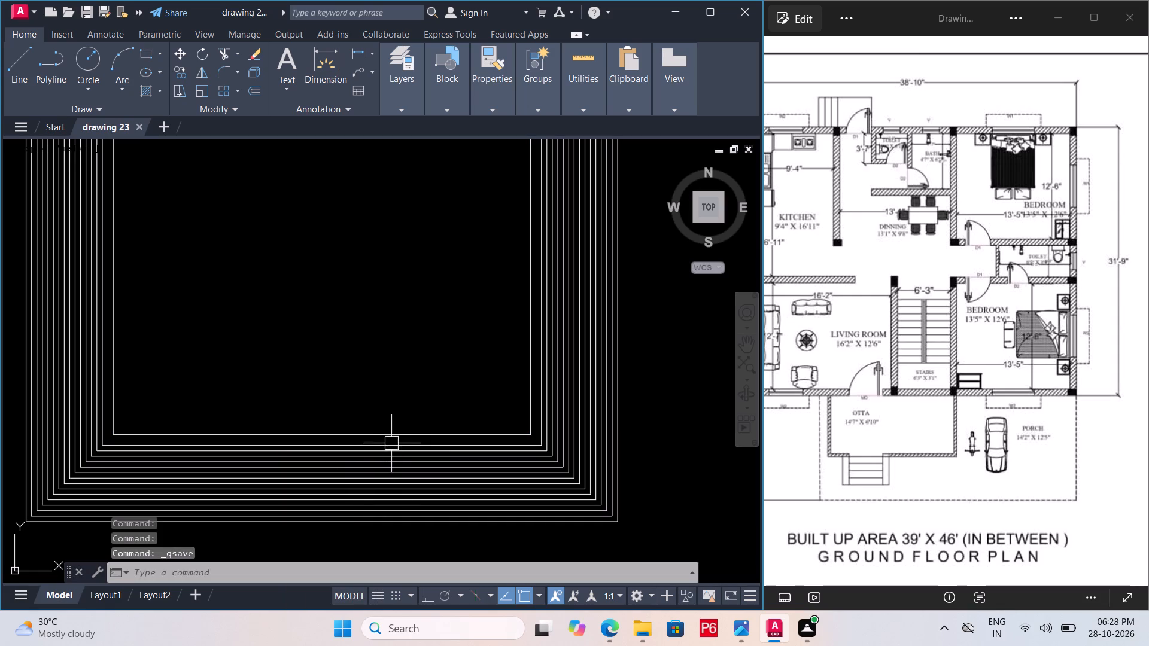
Erase the second rectangle from the inside and the fourth one of those remaining.
click(396, 440)
key(Delete)
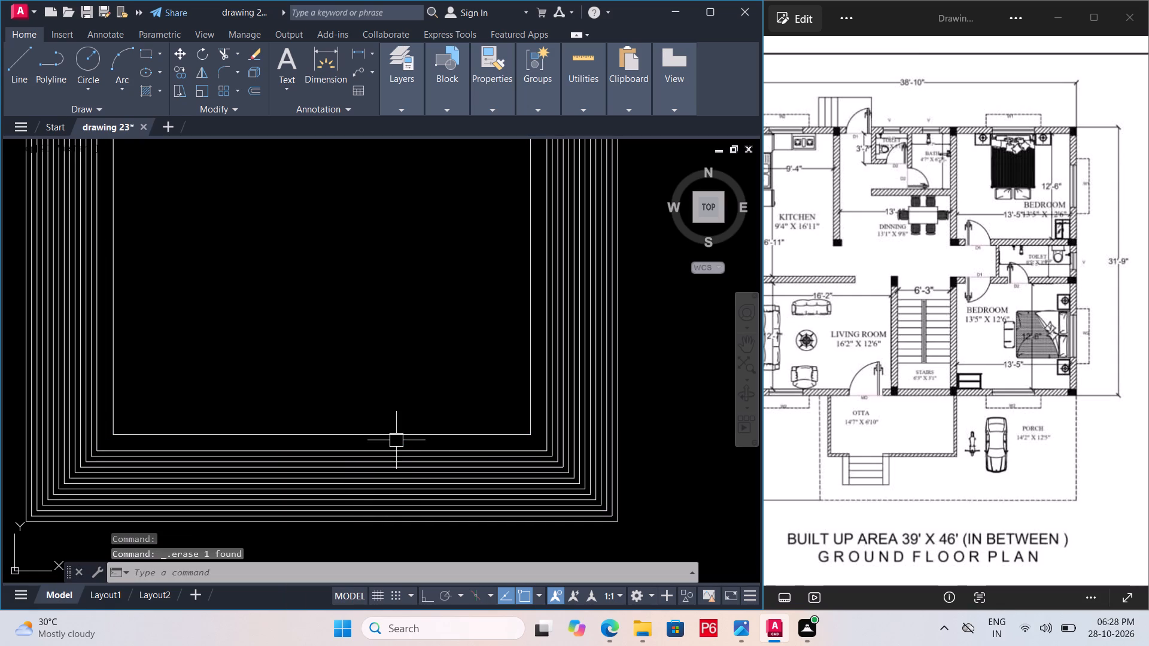
click(397, 460)
key(Delete)
Open the closed polyline of the fourth rectangle from the inside with Polyline Edit.
double_click(393, 466)
key(Delete)
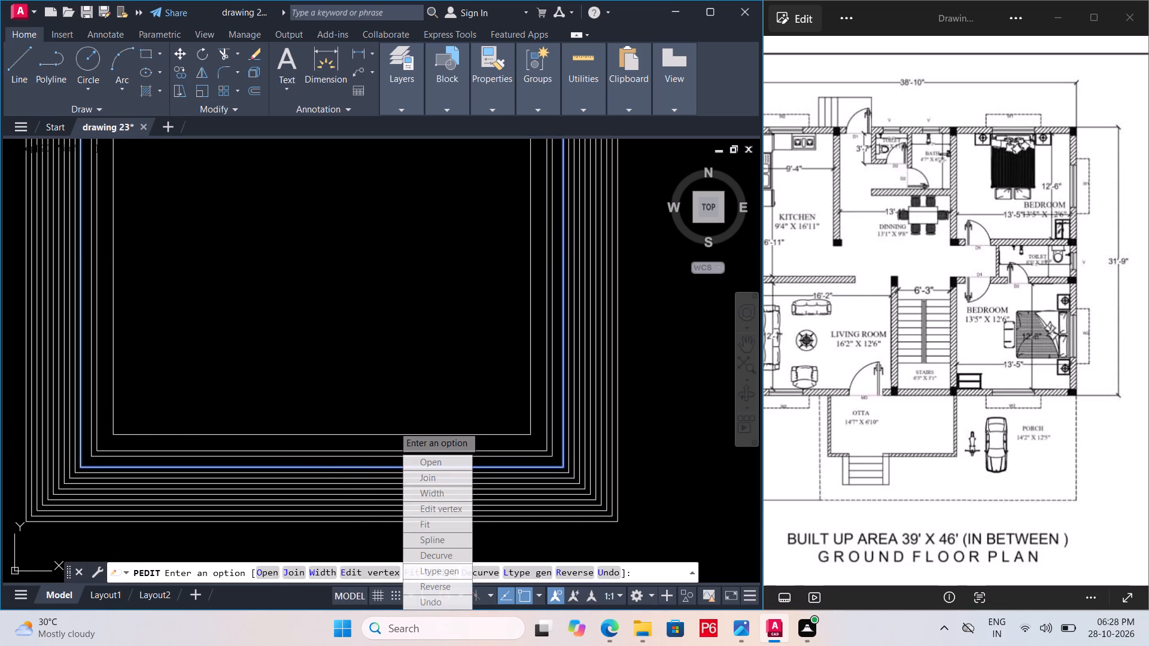
click(373, 471)
key(Delete)
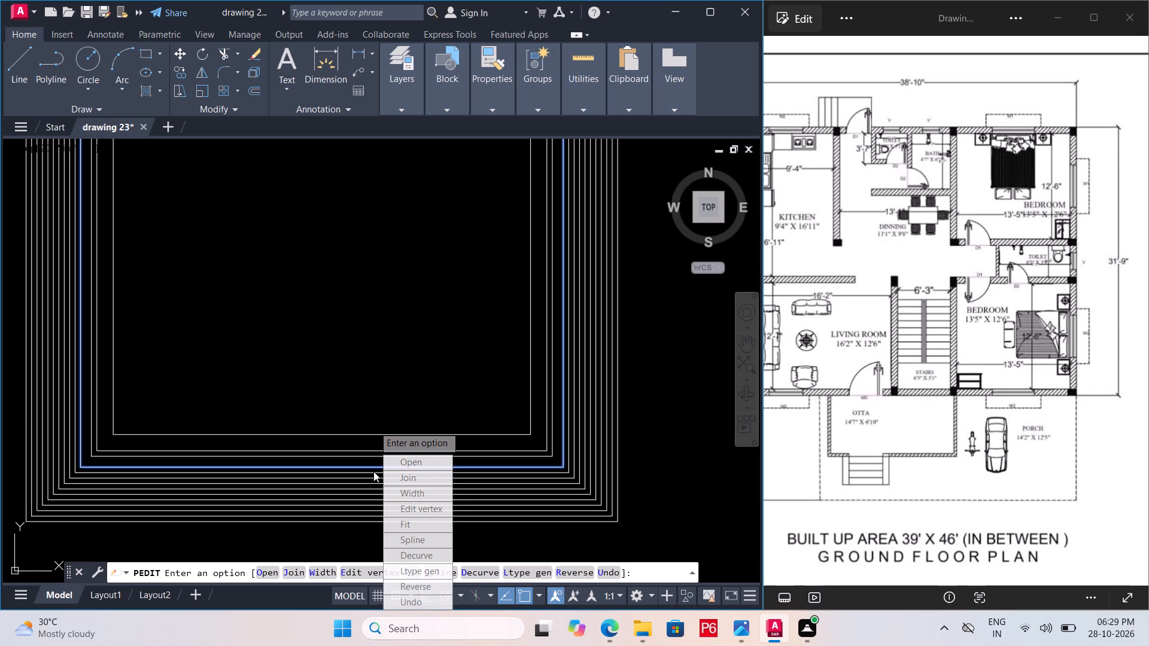
key(Delete)
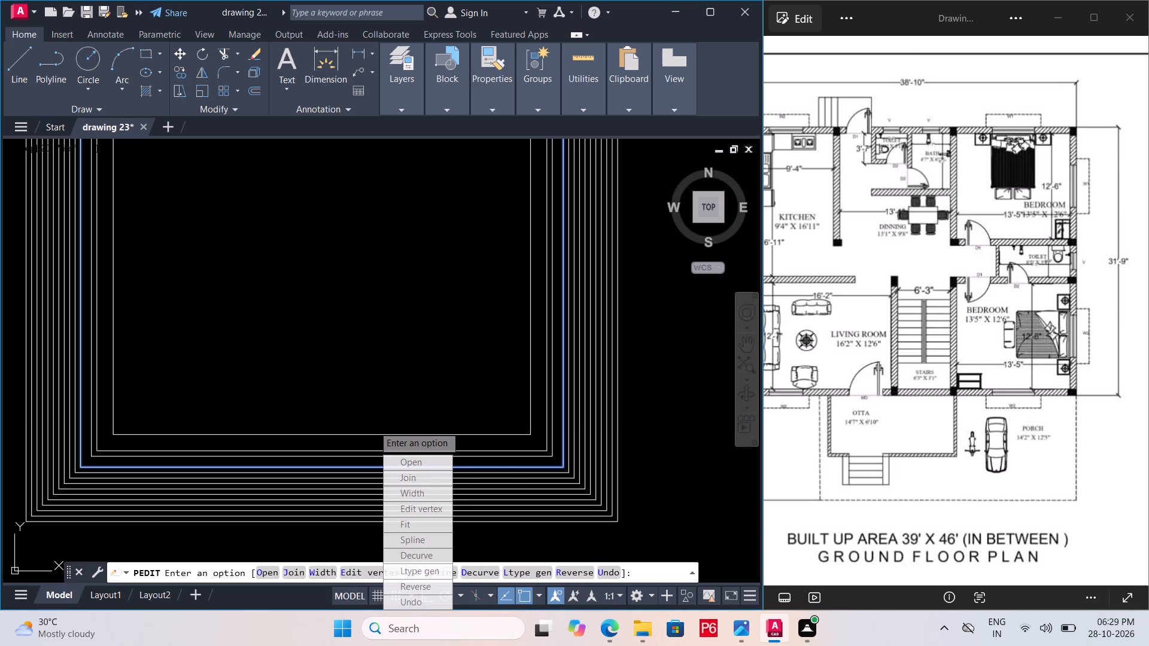
click(512, 477)
key(Delete)
click(460, 461)
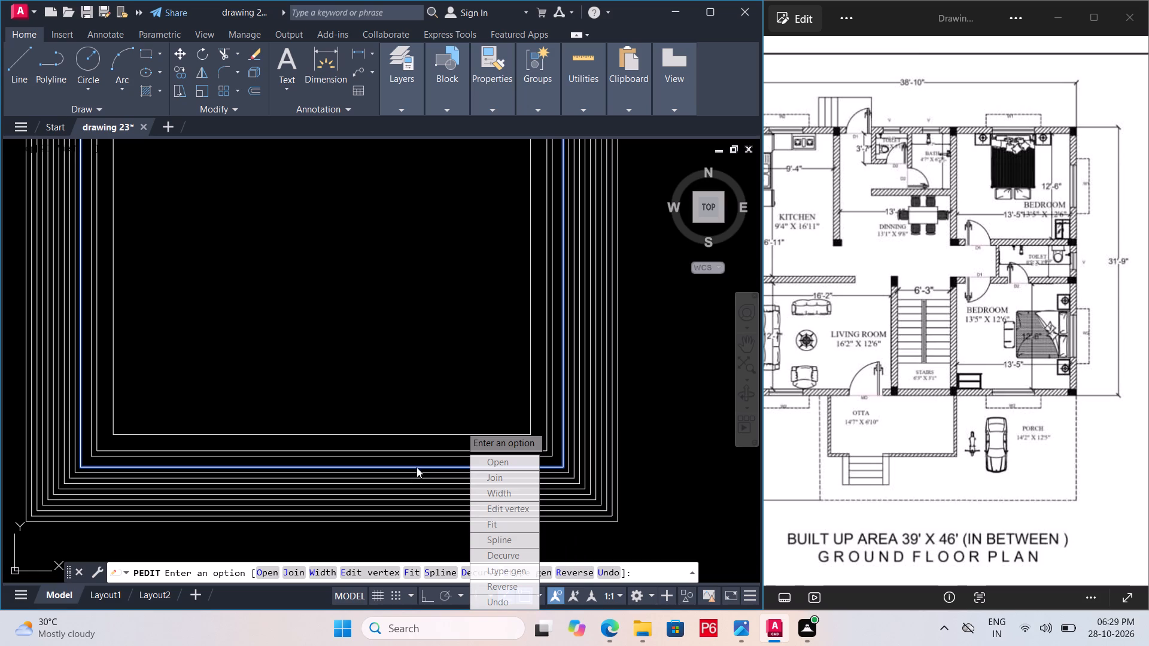
key(Delete)
click(436, 445)
key(Delete)
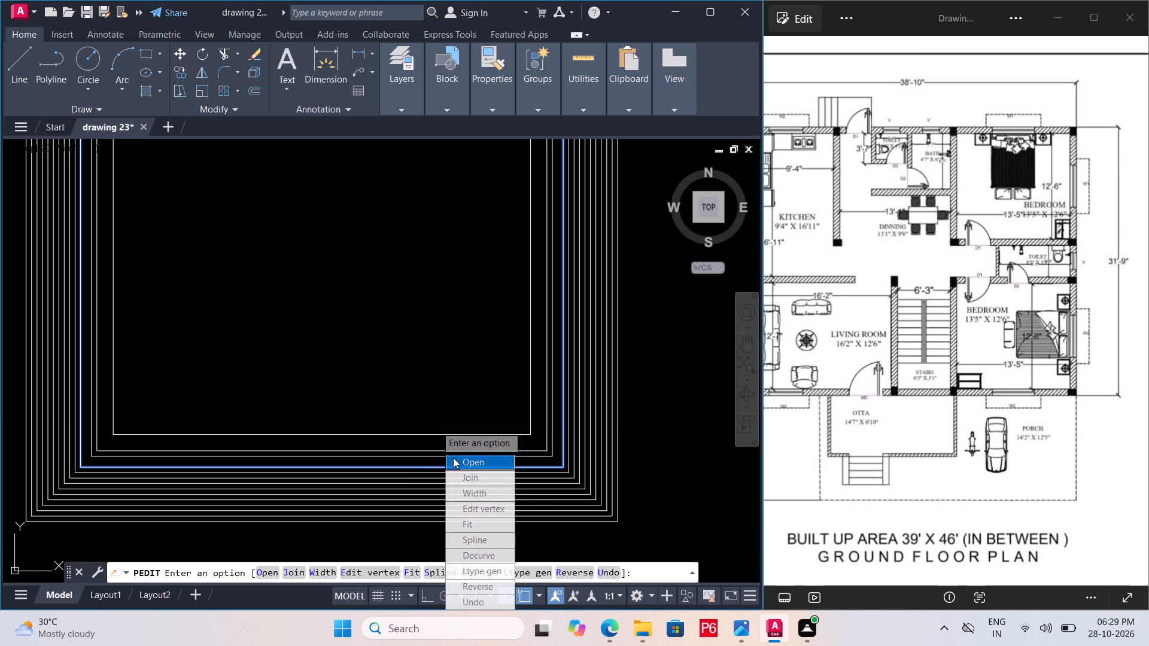
drag(453, 458, 436, 445)
click(436, 445)
key(Delete)
click(436, 455)
key(Delete)
click(418, 462)
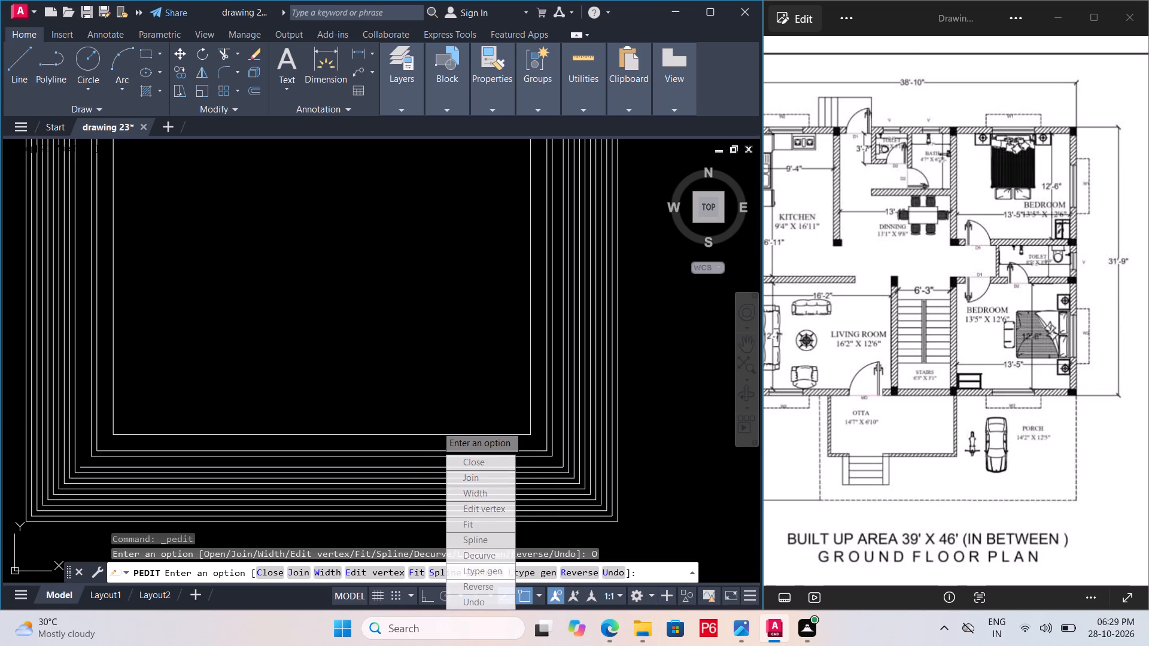
key(Escape)
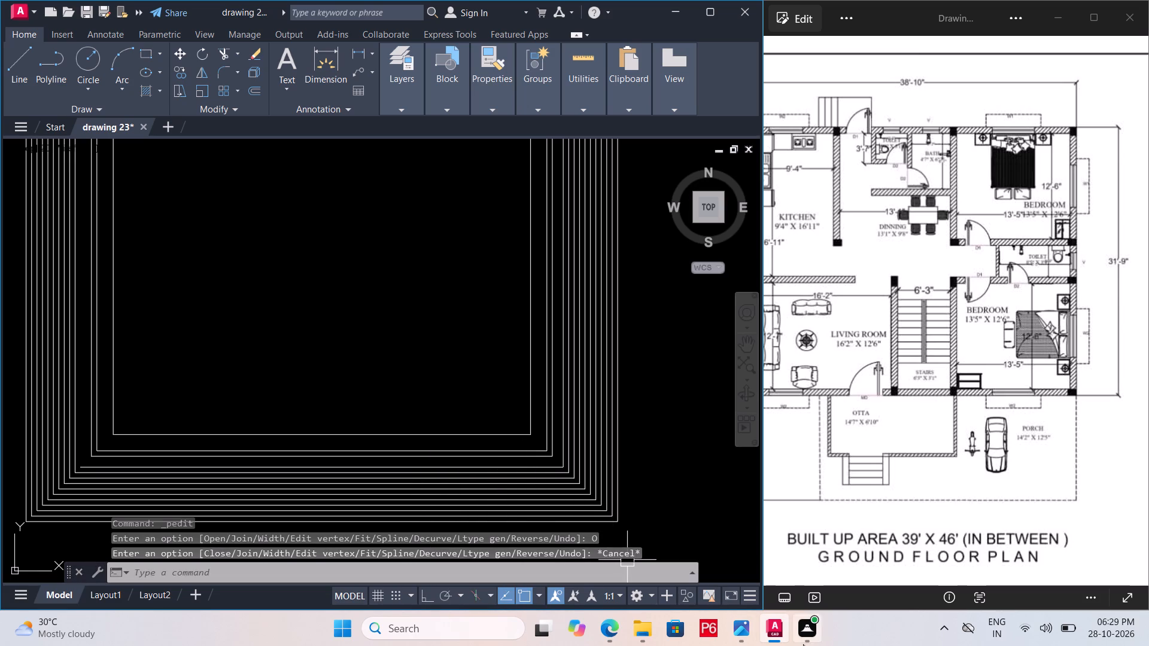
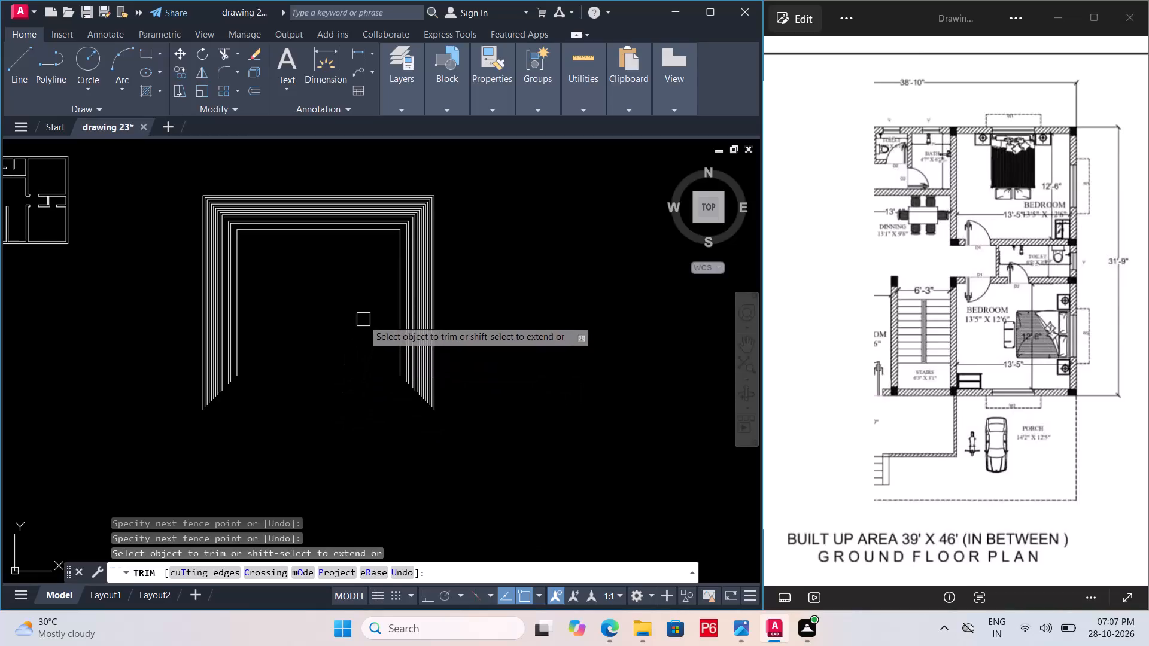
Trim away all remaining nested offset rectangle lines with fence selections across their vertical and top sides.
click(484, 309)
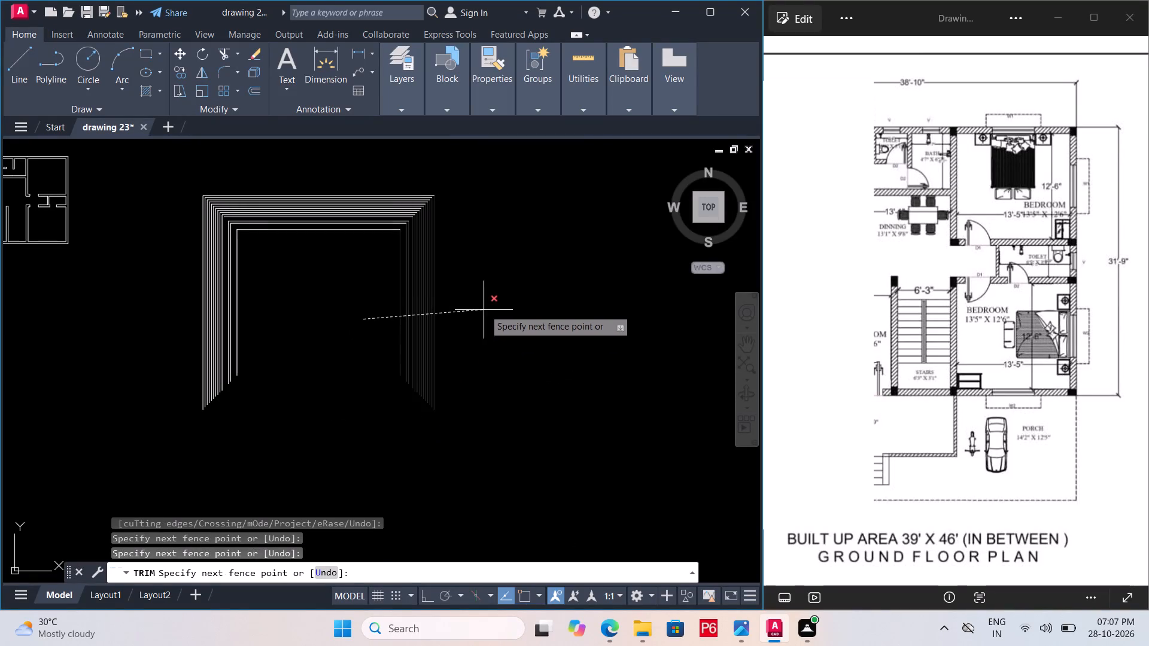
click(376, 271)
click(369, 173)
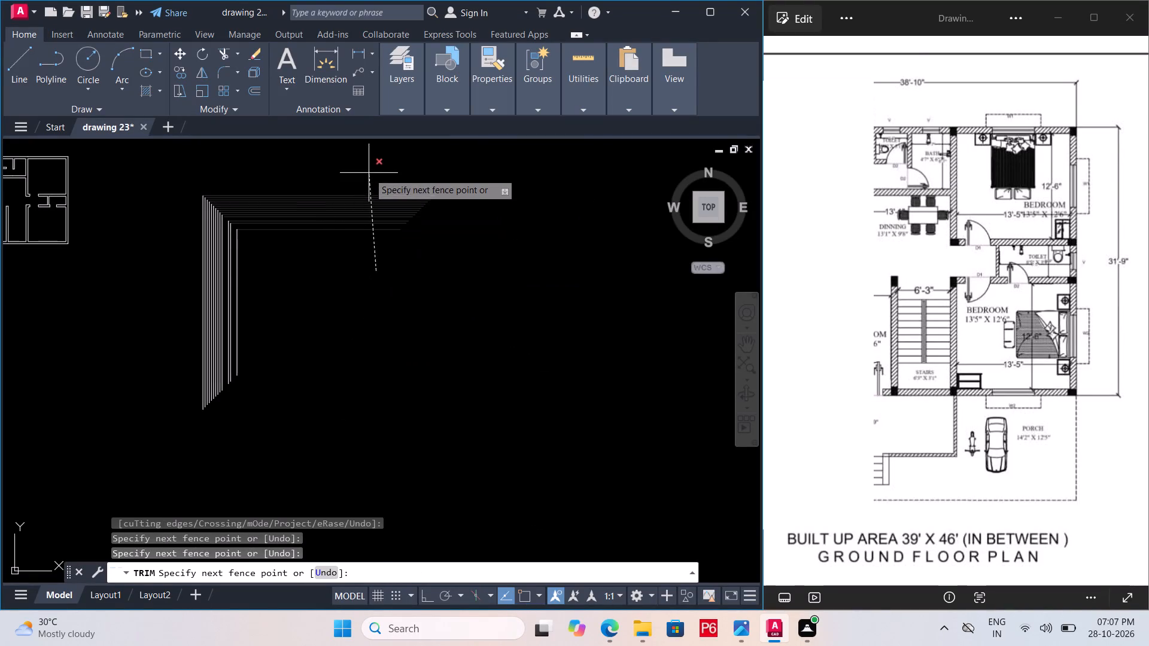
click(311, 282)
click(130, 317)
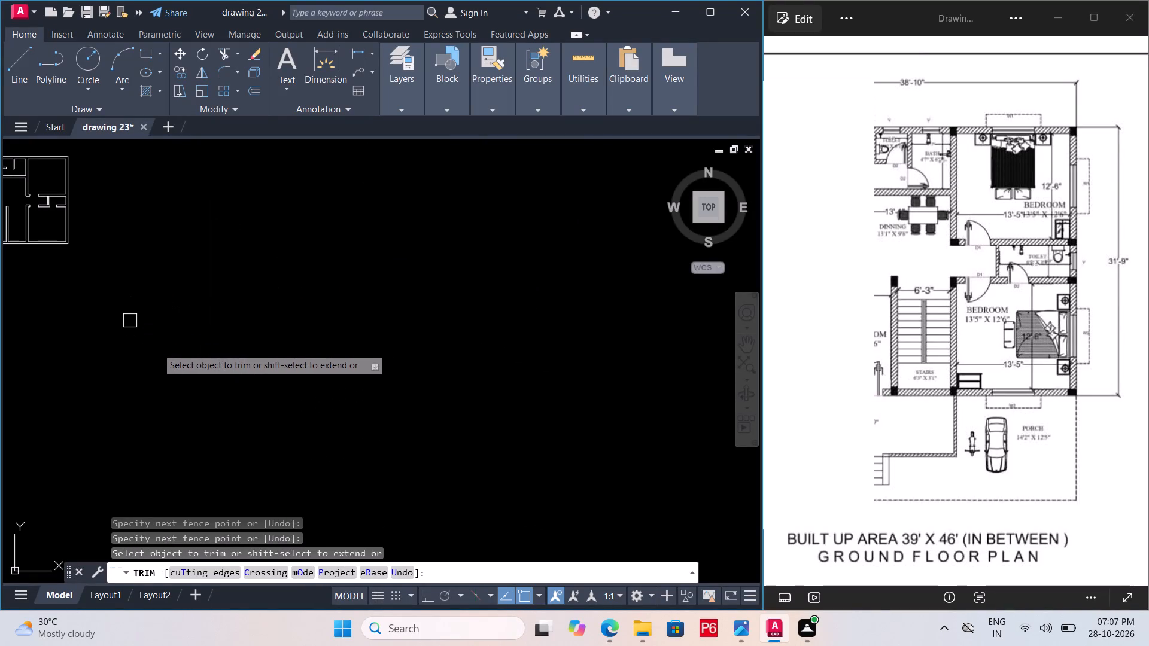
click(175, 316)
click(267, 301)
ctrl+click(247, 334)
Save the drawing.
key(ctrl+s)
key(ctrl+s)
key(ctrl+s)
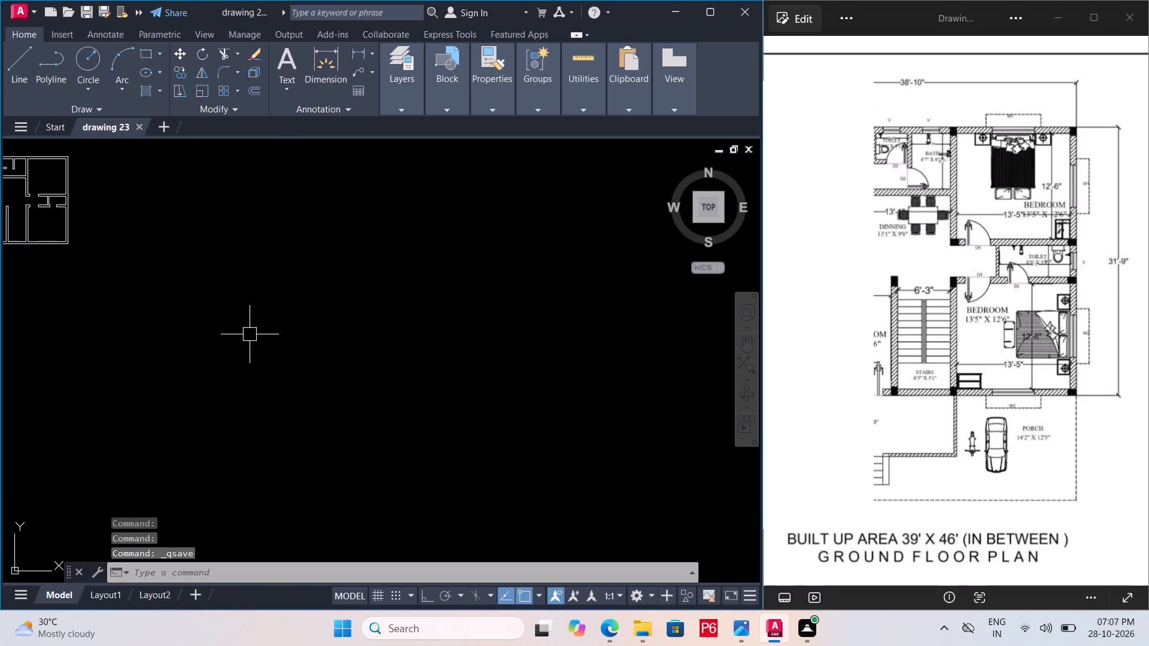
key(ctrl+s)
key(space)
Draw a 9" vertical line across the lower bedroom's bottom wall from the midpoint of its inner edge.
click(931, 339)
click(384, 396)
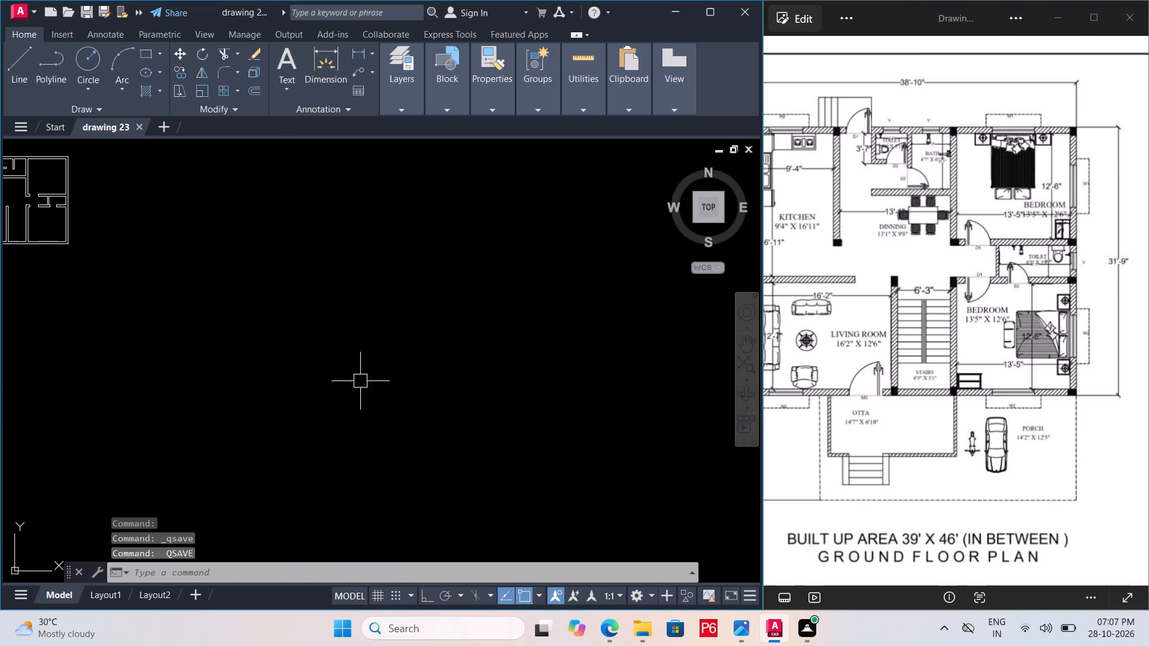
click(268, 296)
middle_drag(220, 282, 553, 407)
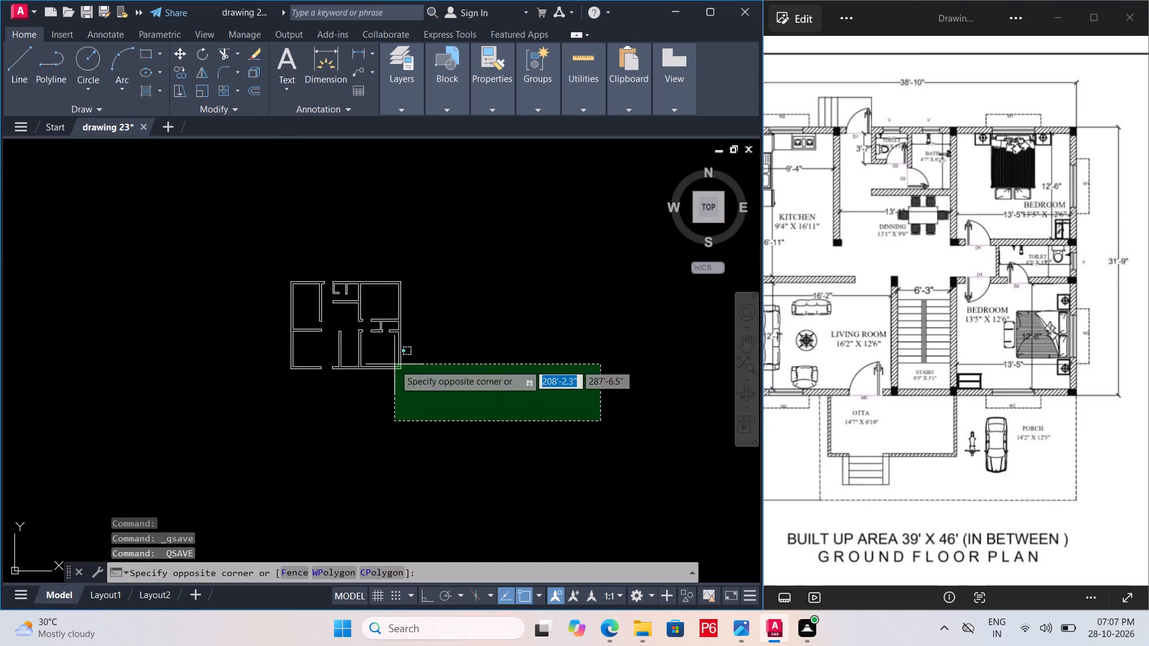
click(531, 458)
scroll(328, 352, up, 2)
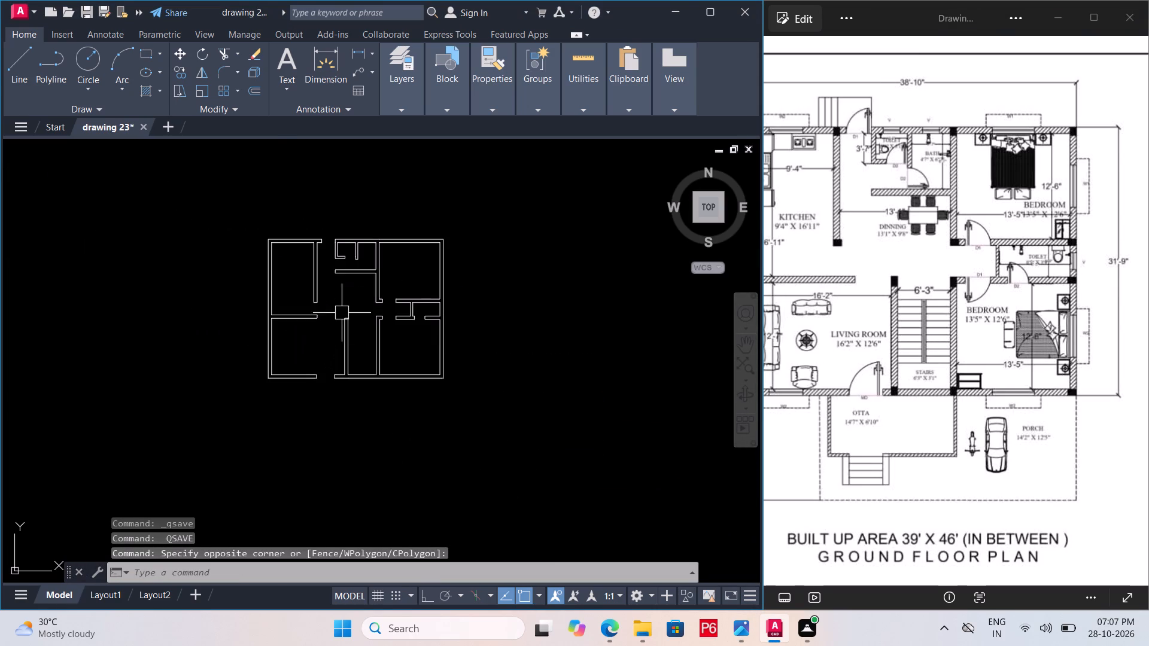
middle_drag(344, 312, 385, 330)
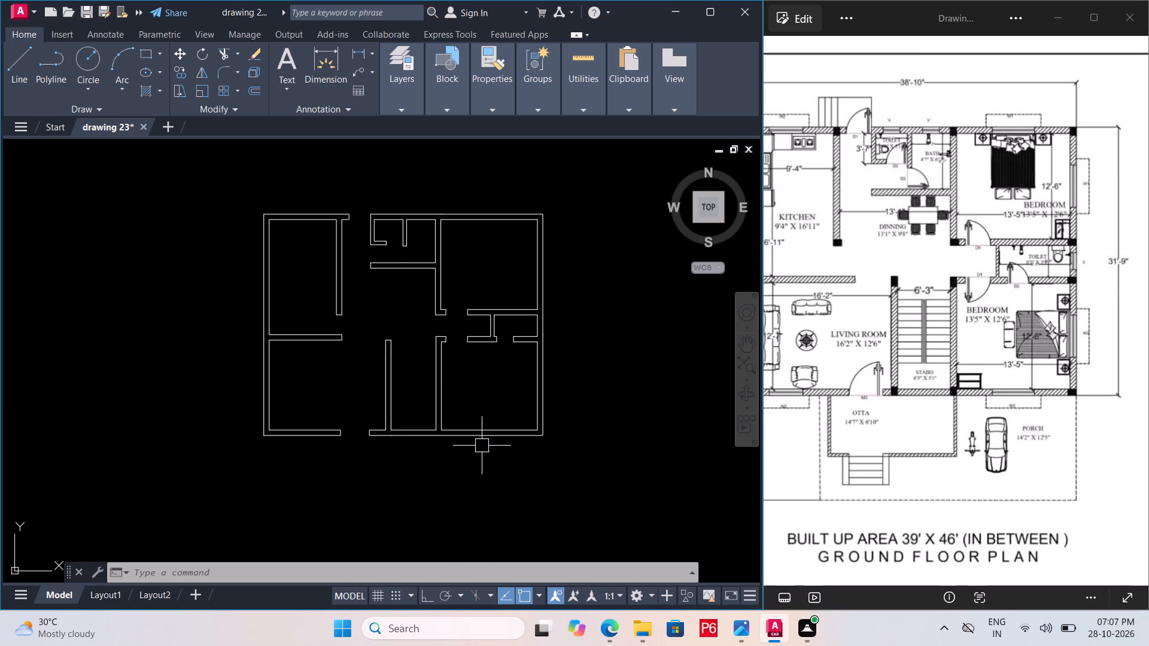
scroll(498, 429, up, 3)
scroll(573, 456, up, 2)
key(l)
scroll(403, 449, down, 2)
key(space)
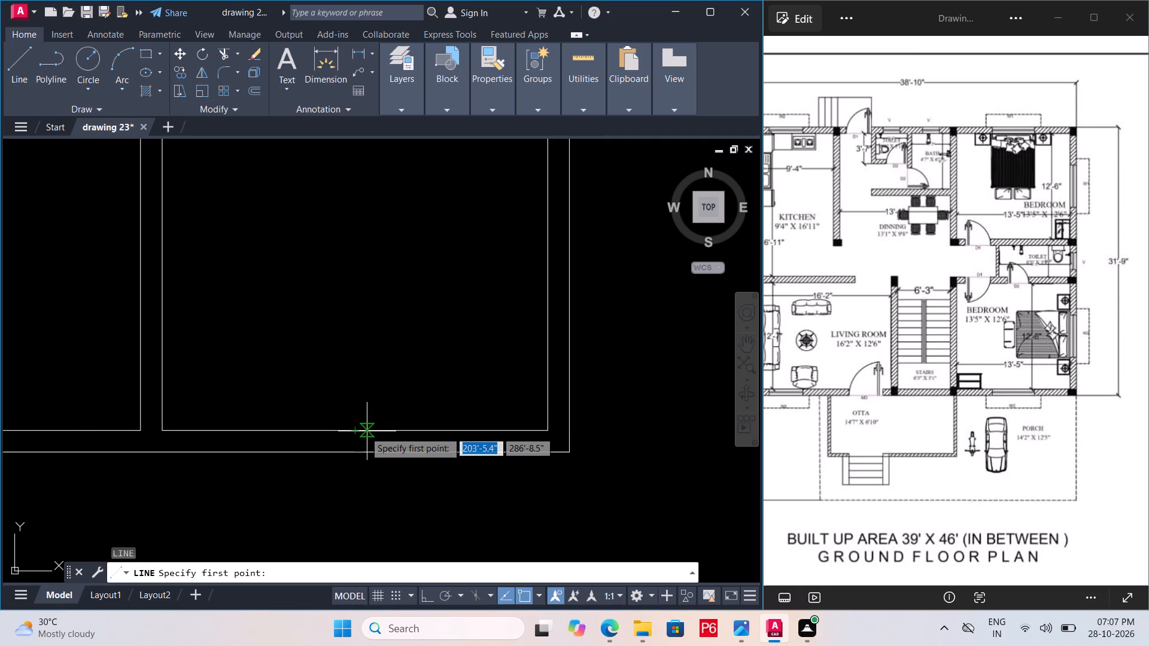
click(357, 431)
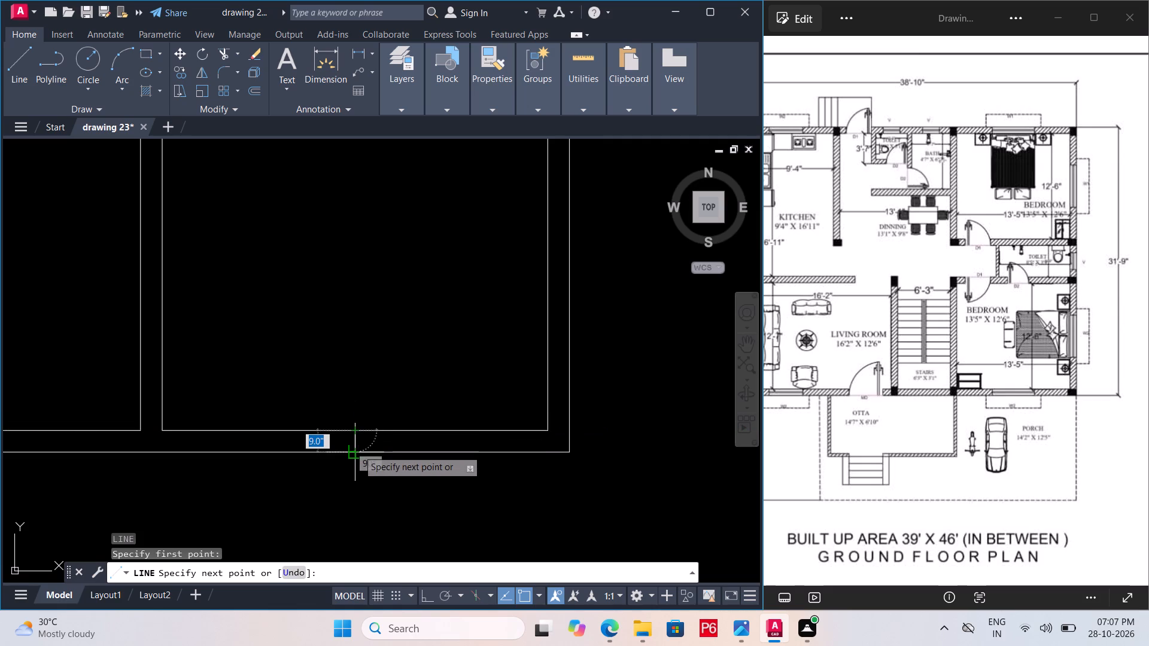
click(358, 450)
key(space)
Offset the line across the lower bedroom's bottom wall 2' to both sides for the window jambs.
click(357, 443)
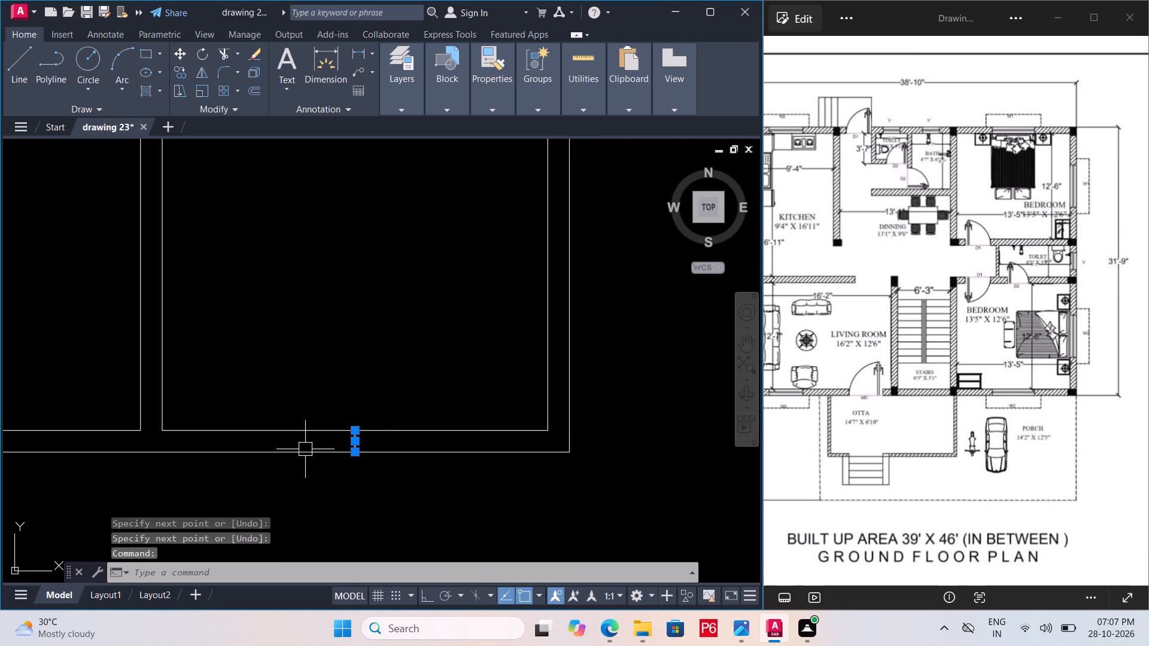
key(o)
key(Return)
key(2)
key(apostrophe)
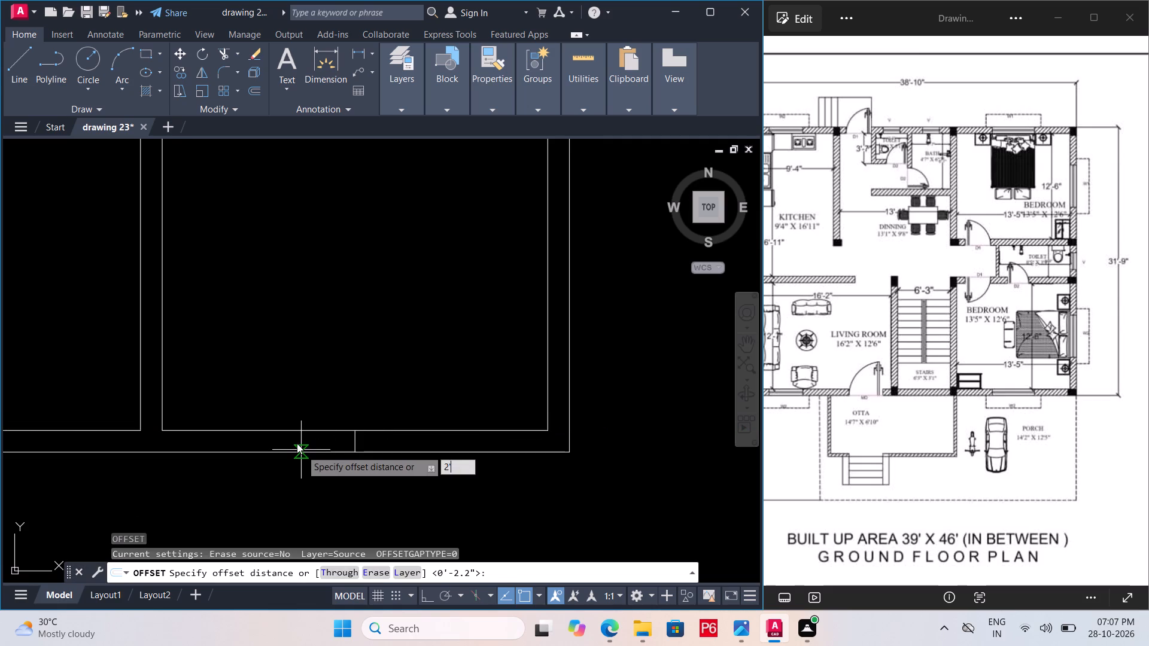
key(Return)
click(280, 450)
click(354, 440)
click(400, 440)
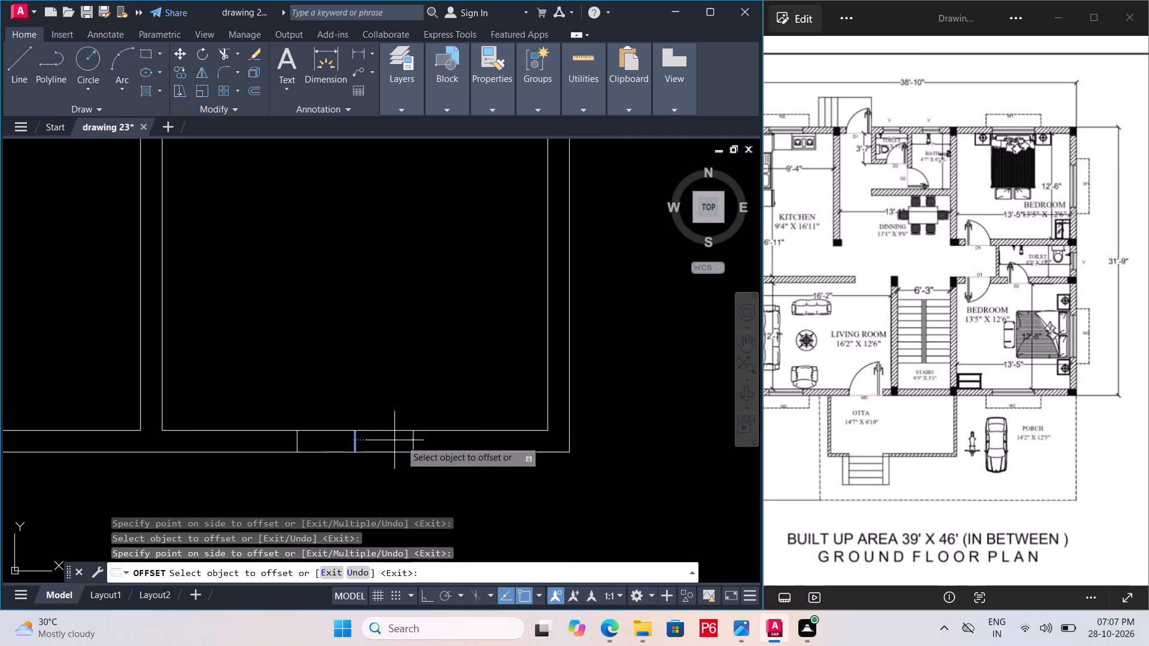
Save the drawing.
key(ctrl+s)
key(ctrl+s)
key(ctrl+s)
Erase the original middle line between the two bedroom window jambs.
click(355, 439)
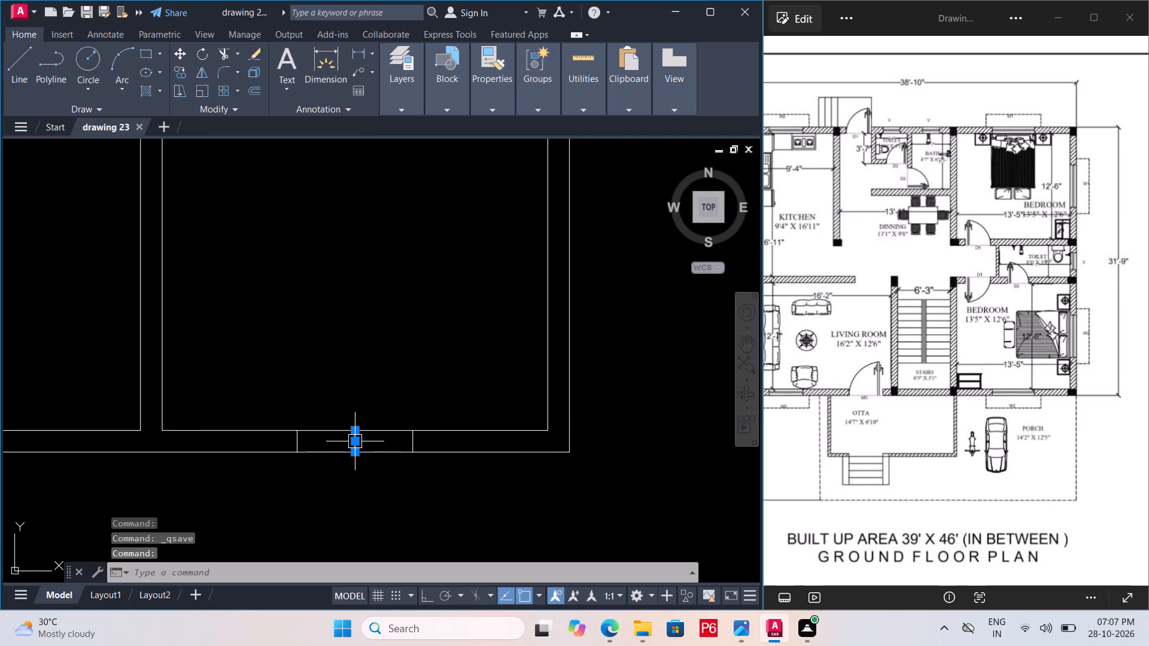
key(Delete)
Draw a horizontal glass line joining the midpoints of the two bedroom window jambs.
scroll(346, 440, up, 2)
key(l)
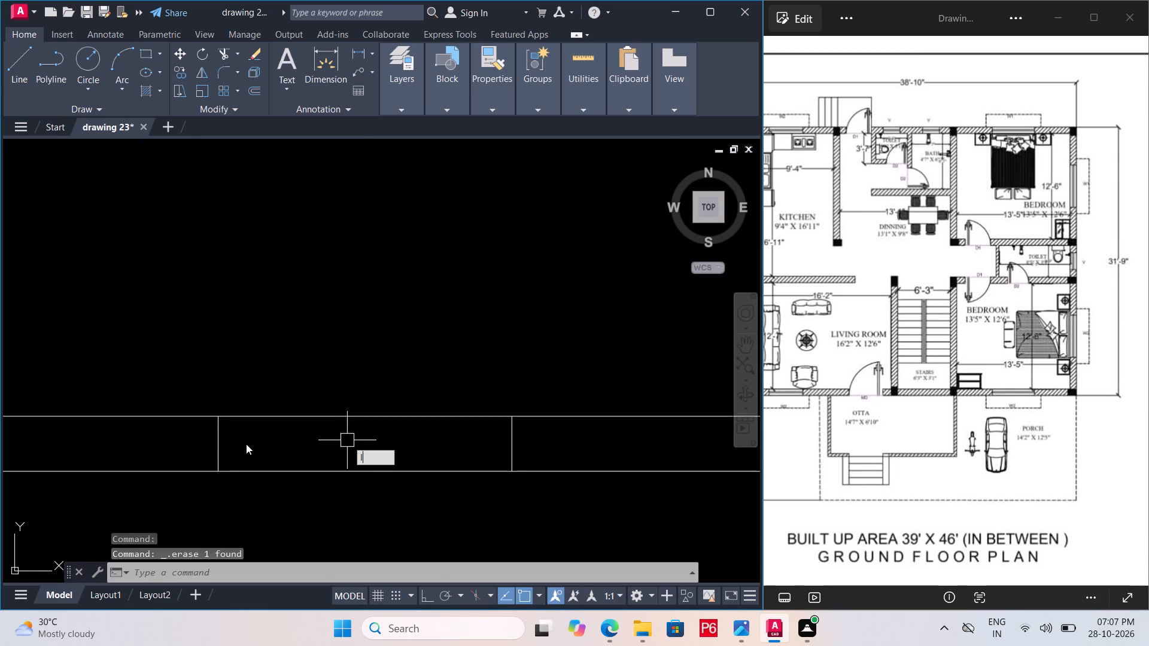
key(space)
drag(218, 443, 227, 443)
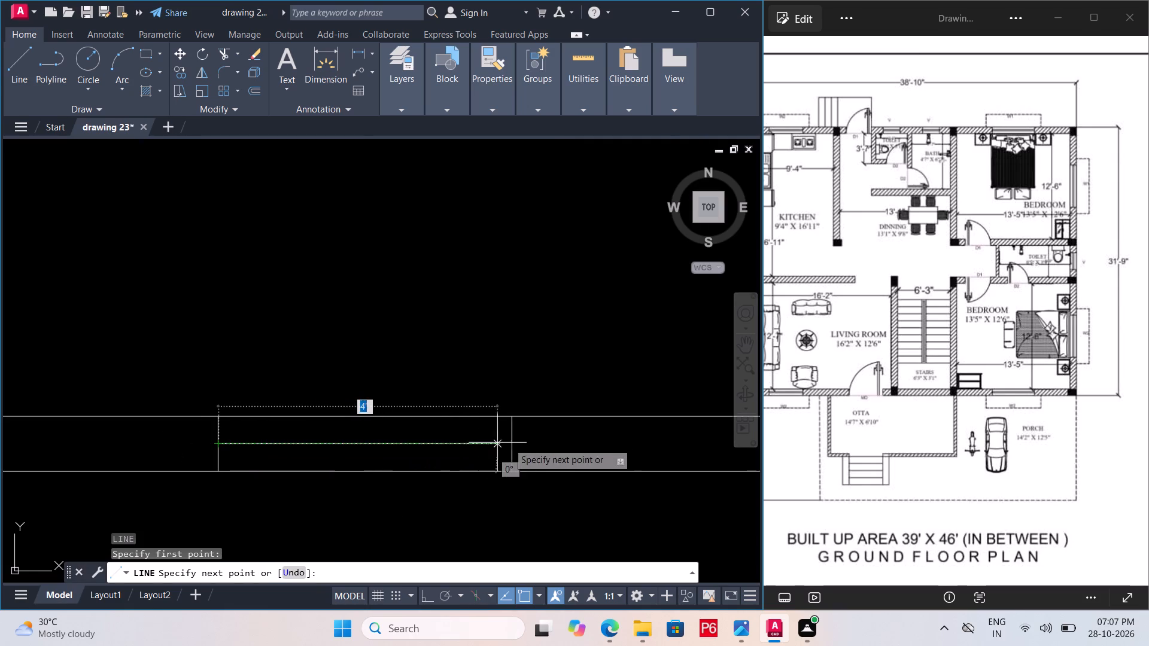
click(516, 441)
key(space)
scroll(481, 439, down, 3)
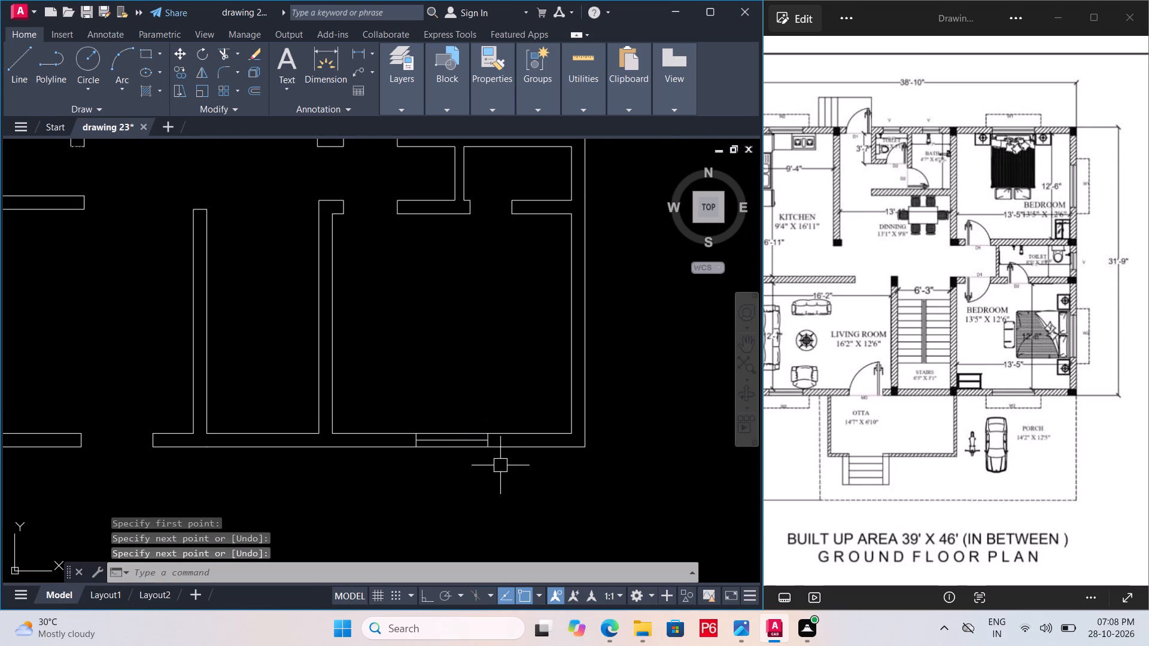
Save the drawing.
key(ctrl+s)
key(ctrl+s)
key(ctrl+s)
key(ctrl+s)
key(ctrl+s)
key(ctrl+s)
key(ctrl+s)
key(ctrl+s)
key(ctrl+s)
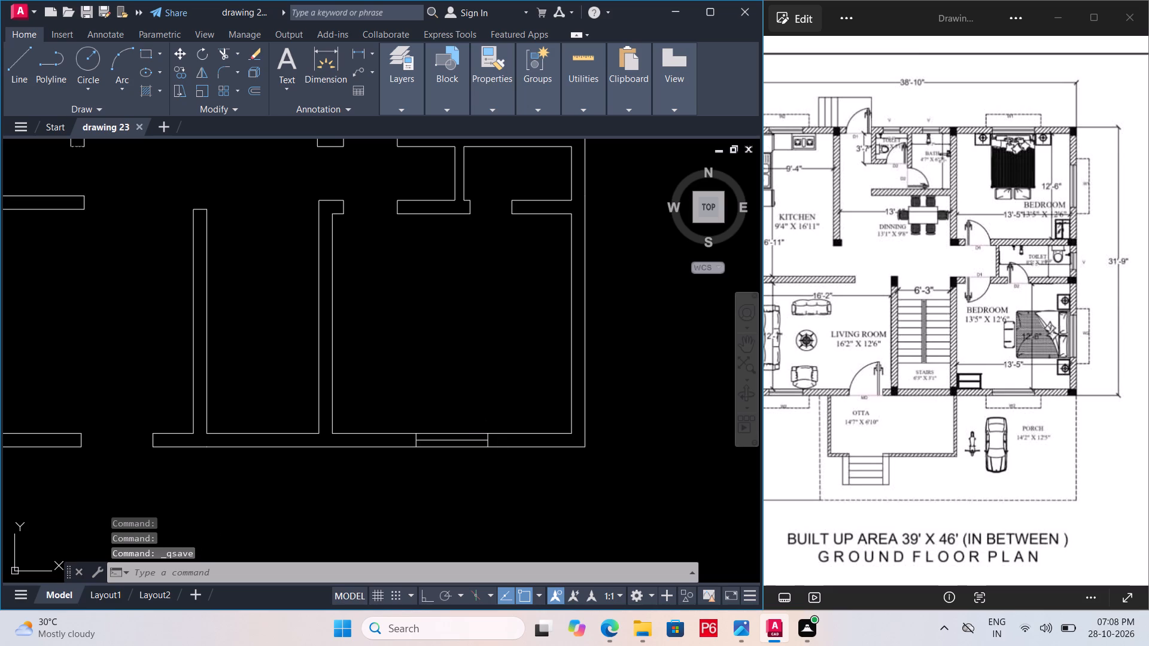
key(space)
Draw a 9" vertical line across the living room's bottom wall from the midpoint of its inner edge.
scroll(512, 473, down, 1)
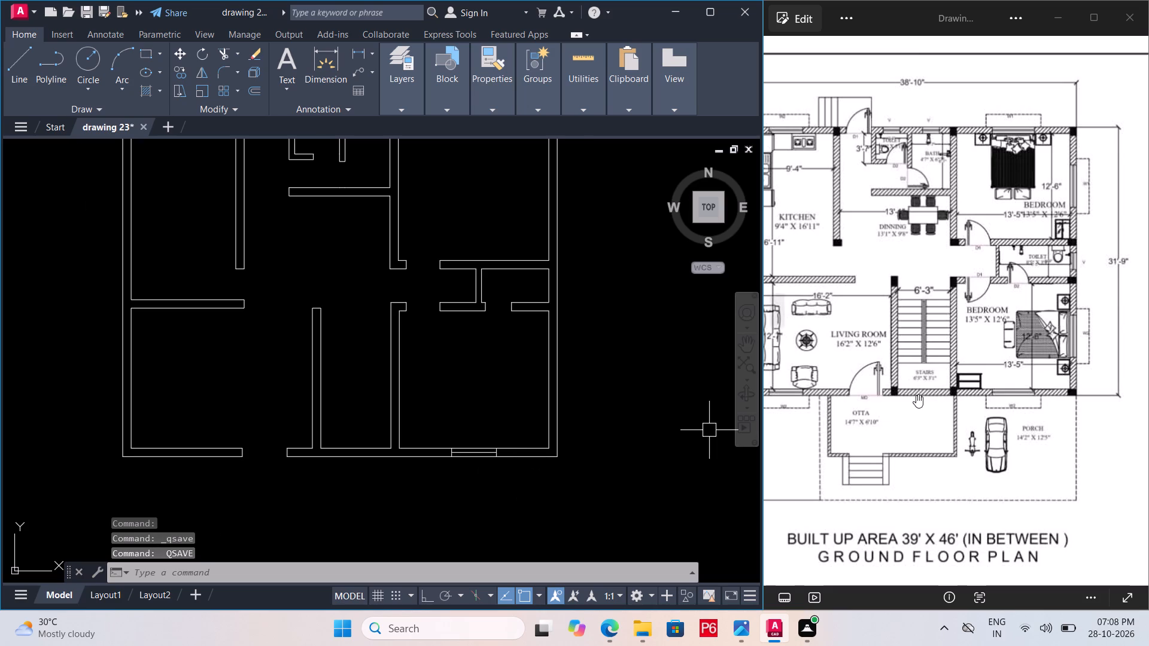
scroll(917, 395, down, 1)
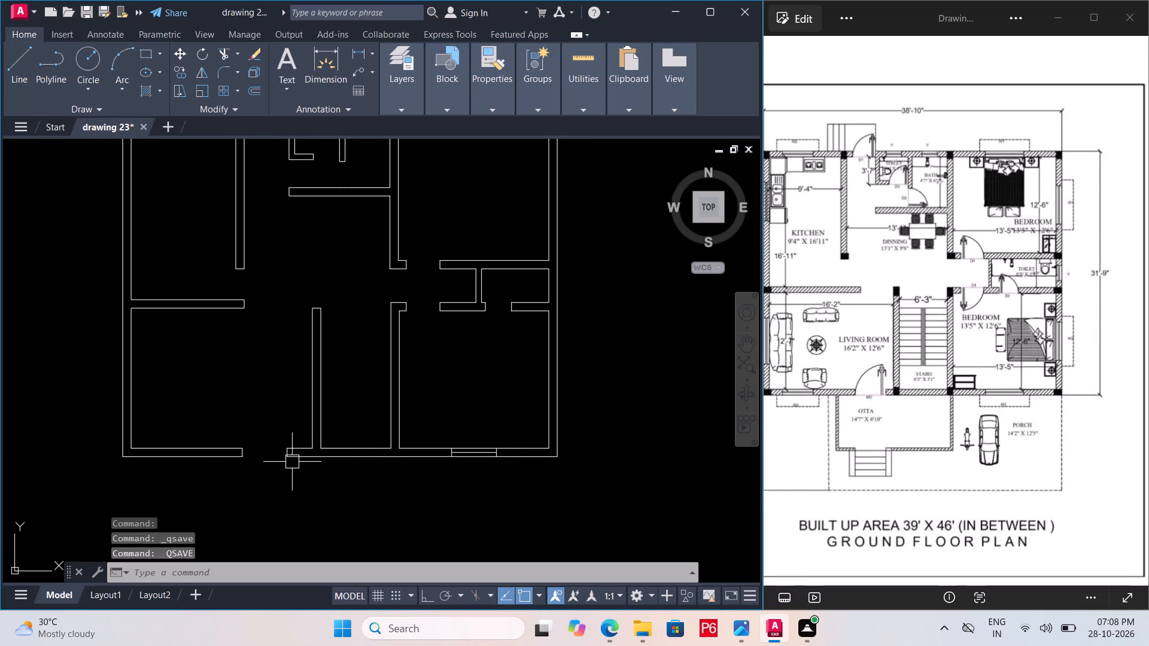
scroll(160, 446, up, 3)
key(l)
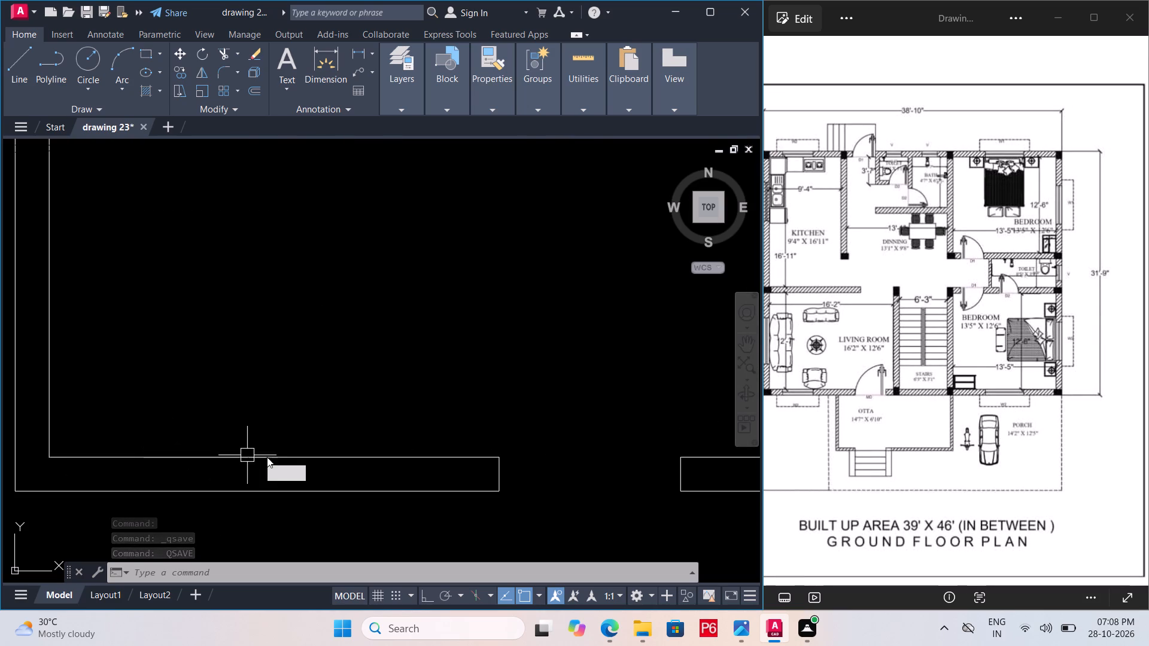
key(space)
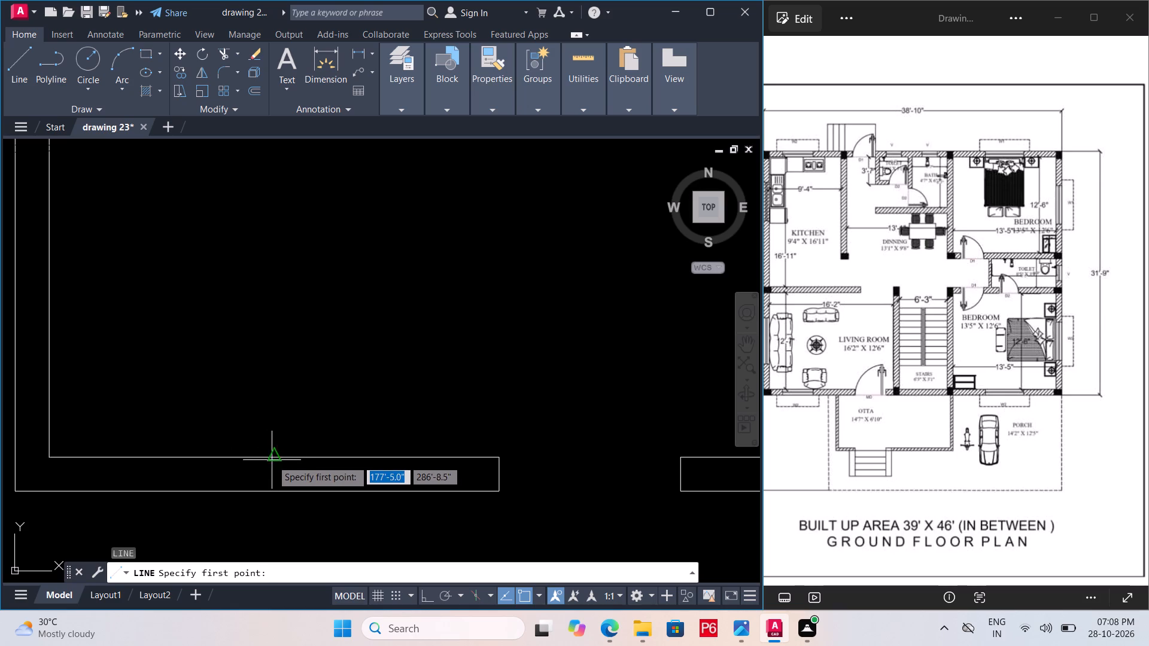
click(272, 460)
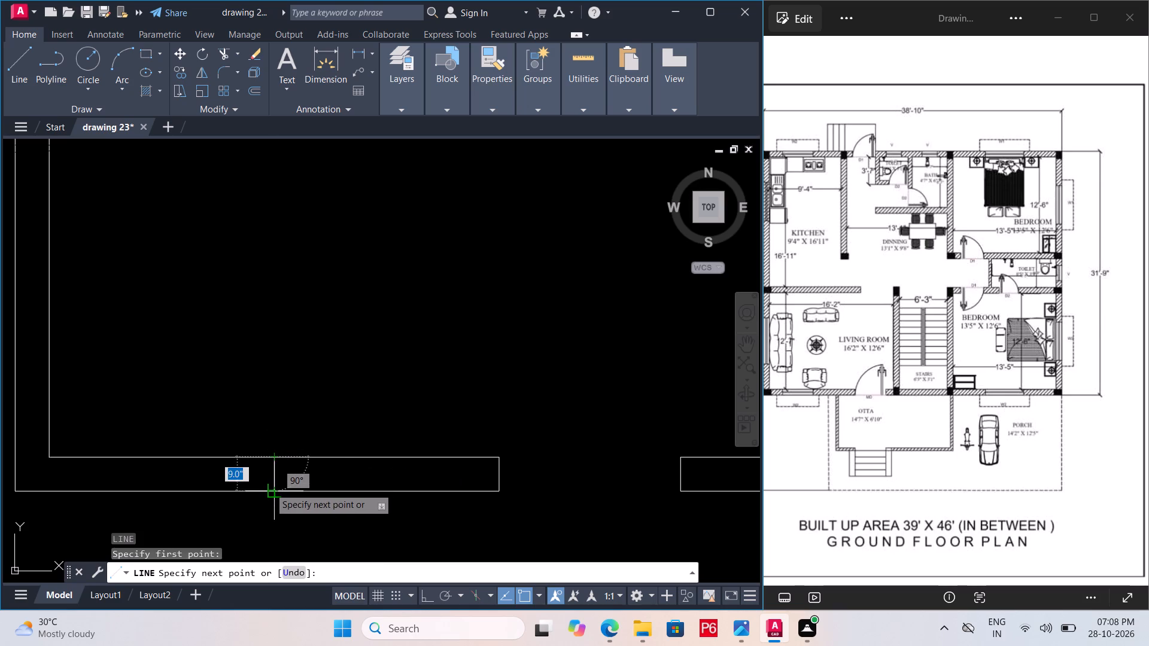
click(269, 487)
key(space)
Offset the line across the living room's bottom wall 2' to both sides for the window jambs.
click(272, 482)
key(o)
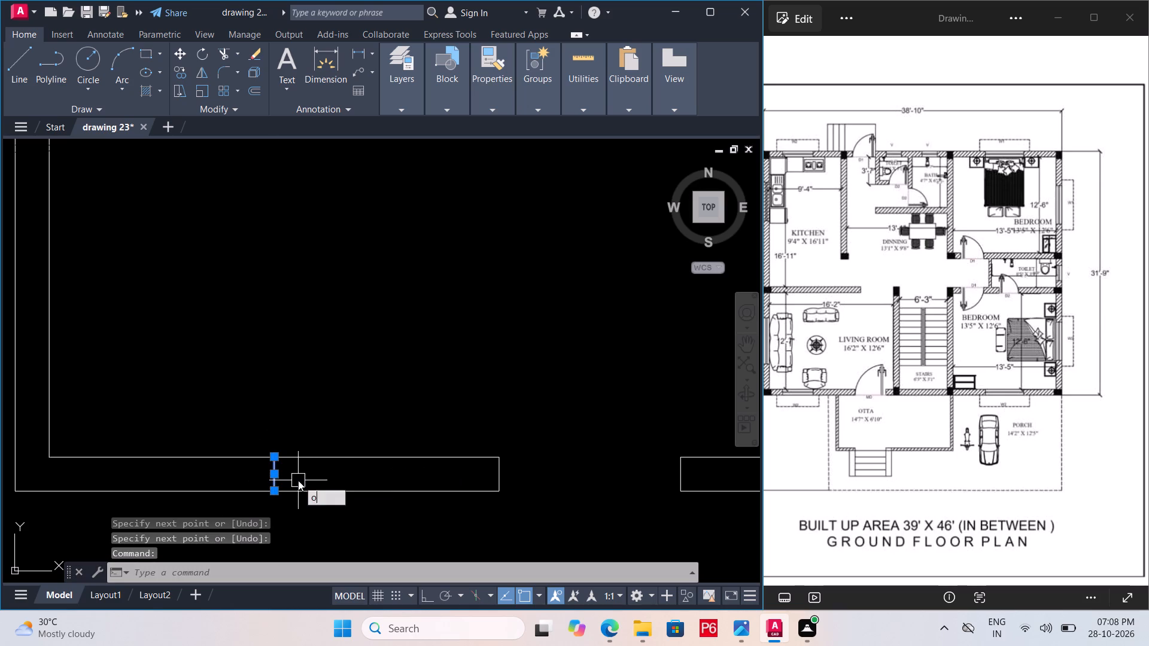
key(Return)
key(2)
key(apostrophe)
key(Return)
click(321, 480)
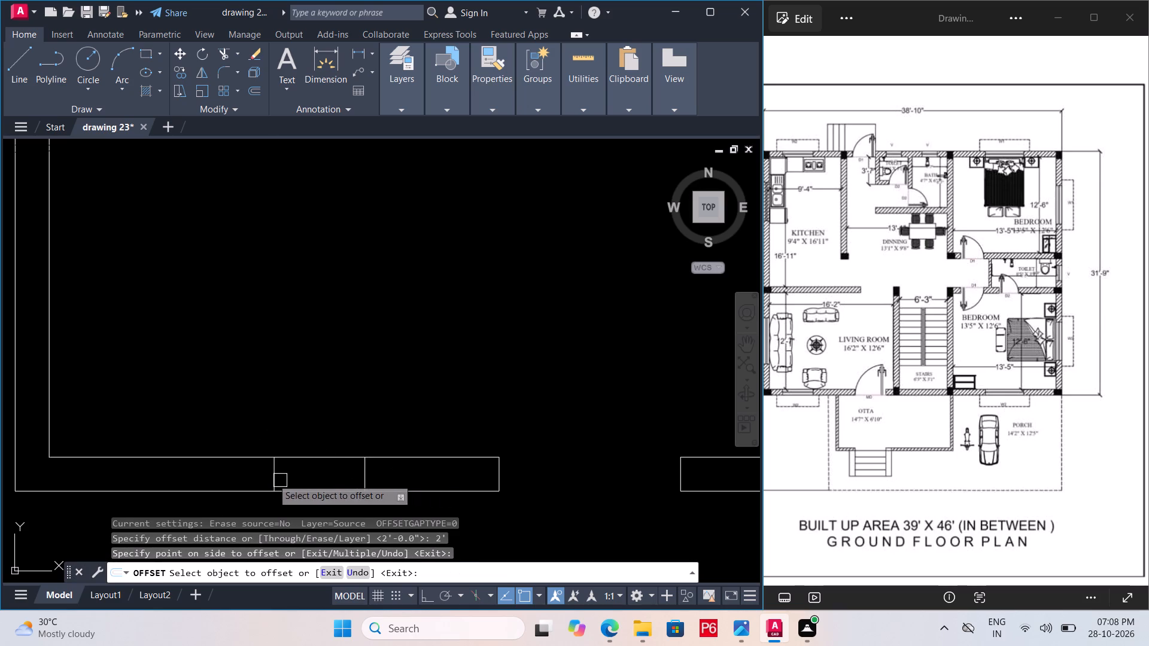
click(270, 477)
click(233, 477)
key(space)
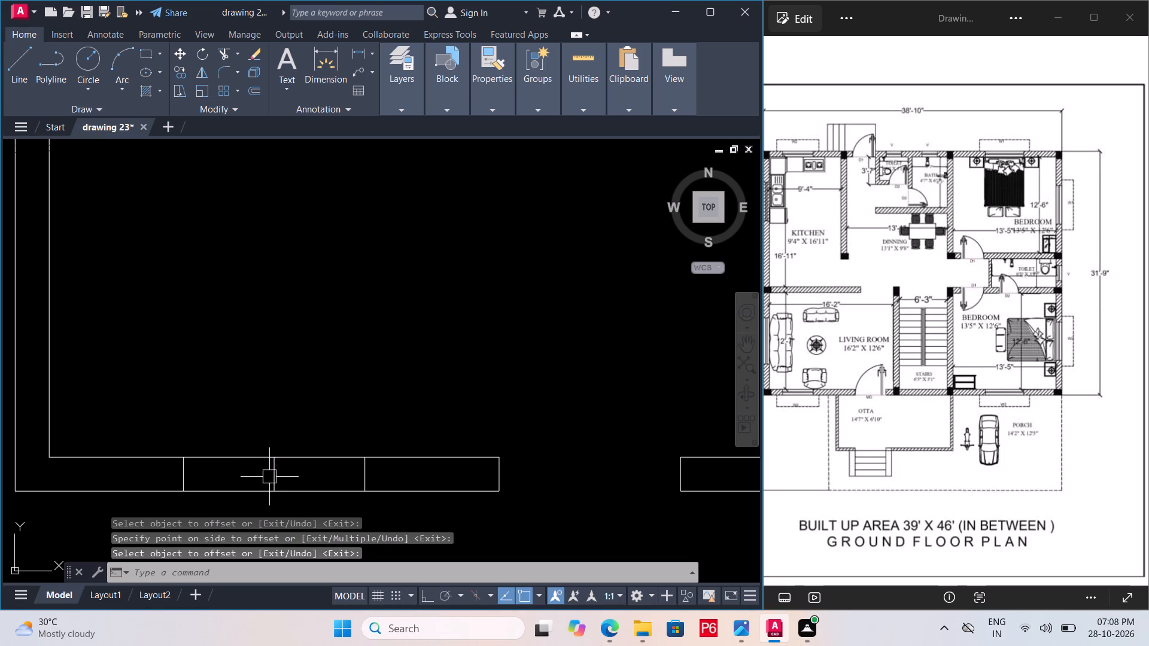
Erase the original middle line between the two living room window jambs.
click(271, 477)
key(Delete)
Save the drawing.
key(ctrl+s)
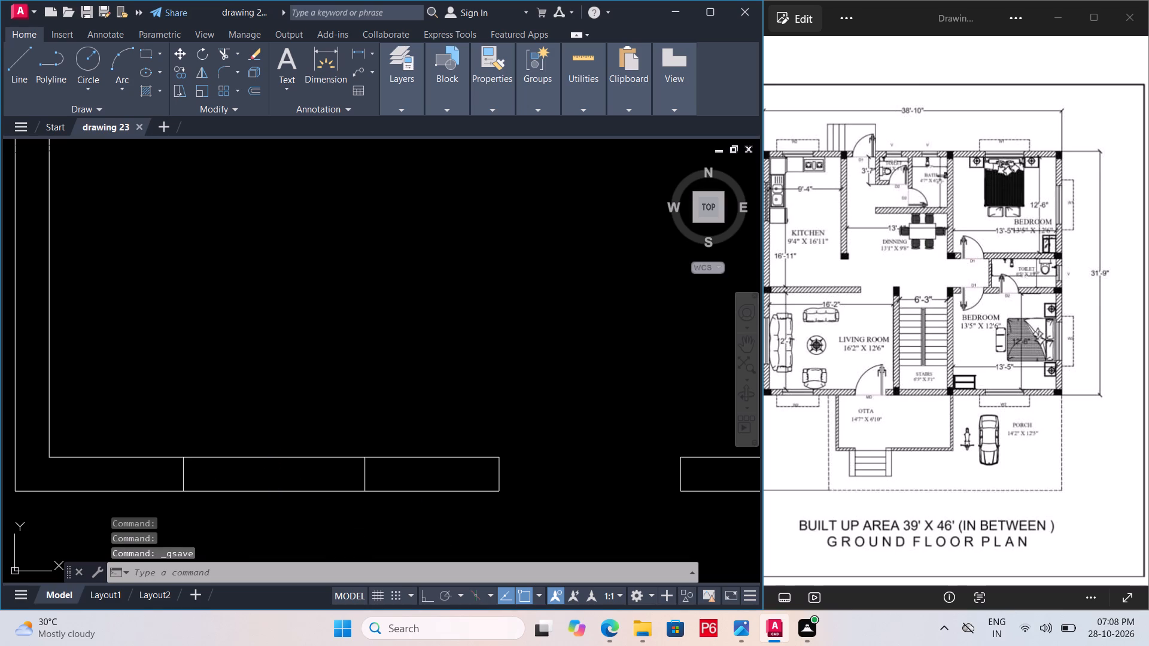
key(ctrl+s)
key(ctrl+s)
key(ctrl+s)
Draw a horizontal glass line joining the midpoints of the two living room window jambs.
key(l)
key(space)
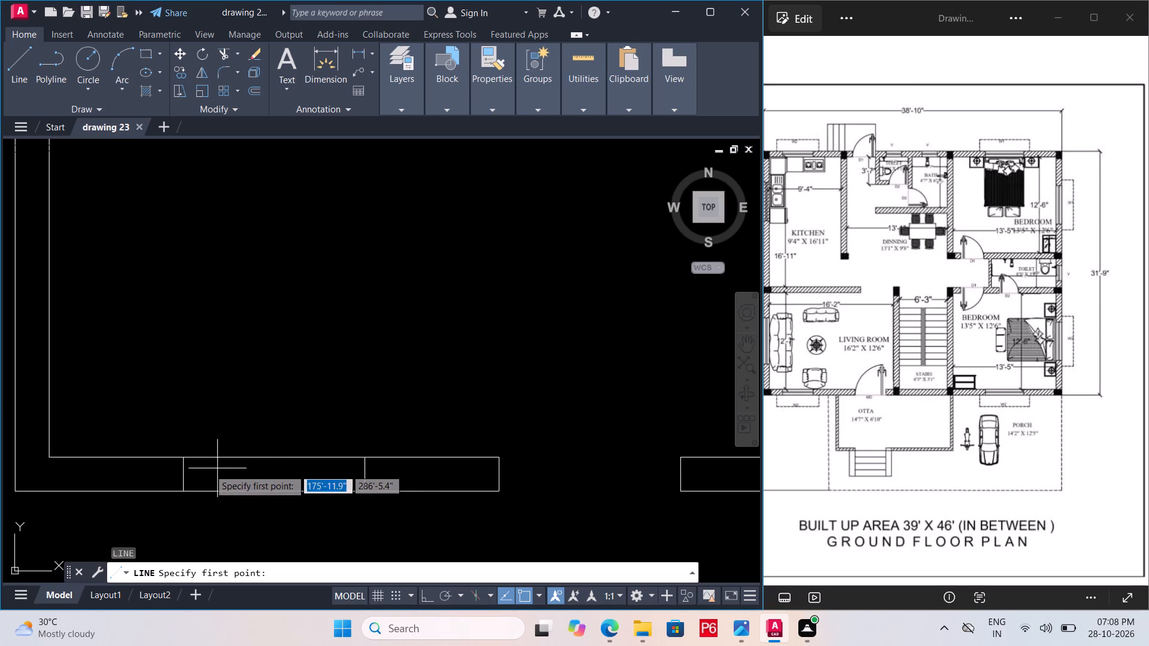
click(182, 473)
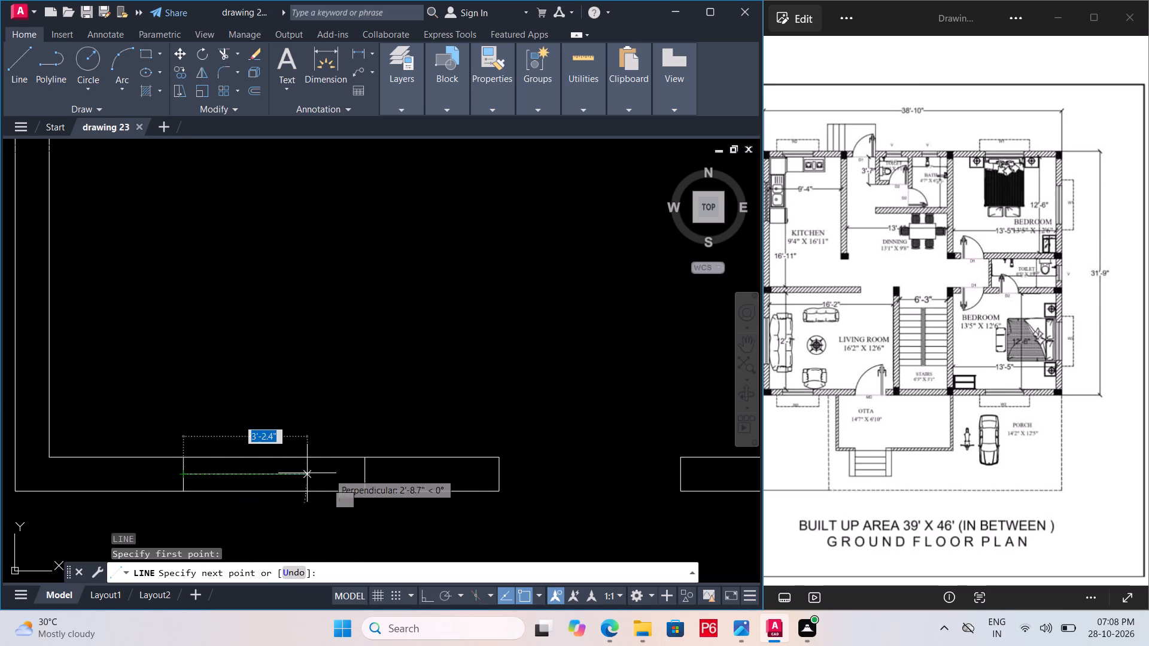
click(363, 473)
scroll(282, 480, down, 4)
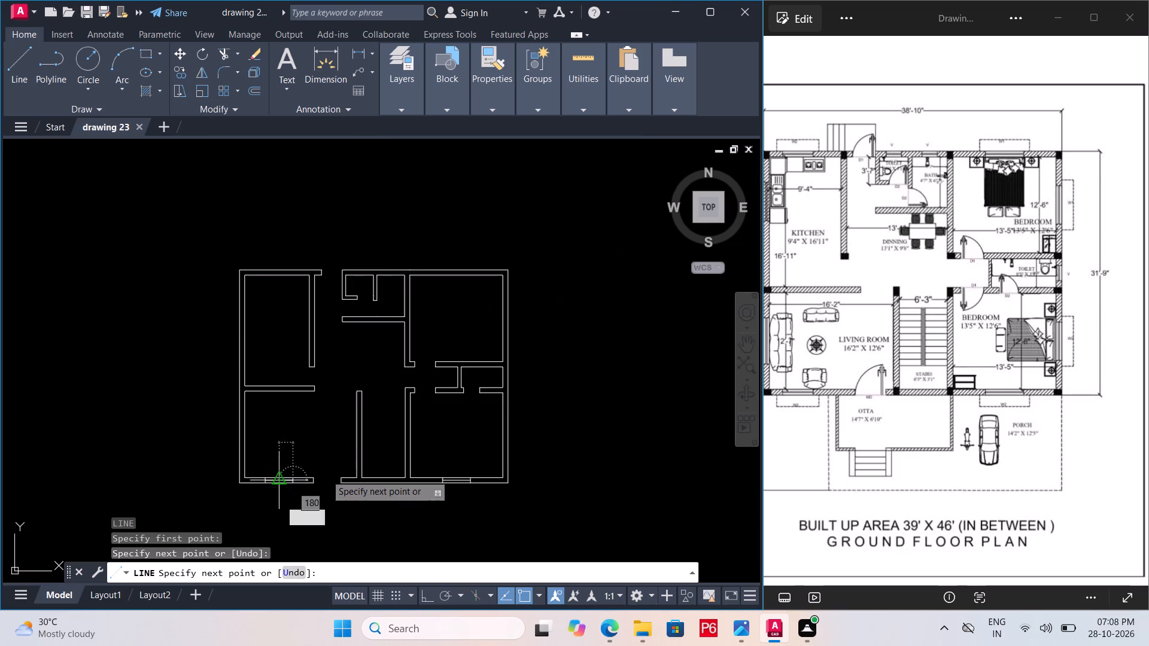
Save the drawing.
key(ctrl+s)
key(ctrl+s)
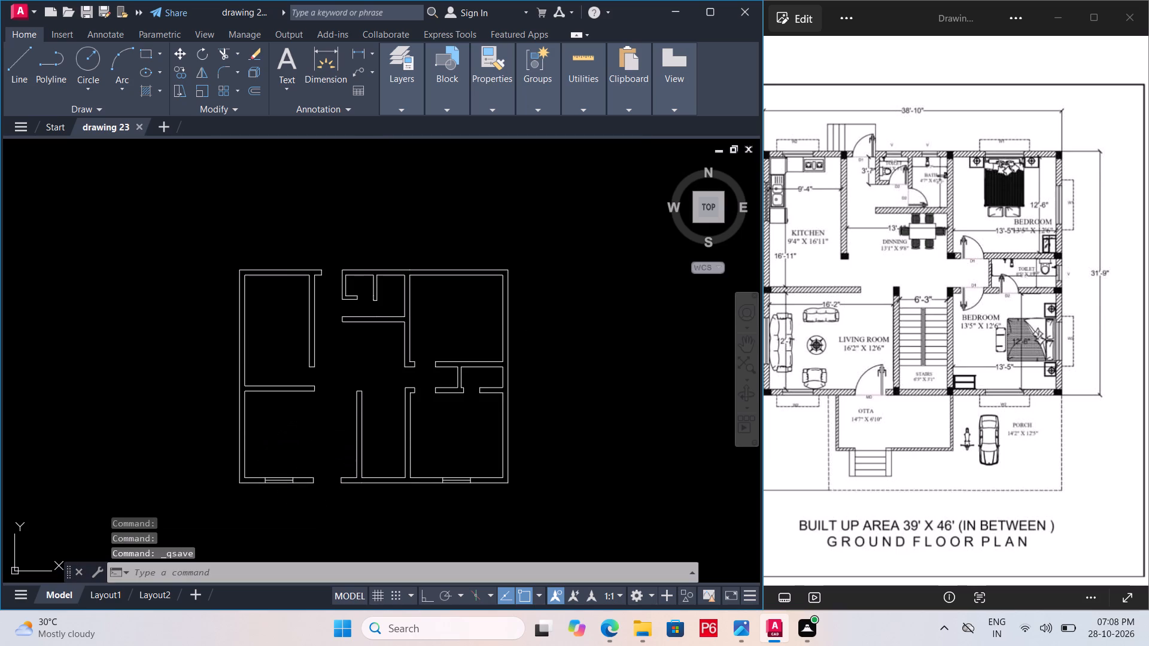
key(ctrl+s)
key(ctrl+s)
key(ctrl+s)
key(ctrl+s)
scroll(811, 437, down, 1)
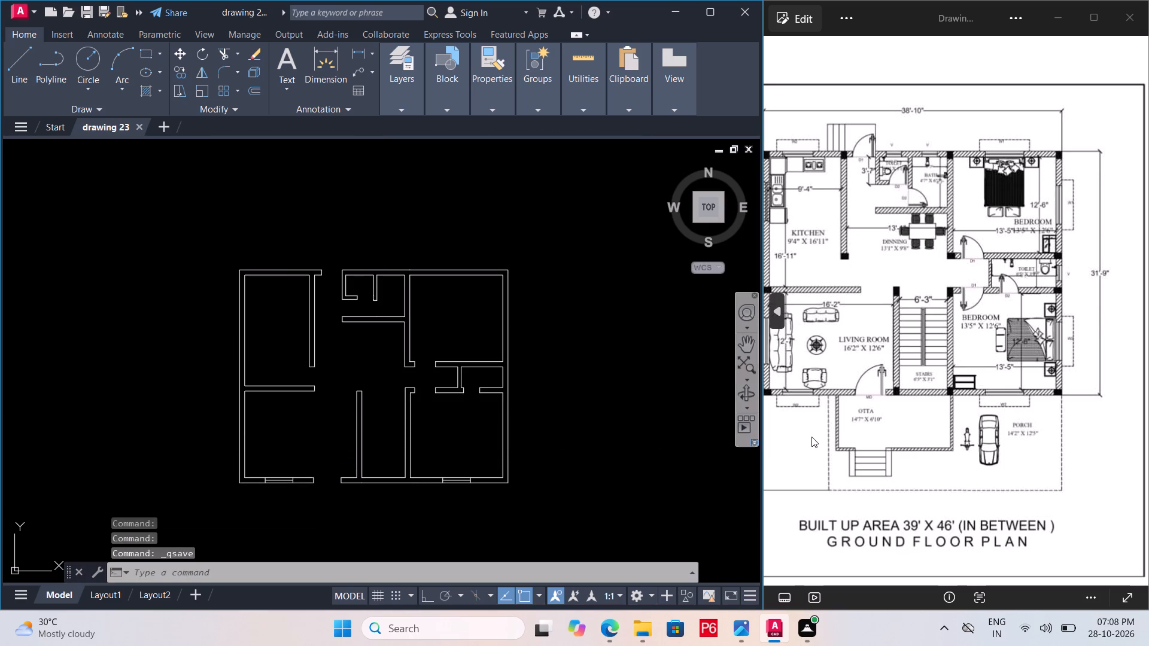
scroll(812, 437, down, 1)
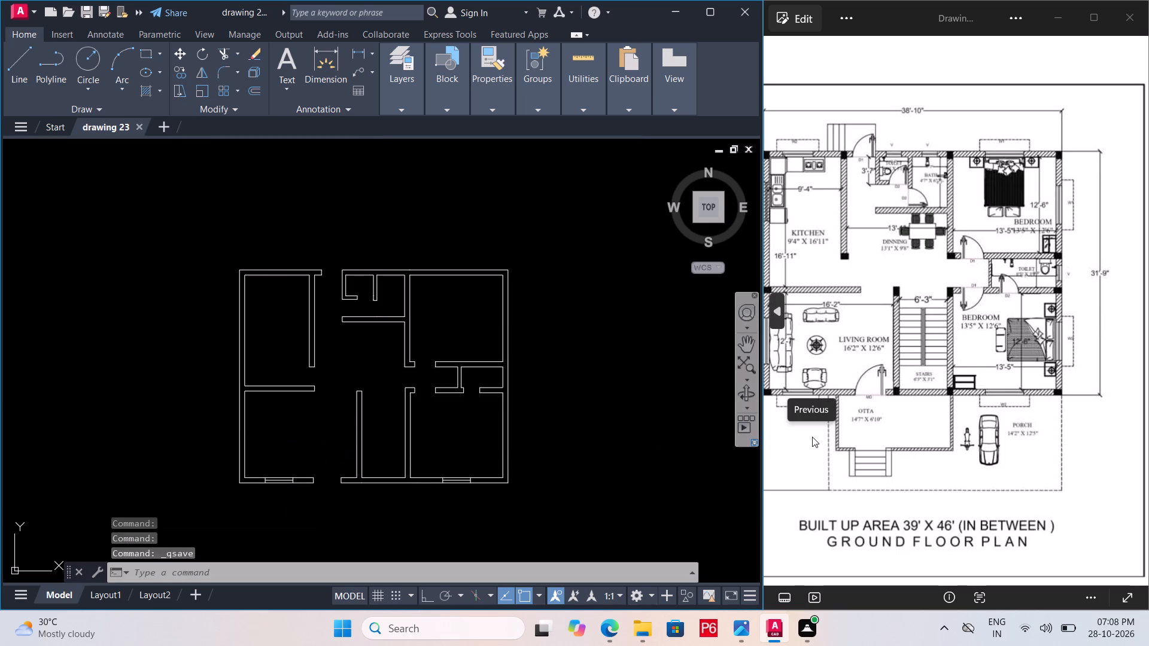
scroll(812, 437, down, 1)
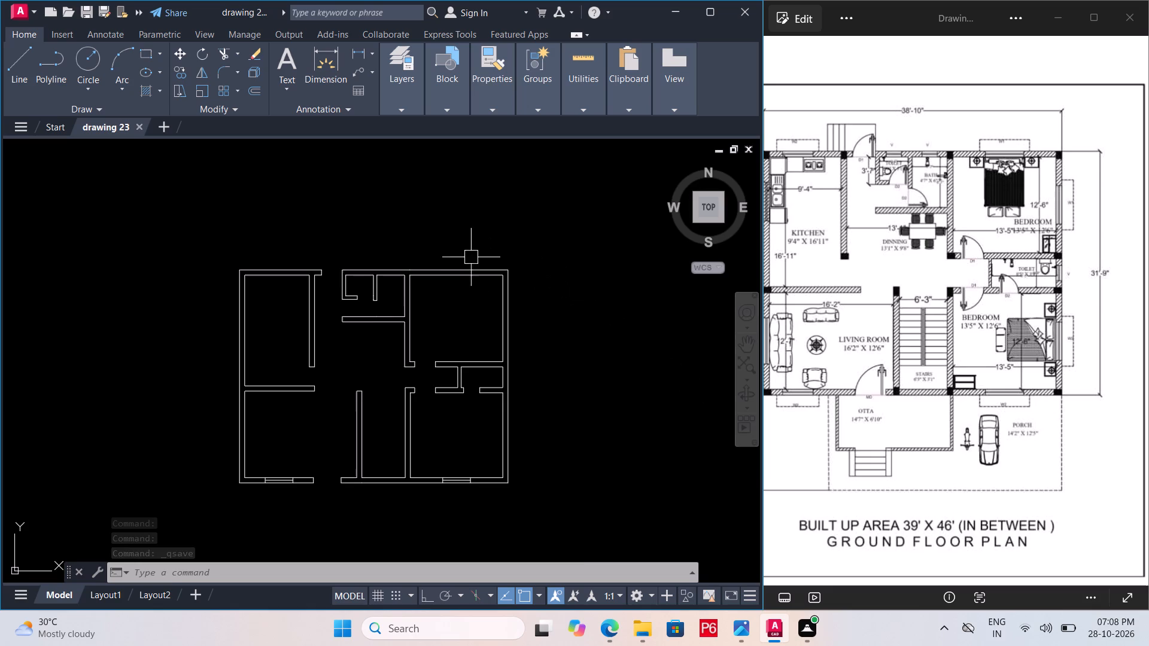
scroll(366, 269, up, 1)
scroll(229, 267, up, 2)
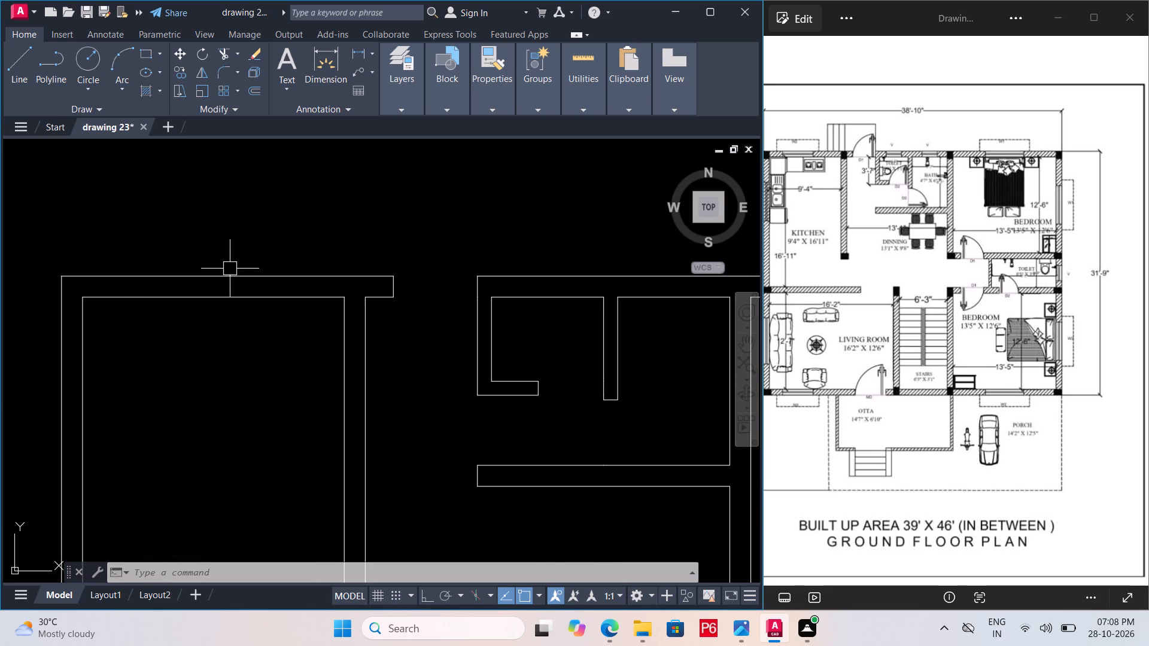
Draw a vertical line across the kitchen's top outer wall at the midpoint of its inner edge.
scroll(219, 278, up, 1)
key(l)
key(space)
scroll(459, 372, down, 1)
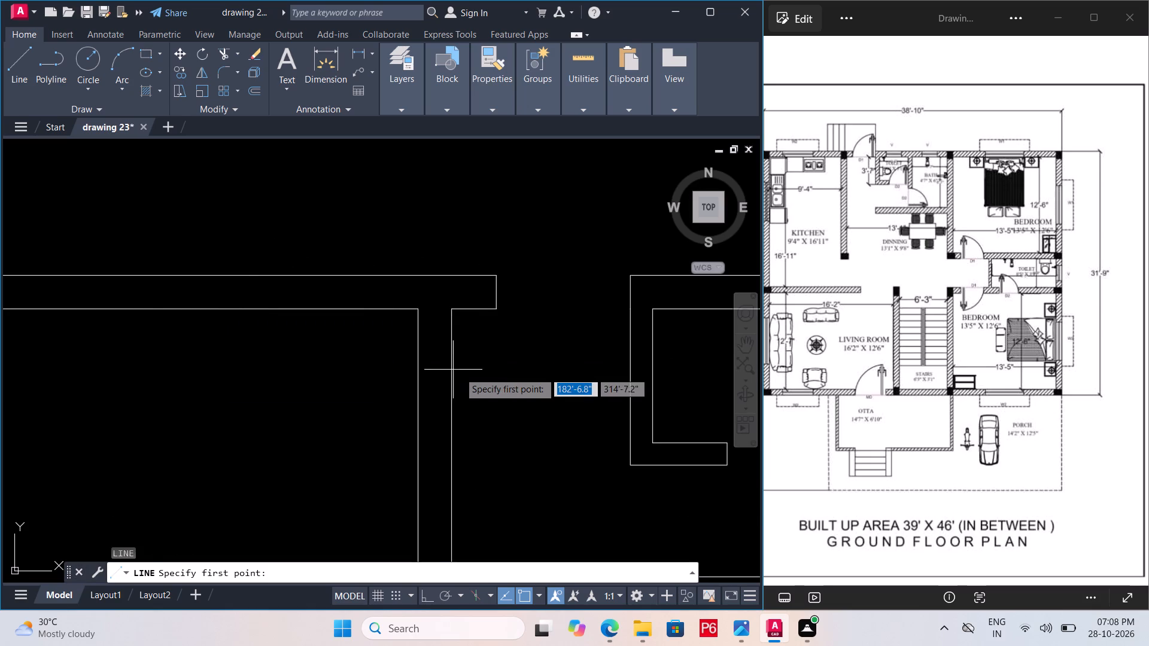
scroll(330, 336, up, 1)
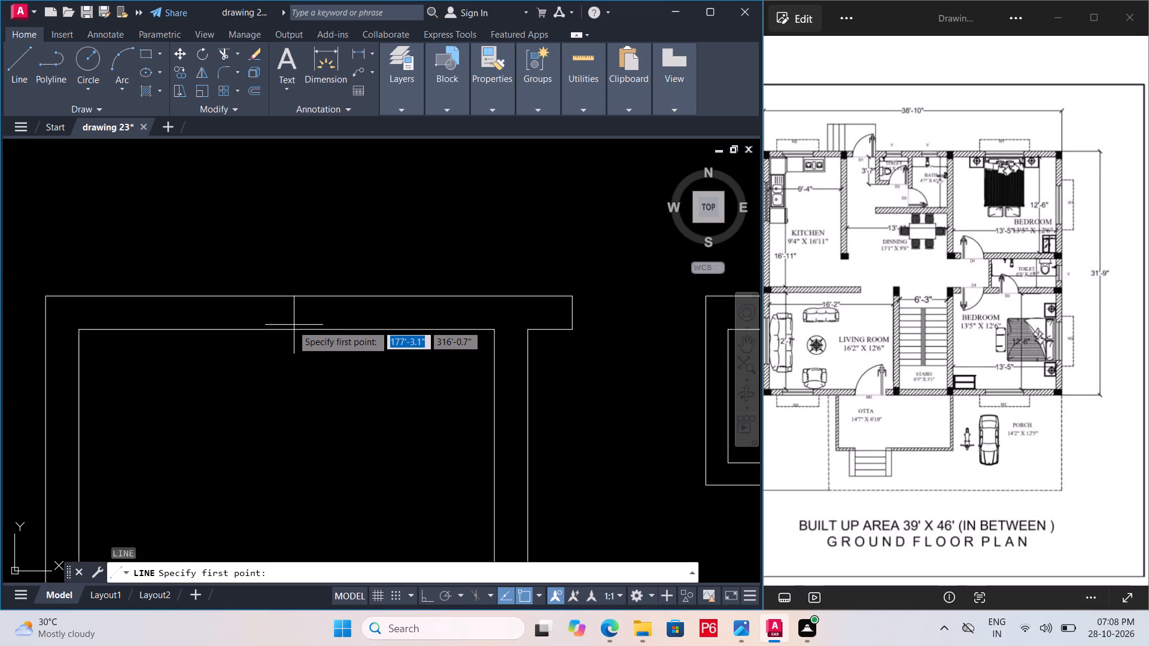
click(287, 327)
click(285, 291)
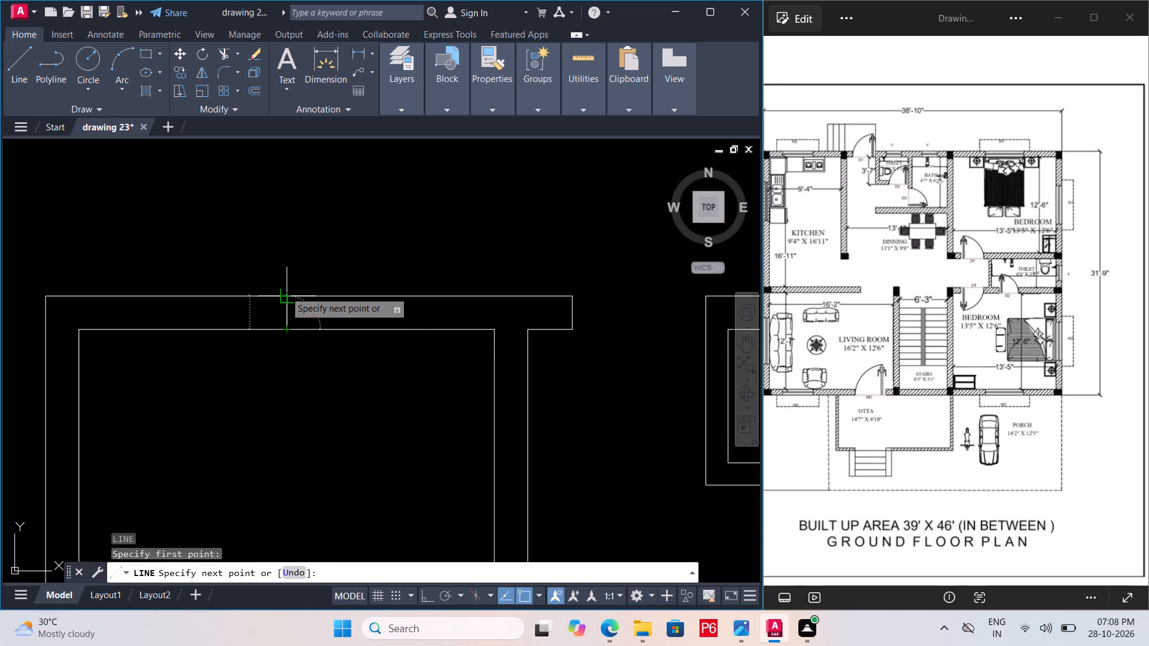
key(space)
Offset the line across the kitchen's top wall by 2' to both sides to form the window jambs.
click(284, 304)
key(o)
key(Return)
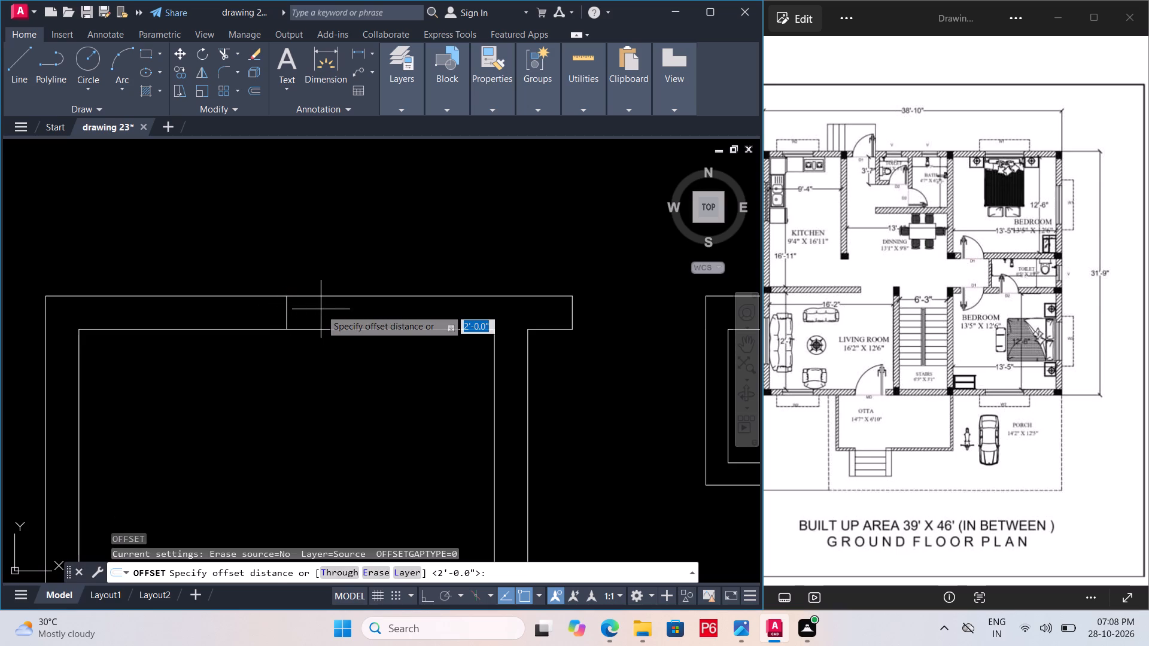
text(2')
key(Return)
click(336, 309)
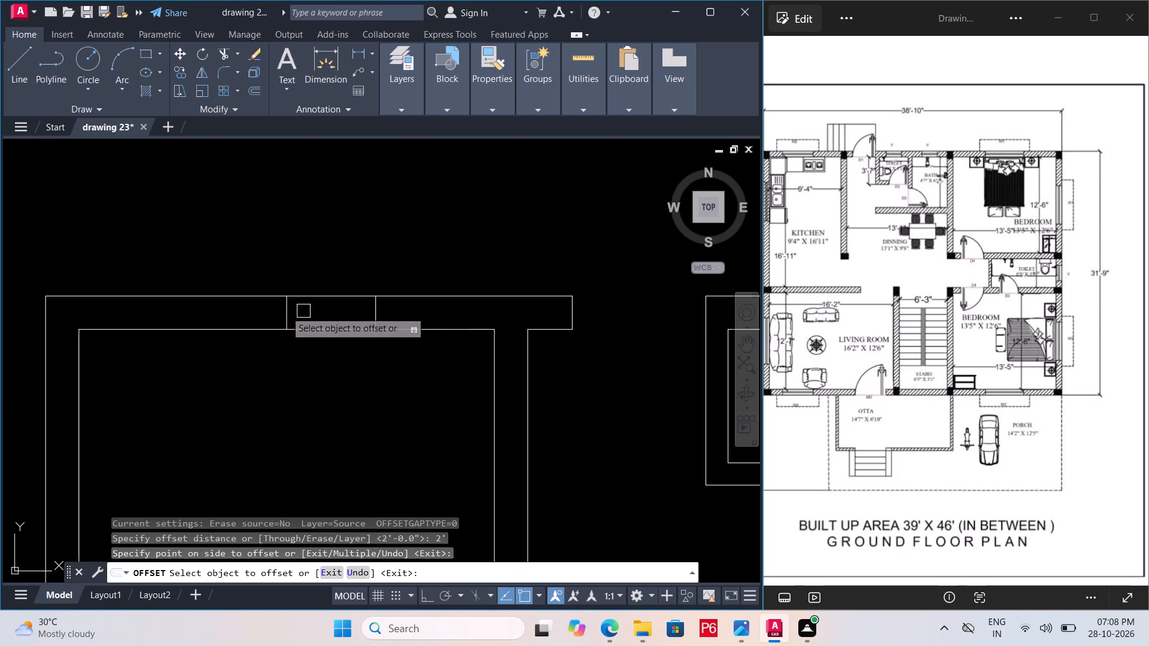
click(278, 311)
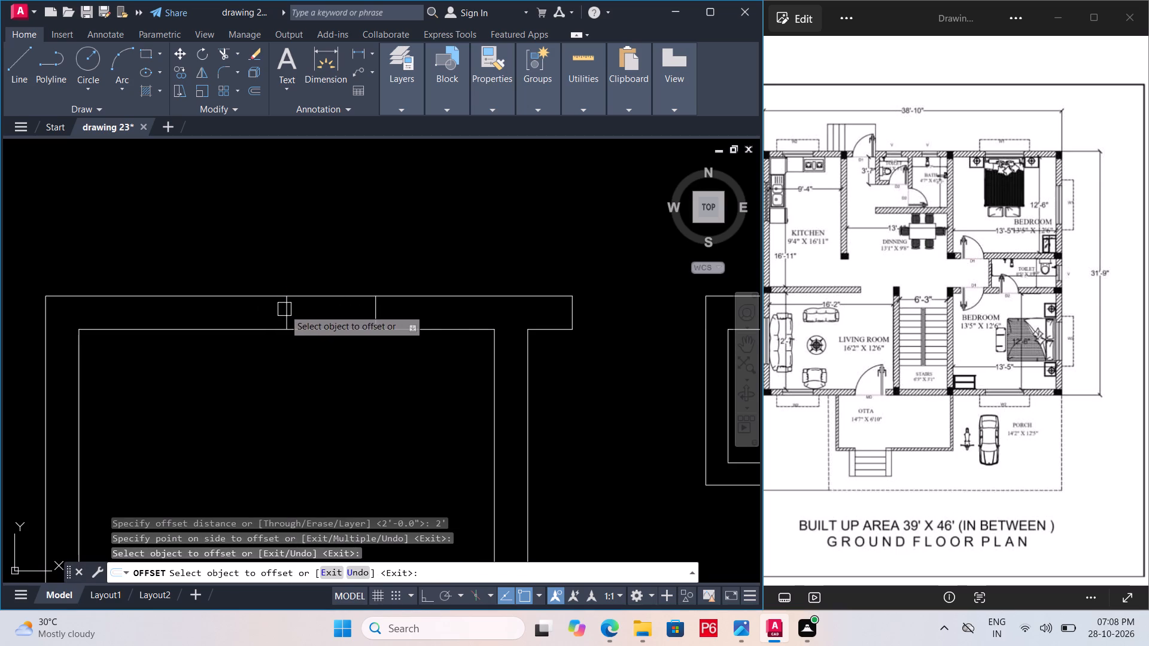
double_click(284, 309)
click(252, 314)
key(space)
Erase the original middle line between the two kitchen window jambs.
click(284, 310)
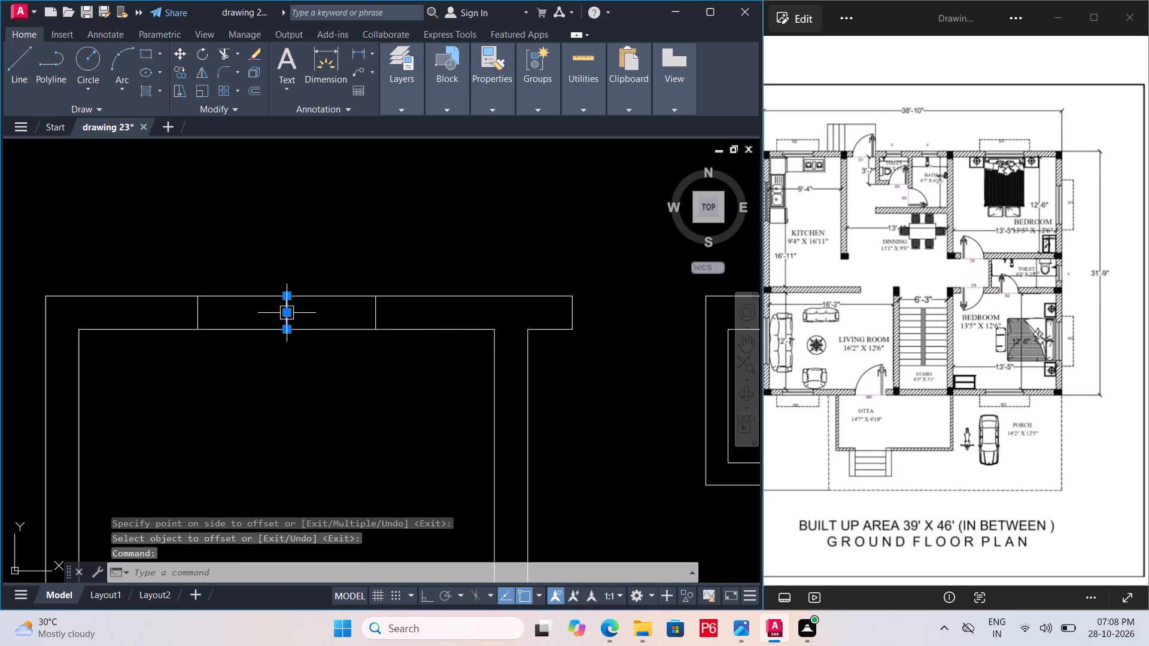
key(Delete)
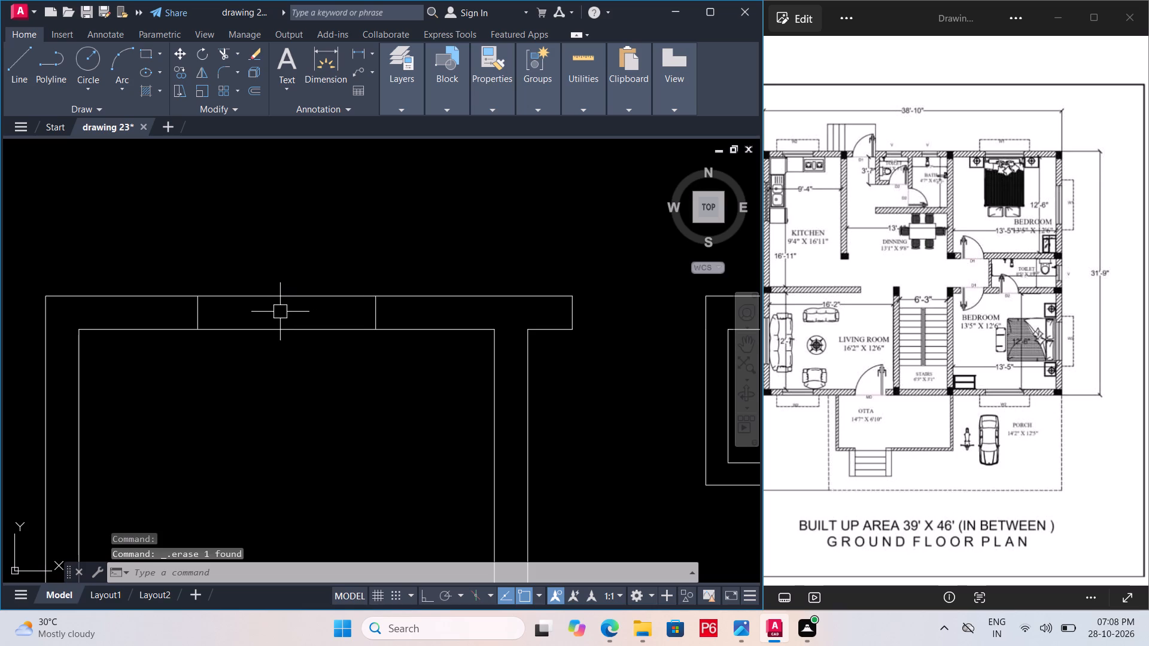
Draw a horizontal glass line joining the midpoints of the two kitchen window jambs.
key(l)
key(space)
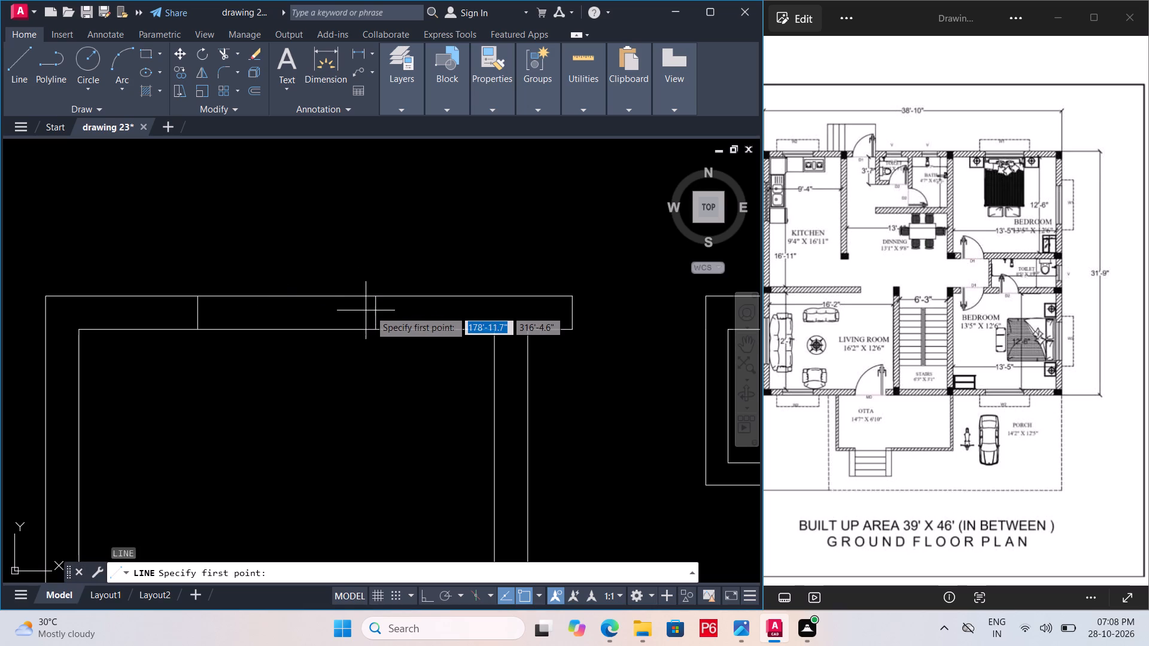
click(371, 311)
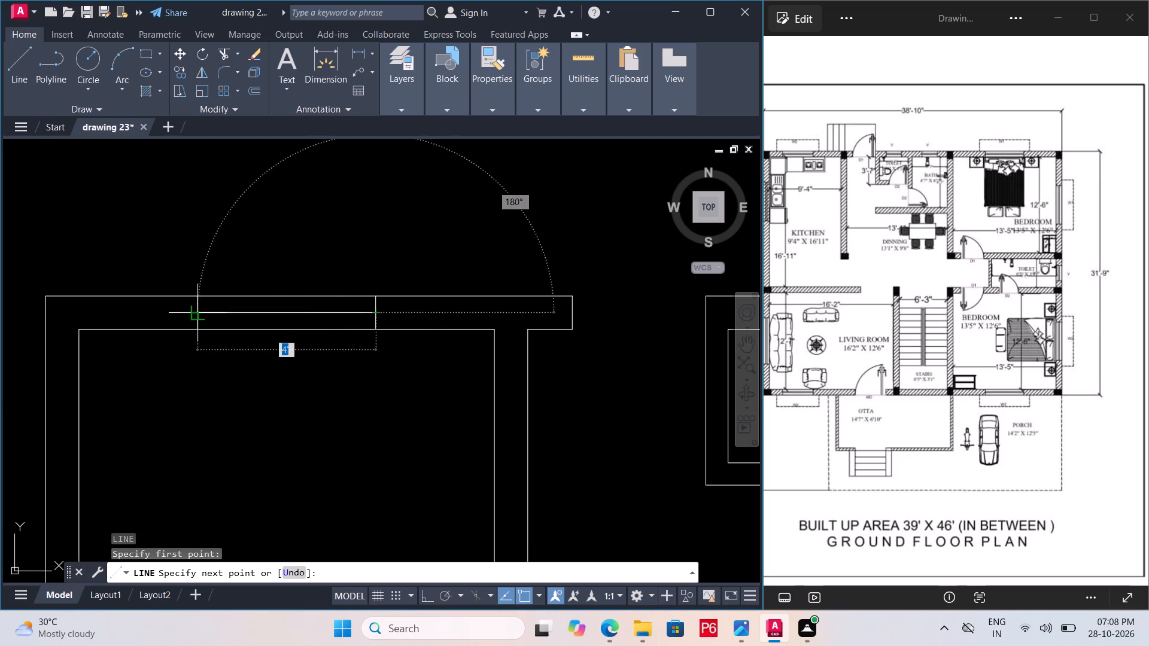
click(200, 312)
key(space)
Draw a vertical line across the upper bedroom's top outer wall at the midpoint of its inner edge.
scroll(145, 337, down, 3)
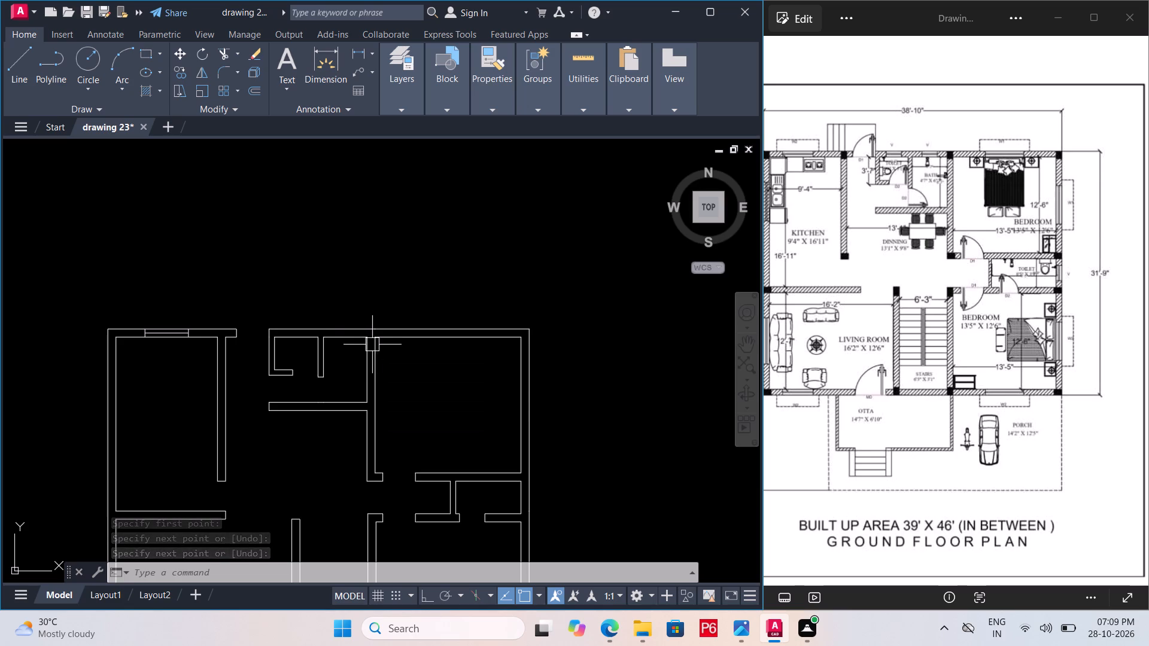
scroll(464, 348, up, 3)
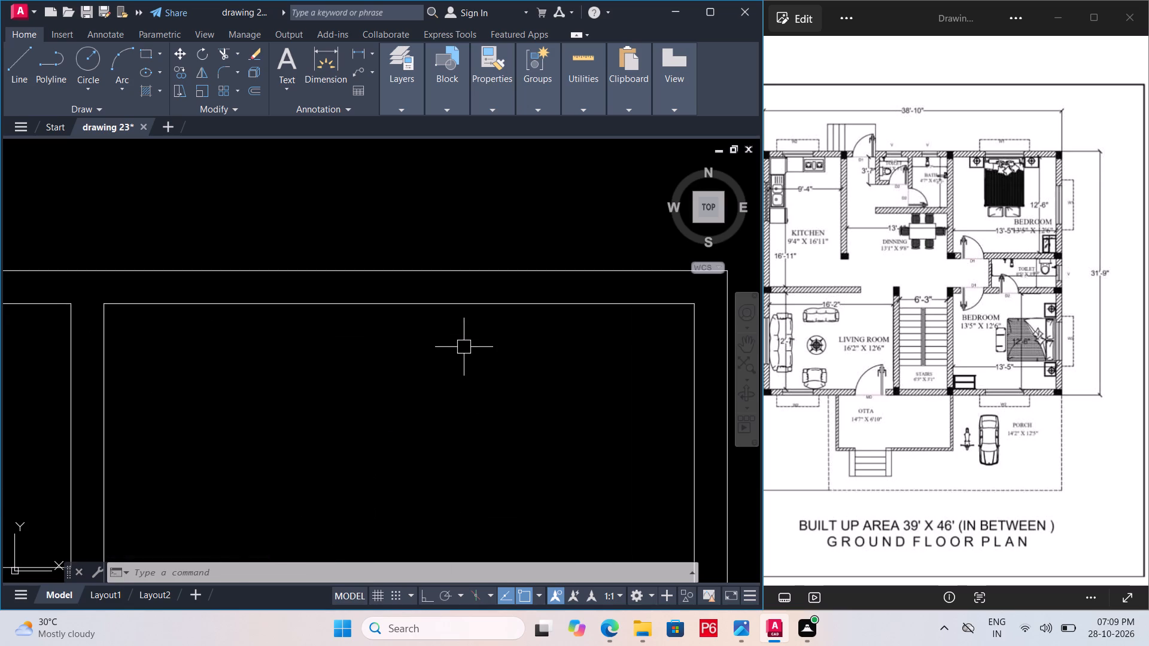
text(l)
key(space)
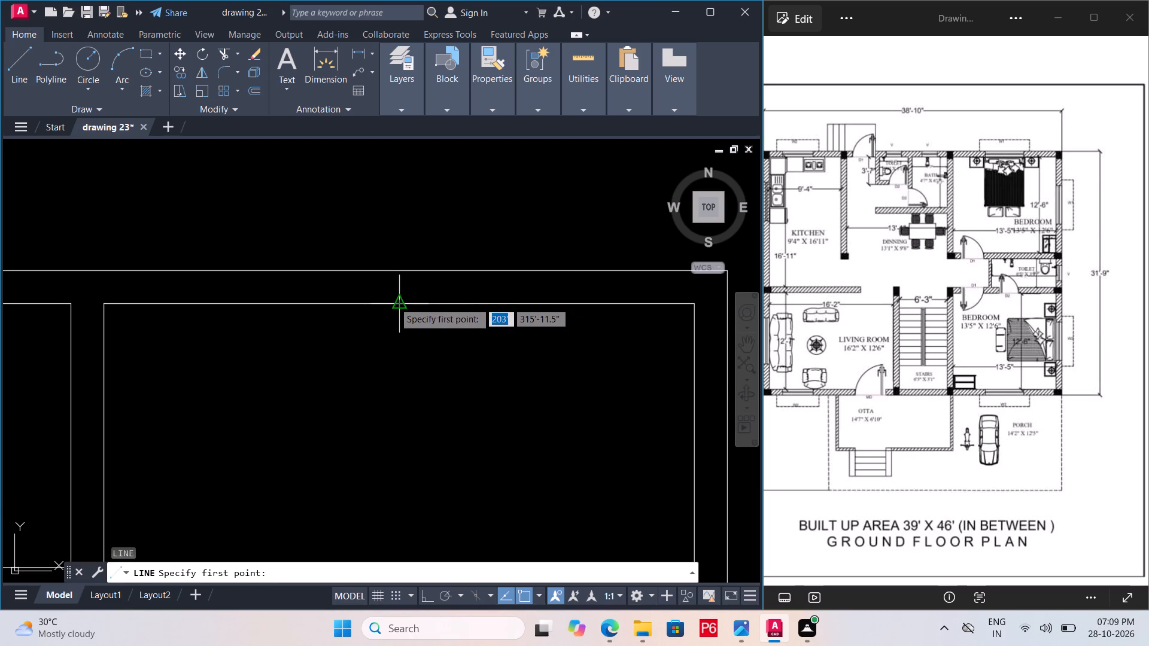
click(394, 302)
click(393, 270)
key(space)
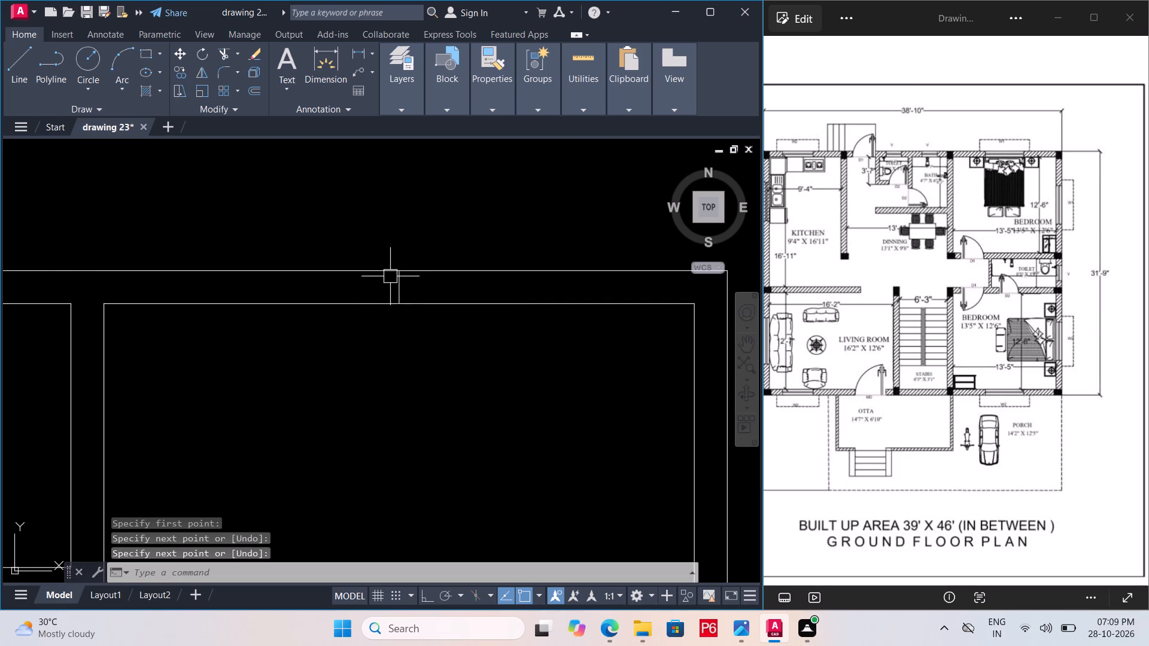
click(390, 276)
click(401, 288)
key(Escape)
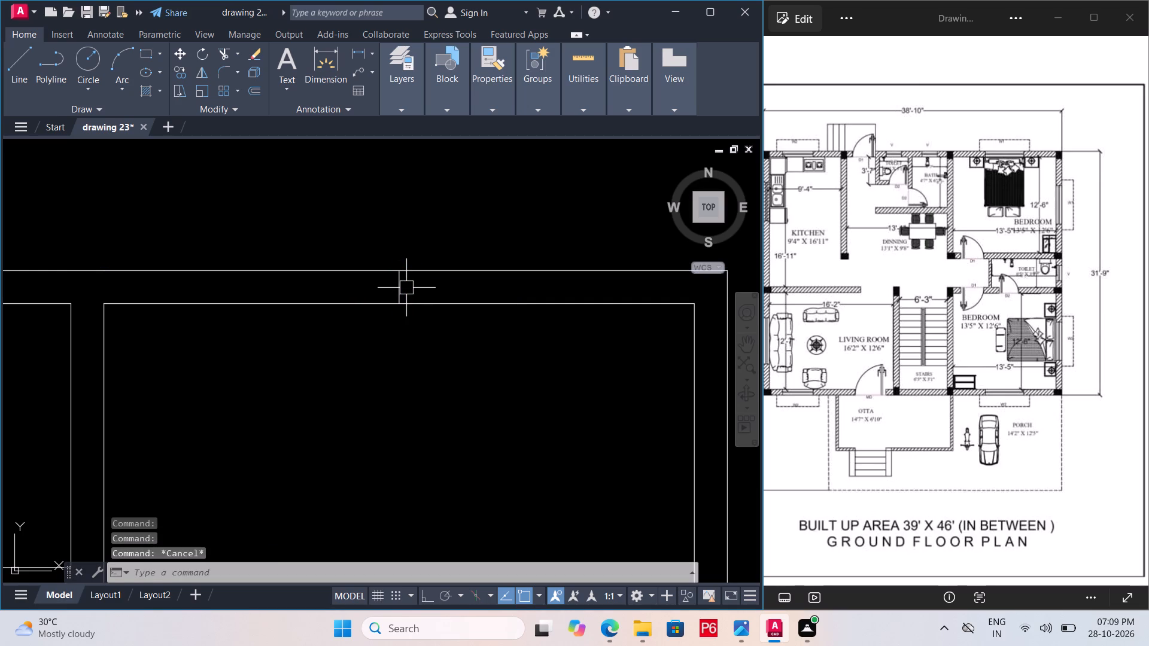
Offset the line across the upper bedroom's top wall by 2' to both sides to form the window jambs.
click(402, 289)
key(o)
key(Return)
text(2')
key(Return)
click(432, 290)
click(400, 289)
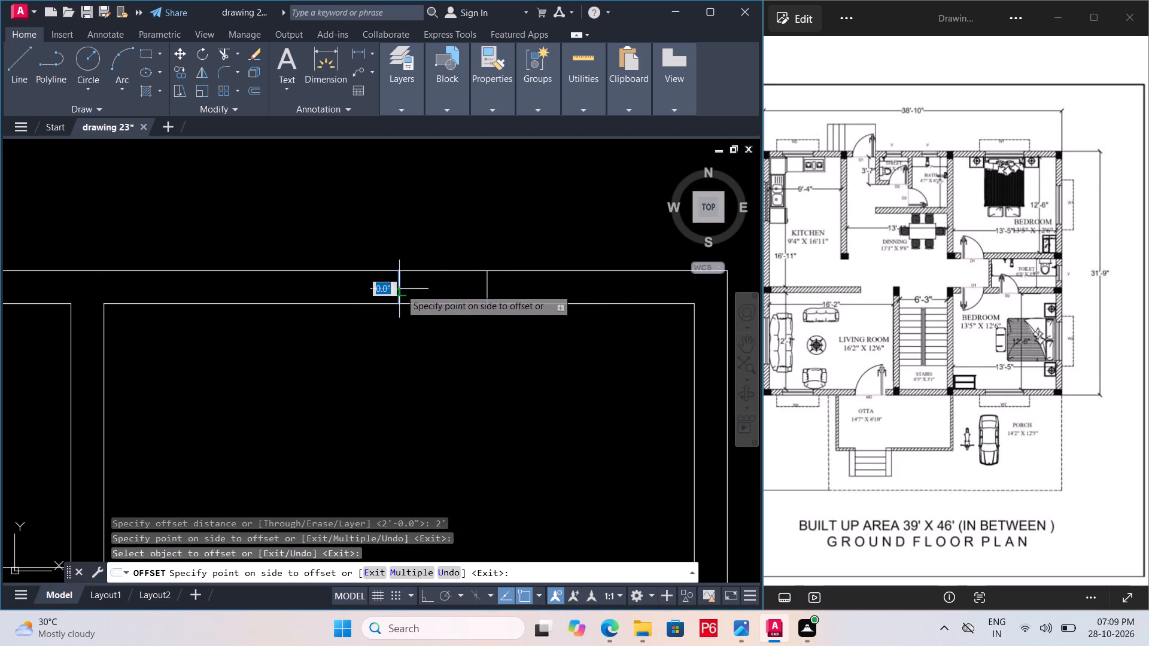
click(355, 289)
key(space)
Erase the original middle line between the two upper bedroom window jambs.
click(403, 289)
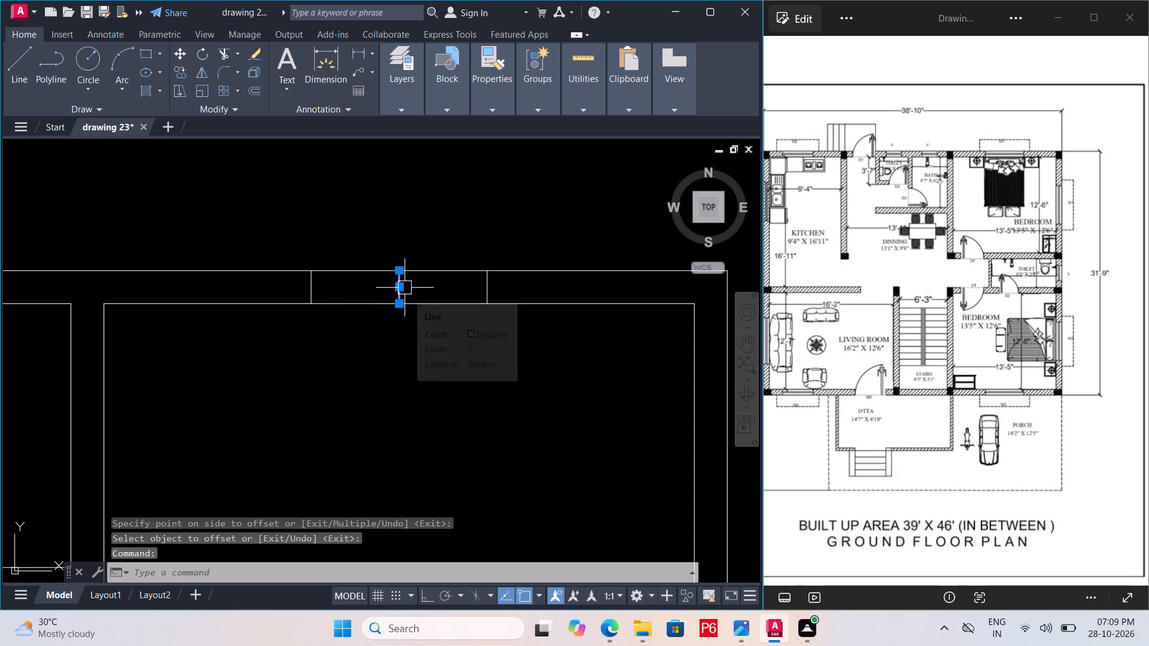
key(Delete)
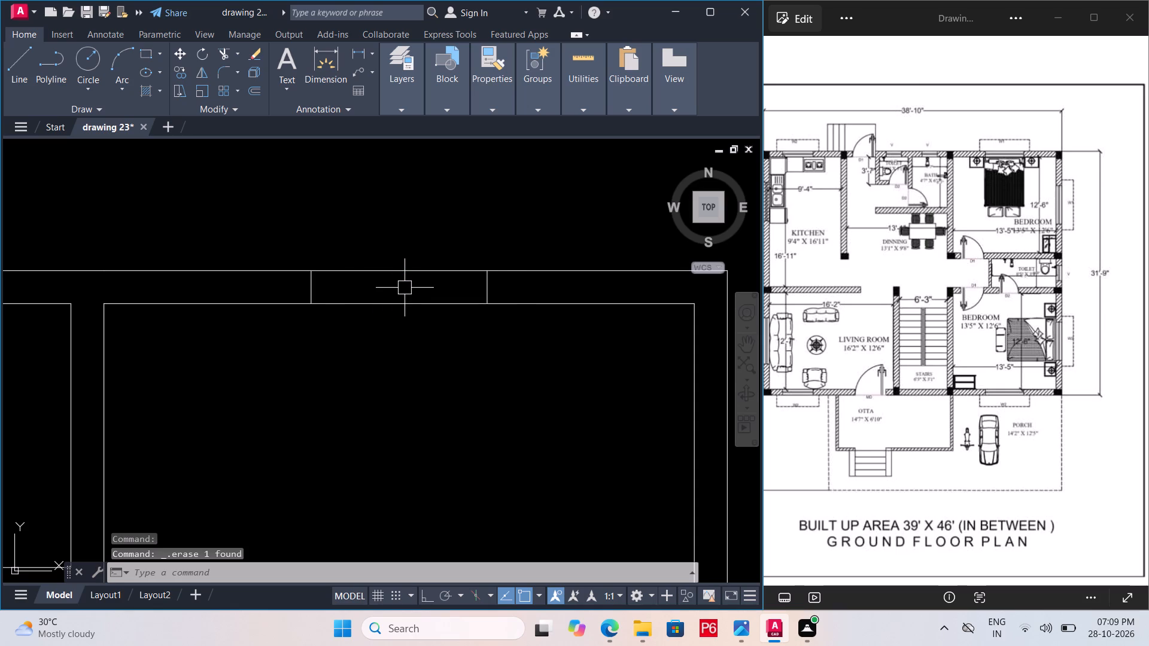
Draw a horizontal glass line joining the midpoints of the two upper bedroom window jambs.
key(l)
key(space)
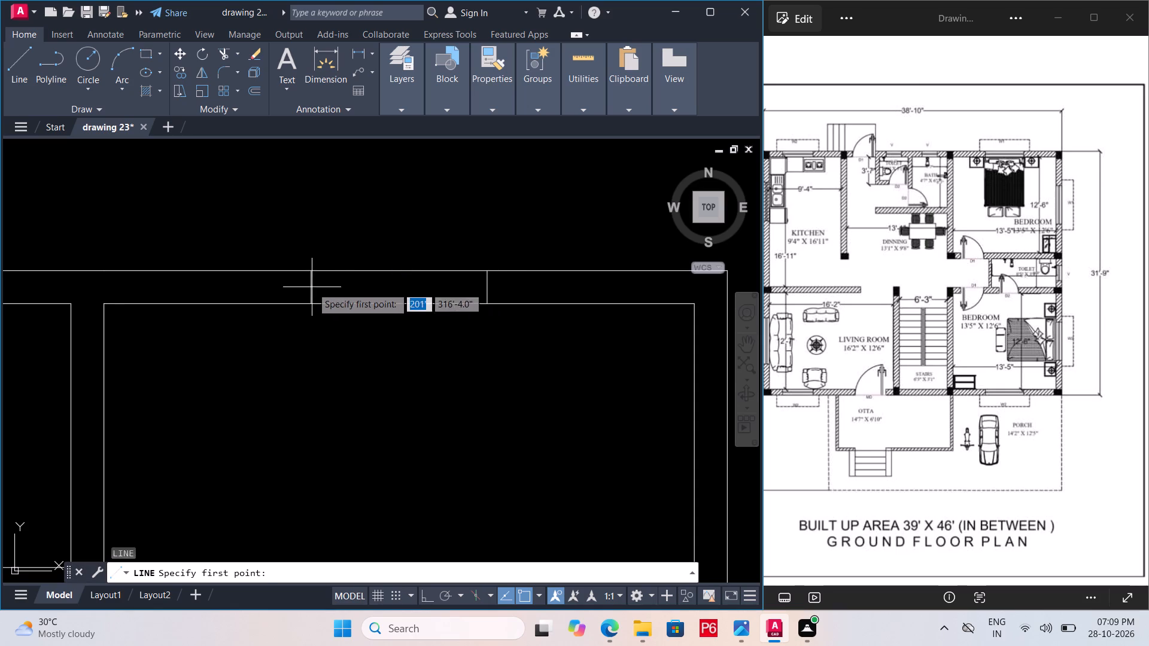
click(311, 285)
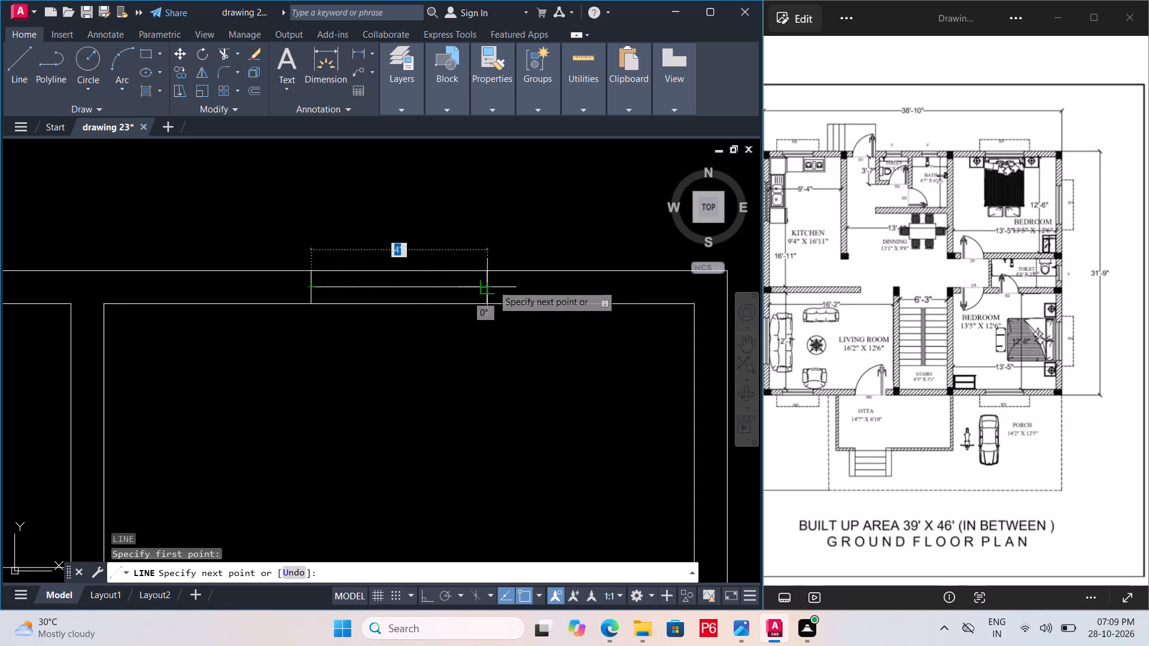
click(493, 285)
Save the drawing.
scroll(359, 323, down, 2)
key(ctrl+s)
key(ctrl+s)
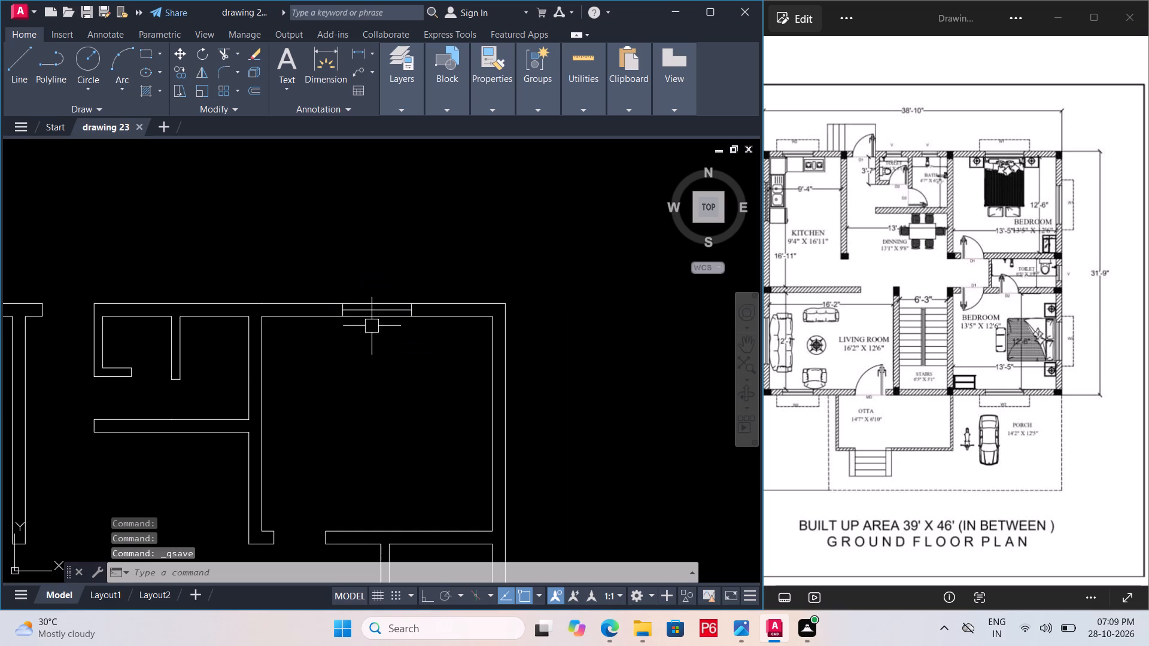
key(ctrl+s)
key(ctrl+s)
key(ctrl+s)
key(ctrl+s)
With ortho mode on, draw a vertical line across the top outer wall of the toilet beside the bath, at its inner edge's midpoint.
scroll(399, 317, down, 2)
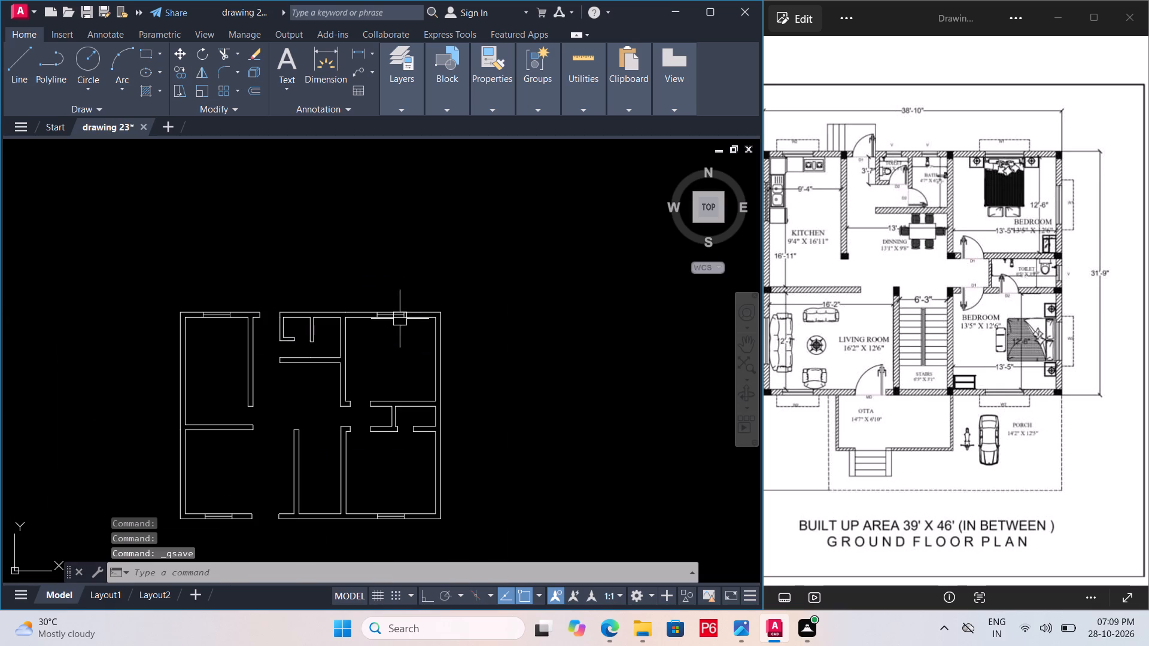
scroll(304, 321, up, 4)
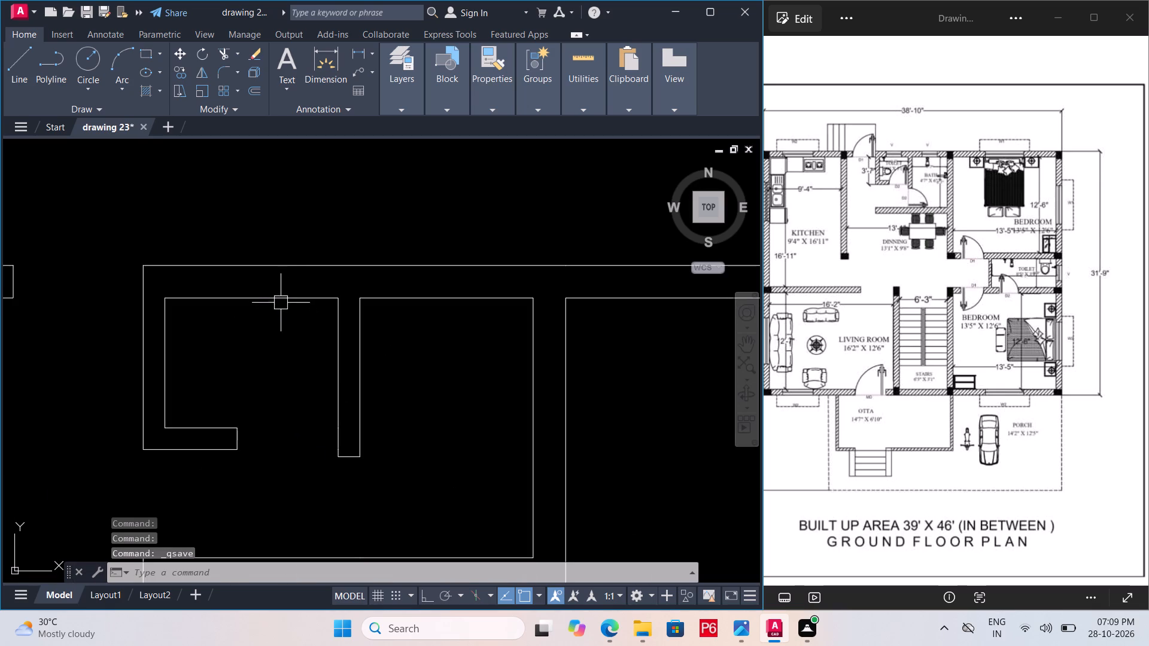
key(l)
key(space)
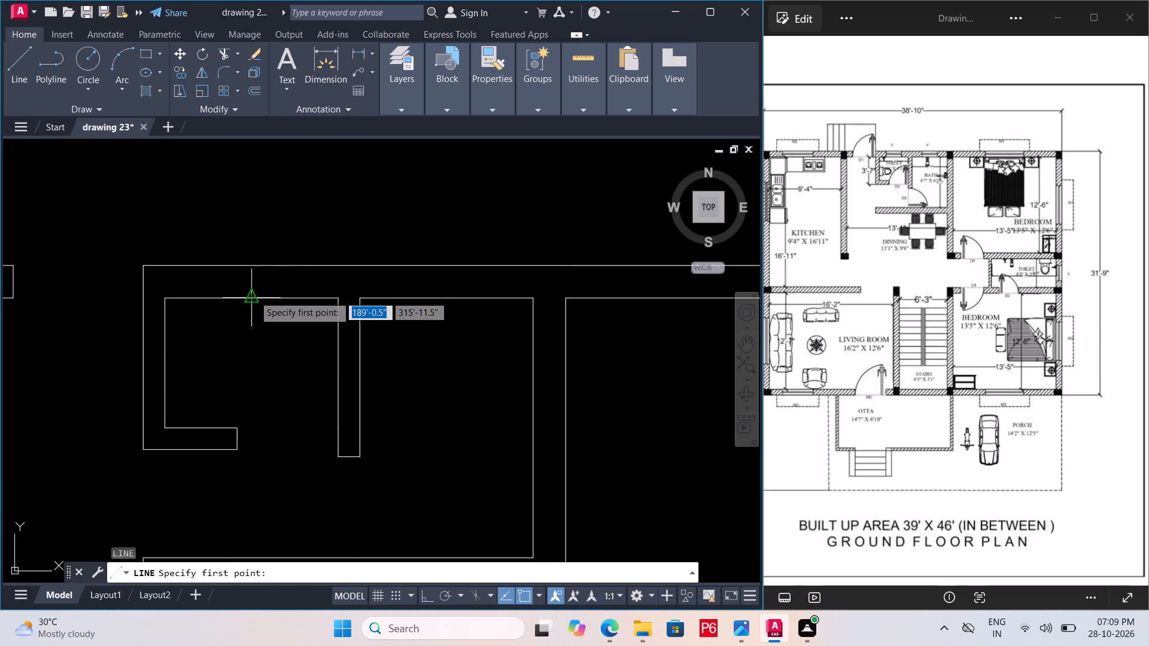
click(254, 295)
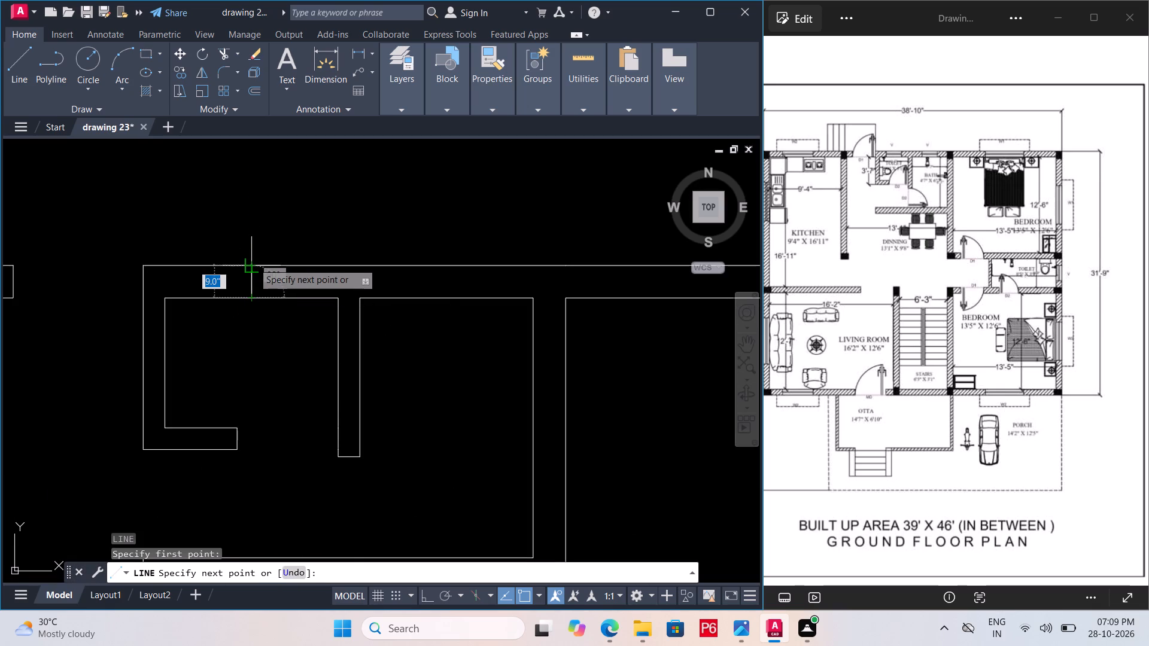
key(F8)
click(251, 270)
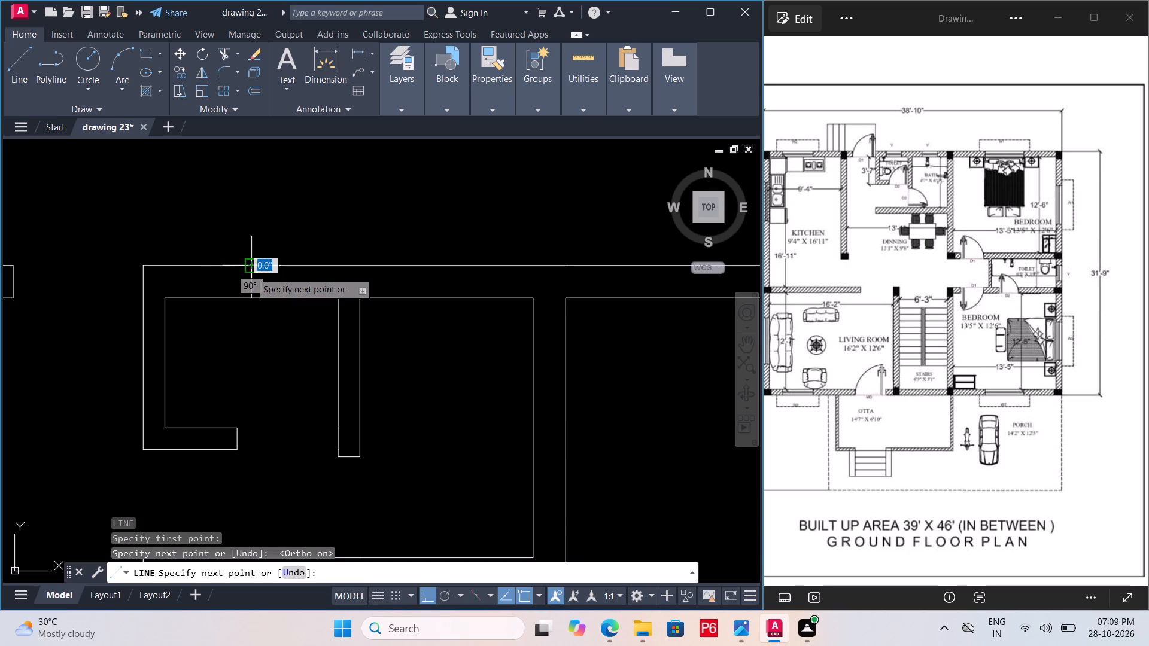
scroll(250, 273, up, 1)
key(space)
Offset the line across the toilet's top wall by 1' to both sides to form the window jambs.
click(254, 288)
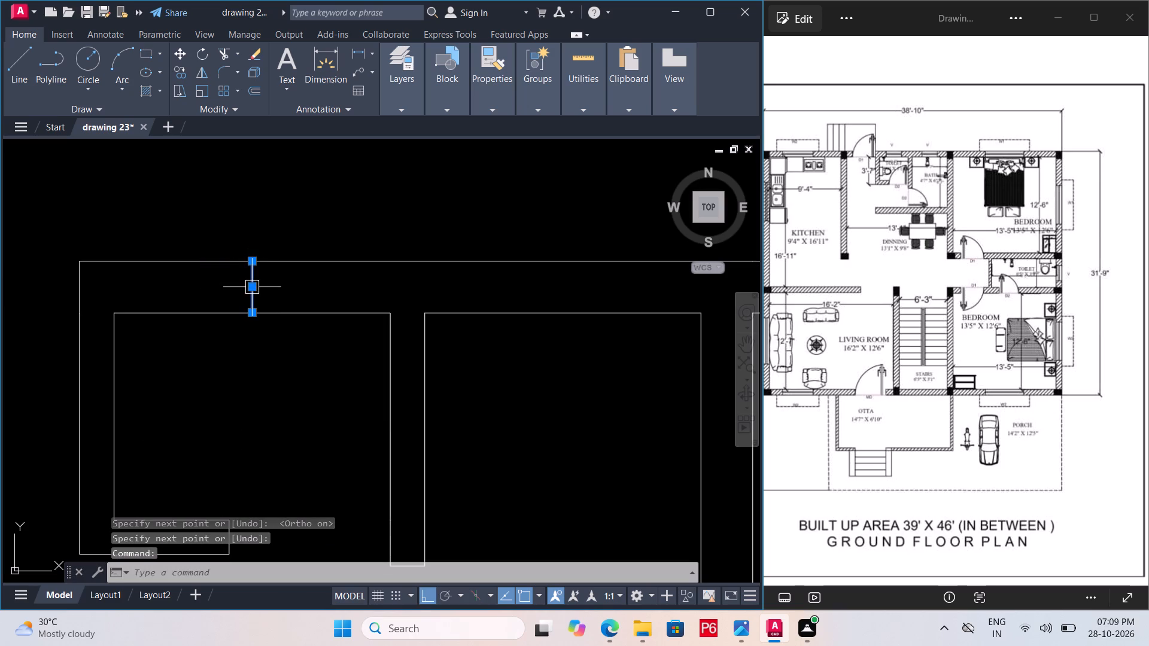
key(o)
key(Return)
text(1')
key(Return)
click(200, 291)
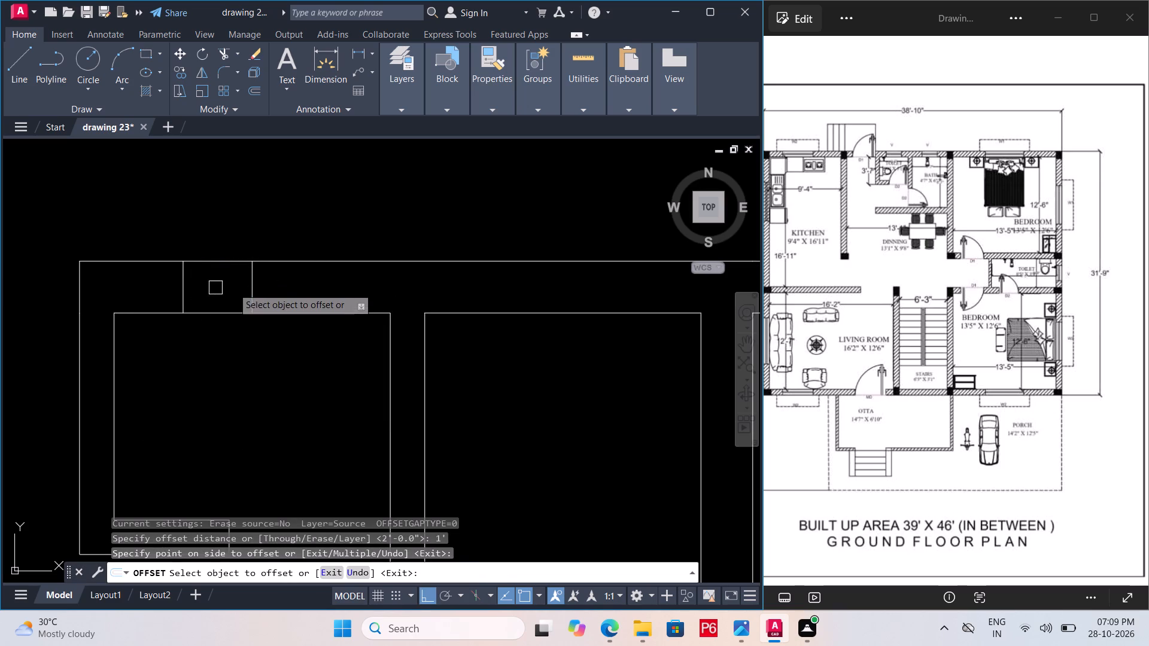
click(254, 287)
click(295, 287)
key(space)
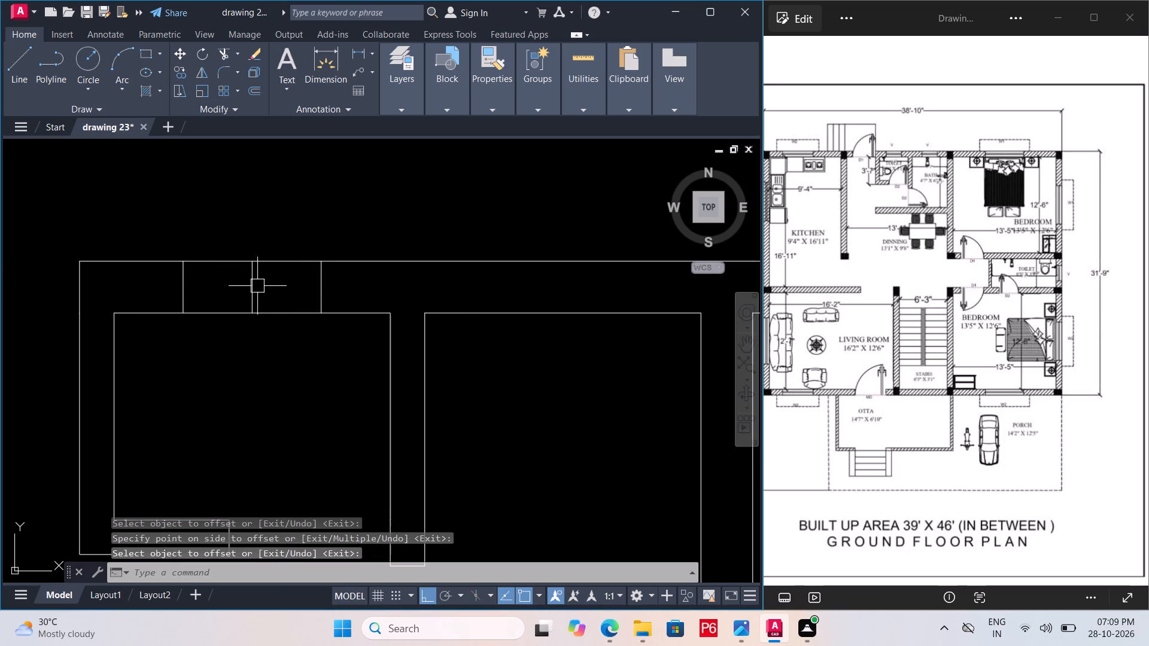
Erase the original middle line between the two toilet window jambs.
click(252, 286)
key(Delete)
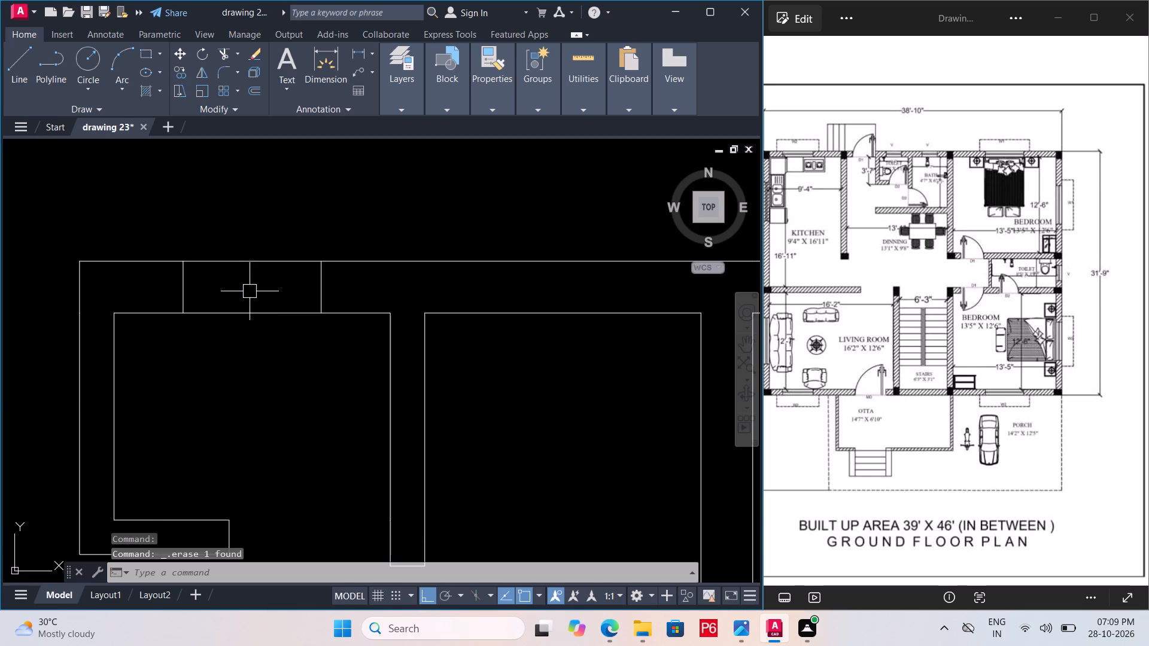
Save the drawing.
key(ctrl+s)
key(ctrl+s)
key(ctrl+s)
key(ctrl+s)
Draw a horizontal glass line joining the midpoints of the two toilet window jambs.
key(l)
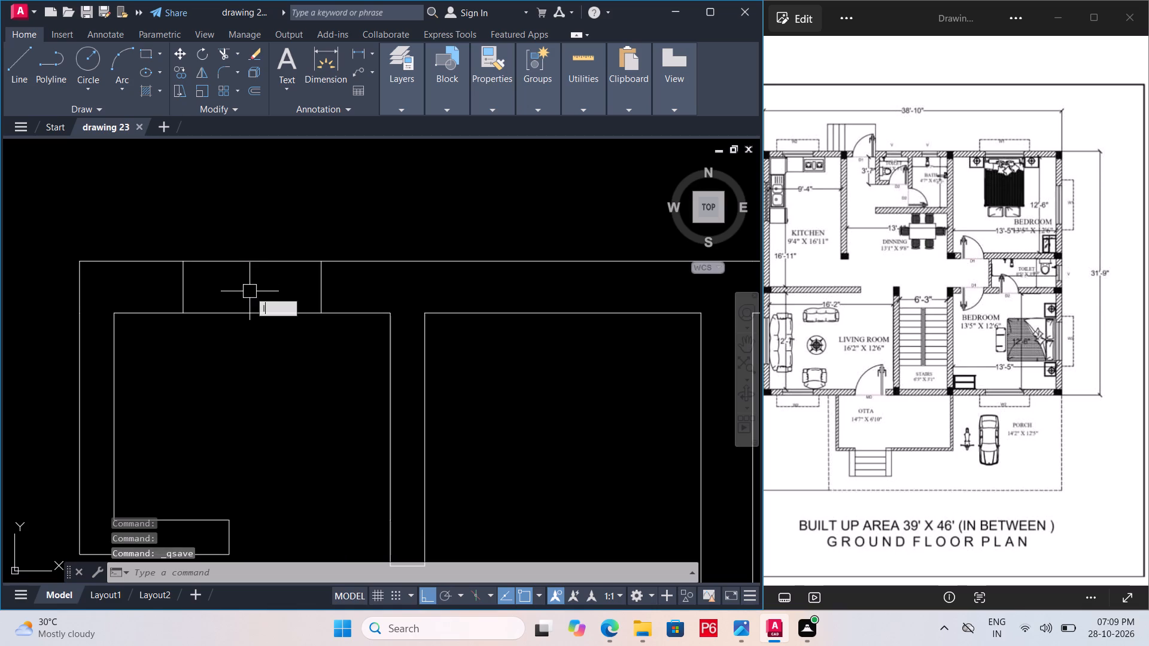
key(space)
click(180, 288)
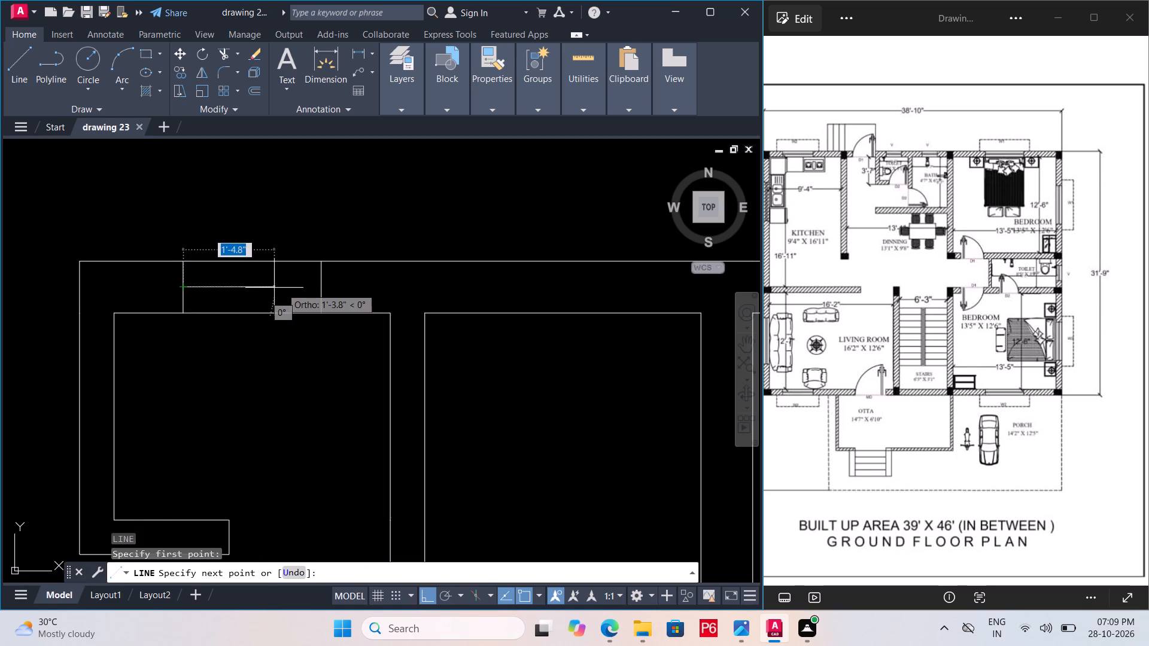
click(319, 287)
scroll(183, 331, down, 1)
key(space)
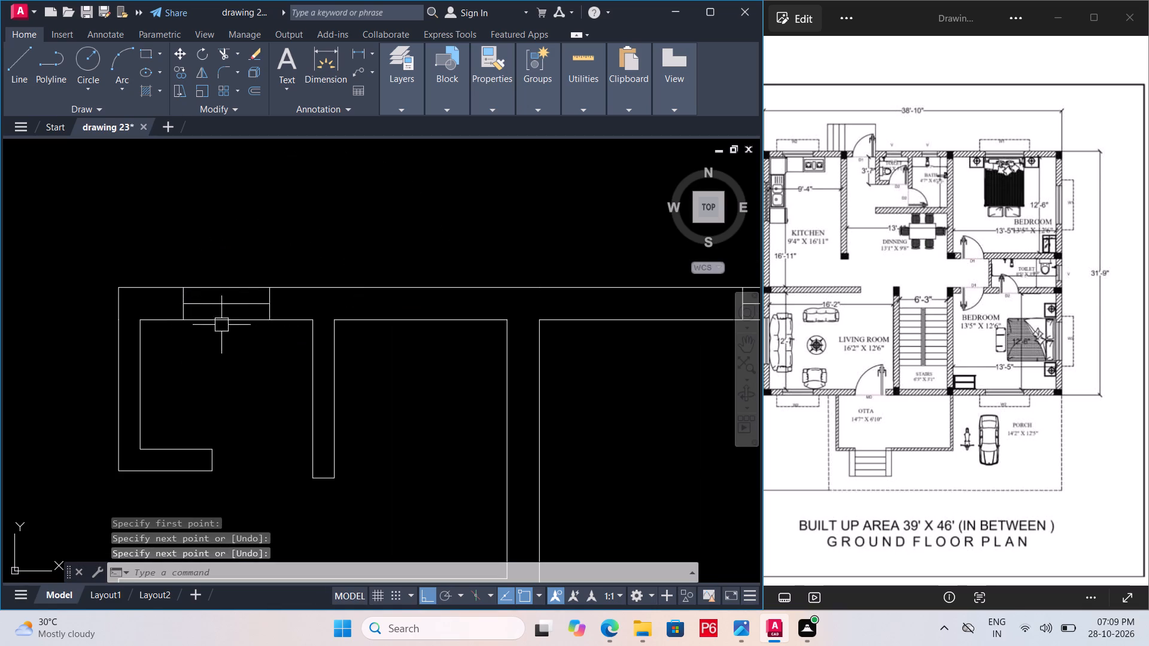
Draw a vertical line across the bath's top wall at the middle of its inner face.
scroll(464, 315, up, 1)
key(l)
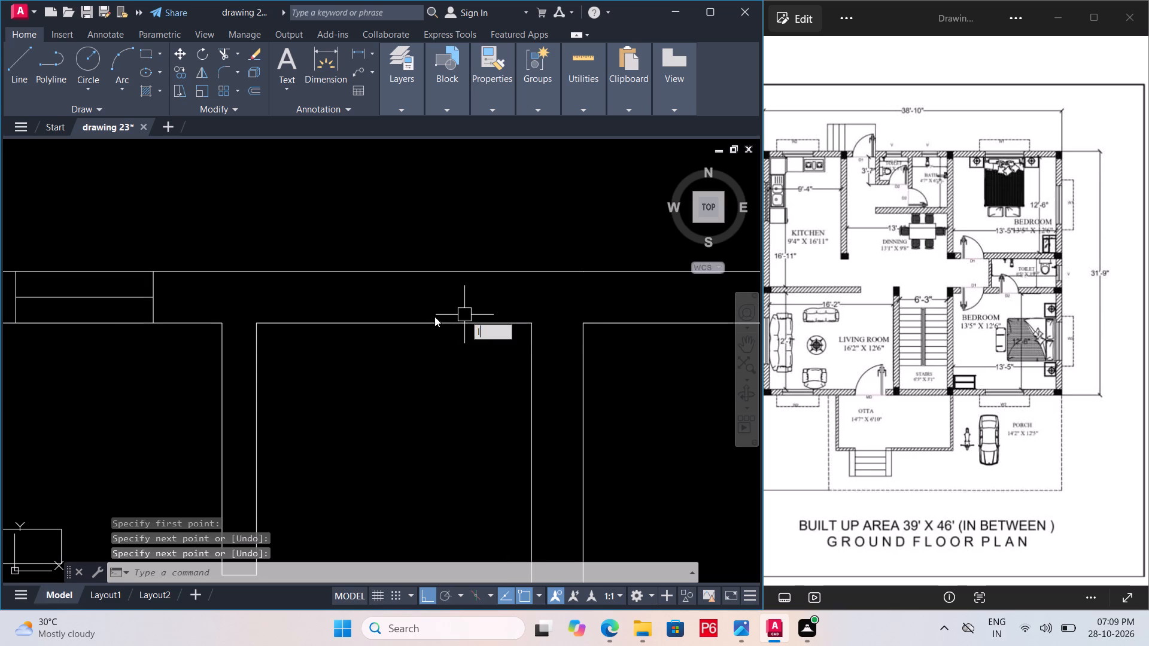
key(space)
click(390, 322)
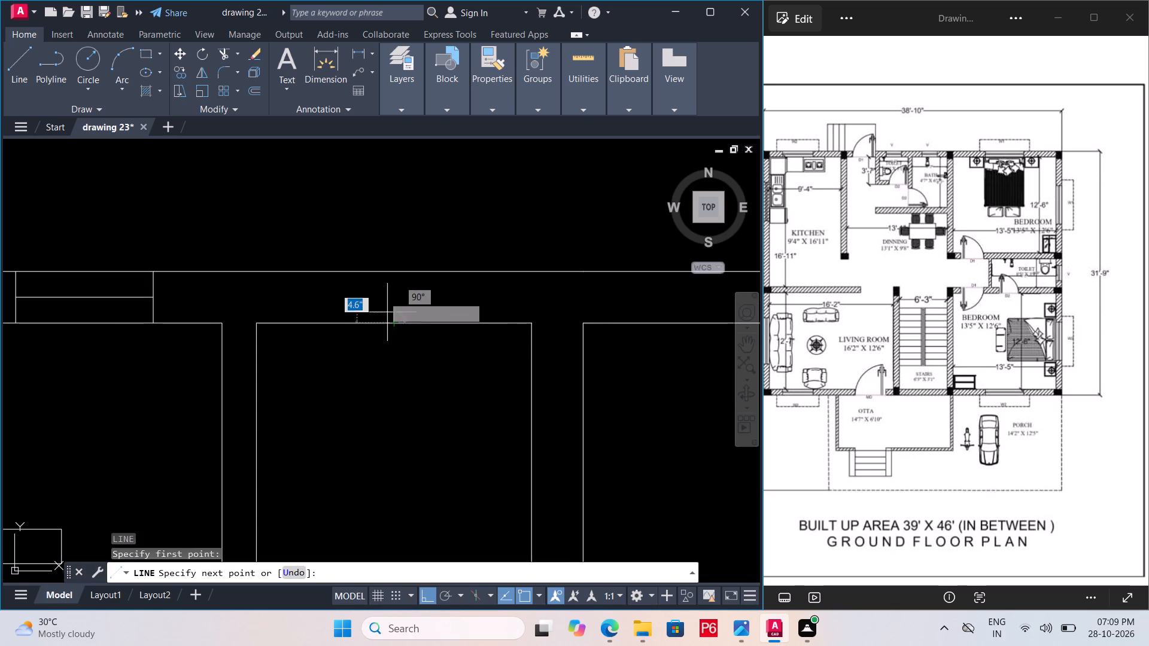
click(390, 273)
key(space)
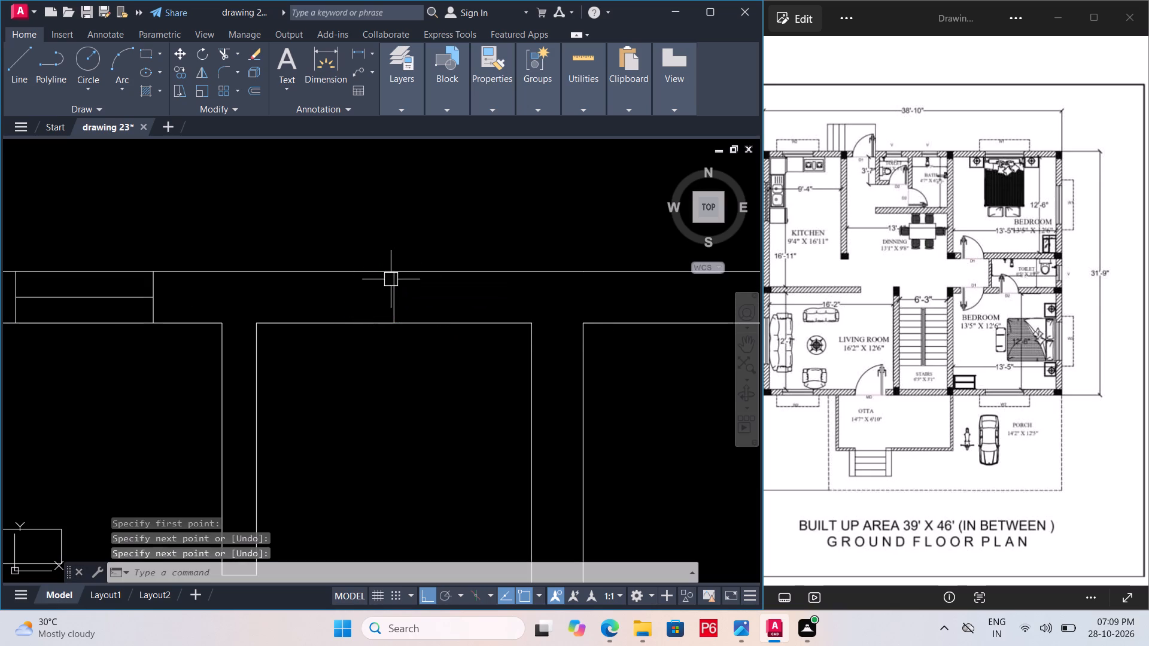
Offset the line across the bath's top wall by 1' to both sides to form the window jambs.
click(390, 284)
key(o)
key(Return)
text(1')
key(Return)
click(349, 296)
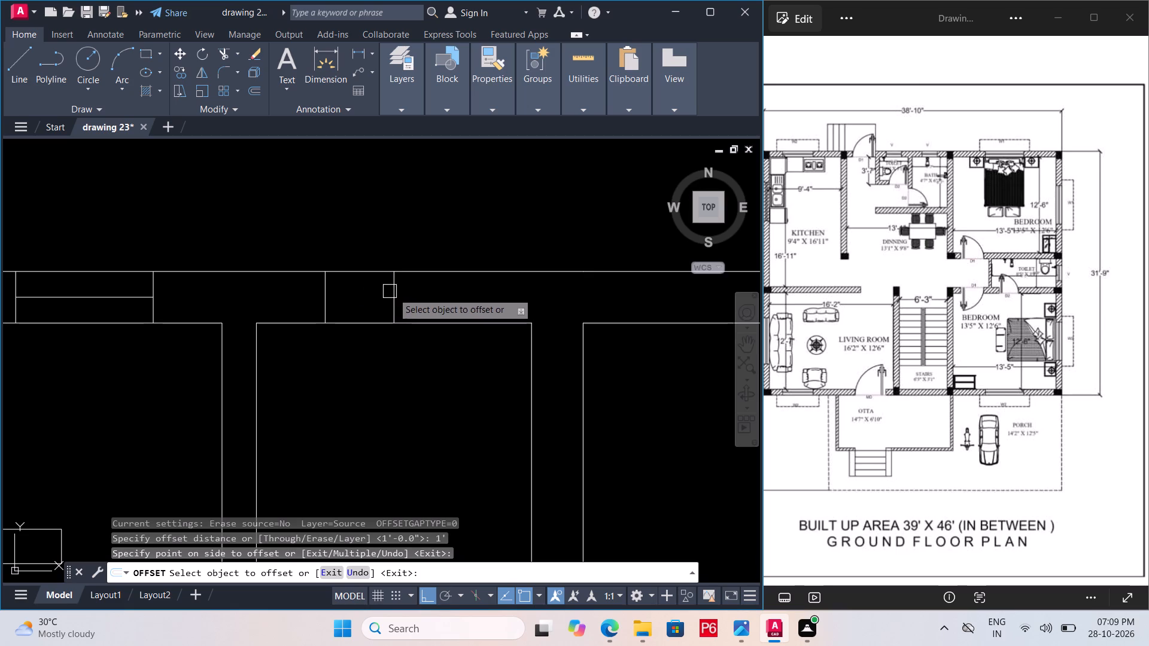
click(393, 292)
click(423, 292)
key(space)
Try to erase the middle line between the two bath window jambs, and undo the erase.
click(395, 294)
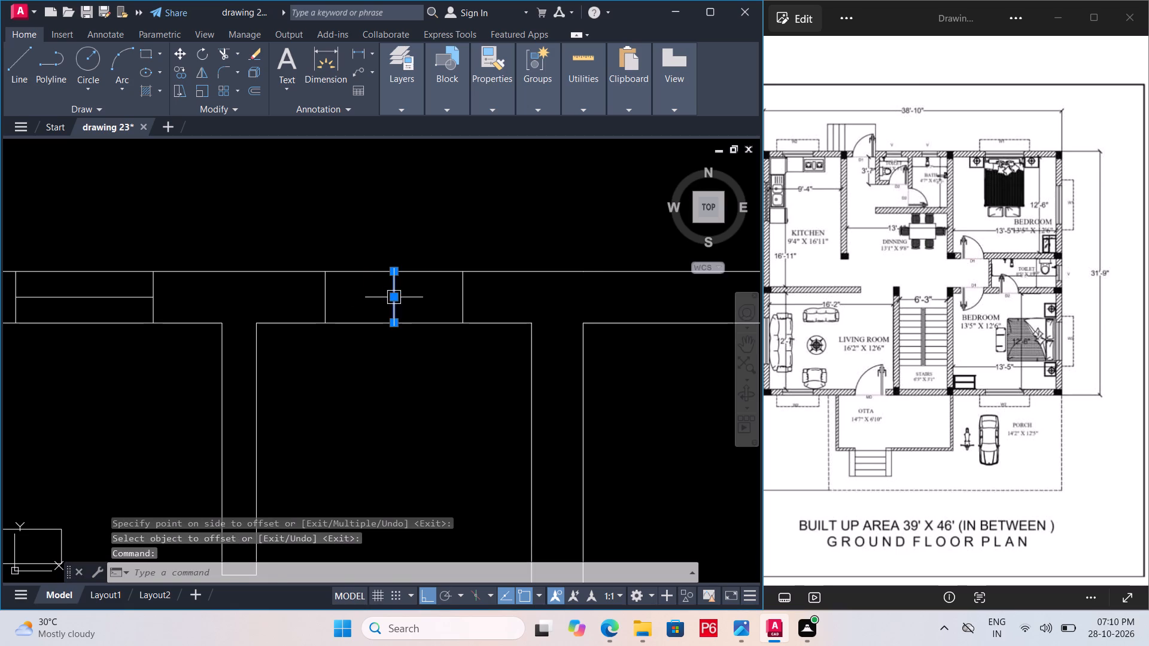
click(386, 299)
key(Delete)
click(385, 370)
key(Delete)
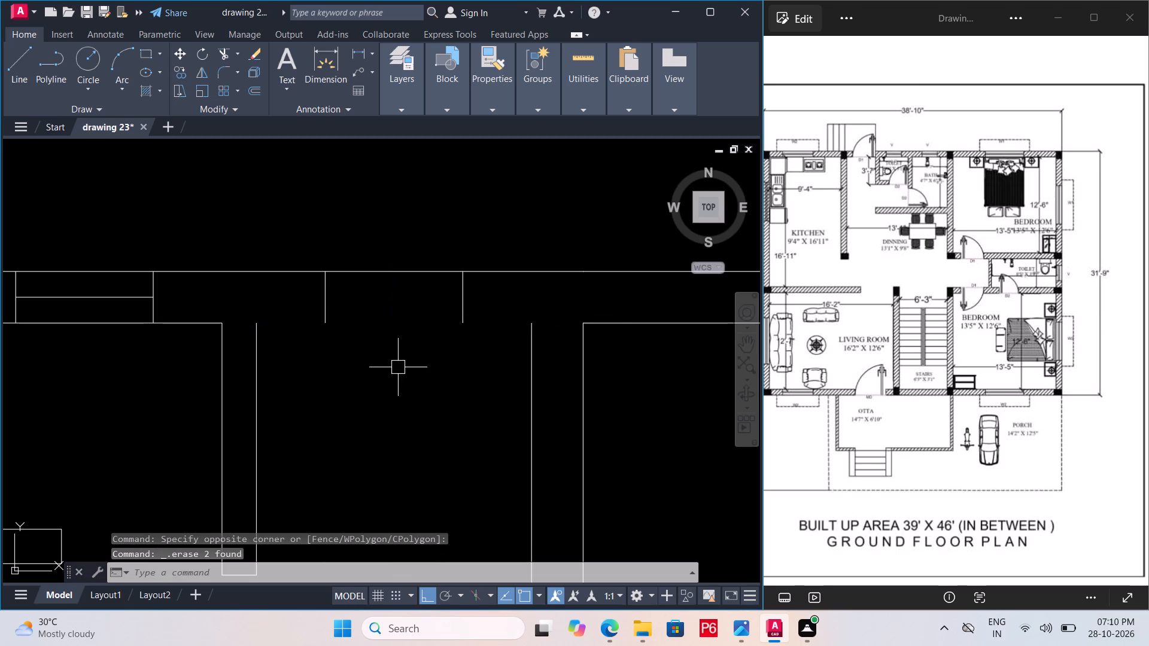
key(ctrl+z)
Erase only the original middle line between the two bath window jambs.
click(399, 295)
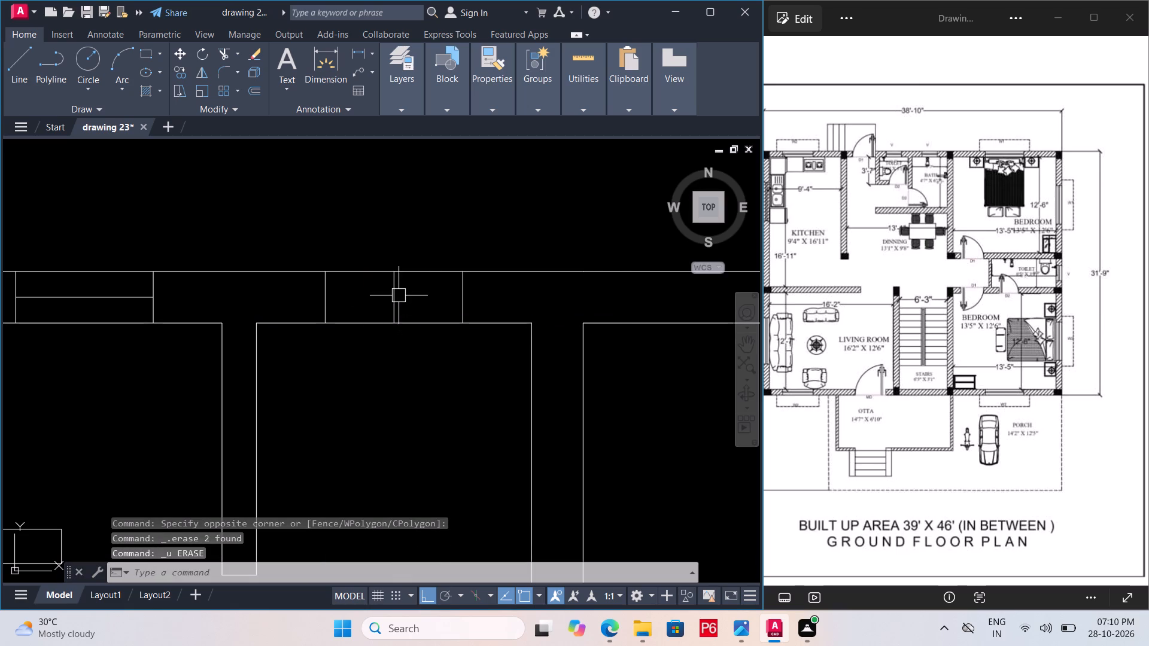
key(Delete)
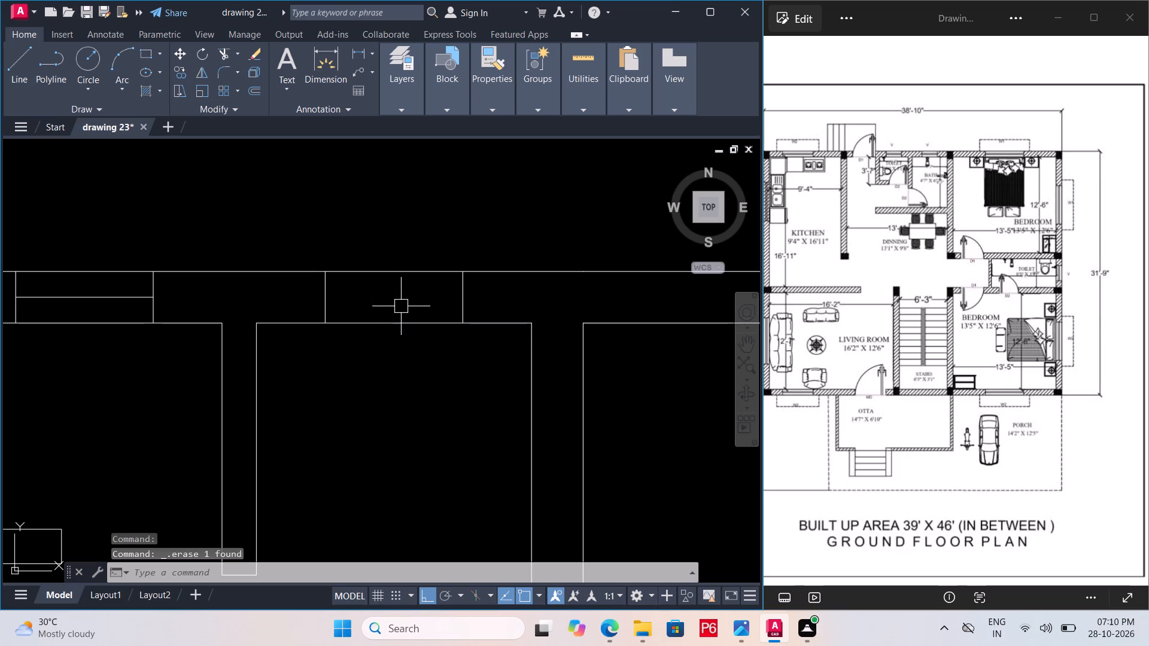
Draw a horizontal glass line joining the midpoints of the two bath window jambs.
key(l)
key(space)
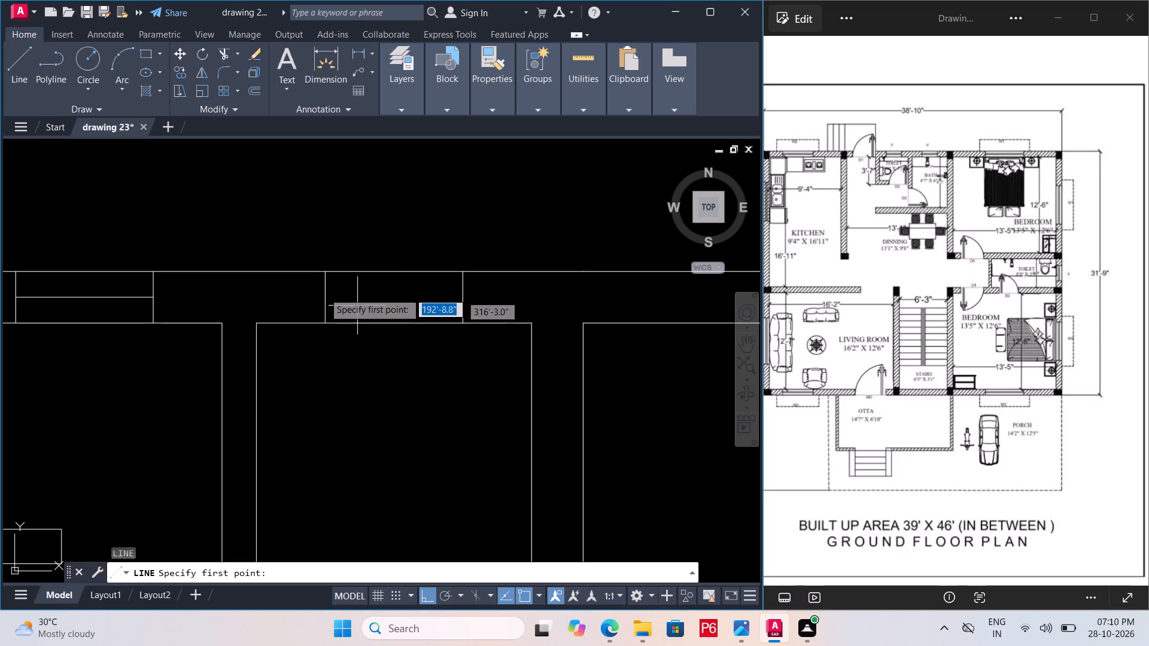
click(331, 296)
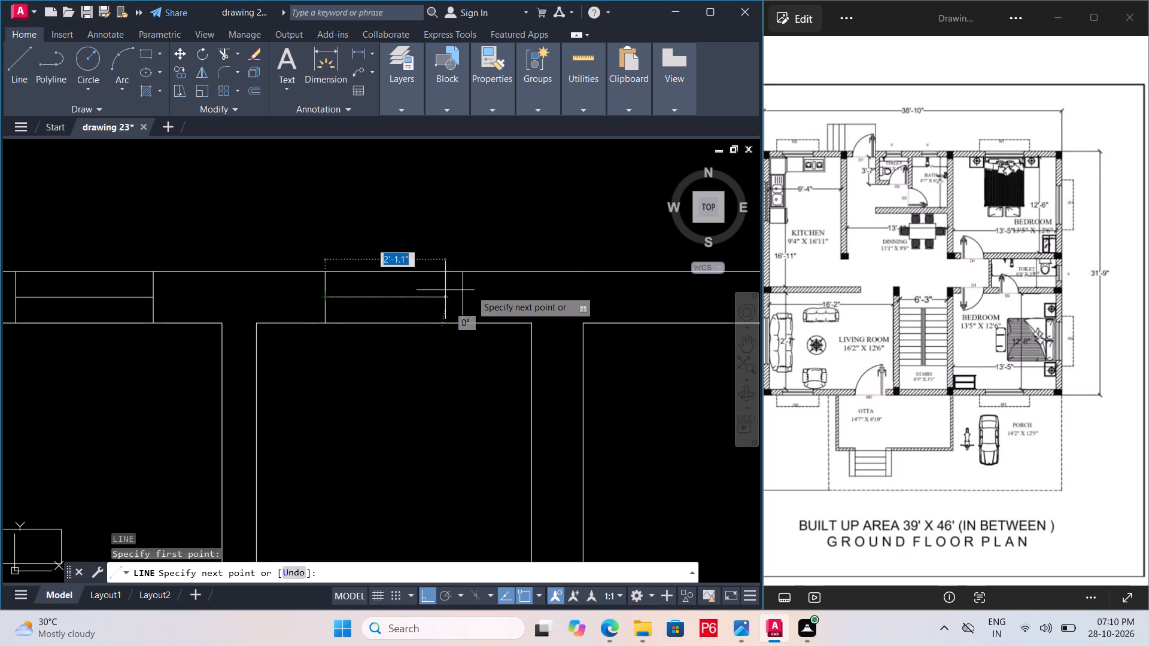
click(460, 298)
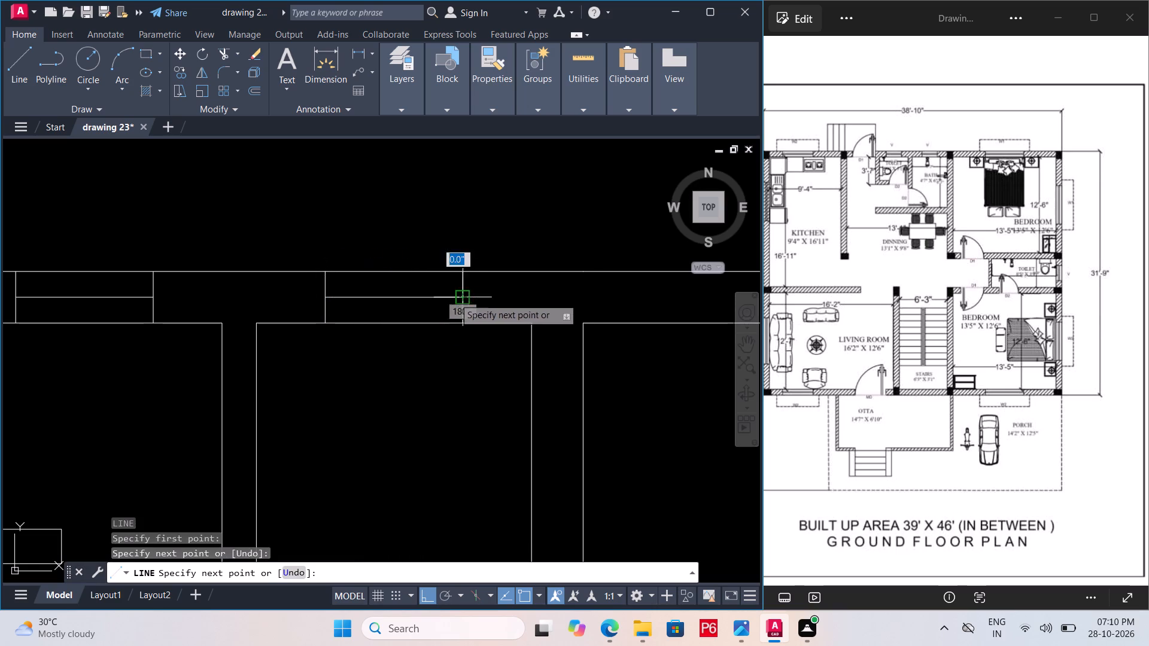
key(space)
Save the drawing.
scroll(388, 276, down, 2)
key(ctrl+s)
key(ctrl+s)
key(ctrl+s)
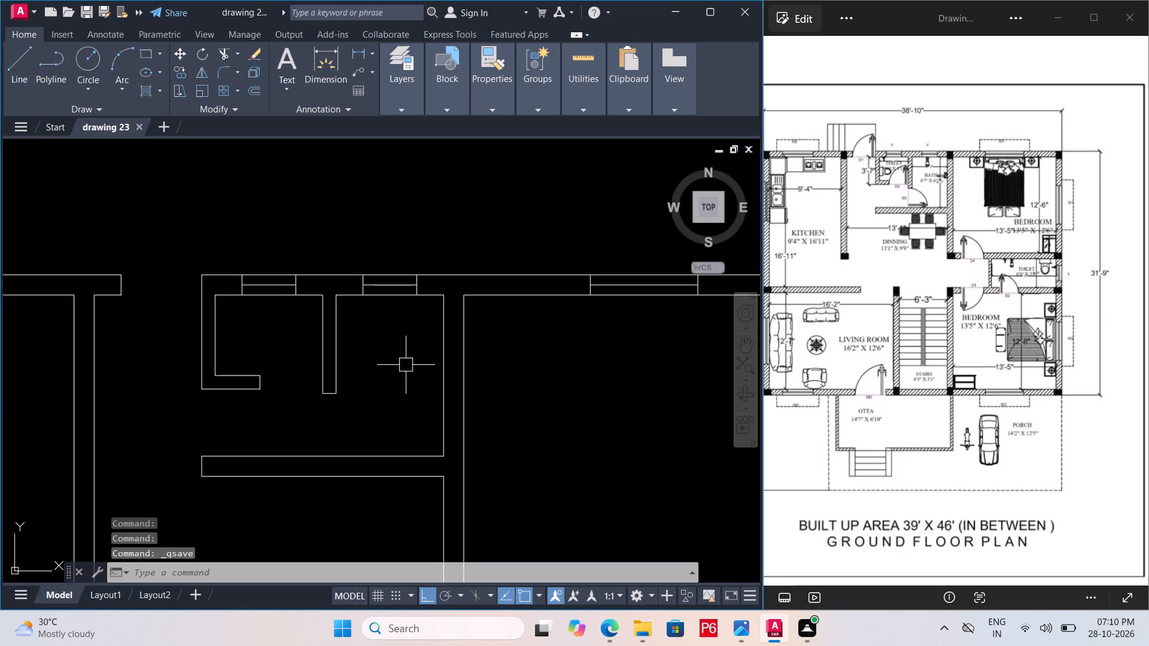
key(ctrl+s)
key(ctrl+s)
key(ctrl+s)
Draw a horizontal line across the right outer wall of the toilet between the bedrooms, at the inner face's midpoint.
scroll(402, 356, down, 1)
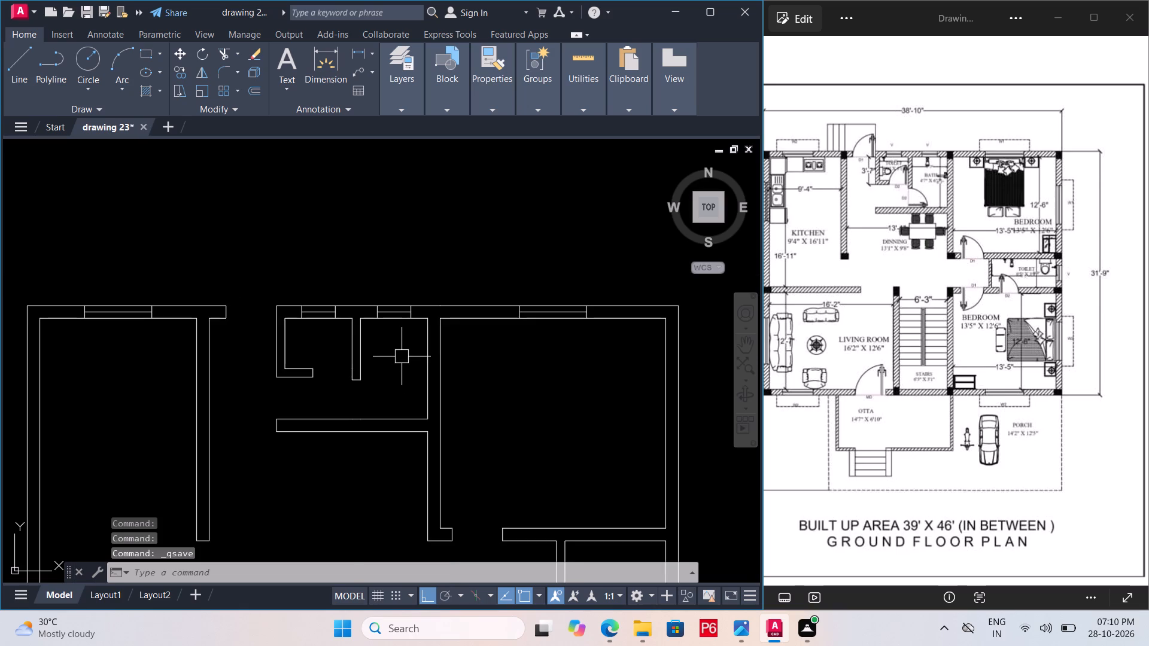
scroll(402, 356, down, 2)
scroll(518, 443, up, 2)
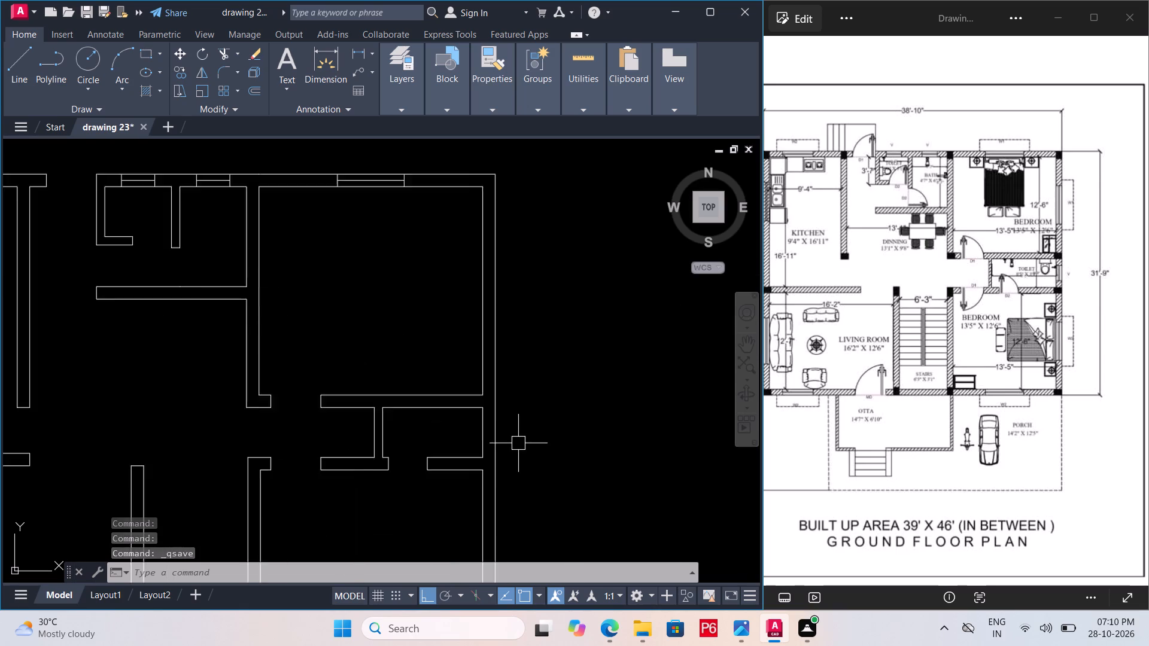
scroll(518, 443, up, 2)
key(l)
key(space)
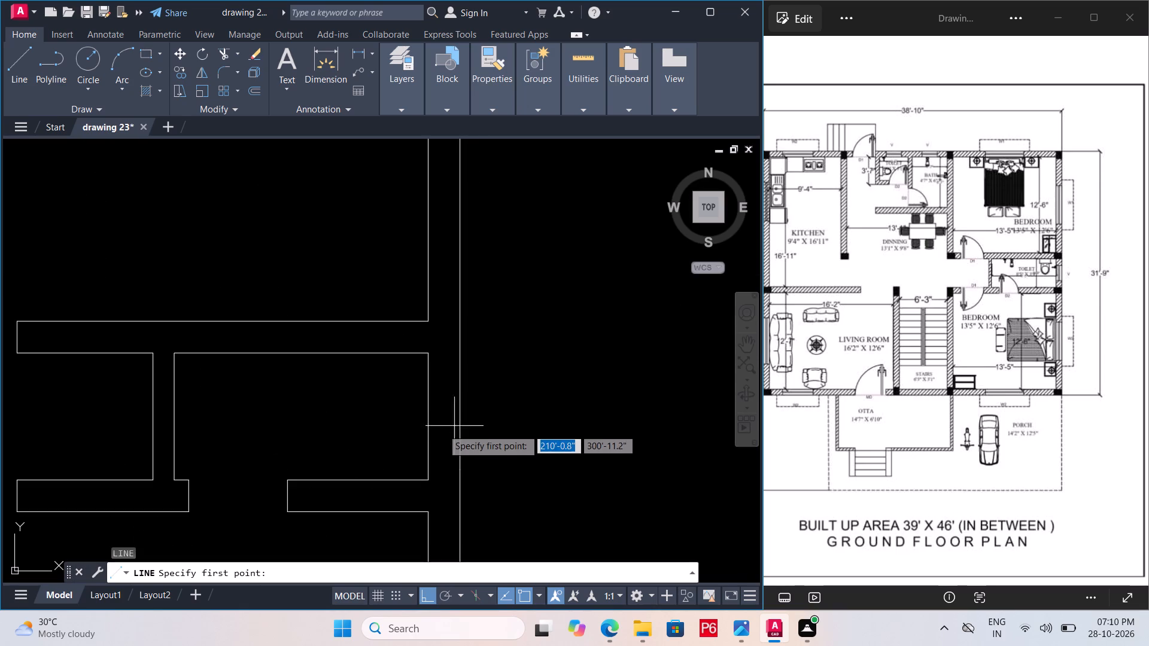
drag(428, 414, 433, 413)
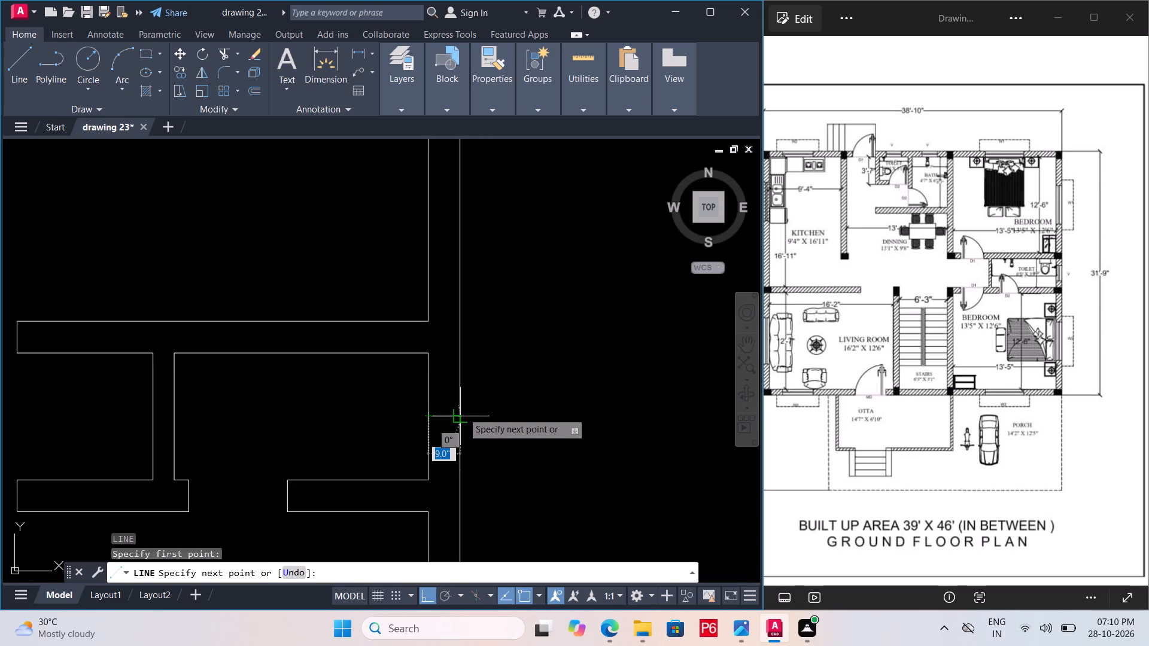
click(463, 412)
key(space)
Offset the line across that toilet's right outer wall by 1' above and below to form the window jambs.
click(448, 416)
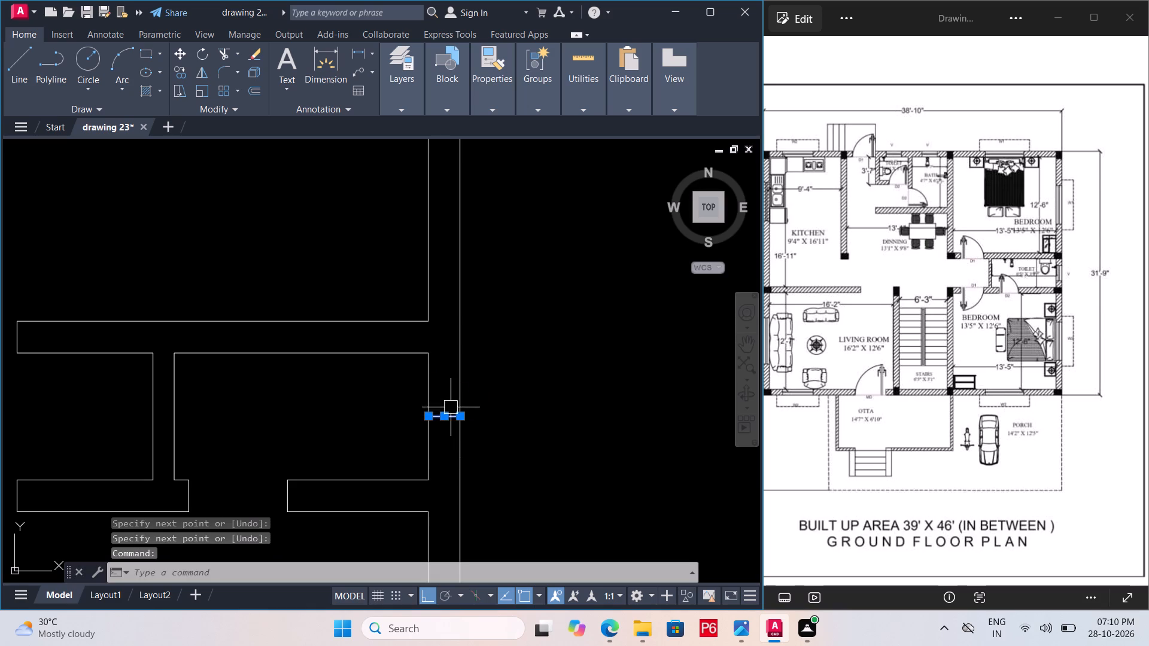
key(o)
key(Return)
key(2)
key(BackSpace)
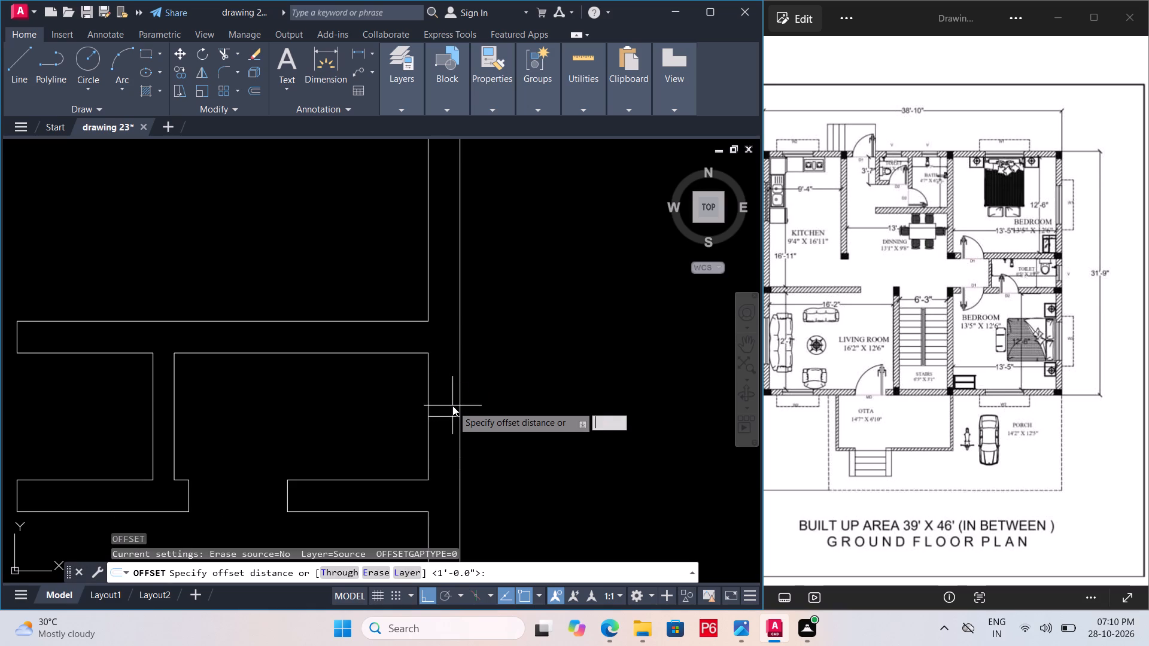
text(1')
key(Return)
click(446, 372)
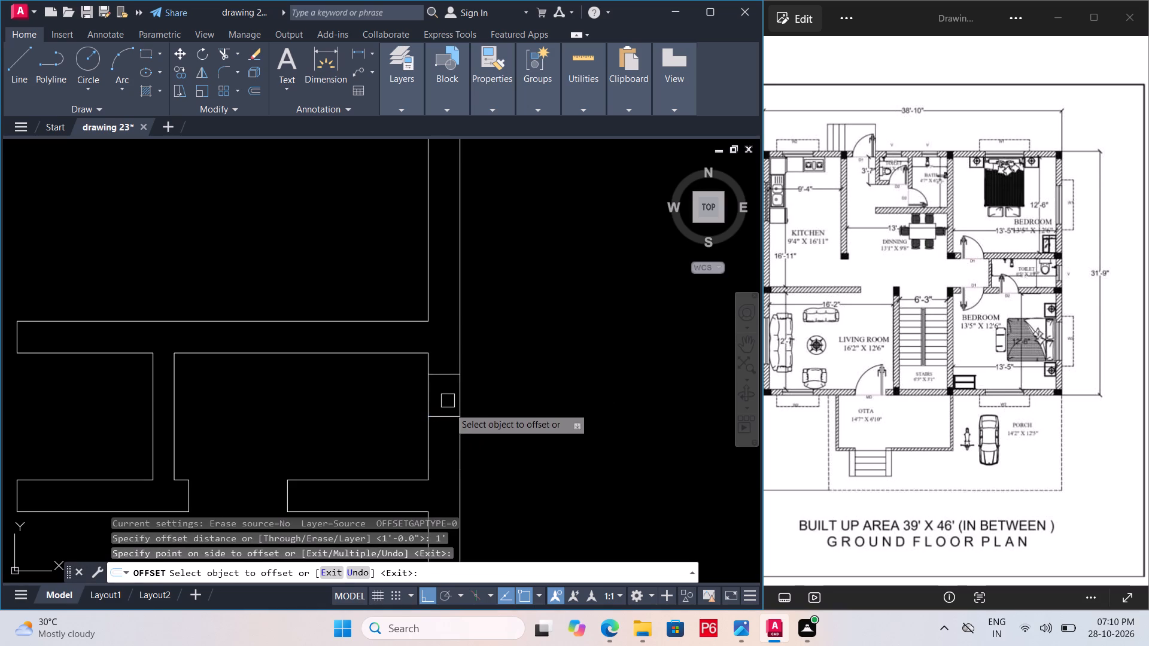
click(449, 412)
click(453, 441)
Save the drawing.
key(ctrl+s)
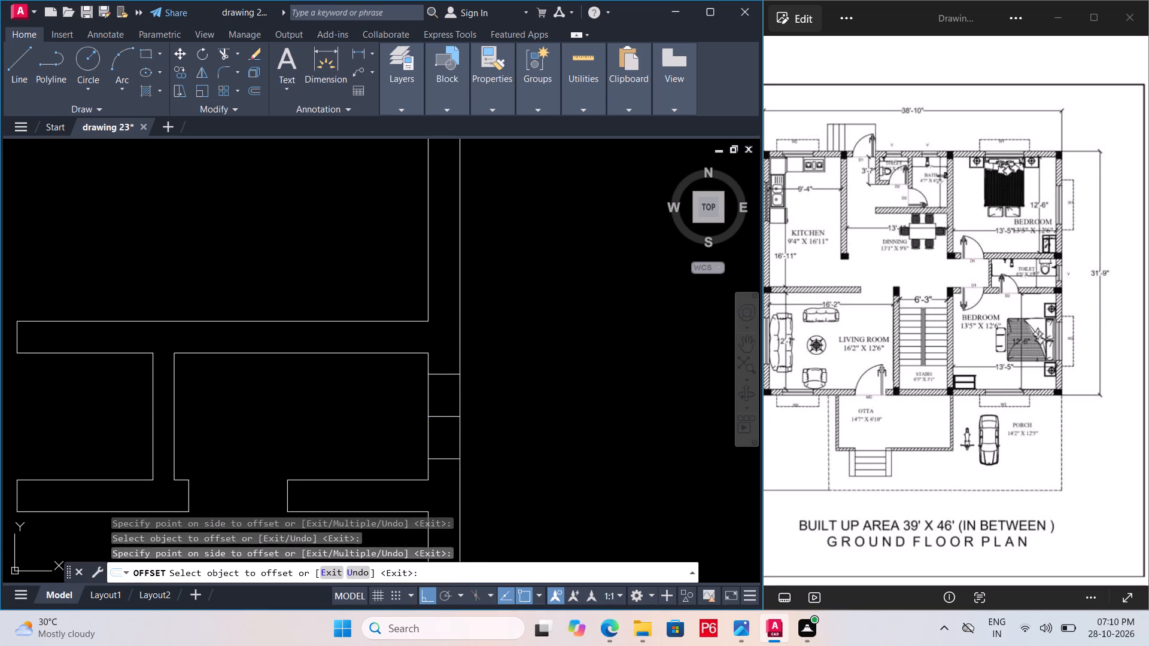
key(ctrl+s)
Erase the original middle line between the two window jambs in the toilet's right outer wall.
click(447, 417)
key(Delete)
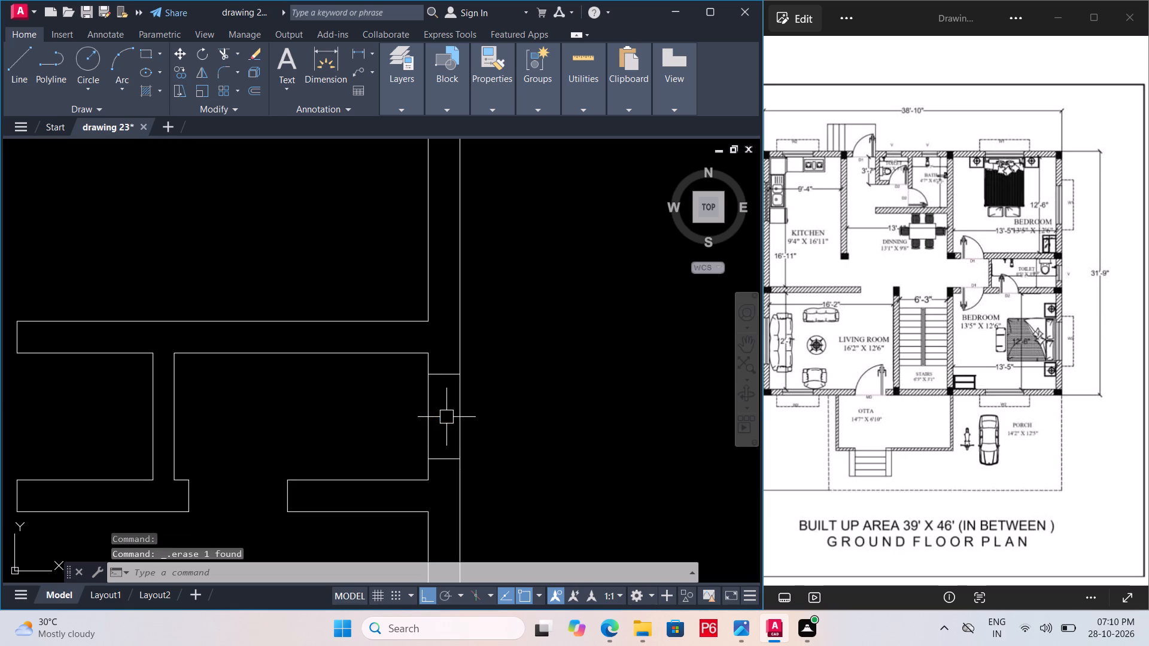
Draw a vertical glass line joining the midpoints of the two jambs in the toilet's right outer wall.
text(l)
key(space)
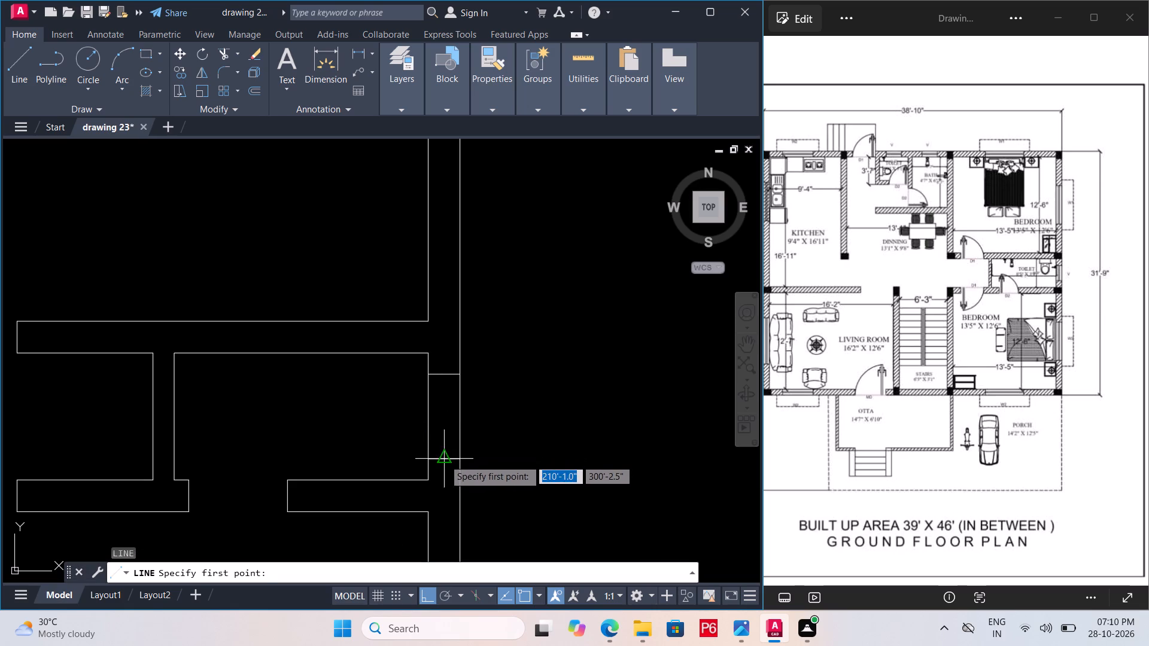
click(444, 459)
click(448, 377)
key(space)
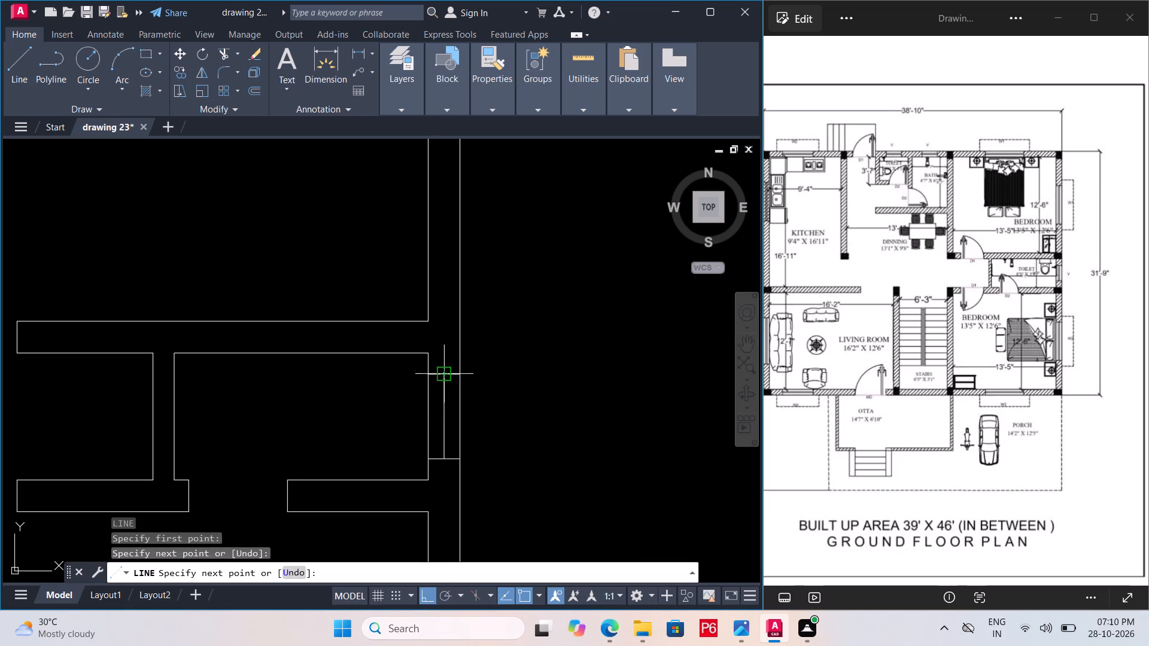
Save the drawing.
scroll(434, 447, down, 1)
key(ctrl+s)
key(ctrl+s)
key(ctrl+s)
key(ctrl+s)
key(ctrl+s)
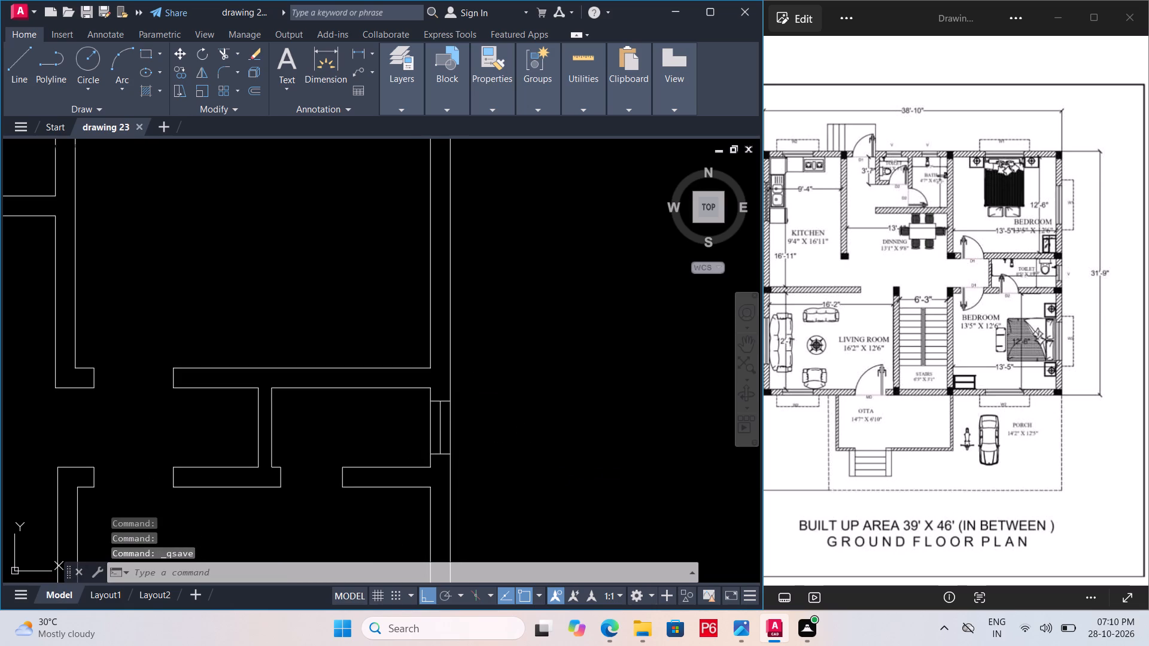
key(ctrl+s)
key(ctrl+s)
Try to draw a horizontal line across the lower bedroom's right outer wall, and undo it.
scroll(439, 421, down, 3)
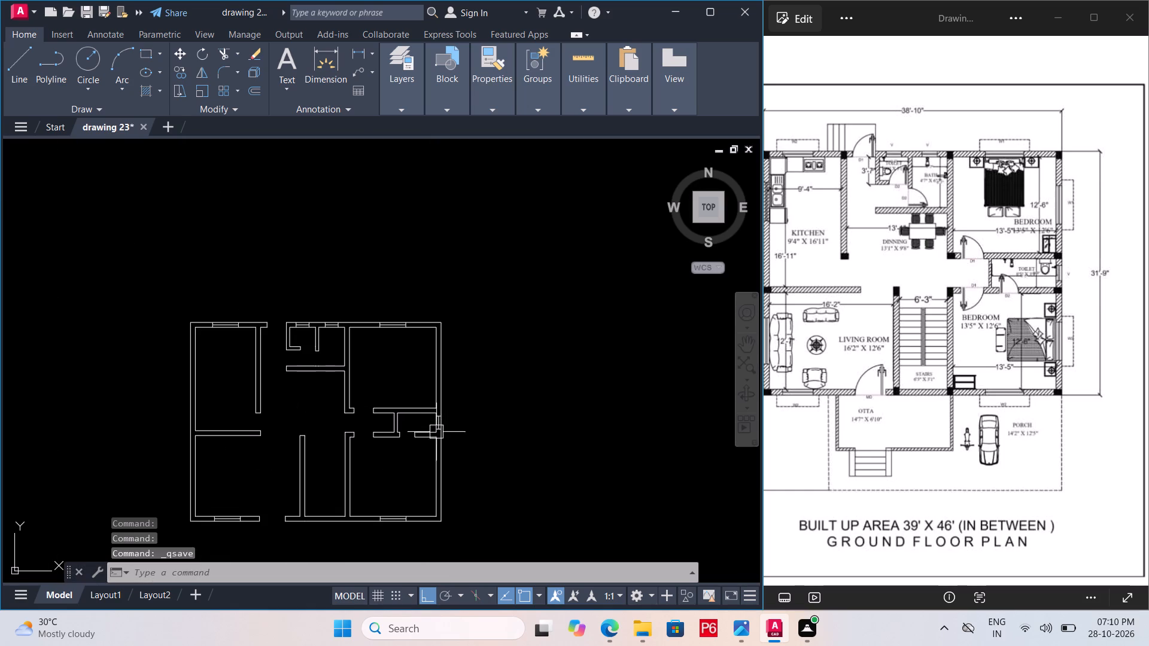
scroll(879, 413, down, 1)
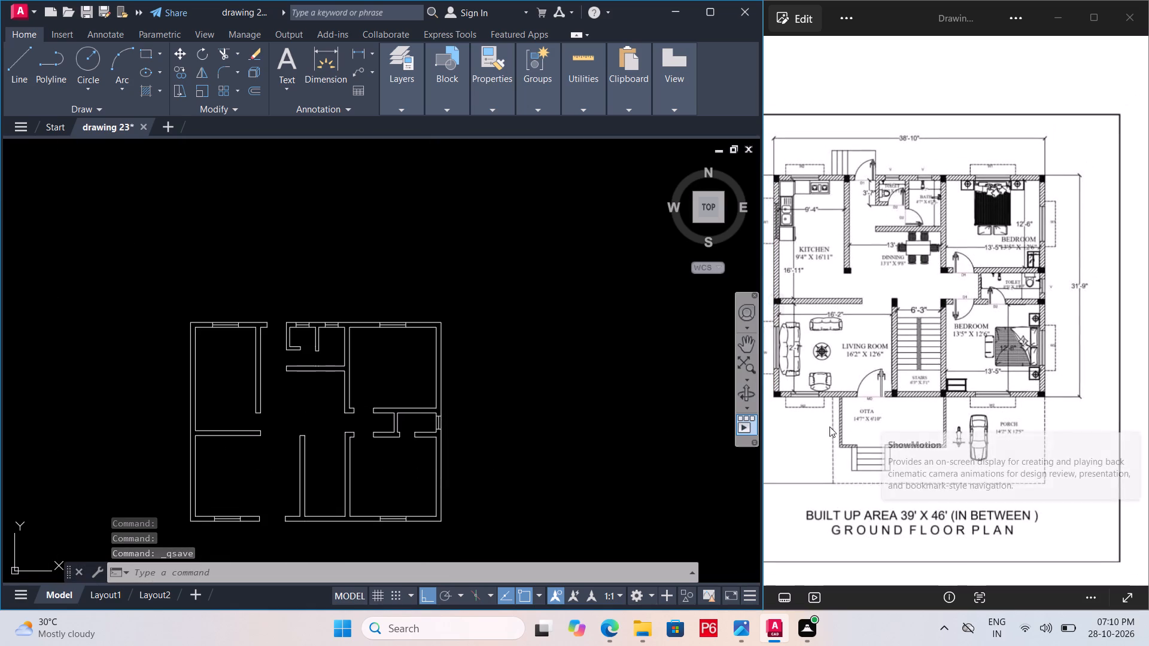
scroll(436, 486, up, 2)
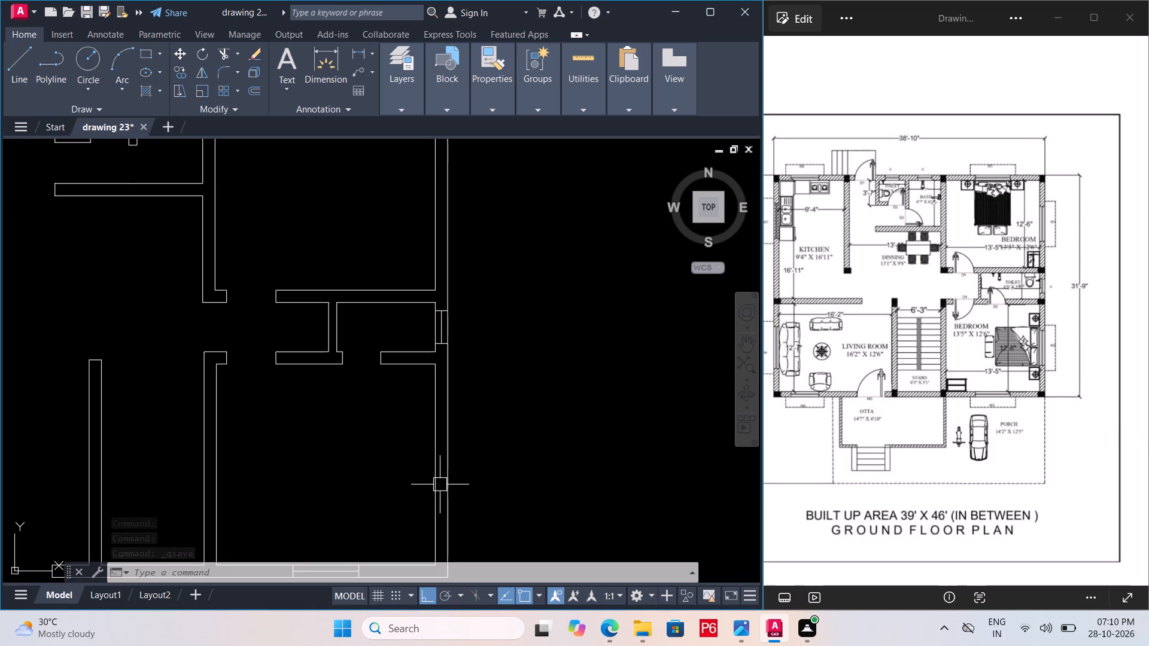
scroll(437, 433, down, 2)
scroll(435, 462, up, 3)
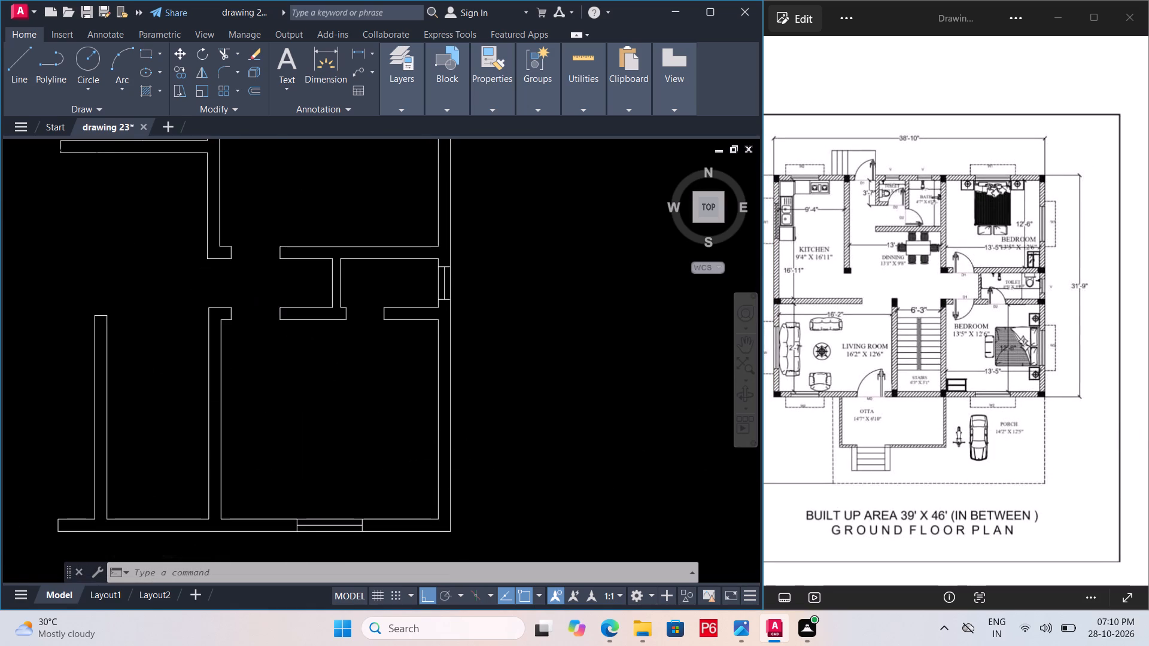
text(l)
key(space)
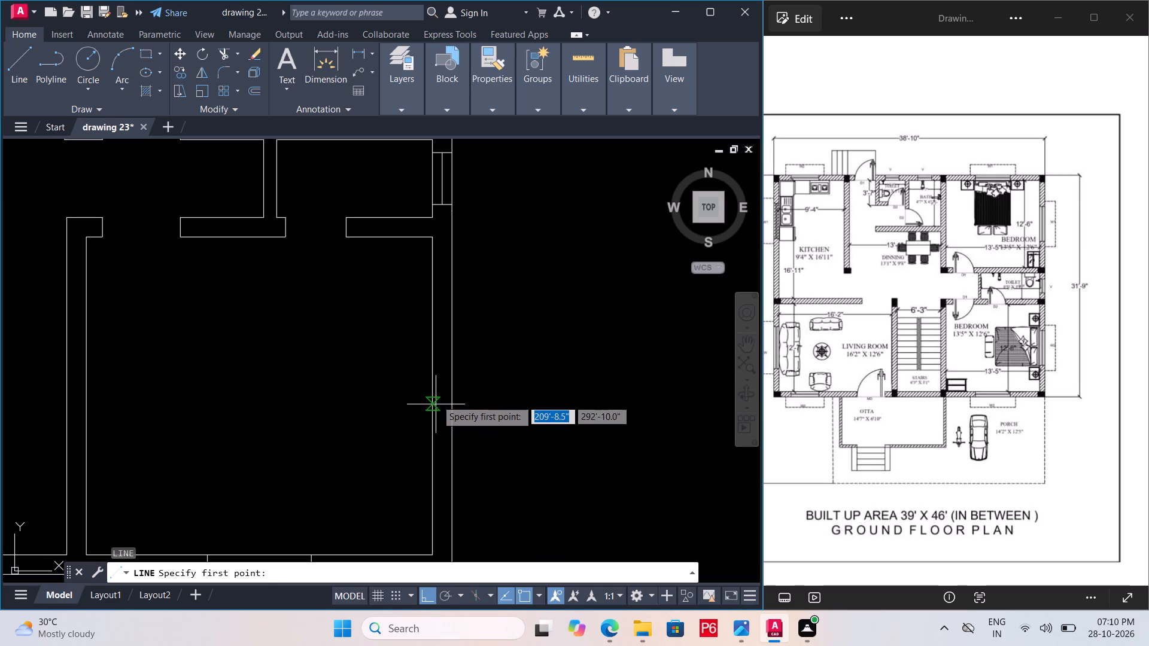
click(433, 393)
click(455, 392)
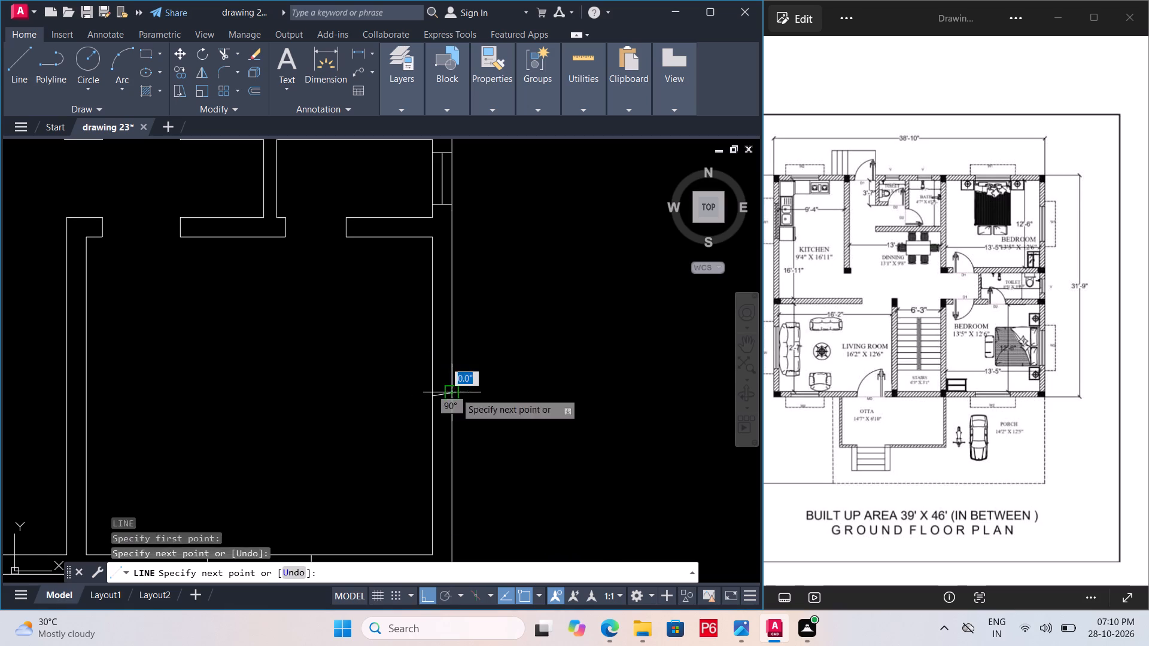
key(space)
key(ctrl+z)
Draw a horizontal line across the lower bedroom's right outer wall at the midpoint of its inner face.
scroll(461, 424, up, 1)
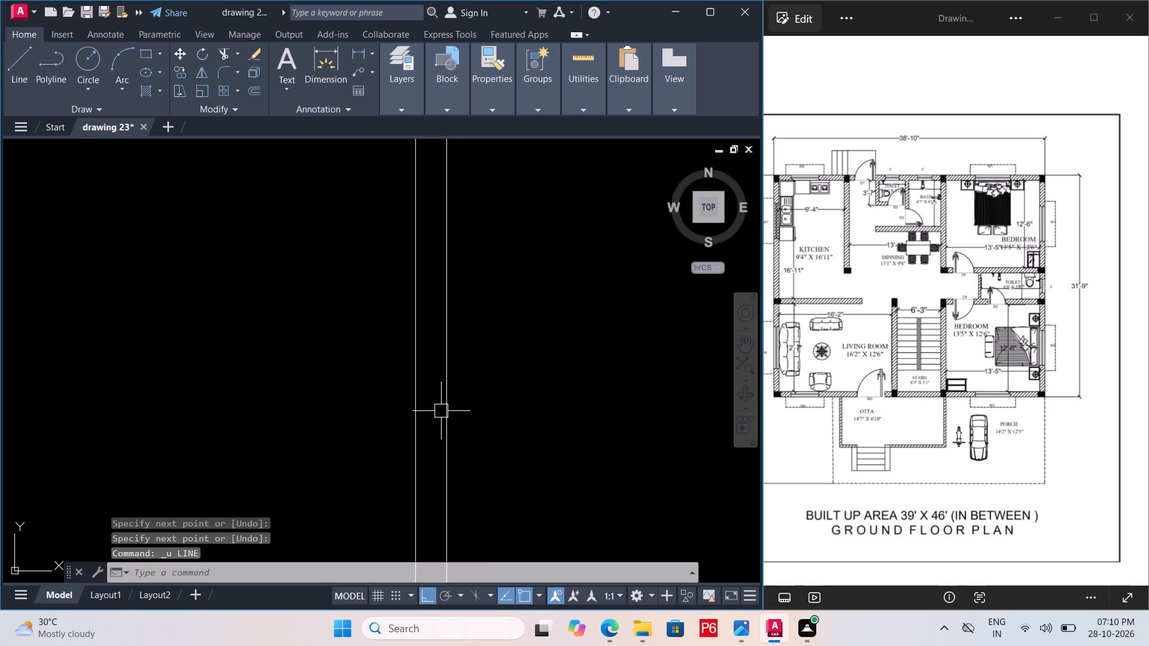
text(l)
key(space)
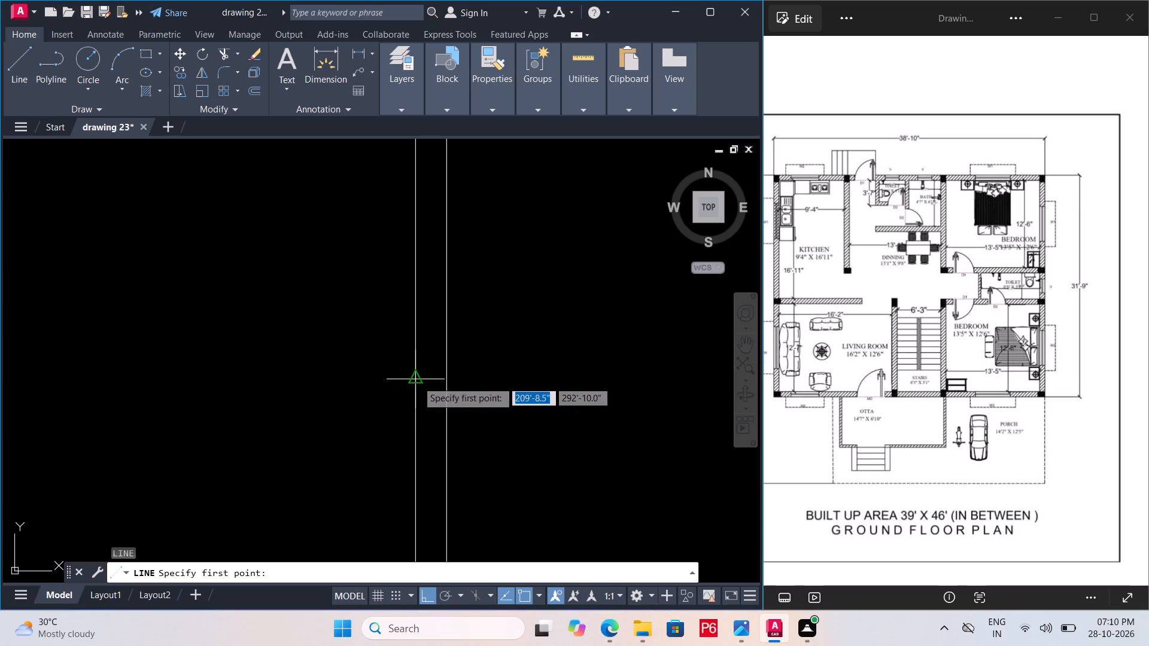
click(417, 381)
click(443, 379)
key(space)
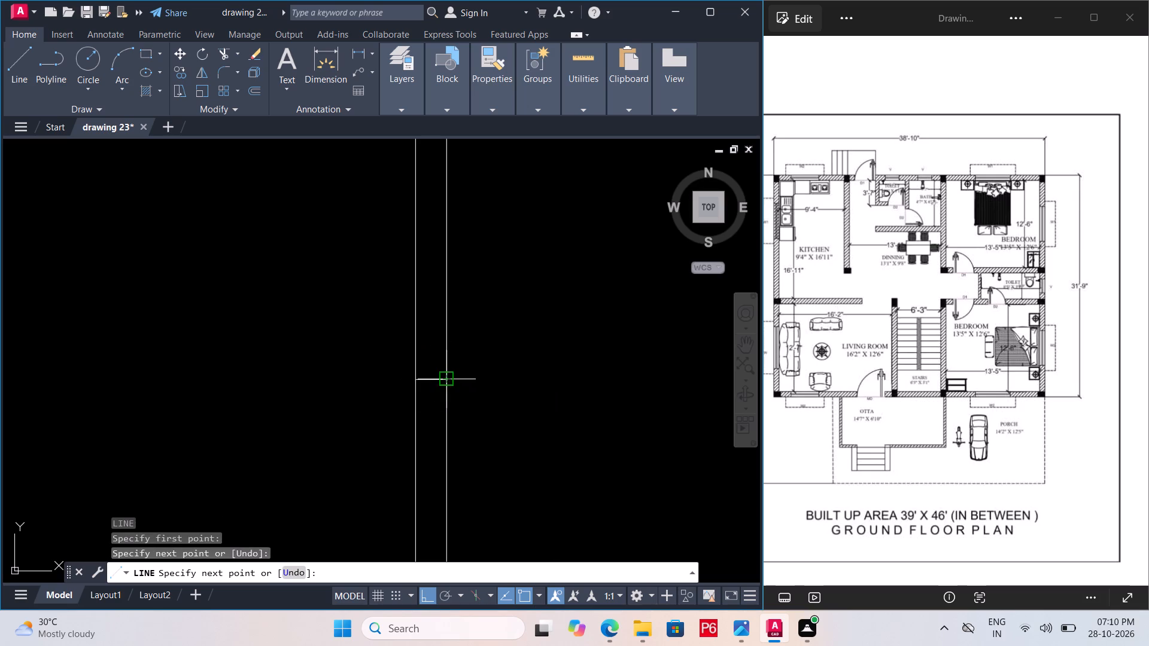
Offset the horizontal line across the lower bedroom's right outer wall by 2' both above and below it.
click(433, 380)
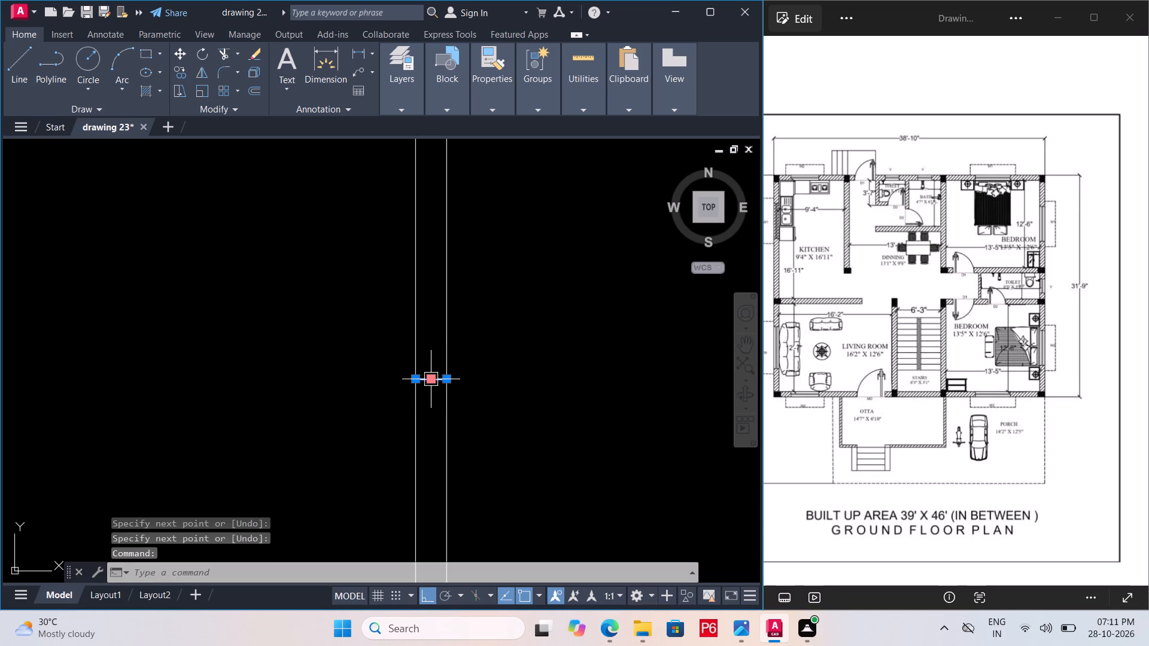
key(o)
key(Return)
text(2')
key(Return)
click(428, 358)
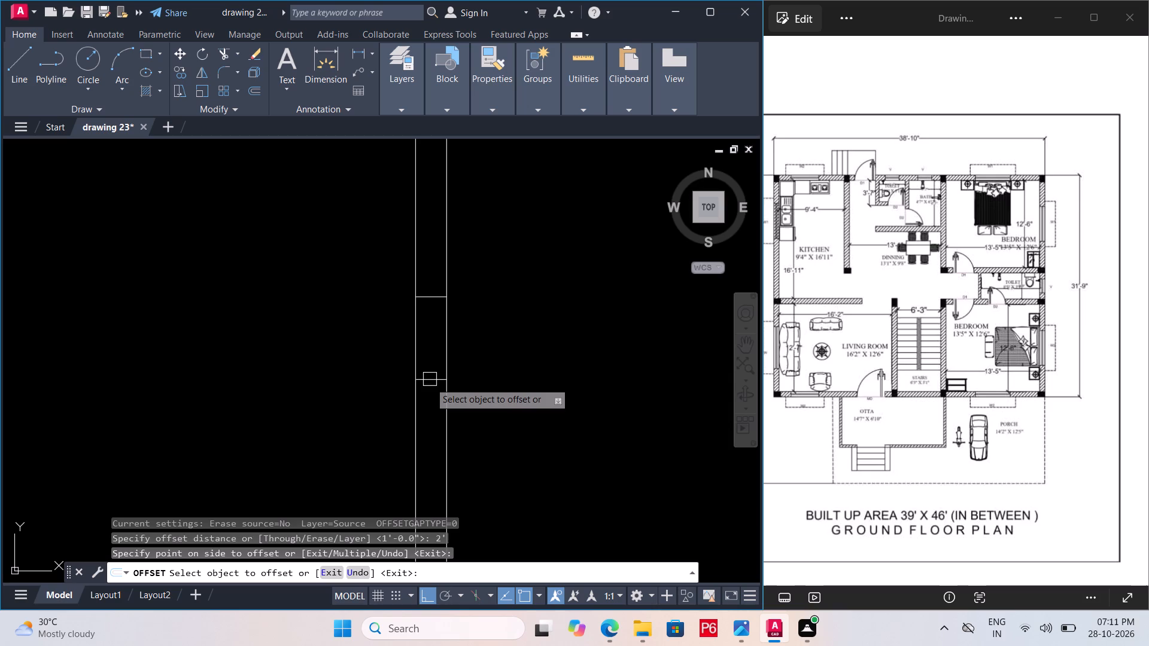
click(430, 382)
click(444, 440)
Examine the lower bedroom's right-wall window in the reference image against the drafted opening.
scroll(428, 401, down, 4)
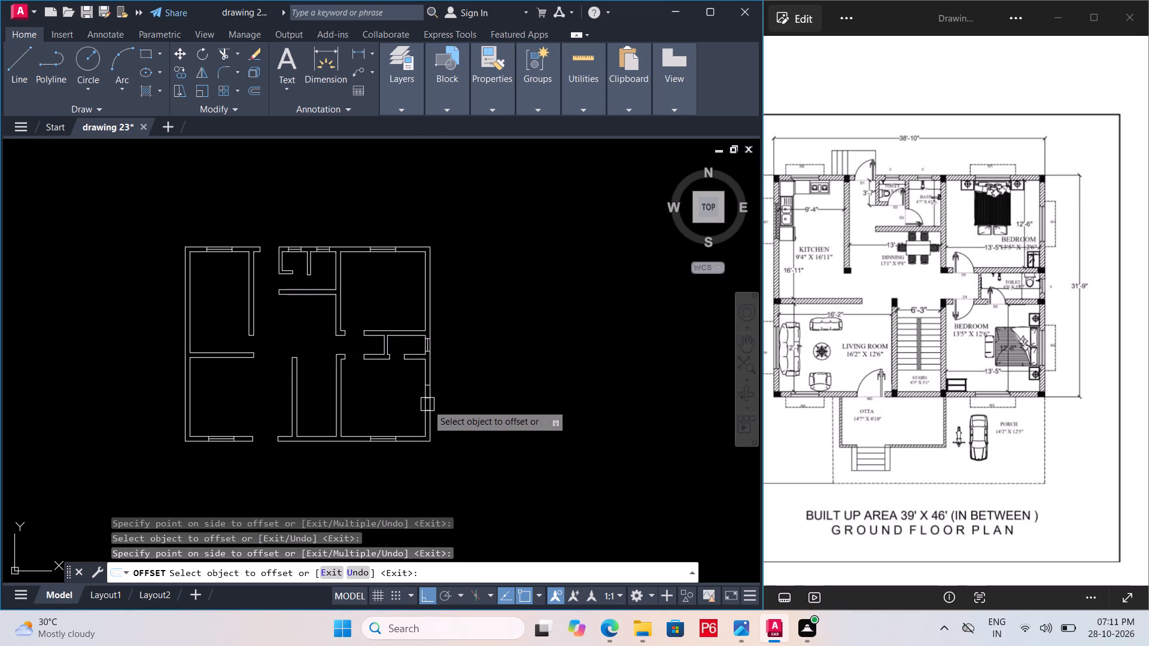
scroll(428, 406, up, 2)
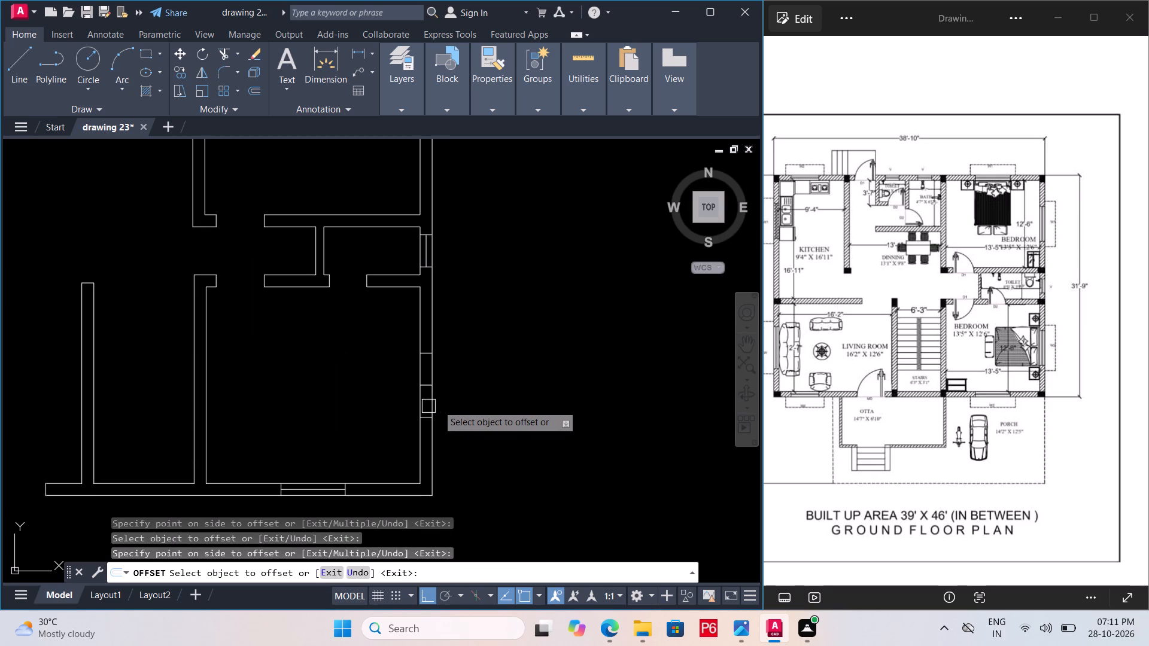
scroll(998, 357, up, 13)
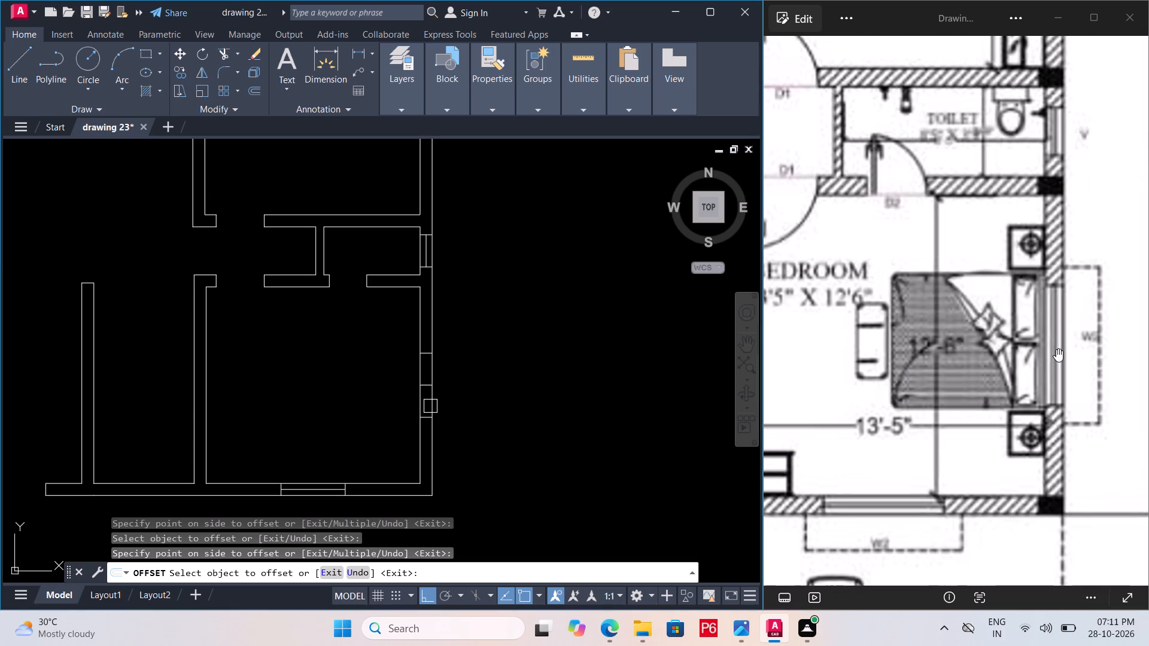
scroll(1056, 349, down, 6)
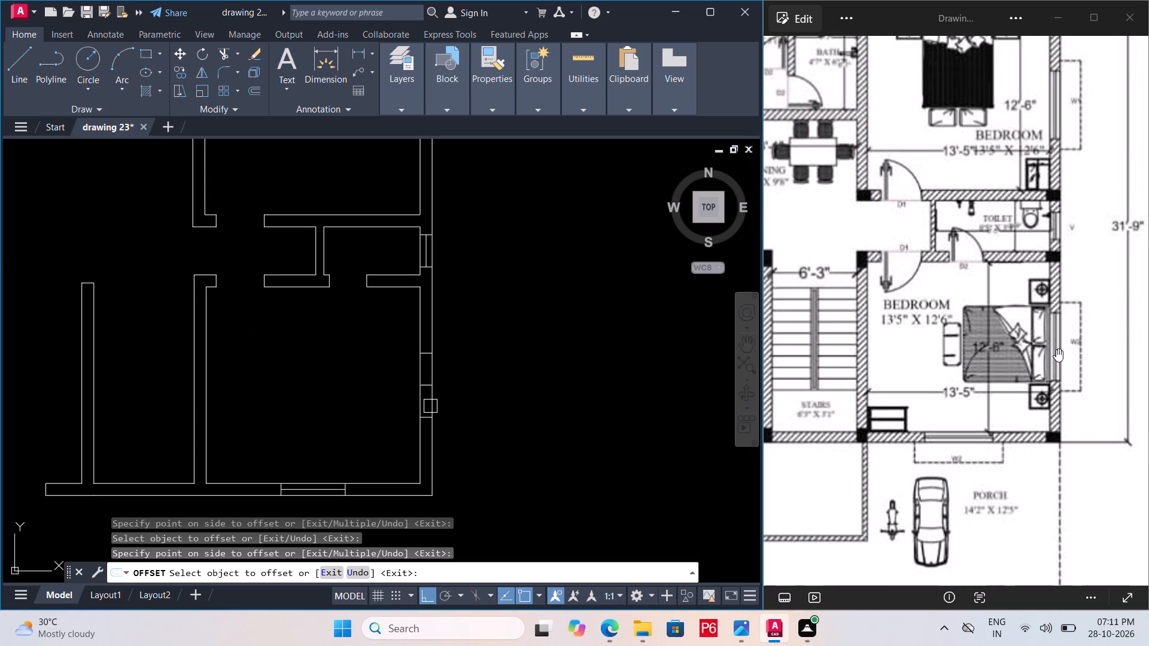
scroll(1056, 349, down, 6)
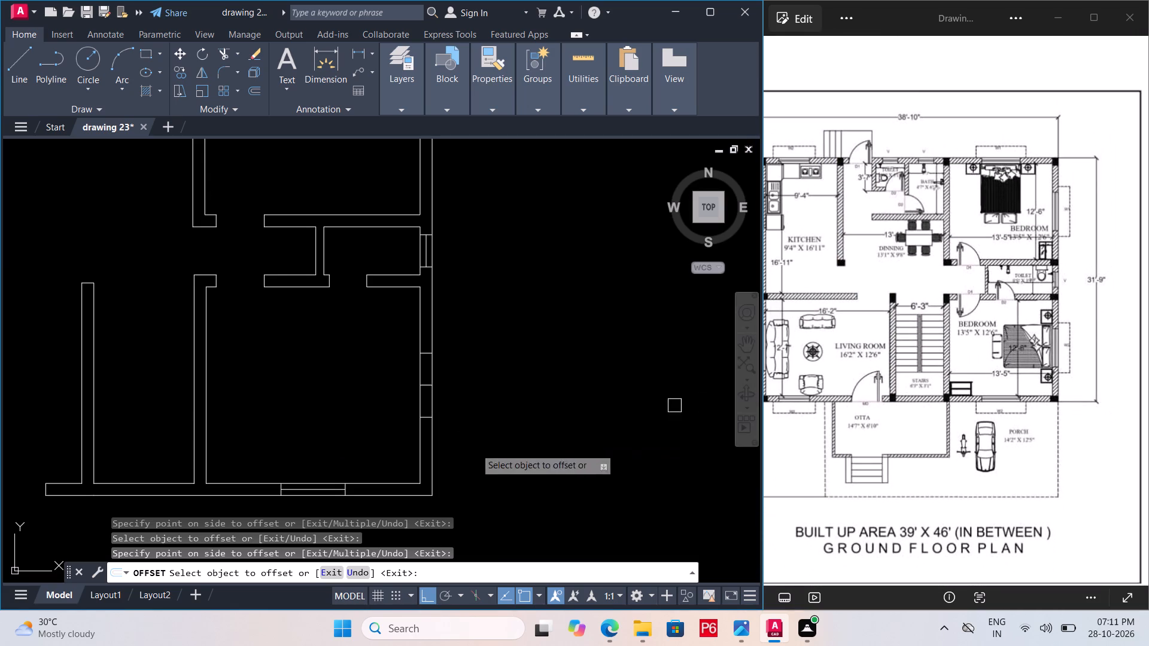
scroll(421, 417, down, 4)
Offset the window's centre line in the lower bedroom's right outer wall 2' upward two more times.
scroll(409, 416, up, 9)
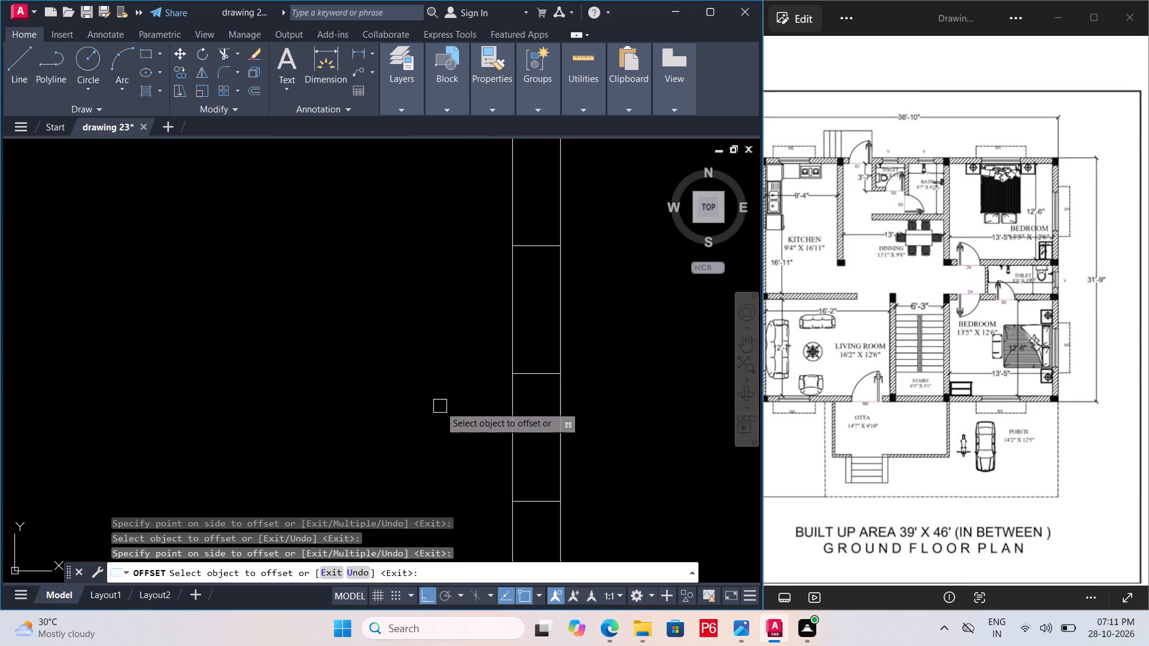
click(531, 379)
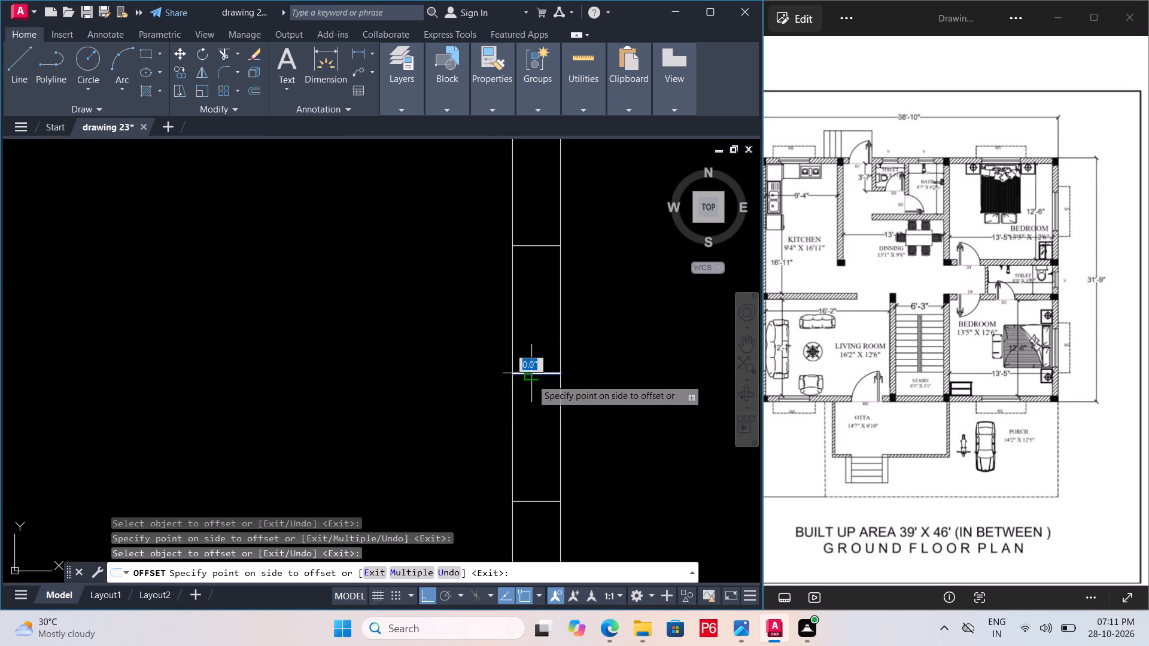
click(536, 369)
click(537, 372)
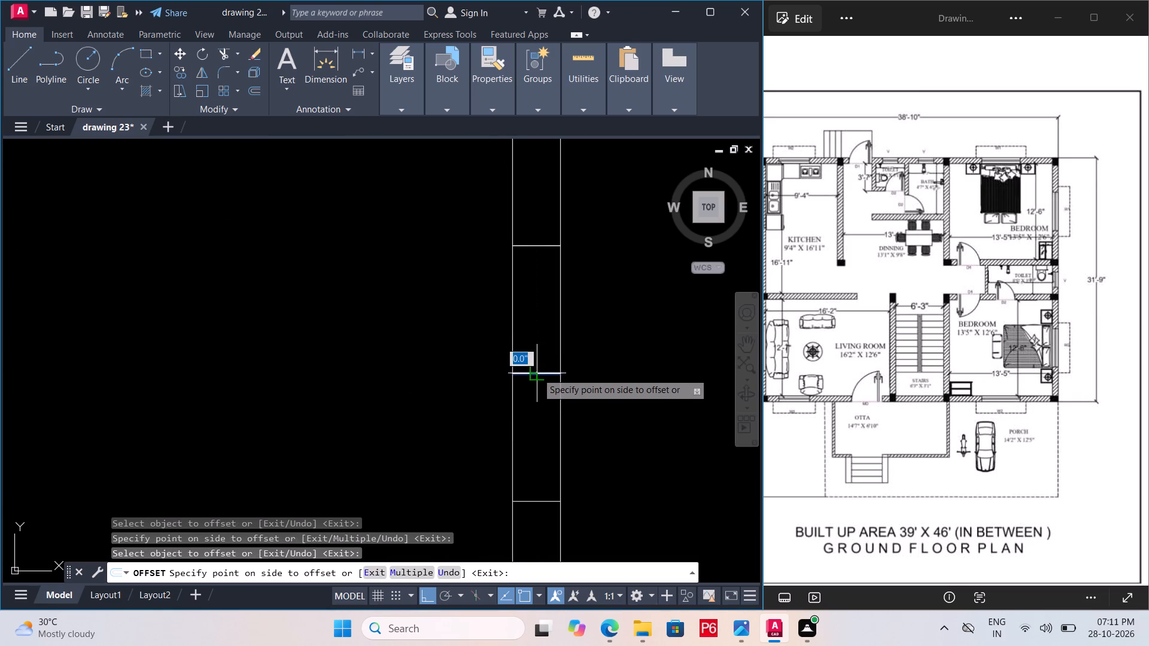
click(539, 299)
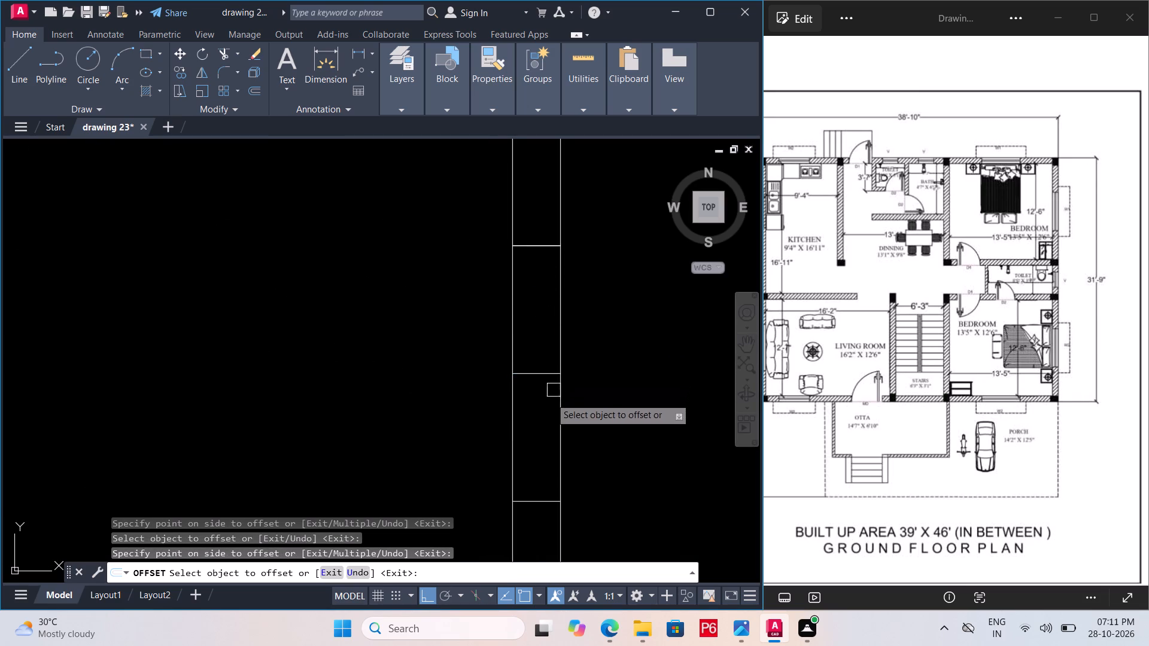
key(Escape)
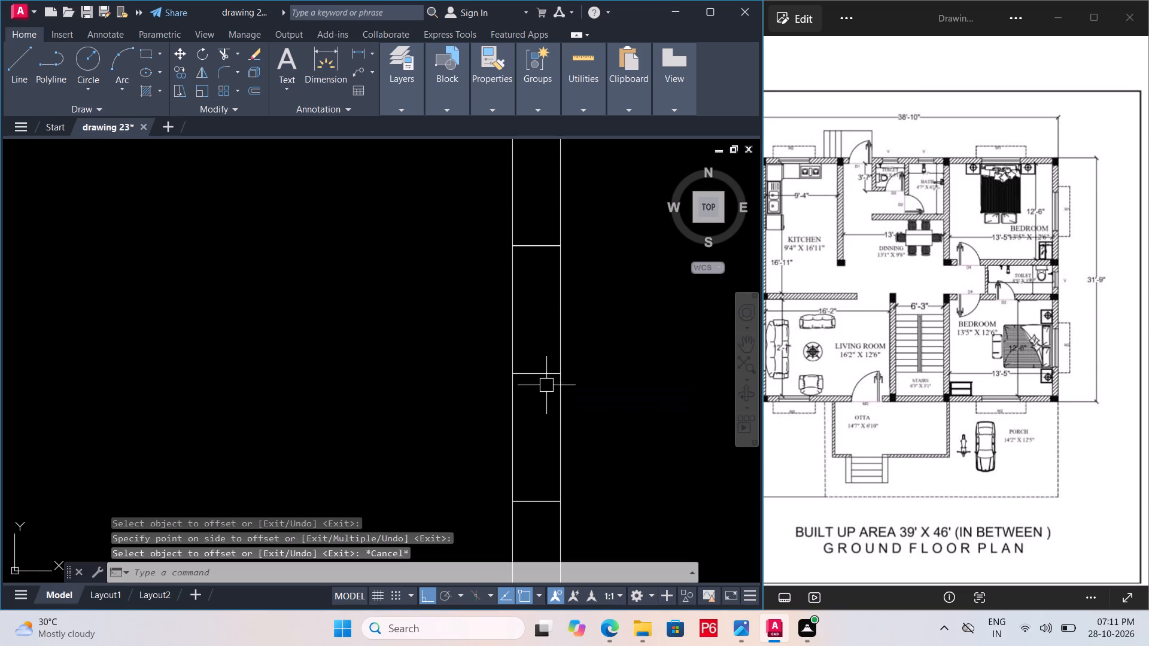
Delete the centre line between the two window jambs in the lower bedroom's right outer wall.
click(545, 373)
key(Delete)
Draw a 4' vertical glass line joining the midpoints of the jambs in the lower bedroom's right outer wall.
key(l)
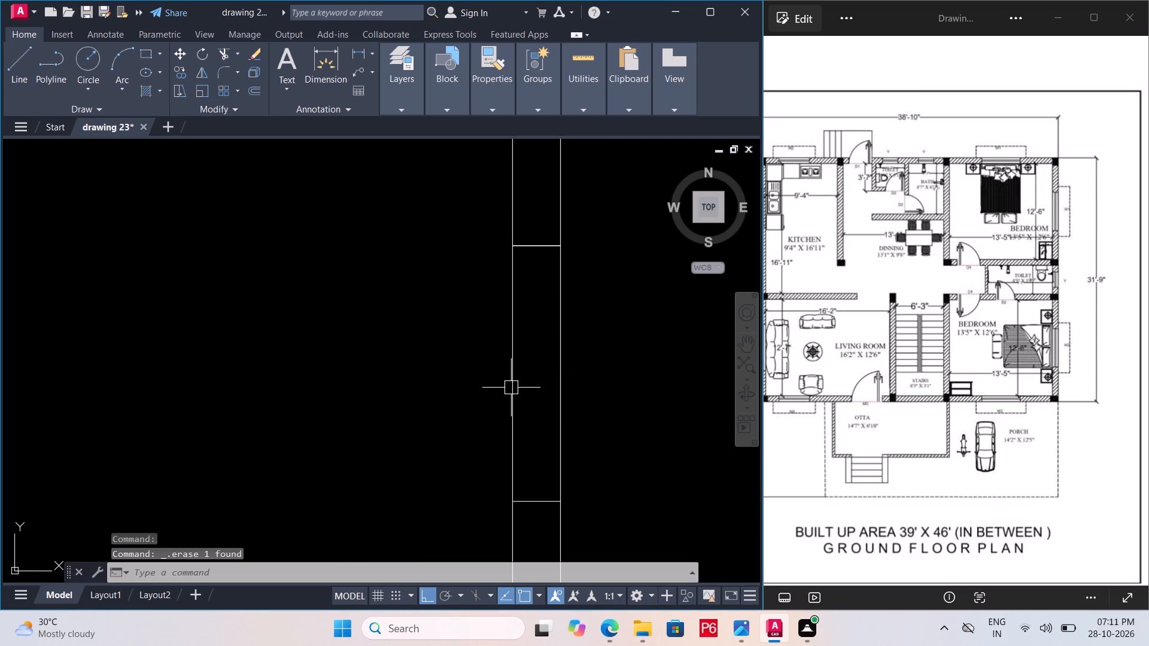
key(space)
click(536, 249)
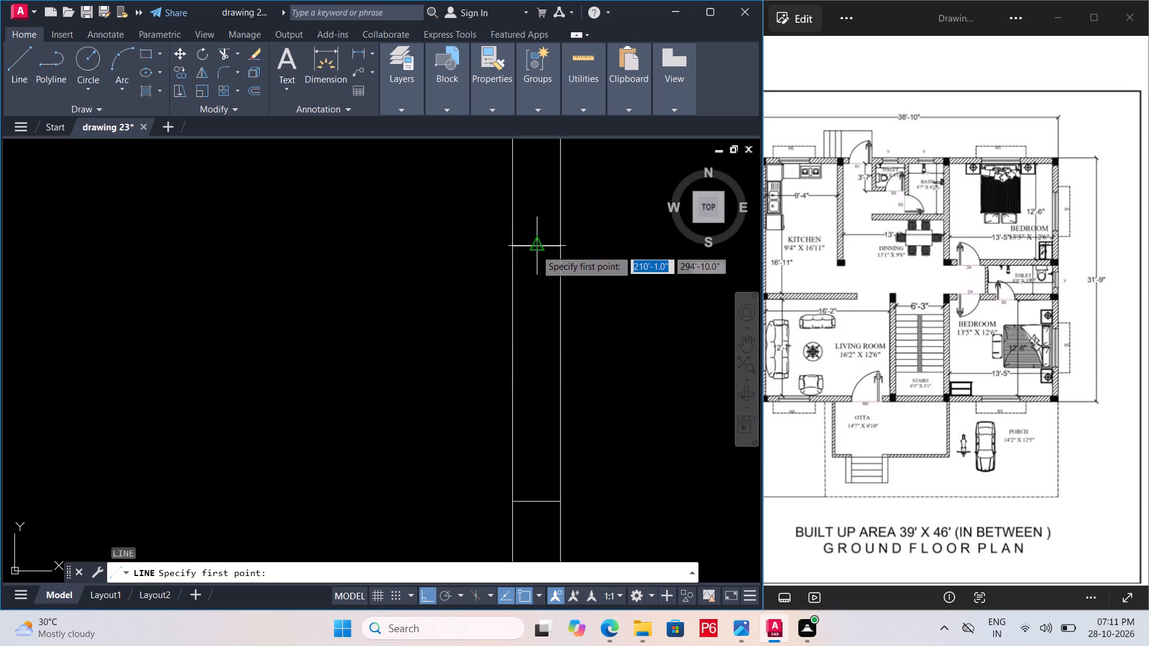
click(533, 500)
Save the drawing.
scroll(463, 447, down, 2)
key(ctrl+s)
Draw a horizontal line across the living room's left outer wall at the midpoint of its inner face.
scroll(543, 447, down, 3)
scroll(322, 447, up, 1)
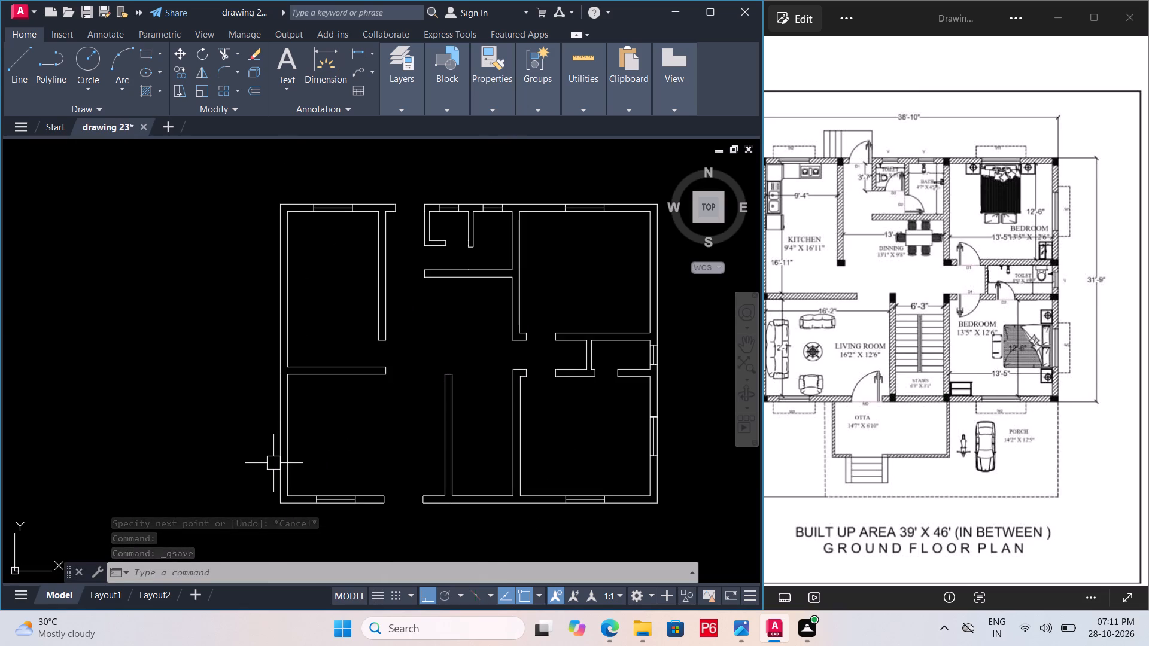
key(l)
key(Return)
scroll(286, 450, up, 3)
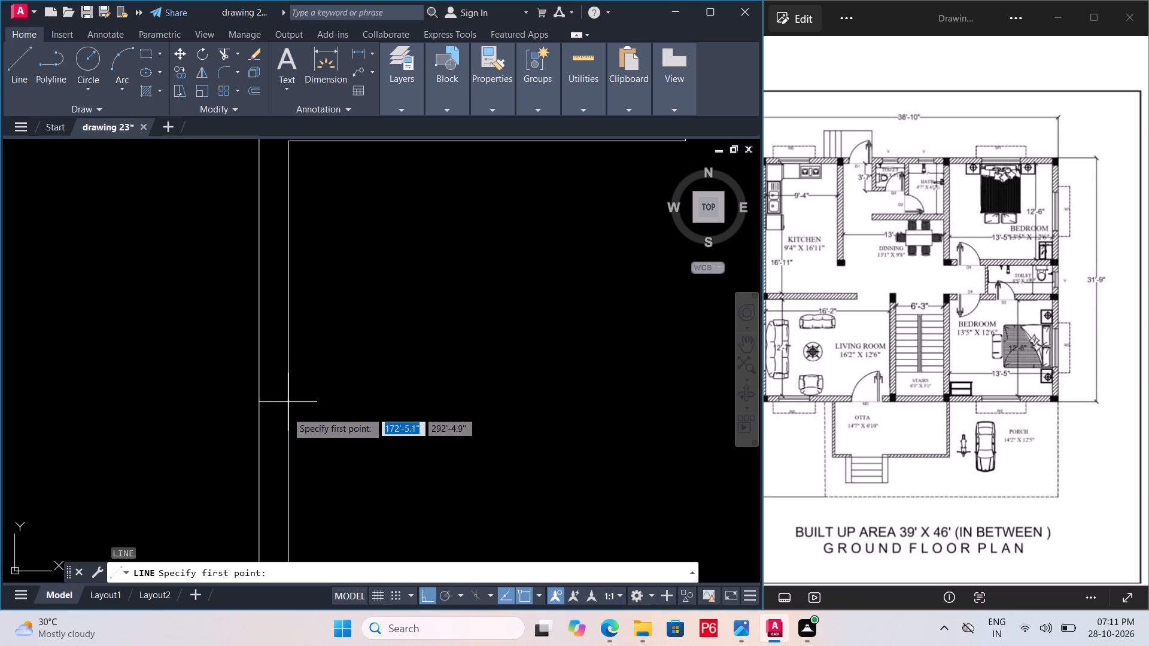
click(287, 391)
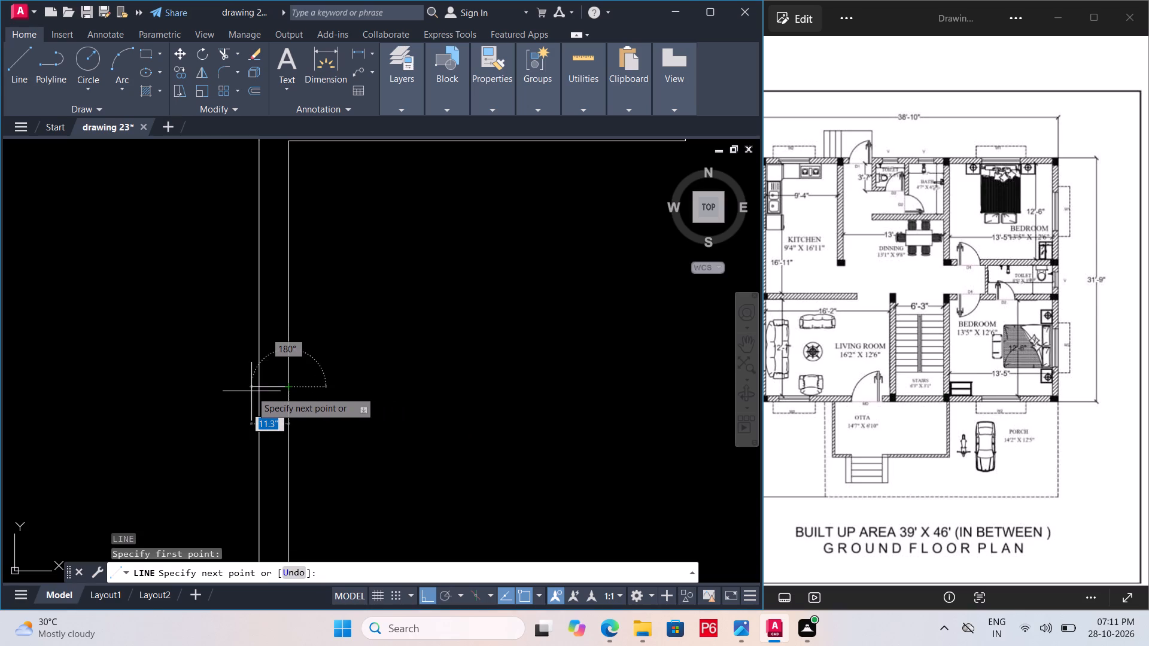
click(260, 388)
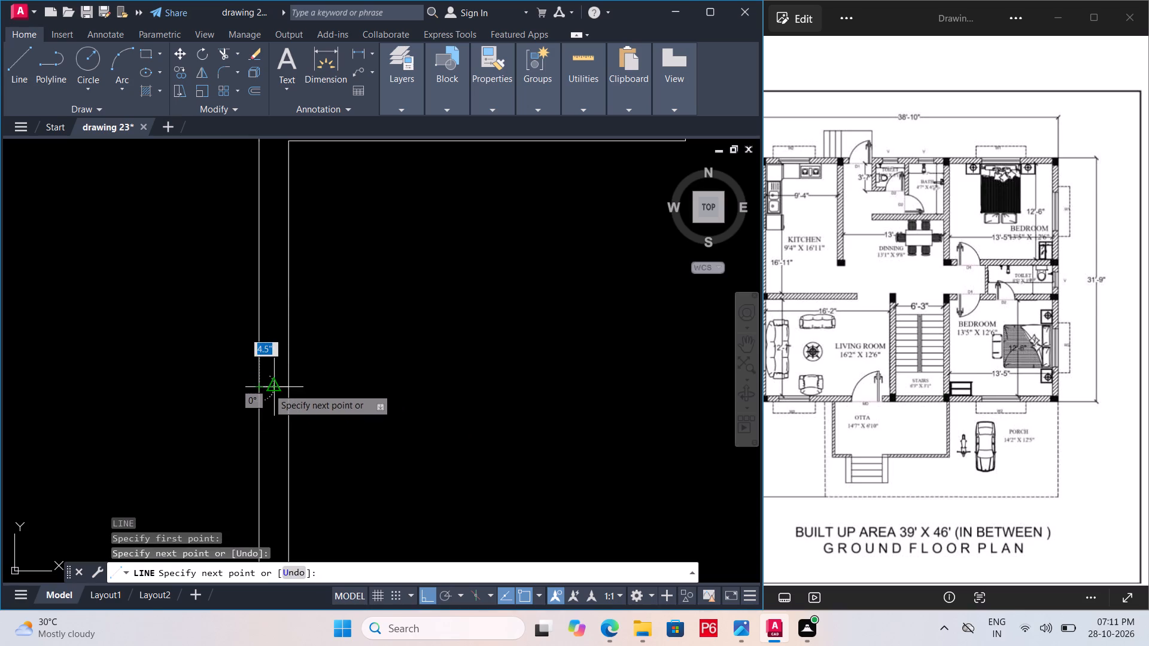
key(Escape)
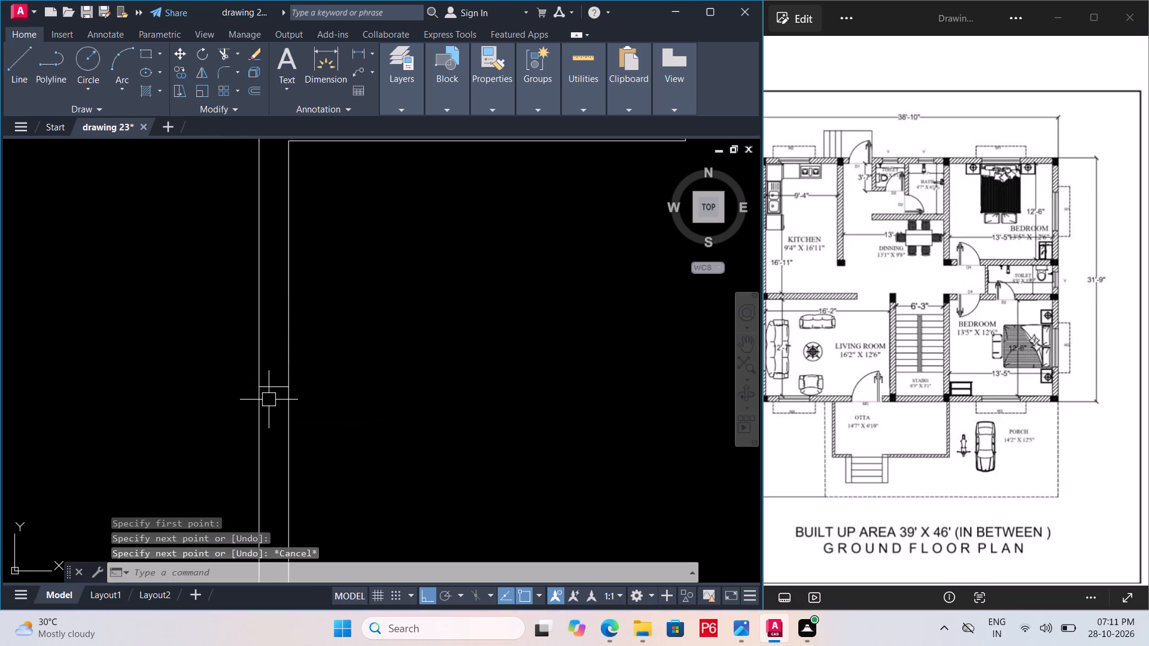
Offset the horizontal line across the living room's left outer wall by 2' both above and below it.
click(280, 388)
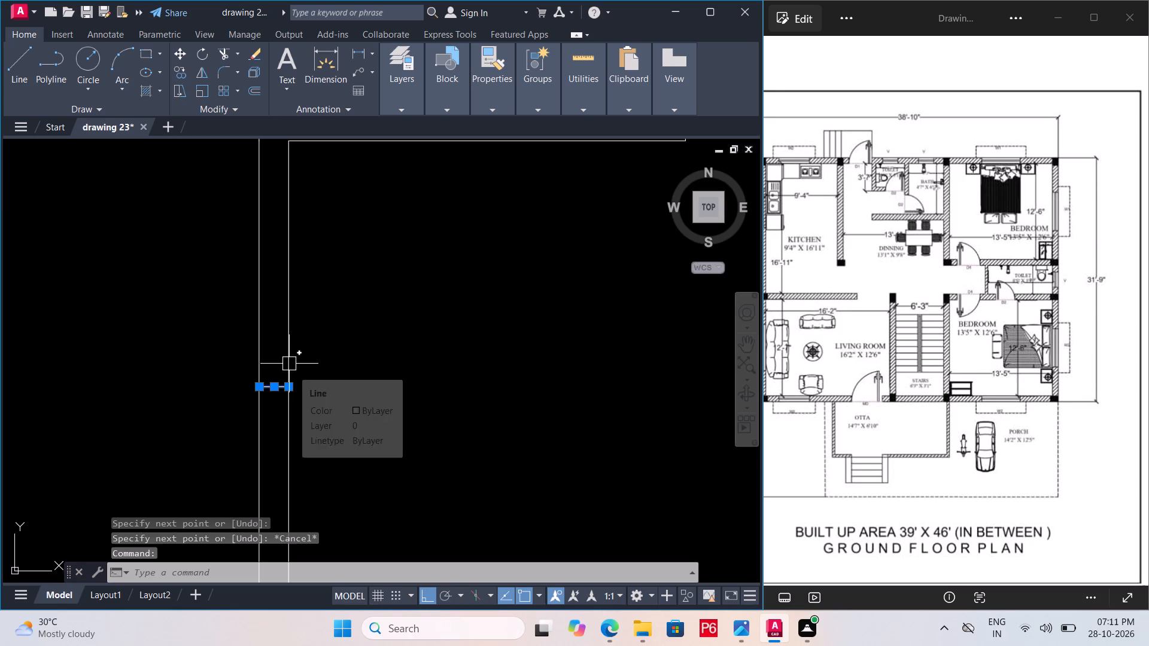
key(o)
key(Return)
text(2')
key(Return)
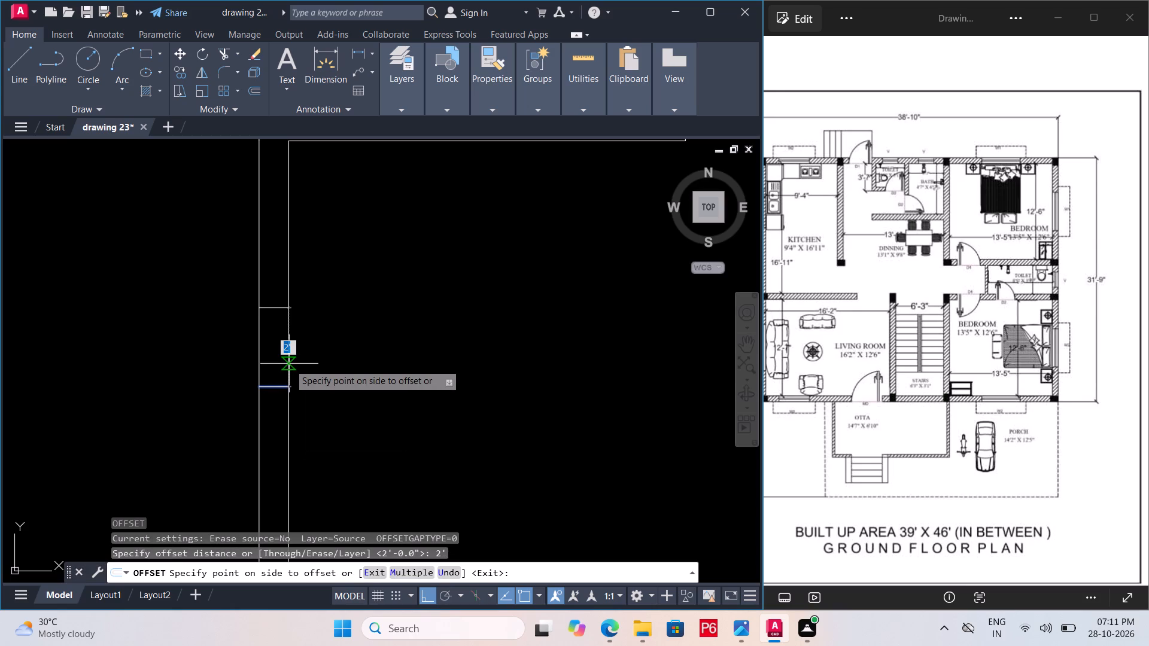
click(281, 316)
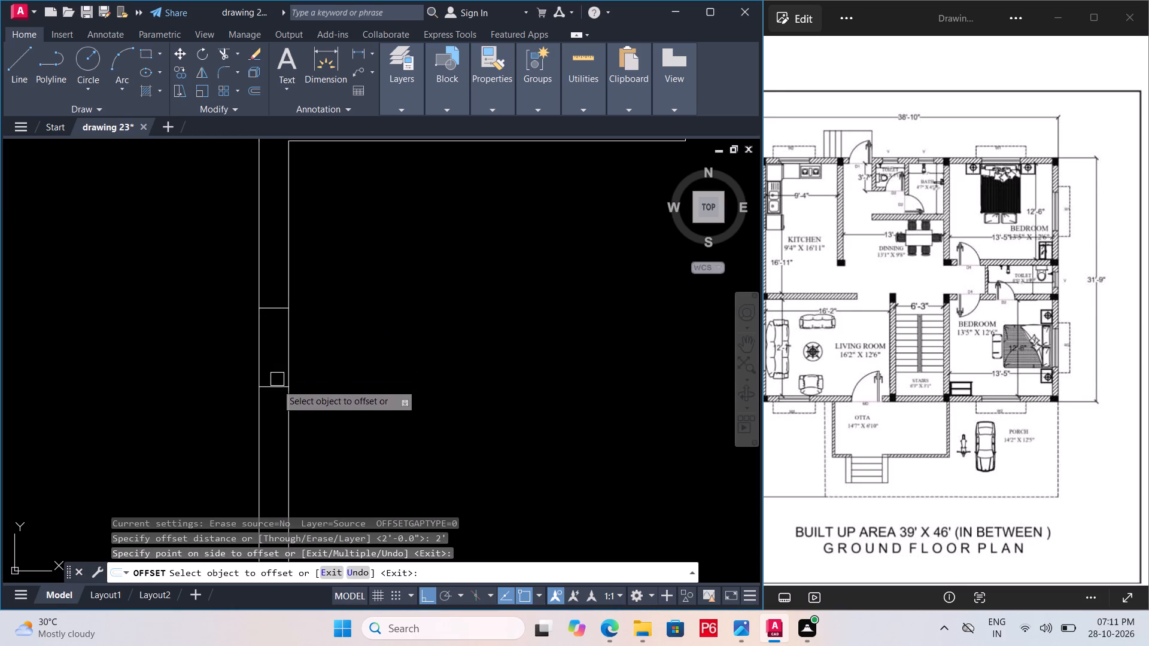
click(275, 386)
click(269, 436)
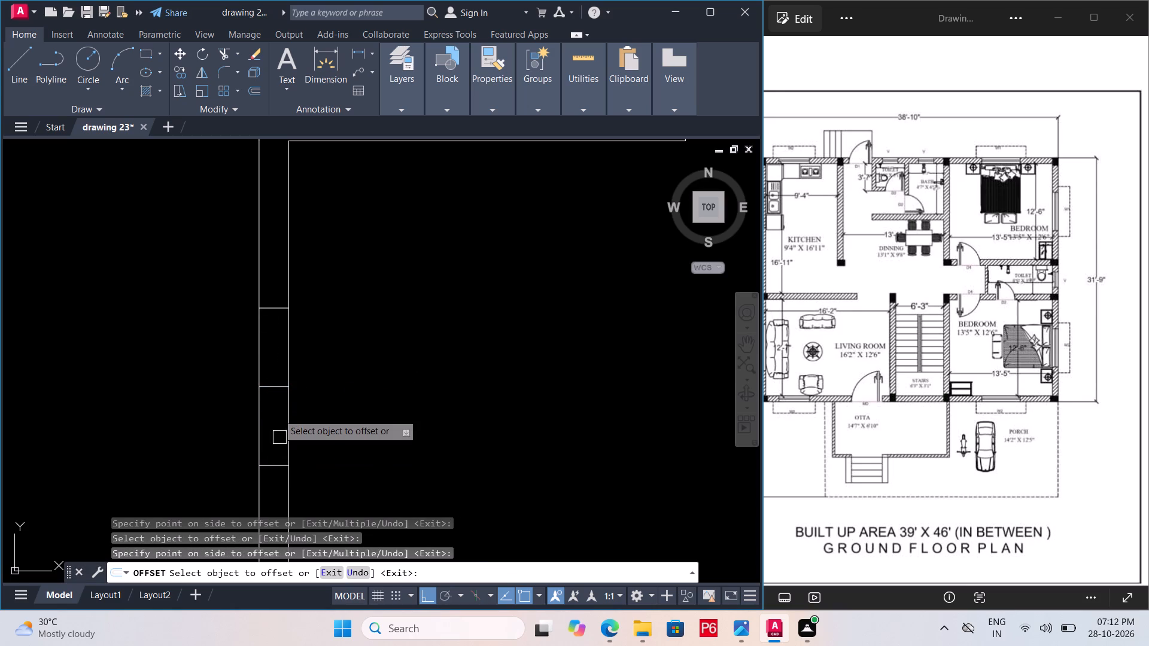
Save the drawing.
key(ctrl+s)
key(ctrl+s)
key(Escape)
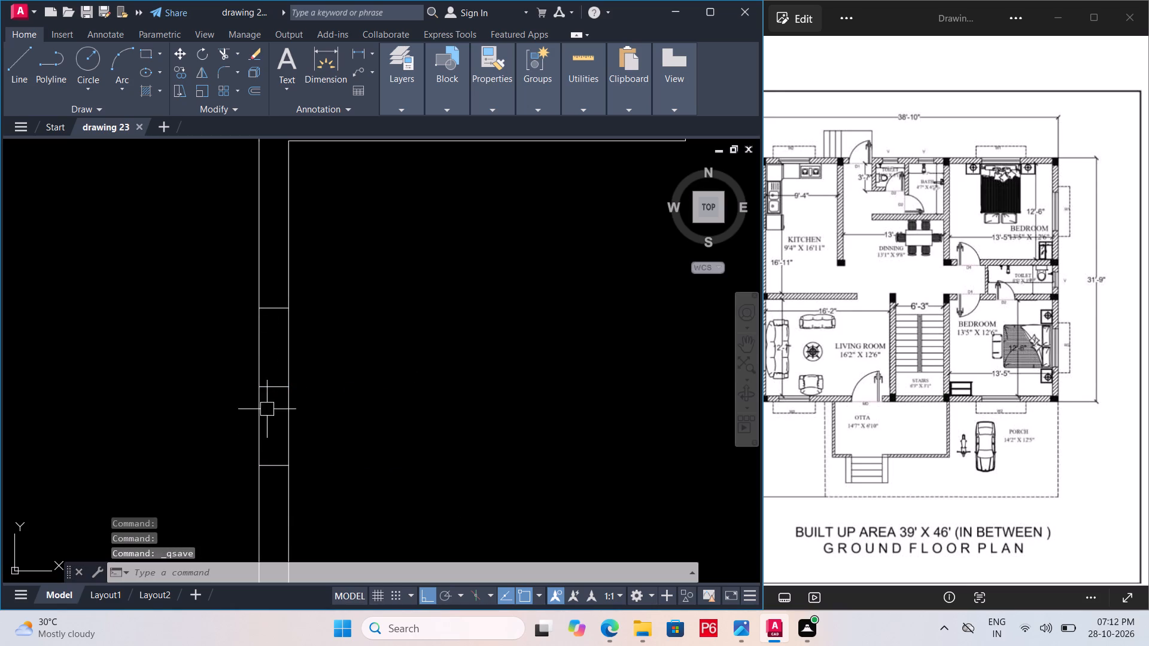
Delete the centre line between the two window jambs in the living room's left outer wall.
click(270, 387)
key(Delete)
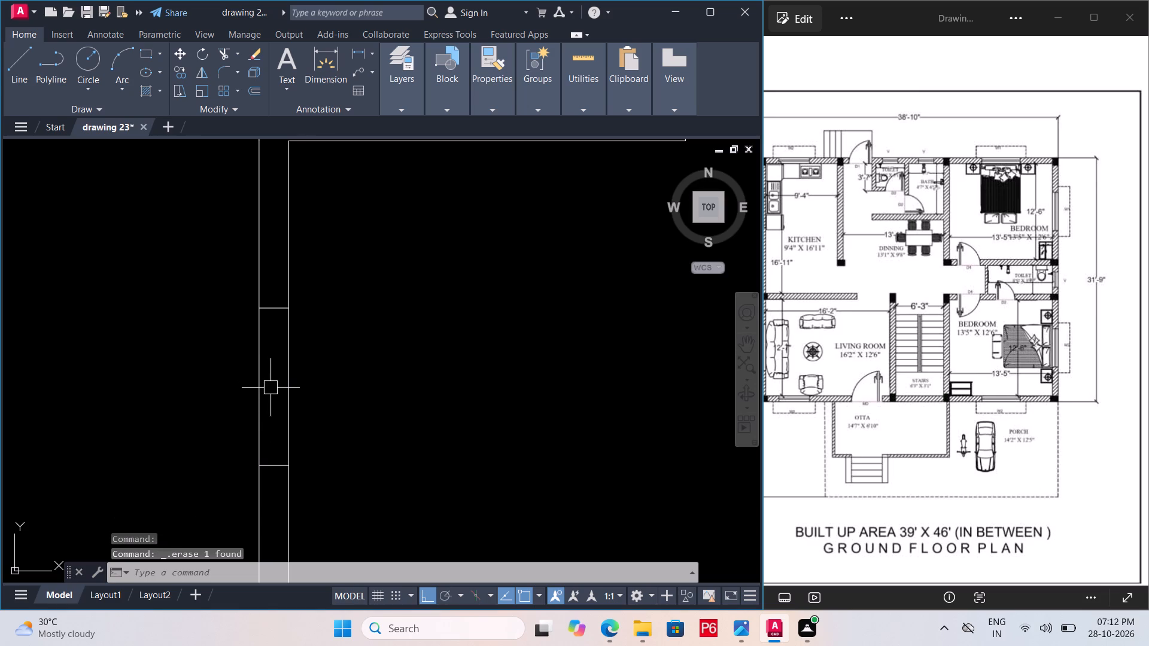
Draw a vertical glass line joining the midpoints of the two jambs in the living room's left outer wall.
key(l)
key(space)
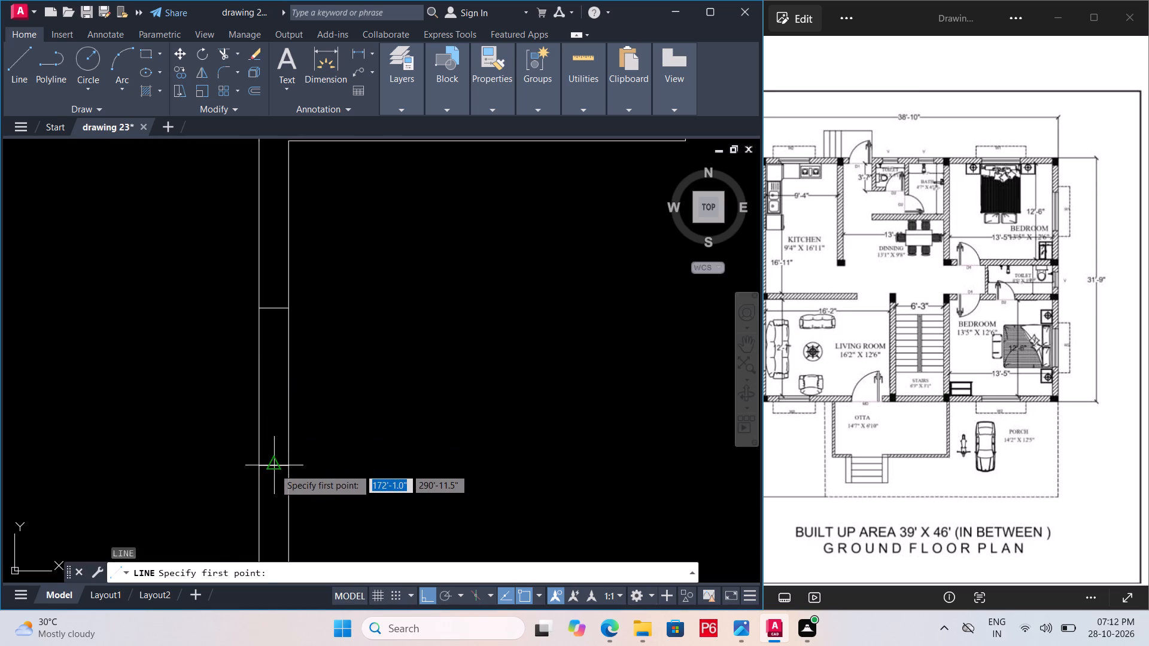
click(274, 468)
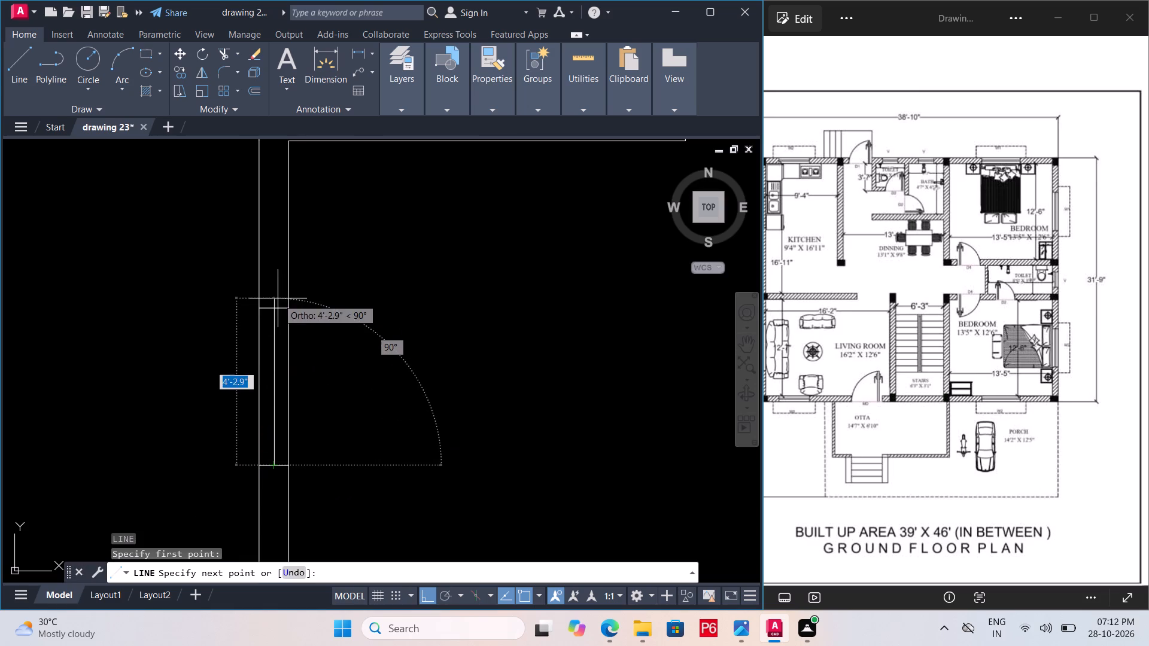
click(276, 309)
scroll(259, 404, down, 2)
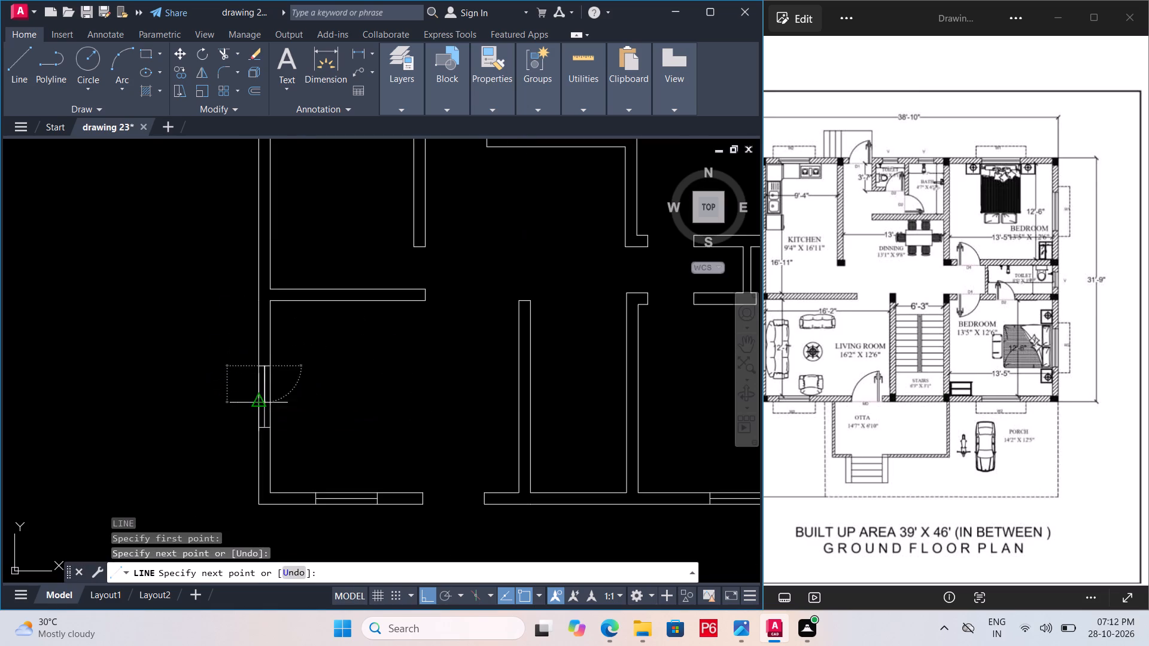
Save the drawing.
key(ctrl+s)
key(ctrl+s)
key(ctrl+s)
key(ctrl+s)
key(ctrl+s)
key(ctrl+s)
Draw a horizontal line across the kitchen's left outer wall, from its inner face, above mid-height, to beyond the outer face.
scroll(243, 435, down, 2)
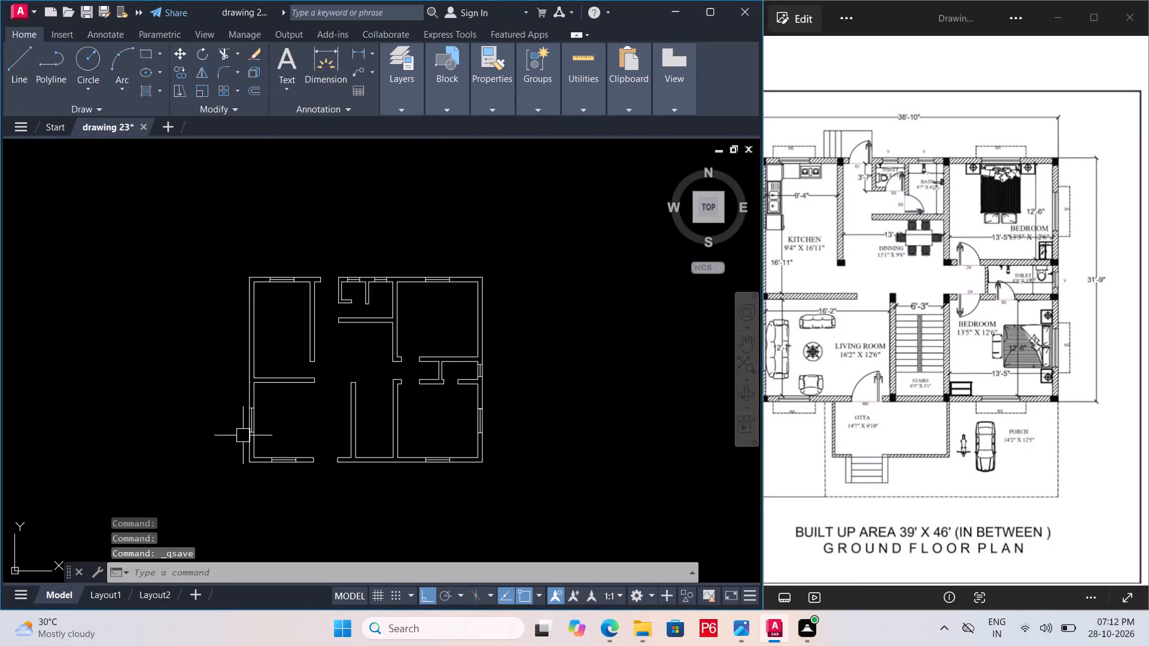
scroll(258, 344, up, 1)
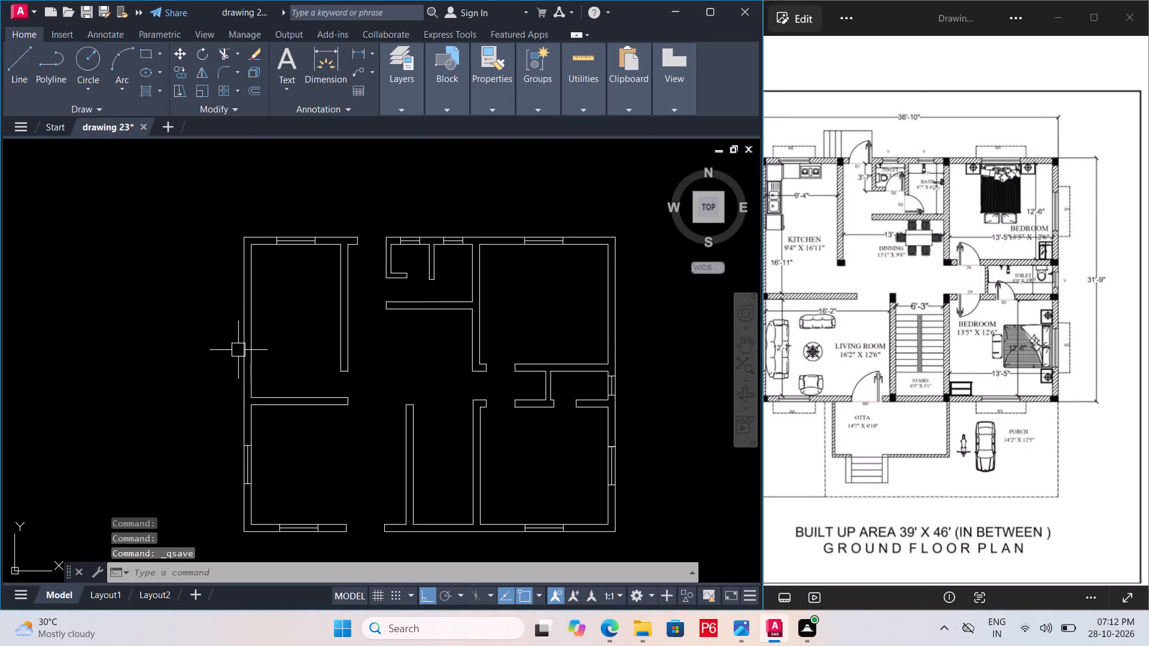
scroll(245, 307, up, 2)
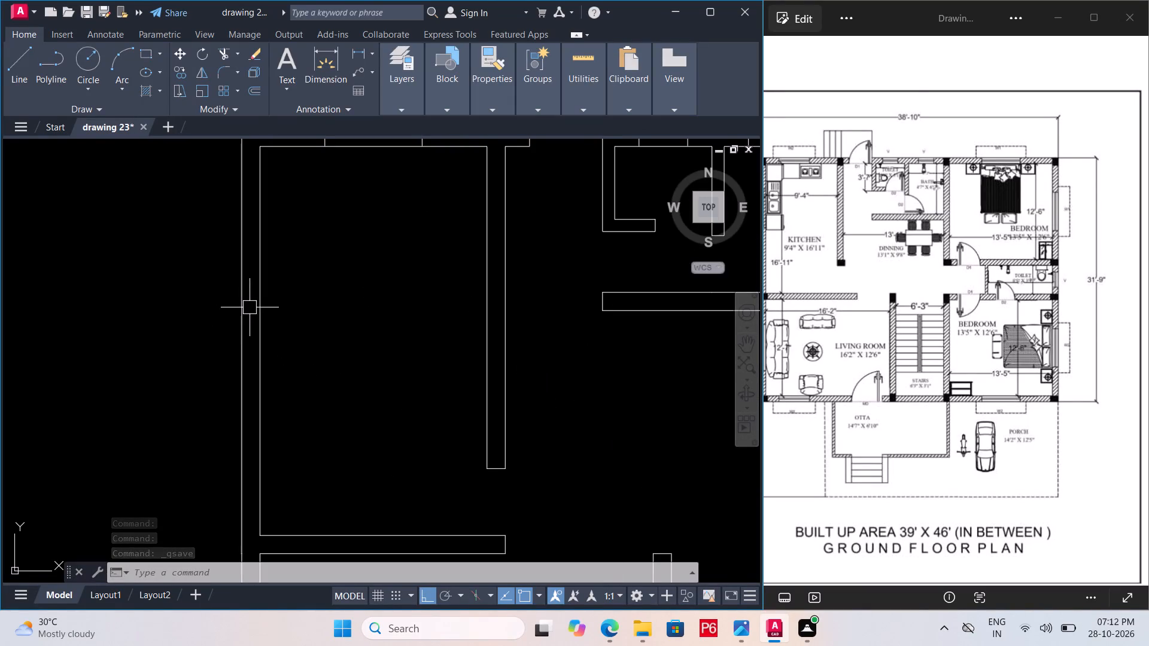
key(l)
key(space)
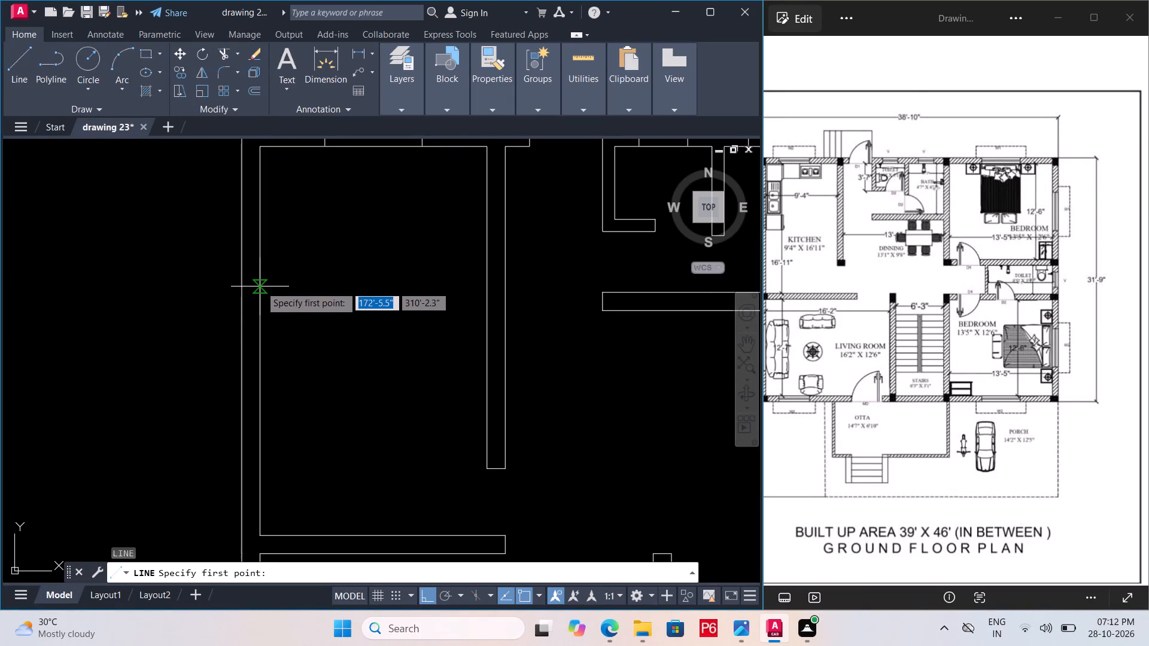
click(260, 286)
click(209, 291)
key(space)
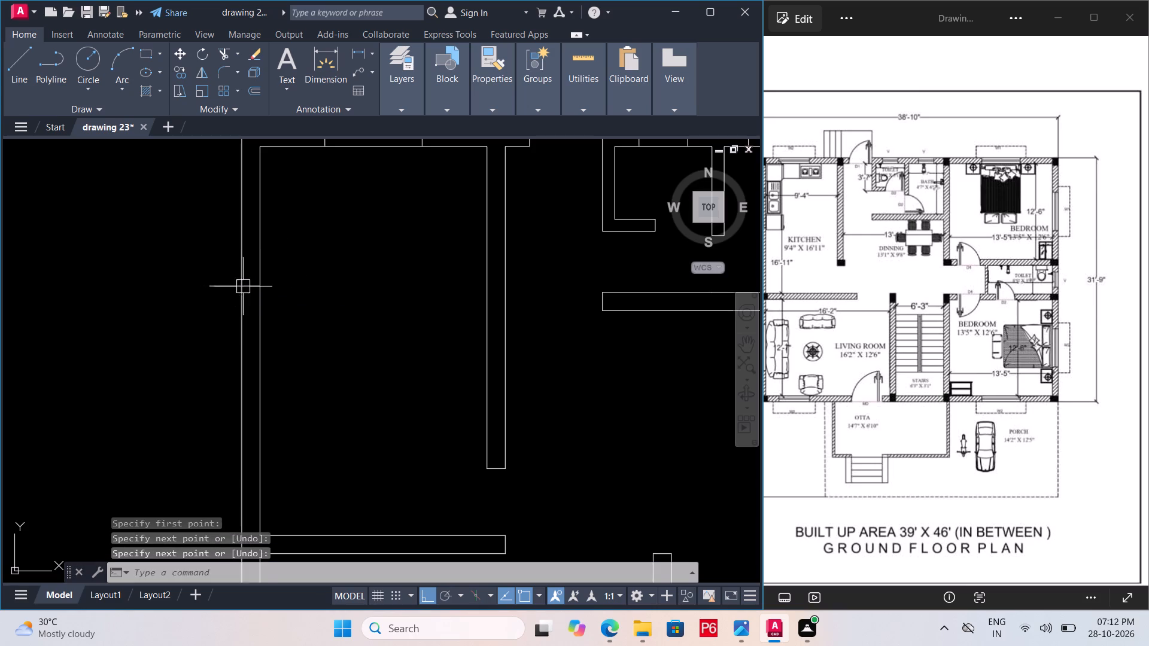
Trim the part of the horizontal line that sticks out past the outer face of the kitchen's left wall.
scroll(263, 287, up, 1)
text(tr)
key(space)
key(space)
click(196, 286)
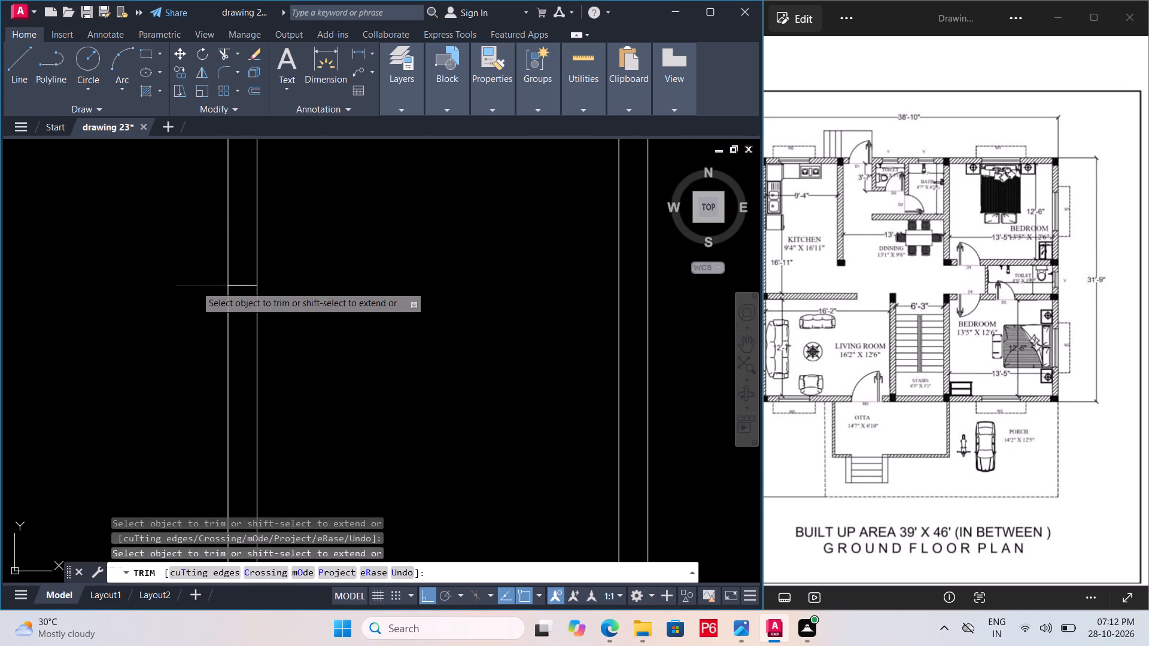
key(t)
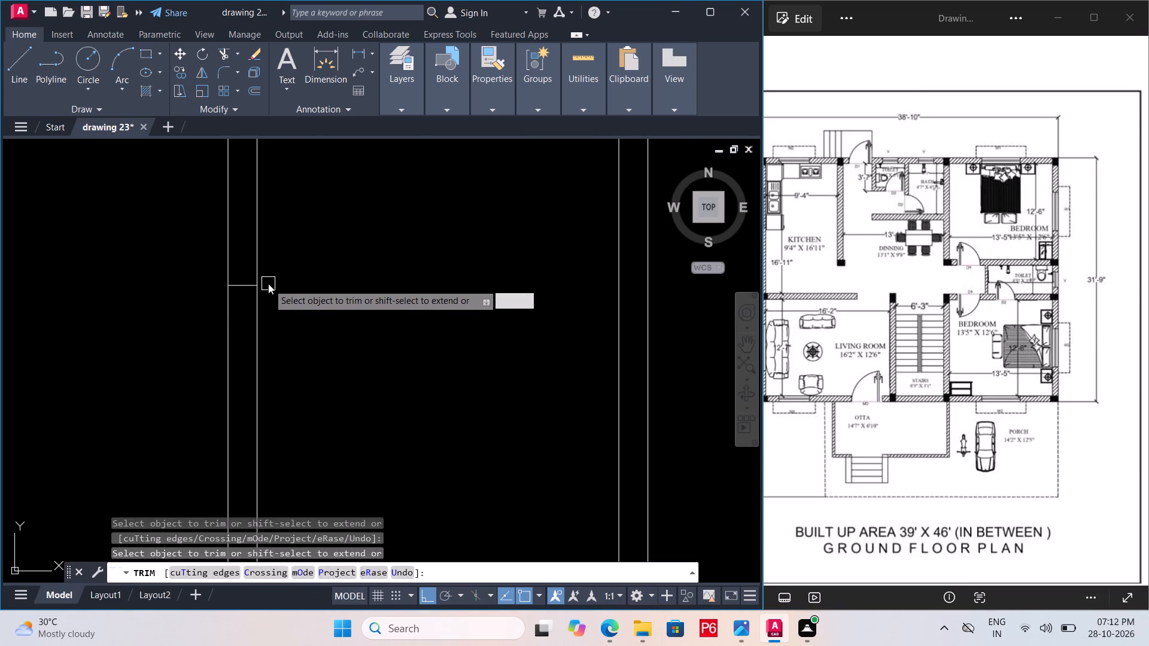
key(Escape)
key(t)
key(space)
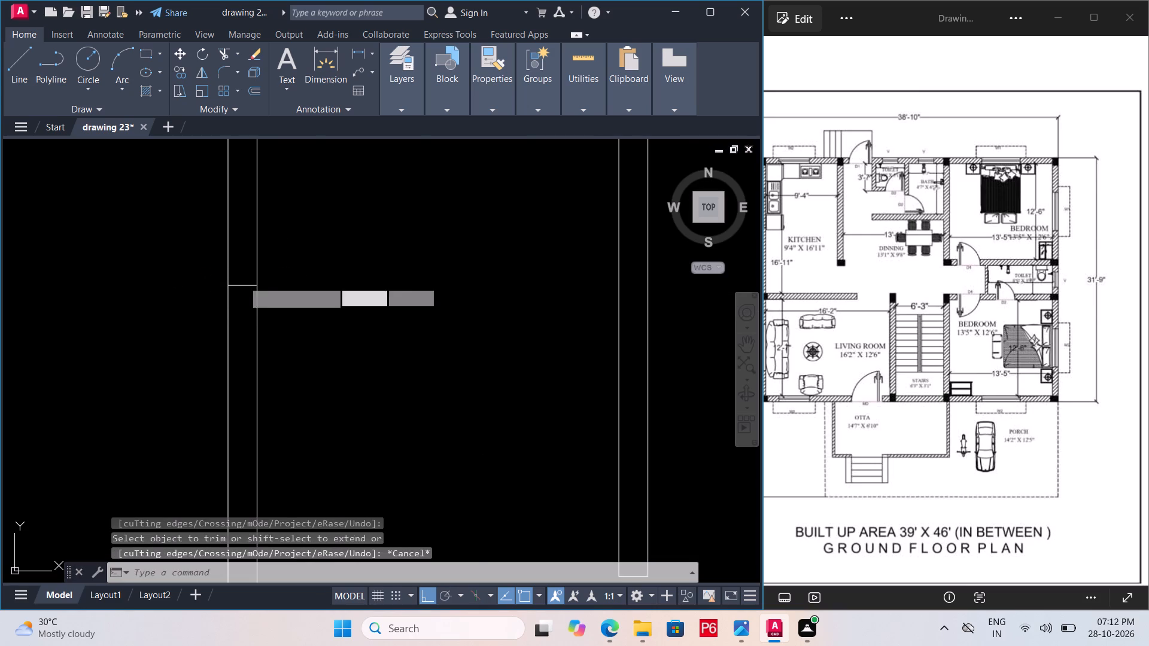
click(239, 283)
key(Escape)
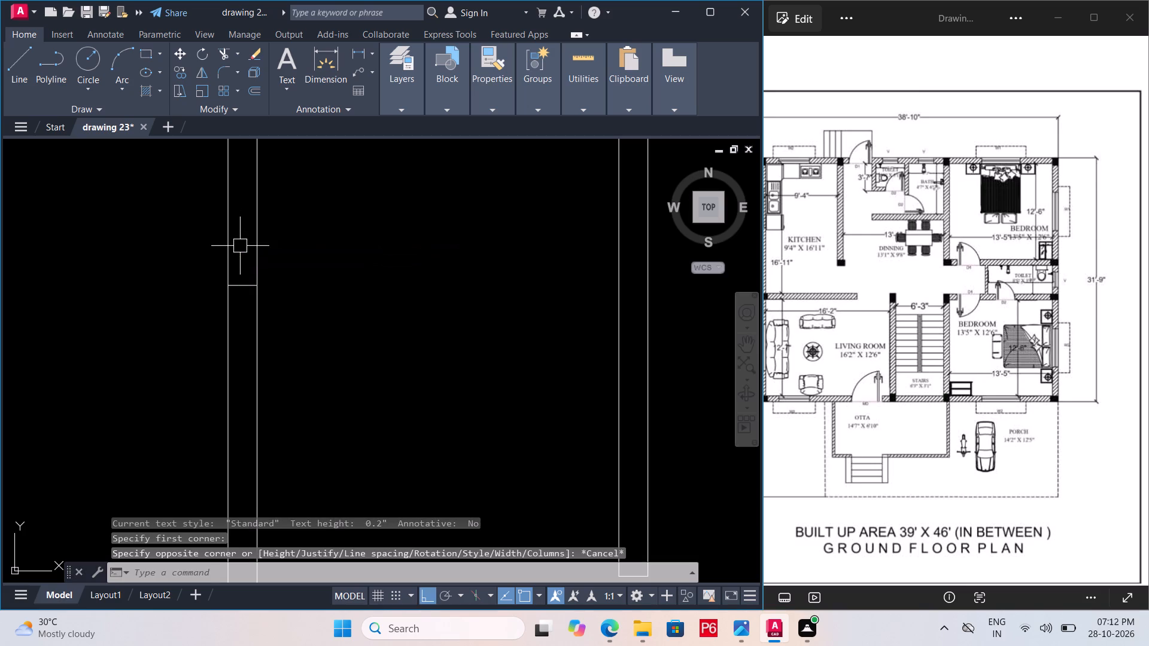
Offset the horizontal line in the kitchen's left outer wall by 2' upward and downward to form the window jambs.
text(o)
key(space)
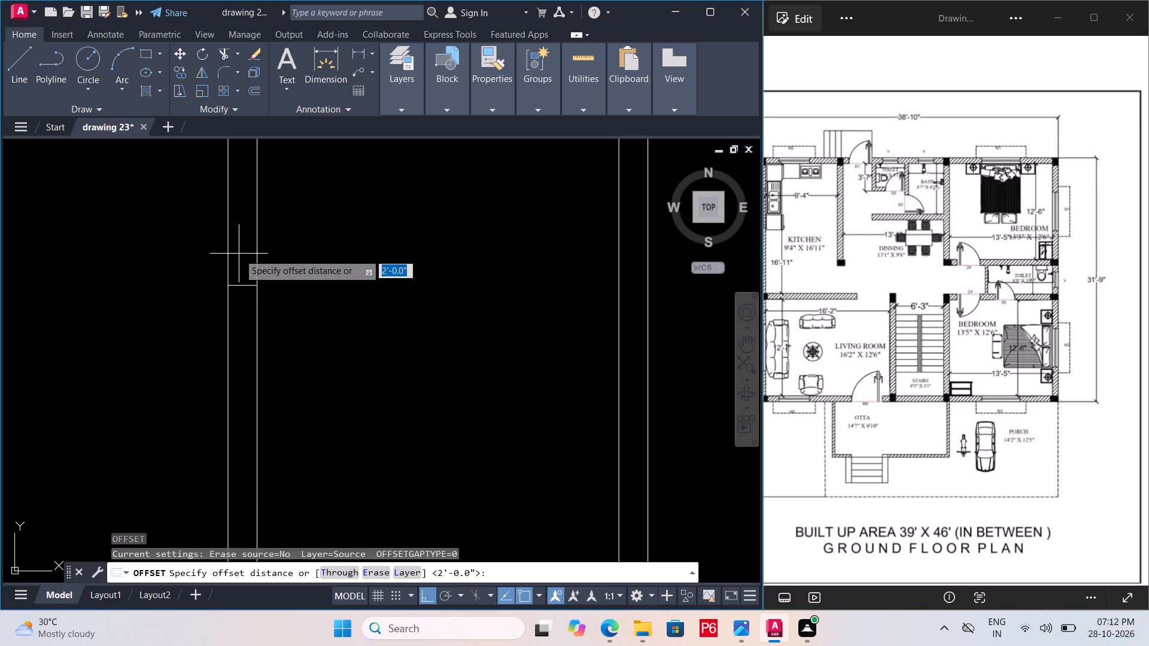
key(space)
click(235, 287)
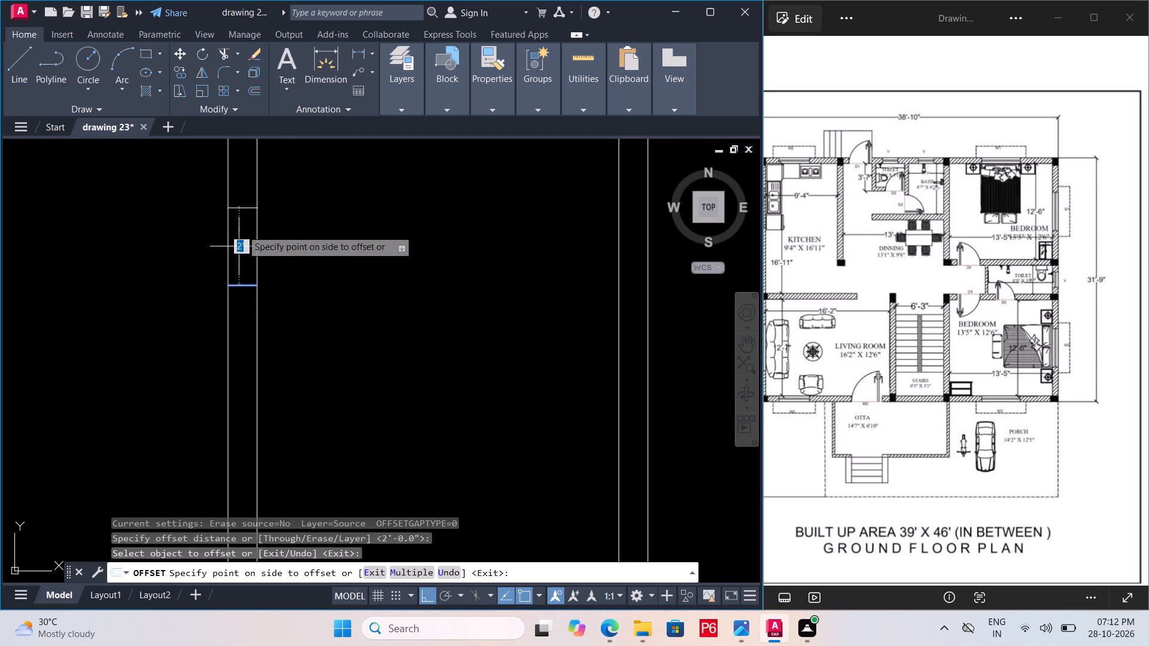
click(242, 230)
double_click(245, 285)
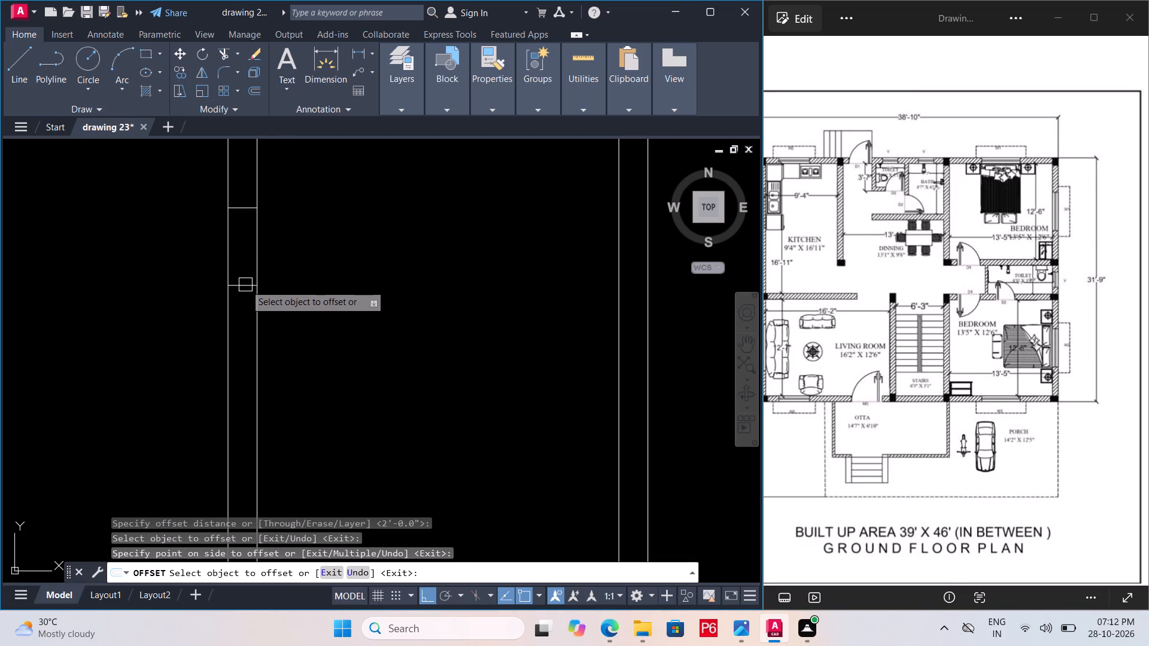
click(248, 314)
key(Escape)
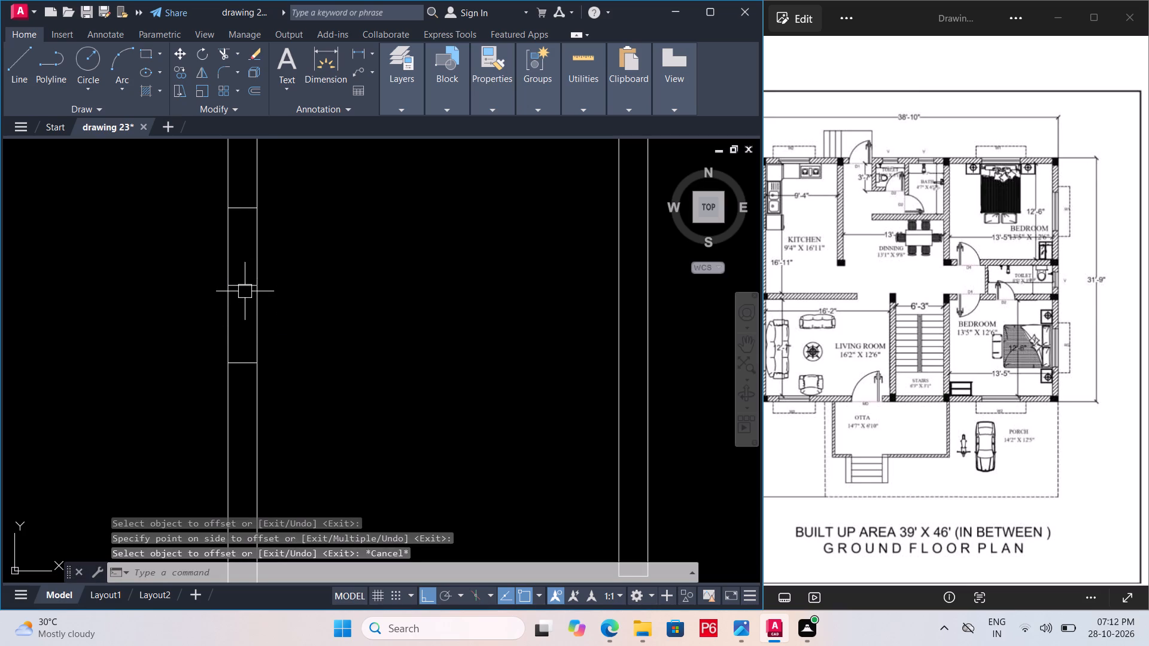
Delete the middle horizontal line between the two jambs in the kitchen's left outer wall.
click(245, 291)
key(Delete)
Draw a 4' vertical glass line joining the midpoints of the two jambs in the kitchen's left outer wall.
key(l)
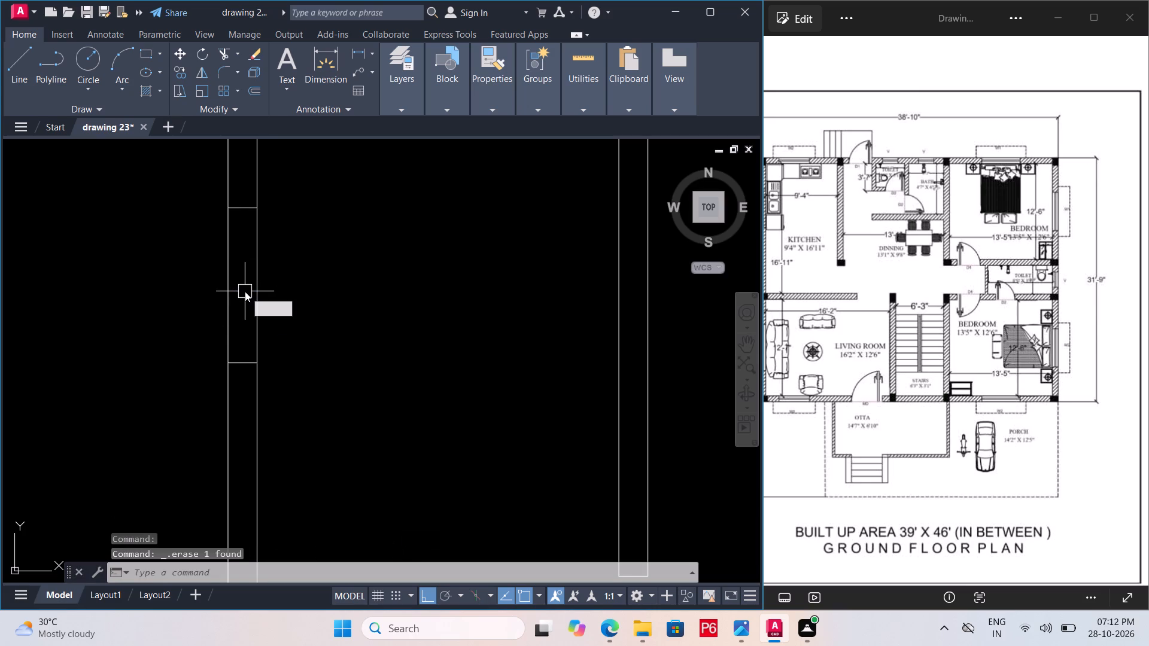
key(Return)
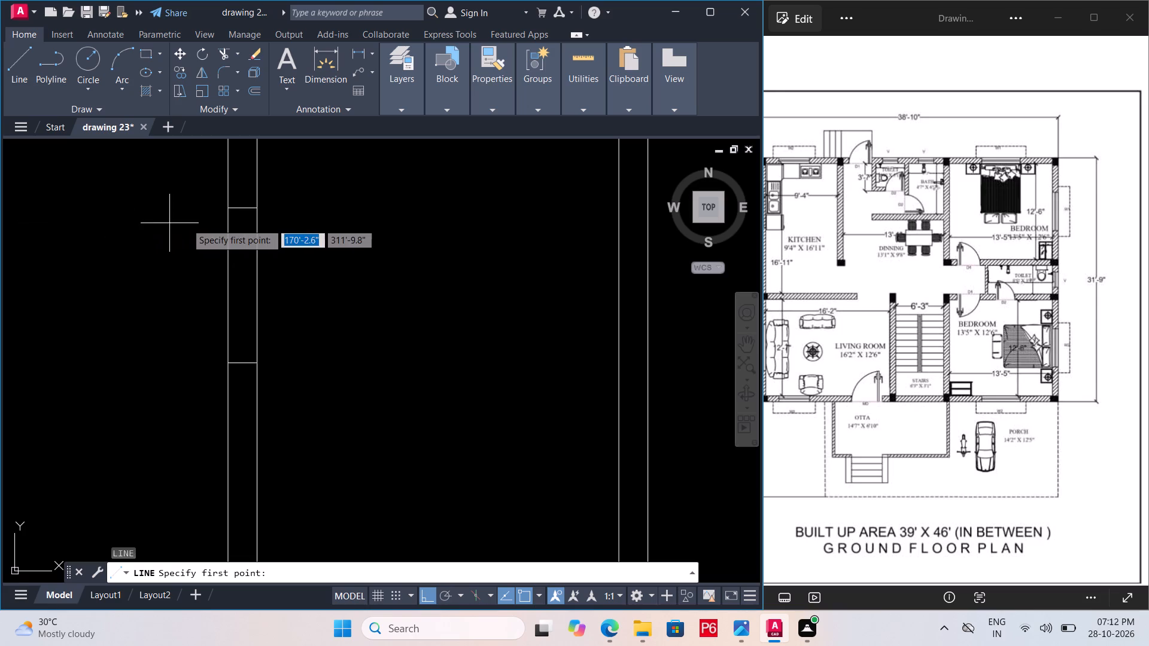
click(242, 212)
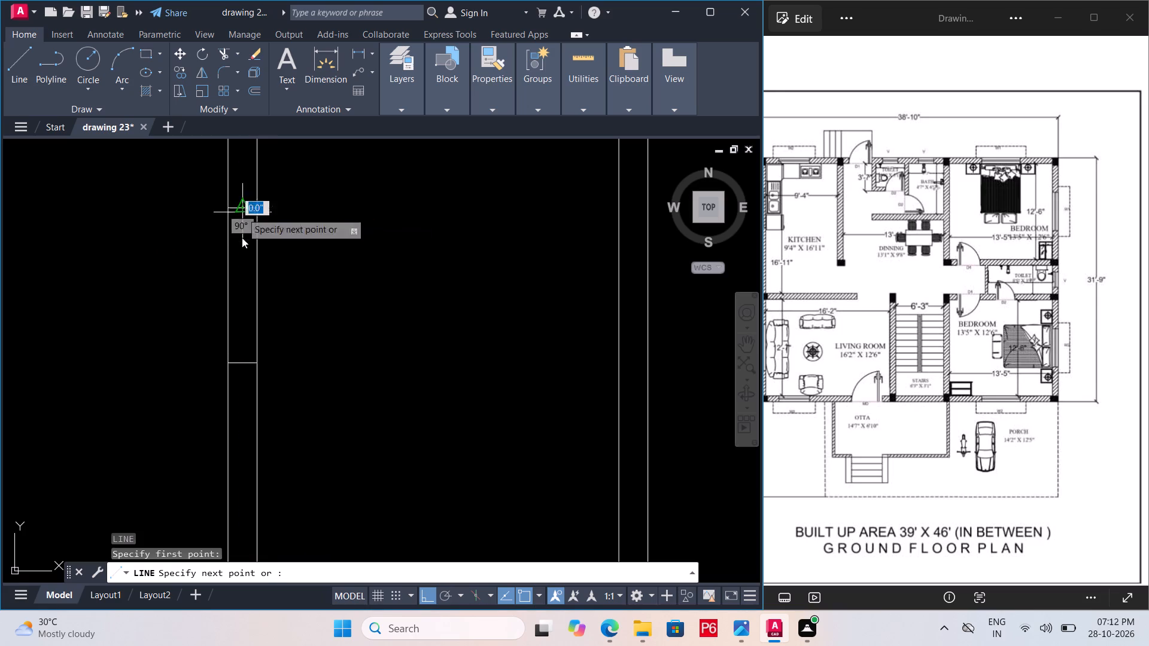
click(244, 364)
Save the drawing.
key(ctrl+s)
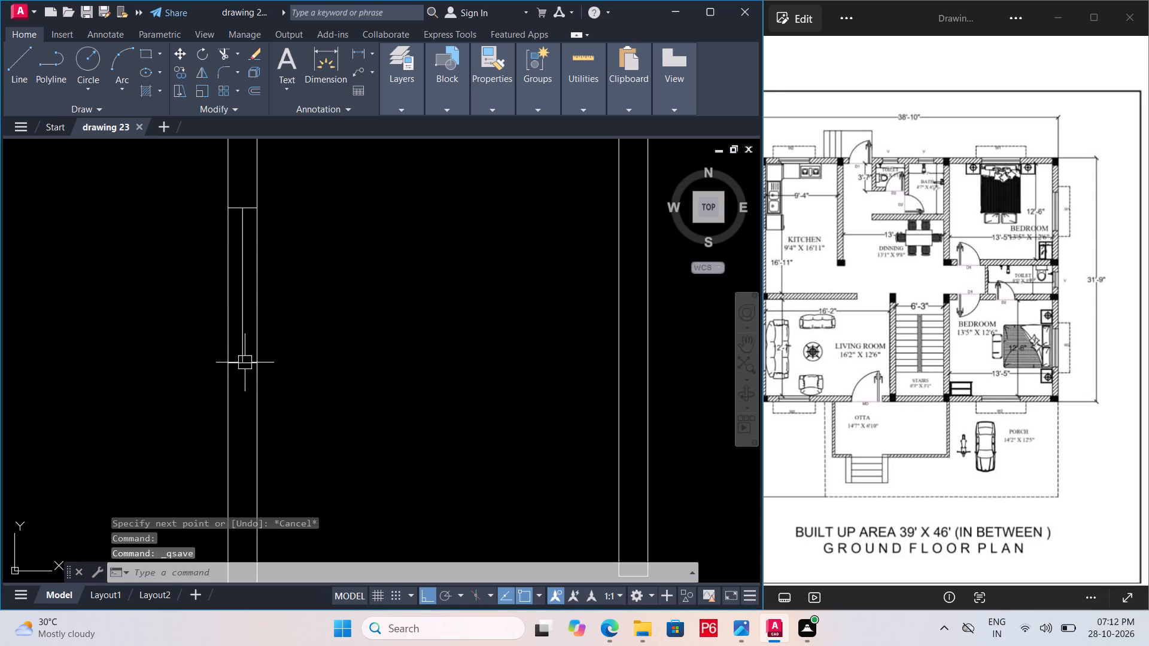
key(ctrl+s)
Draw a 9" horizontal line across the upper-right bedroom's right outer wall, starting at the midpoint of its inner face.
scroll(197, 364, down, 4)
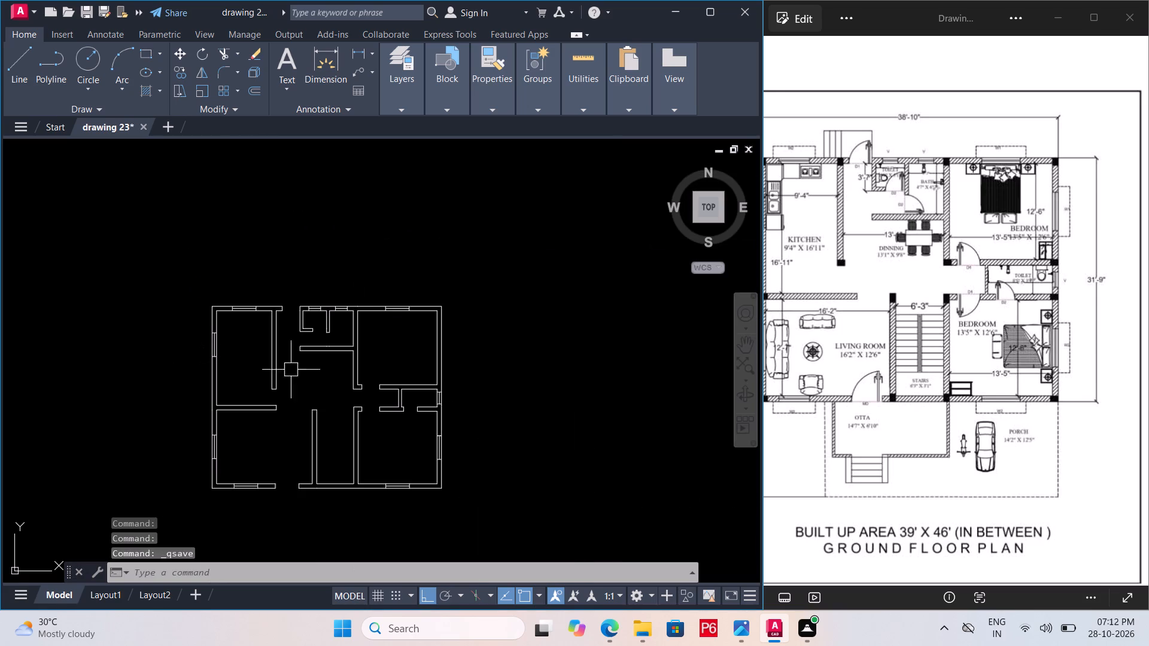
scroll(448, 348, up, 2)
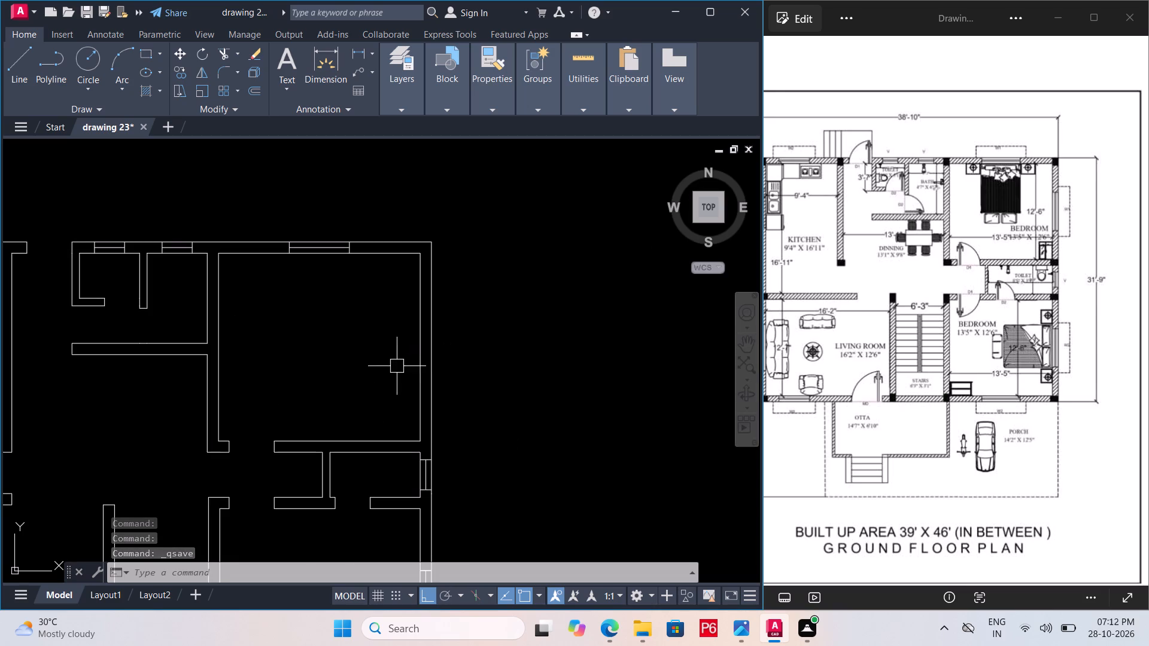
scroll(411, 352, up, 2)
scroll(403, 321, down, 1)
scroll(428, 333, up, 1)
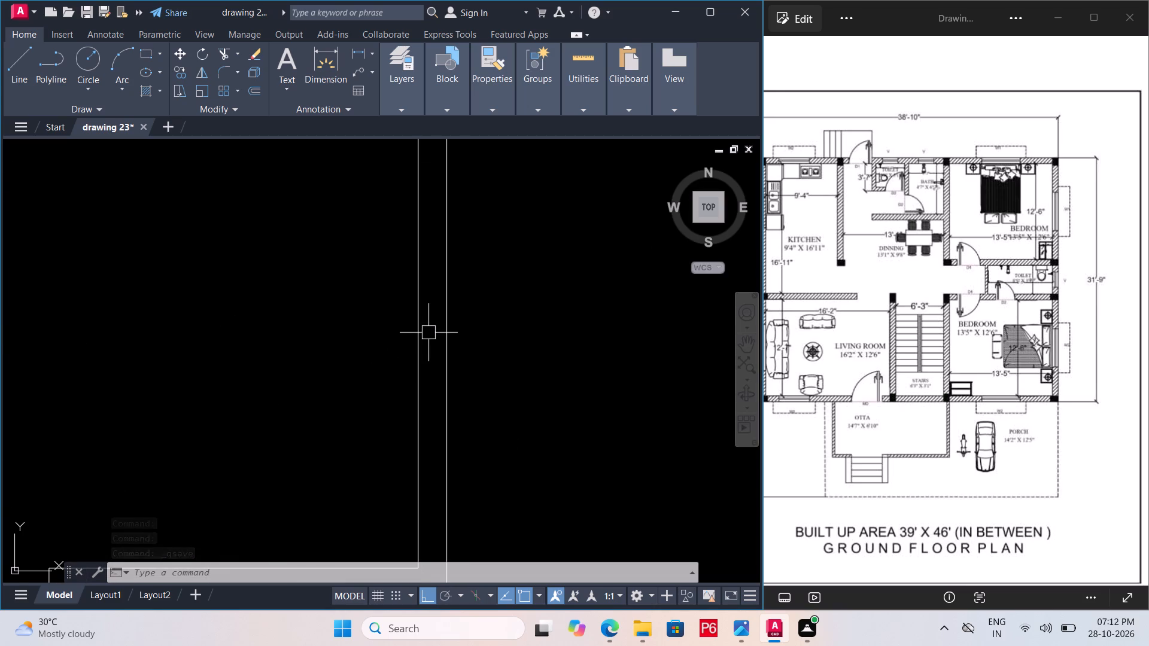
key(l)
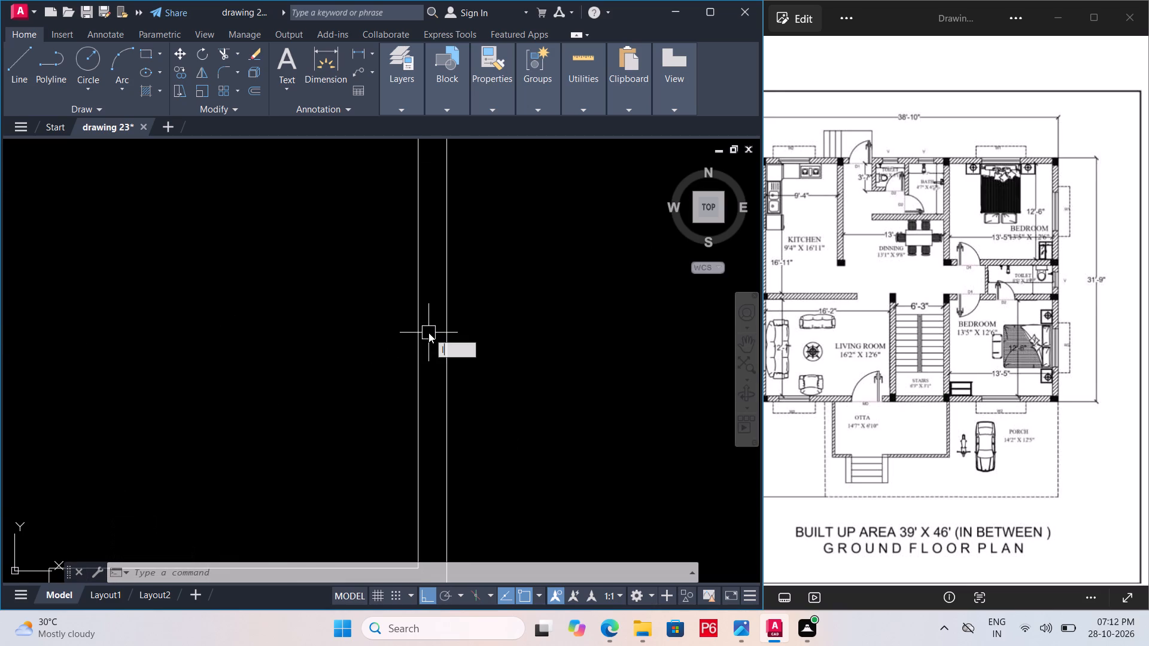
key(Return)
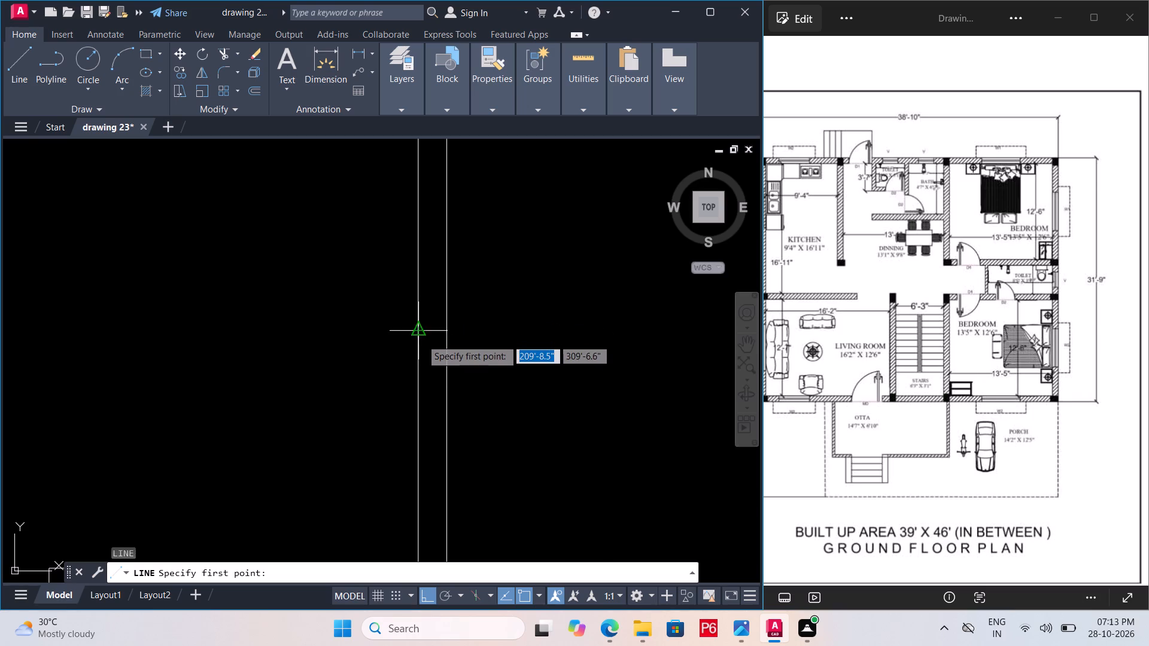
click(421, 334)
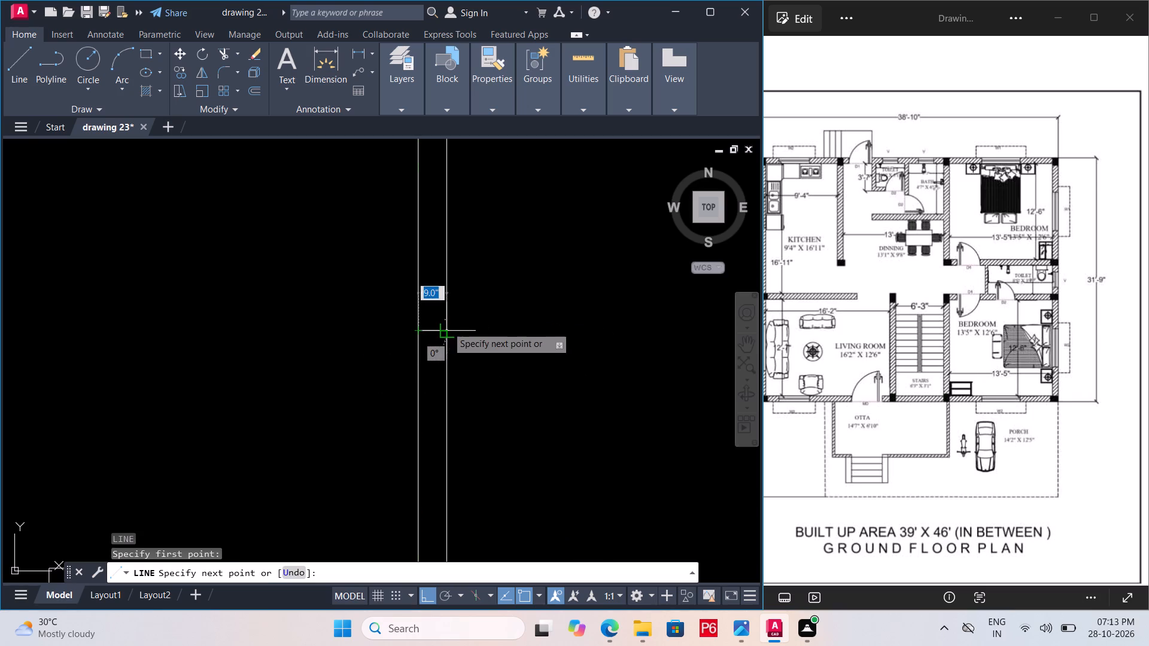
click(442, 330)
key(Escape)
Offset the horizontal line in the upper-right bedroom's outer wall by 2' upward and downward to form the window jambs.
click(436, 331)
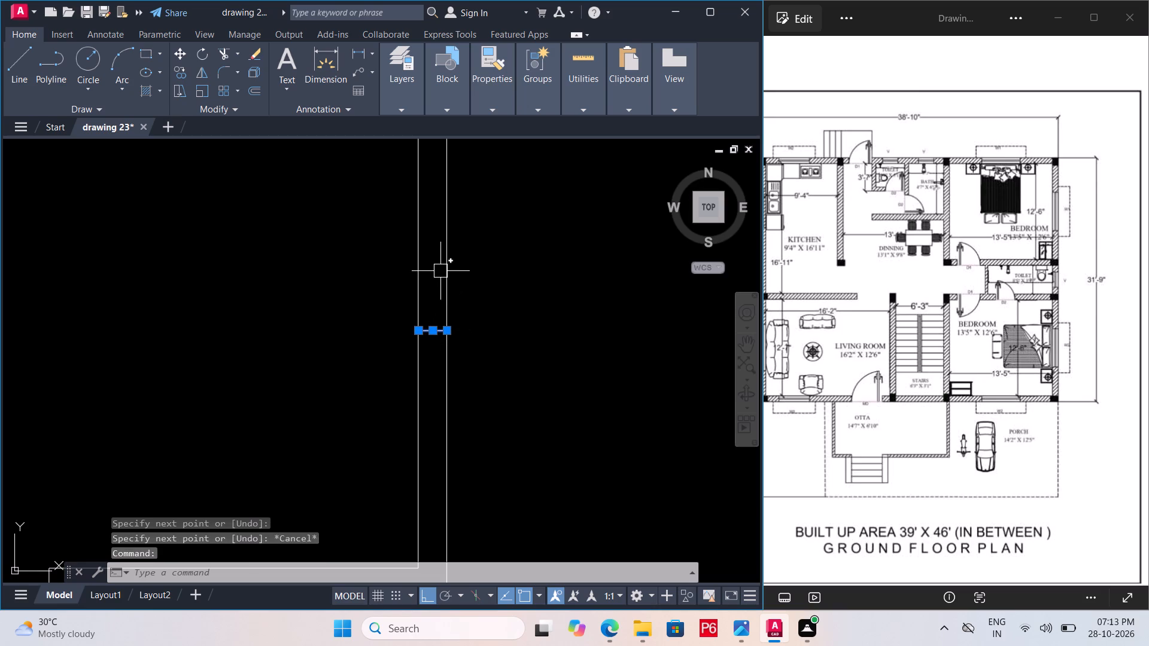
key(o)
key(Return)
text(2')
key(Return)
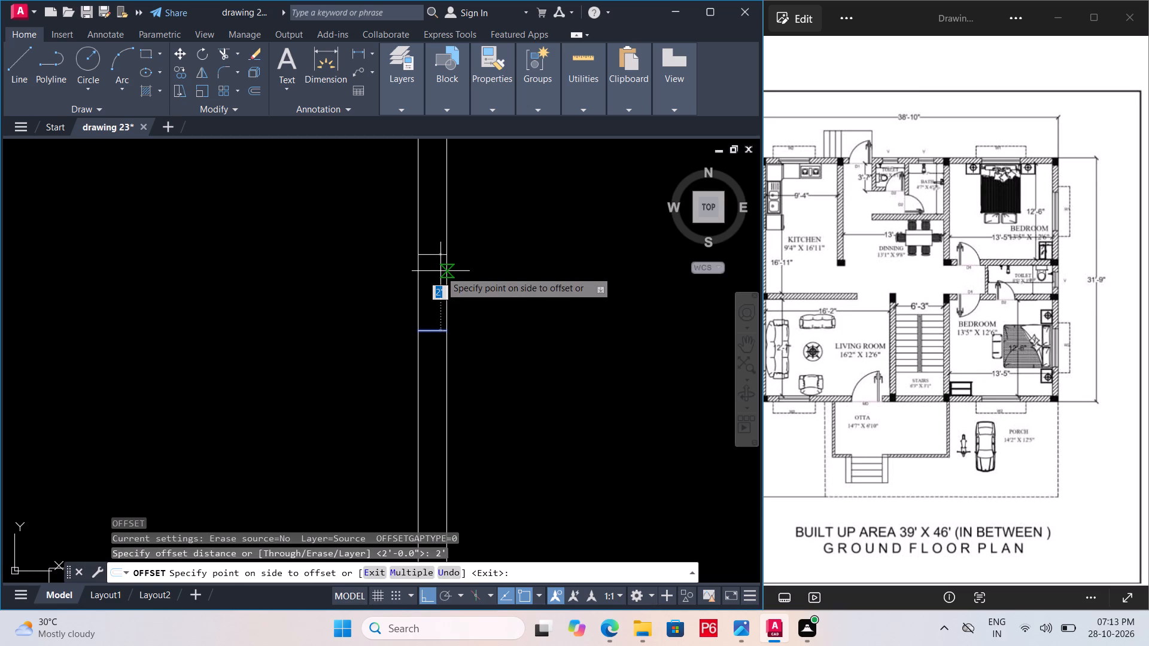
click(451, 265)
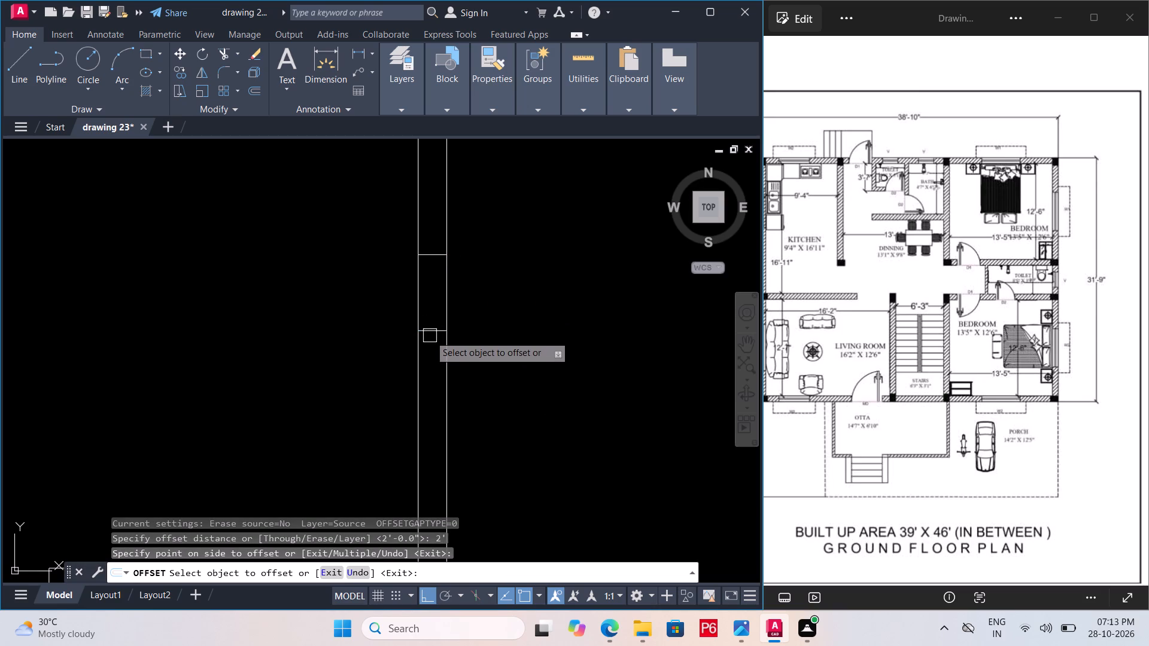
click(430, 336)
click(435, 375)
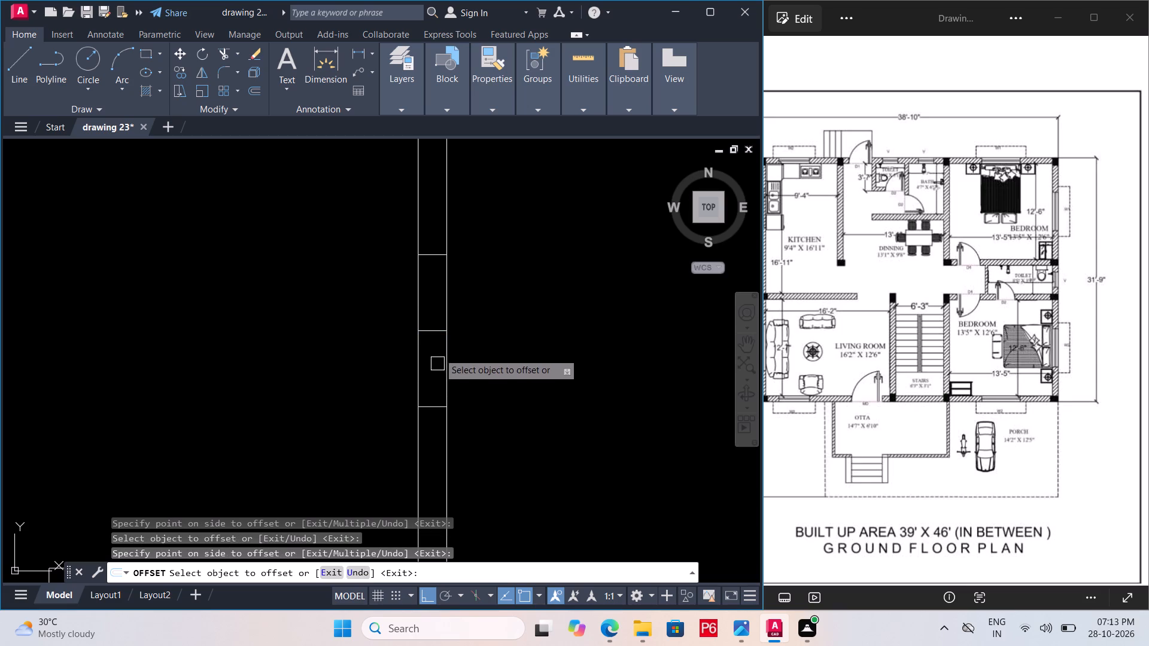
key(Escape)
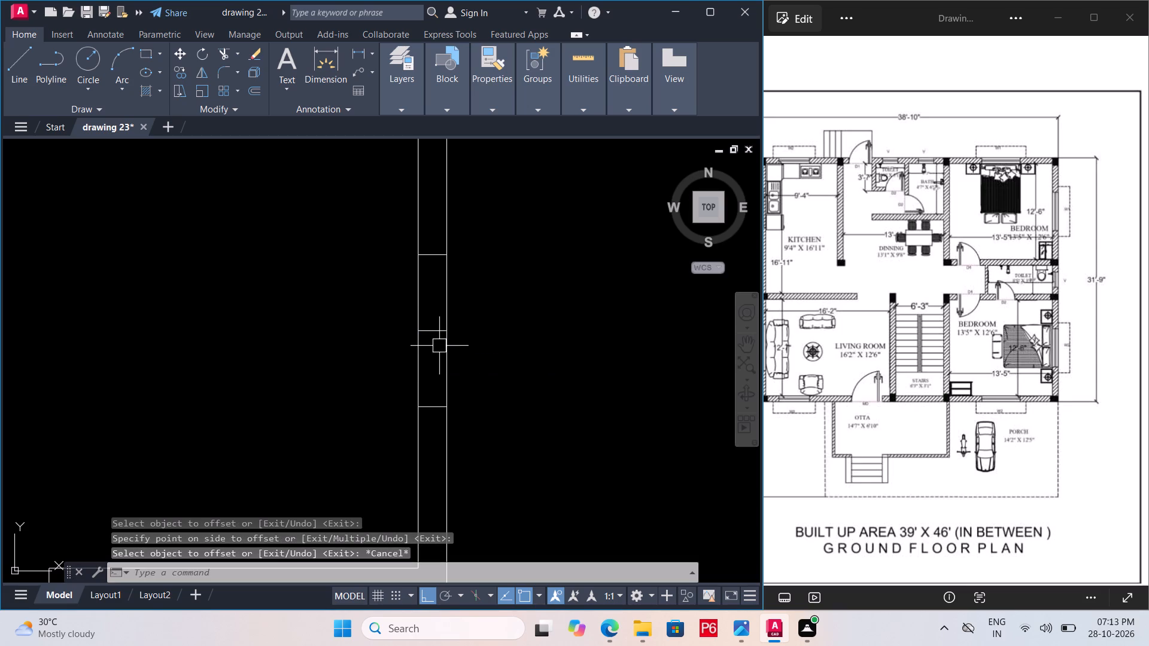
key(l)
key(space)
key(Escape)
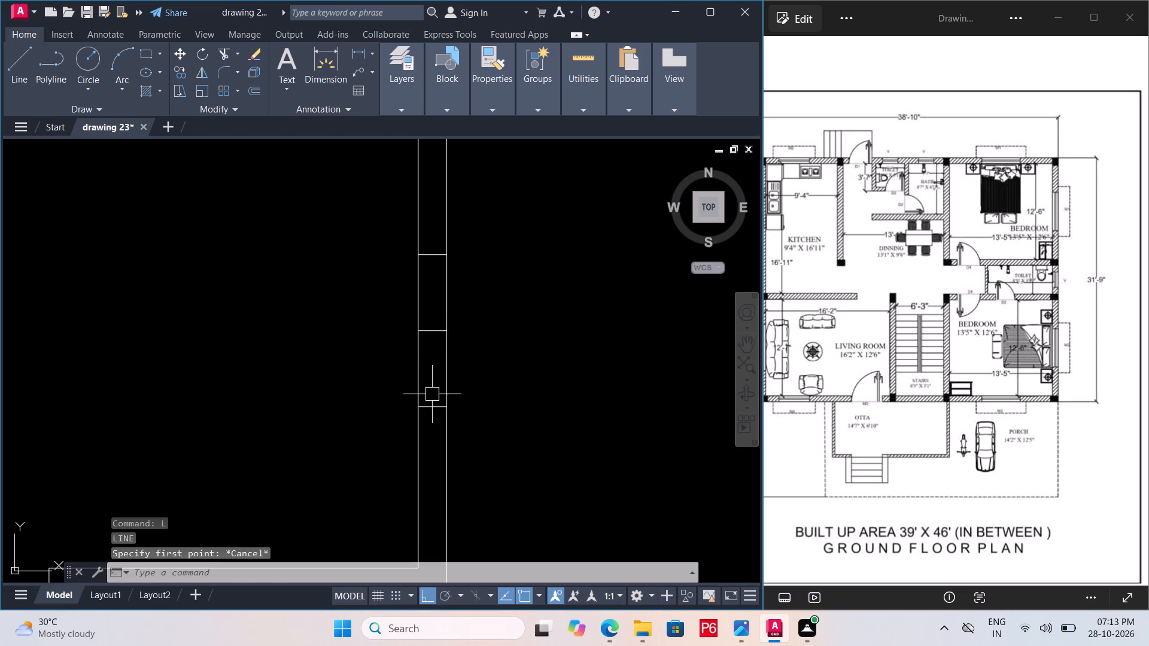
Delete the middle horizontal line between the two jambs in the upper-right bedroom's right outer wall.
click(440, 318)
click(432, 336)
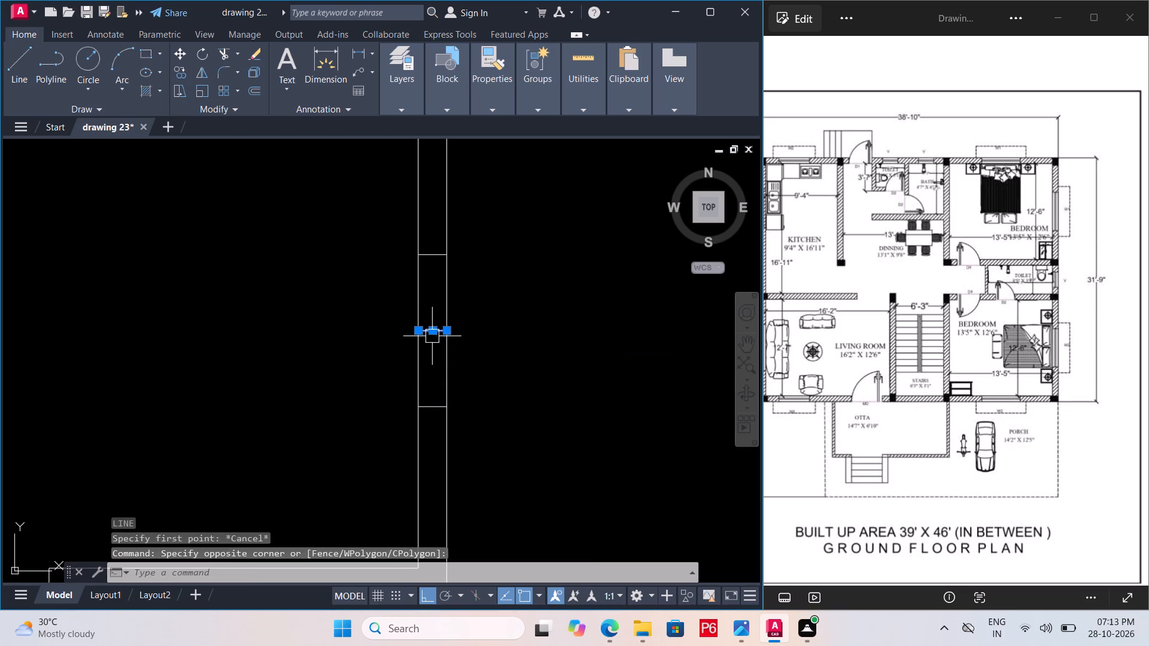
key(Delete)
Draw a vertical glass line from the lower jamb's midpoint up to just past the upper jamb in the upper-right bedroom's outer wall.
key(l)
key(space)
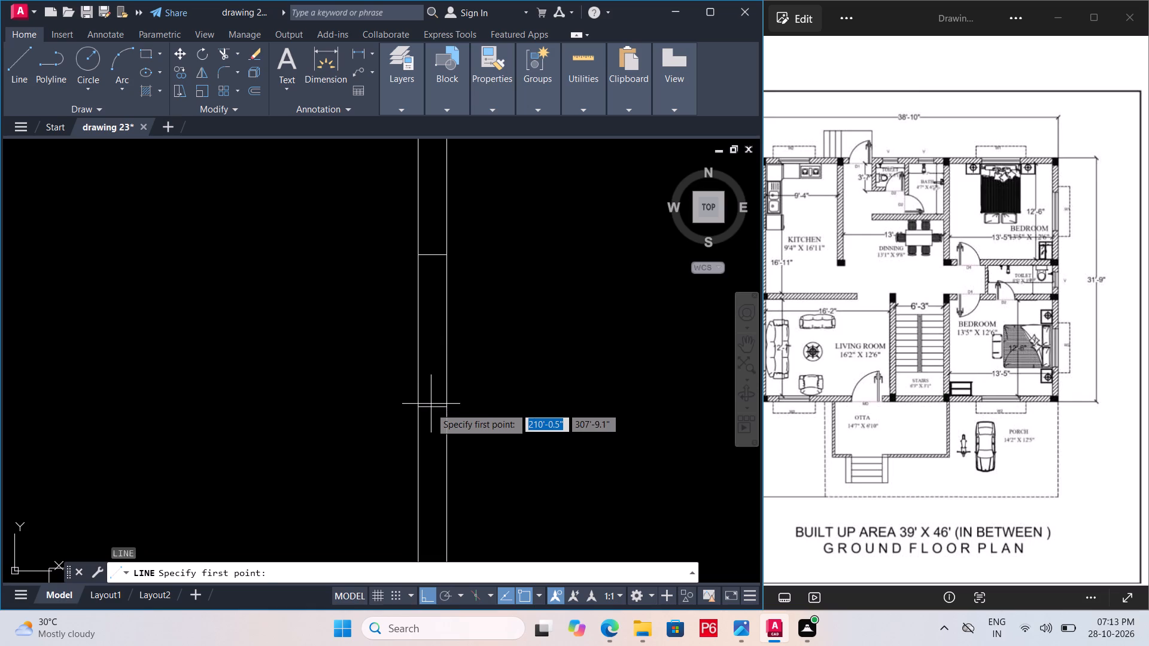
click(430, 407)
click(434, 246)
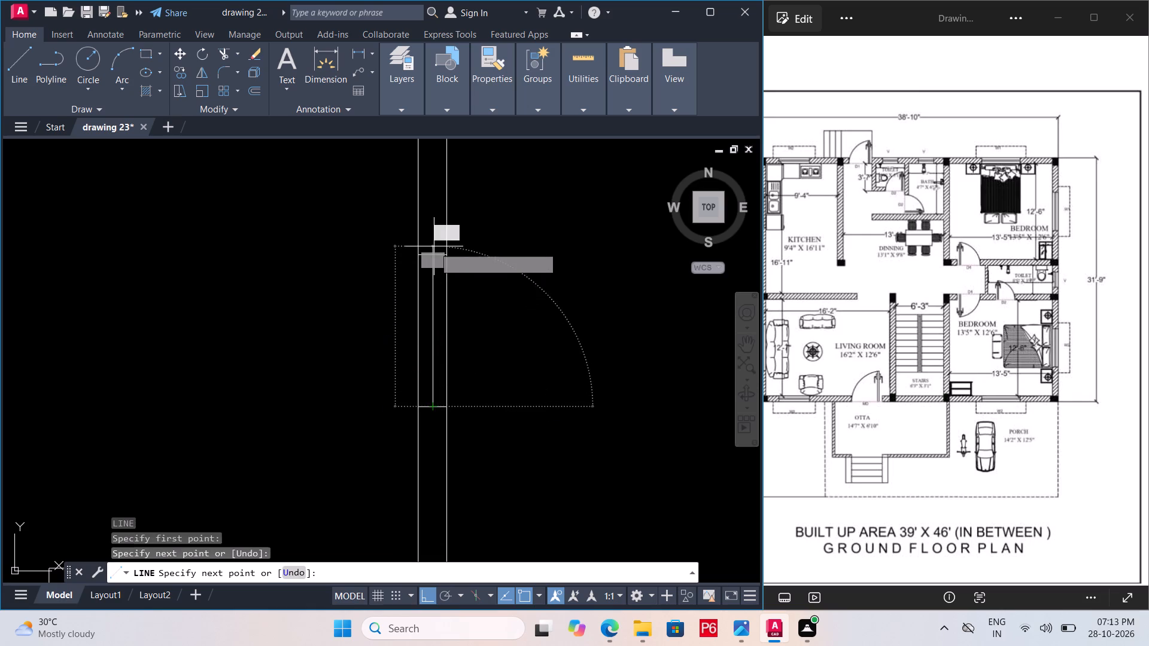
key(Escape)
Trim the part of the glass line that extends above the upper jamb in the upper-right bedroom's right outer wall.
scroll(439, 244, up, 4)
text(tr)
key(space)
key(space)
click(403, 275)
scroll(403, 276, down, 3)
Save the drawing.
key(ctrl+s)
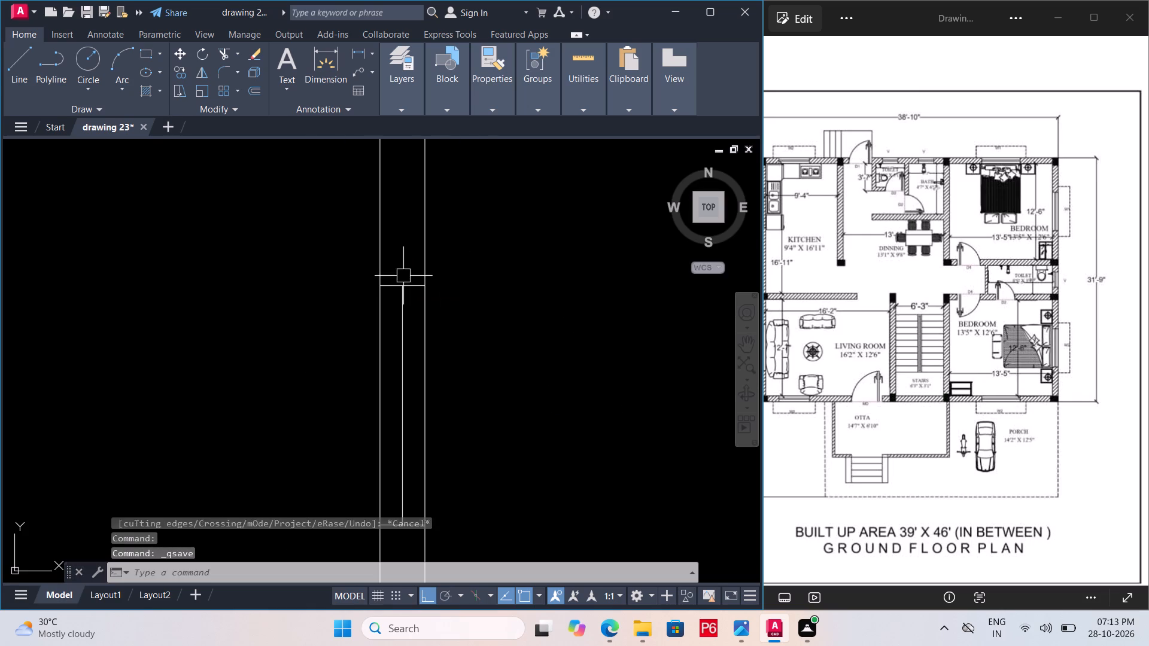
key(ctrl+s)
key(ctrl+s)
key(ctrl+s)
Open the layer properties and create three new layers in the drawing.
scroll(427, 297, down, 3)
scroll(496, 298, down, 1)
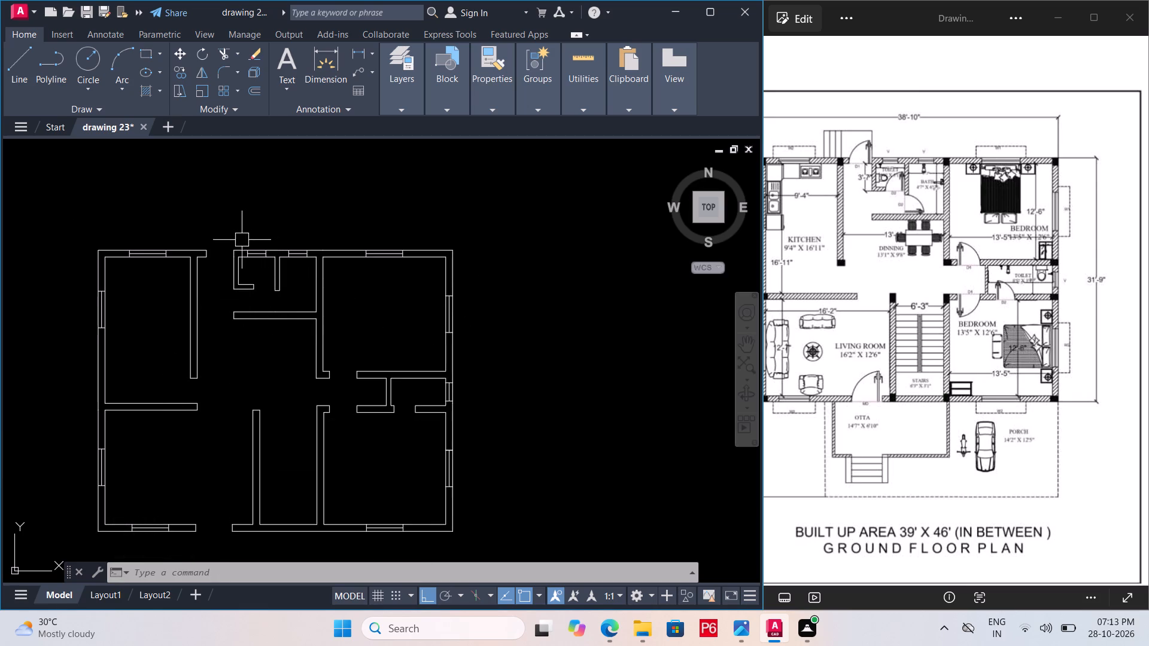
scroll(220, 255, up, 1)
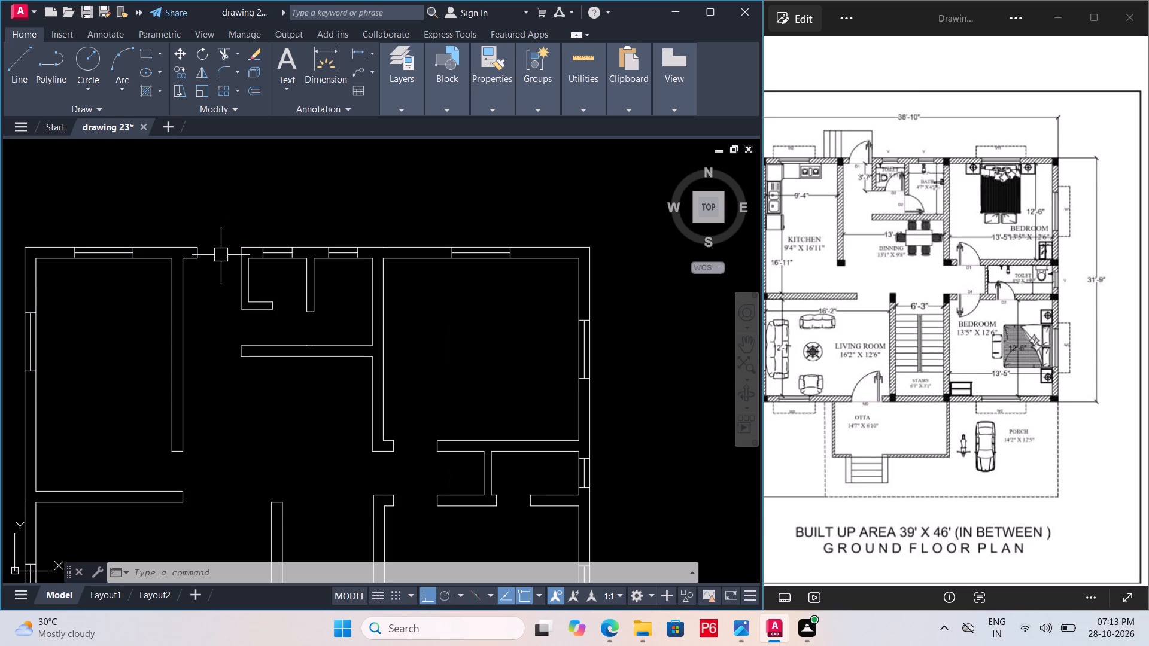
click(398, 105)
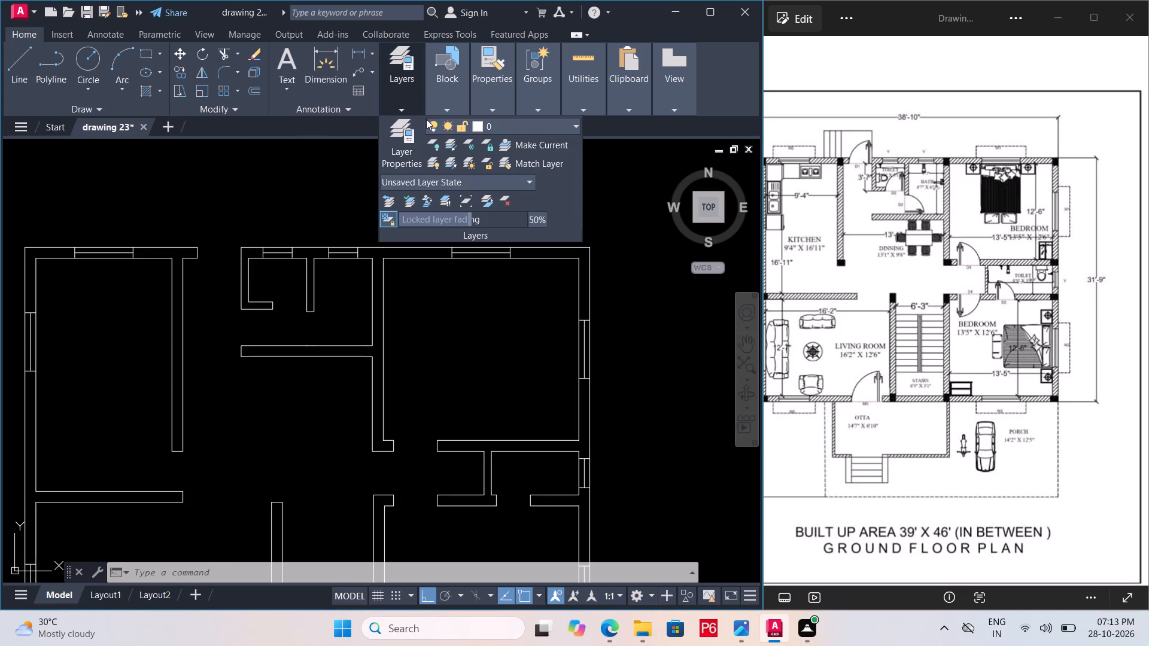
click(397, 142)
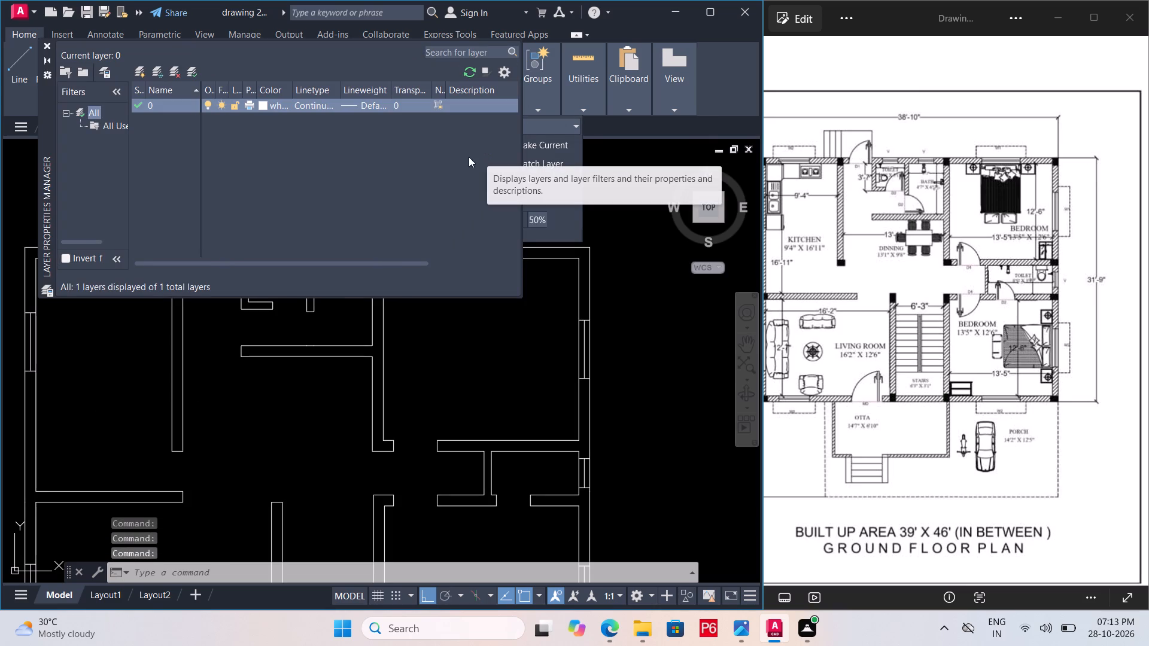
click(139, 66)
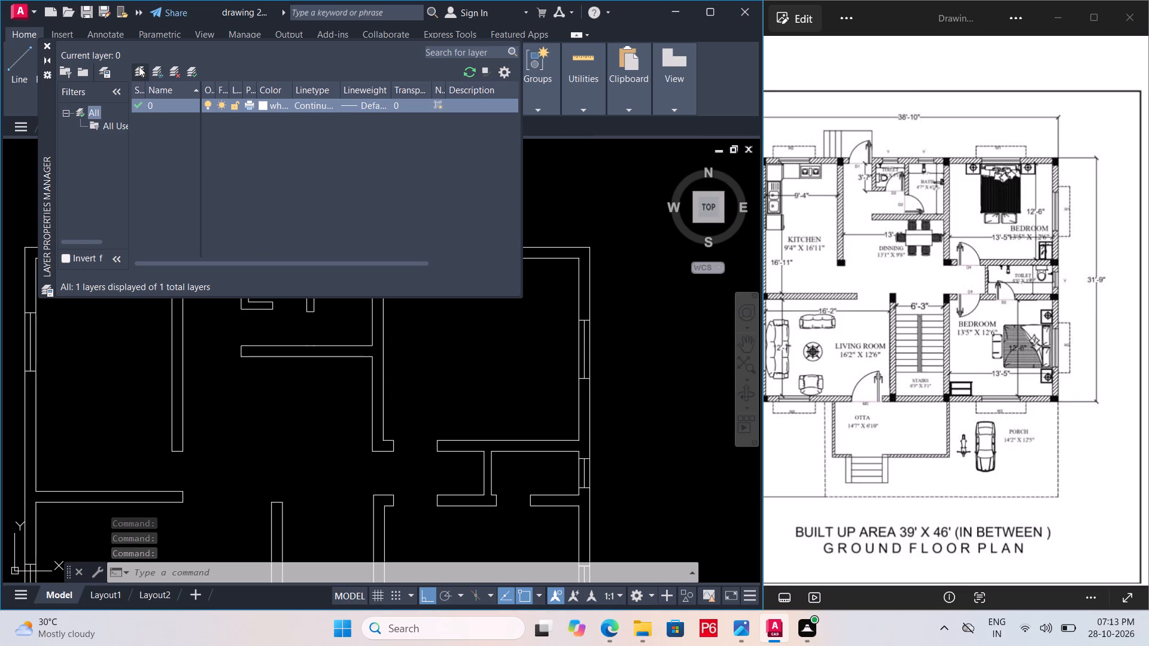
double_click(139, 66)
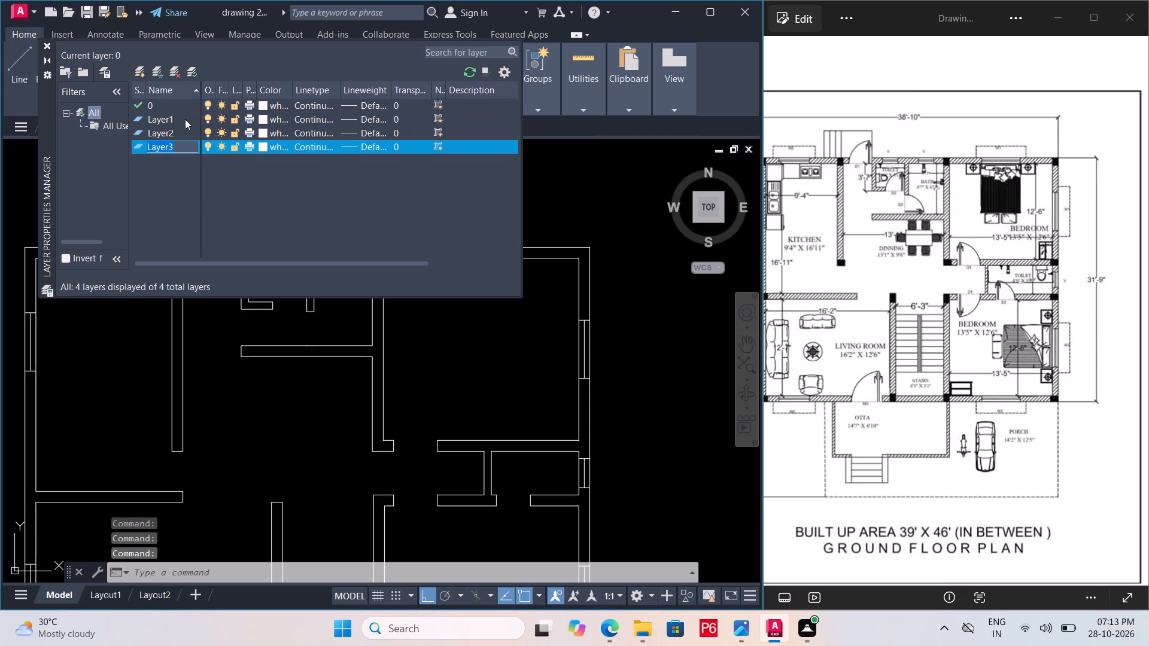
Rename the first new layer, Layer1, as door.
click(185, 119)
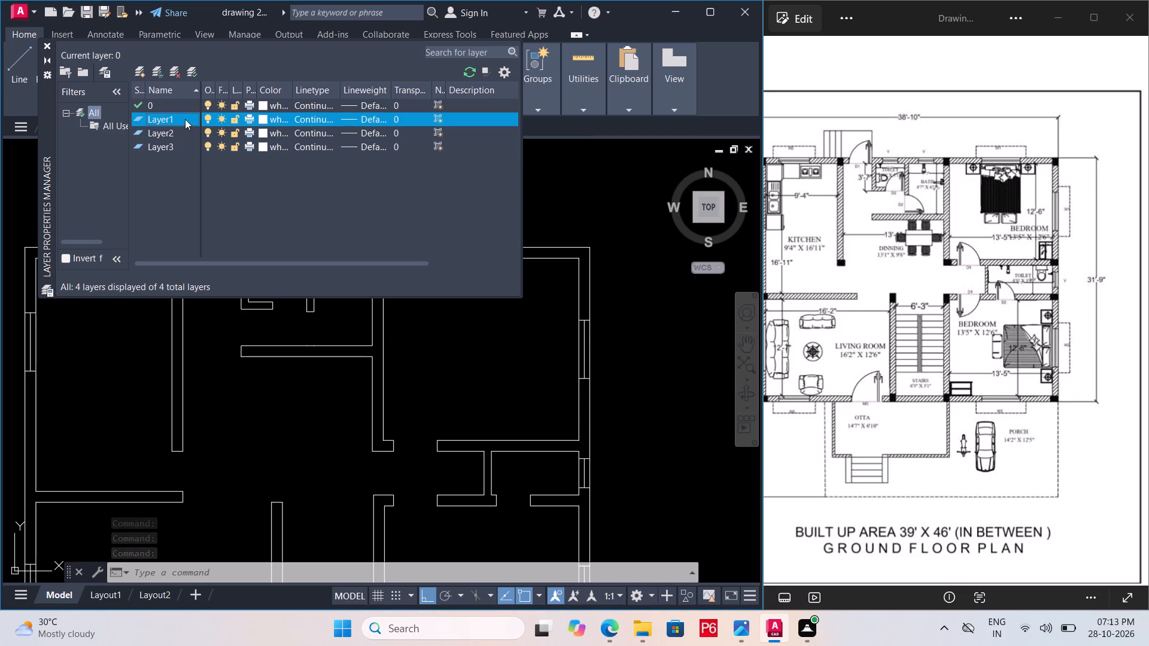
click(185, 119)
text(door)
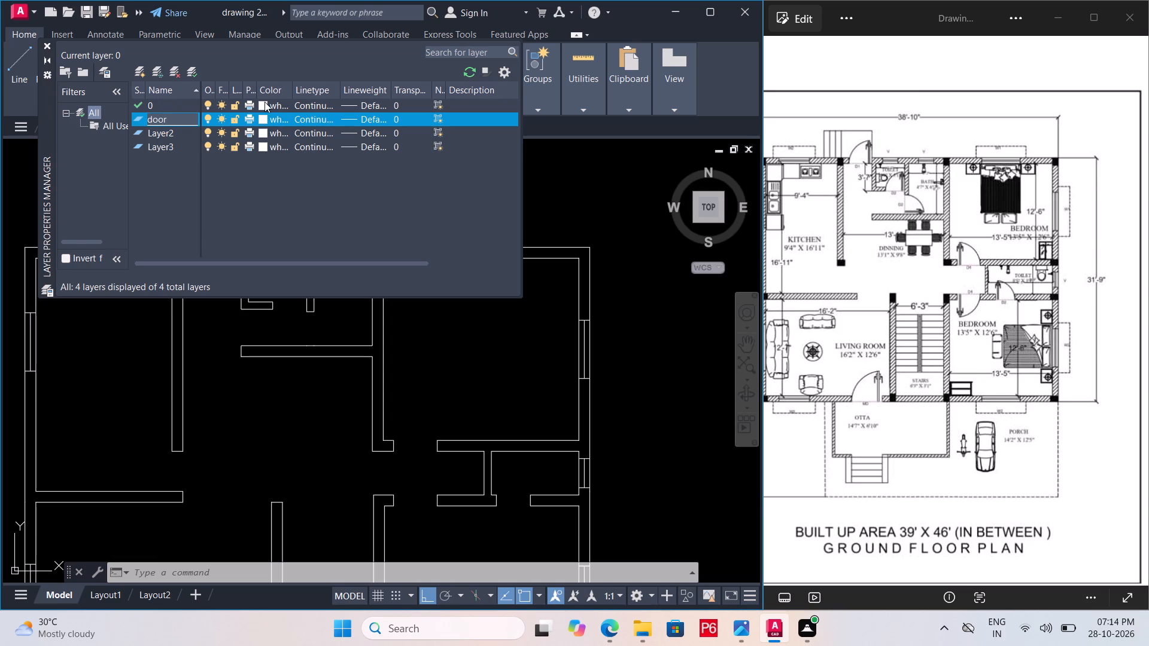
Set the door layer's color to index color 17.
click(262, 117)
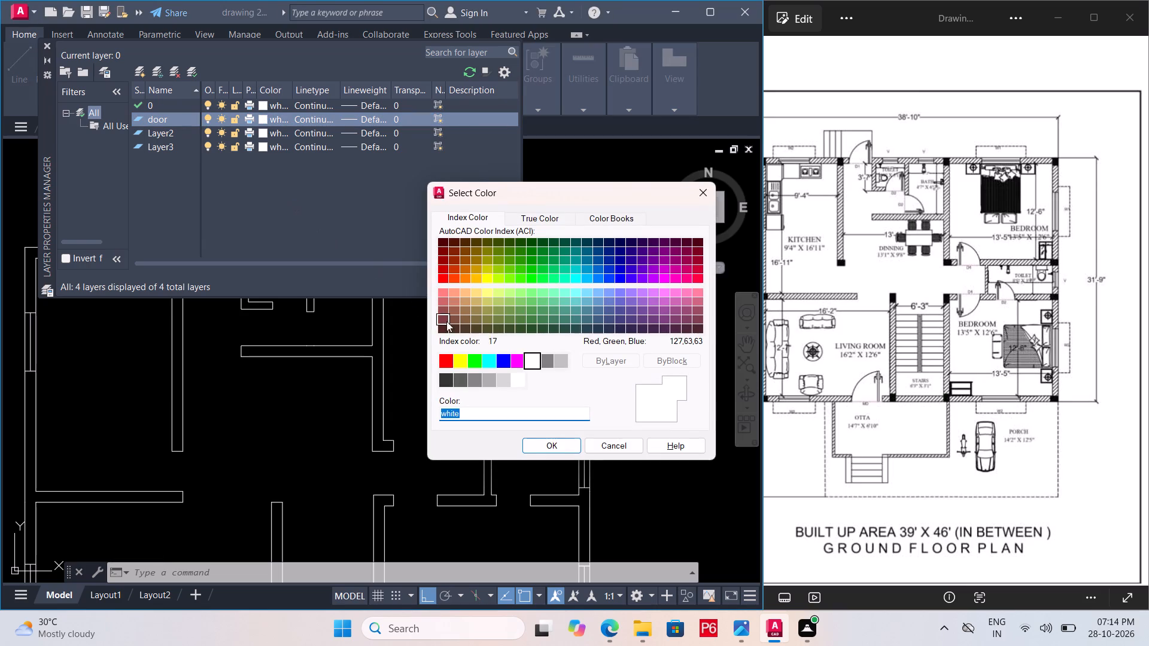
click(446, 324)
click(552, 450)
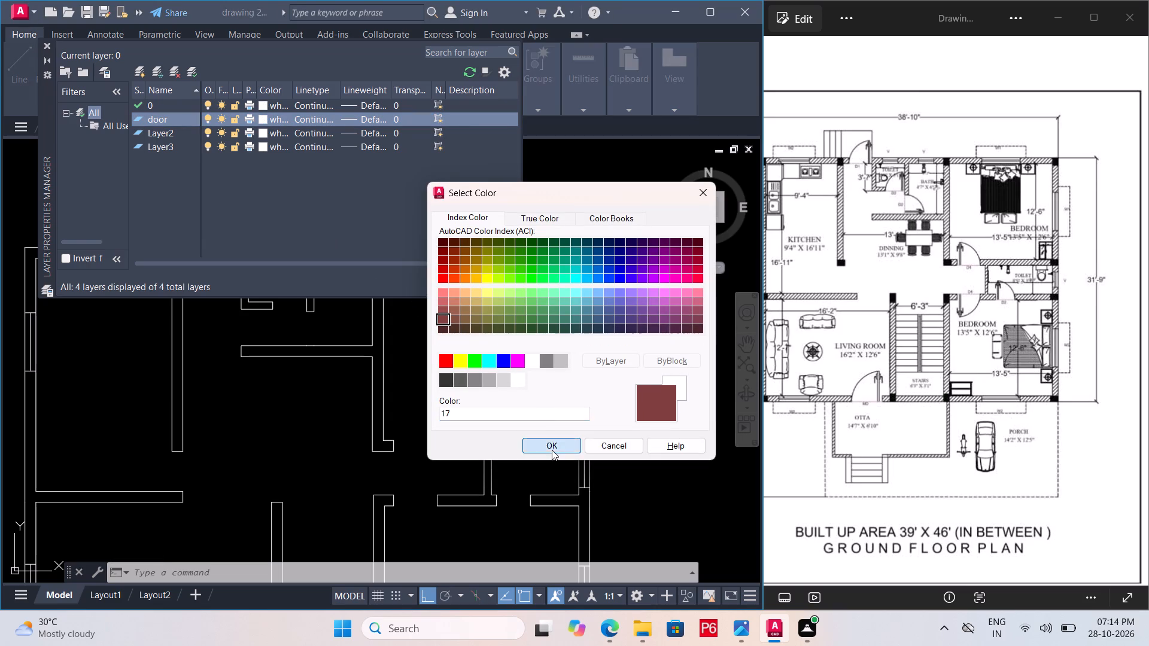
Make Layer2 the current layer, rename it as dimension and set its color to index color 90.
click(183, 140)
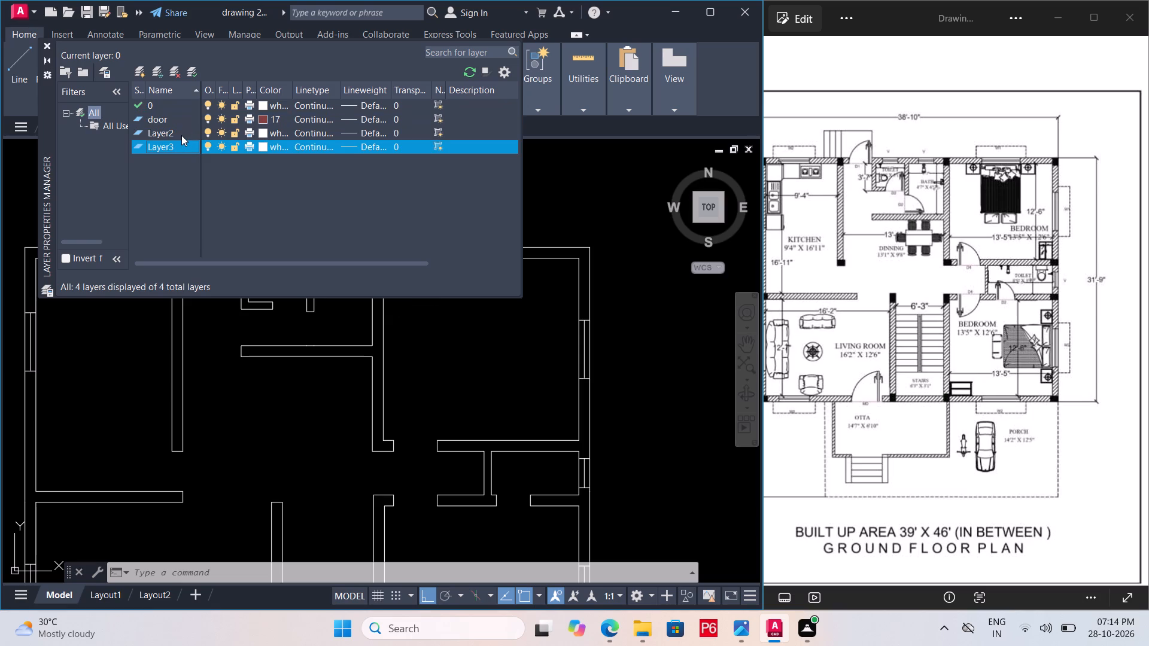
click(181, 135)
click(181, 134)
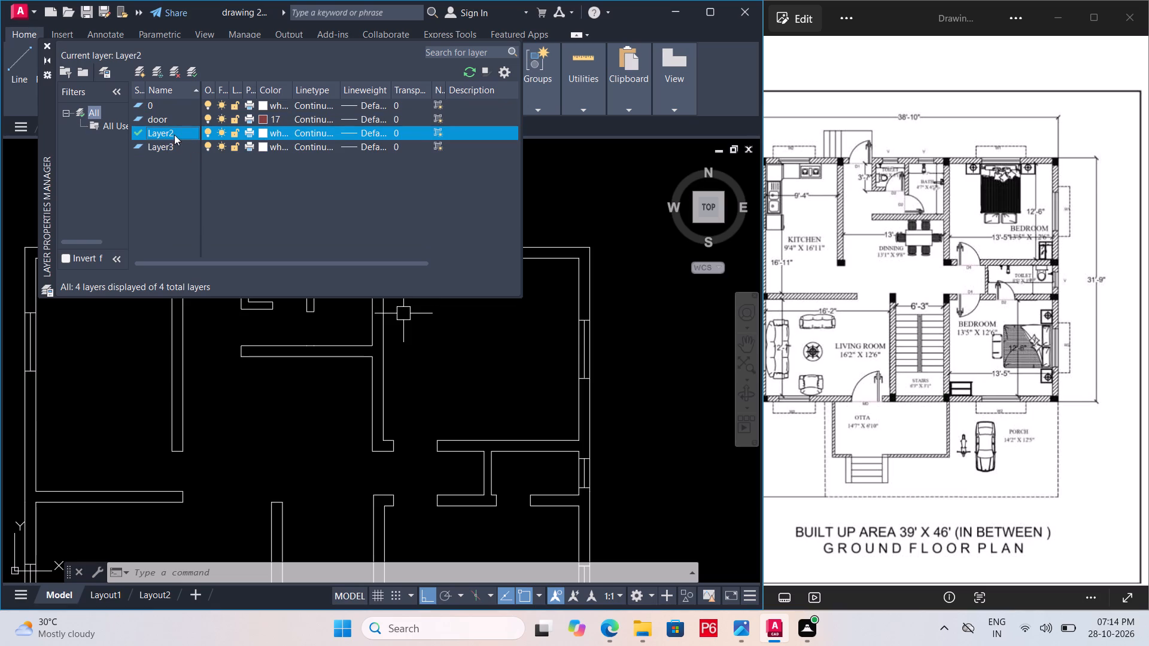
click(179, 132)
click(179, 132)
click(179, 132)
text(dimension)
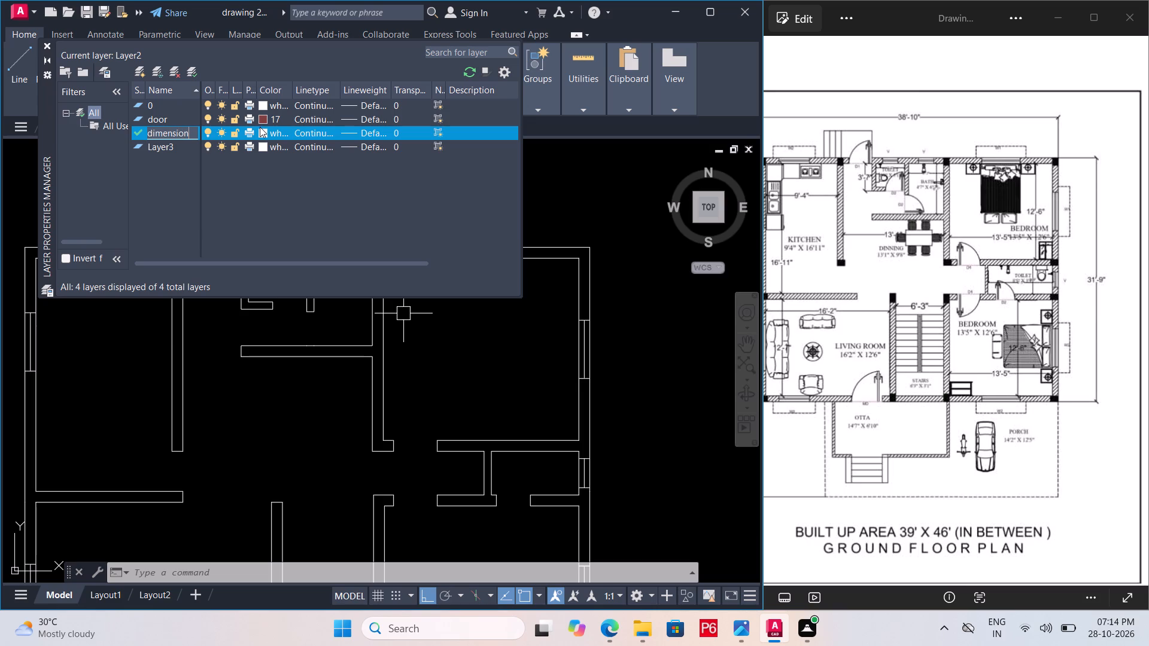
click(260, 136)
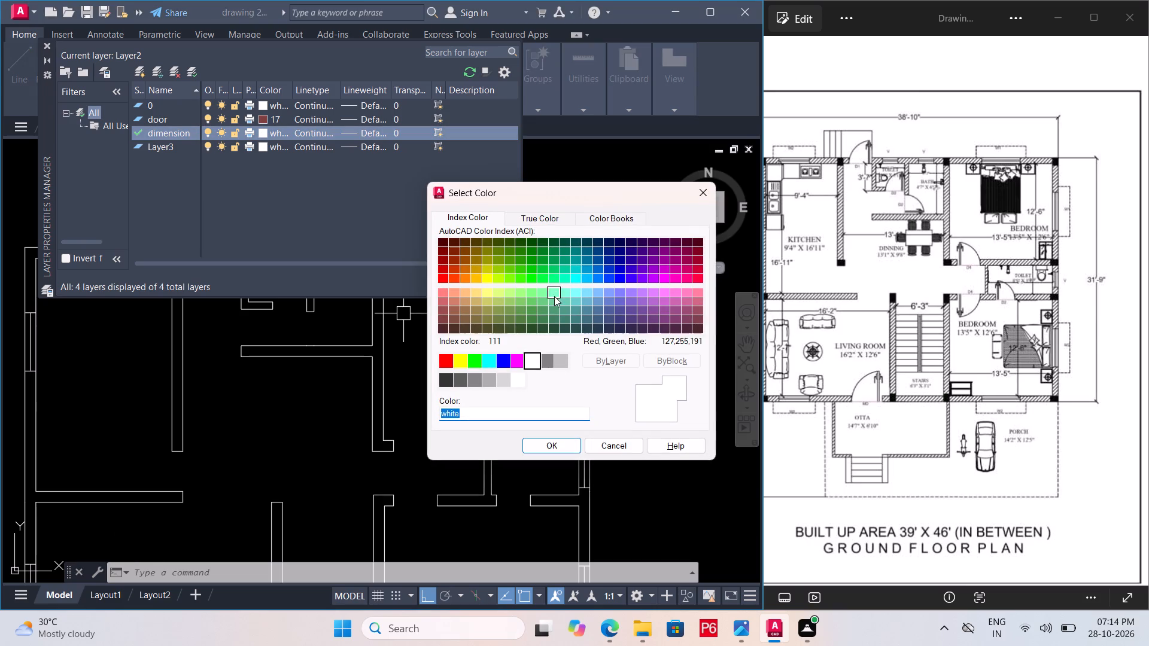
click(531, 277)
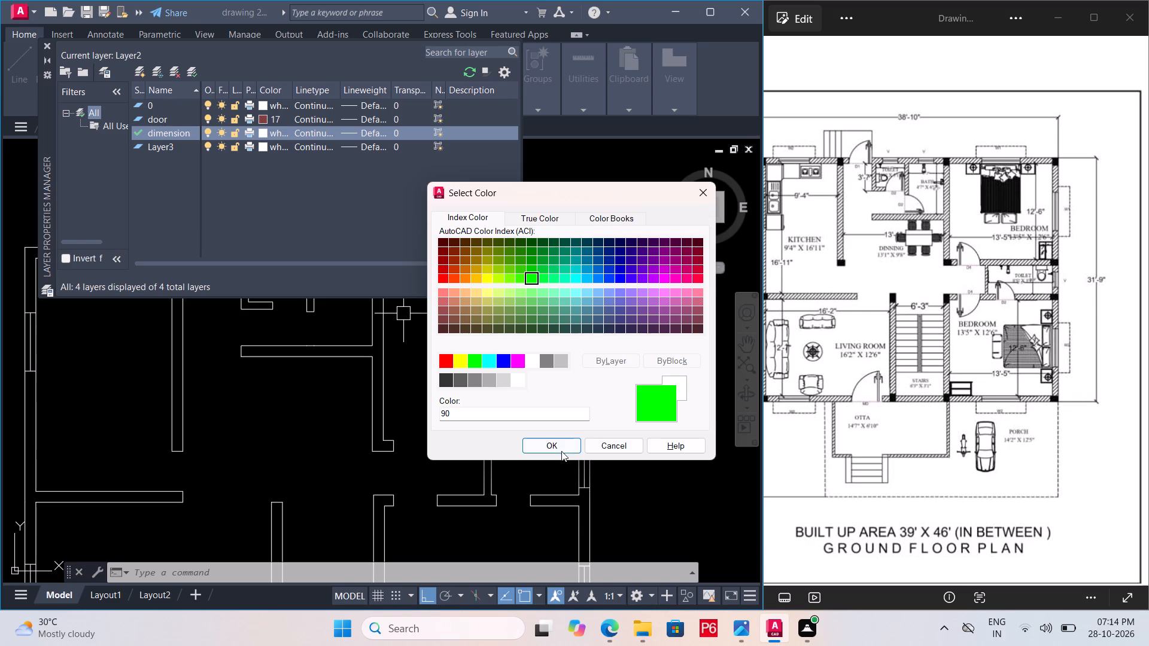
click(562, 449)
Make Layer3 the current layer, rename it as text and set its color to index color 10.
click(177, 149)
click(177, 149)
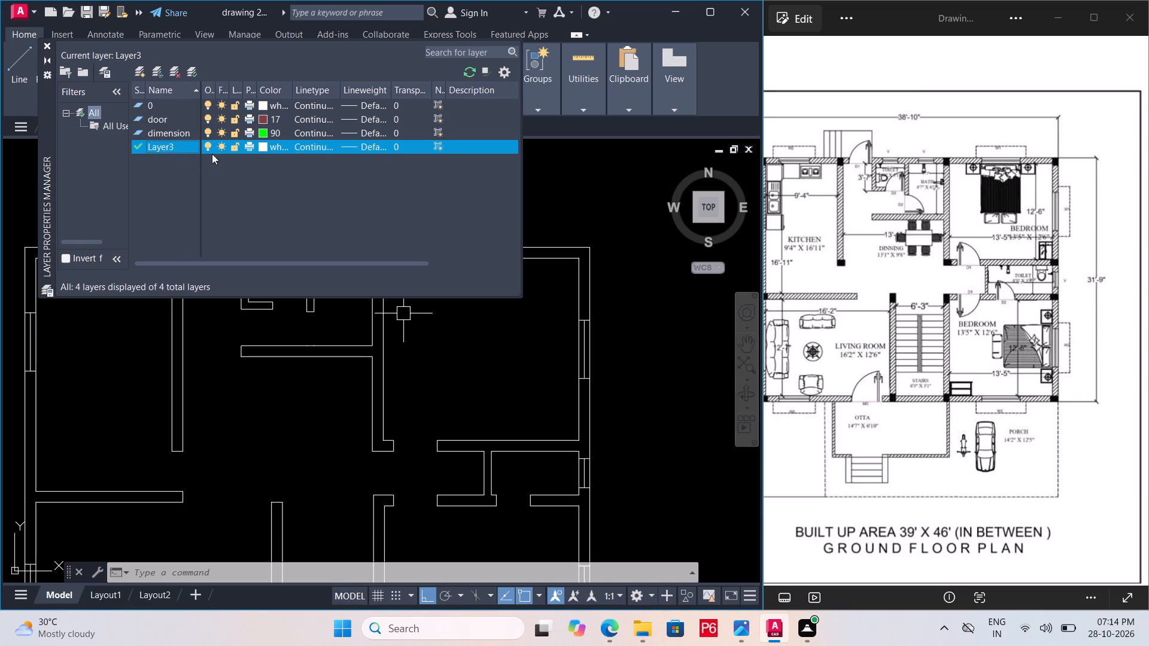
click(181, 150)
click(181, 147)
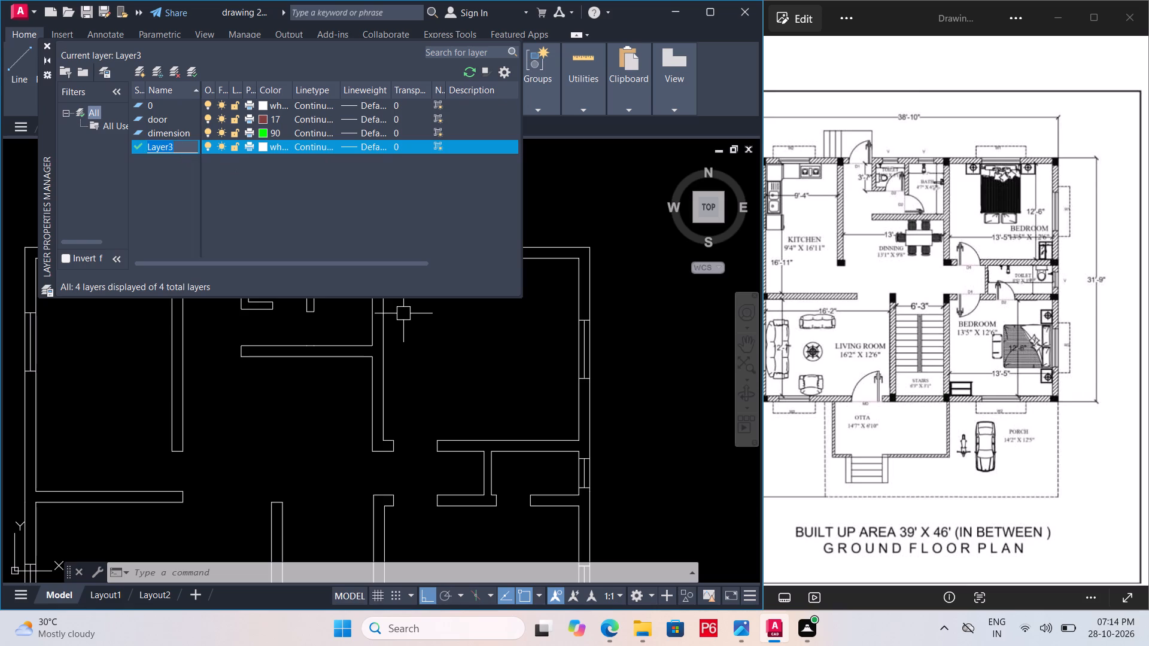
key(BackSpace)
text(text)
click(263, 148)
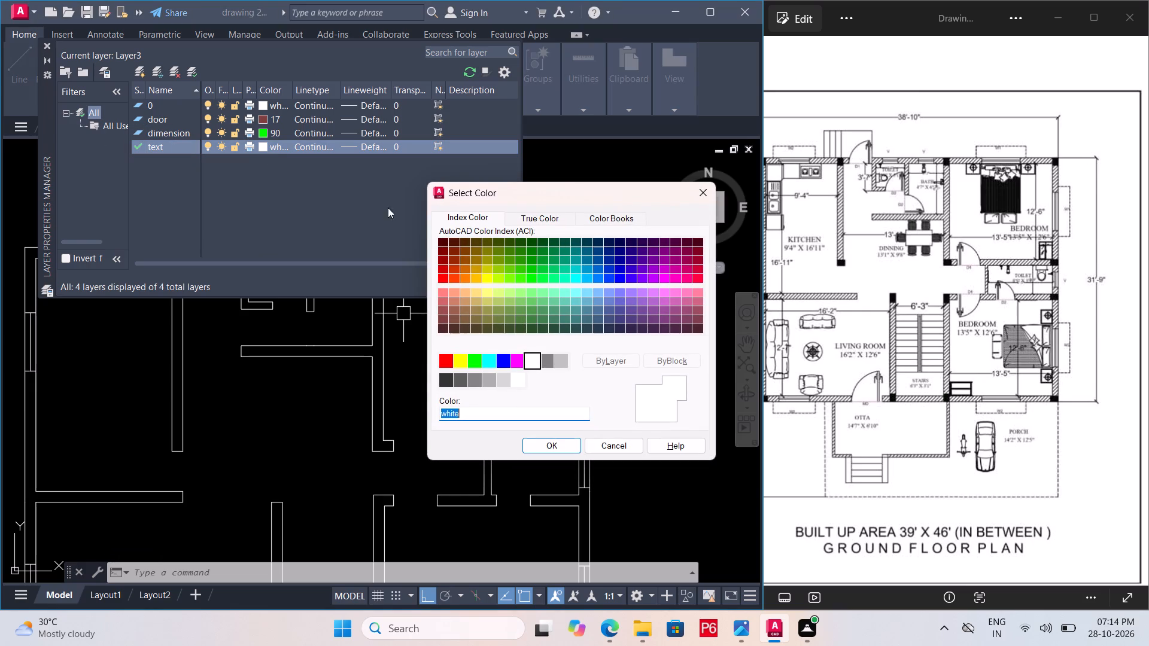
click(446, 277)
click(534, 448)
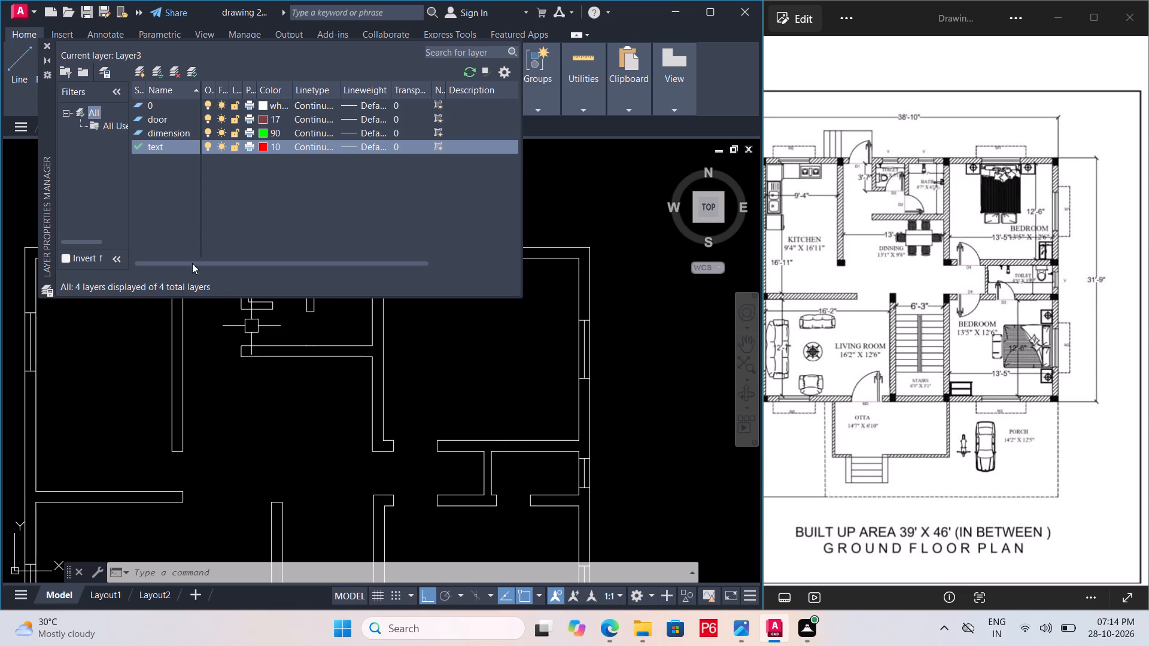
Create a new layer named furniture with index color 165 and close the layer properties.
click(144, 72)
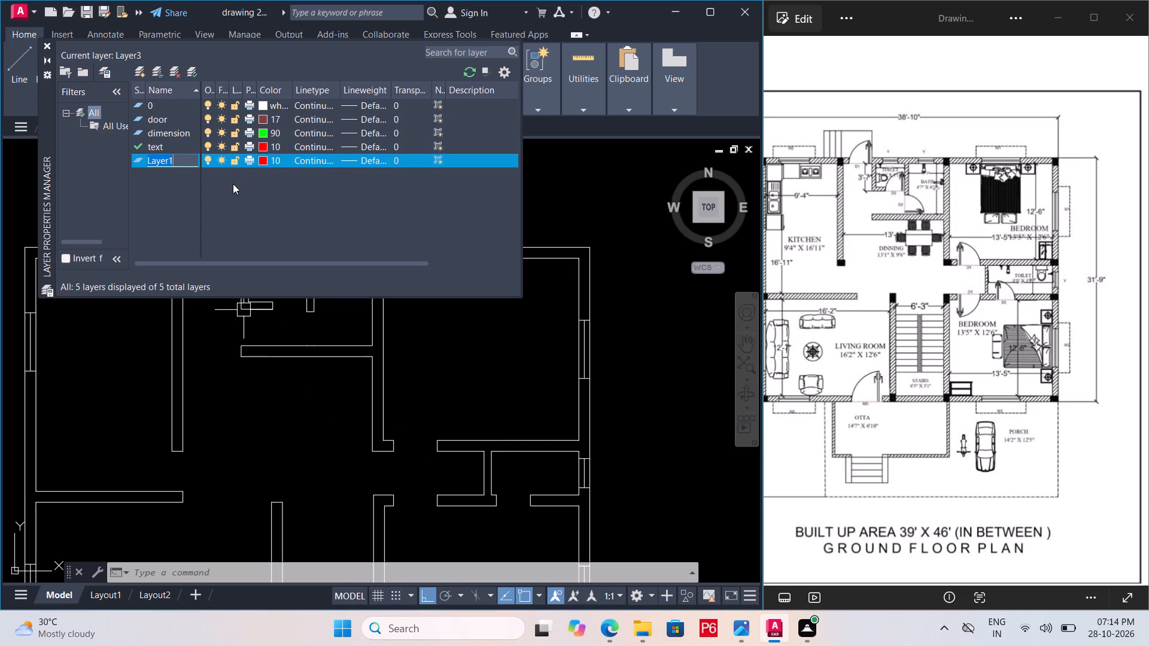
key(BackSpace)
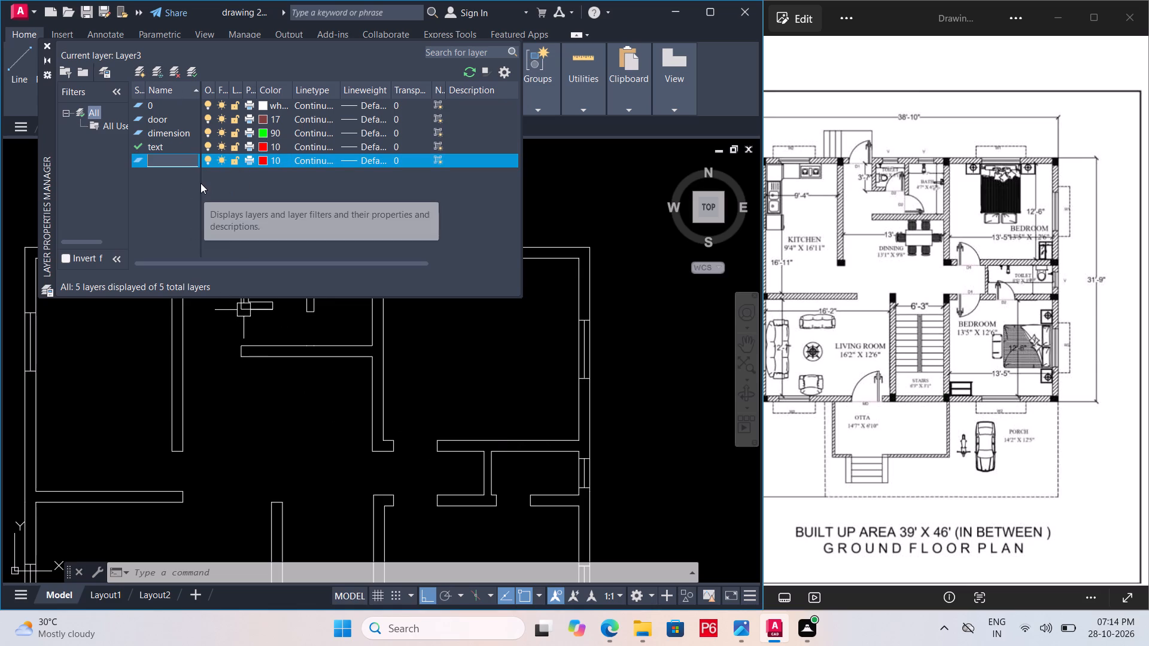
text(fur)
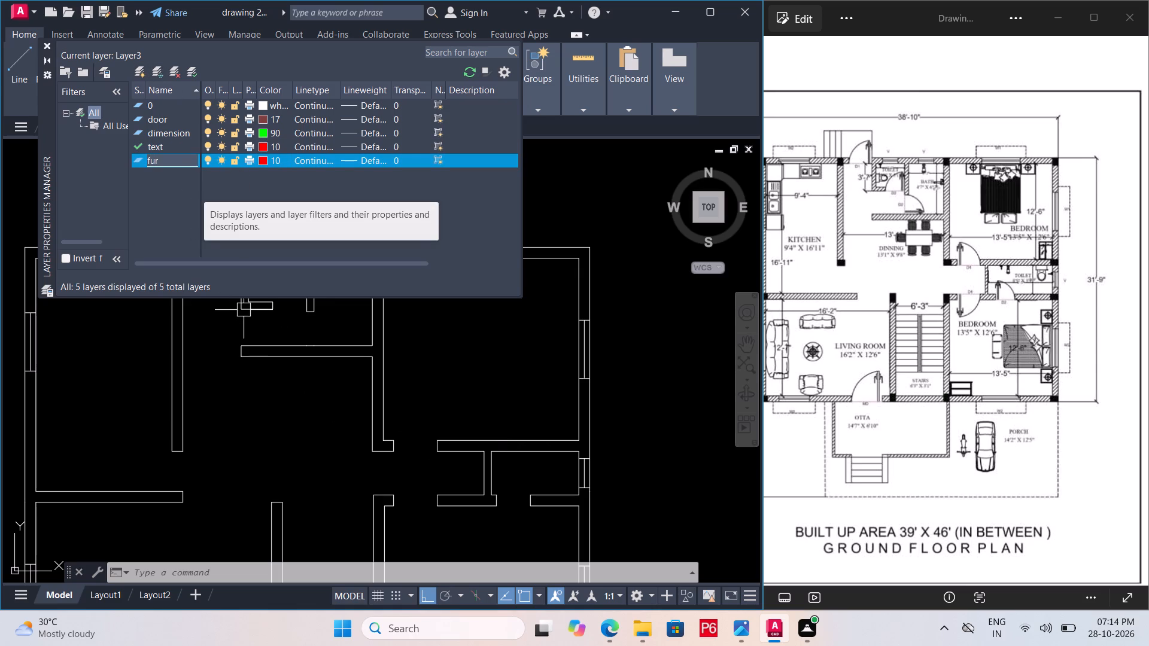
text(niture)
click(263, 158)
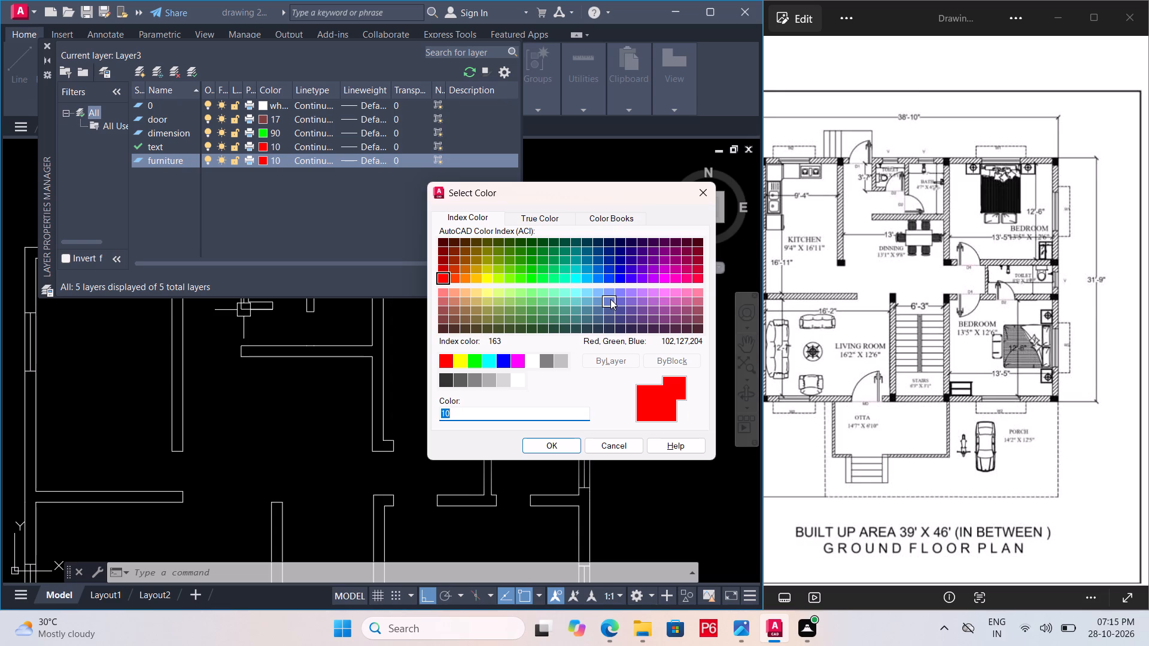
click(610, 298)
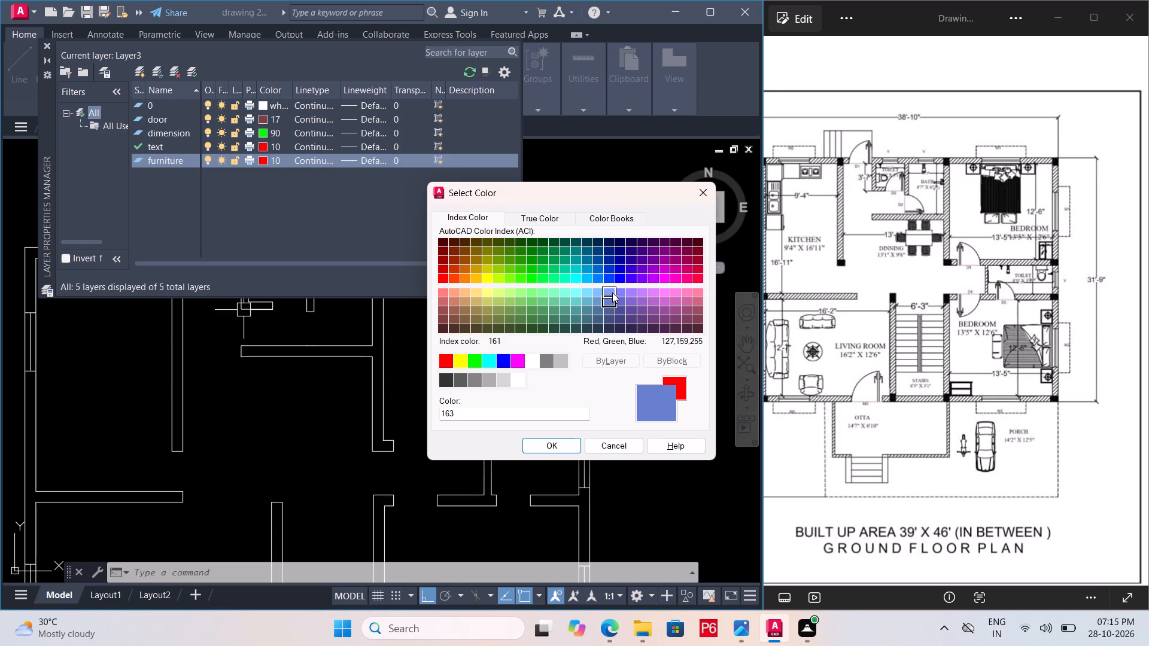
click(622, 298)
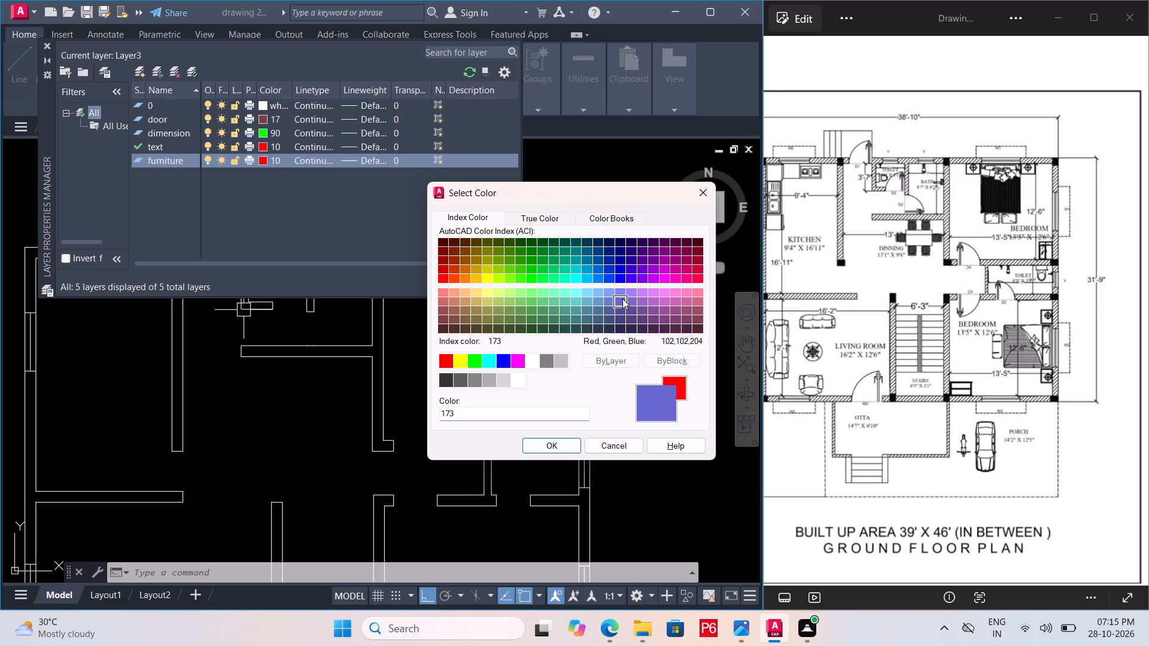
click(612, 292)
double_click(614, 309)
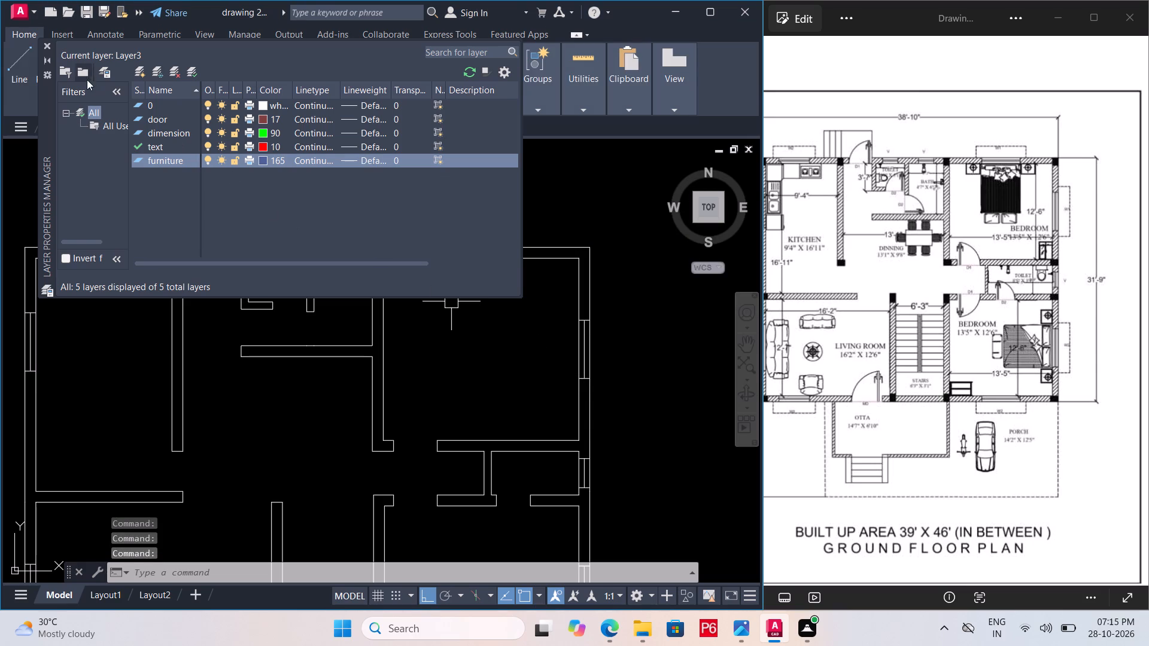
click(45, 48)
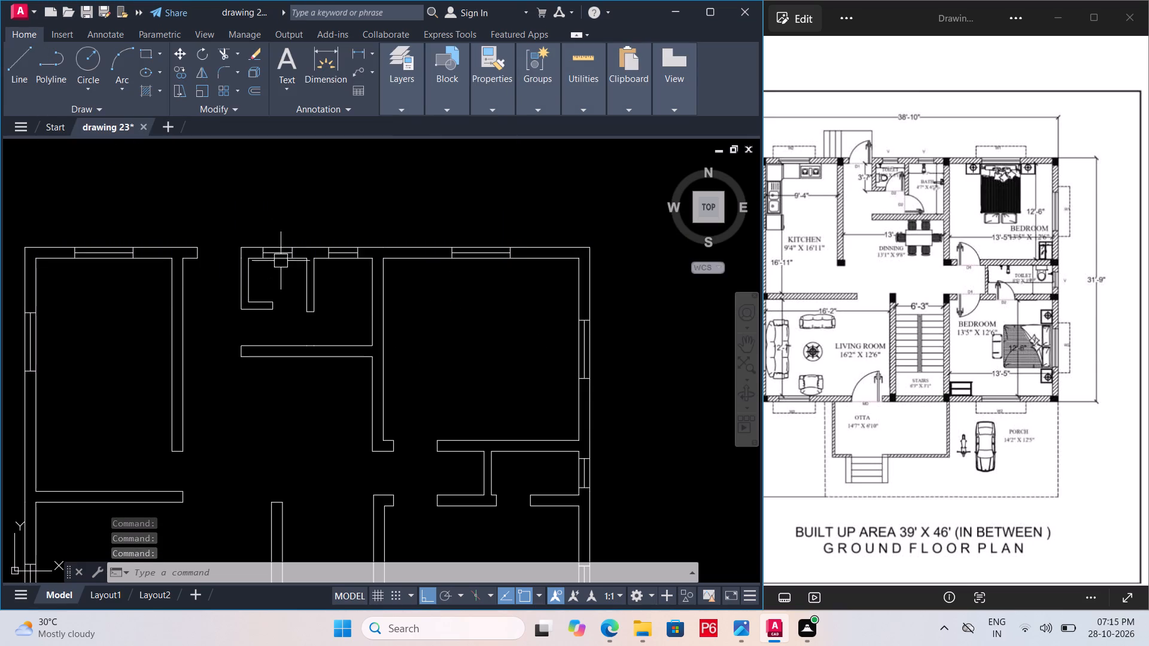
Select the living room and lower bedroom windows in the south exterior wall.
scroll(339, 293, down, 2)
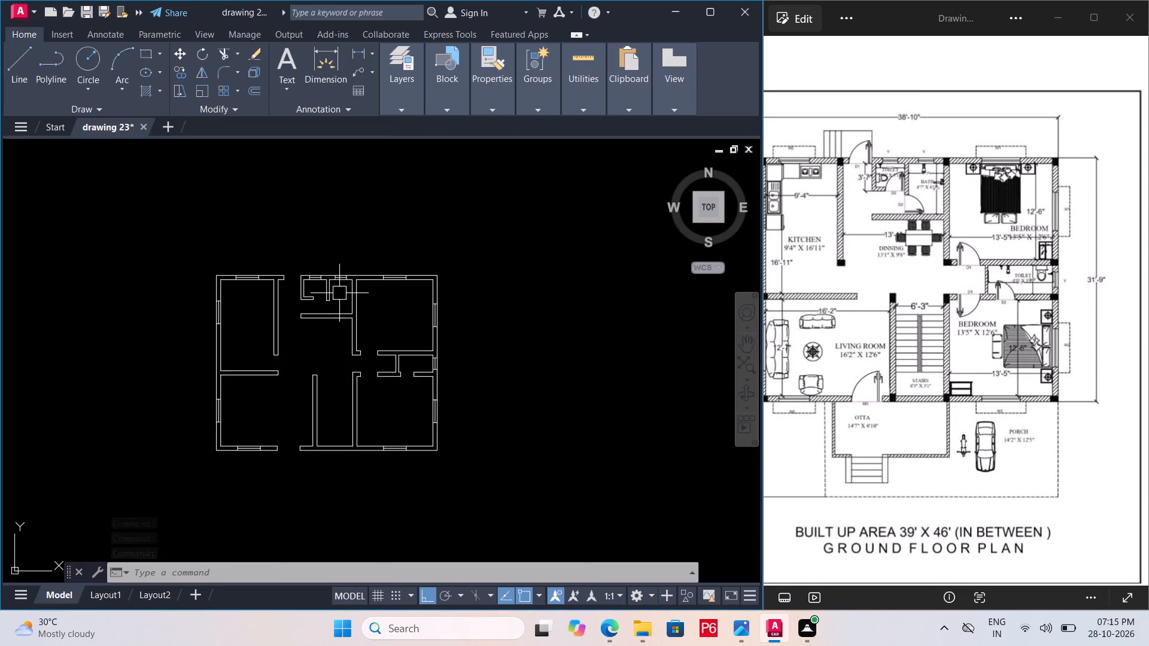
scroll(281, 434, up, 2)
scroll(214, 488, up, 2)
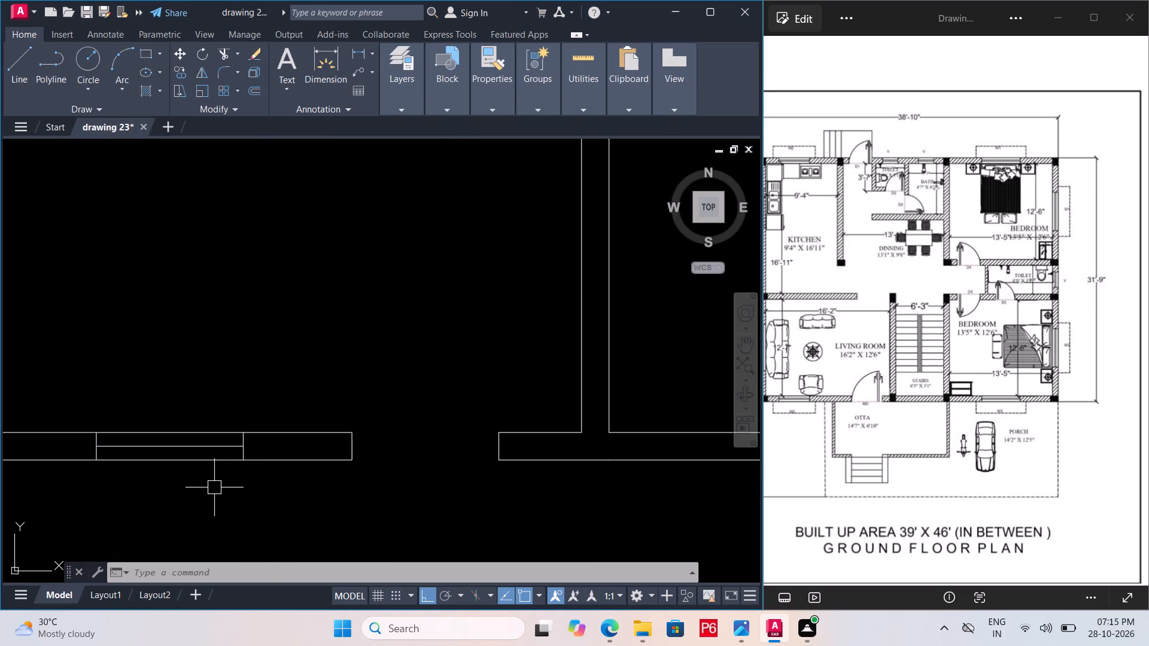
click(260, 443)
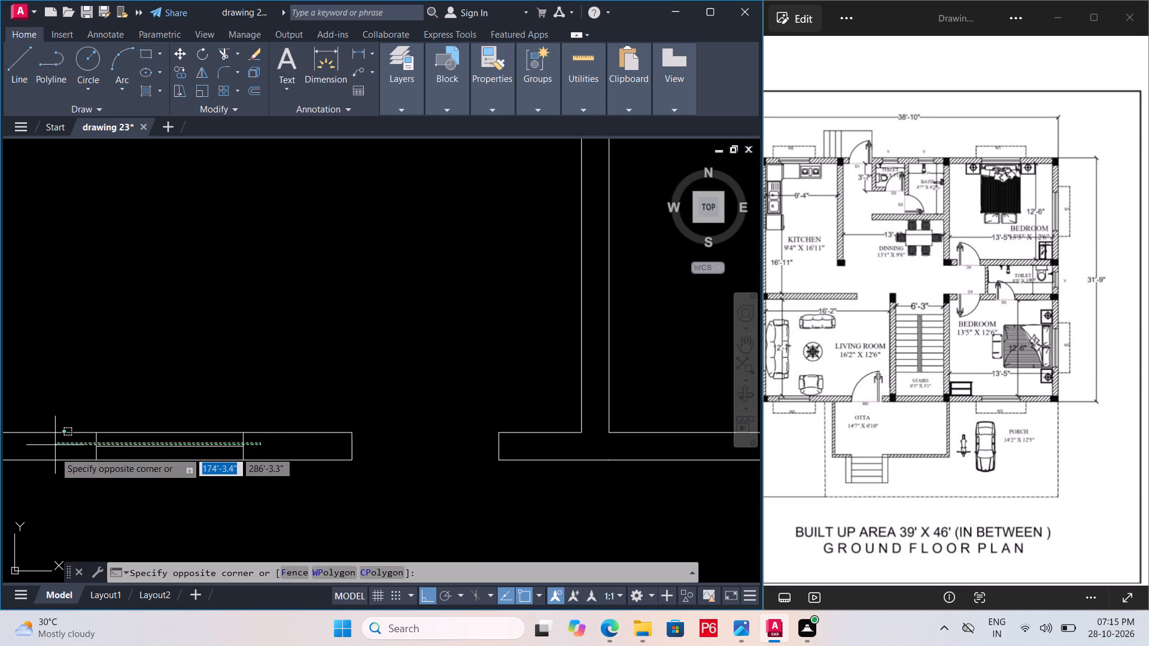
click(54, 452)
scroll(111, 449, down, 2)
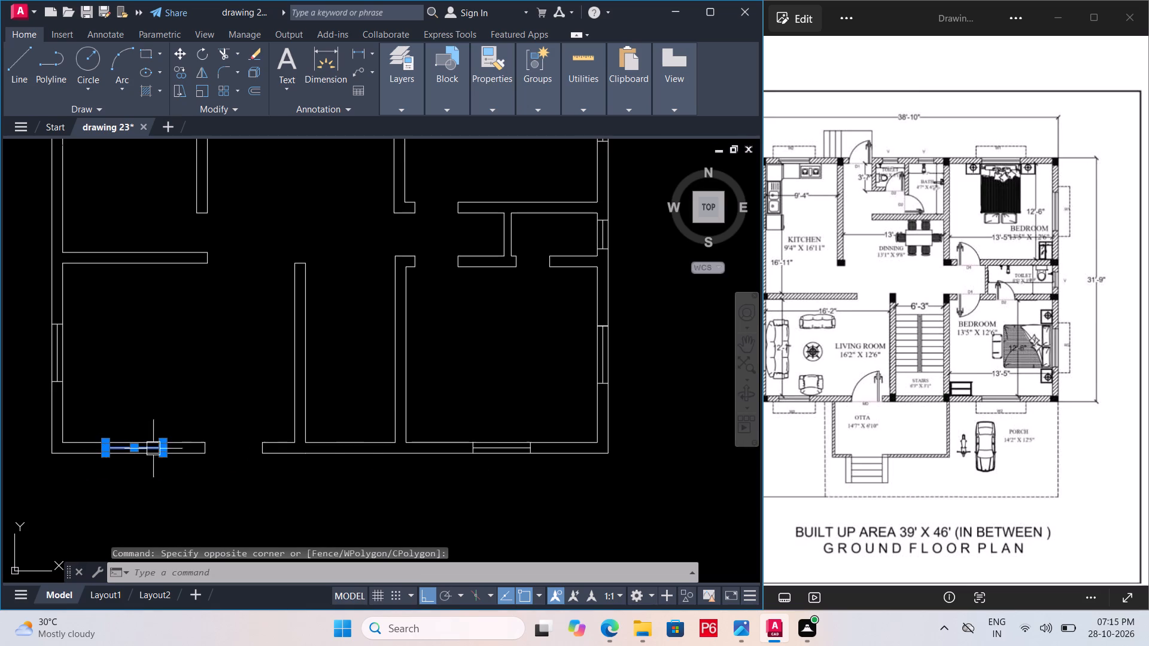
scroll(554, 450, up, 3)
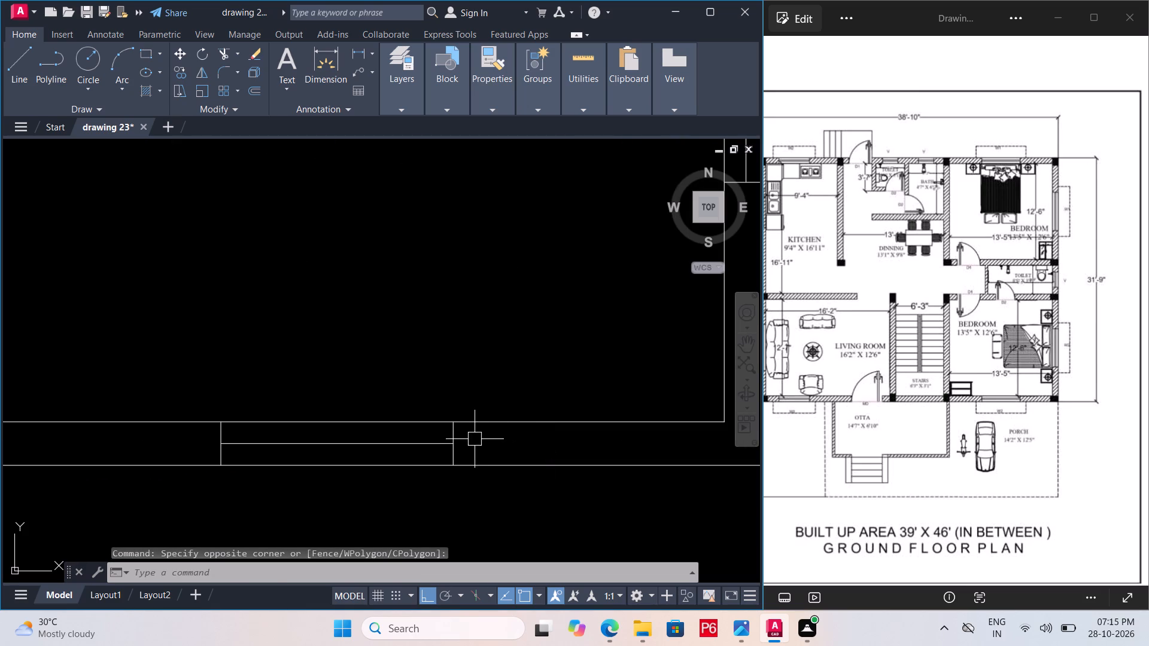
click(475, 437)
drag(121, 453, 137, 453)
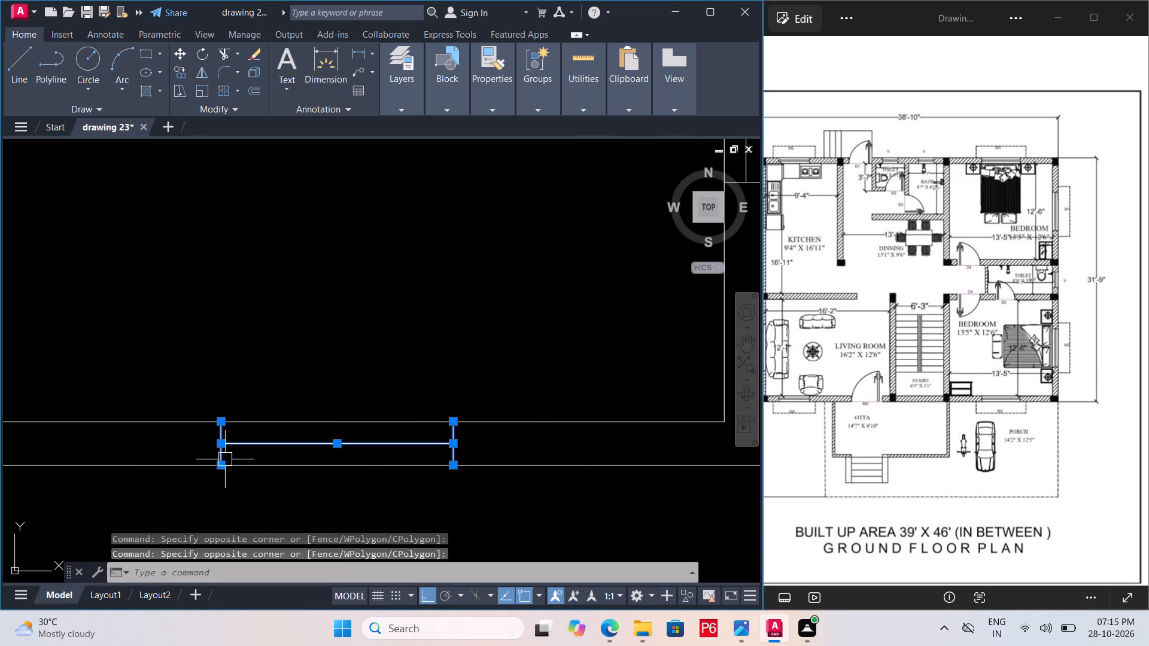
Add the living room window in the west exterior wall to the selection.
scroll(458, 465, down, 5)
scroll(351, 385, up, 3)
scroll(287, 445, down, 1)
middle_drag(290, 423, 291, 418)
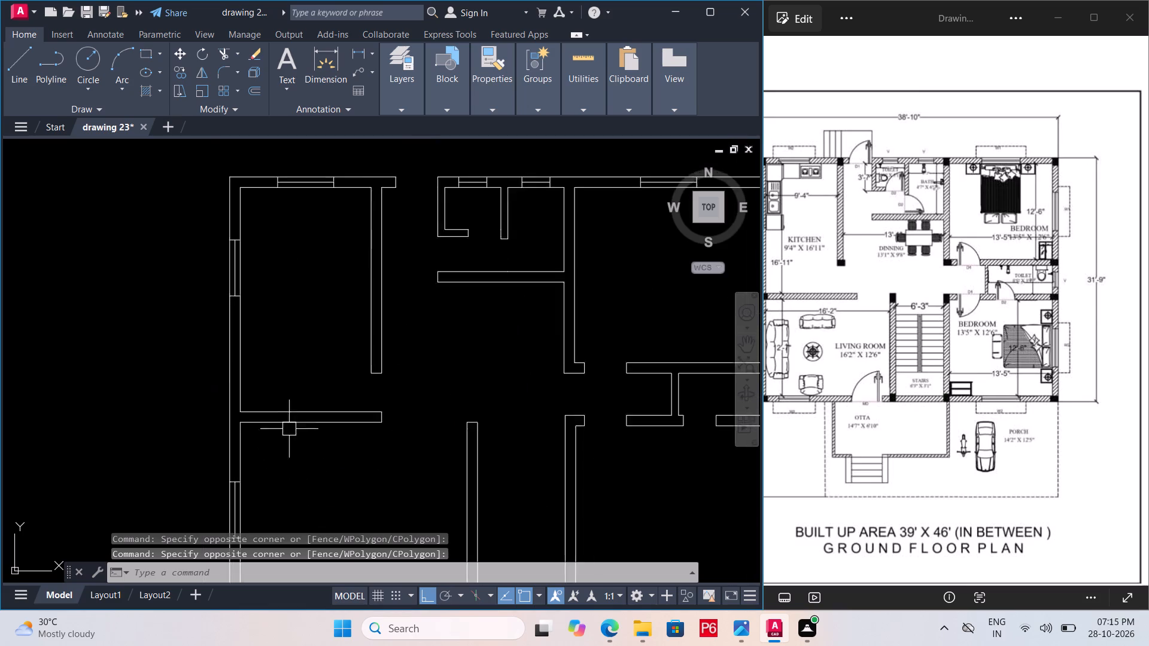
middle_drag(291, 418, 324, 310)
scroll(278, 437, up, 1)
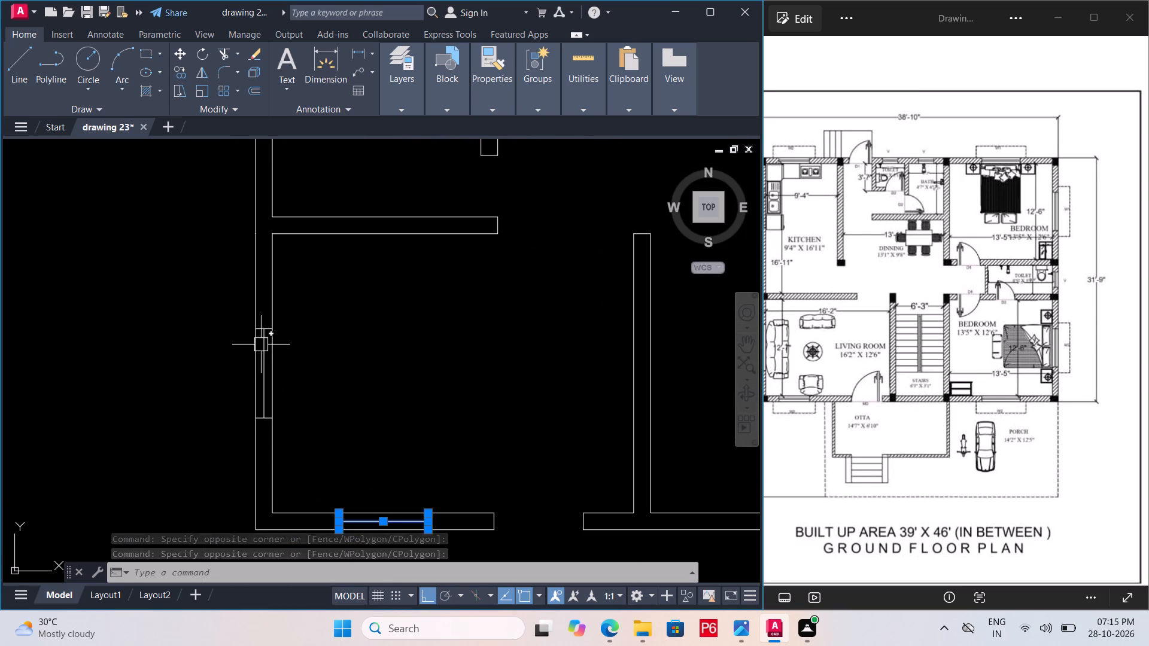
scroll(260, 345, up, 2)
click(278, 284)
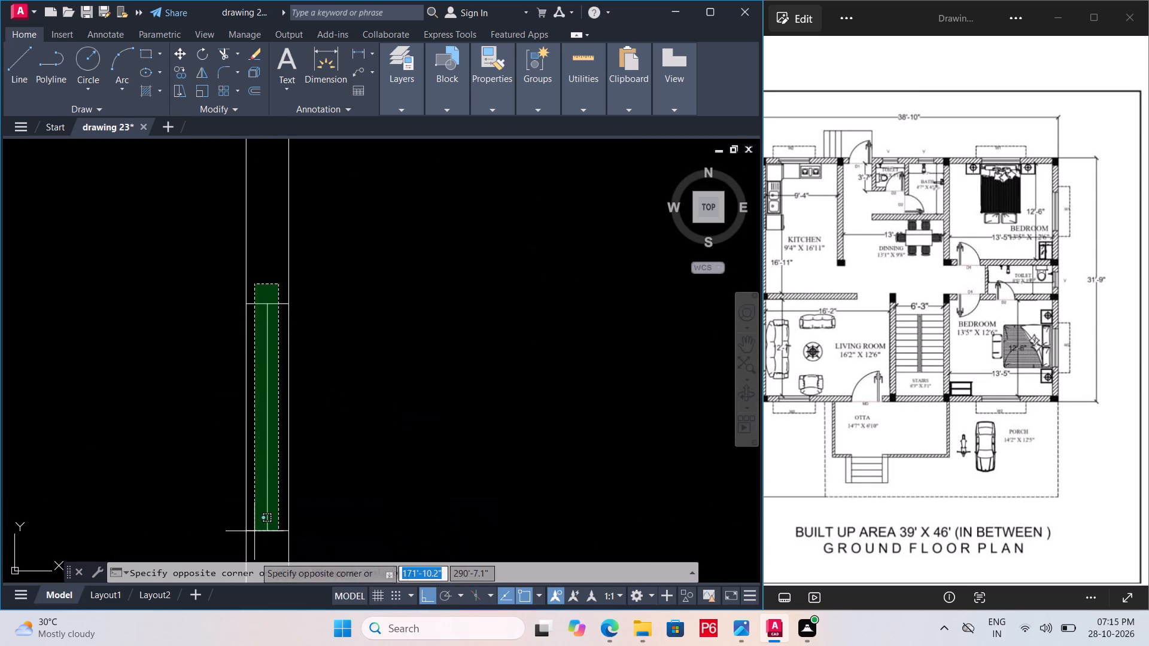
click(259, 539)
Add all the lines of the lower bedroom window in the east exterior wall to the selection.
scroll(172, 487, down, 4)
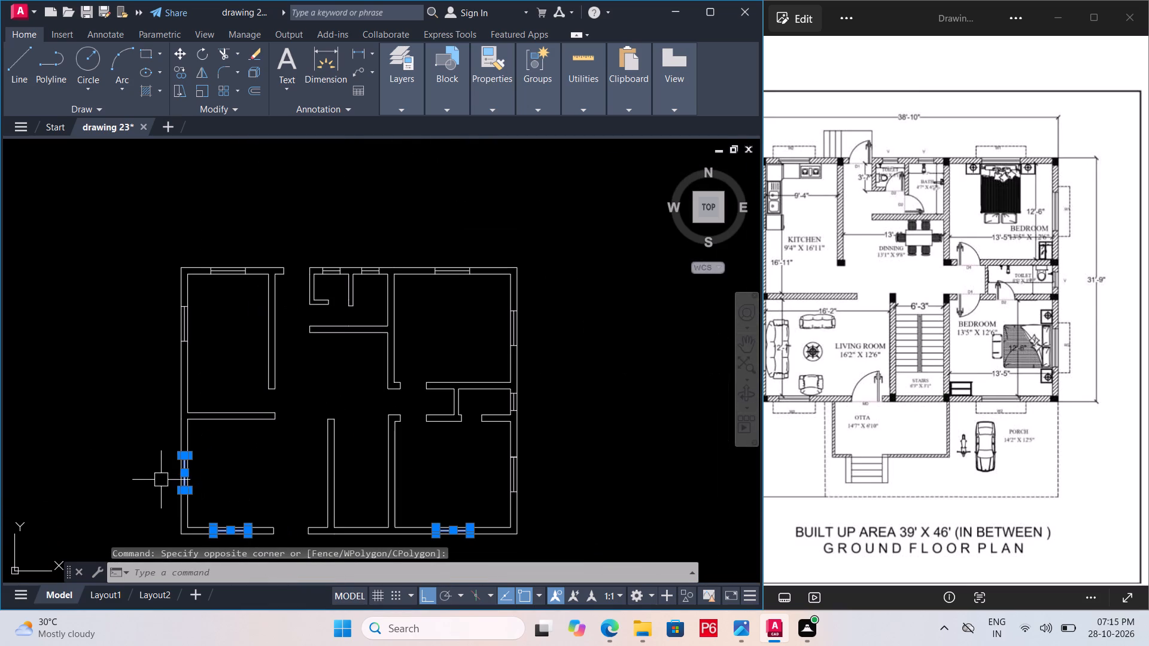
scroll(557, 492, up, 2)
middle_drag(500, 492, 478, 434)
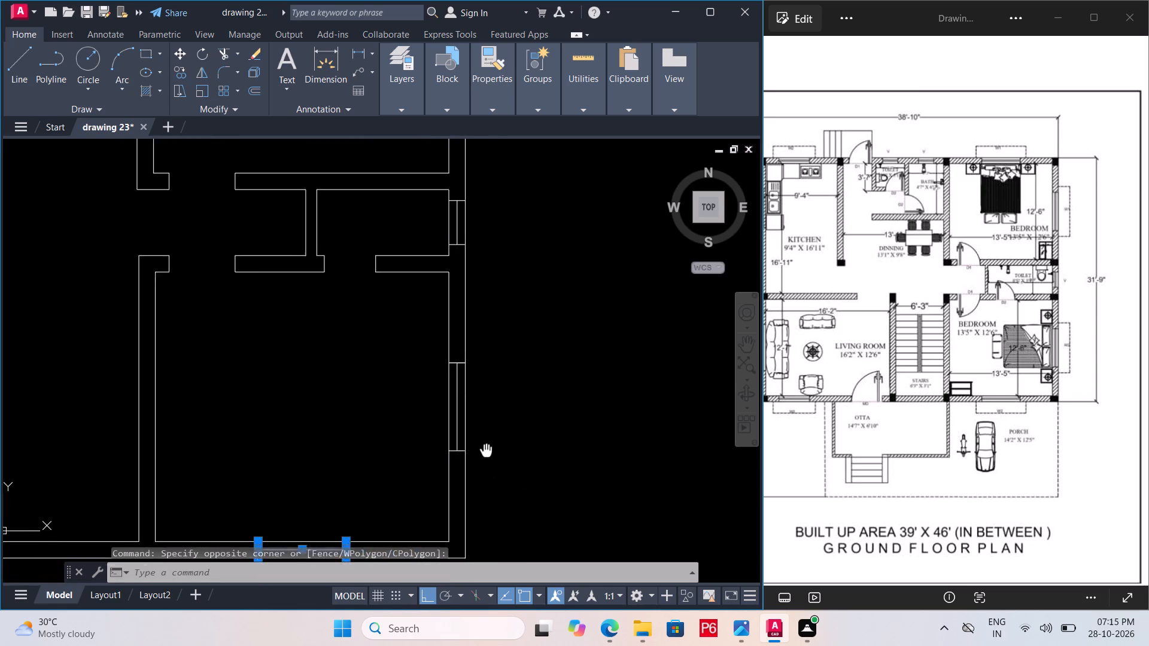
middle_drag(478, 434, 473, 422)
scroll(445, 409, up, 1)
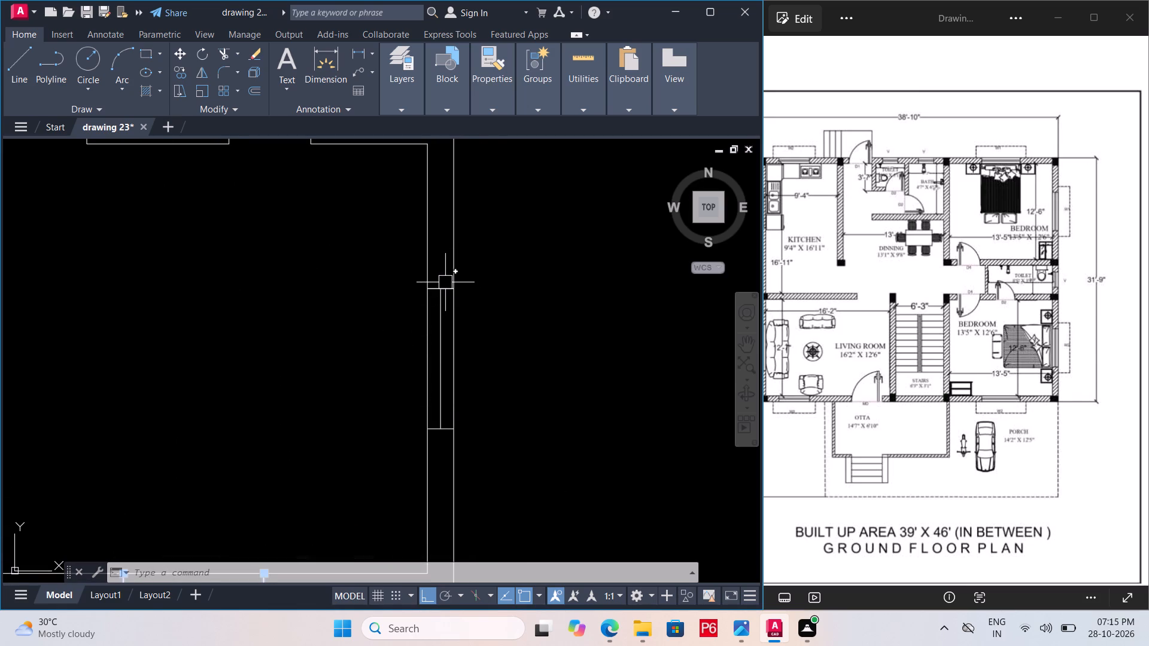
click(445, 282)
scroll(445, 441, up, 2)
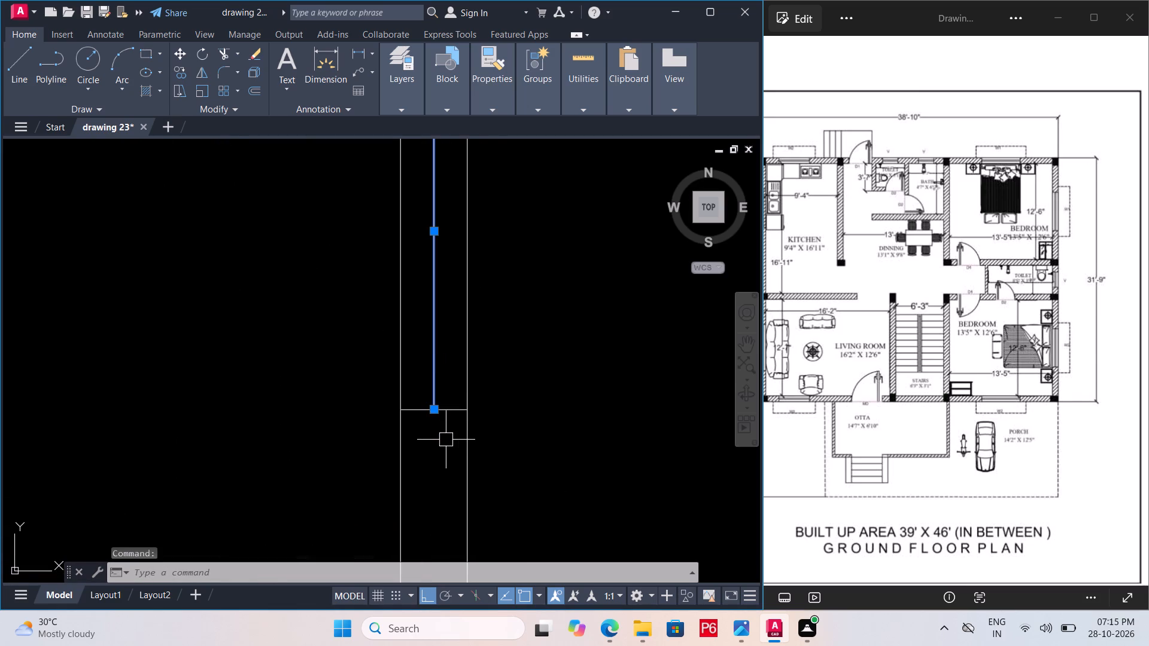
double_click(448, 388)
click(422, 439)
scroll(411, 468, down, 2)
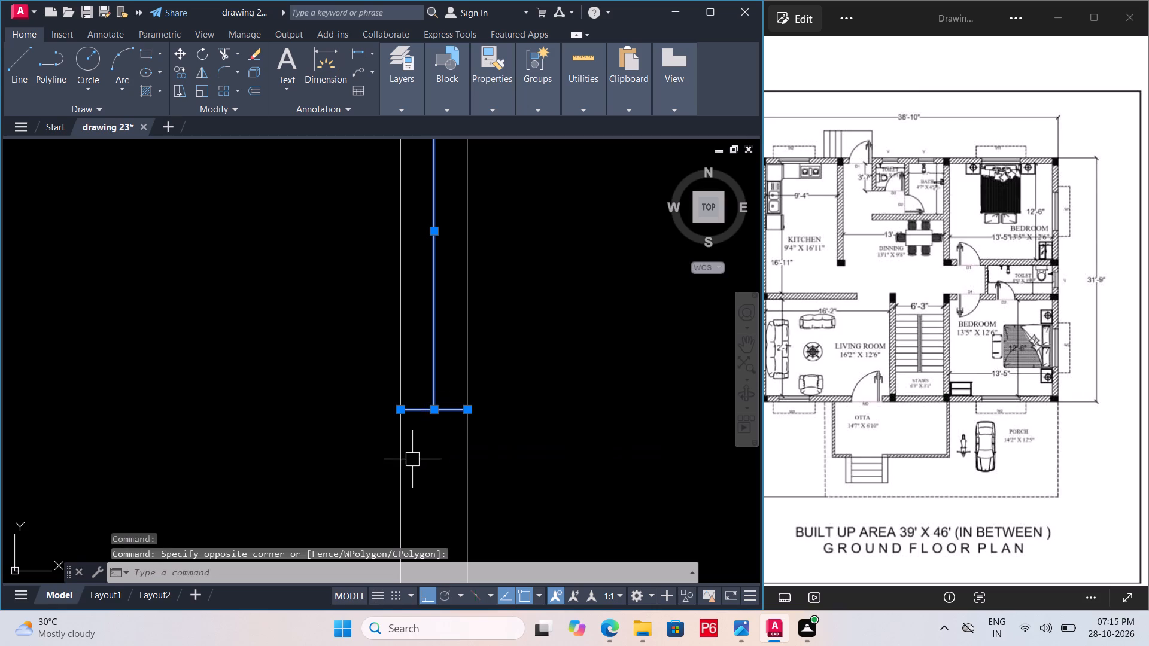
scroll(427, 311, up, 2)
click(426, 279)
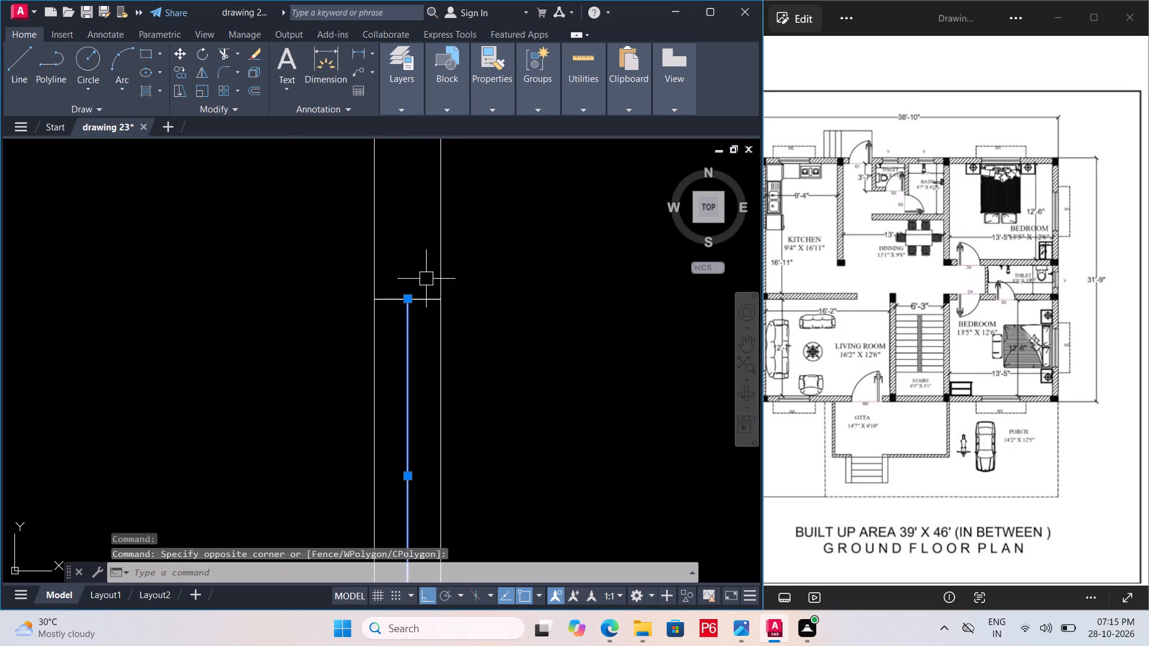
click(392, 330)
Add the attached toilet window and the upper bedroom window in the east exterior wall to the selection.
scroll(473, 418, down, 5)
scroll(523, 436, down, 1)
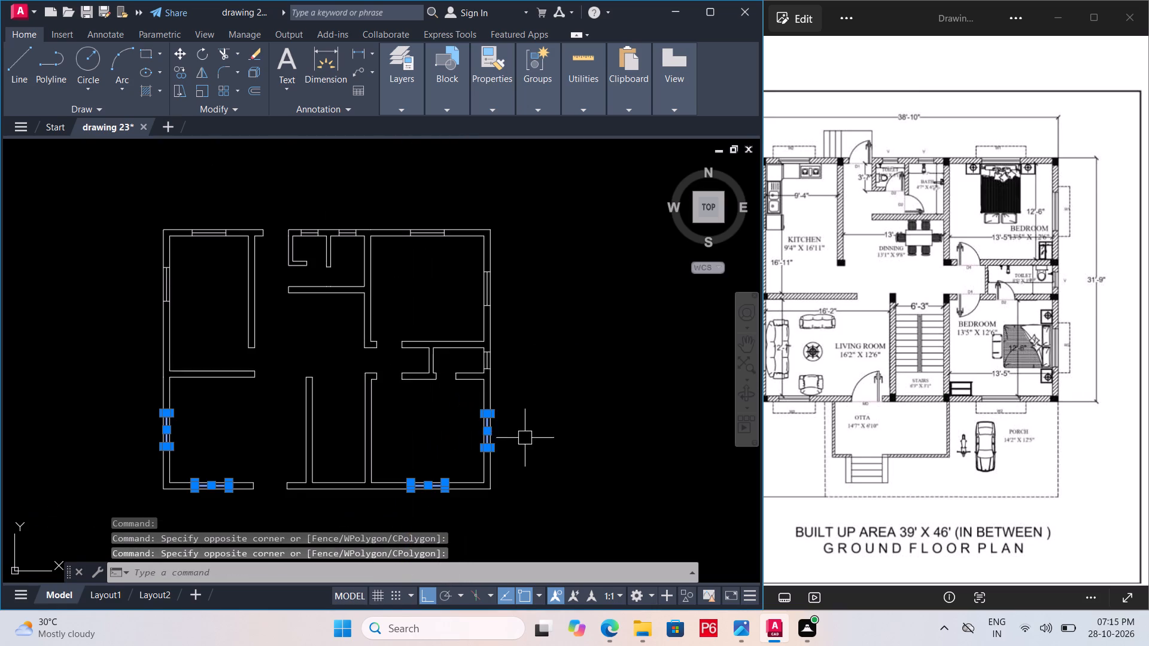
scroll(490, 378, up, 4)
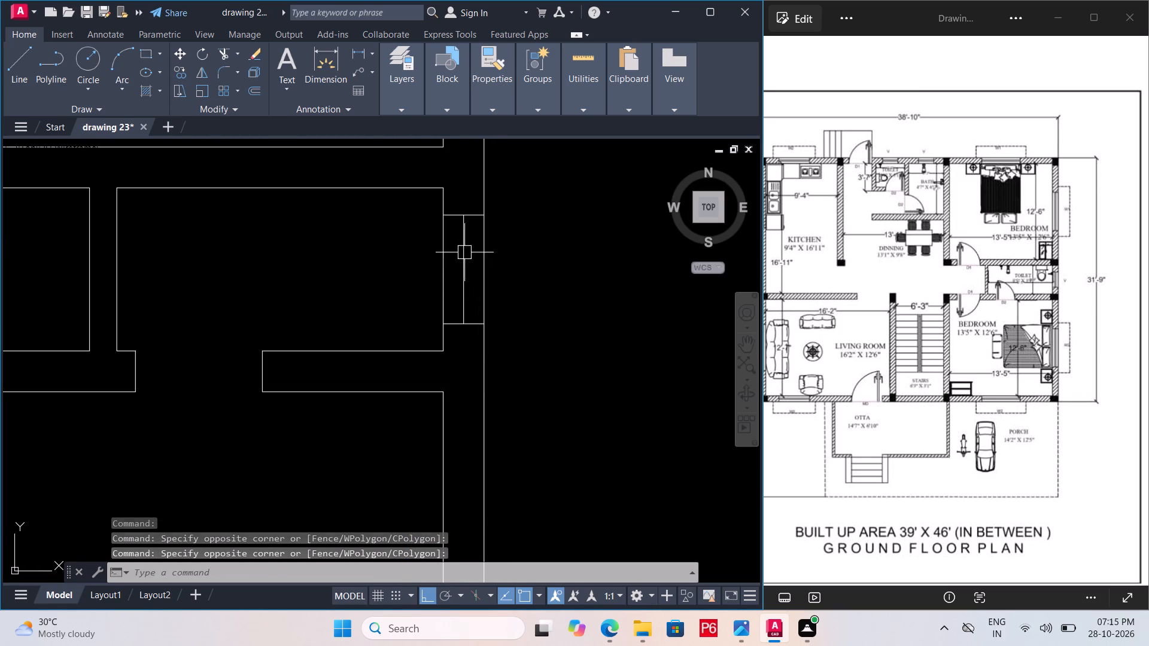
click(472, 204)
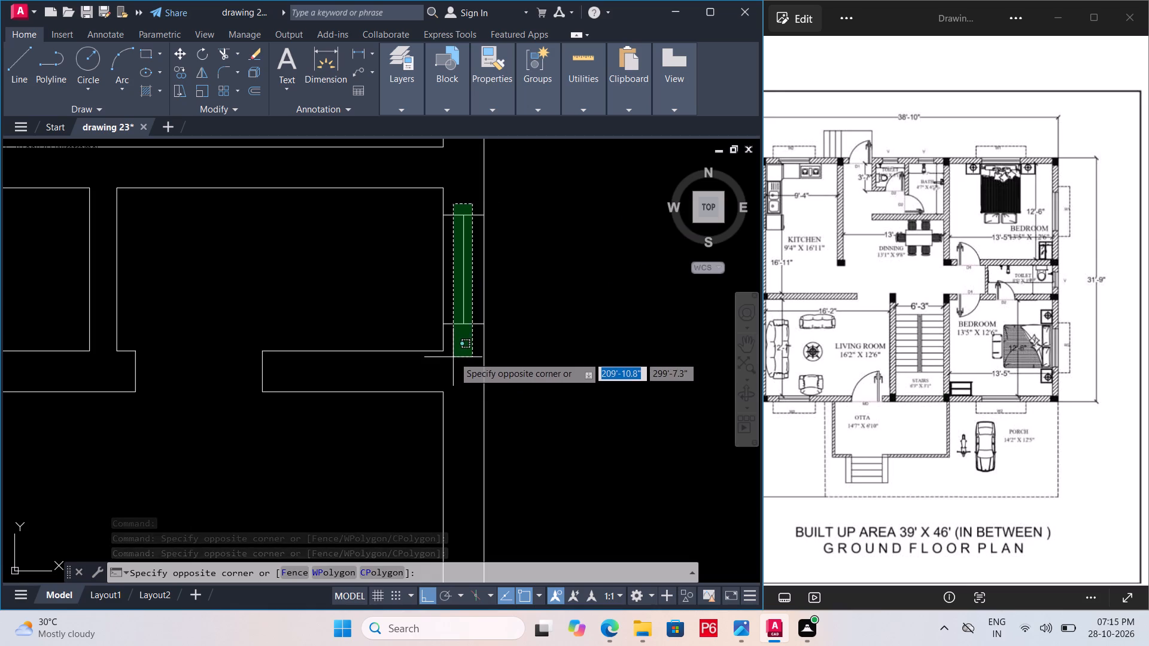
click(454, 356)
scroll(419, 412, down, 4)
scroll(427, 310, up, 4)
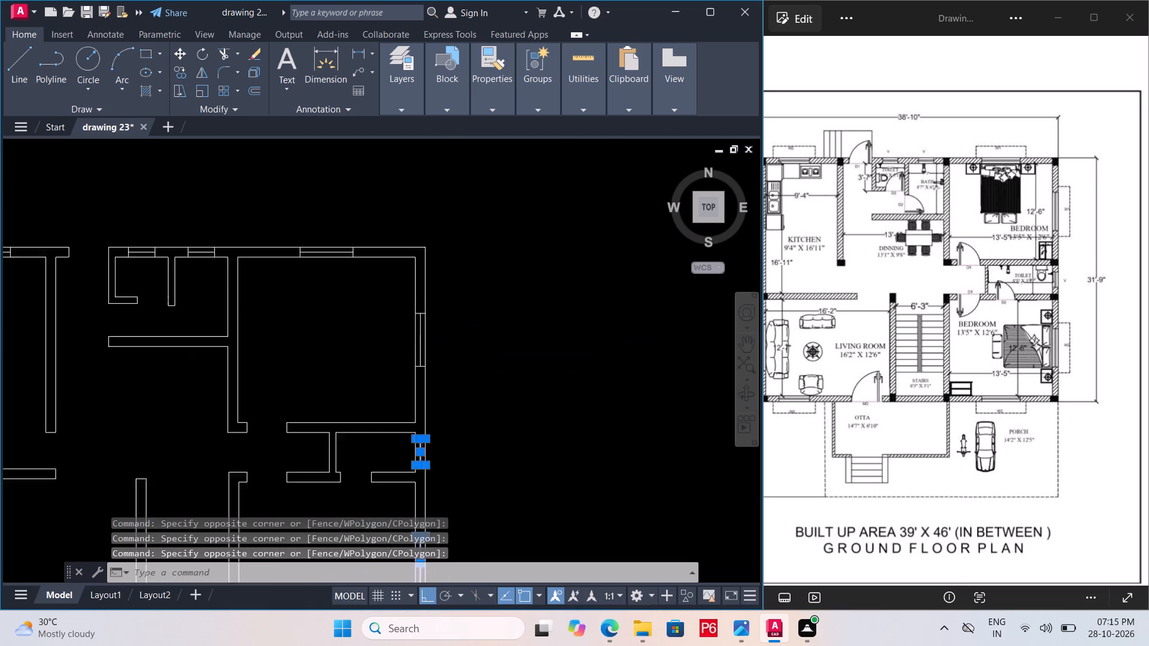
click(411, 316)
scroll(396, 395, down, 5)
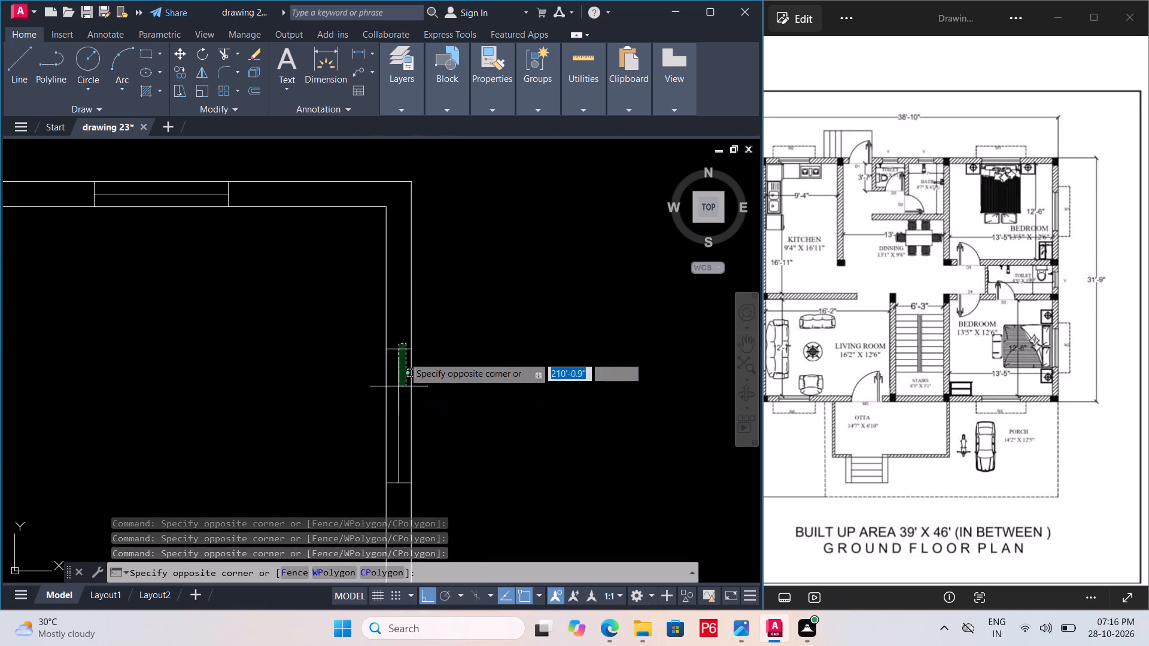
scroll(400, 392, up, 4)
click(397, 419)
Add the kitchen's west wall window and north wall window to the selection.
scroll(452, 438, down, 2)
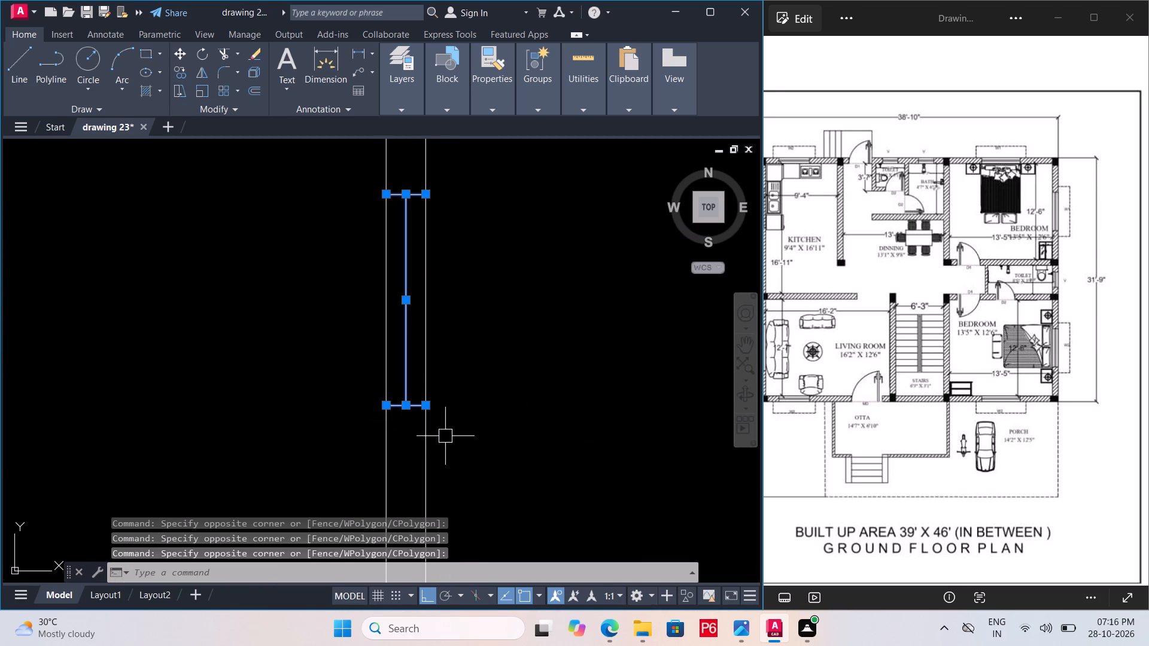
scroll(452, 438, down, 2)
scroll(131, 461, up, 1)
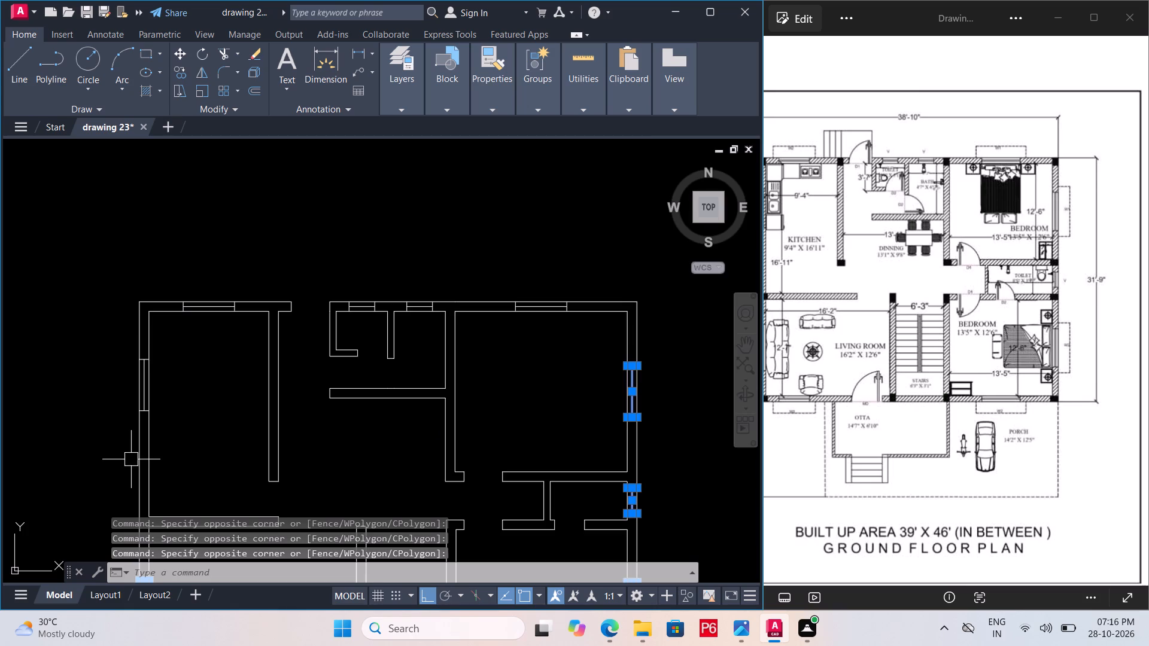
scroll(138, 452, up, 2)
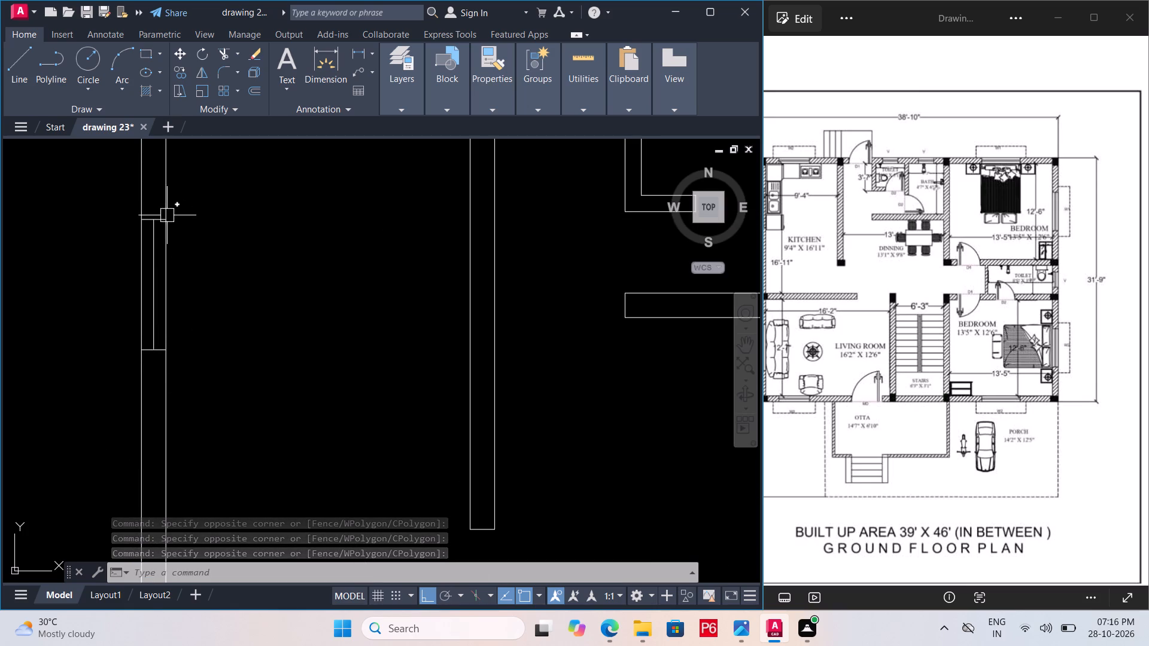
click(158, 209)
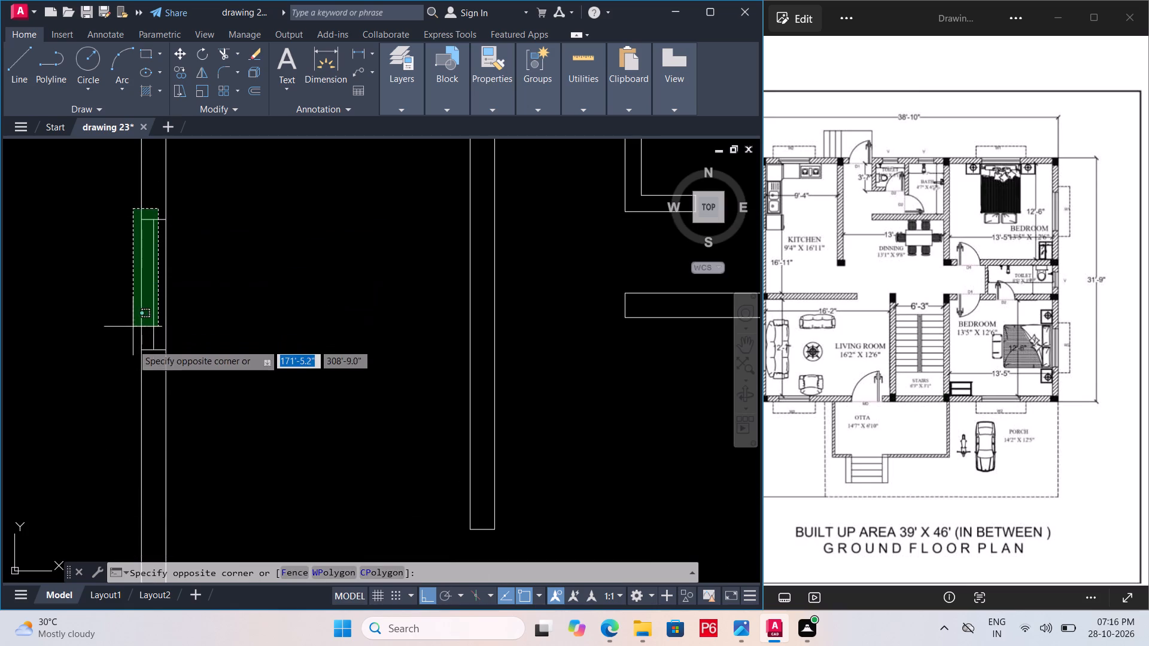
click(145, 370)
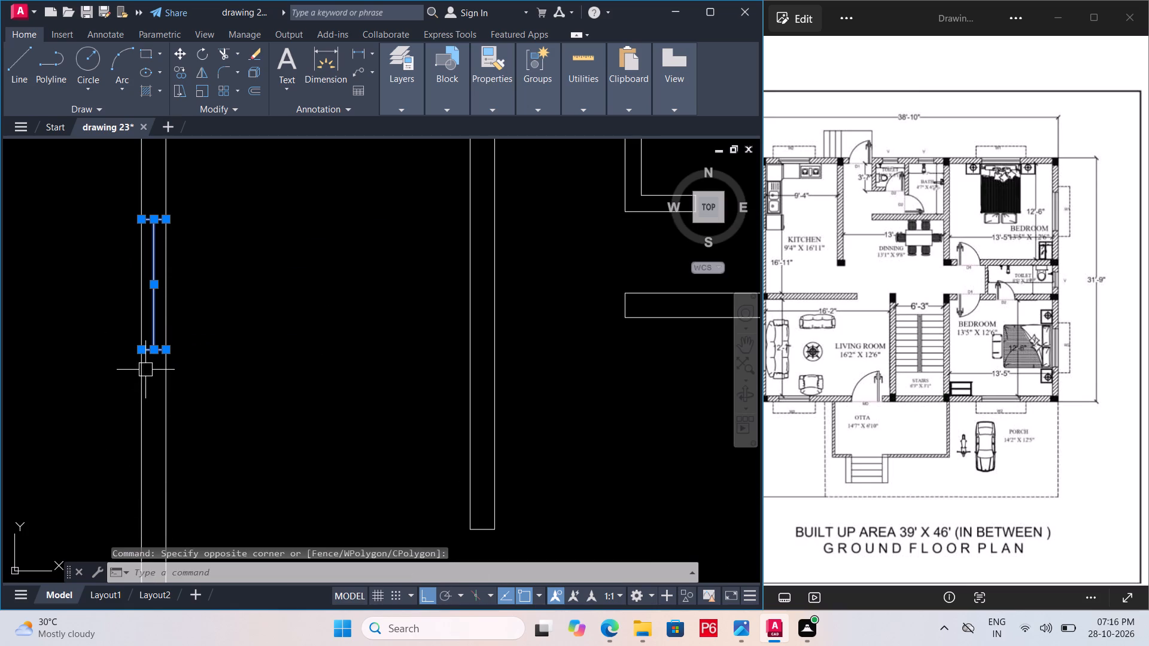
scroll(132, 414, down, 2)
scroll(226, 292, up, 3)
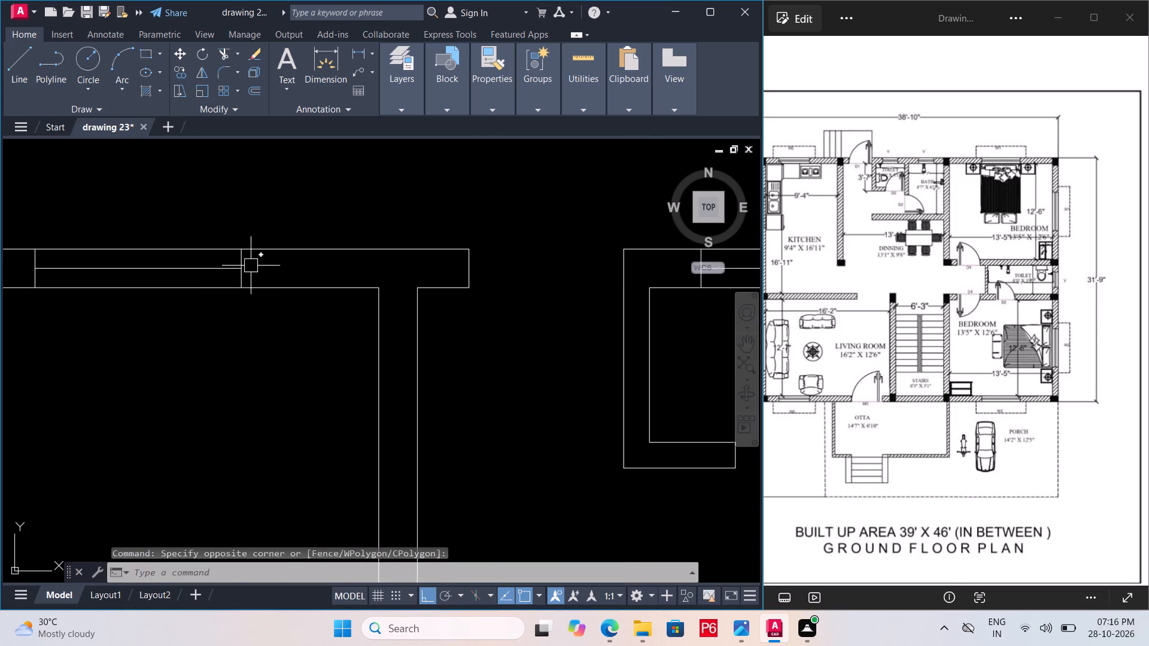
click(253, 266)
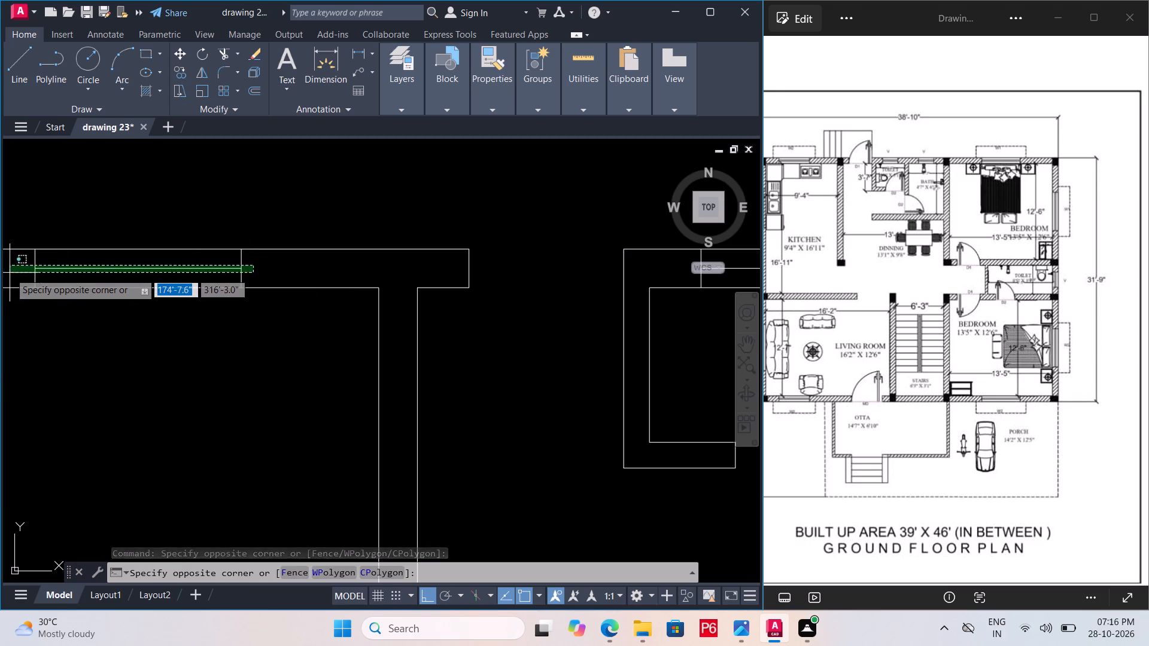
click(10, 273)
Add the toilet window and the bath window in the north exterior wall to the selection.
scroll(142, 307, down, 3)
scroll(360, 292, up, 3)
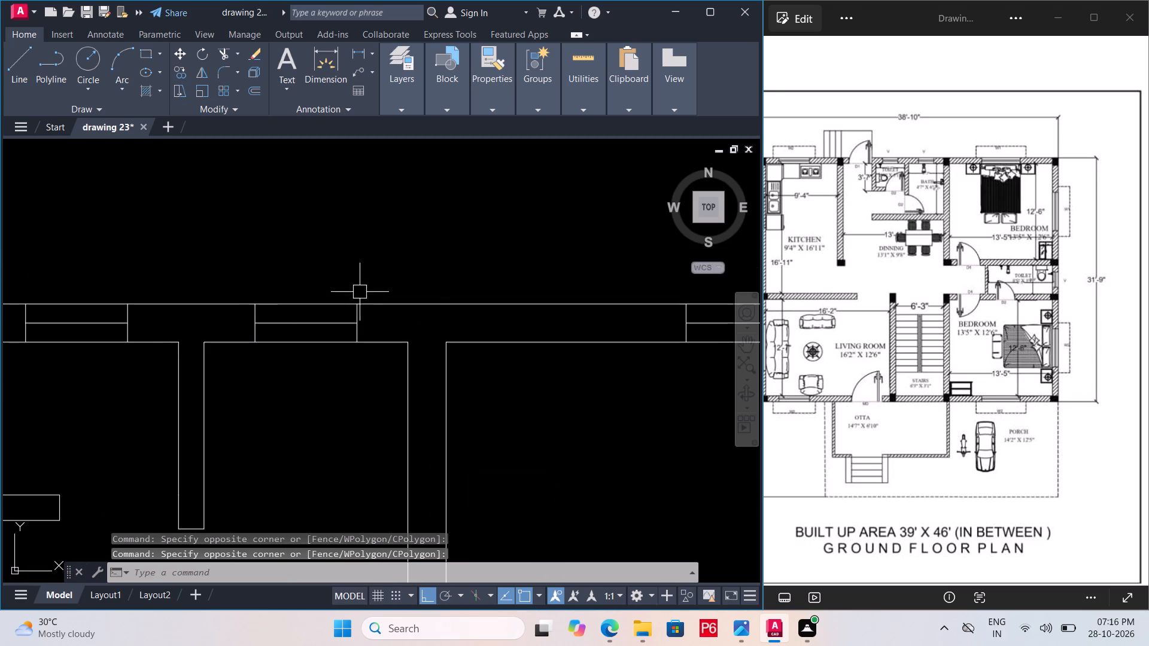
click(150, 319)
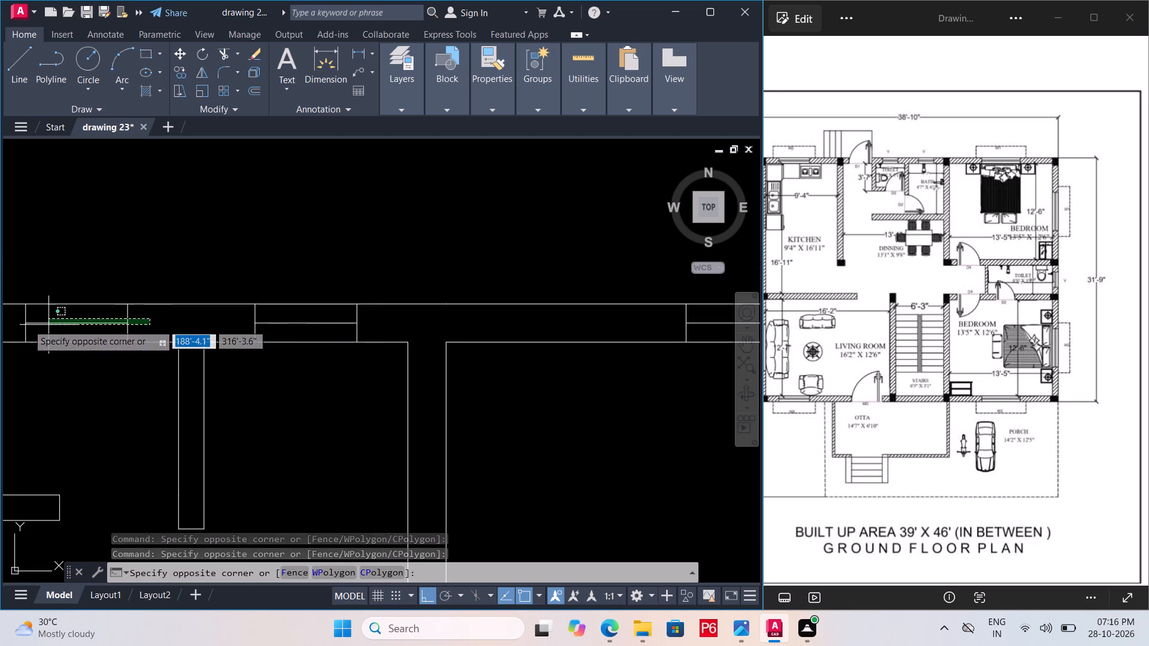
click(2, 328)
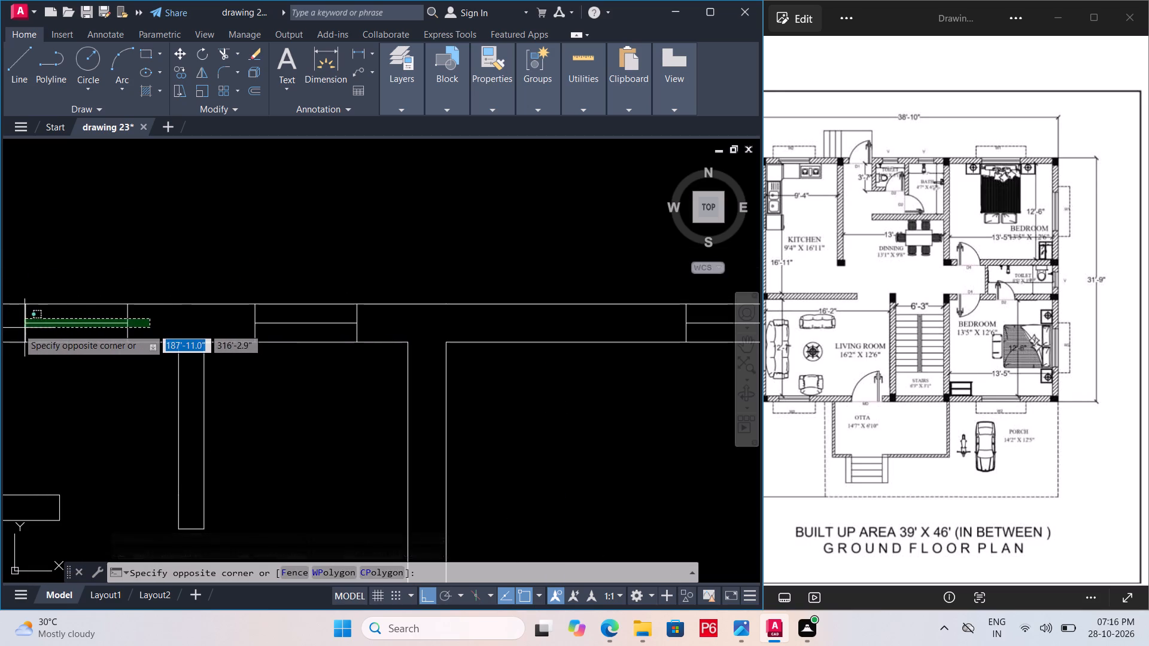
click(18, 329)
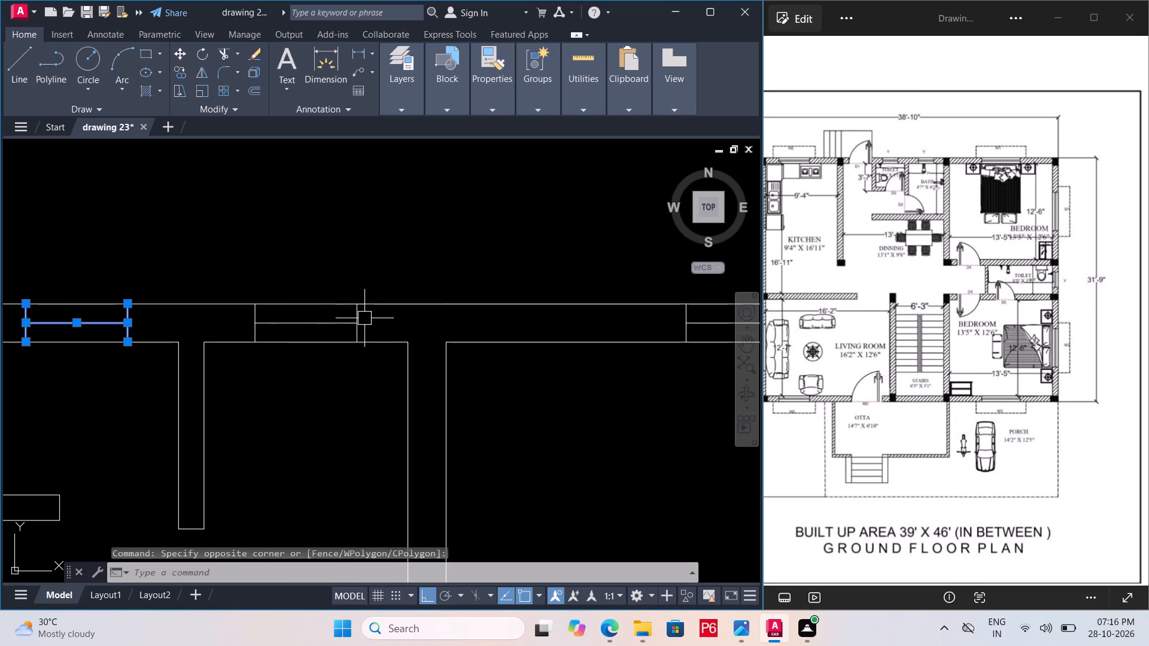
click(370, 316)
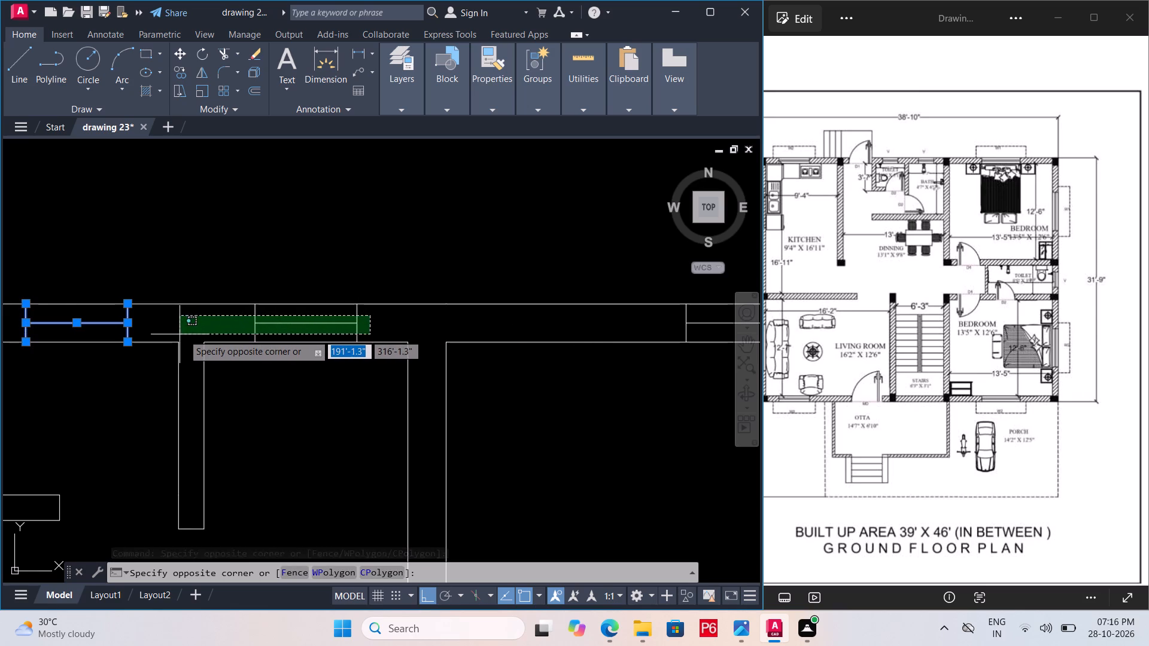
click(187, 333)
Add the upper bedroom's window in the north exterior wall to the selection.
scroll(103, 353, down, 3)
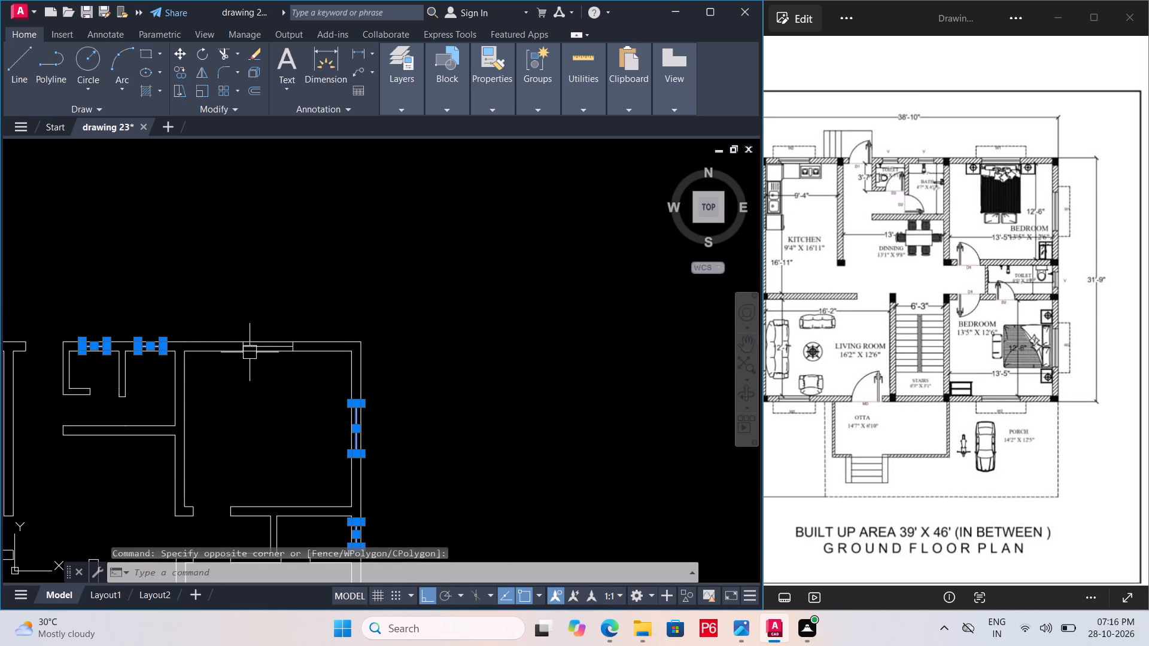
scroll(320, 359, up, 3)
scroll(323, 322, down, 2)
scroll(229, 331, up, 1)
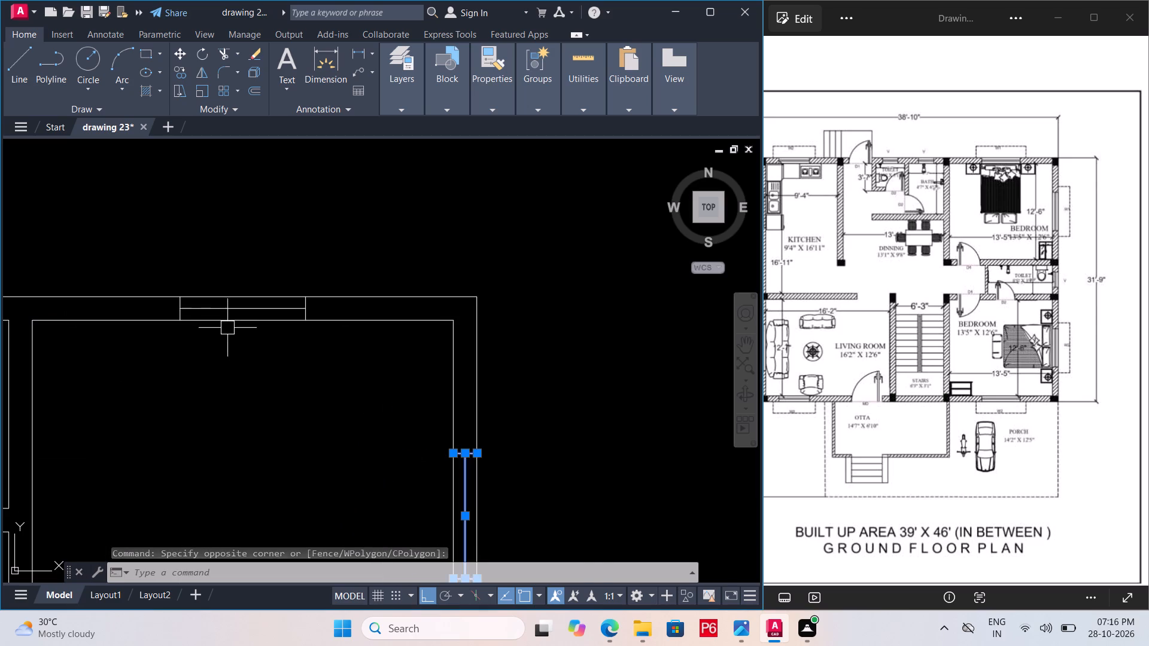
scroll(234, 324, up, 2)
click(431, 277)
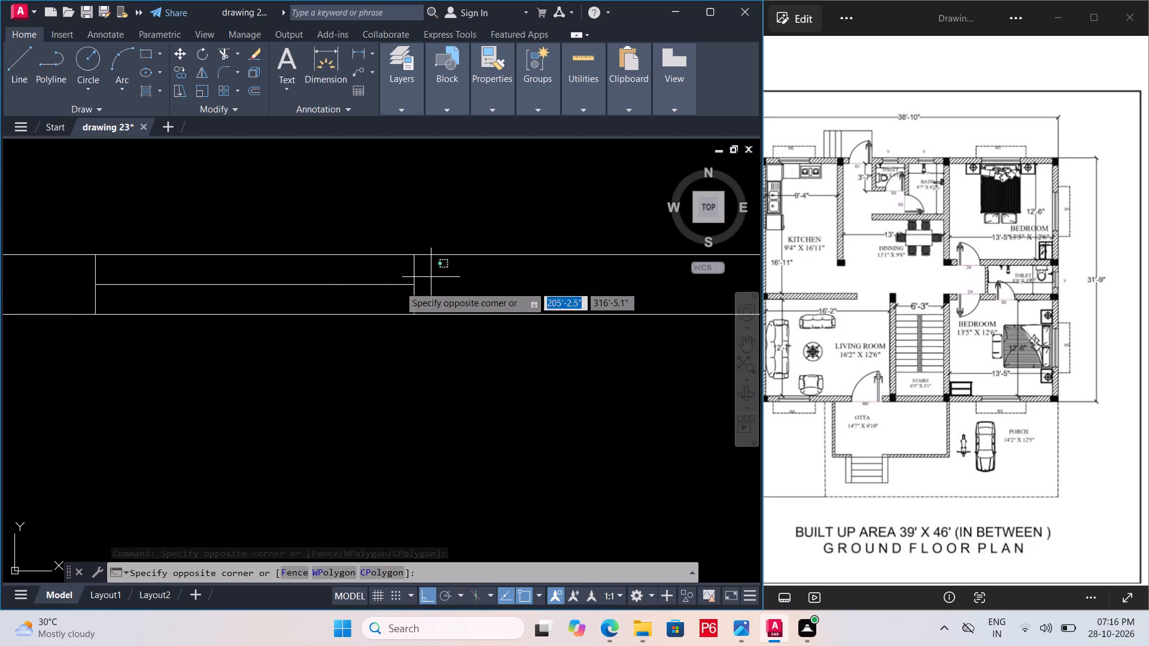
click(37, 295)
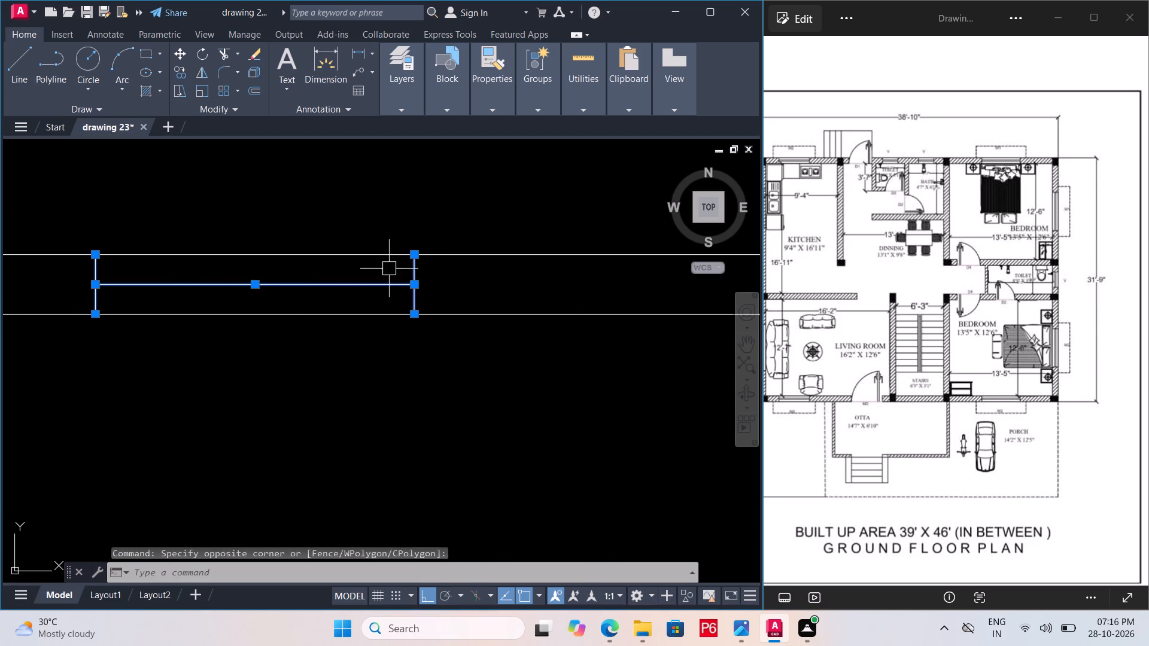
Move all the selected window lines to the door layer and clear the selection.
click(384, 112)
click(475, 124)
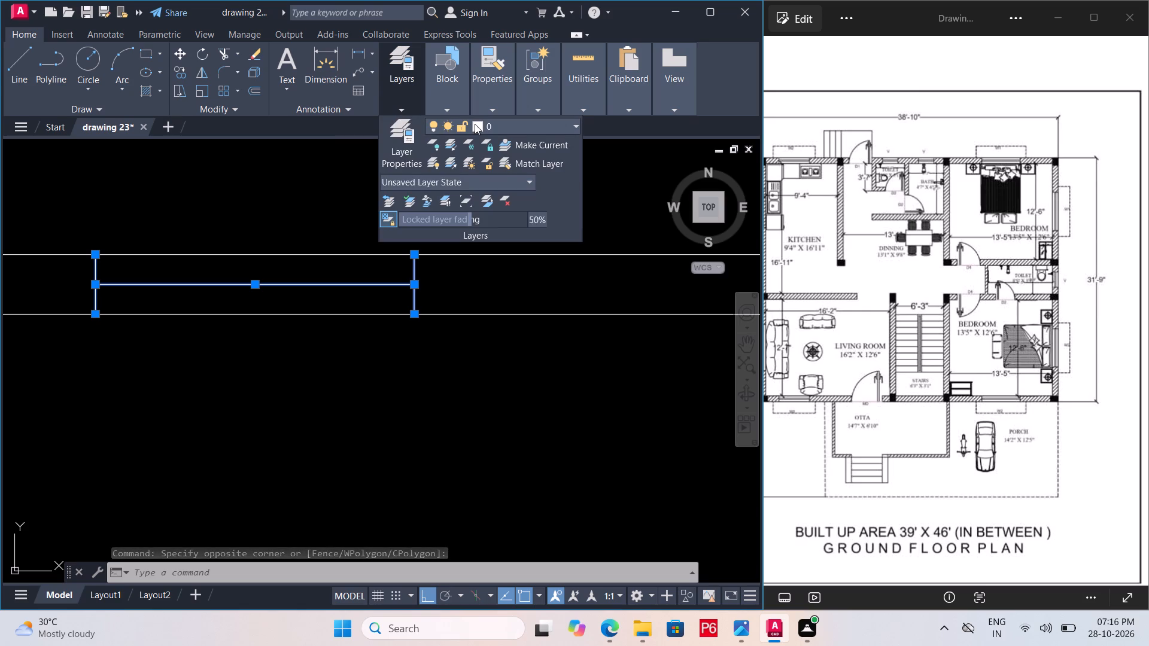
click(487, 178)
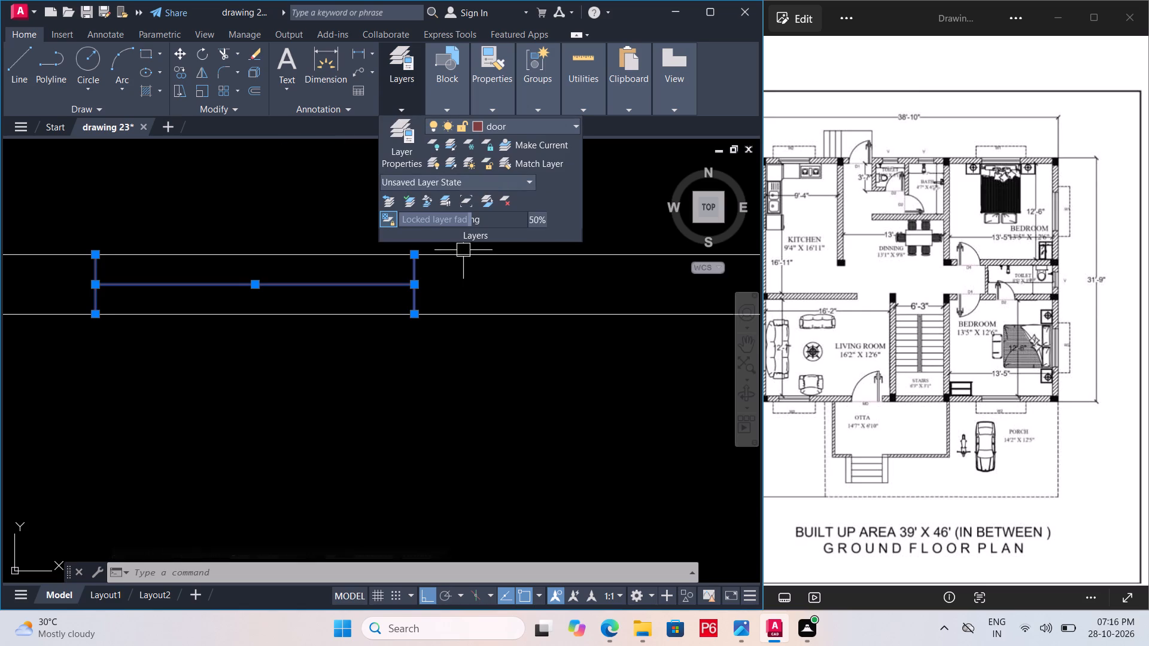
click(446, 396)
double_click(309, 407)
drag(335, 407, 349, 410)
click(417, 429)
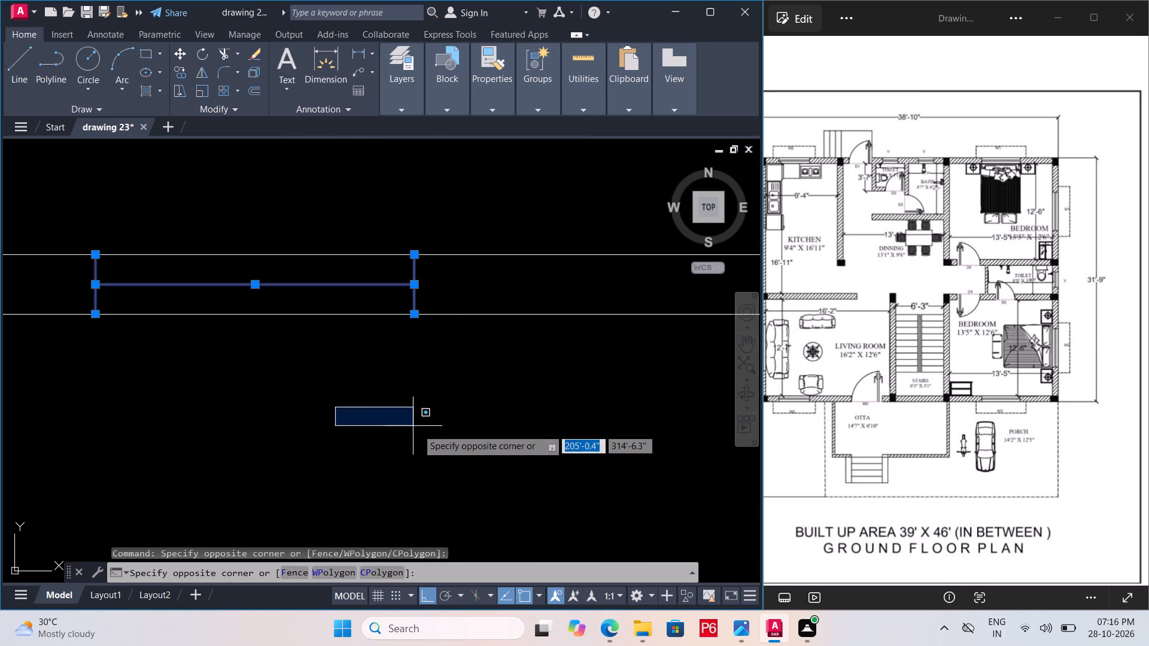
Save the drawing.
key(ctrl+s)
key(ctrl+s)
key(ctrl+s)
key(ctrl+s)
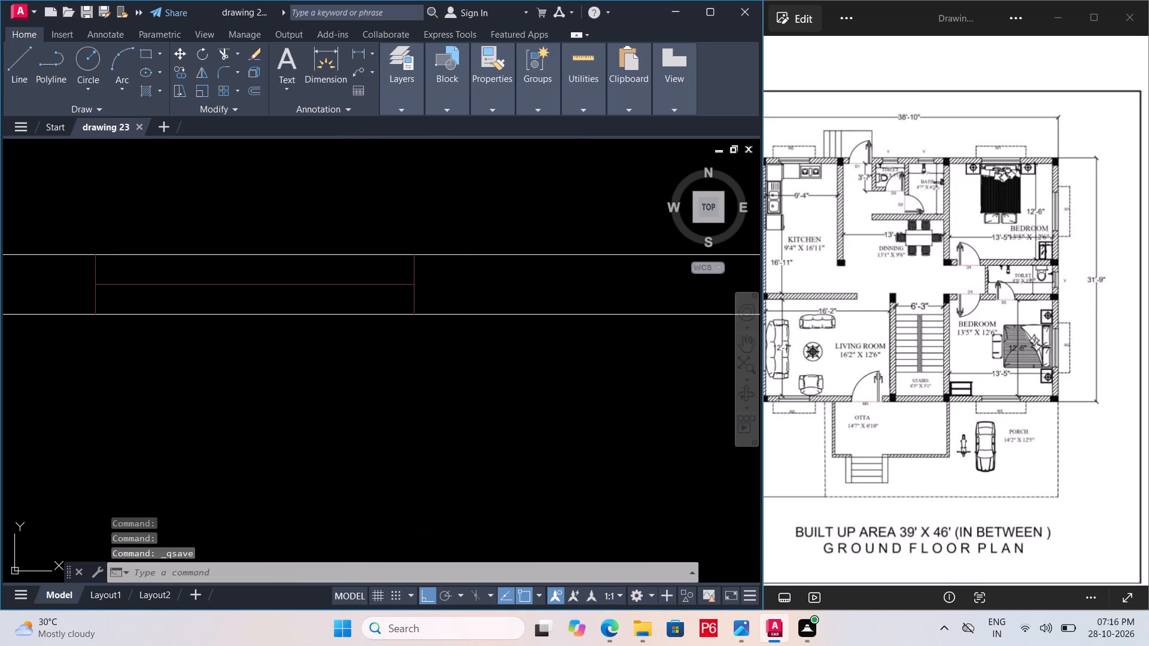
key(ctrl+s)
key(ctrl+s)
key(ctrl+s)
key(ctrl+s)
key(ctrl+s)
key(ctrl+s)
key(ctrl+s)
key(ctrl+s)
key(ctrl+s)
key(space)
Look over the whole floor plan to check the windows and the door openings in the walls.
scroll(400, 412, down, 5)
scroll(356, 386, down, 3)
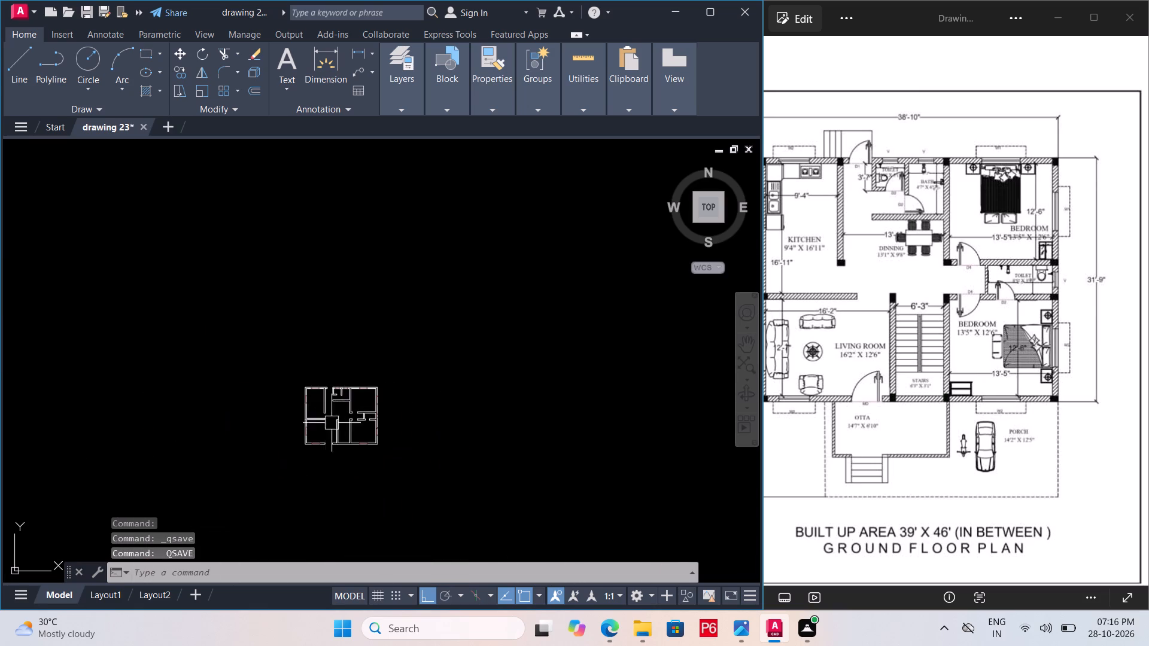
scroll(306, 458, up, 2)
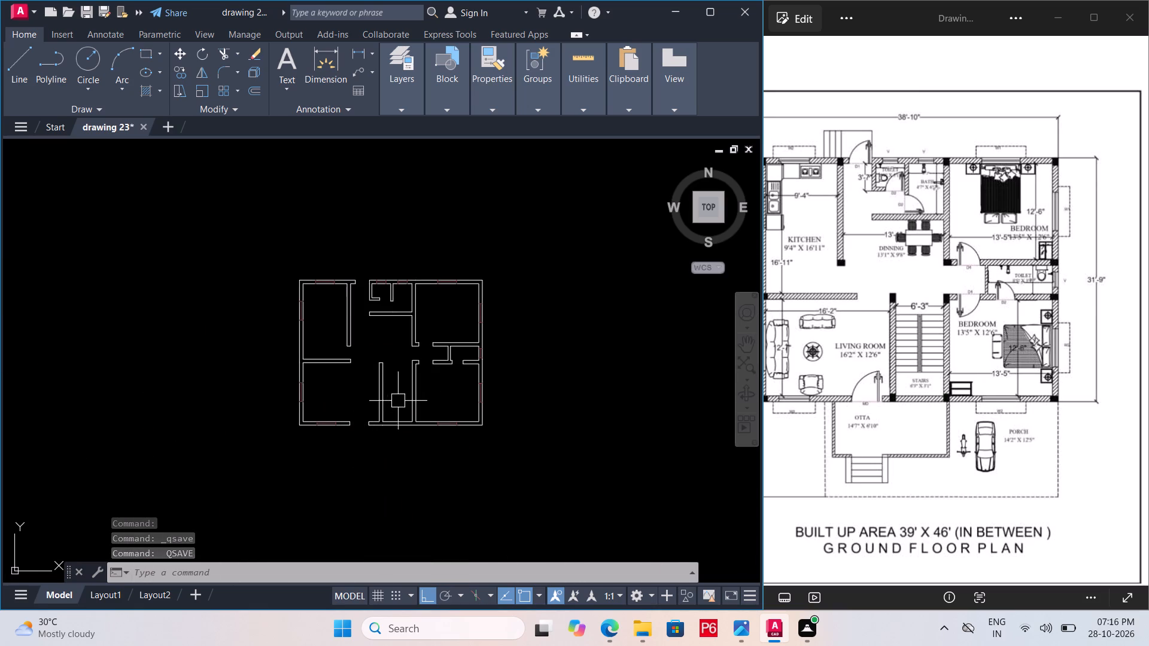
scroll(411, 336, up, 4)
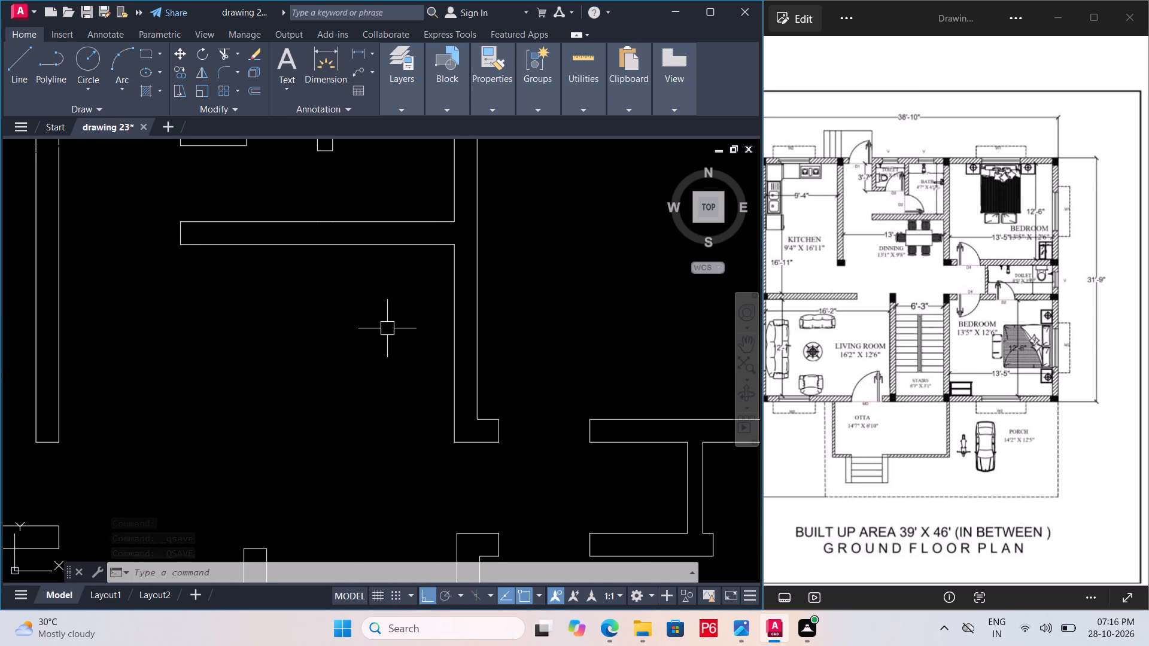
scroll(387, 333, down, 3)
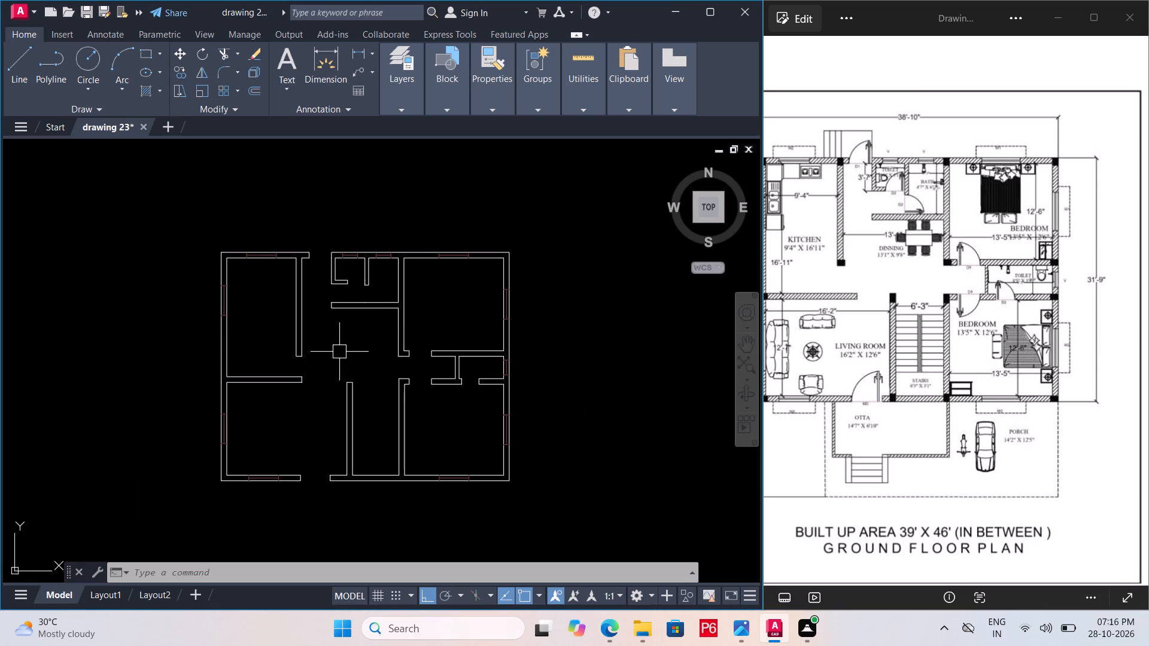
scroll(341, 290, up, 1)
scroll(319, 225, up, 2)
scroll(336, 242, down, 1)
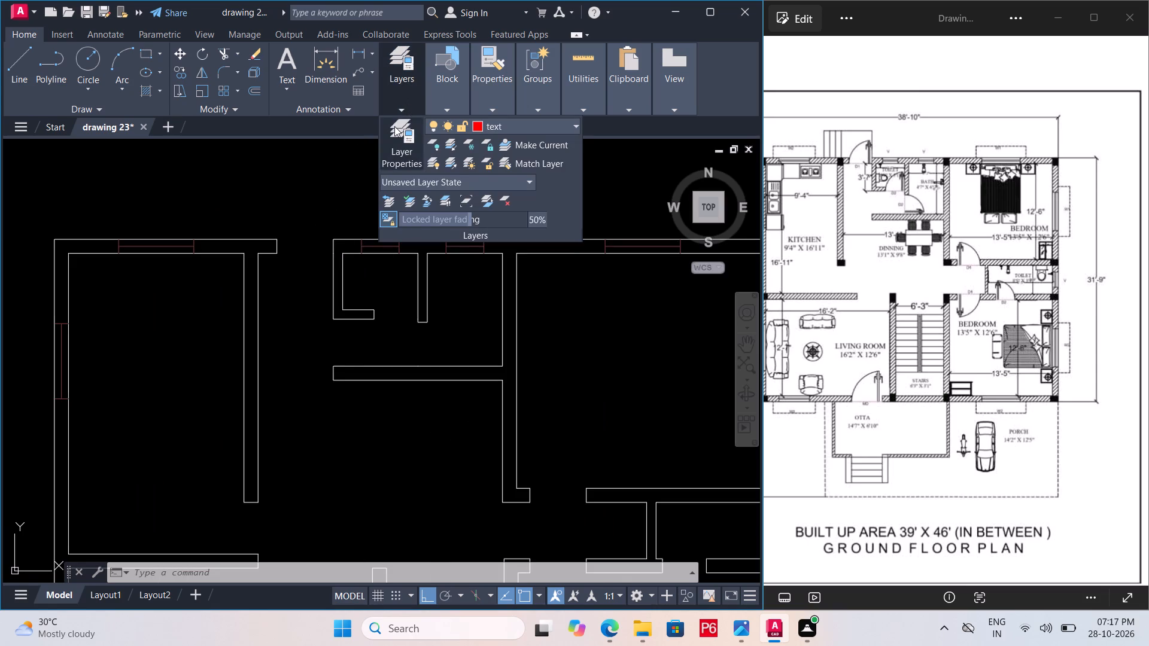
Make the door layer current.
click(403, 106)
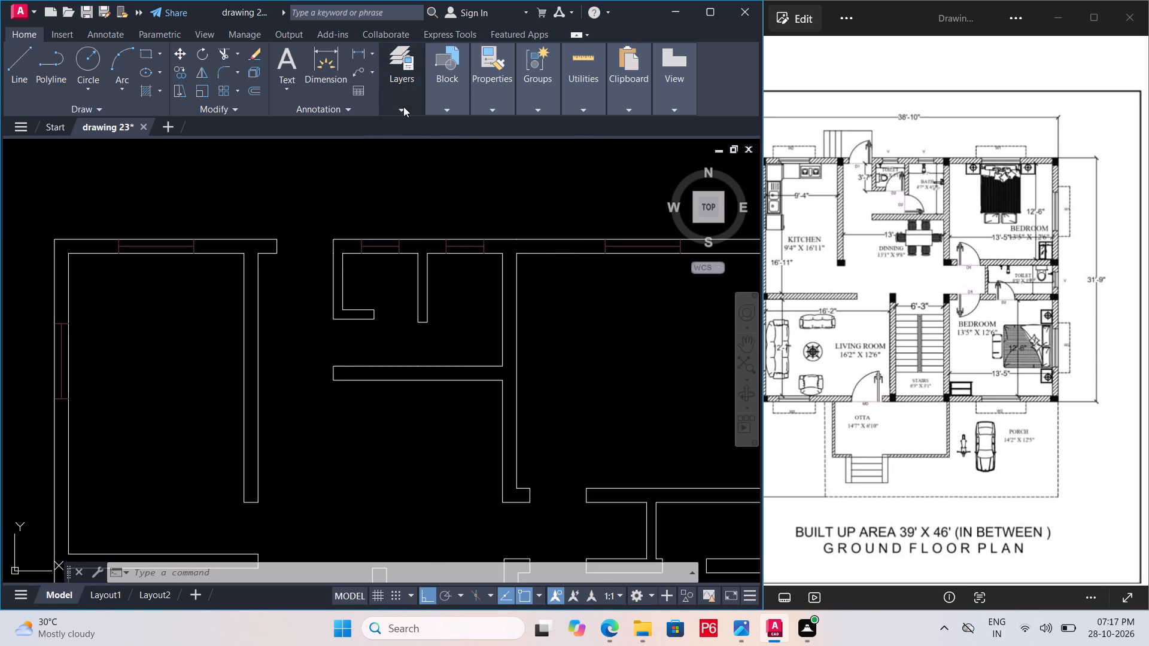
click(494, 125)
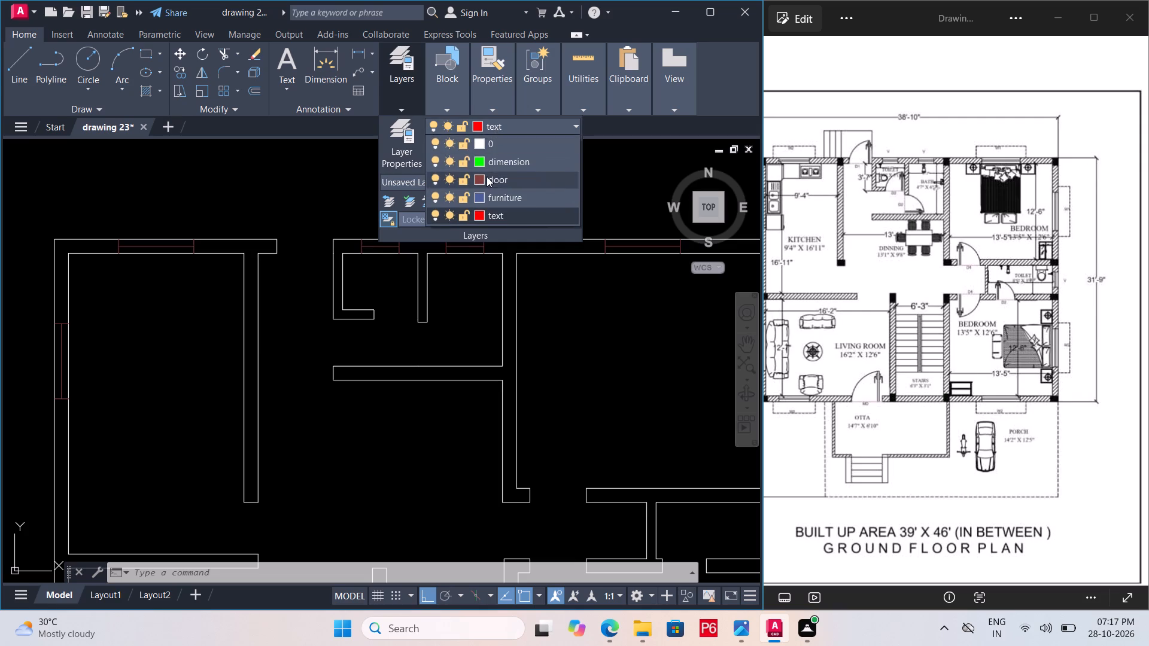
click(487, 179)
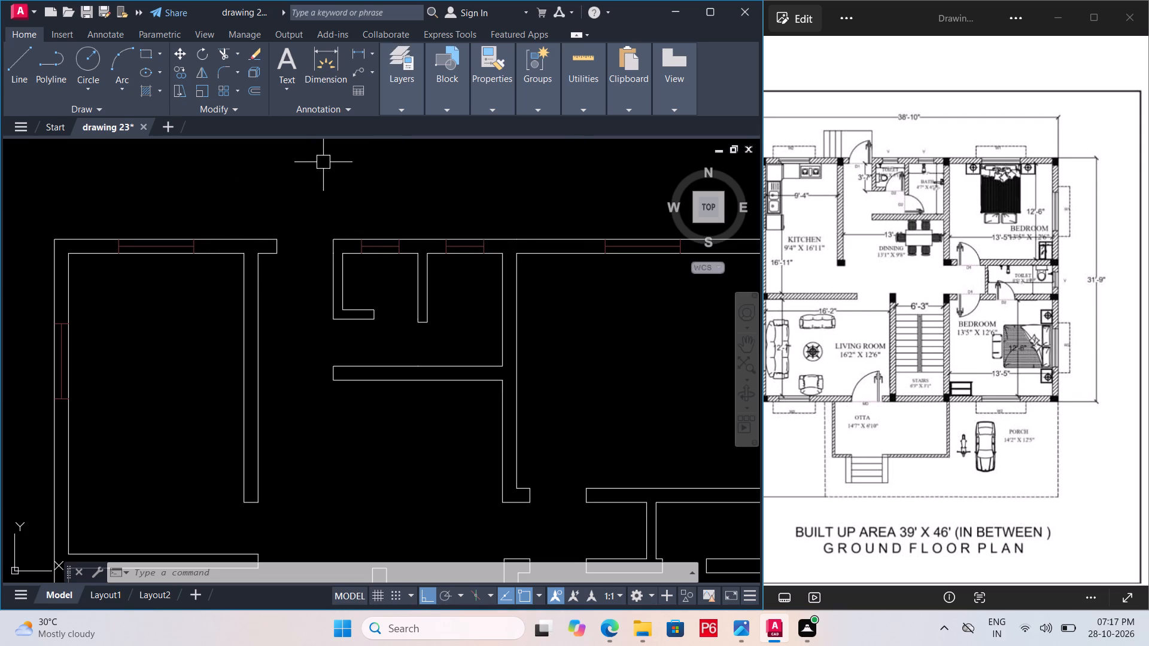
Insert a Door - Imperial block from the tool palettes above the north wall opening beside the toilet, and close the palettes.
text(tp)
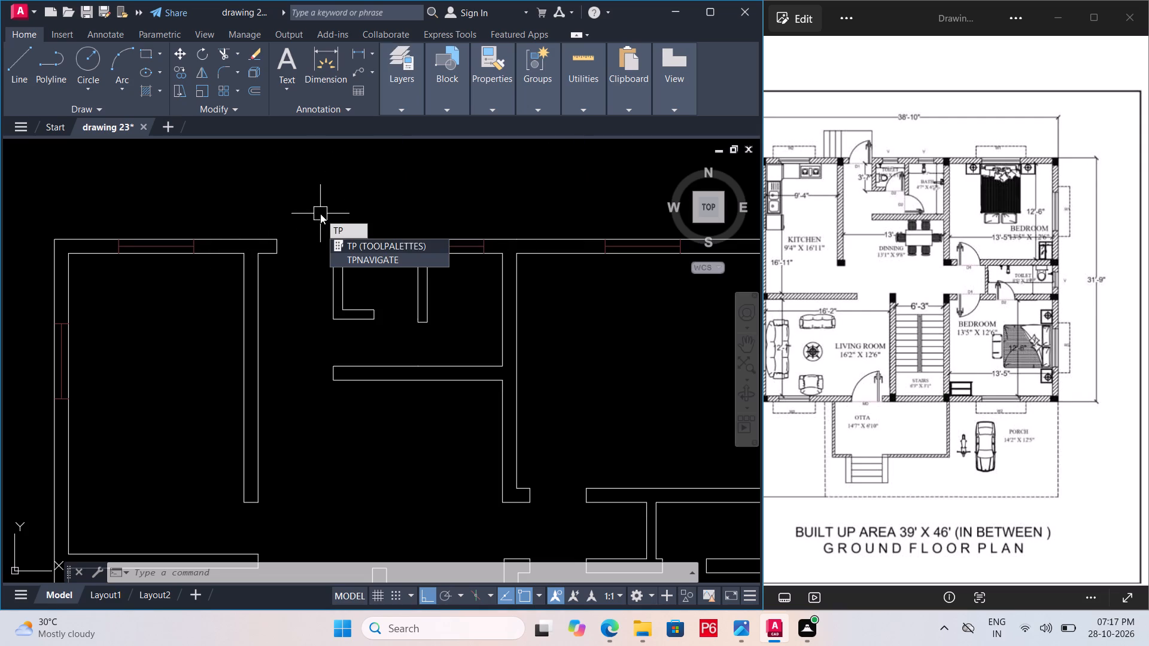
key(Return)
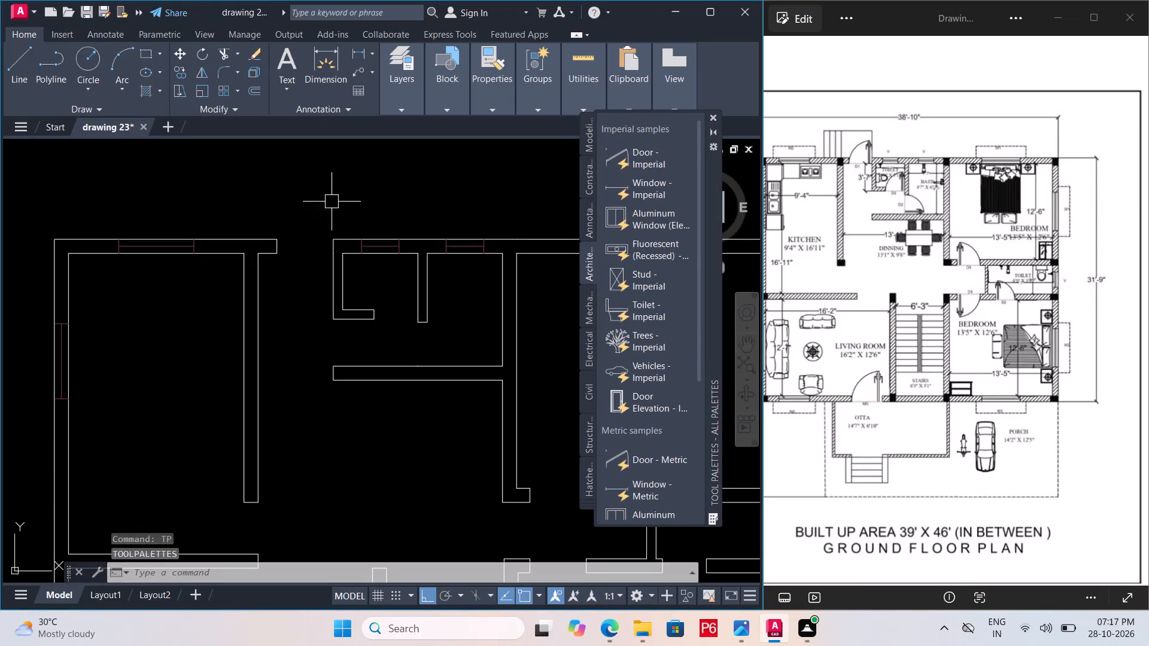
click(624, 163)
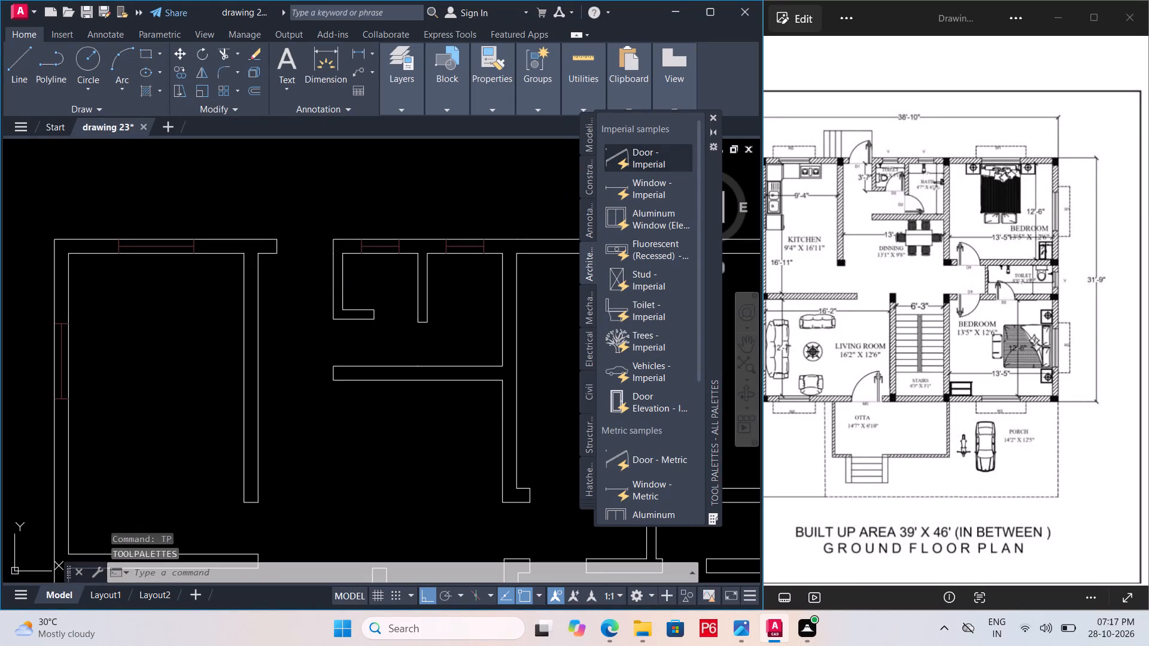
click(328, 177)
key(Escape)
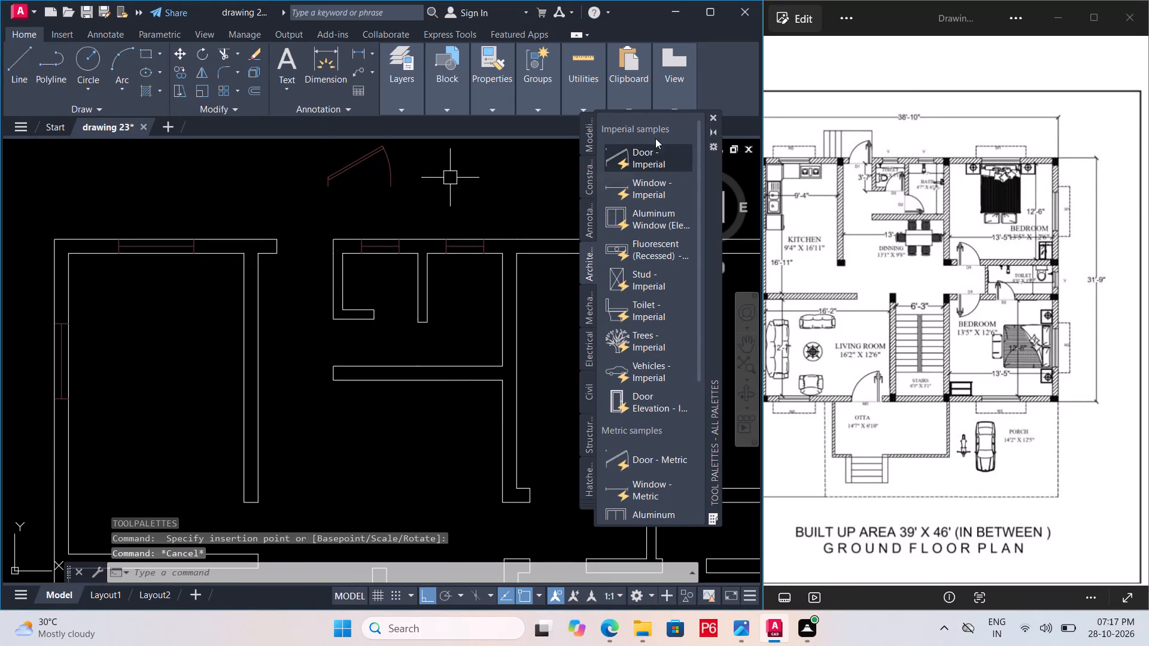
click(712, 118)
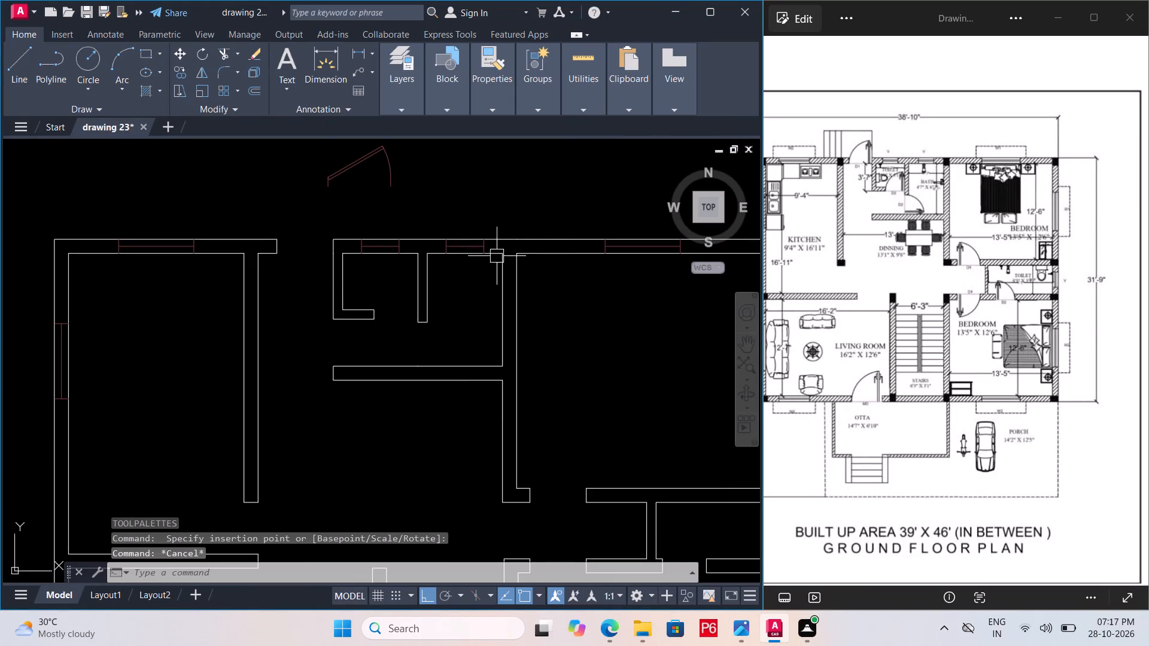
Save the drawing with the inserted door block.
key(ctrl+s)
key(ctrl+s)
key(ctrl+s)
key(ctrl+s)
key(ctrl+s)
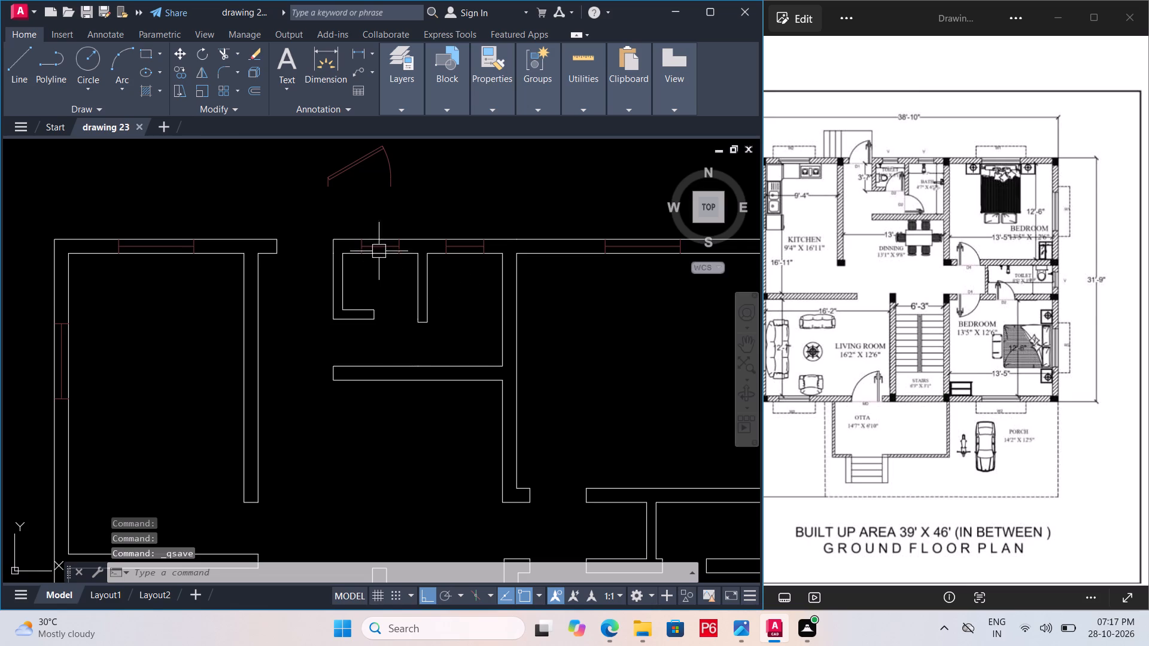
Set the inserted door block's swing to Open 90º and clear the selection.
click(336, 169)
scroll(324, 174, up, 2)
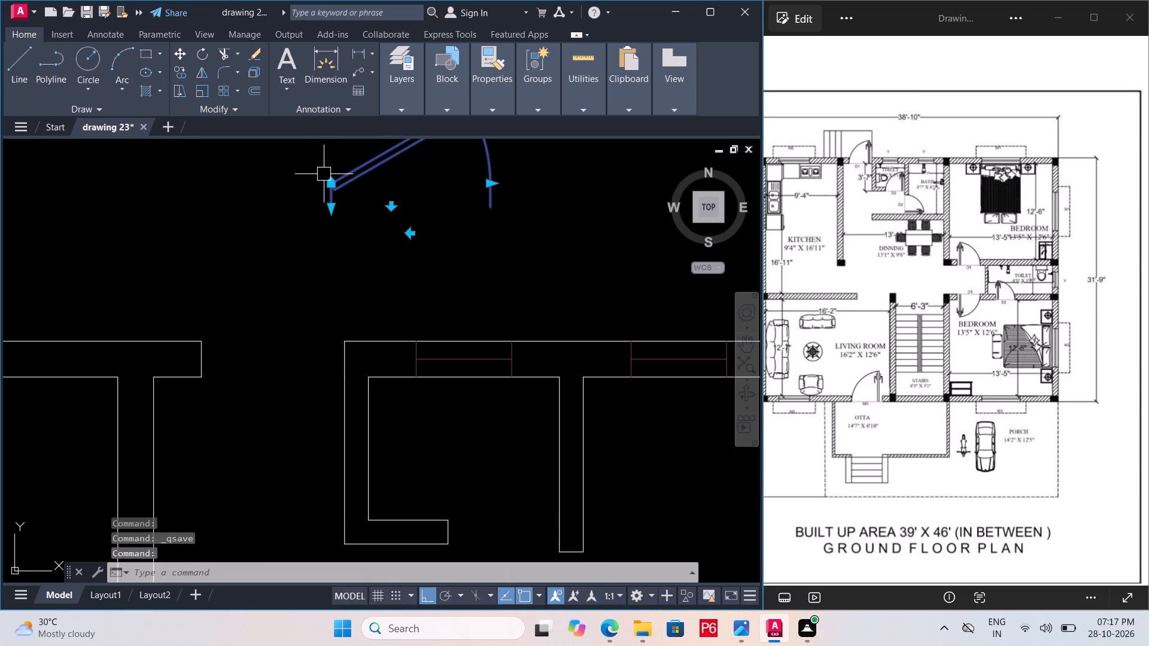
middle_drag(335, 185, 385, 279)
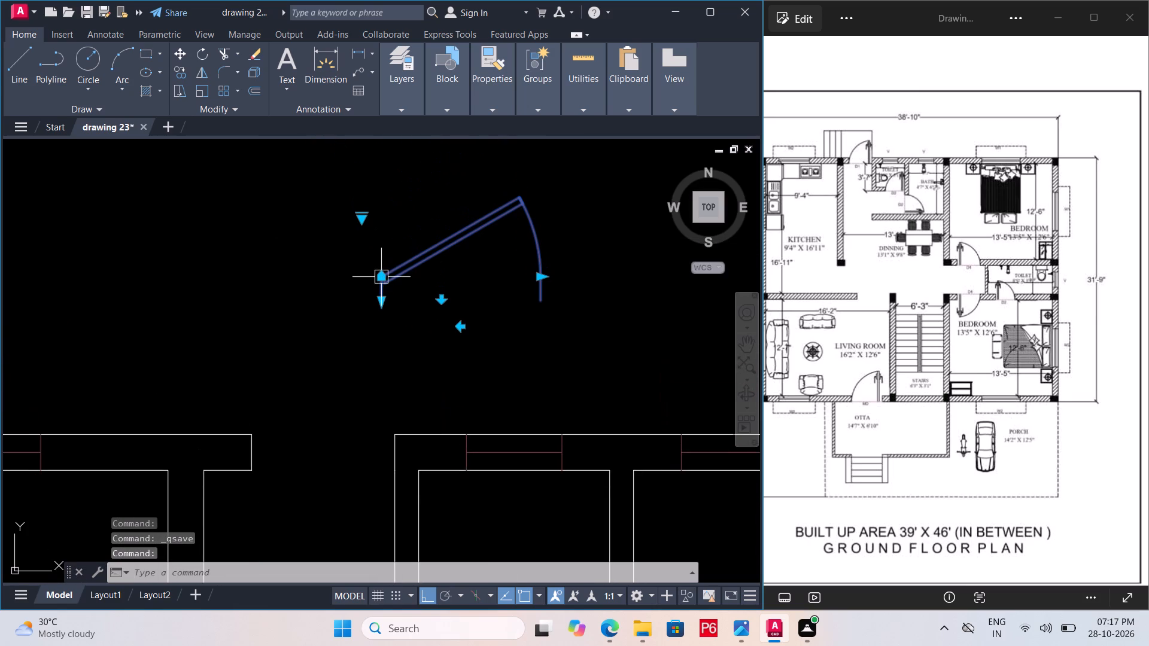
click(363, 214)
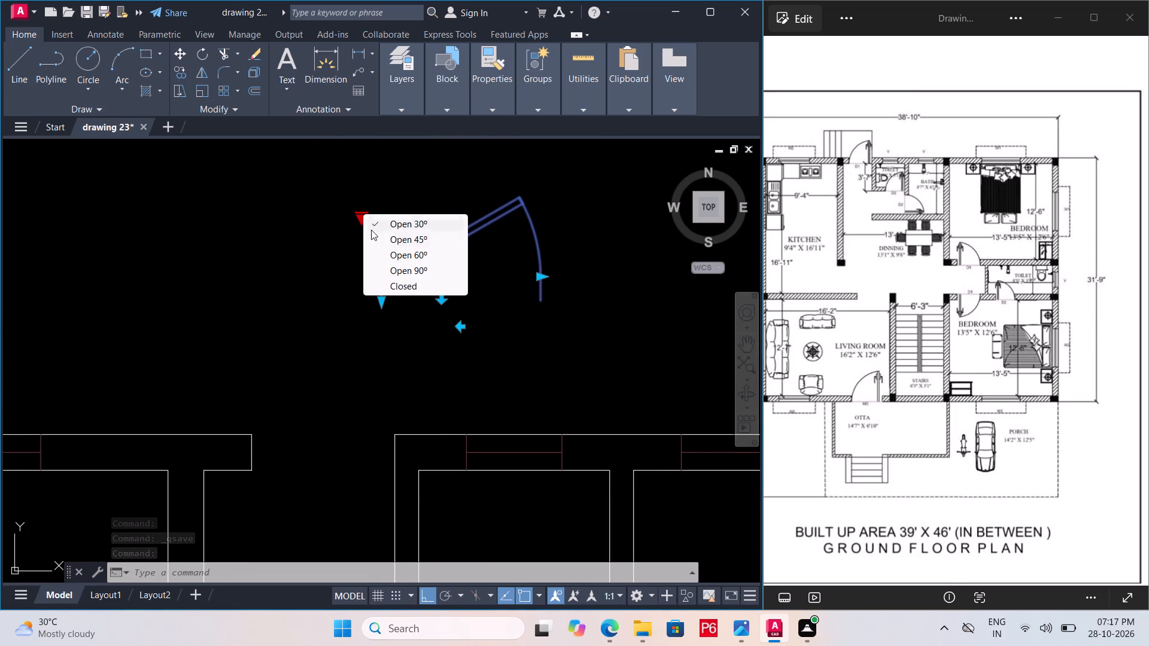
click(405, 267)
key(space)
click(318, 263)
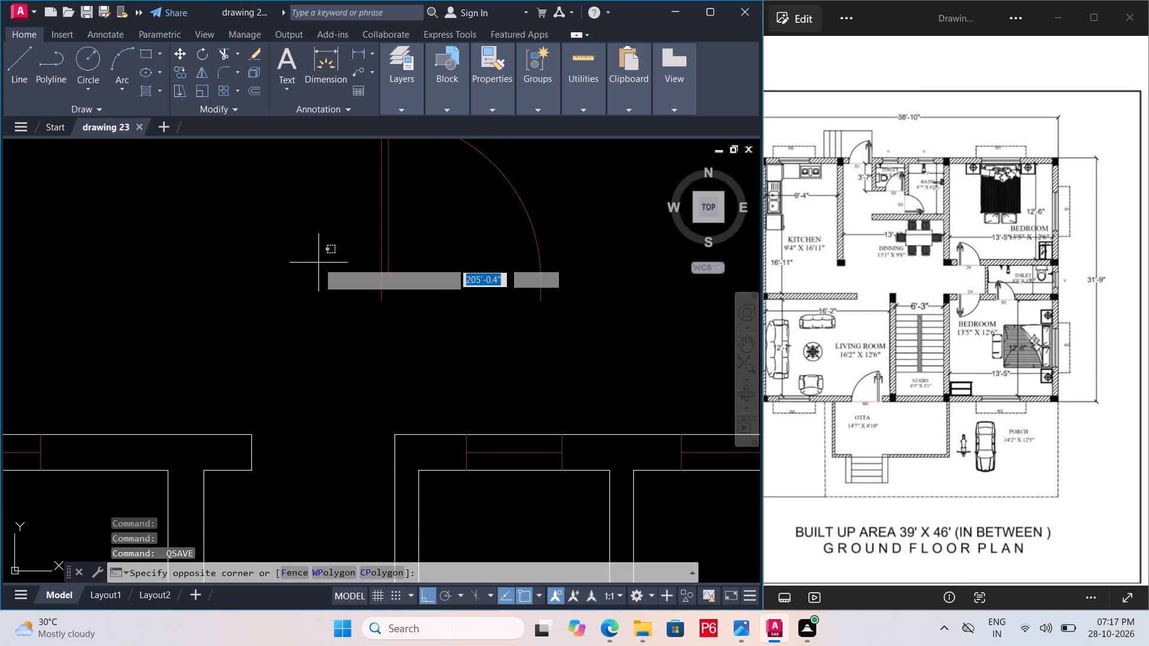
click(220, 295)
drag(222, 295, 229, 295)
click(305, 337)
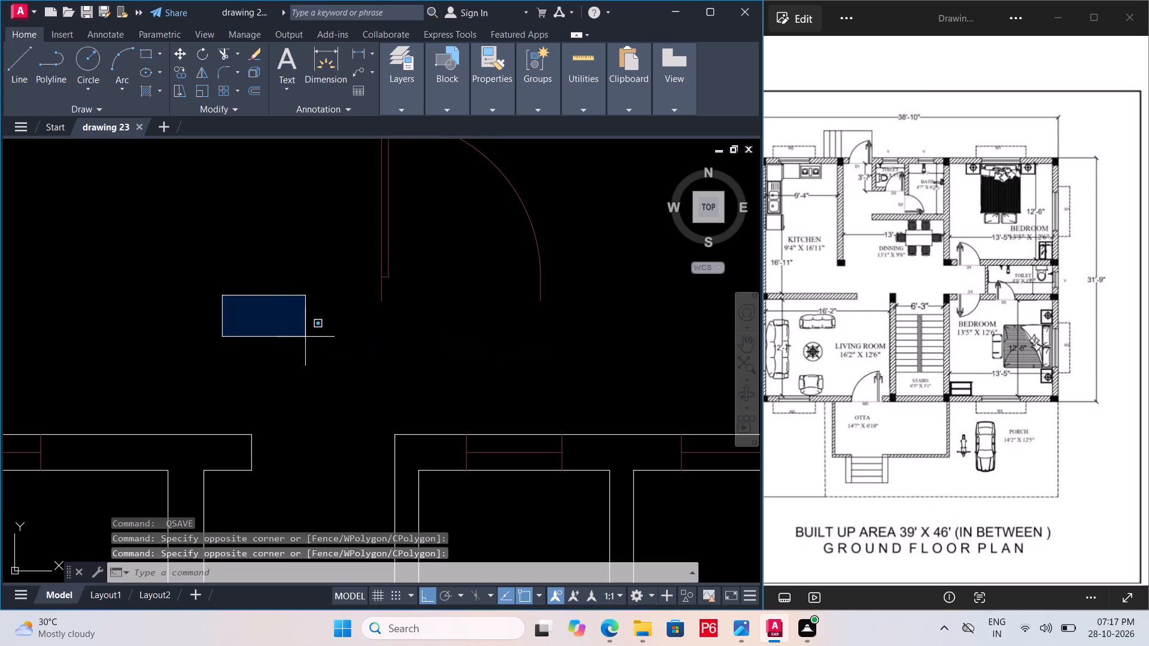
Mirror the door block about a vertical line just west of it, keeping the original door.
scroll(281, 361, down, 1)
key(space)
click(345, 307)
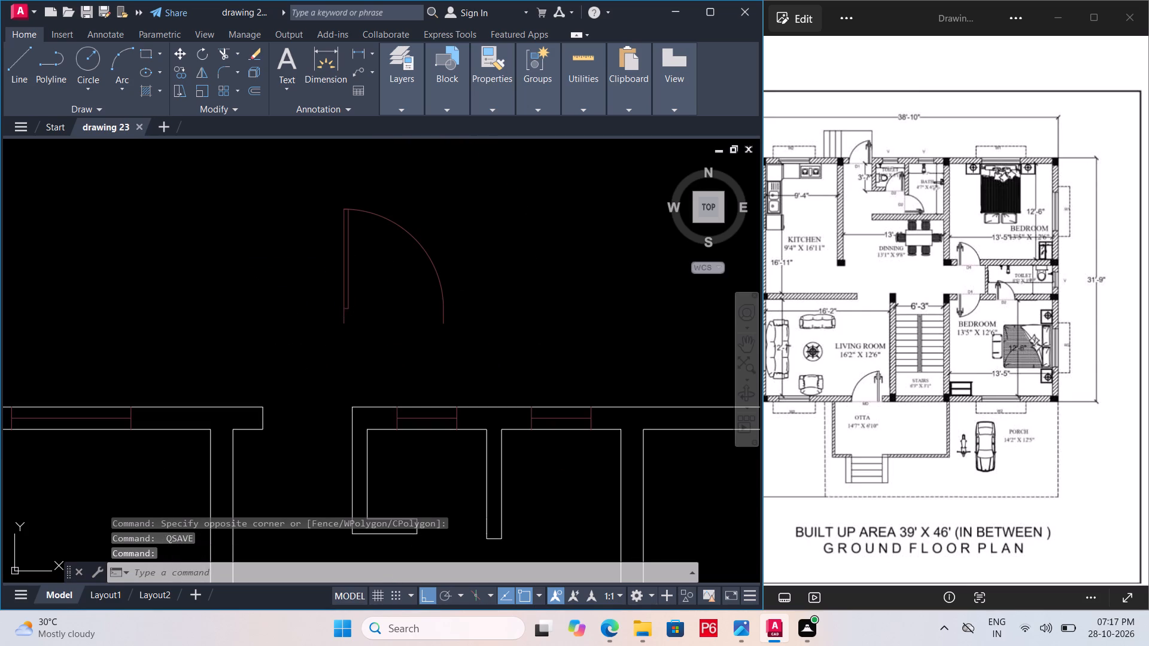
key(m)
text(i)
key(space)
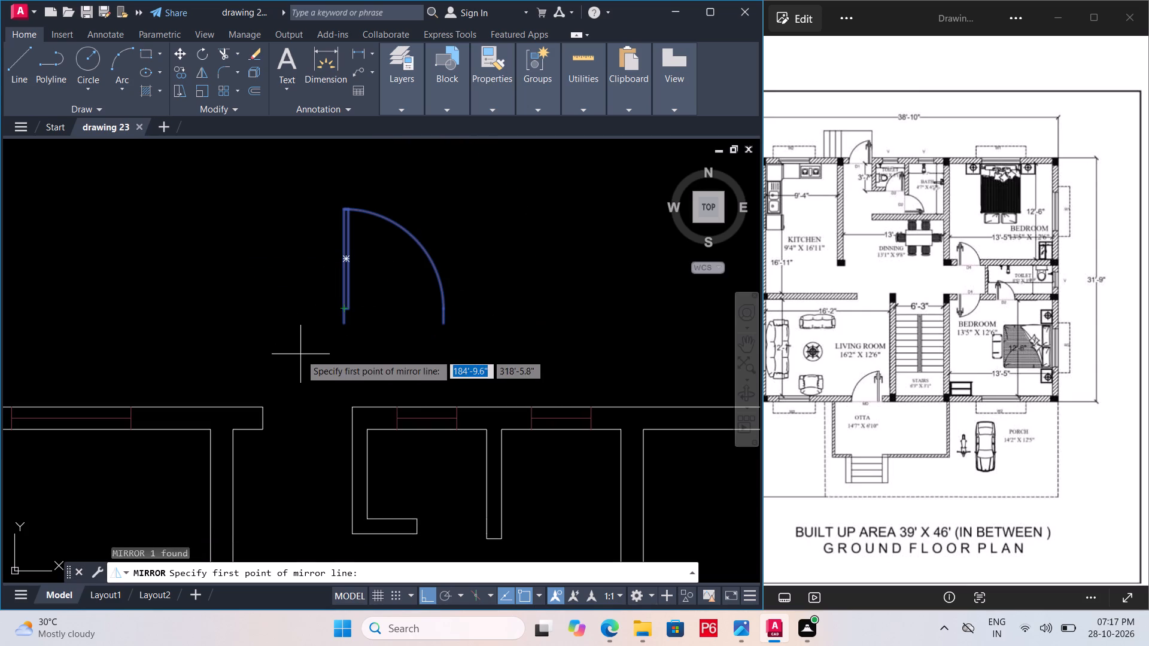
click(300, 354)
click(291, 159)
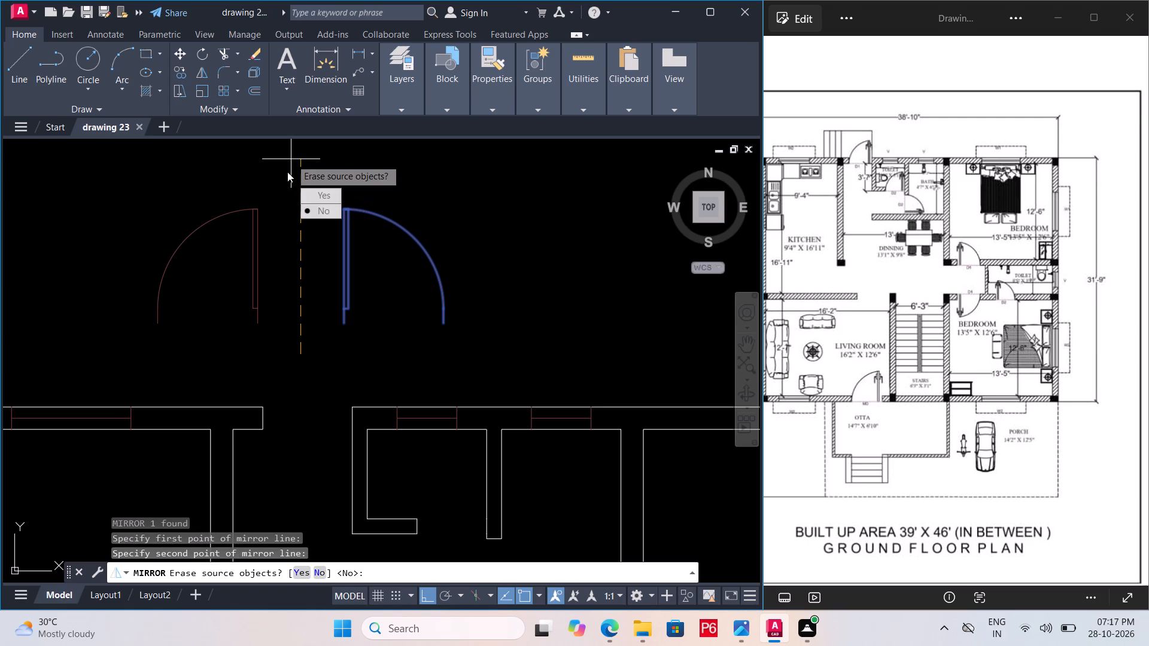
drag(323, 211, 291, 159)
key(space)
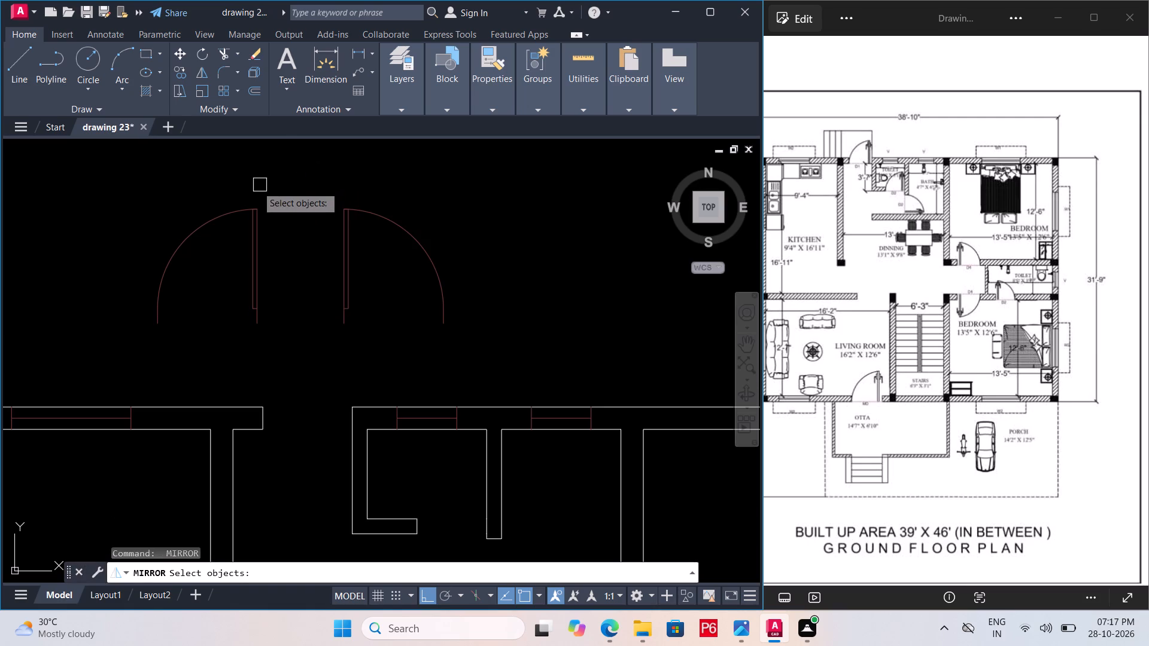
key(Escape)
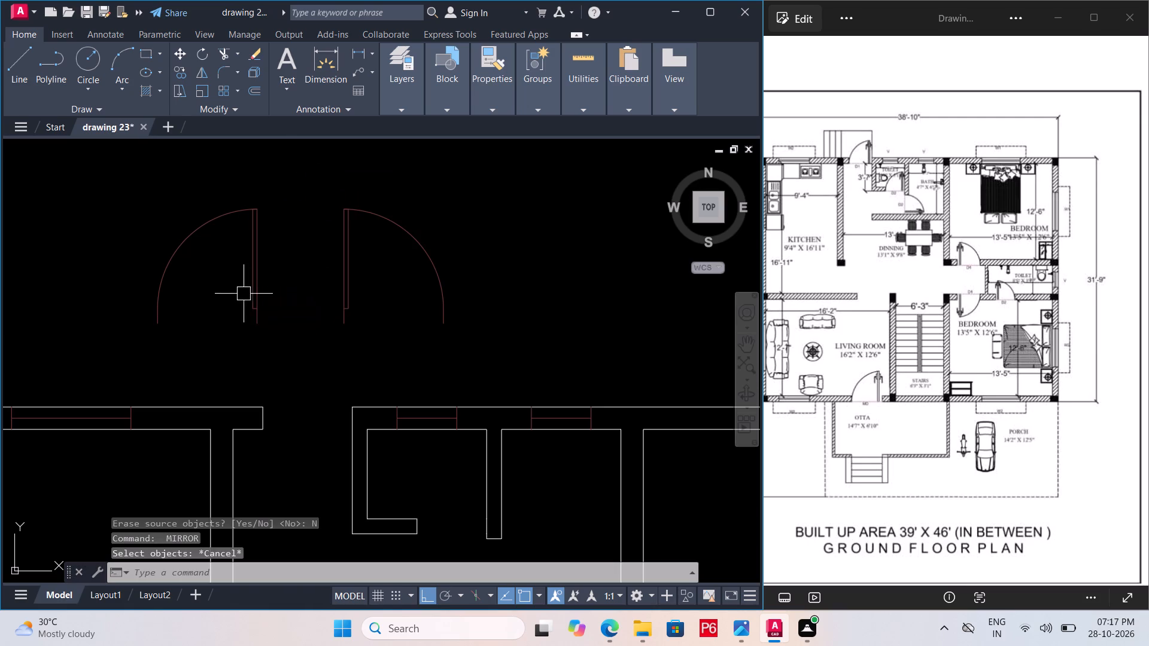
Save the drawing with both door blocks.
key(ctrl+s)
key(ctrl+s)
key(ctrl+s)
key(ctrl+s)
key(ctrl+s)
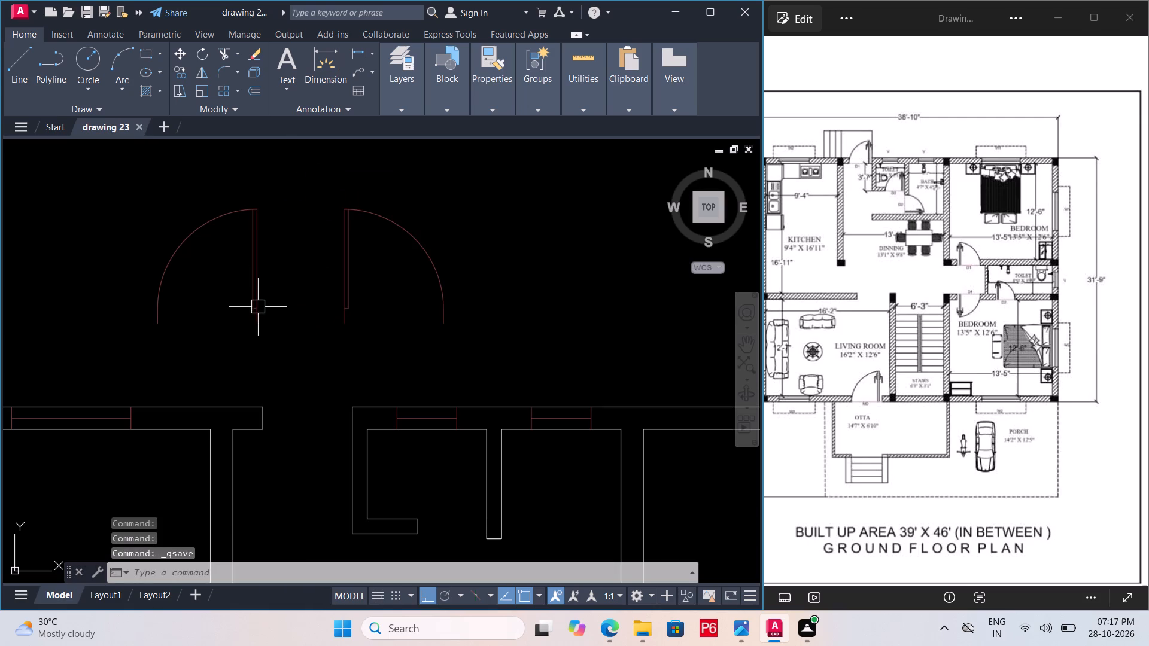
key(ctrl+s)
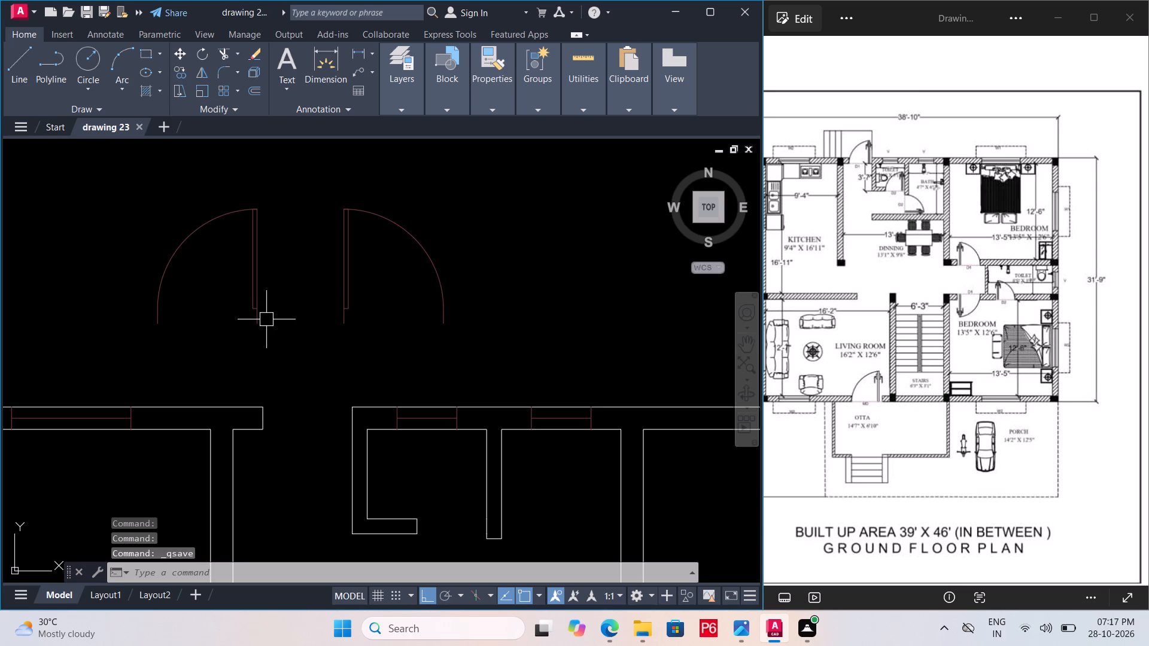
Move the mirrored west door block into the north wall opening, hinging it at the inner corner of the opening's east jamb.
click(254, 315)
key(m)
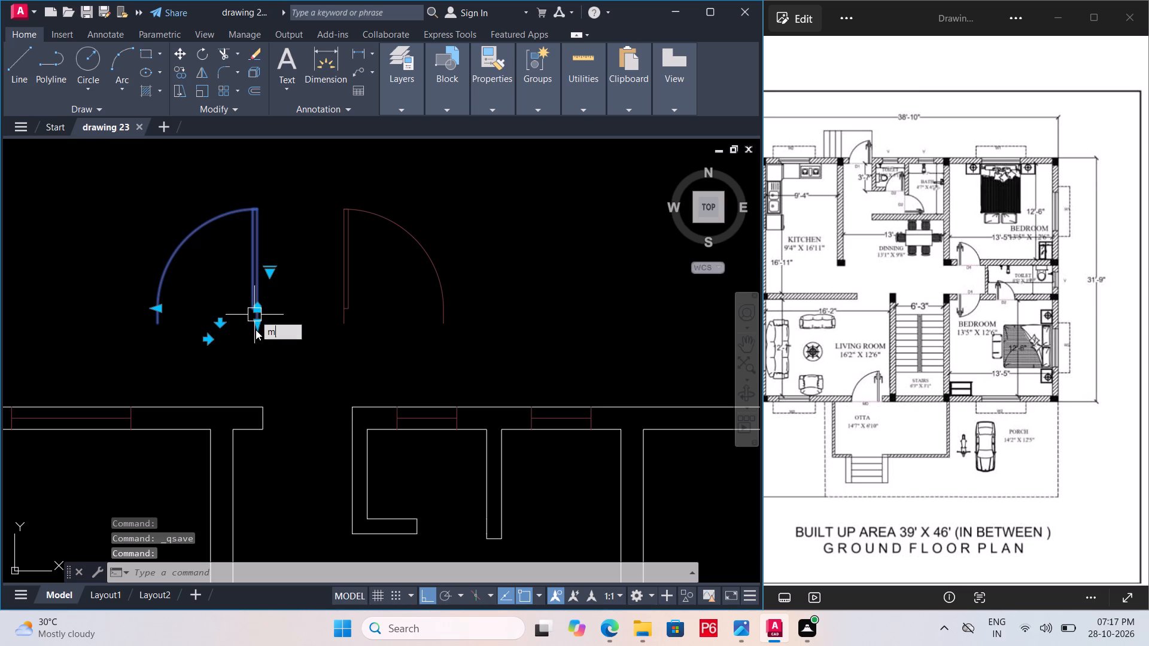
key(space)
click(256, 325)
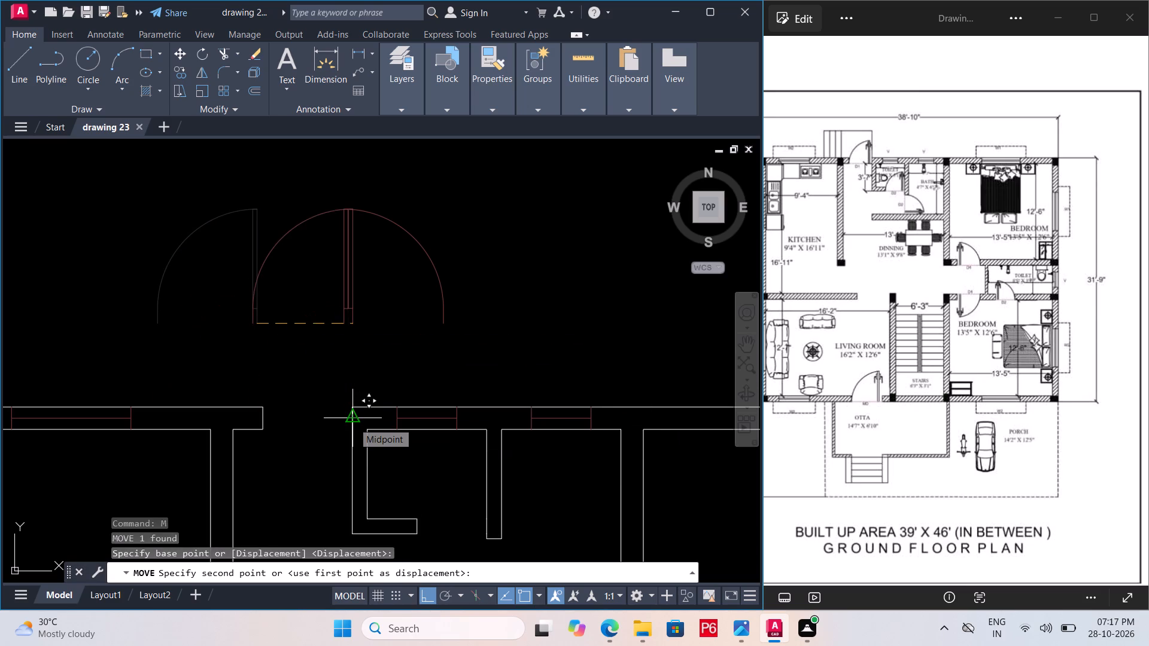
key(F8)
scroll(344, 438, up, 1)
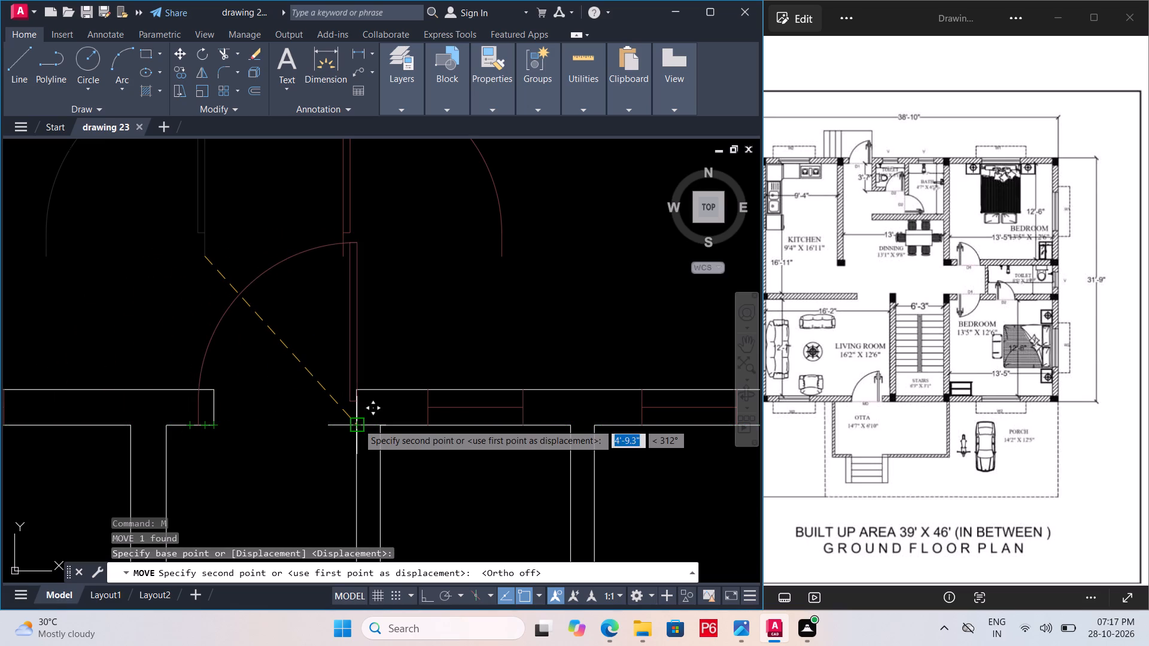
click(358, 423)
key(space)
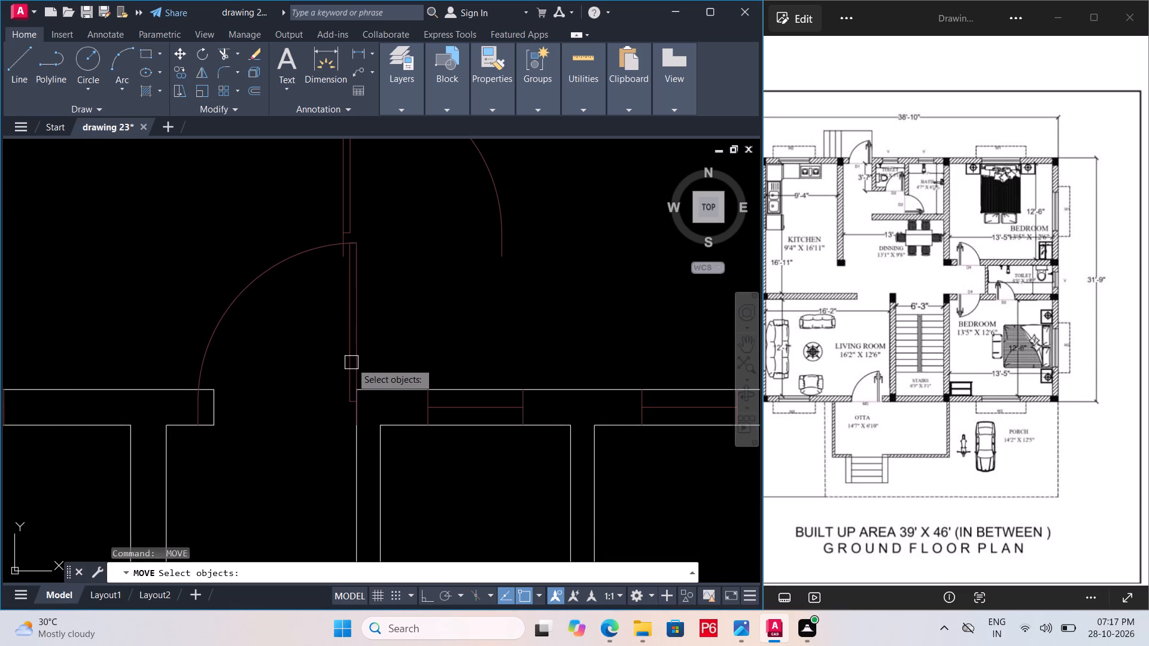
key(Escape)
Save the drawing with the door placed in the north wall opening.
key(ctrl+s)
key(ctrl+s)
key(ctrl+s)
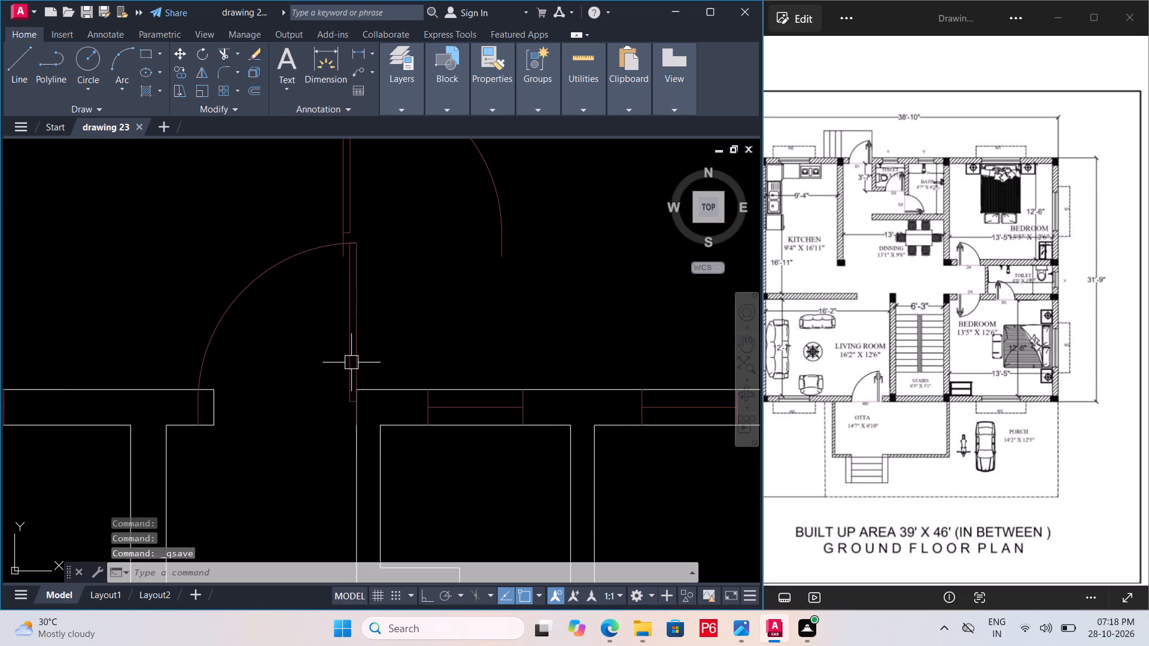
key(ctrl+s)
Scale the north wall door block by about 0.9 from its hinge corner to fit the opening's width.
click(351, 362)
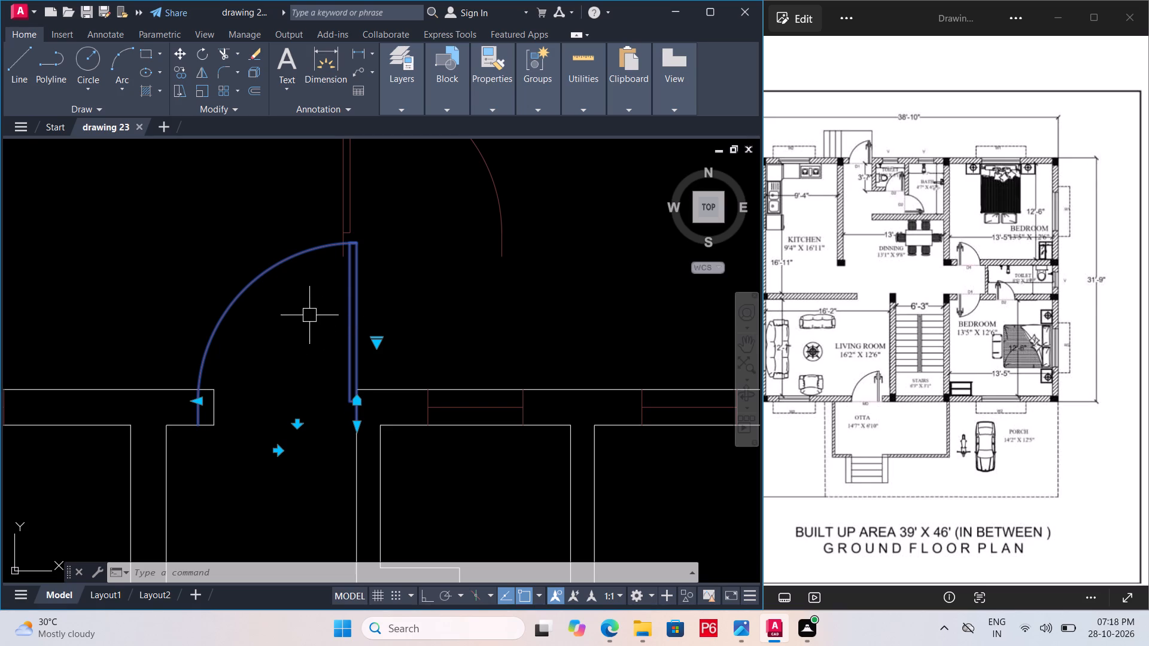
text(sc)
key(Return)
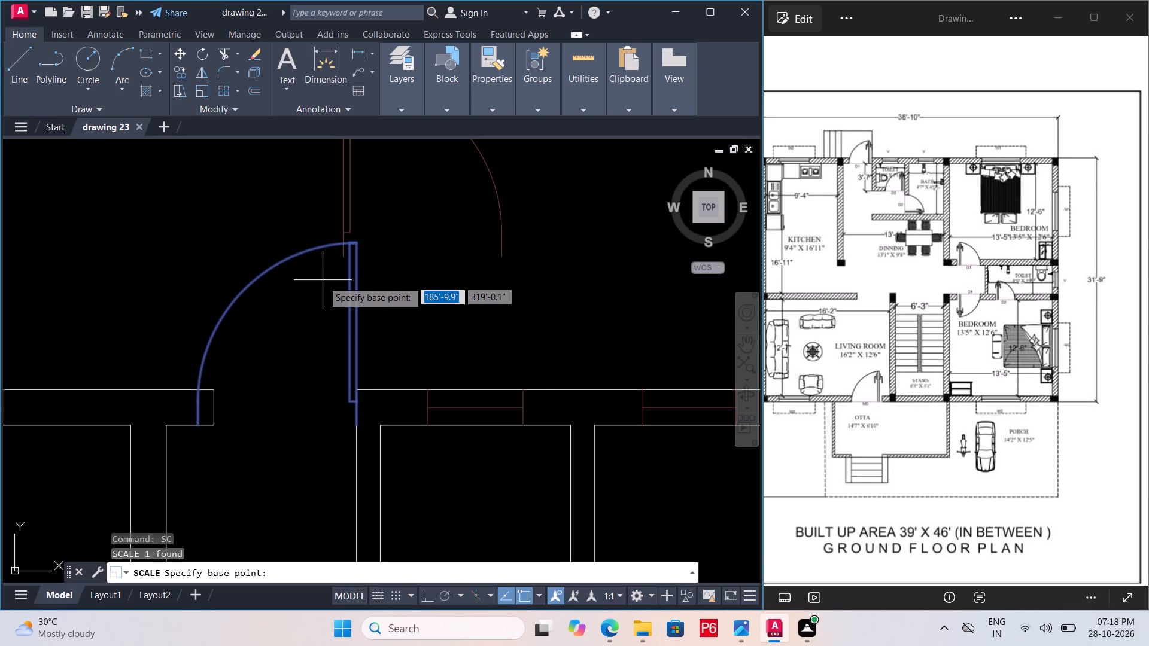
click(357, 423)
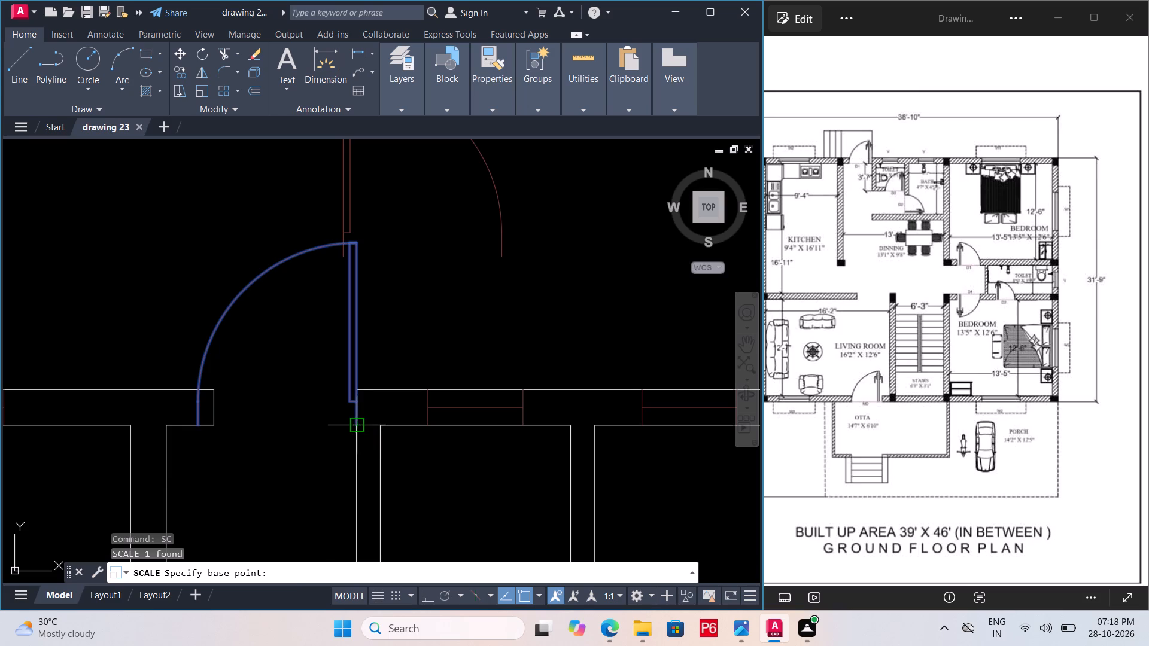
click(435, 450)
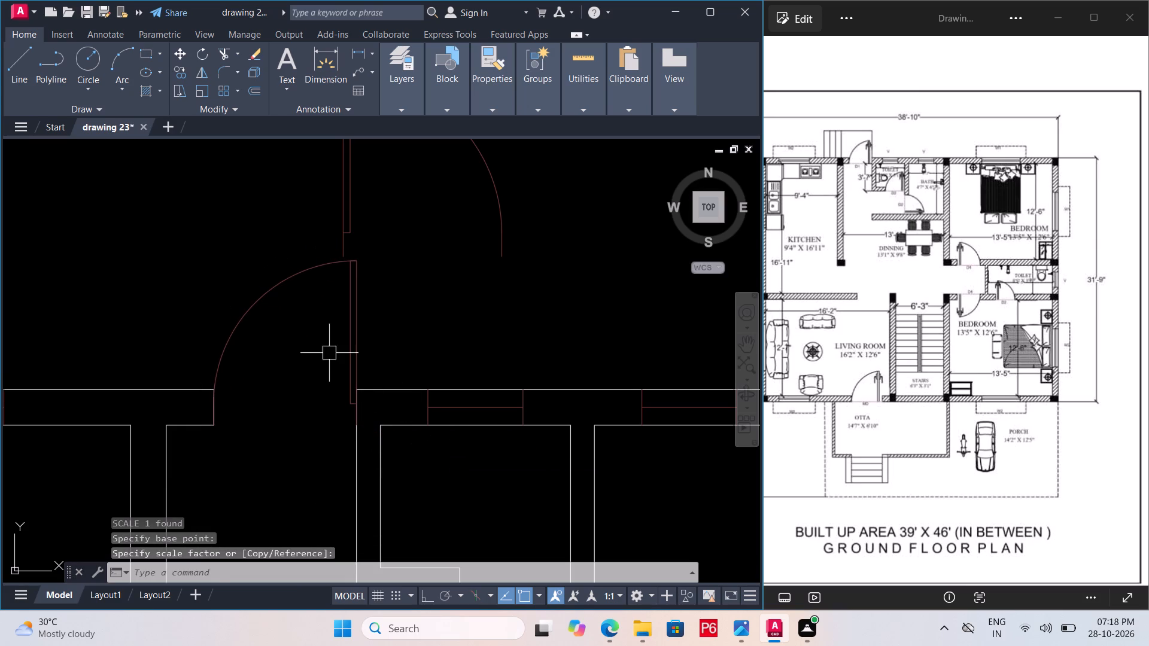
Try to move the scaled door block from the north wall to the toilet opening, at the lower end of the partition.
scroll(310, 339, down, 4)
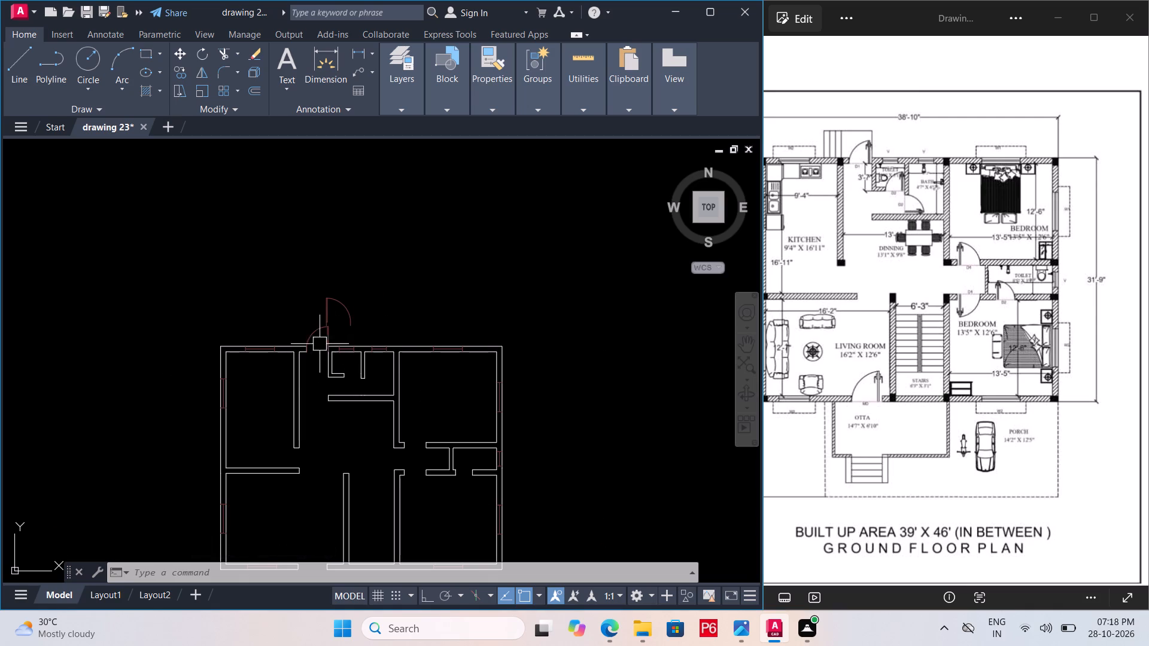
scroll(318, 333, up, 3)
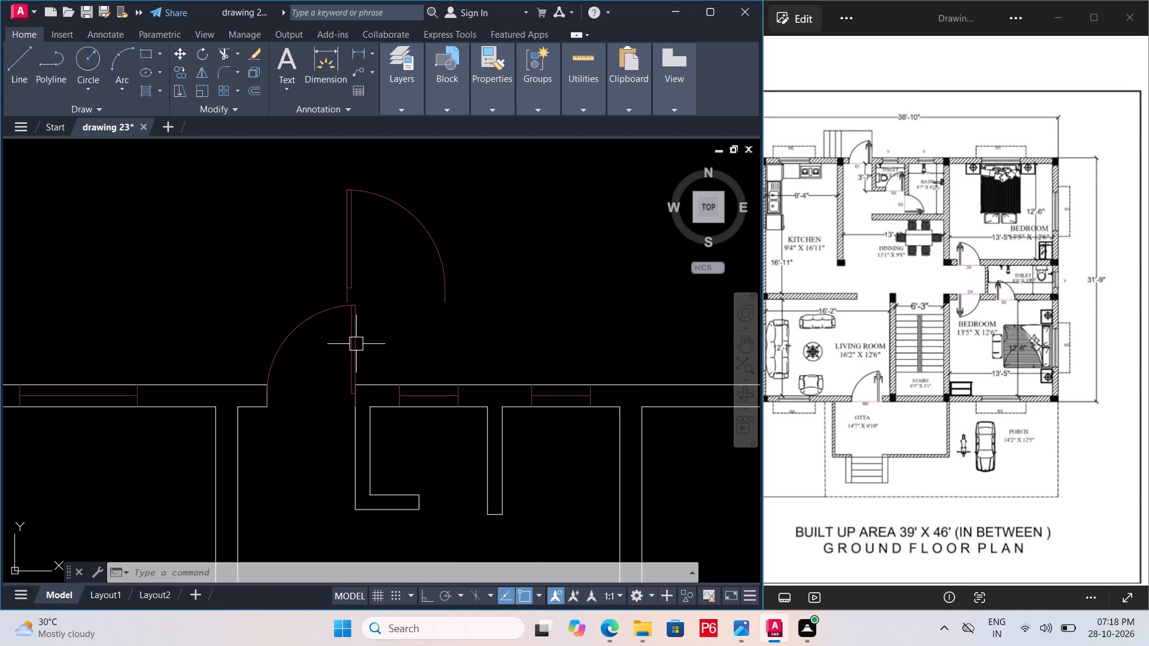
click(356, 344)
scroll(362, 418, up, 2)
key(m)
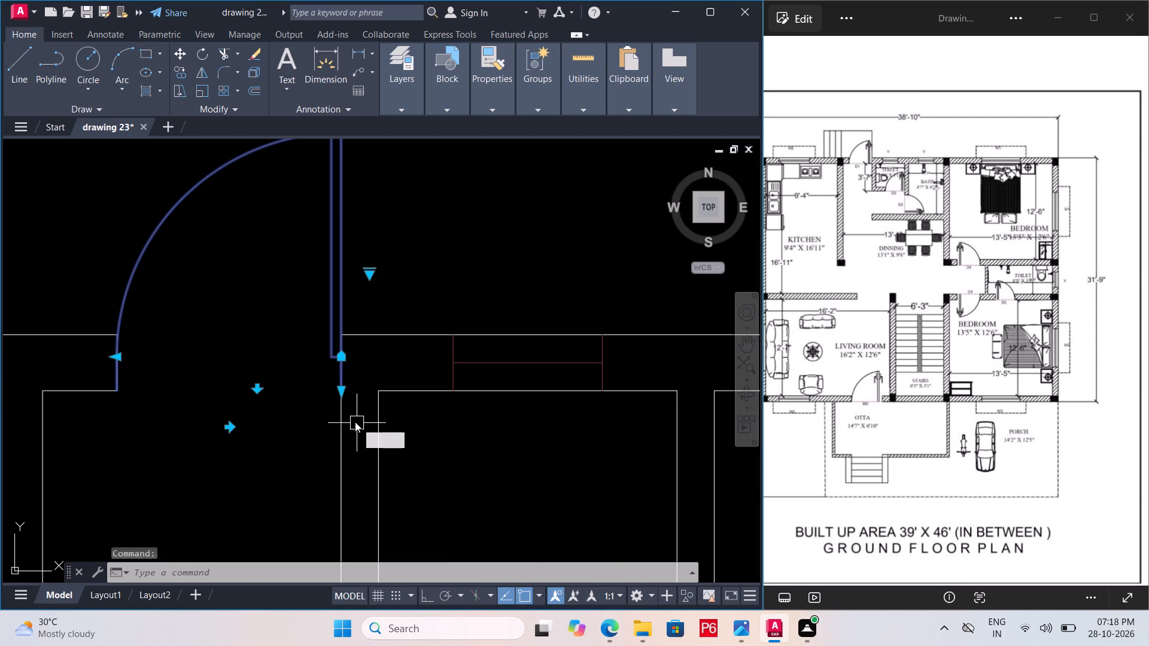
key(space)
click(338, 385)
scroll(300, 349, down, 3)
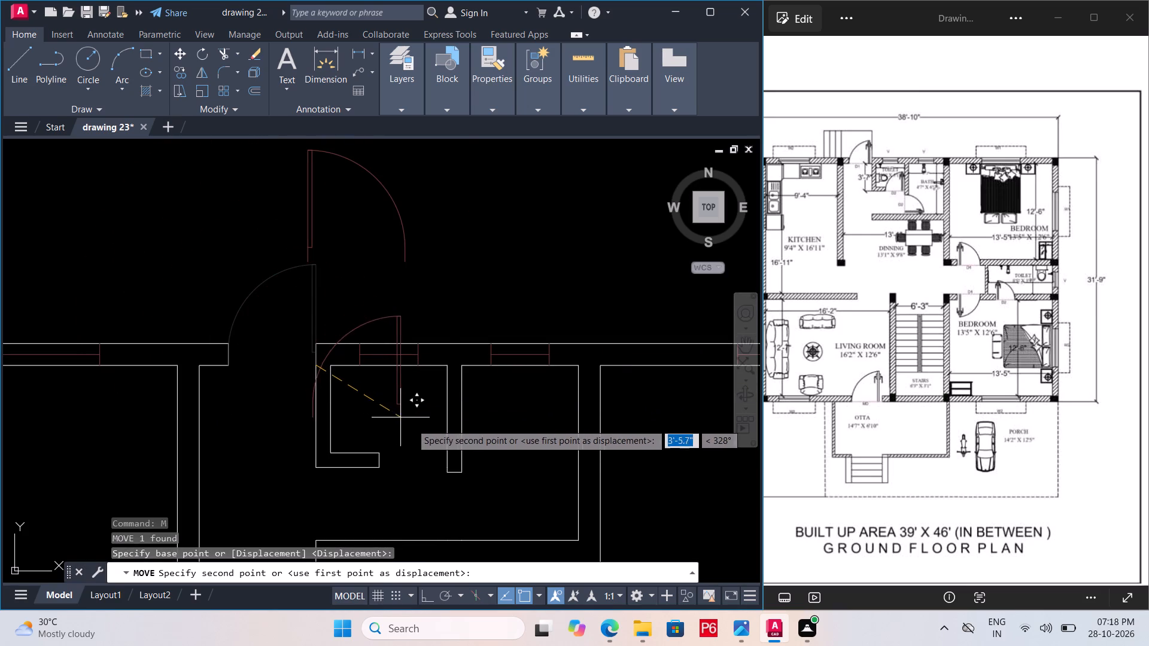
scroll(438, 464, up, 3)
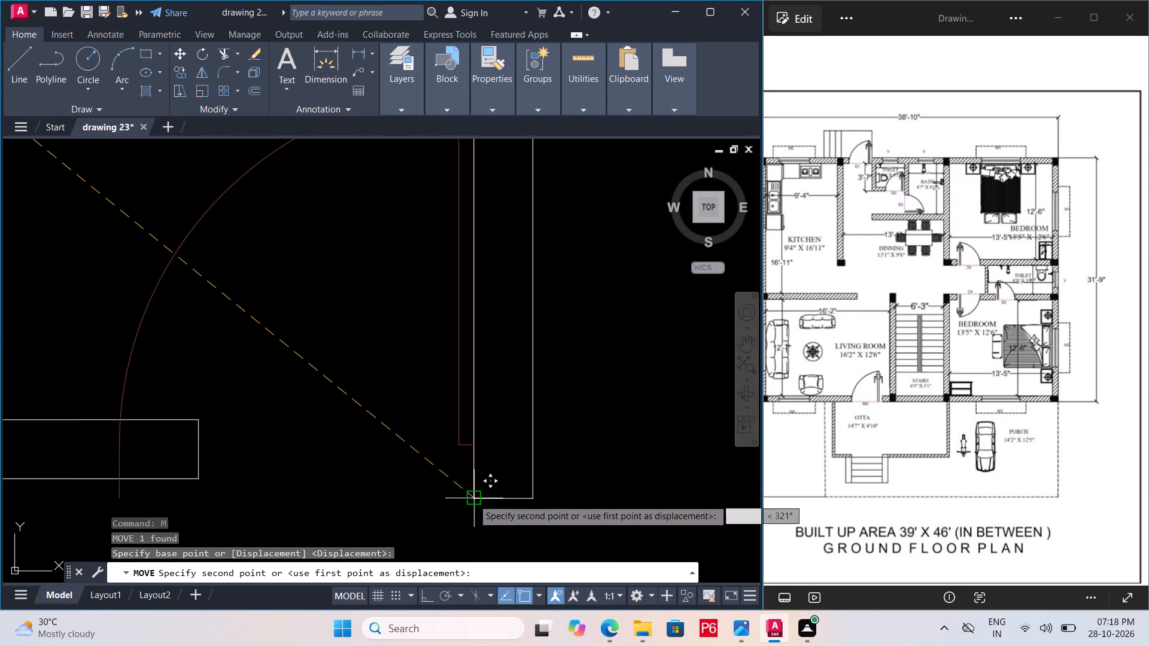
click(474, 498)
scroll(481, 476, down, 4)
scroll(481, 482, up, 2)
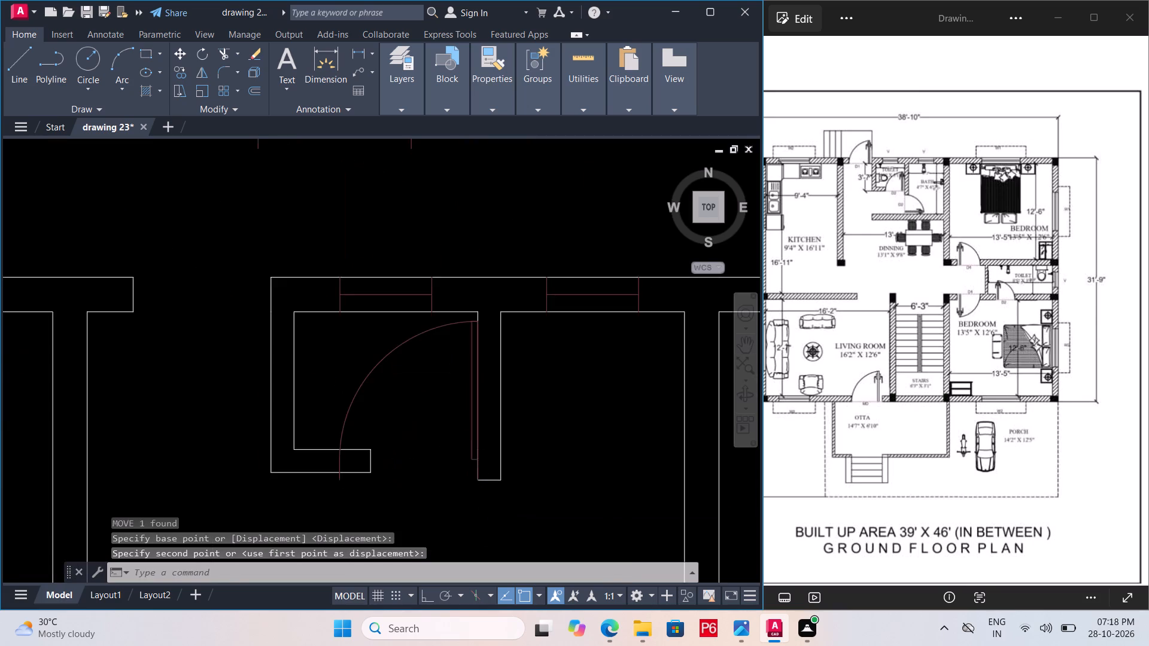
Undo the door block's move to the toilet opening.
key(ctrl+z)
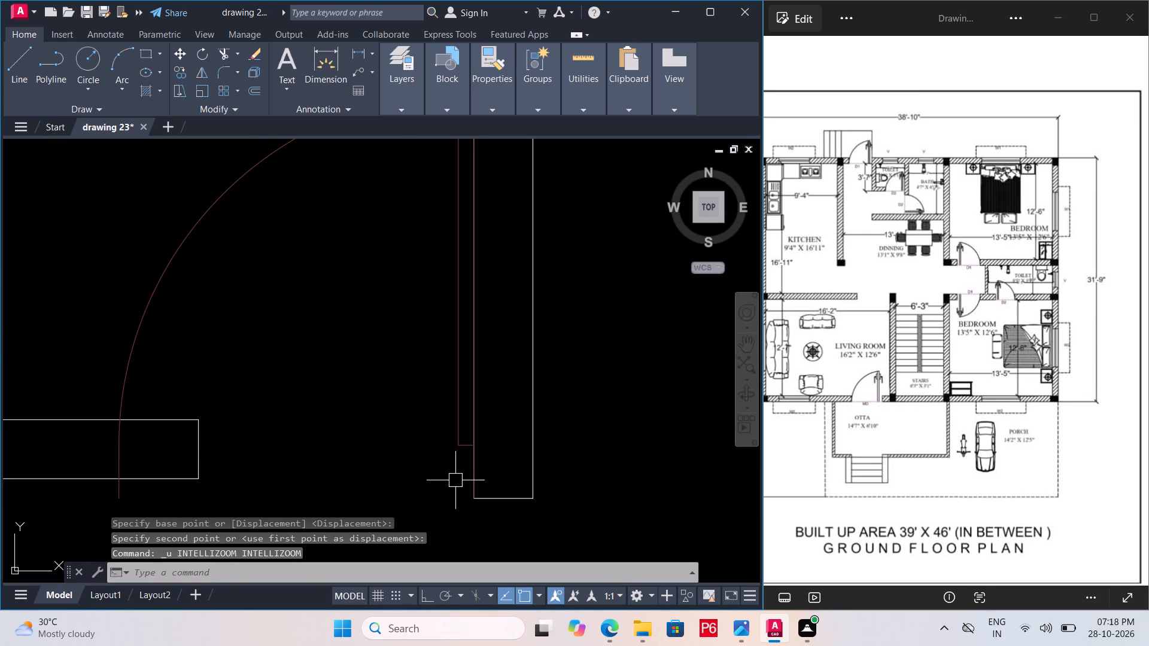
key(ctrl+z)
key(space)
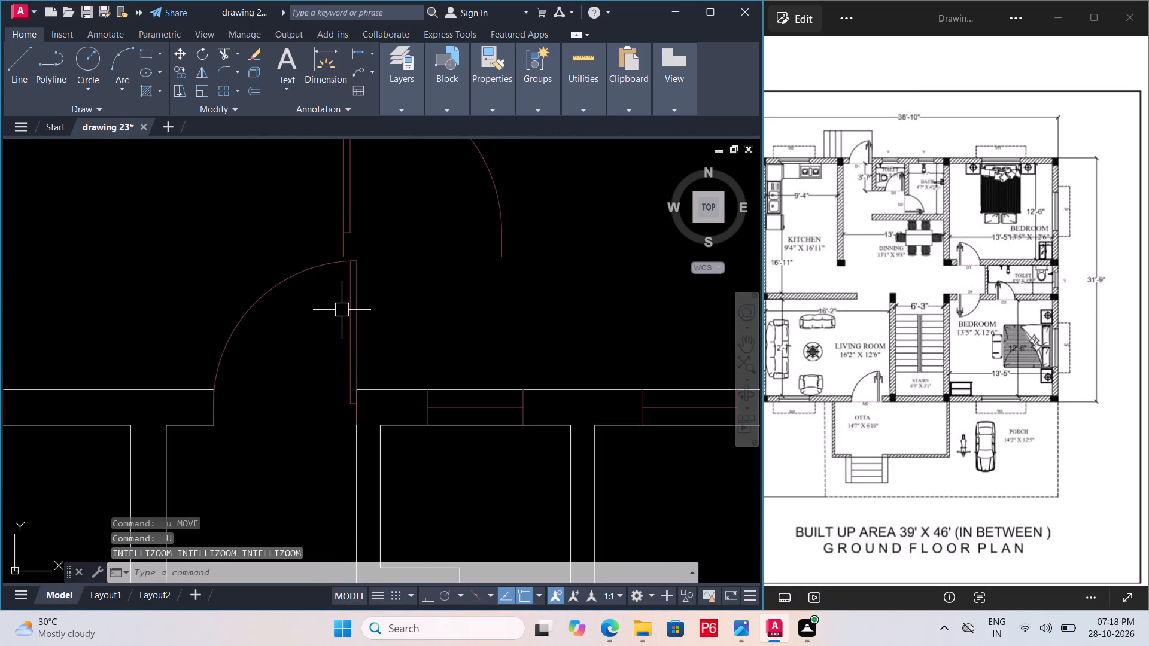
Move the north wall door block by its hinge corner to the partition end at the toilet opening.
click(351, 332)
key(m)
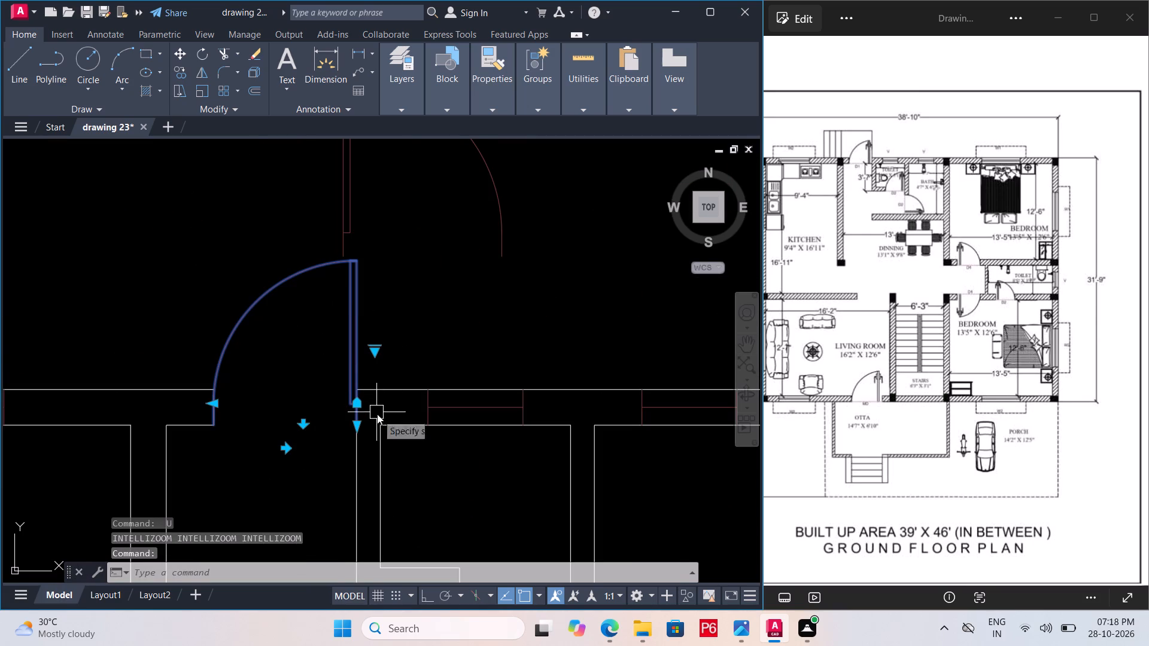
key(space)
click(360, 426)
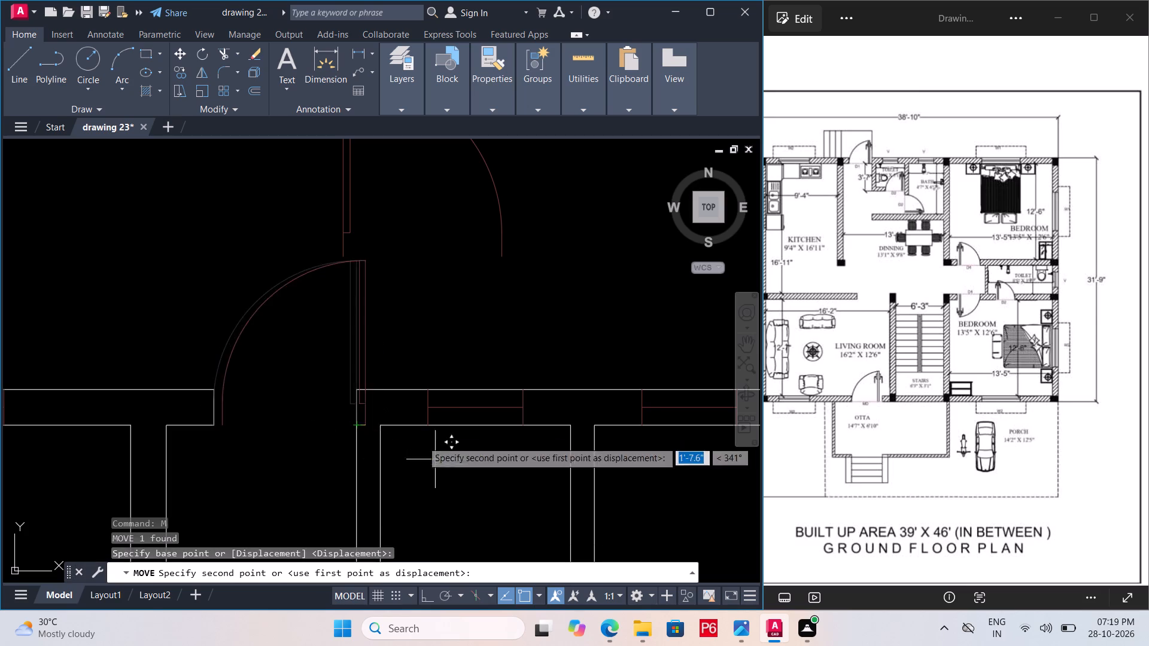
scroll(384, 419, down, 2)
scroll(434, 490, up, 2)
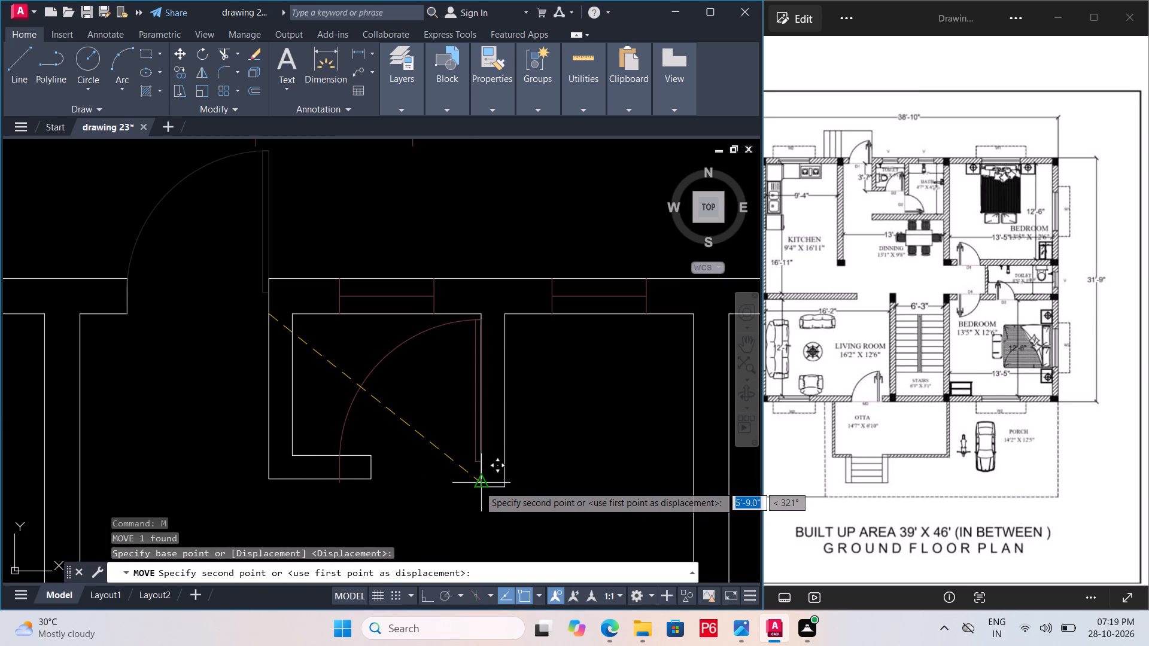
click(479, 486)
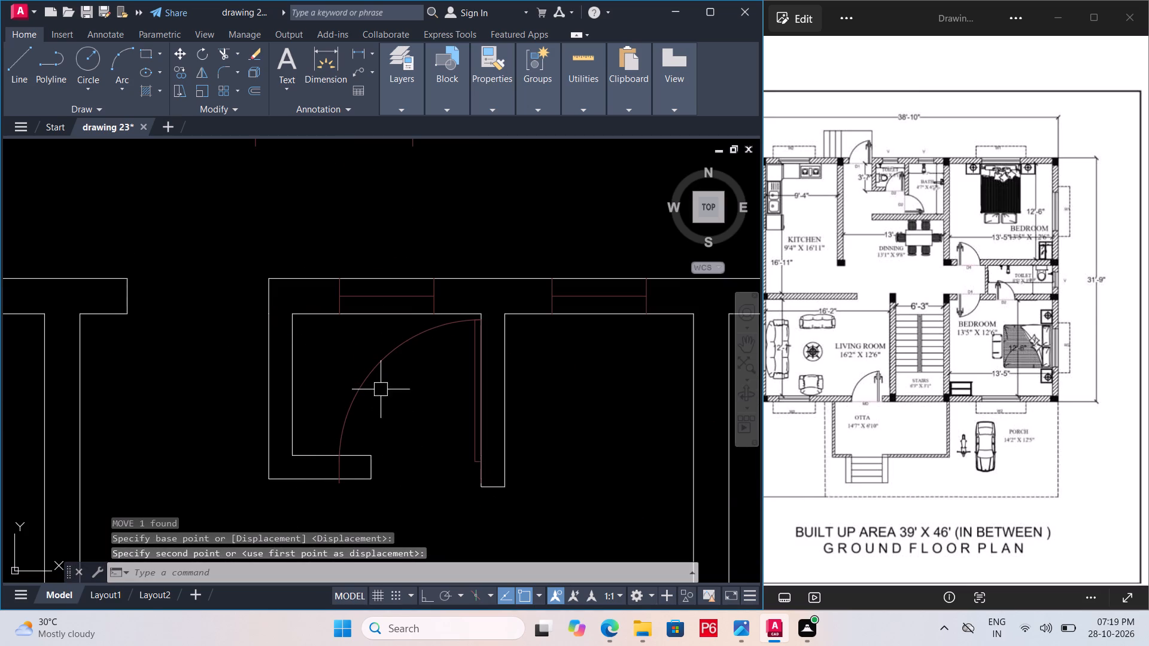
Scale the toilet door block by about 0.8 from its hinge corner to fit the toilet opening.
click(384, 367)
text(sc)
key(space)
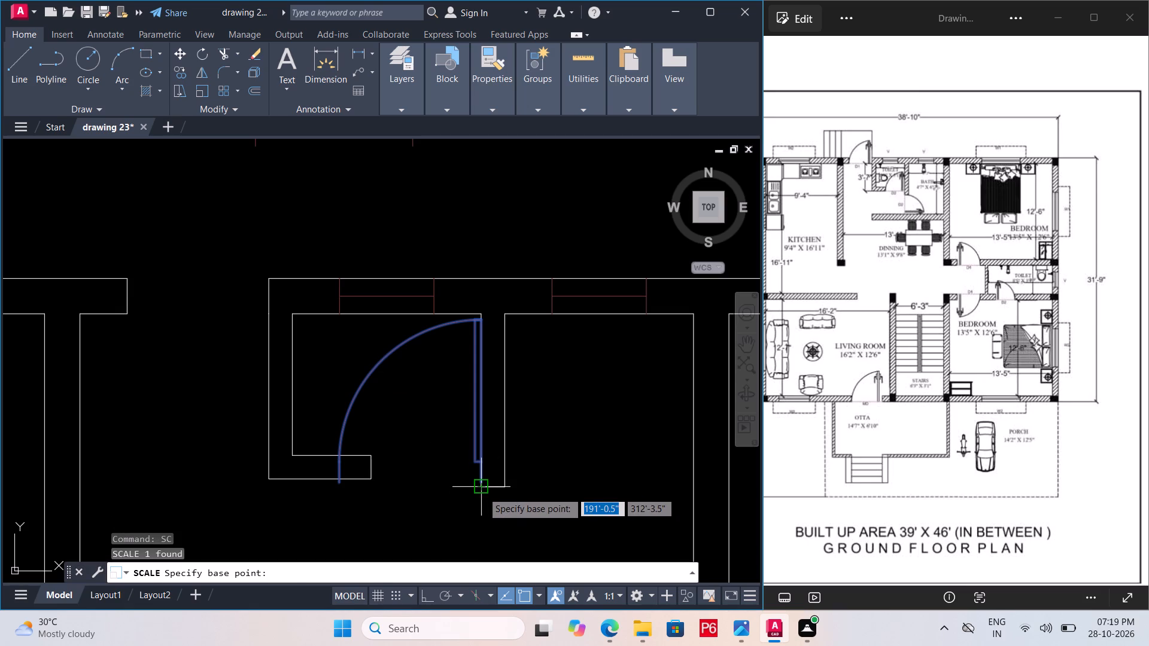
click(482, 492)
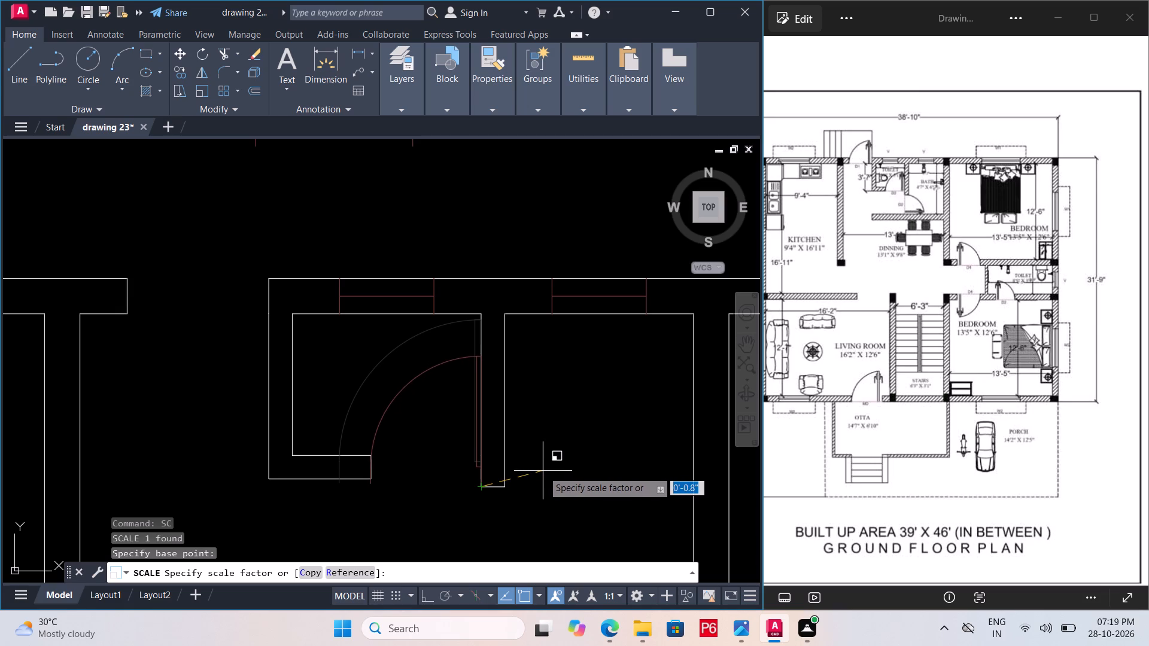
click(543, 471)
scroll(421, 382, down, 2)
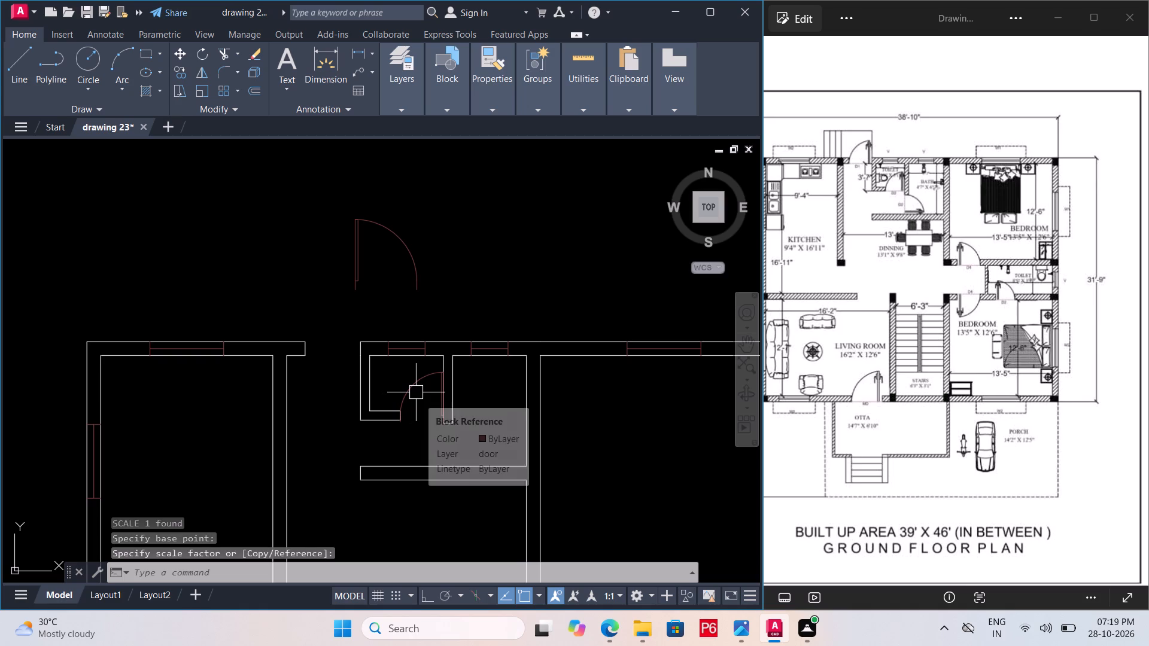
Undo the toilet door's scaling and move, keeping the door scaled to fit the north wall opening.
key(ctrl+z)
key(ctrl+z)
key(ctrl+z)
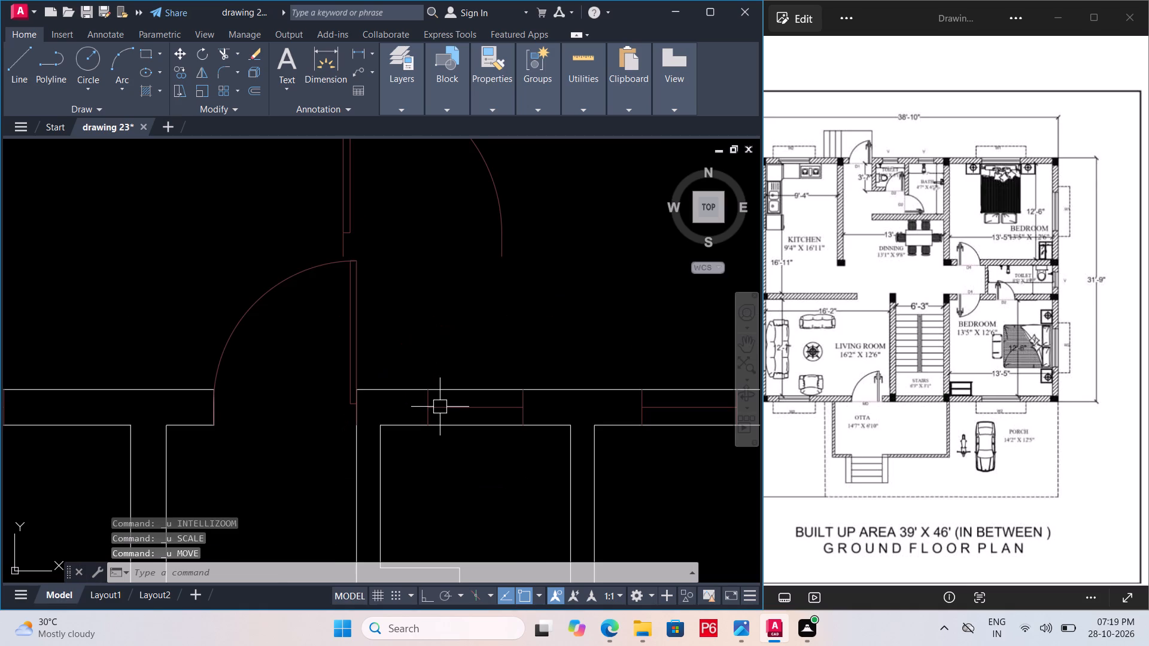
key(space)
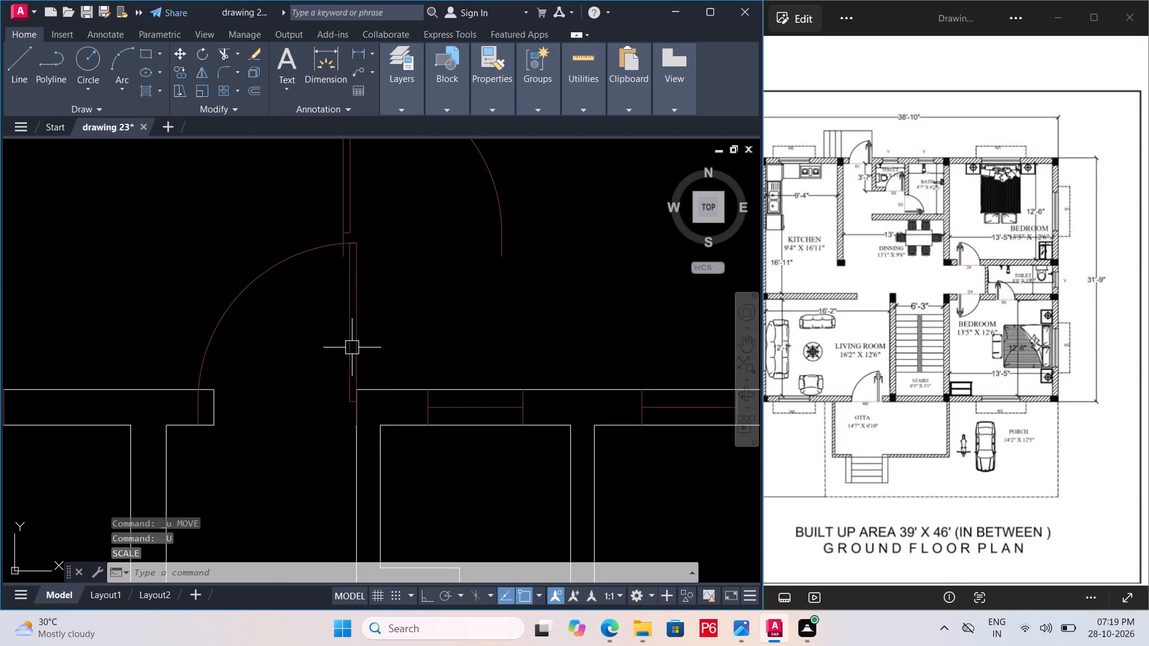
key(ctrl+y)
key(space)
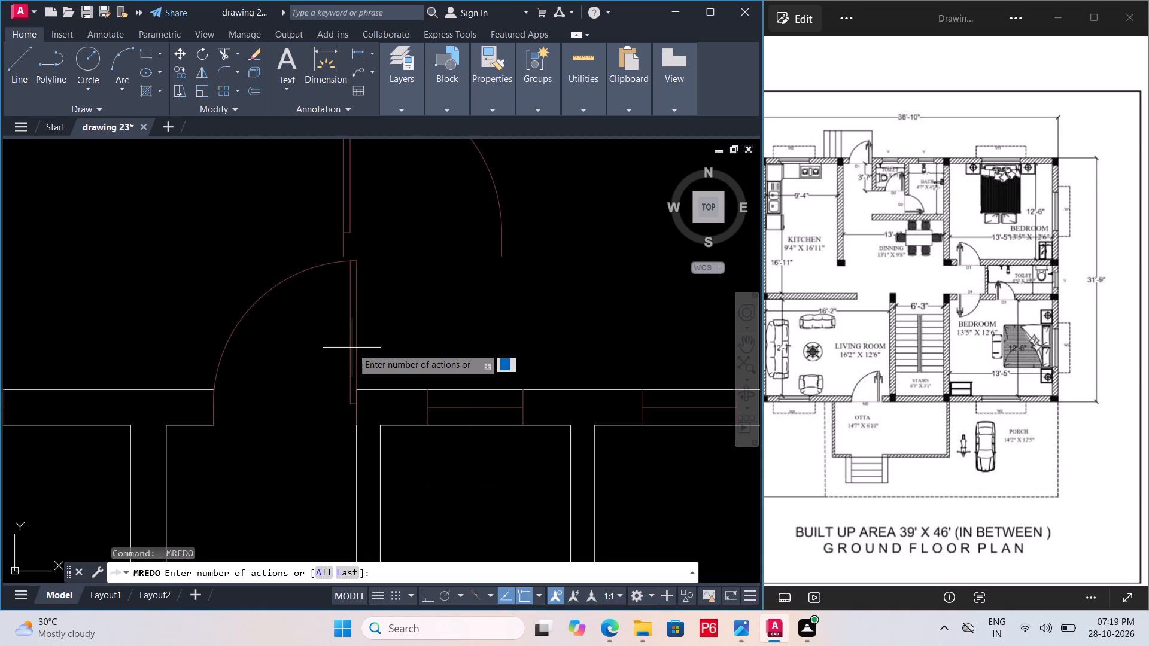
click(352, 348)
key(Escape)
Save the drawing with the fitted door in the north wall opening.
key(ctrl+s)
key(ctrl+s)
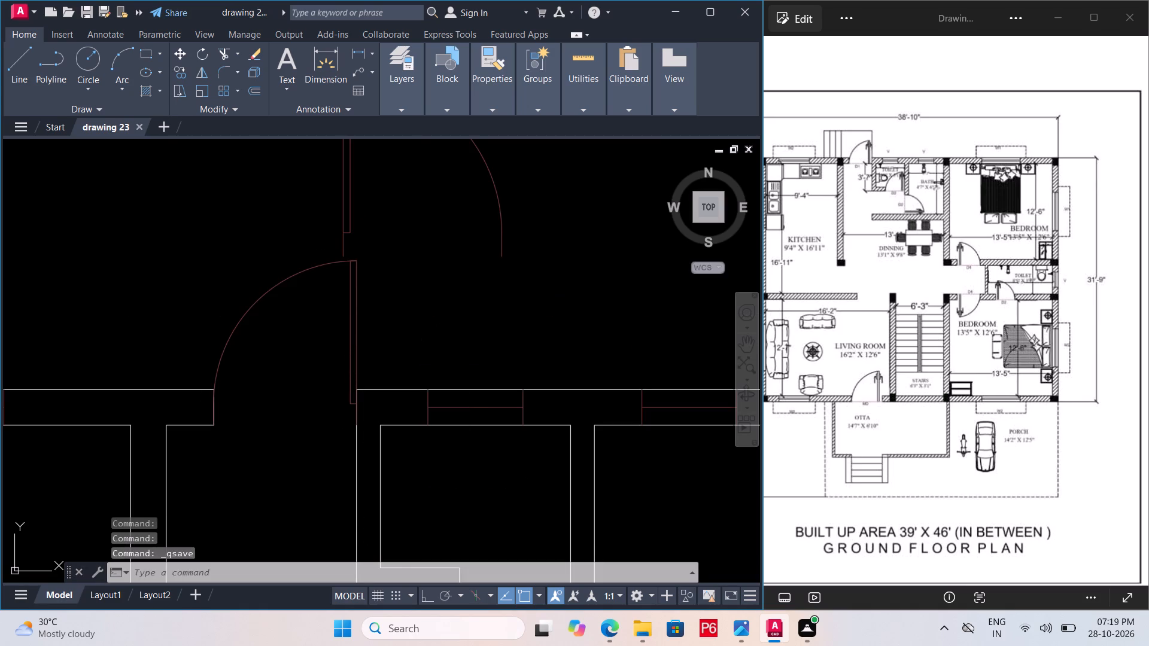
key(ctrl+s)
key(ctrl+s)
key(ctrl+s)
Copy the north wall door block by its hinge corner to the partition end at the toilet opening.
click(358, 340)
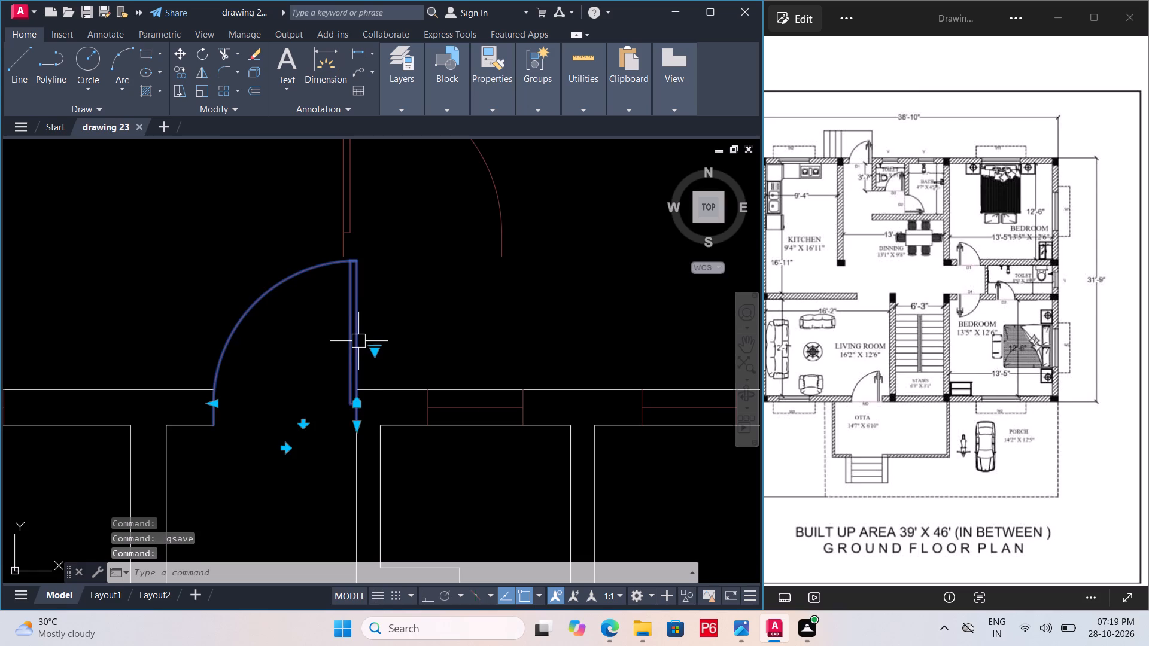
key(c)
key(o)
key(space)
click(360, 426)
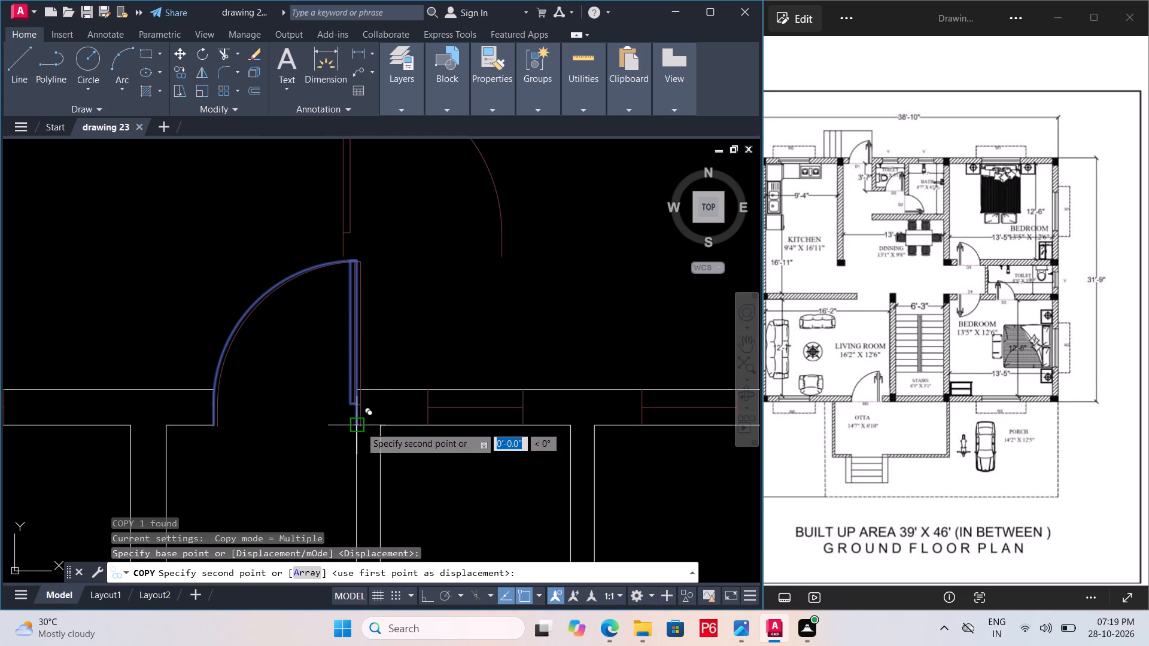
scroll(355, 357, down, 2)
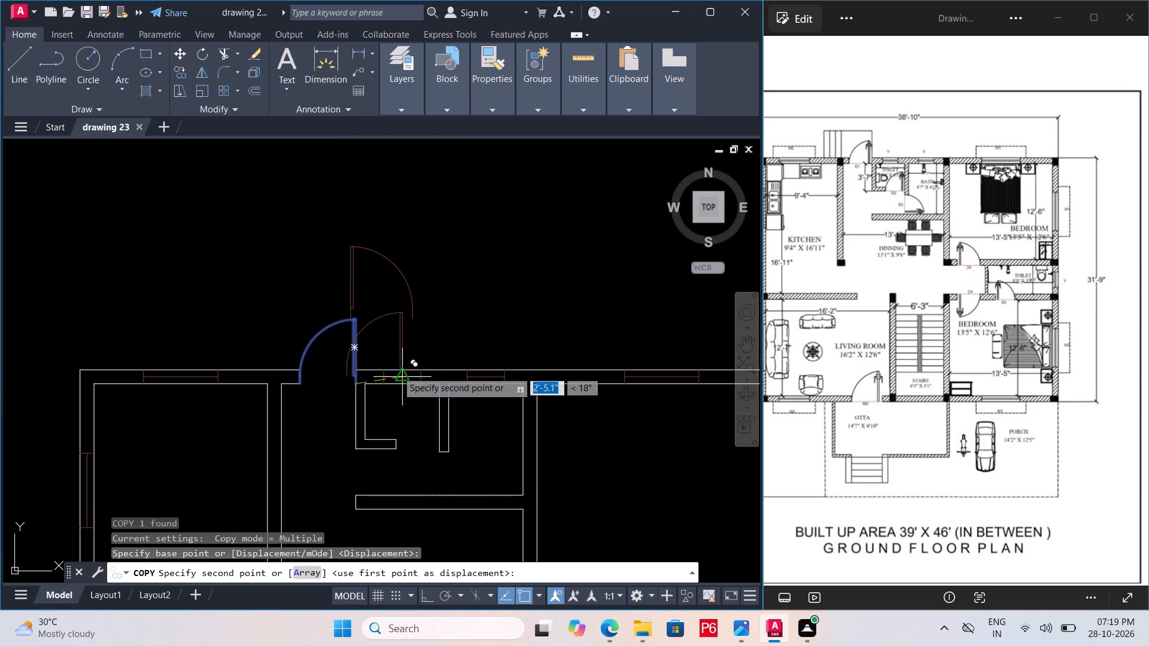
scroll(419, 469, up, 3)
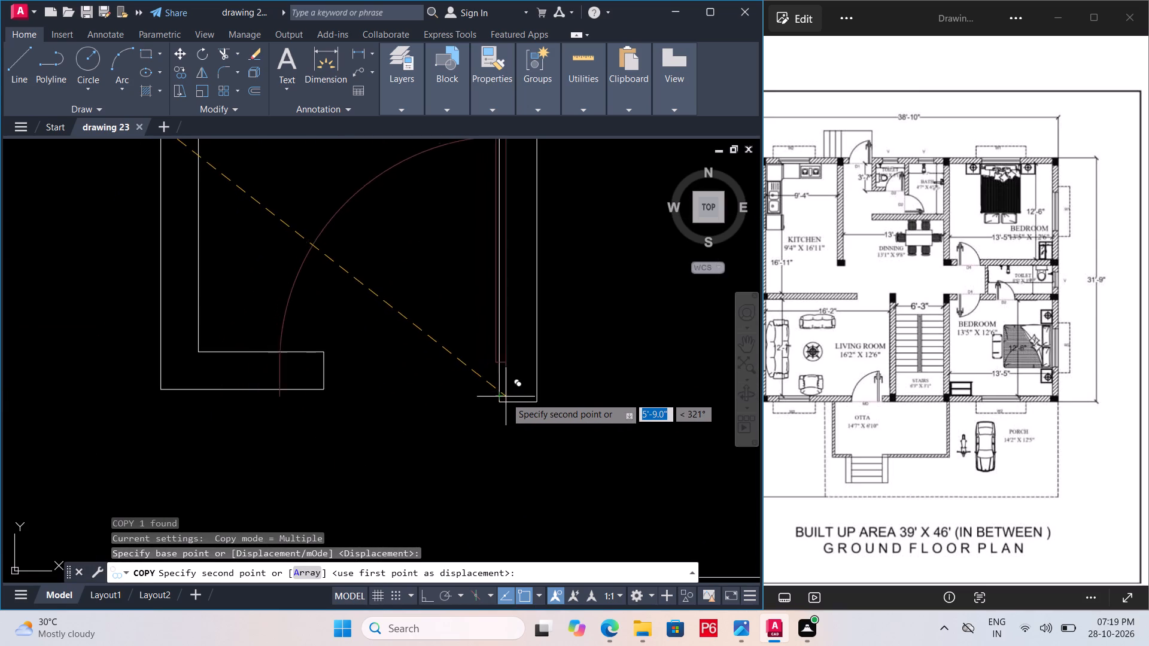
click(504, 397)
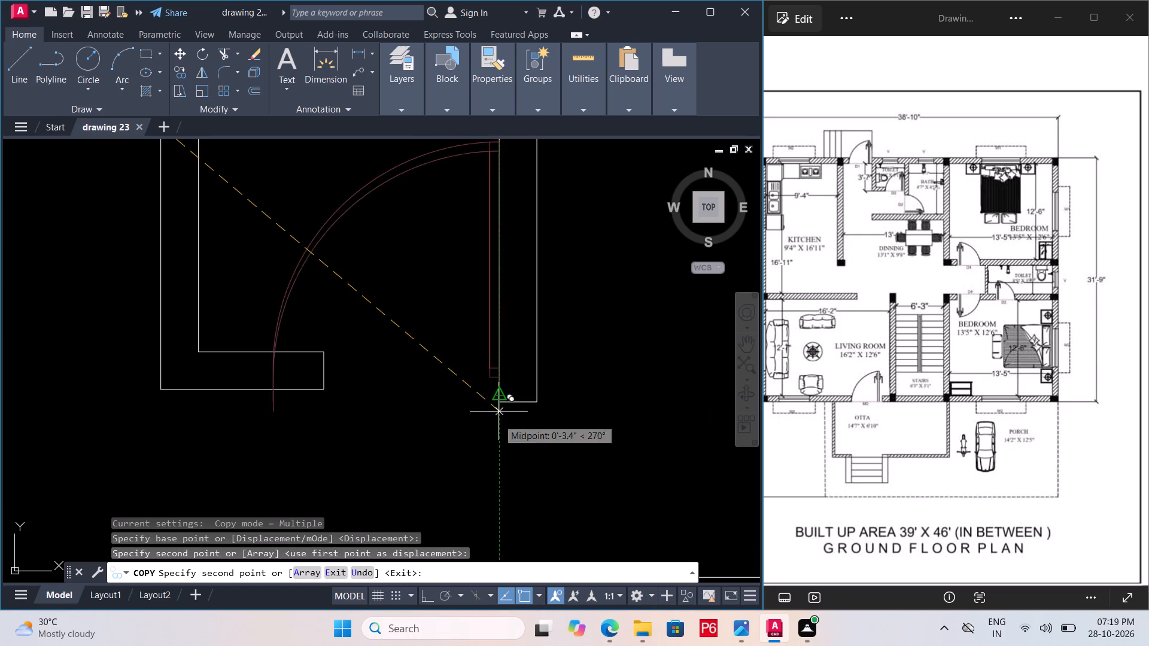
Place another copy of the door block at the east jamb of the living room's entrance opening in the south wall.
scroll(396, 330, down, 4)
scroll(439, 303, down, 4)
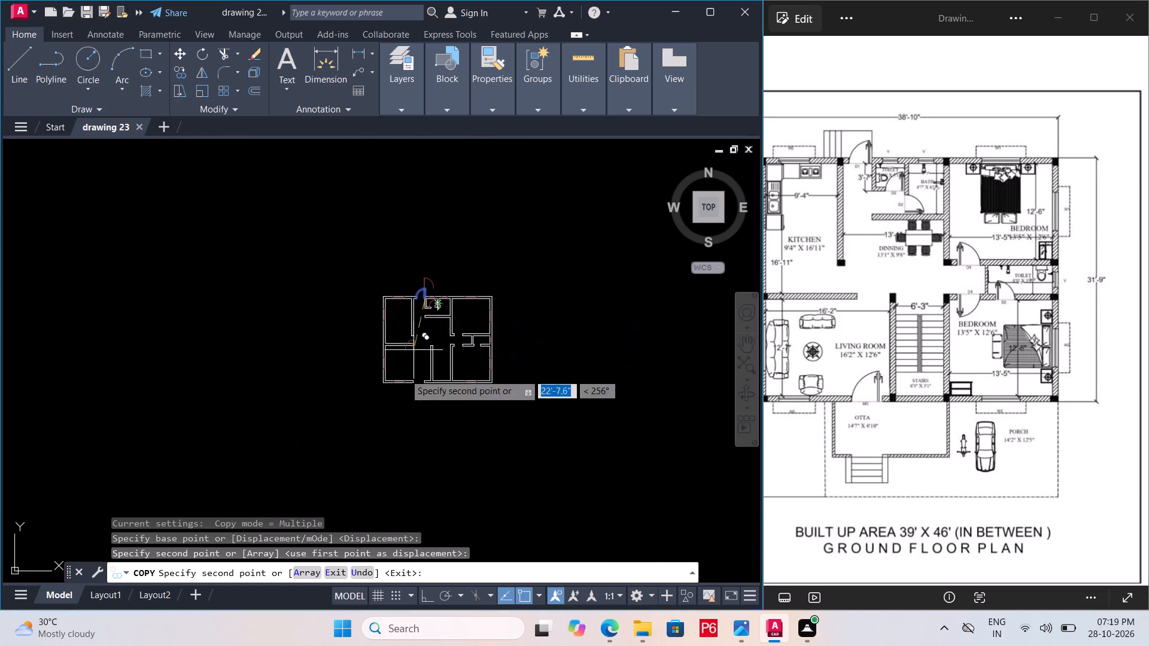
scroll(411, 368, up, 4)
click(454, 413)
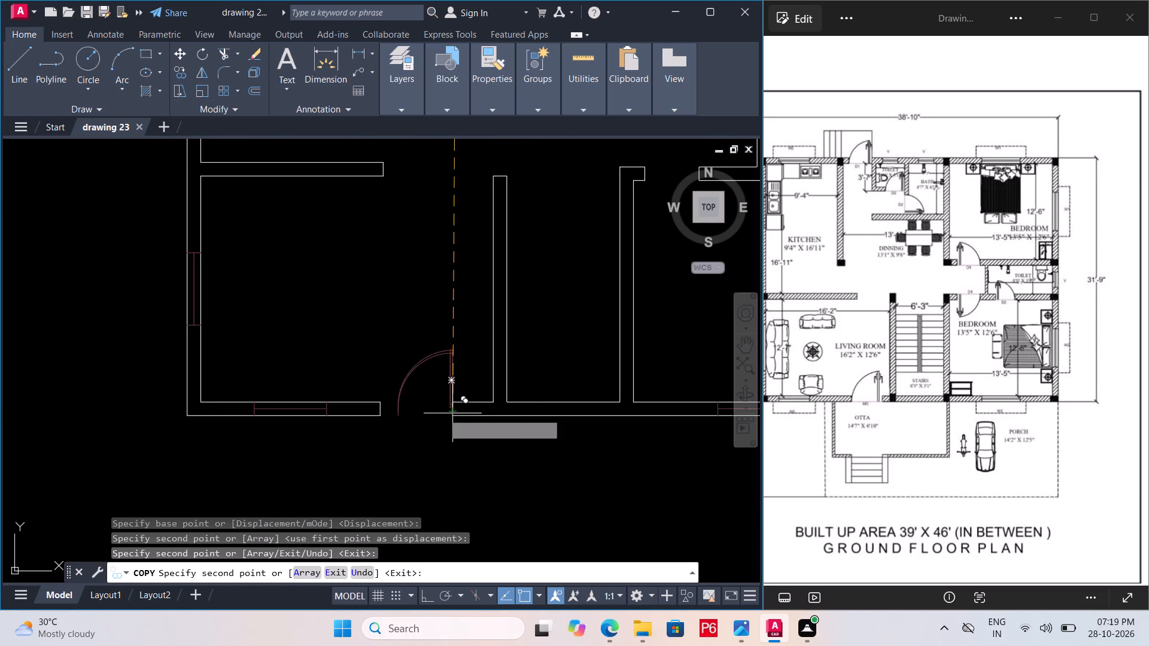
End the door copying and save the drawing.
key(Escape)
key(ctrl+s)
key(ctrl+s)
key(ctrl+s)
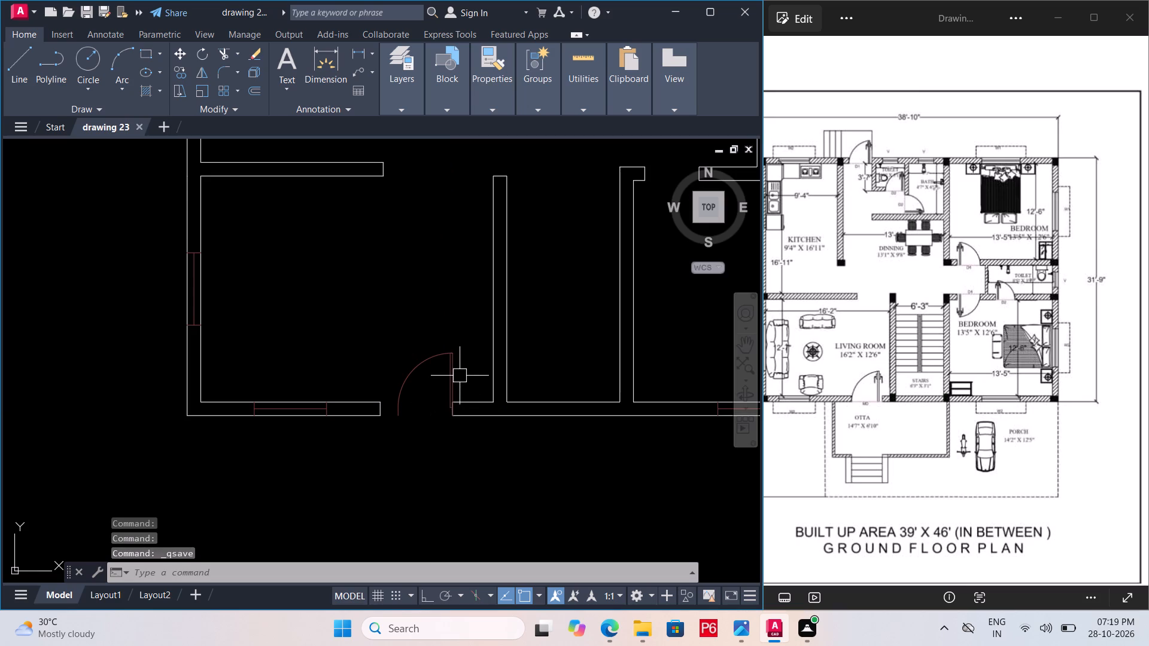
Scale the living room entrance door by about 1.3 from its hinge corner so it spans the south wall opening.
click(458, 377)
text(sc)
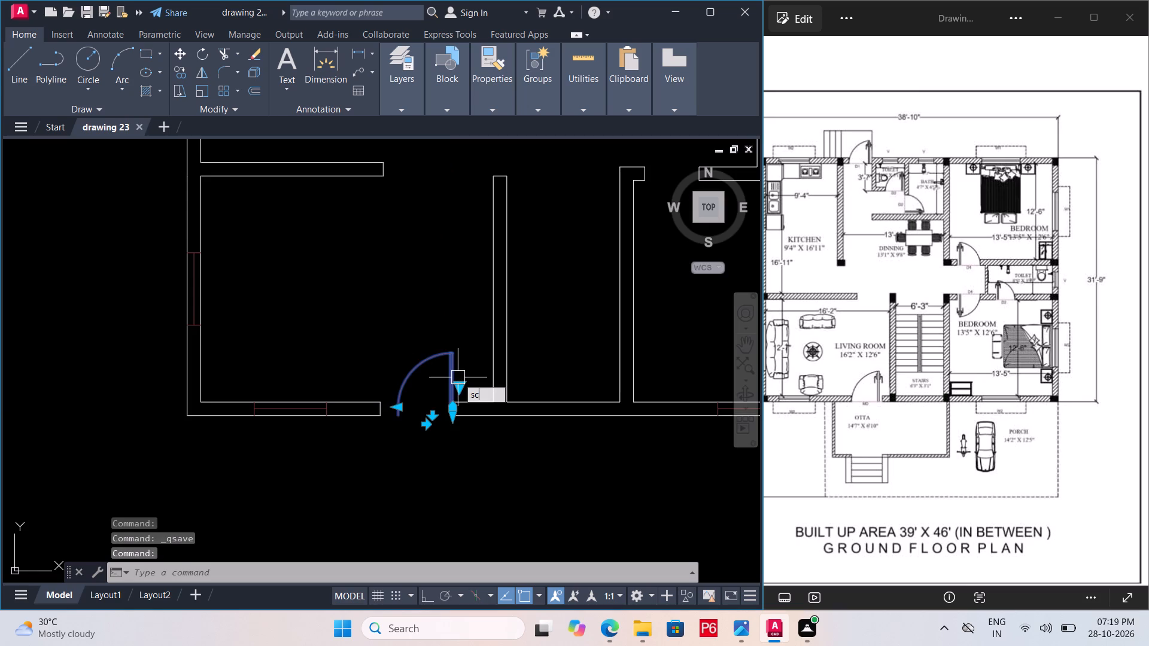
key(space)
click(447, 419)
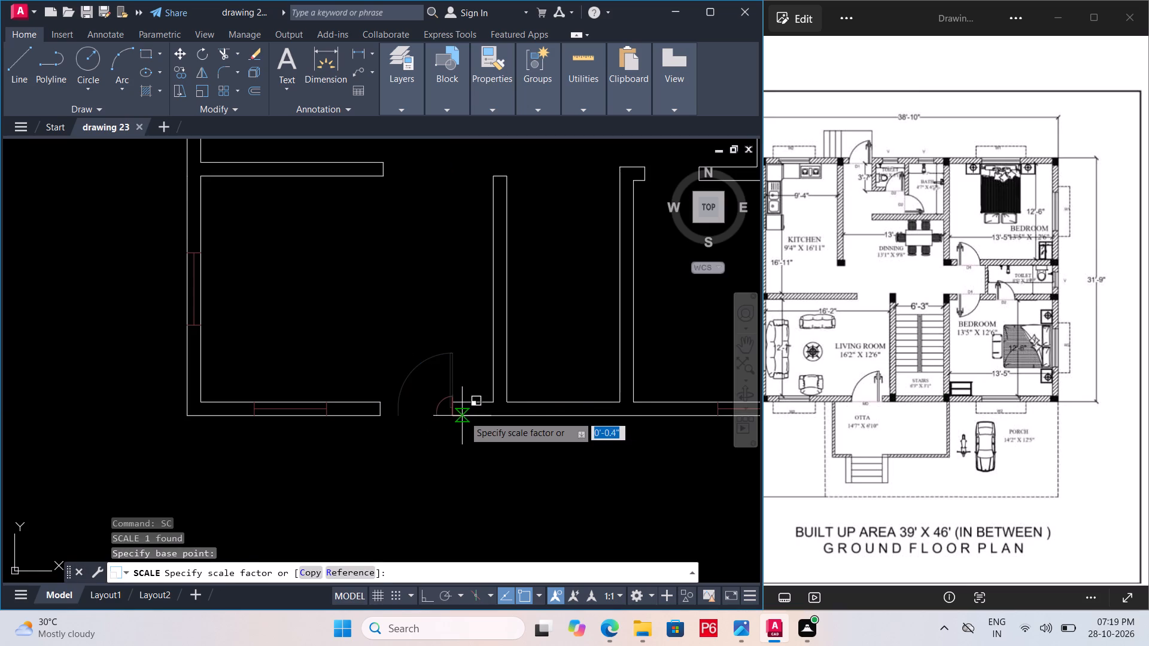
scroll(464, 416, up, 4)
scroll(464, 410, down, 1)
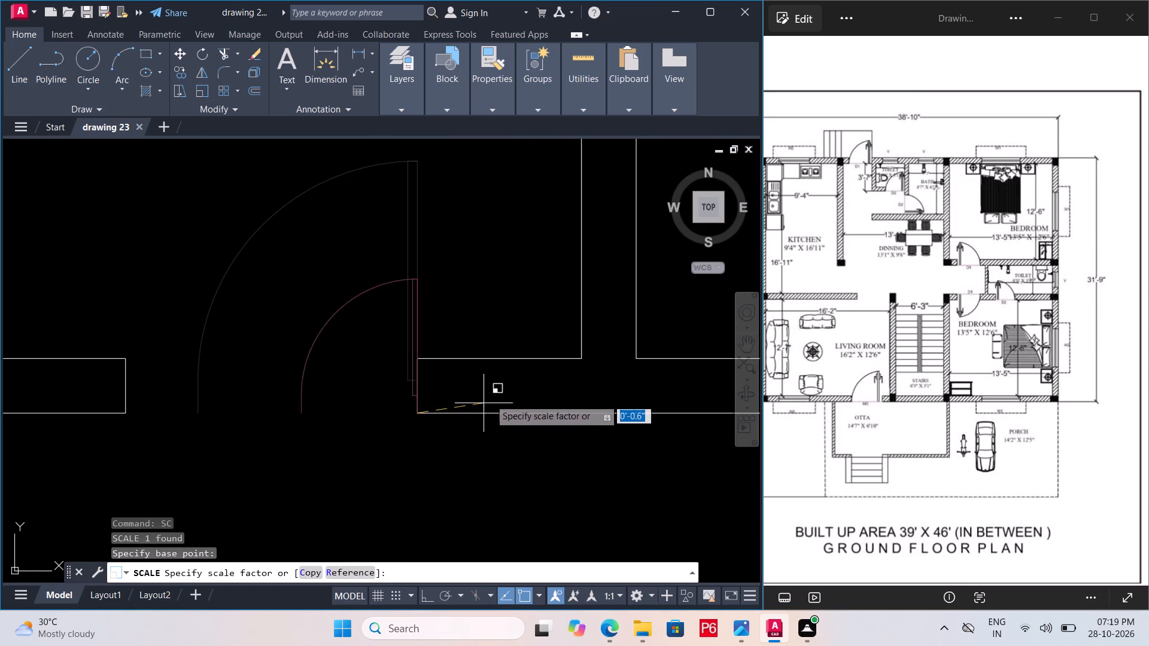
click(539, 298)
scroll(442, 428, down, 5)
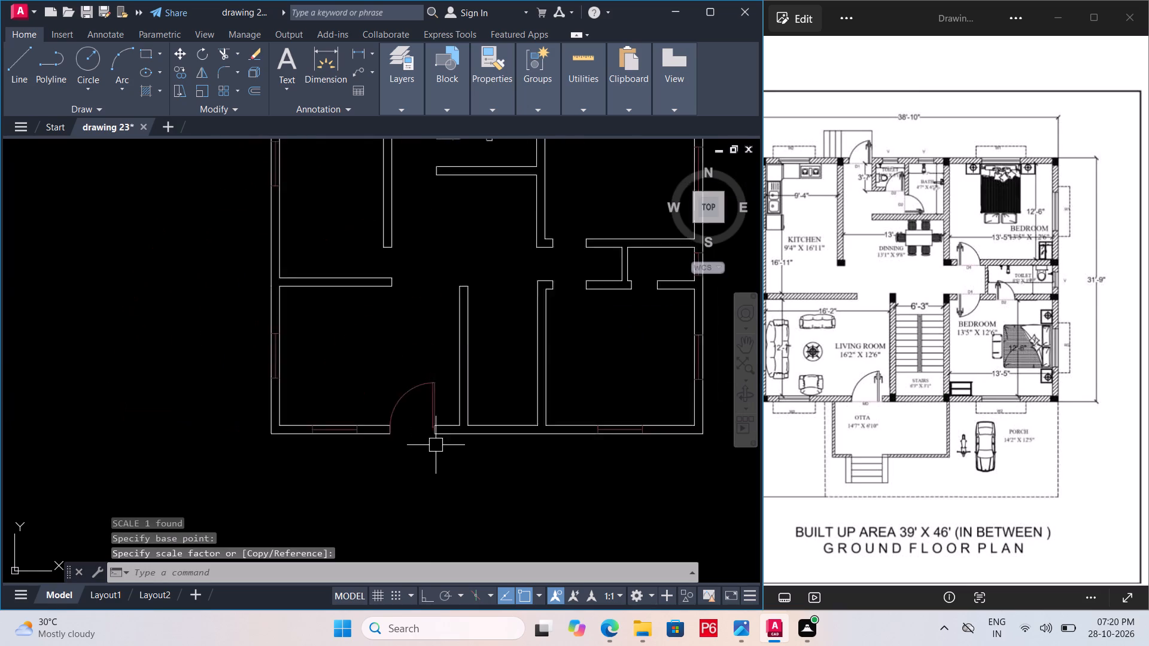
Scale the toilet door near the north wall by about 0.8 from its hinge corner to fit its opening.
scroll(464, 239, up, 4)
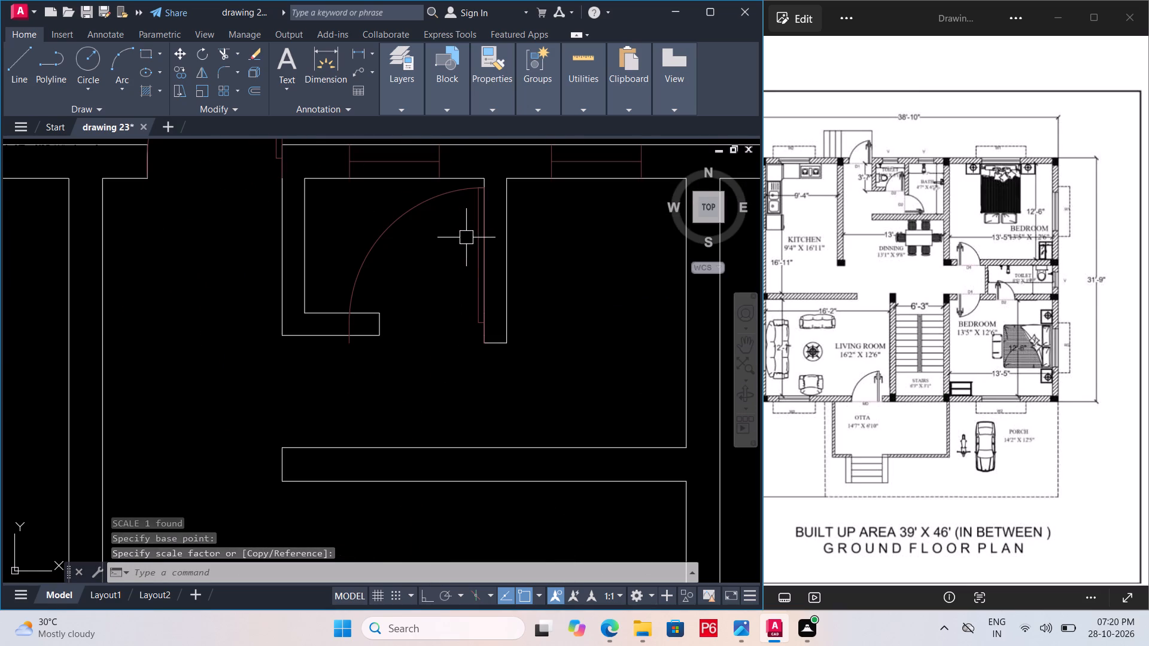
click(475, 243)
key(s)
key(c)
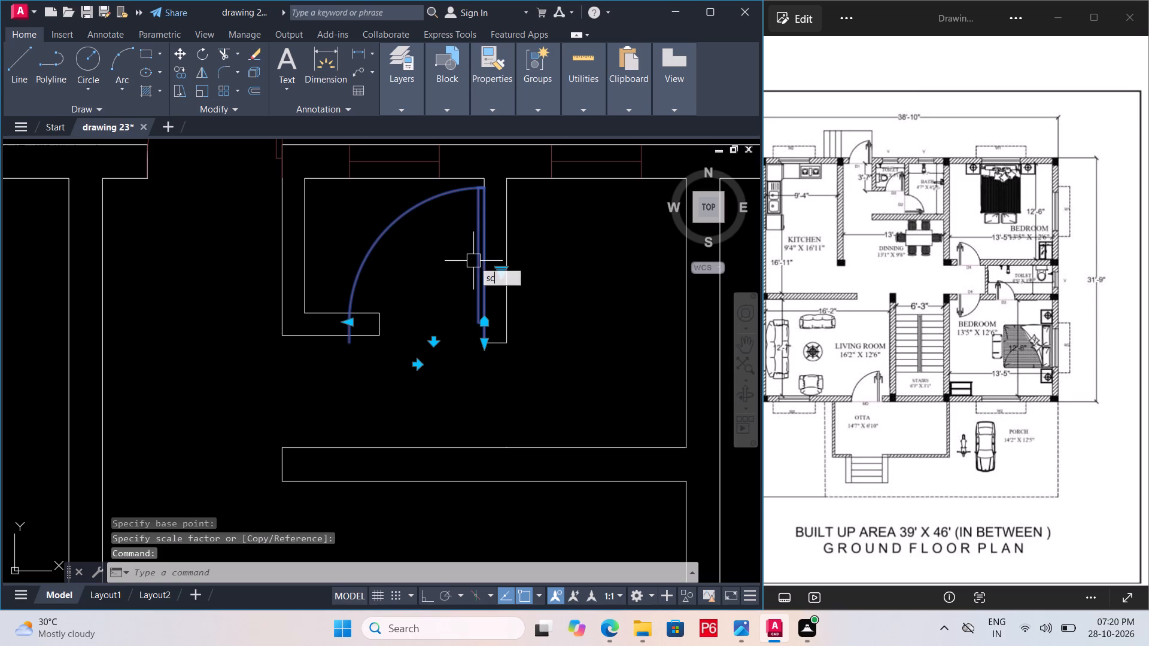
key(space)
click(482, 344)
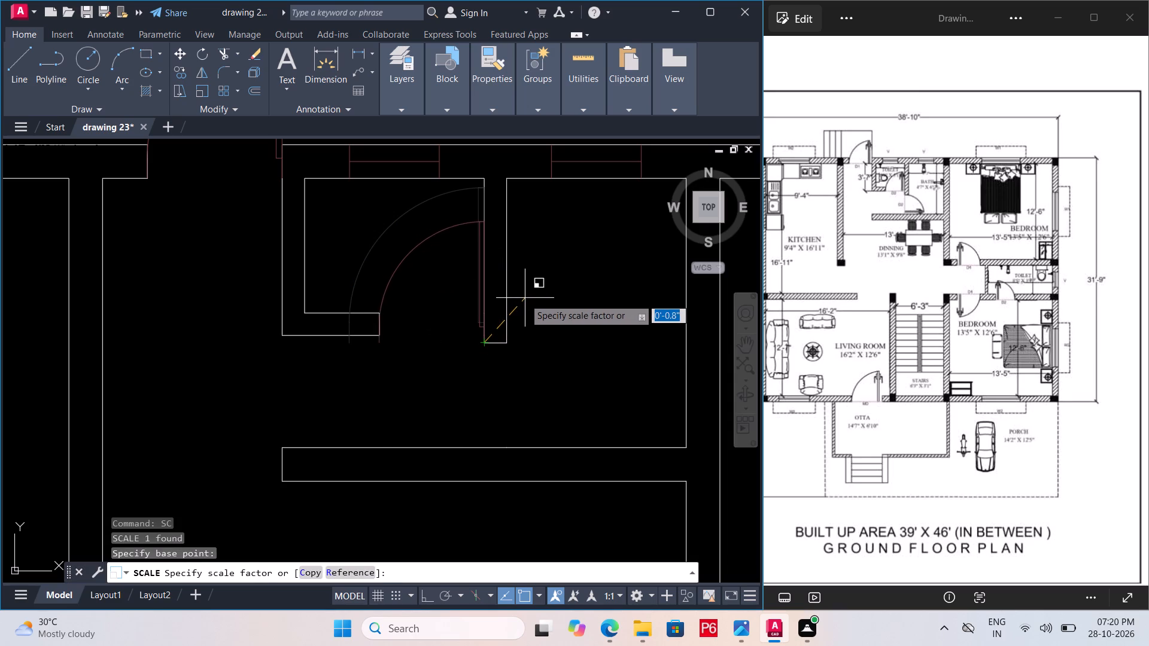
scroll(524, 294, up, 2)
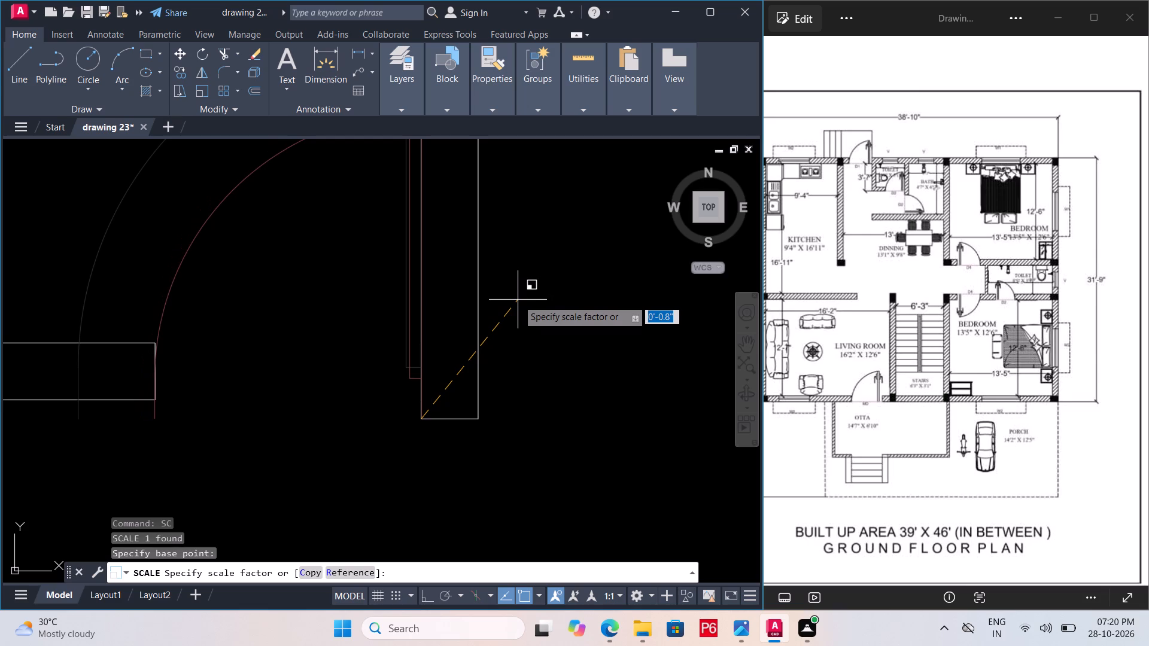
click(518, 300)
scroll(494, 342, down, 1)
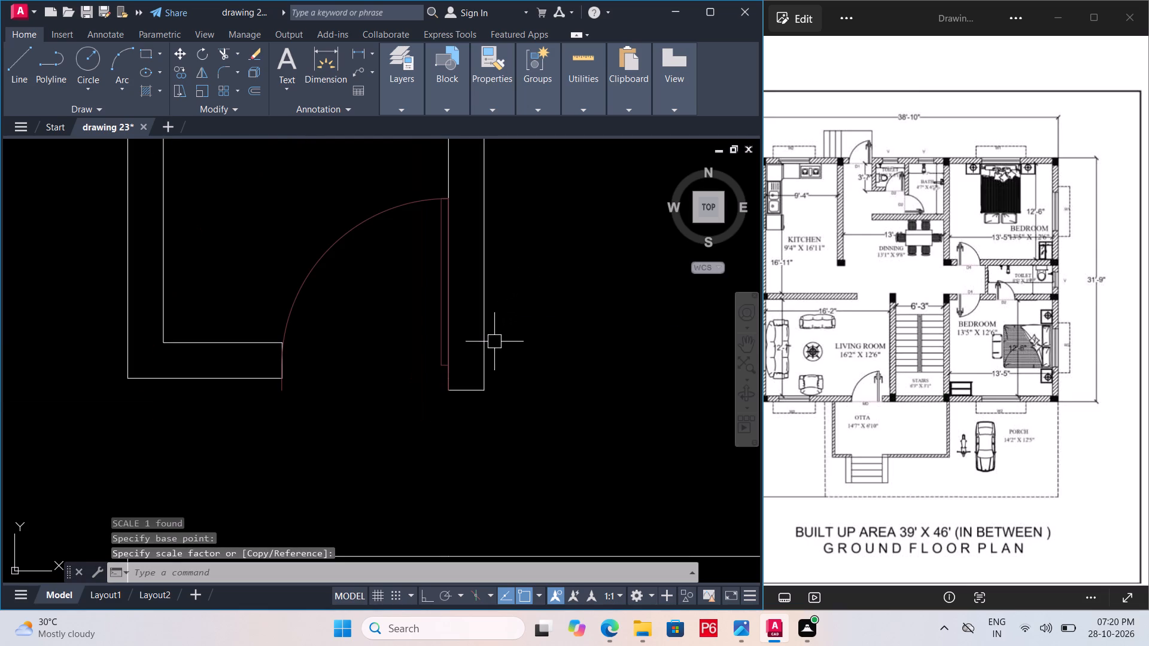
Save the drawing with both resized doors.
key(ctrl+s)
key(ctrl+s)
key(ctrl+s)
key(ctrl+s)
key(ctrl+s)
key(ctrl+s)
key(ctrl+s)
key(ctrl+s)
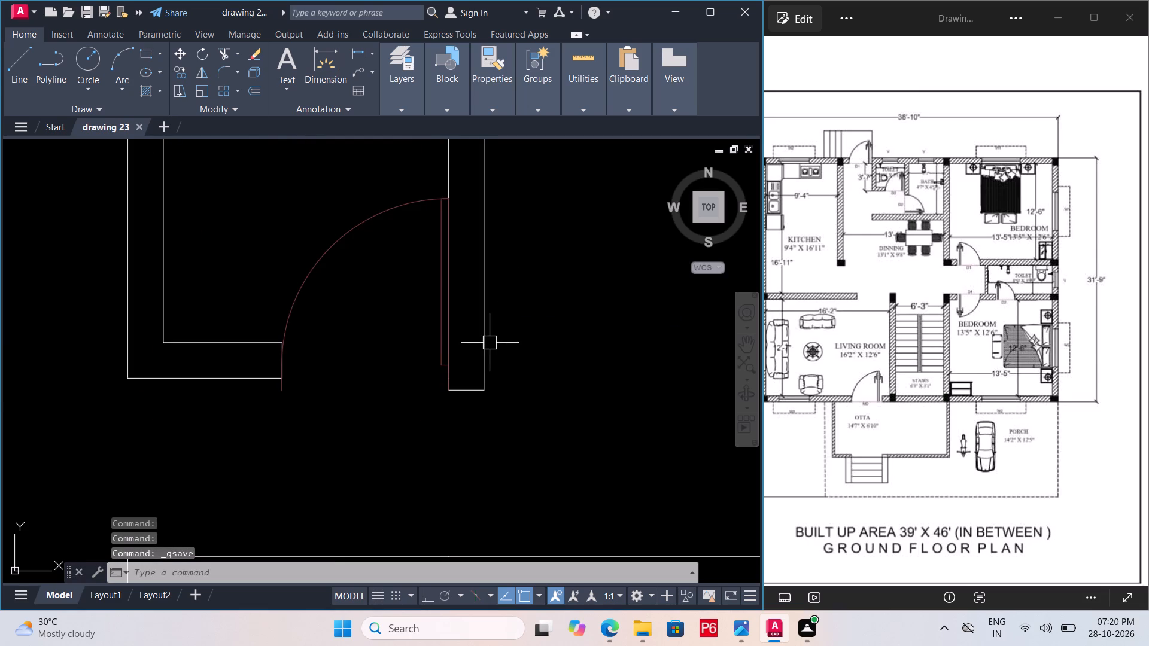
Copy the spare door above the north wall by its hinge corner to the west jamb of the northeast bedroom's opening.
scroll(449, 360, down, 3)
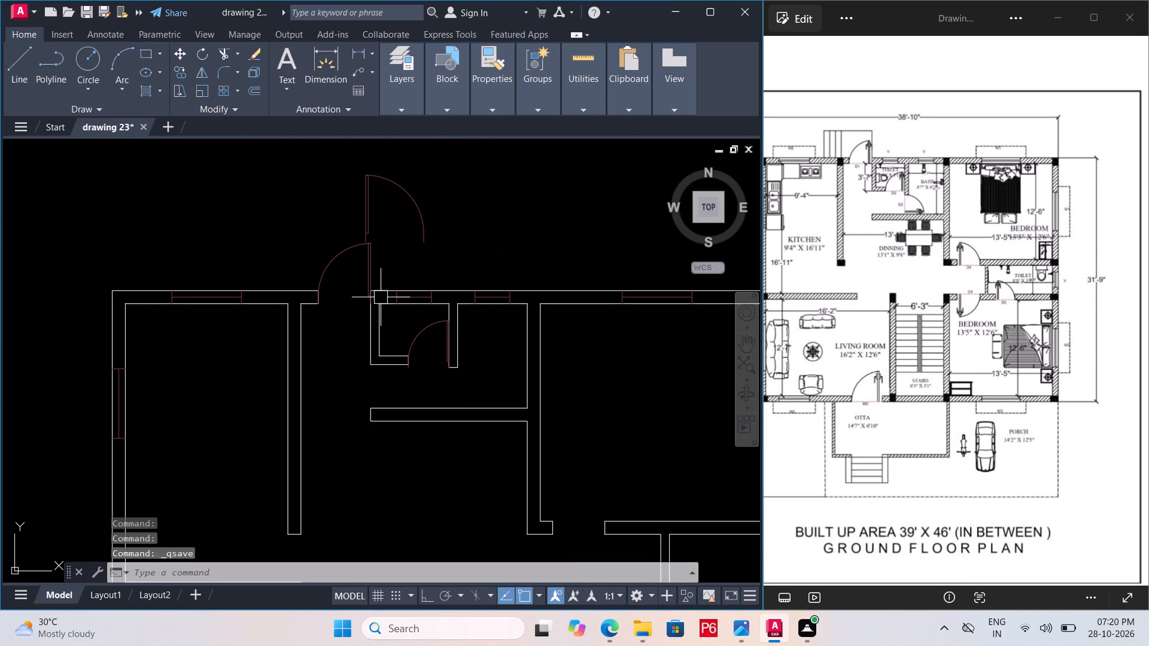
click(429, 240)
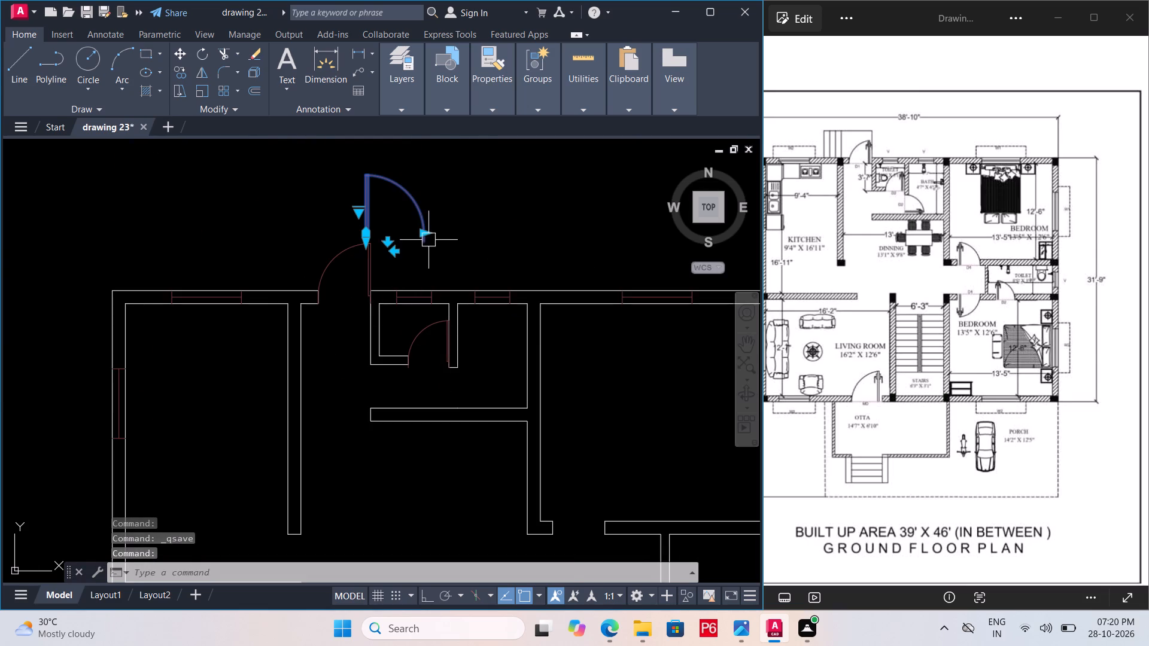
scroll(381, 237, up, 4)
key(m)
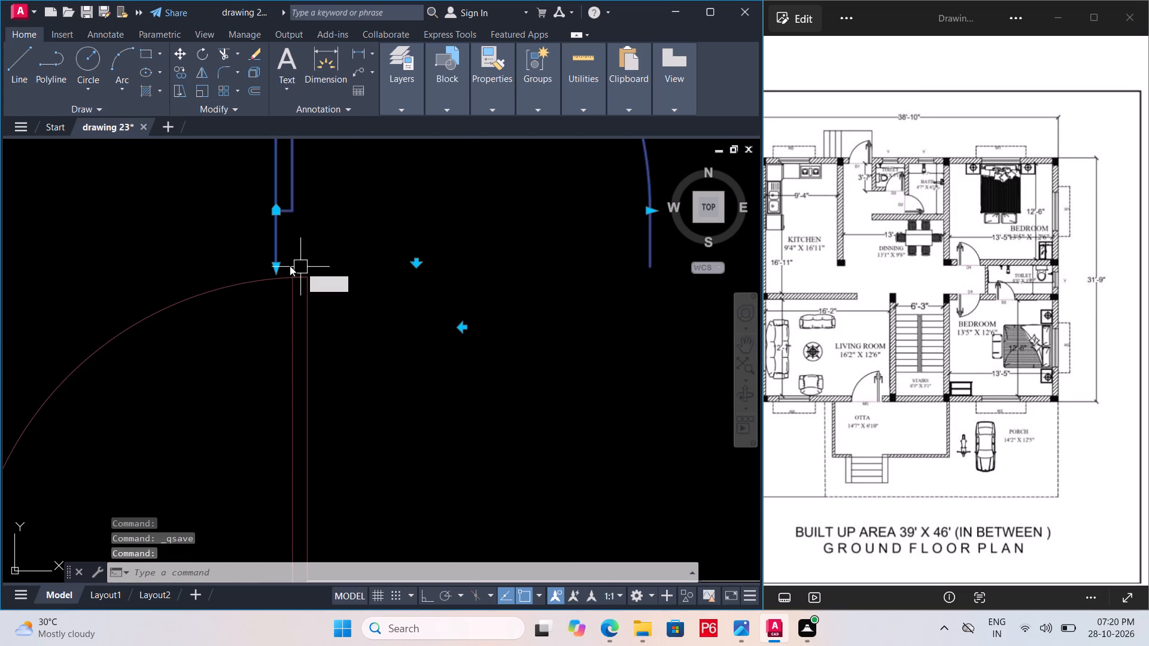
key(BackSpace)
key(c)
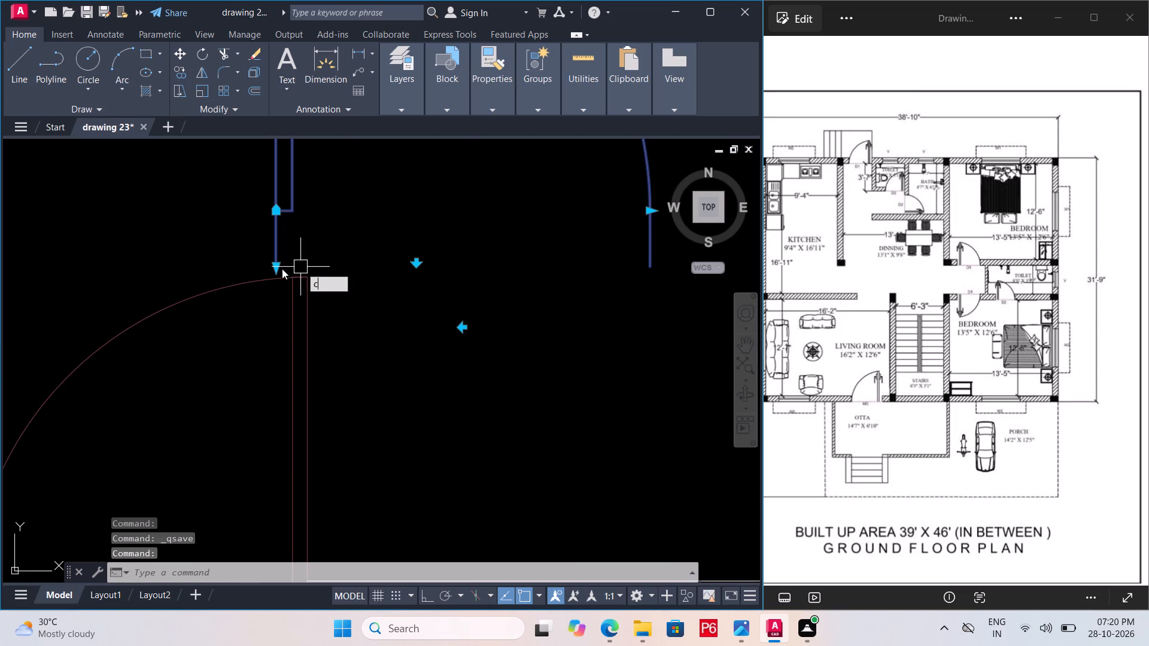
key(o)
key(space)
click(278, 265)
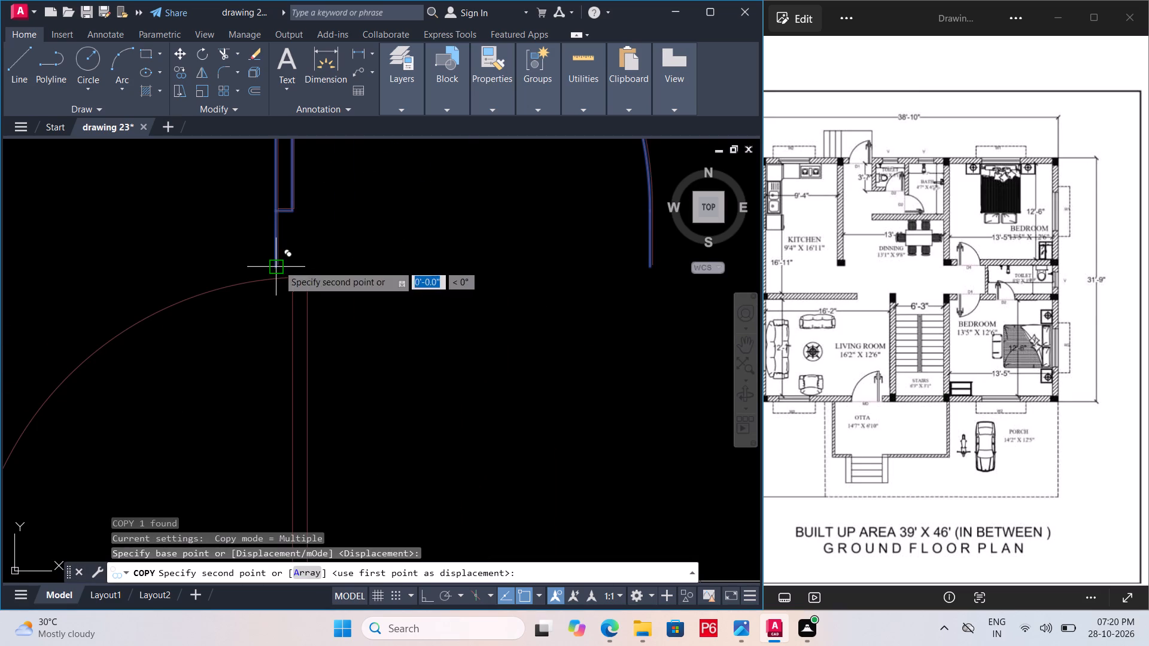
scroll(287, 299, down, 5)
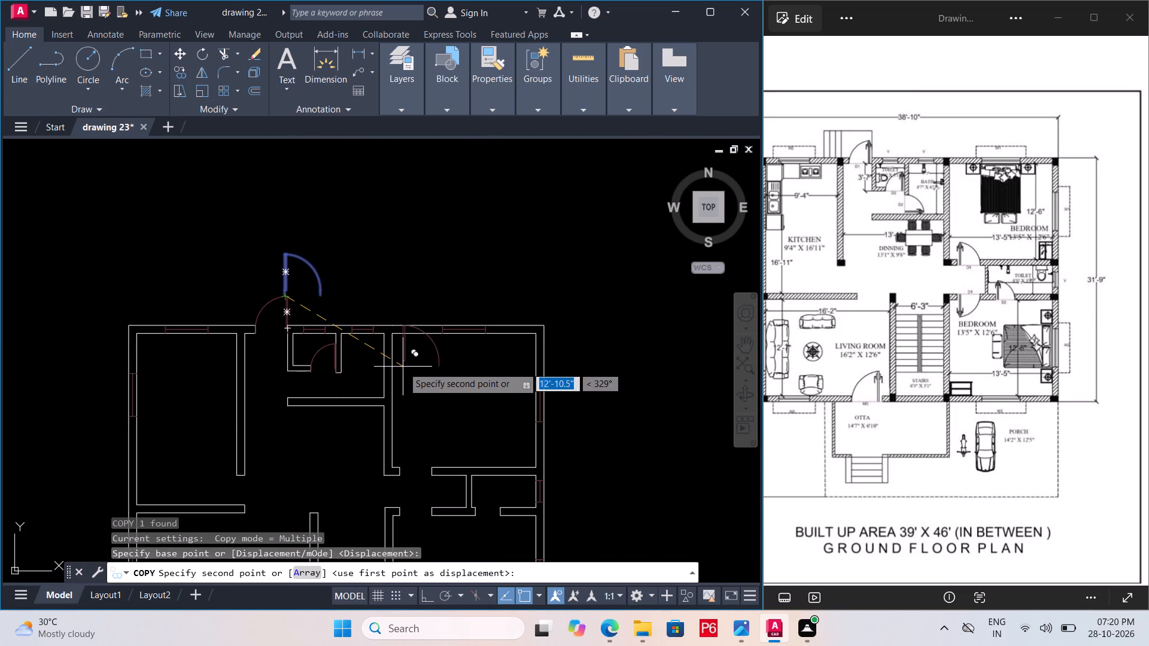
scroll(412, 478, up, 4)
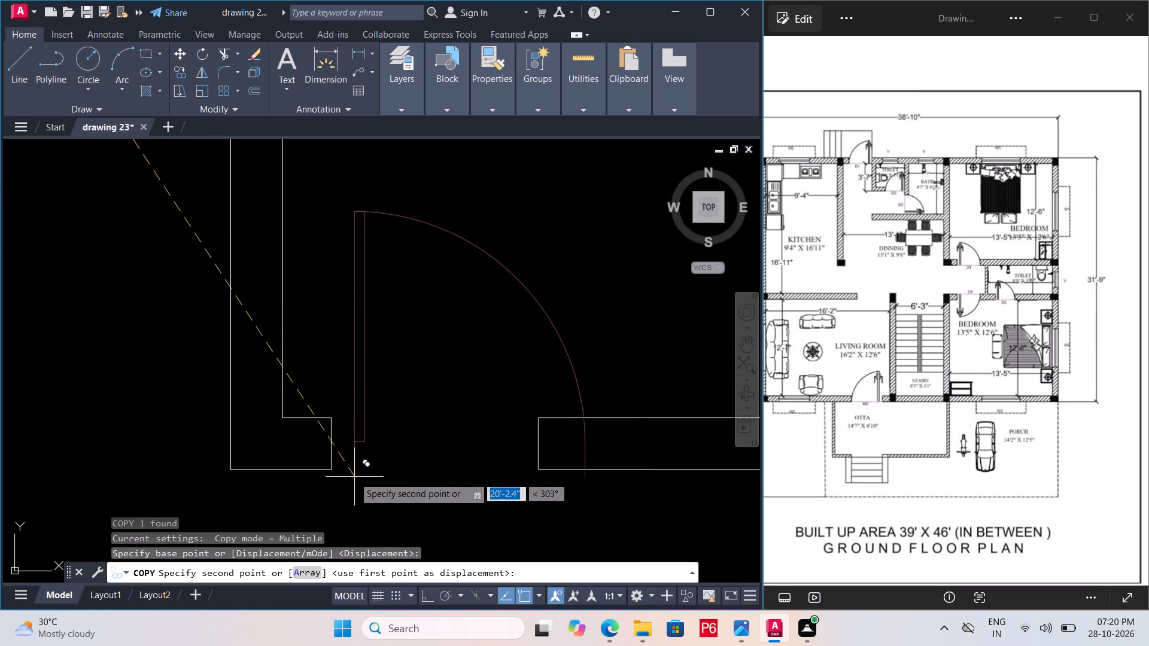
click(334, 474)
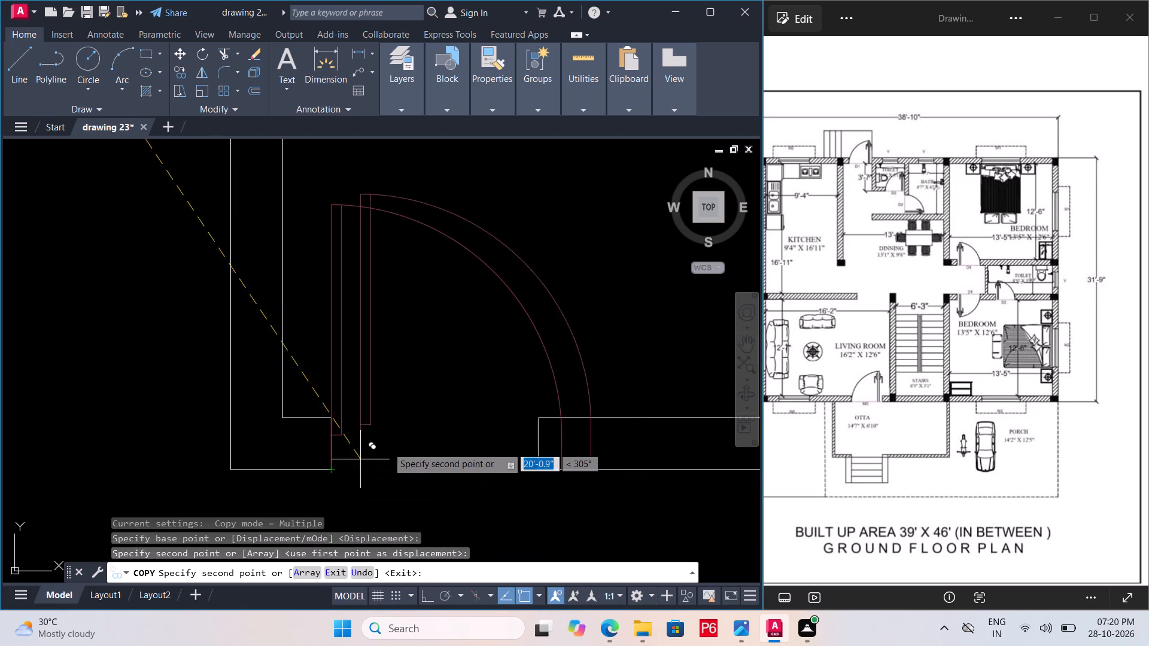
Place another copy of the spare door at the west jamb of the east toilet's opening between the two bedrooms.
scroll(341, 313, down, 2)
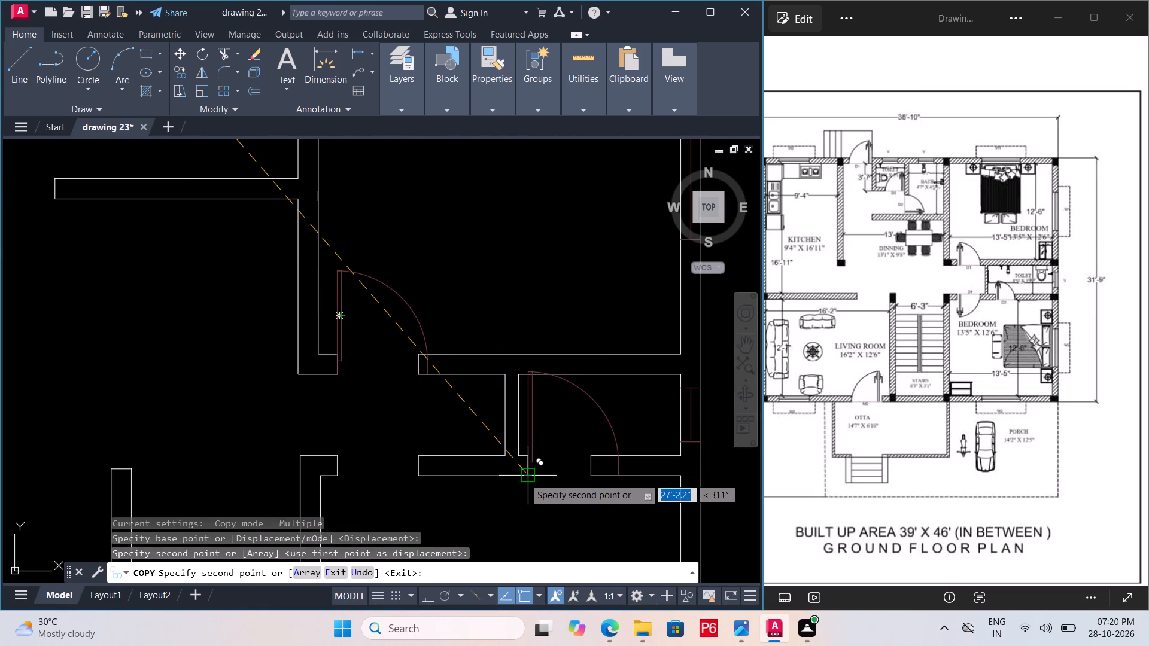
click(524, 478)
scroll(455, 321, down, 1)
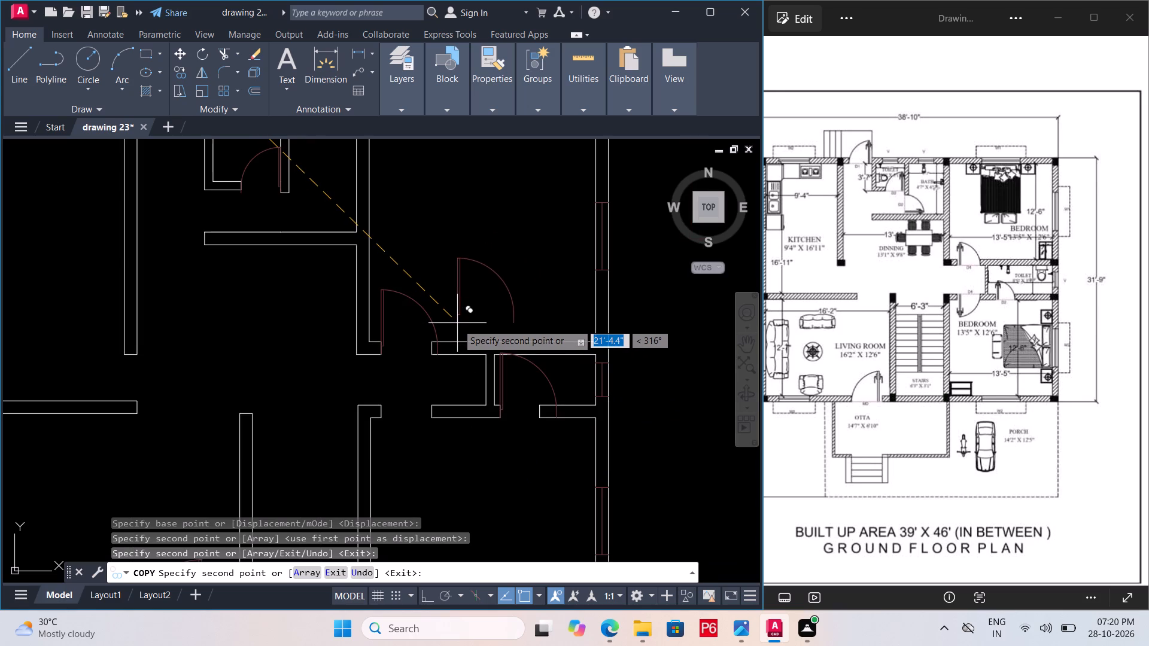
scroll(462, 326, down, 1)
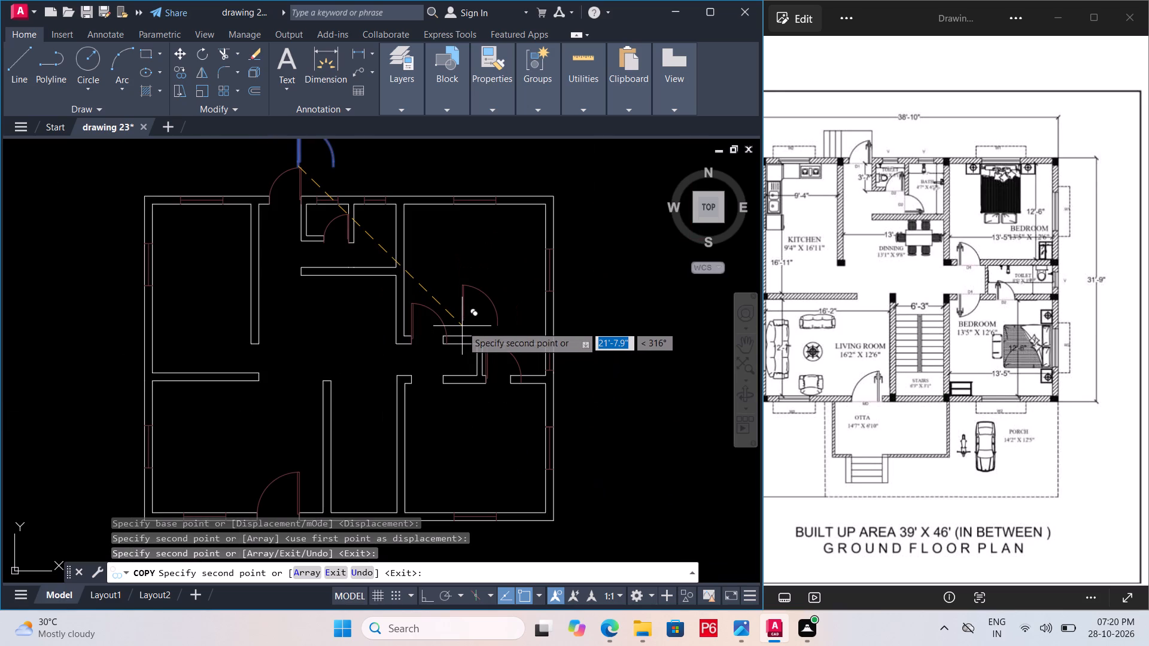
Save the drawing with the copied bedroom and toilet doors.
key(ctrl+s)
key(ctrl+s)
key(ctrl+s)
key(ctrl+s)
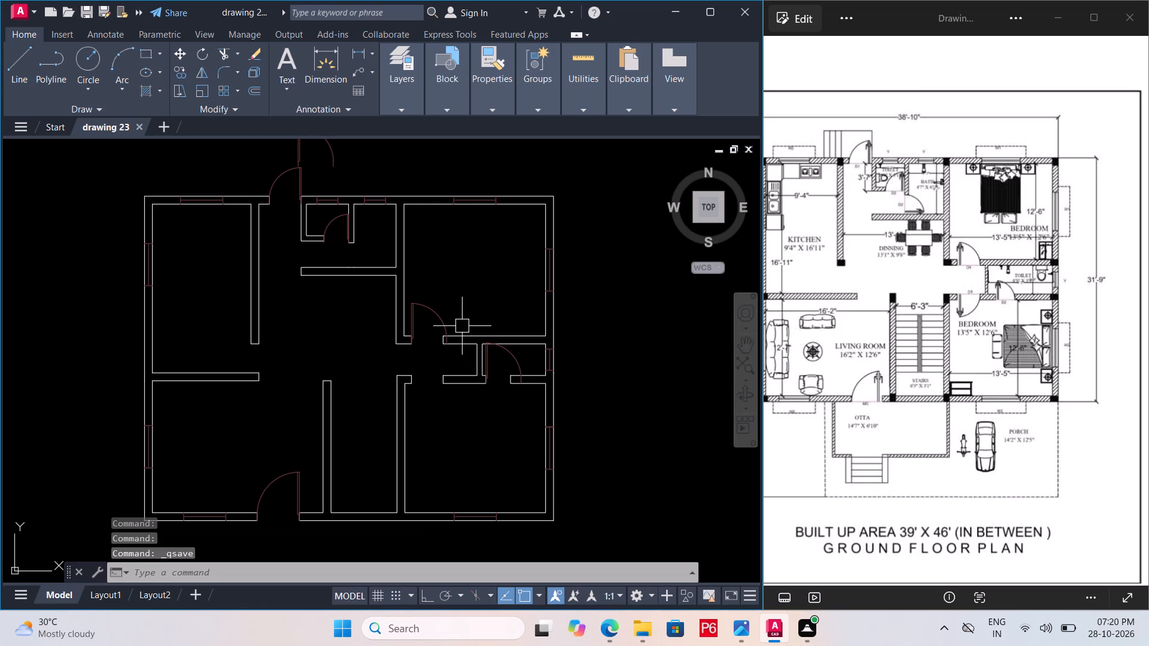
key(ctrl+s)
key(space)
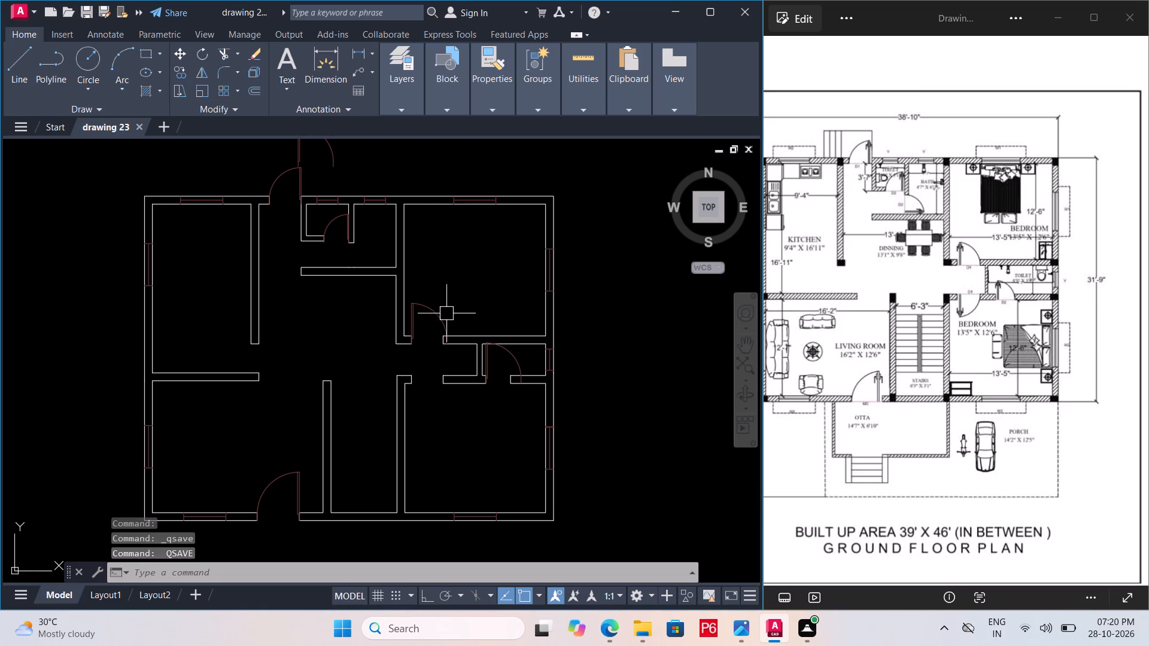
Delete the spare door block above the north wall.
click(302, 144)
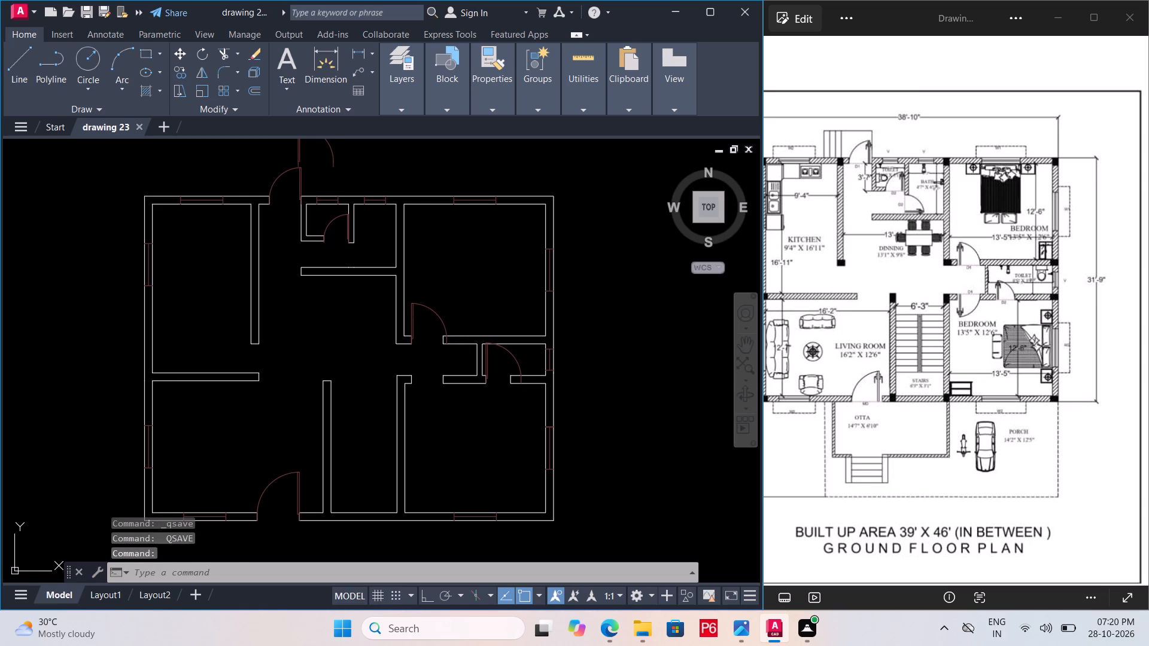
key(Delete)
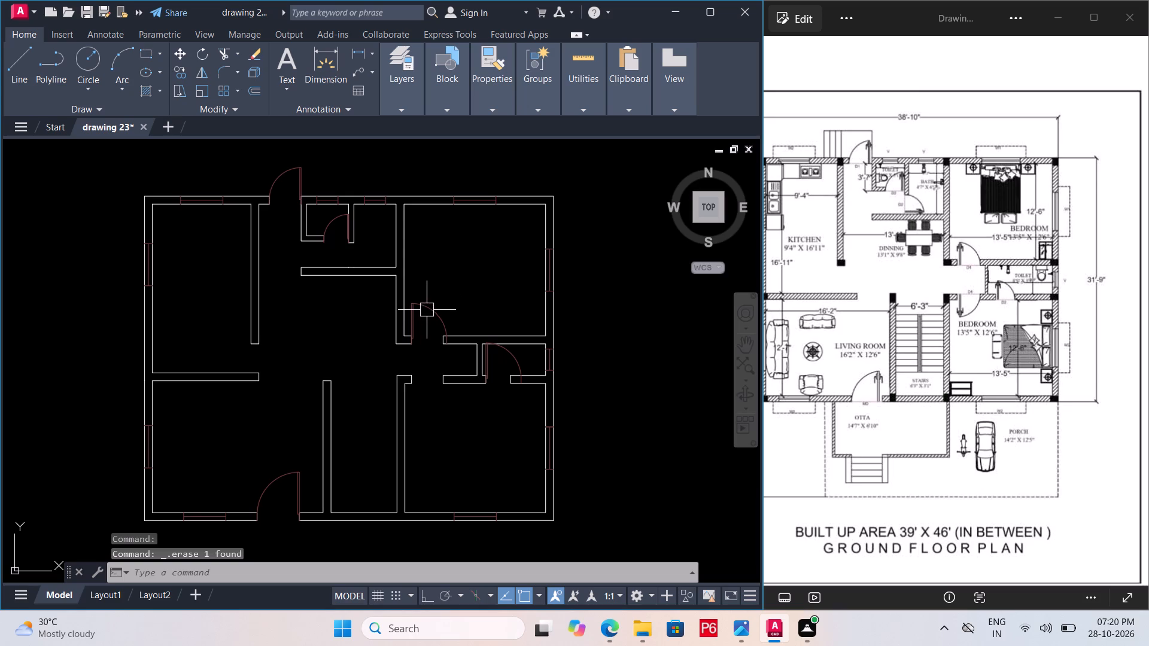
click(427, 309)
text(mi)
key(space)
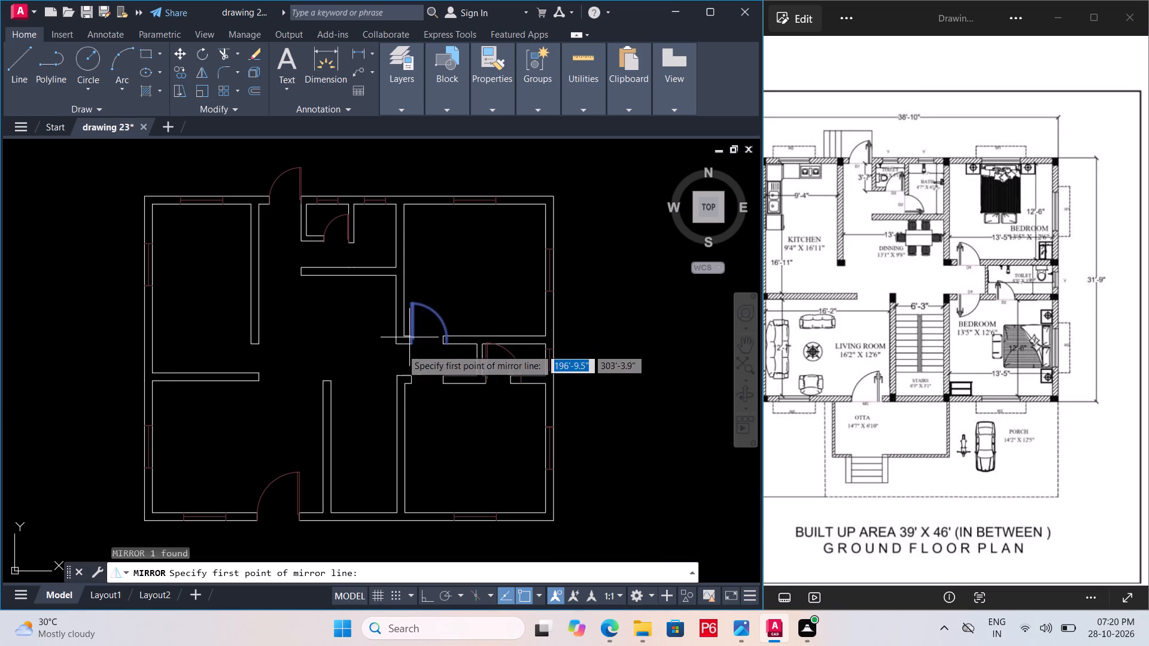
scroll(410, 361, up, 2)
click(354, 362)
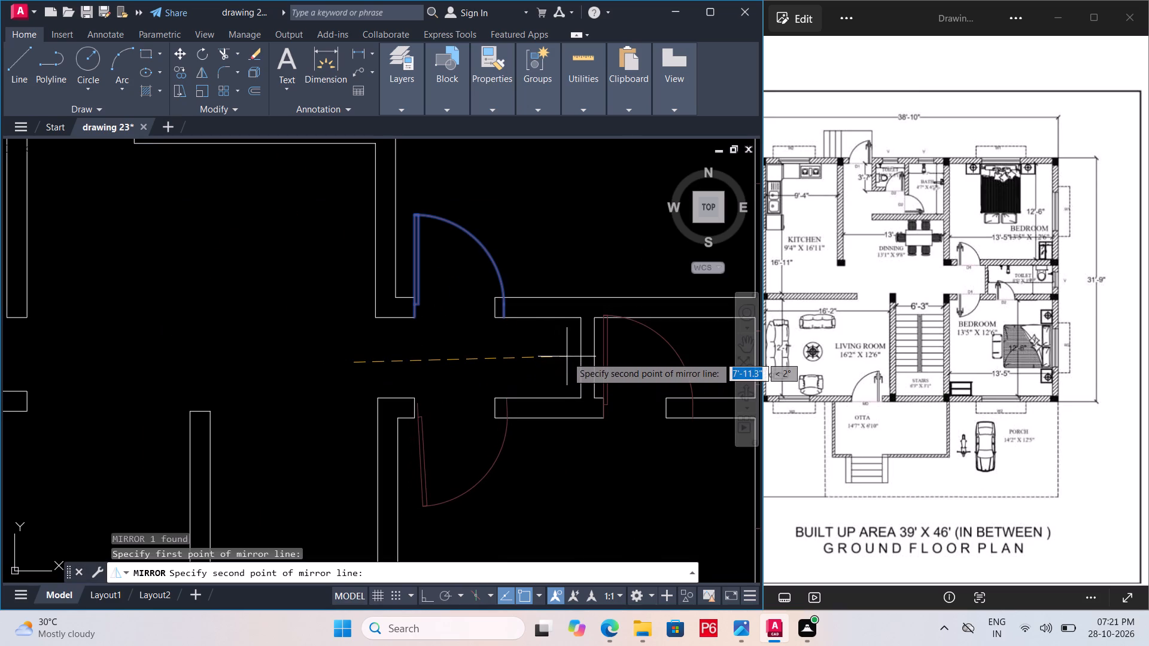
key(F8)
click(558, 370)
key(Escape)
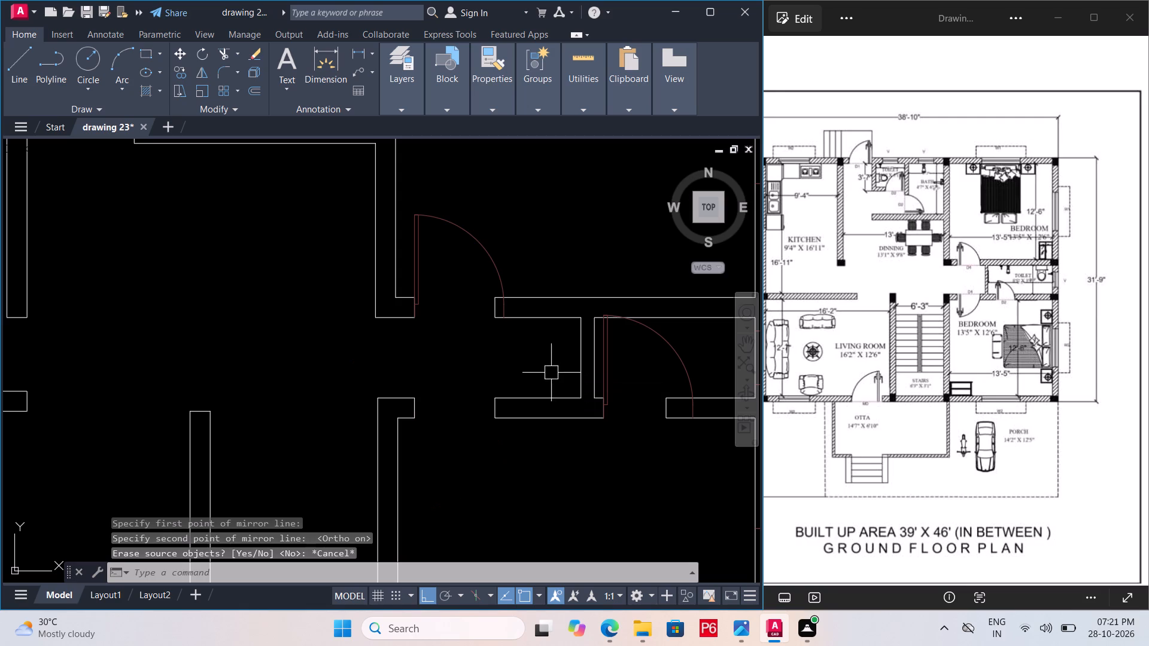
Mirror the northeast bedroom door about a horizontal line through the passage to the southeast bedroom's opening, keeping the original.
click(418, 290)
text(mi)
key(space)
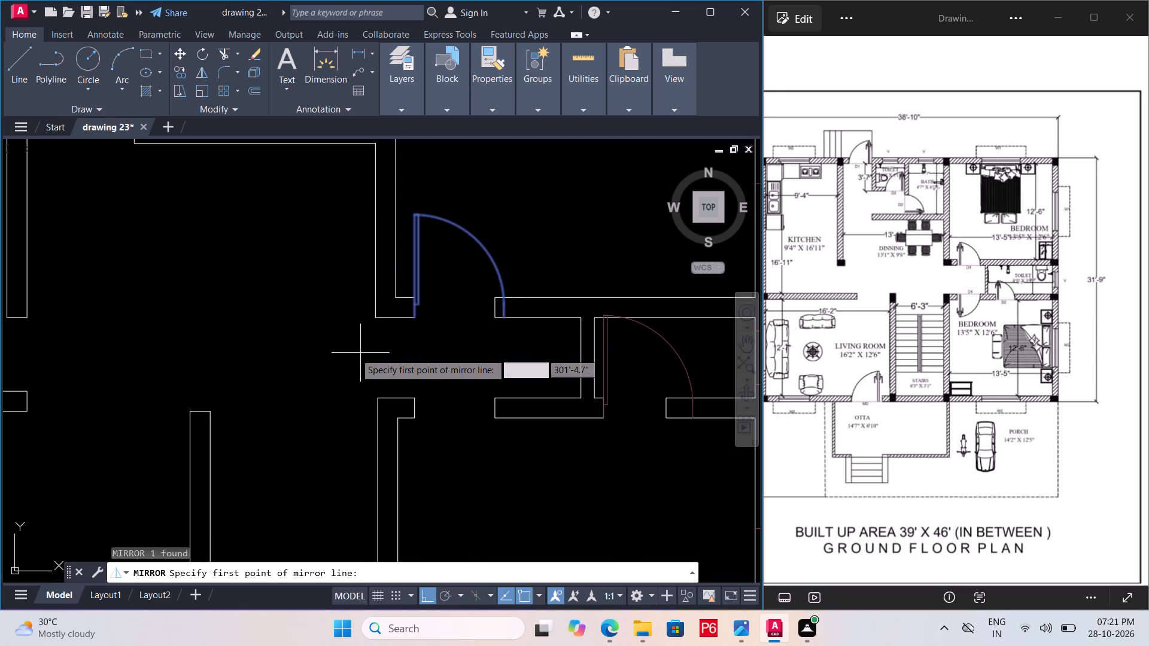
drag(355, 353, 364, 349)
click(509, 346)
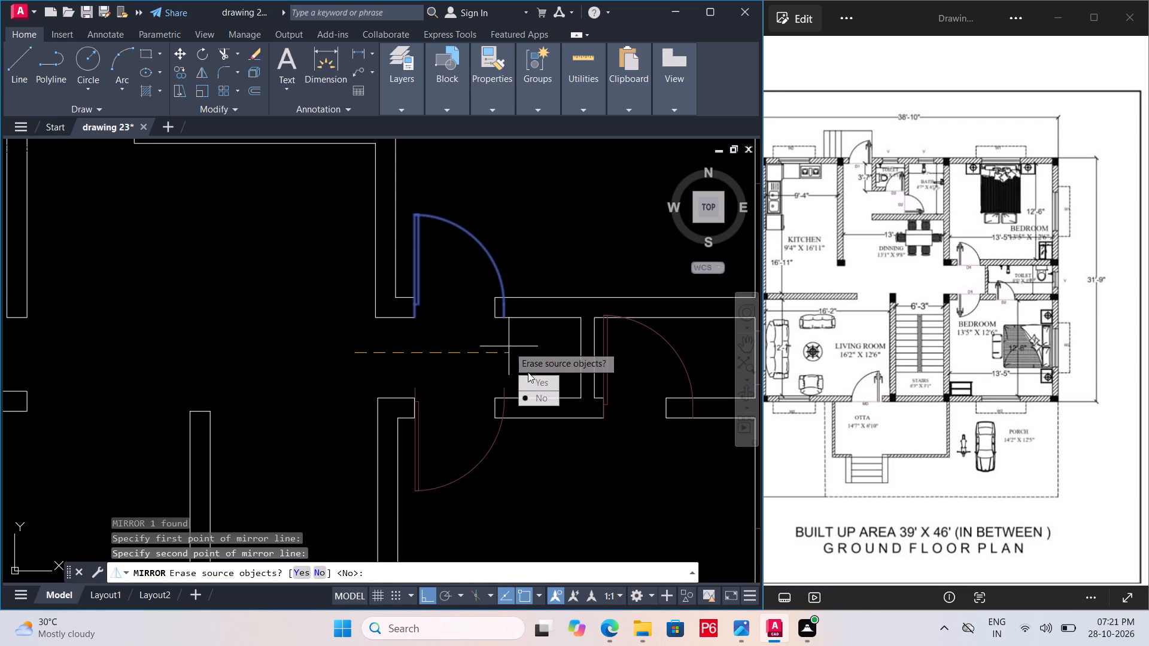
drag(533, 395, 509, 346)
ctrl+scroll(382, 346, down, 1)
Save the drawing with the mirrored bedroom door.
key(ctrl+s)
key(ctrl+s)
key(ctrl+s)
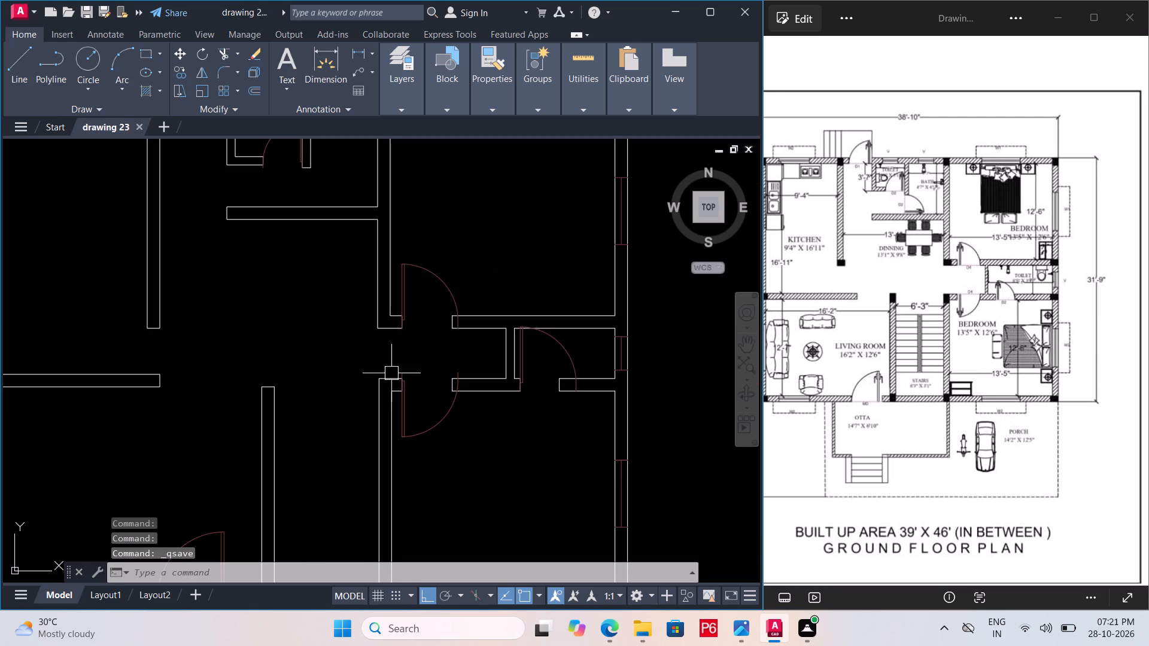
key(ctrl+s)
key(ctrl+s)
key(ctrl+s)
scroll(422, 401, up, 2)
key(space)
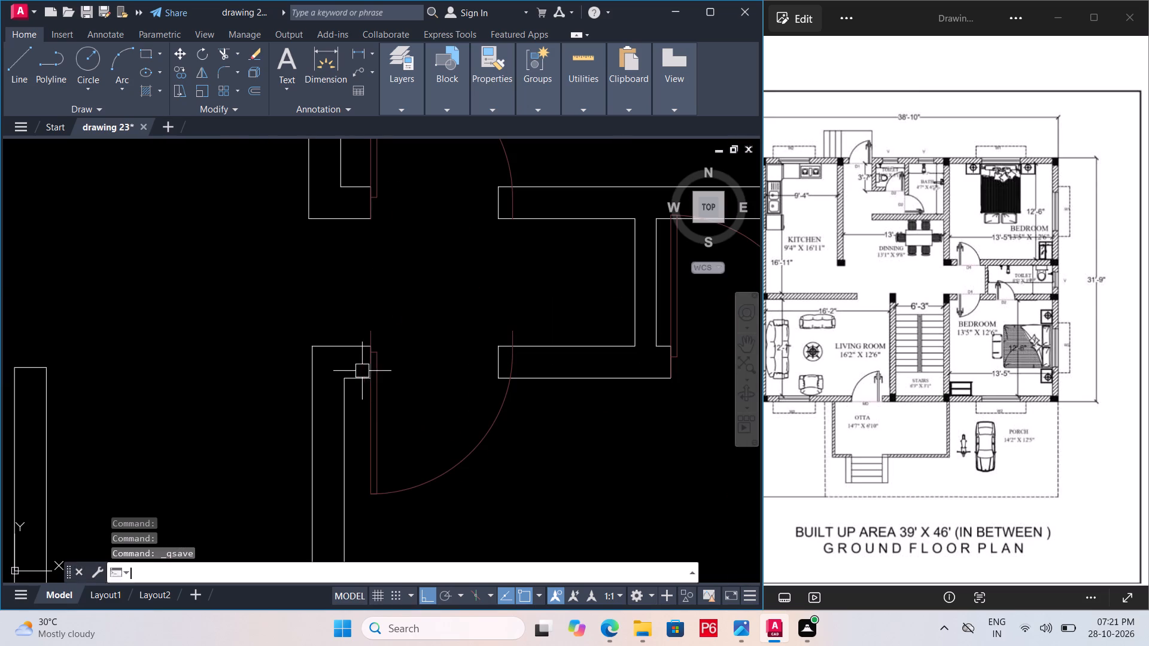
Move the mirrored southeast bedroom door so its hinge-side end meets the north corner of the opening's west jamb.
click(372, 399)
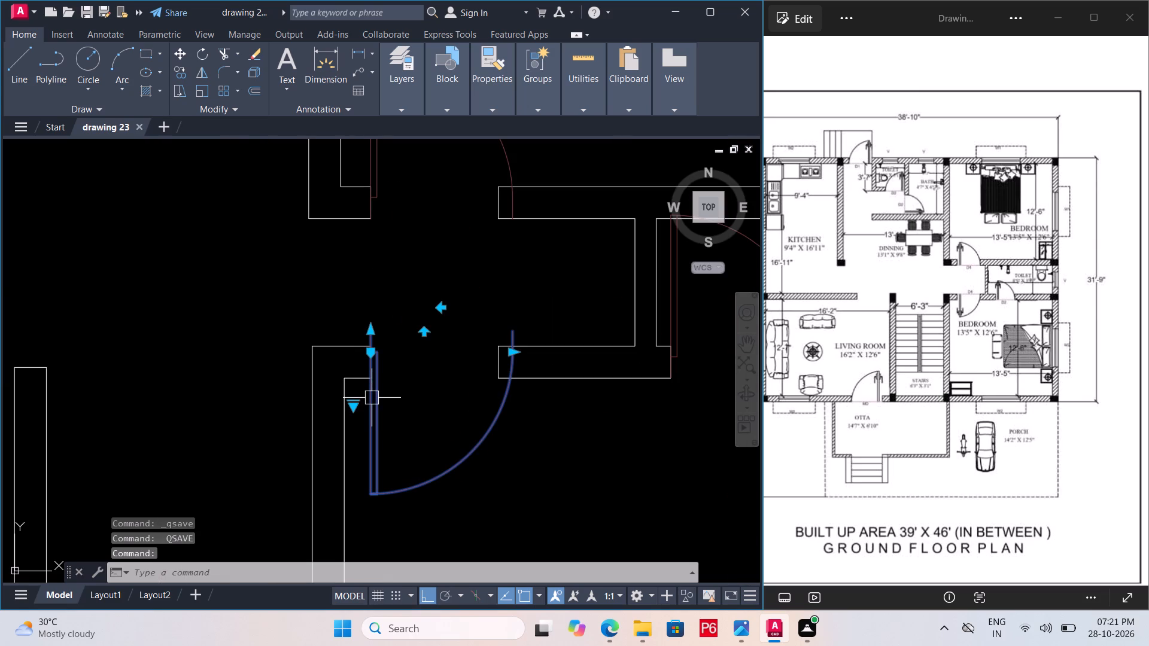
key(m)
key(space)
click(367, 330)
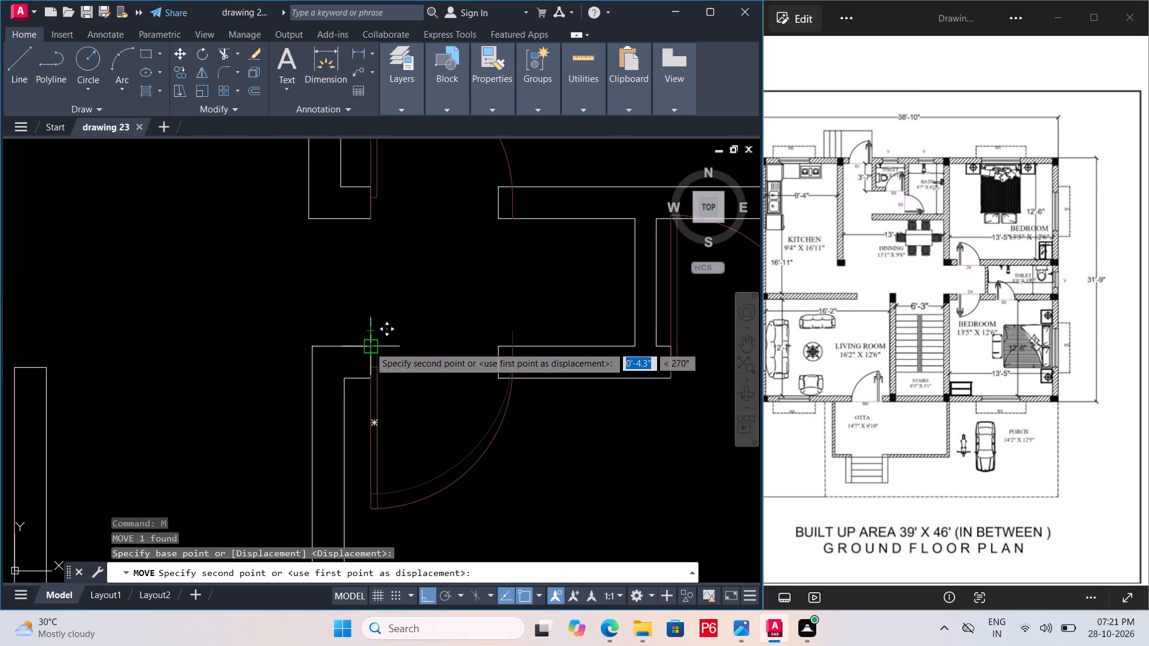
click(369, 346)
Save the drawing with the repositioned southeast bedroom door.
scroll(360, 346, down, 1)
key(ctrl+s)
key(ctrl+s)
key(ctrl+s)
key(ctrl+s)
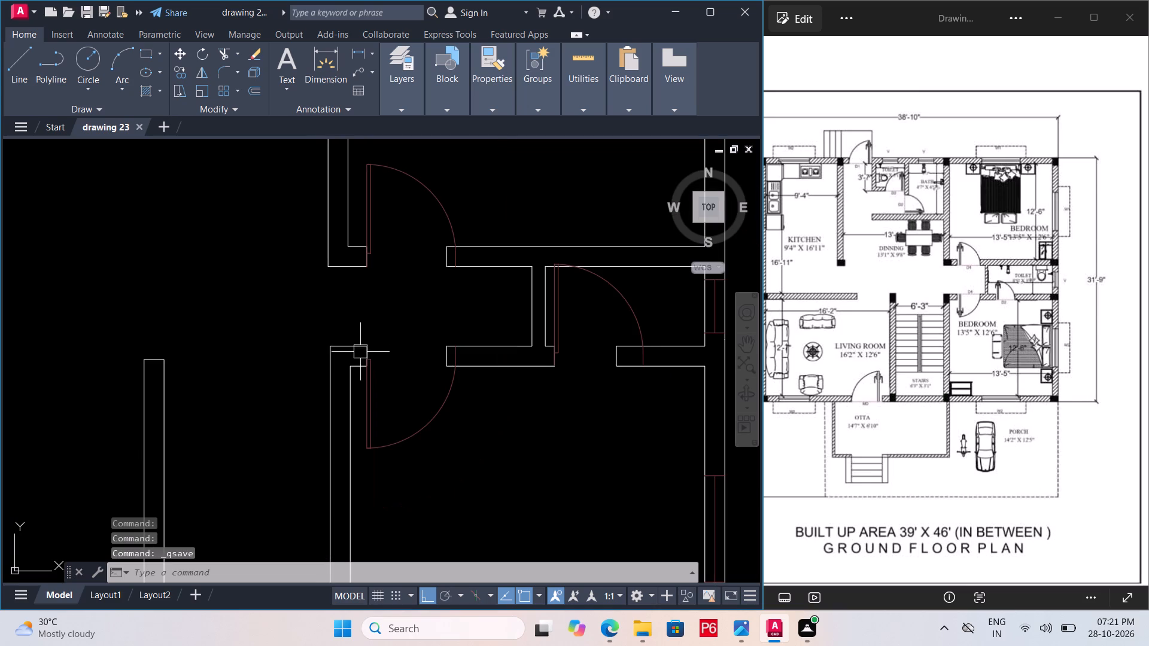
Scale the southeast bedroom door about its hinge-side wall corner to fit the width of the opening.
click(369, 386)
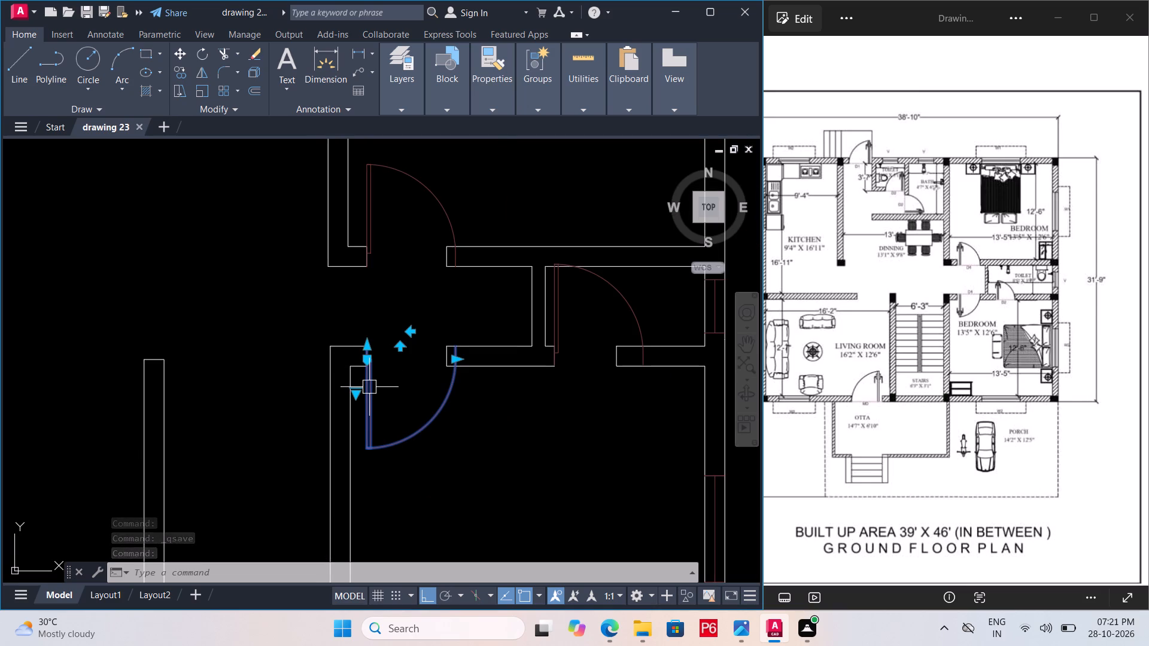
text(sc)
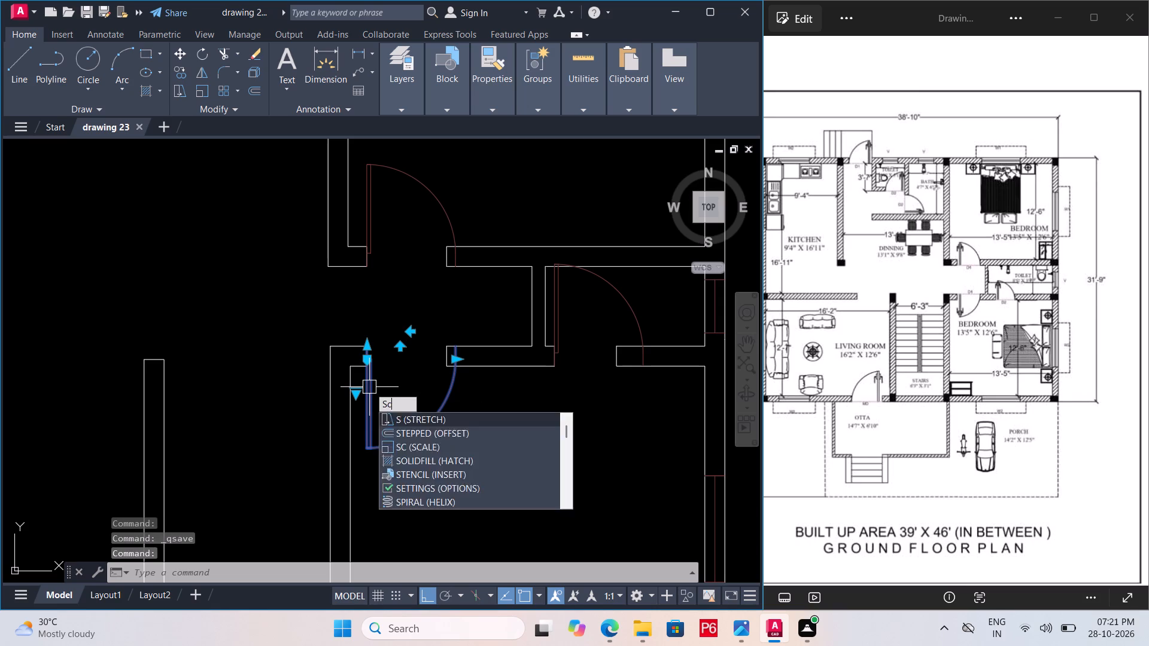
key(space)
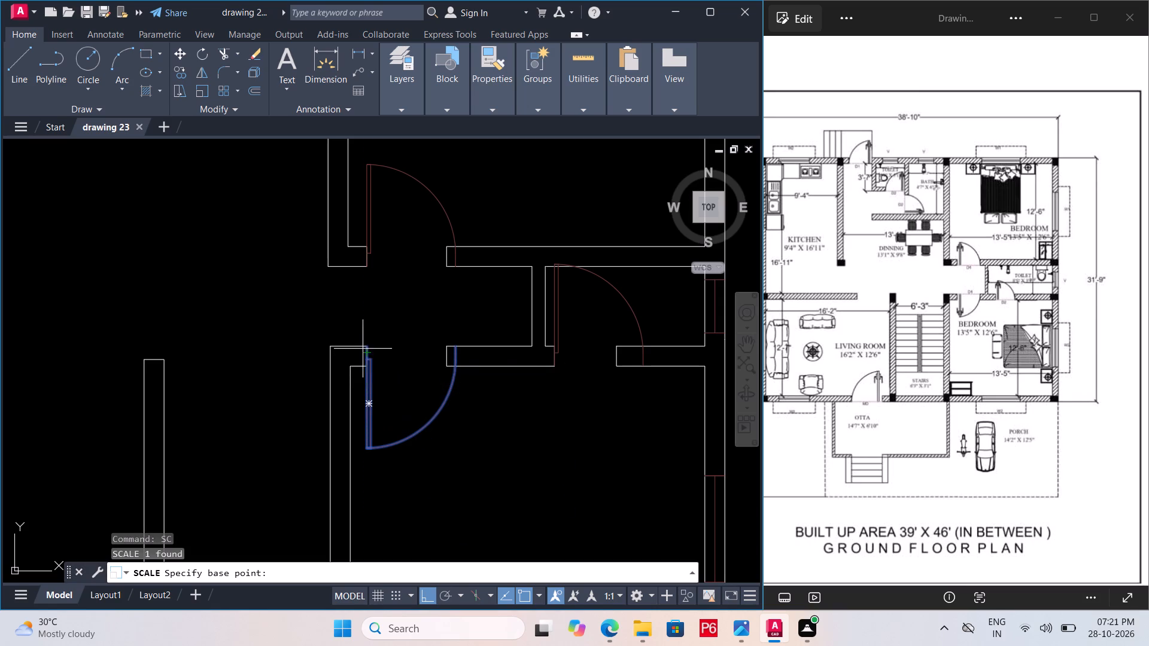
click(368, 339)
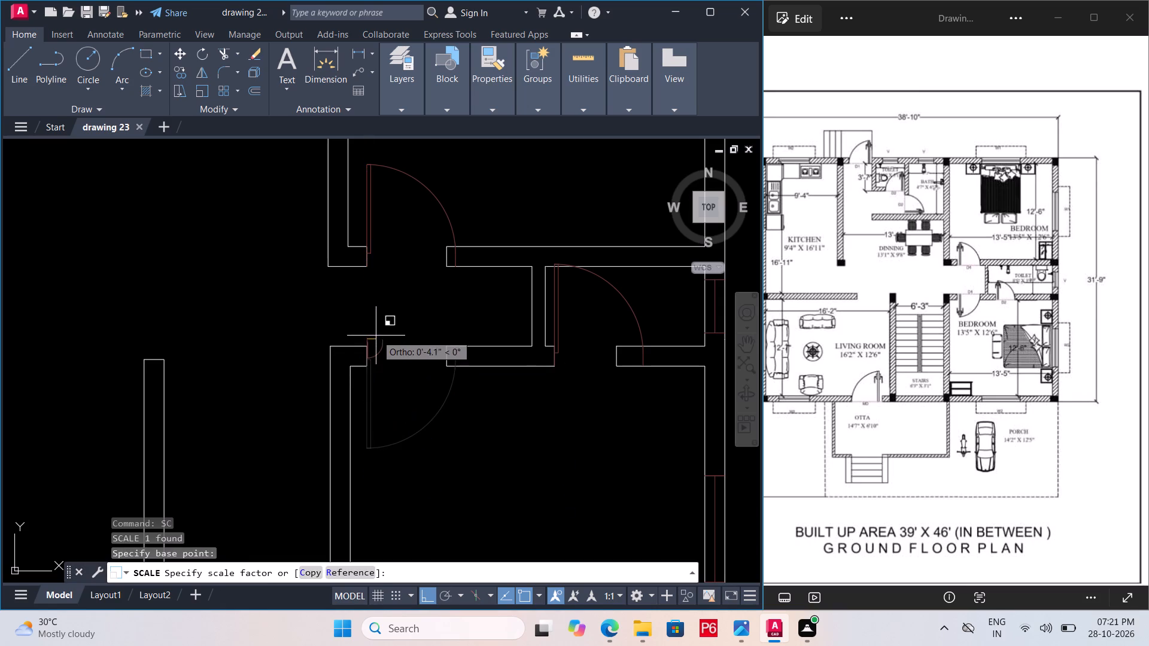
scroll(409, 339, up, 2)
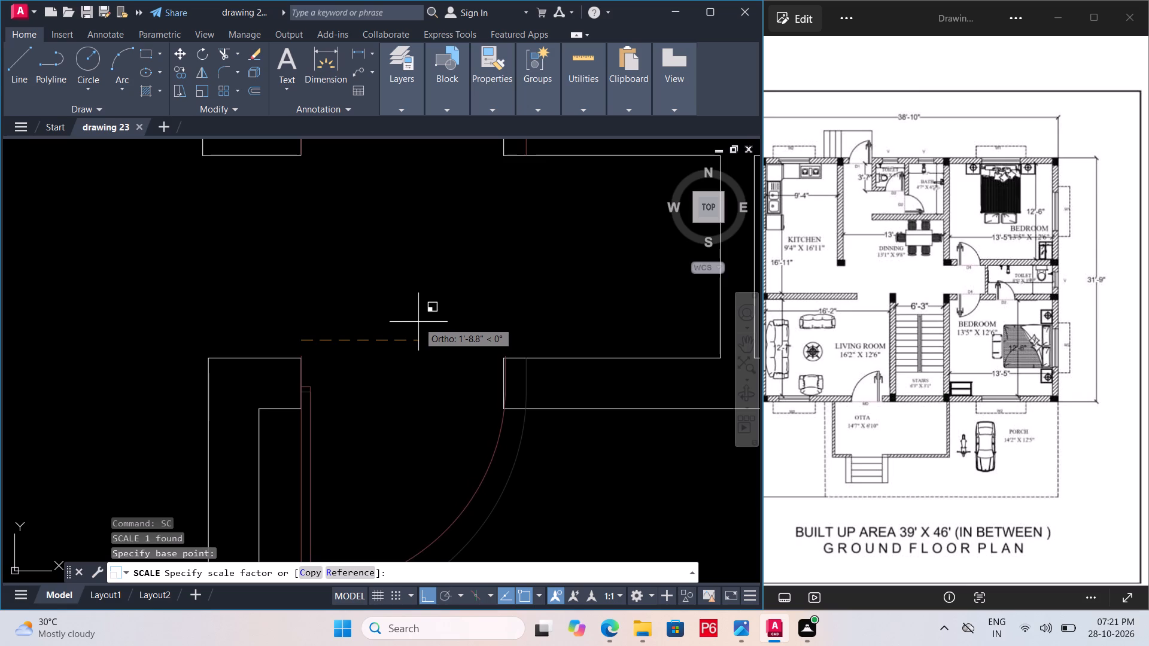
click(418, 323)
scroll(396, 335, down, 2)
key(space)
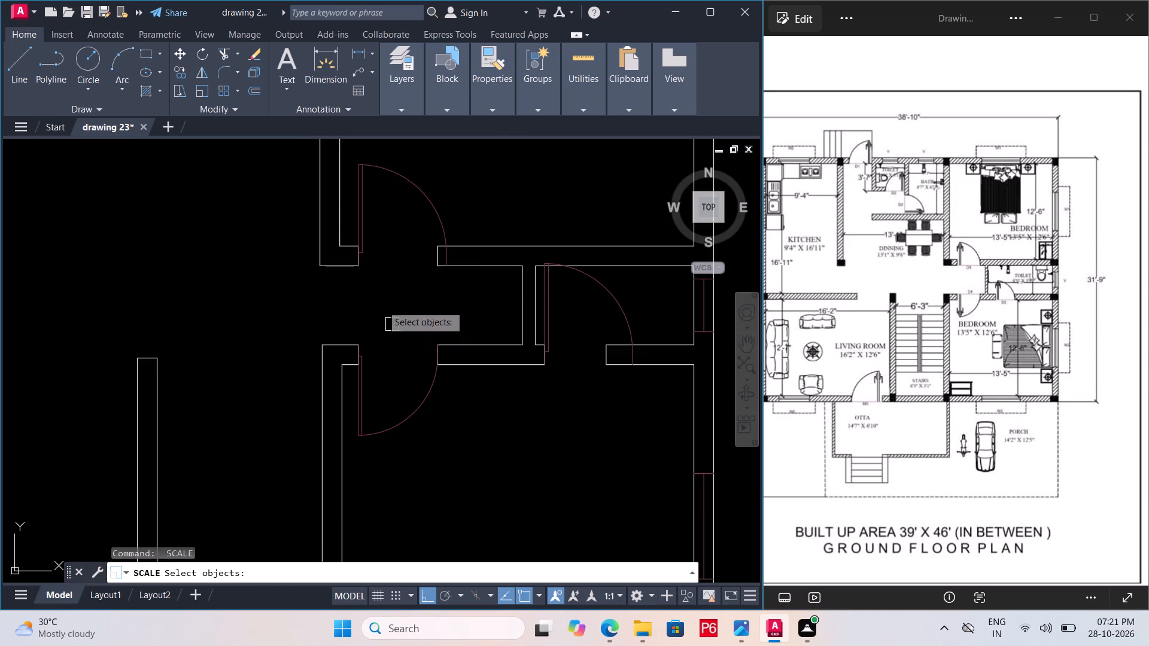
key(Escape)
Scale the northeast bedroom door about its hinge-side wall corner to fit the width of the opening.
click(418, 196)
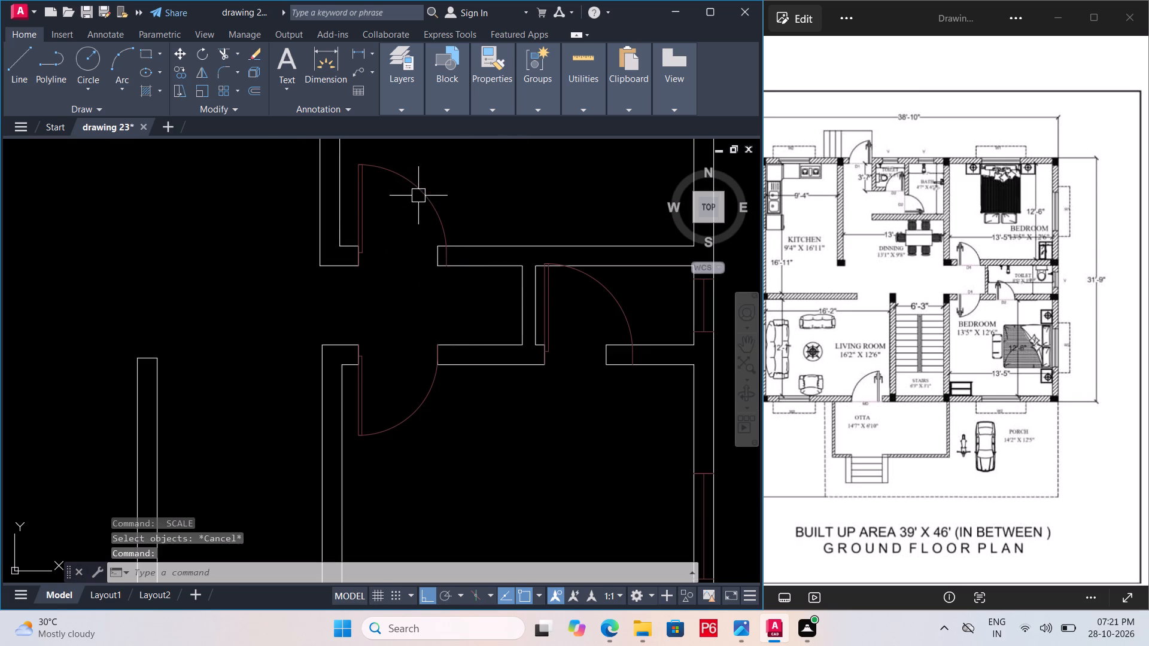
key(s)
key(c)
key(space)
scroll(361, 261, up, 1)
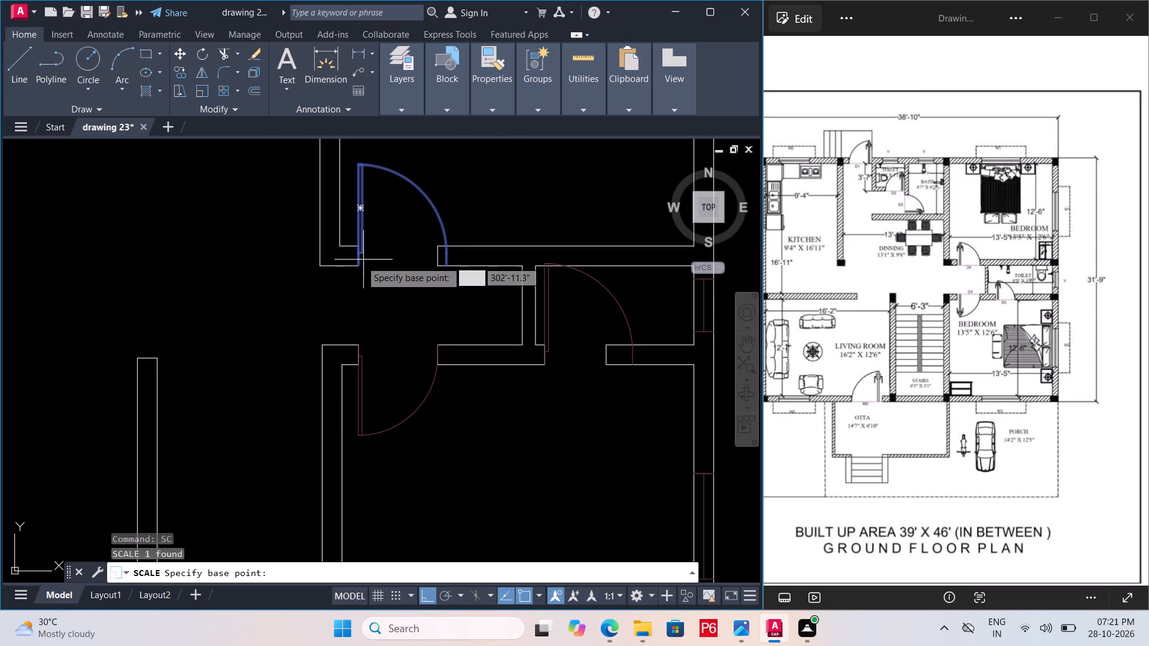
click(354, 272)
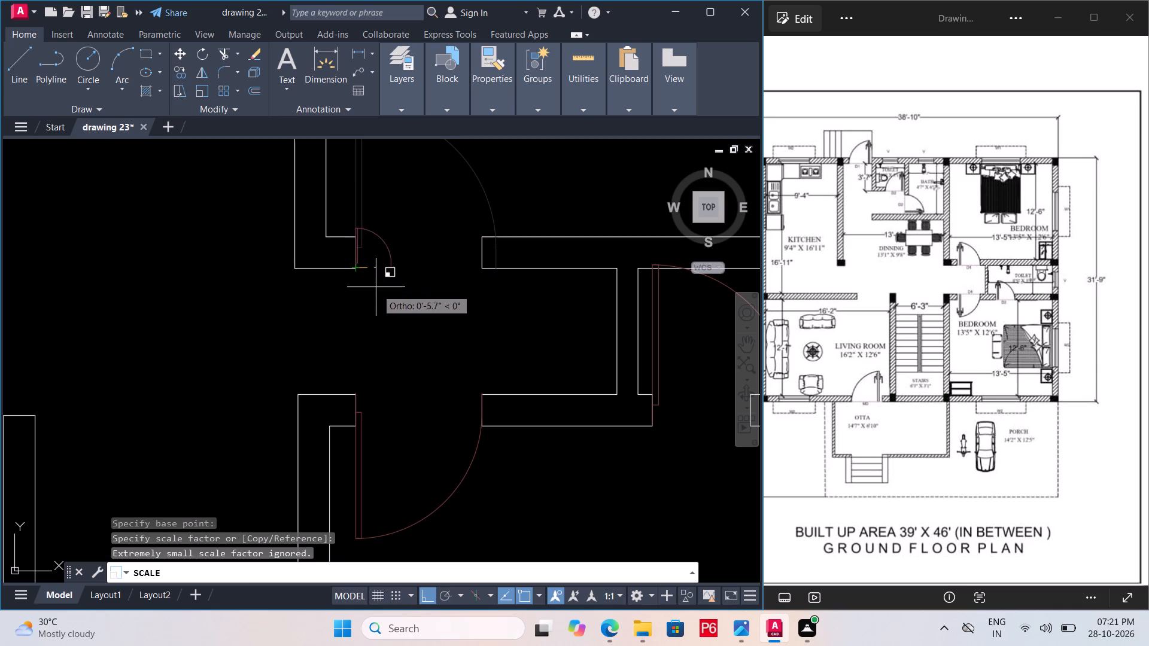
click(394, 340)
Scale the door of the toilet between the bedrooms about its hinge-side corner to fit the narrower opening.
scroll(380, 310, down, 2)
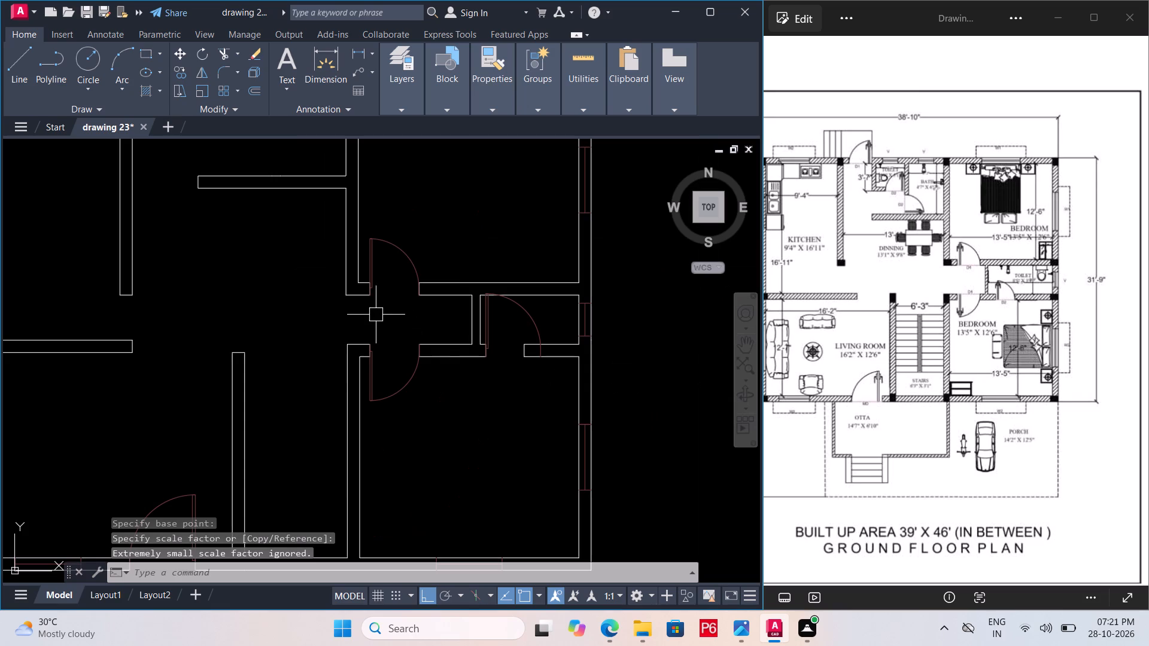
scroll(527, 352, up, 2)
click(549, 304)
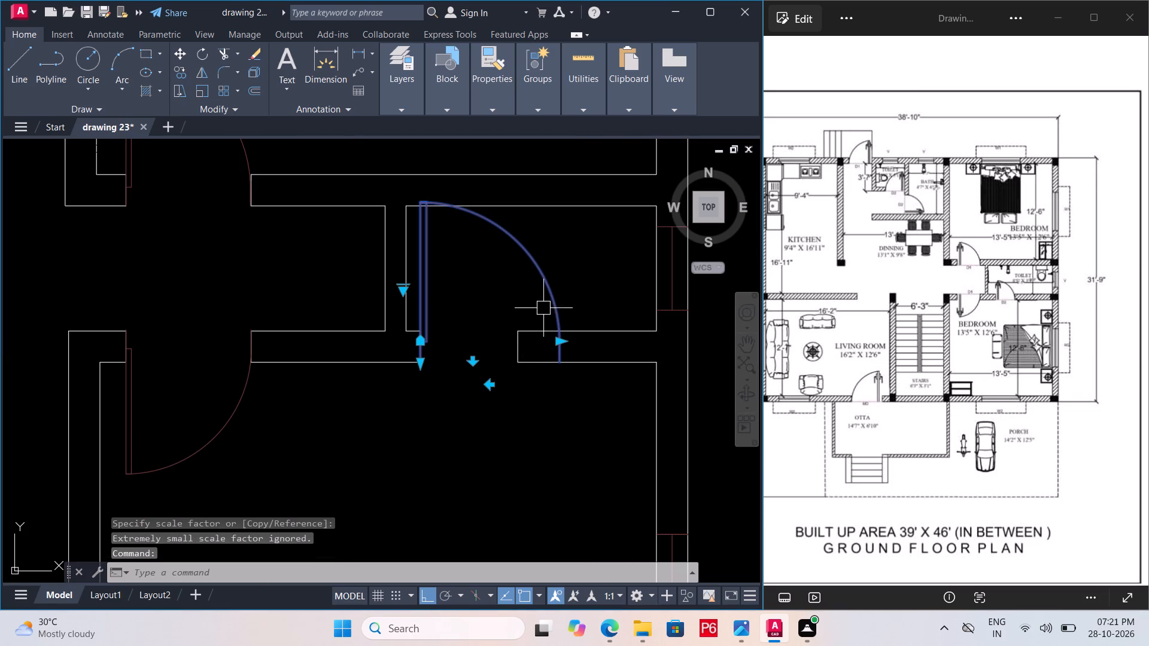
text(sc)
key(space)
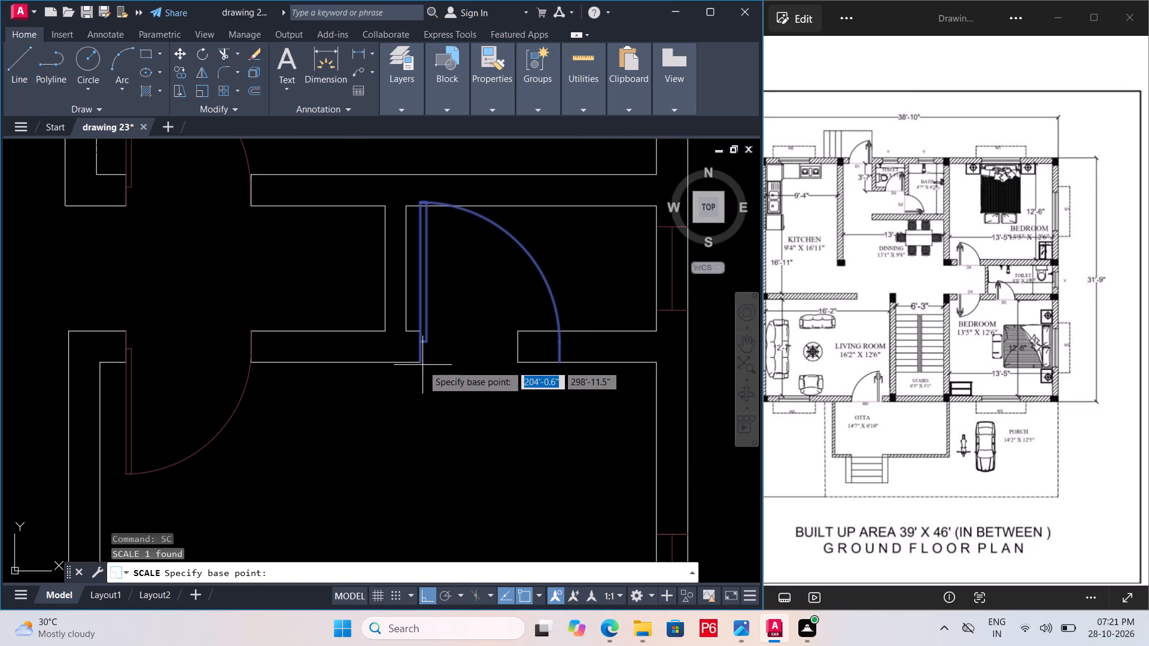
click(422, 365)
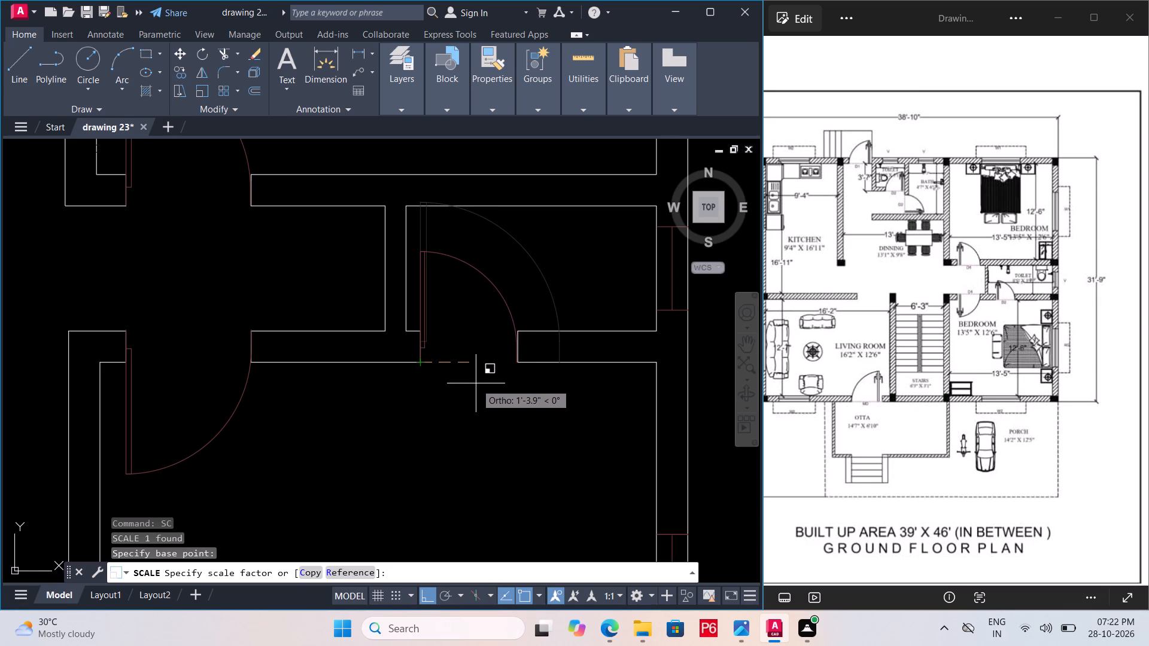
click(476, 382)
Save the drawing with the three resized doors.
scroll(488, 343, down, 2)
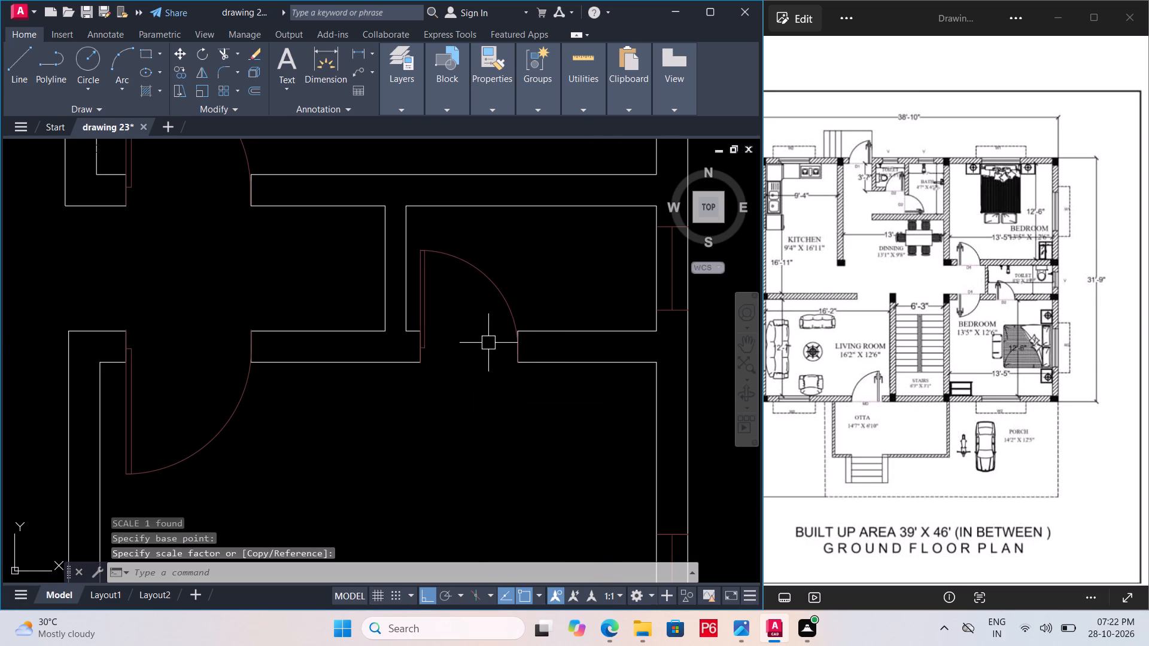
scroll(488, 343, down, 1)
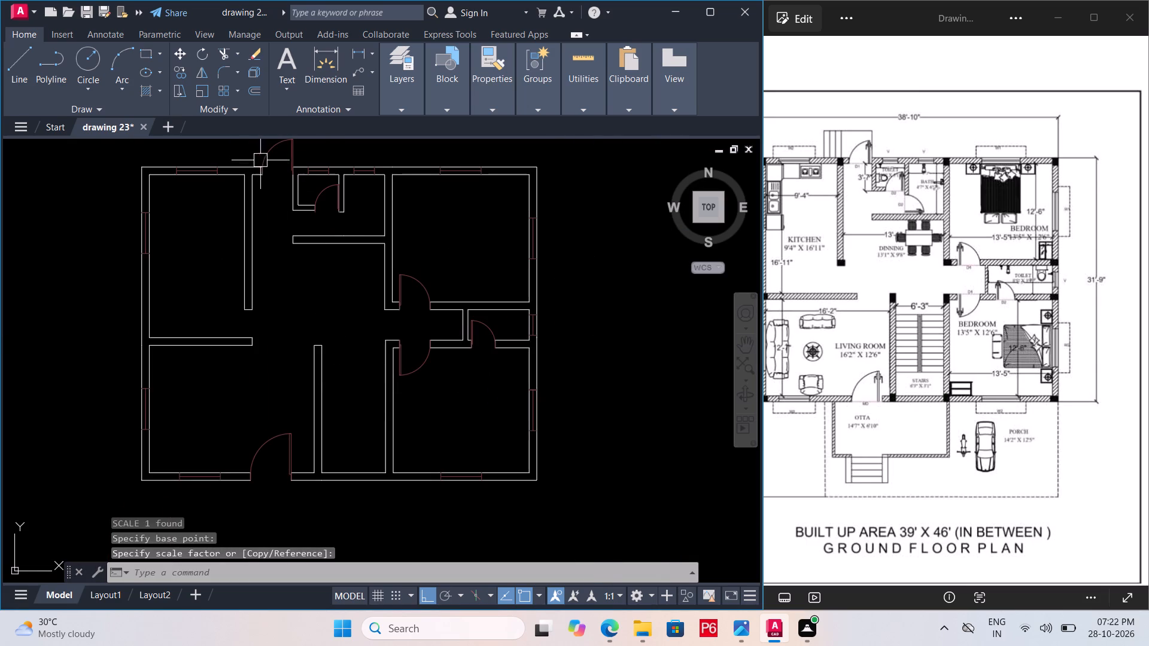
scroll(353, 212, down, 2)
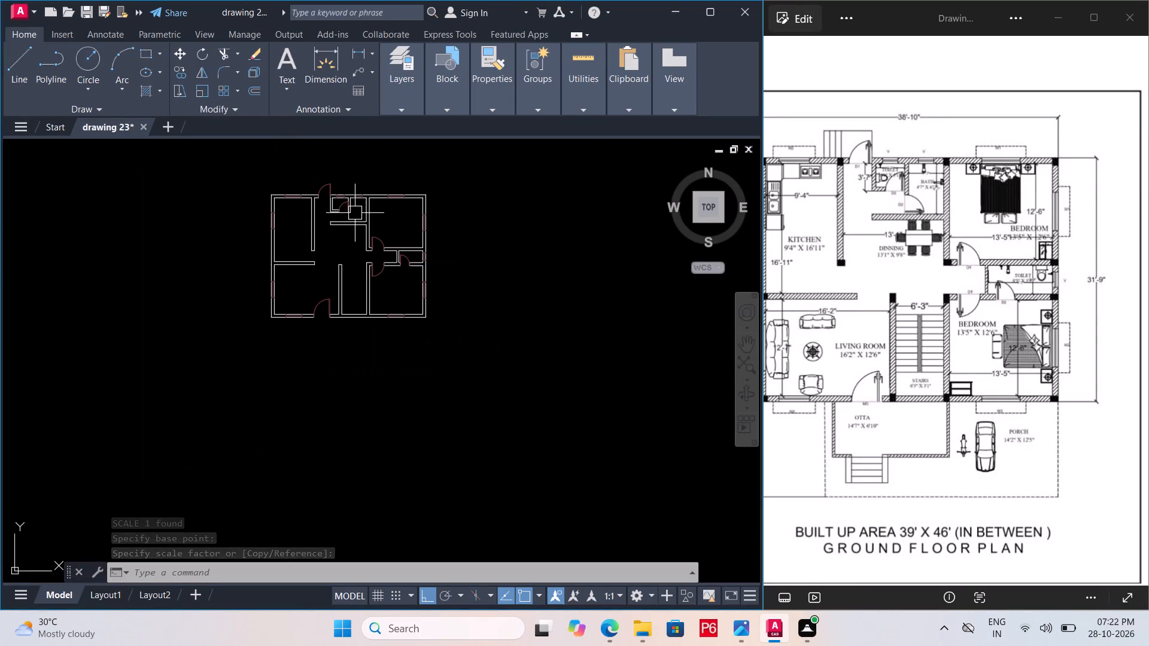
key(ctrl+s)
key(ctrl+s)
key(ctrl+s)
key(ctrl+s)
key(ctrl+s)
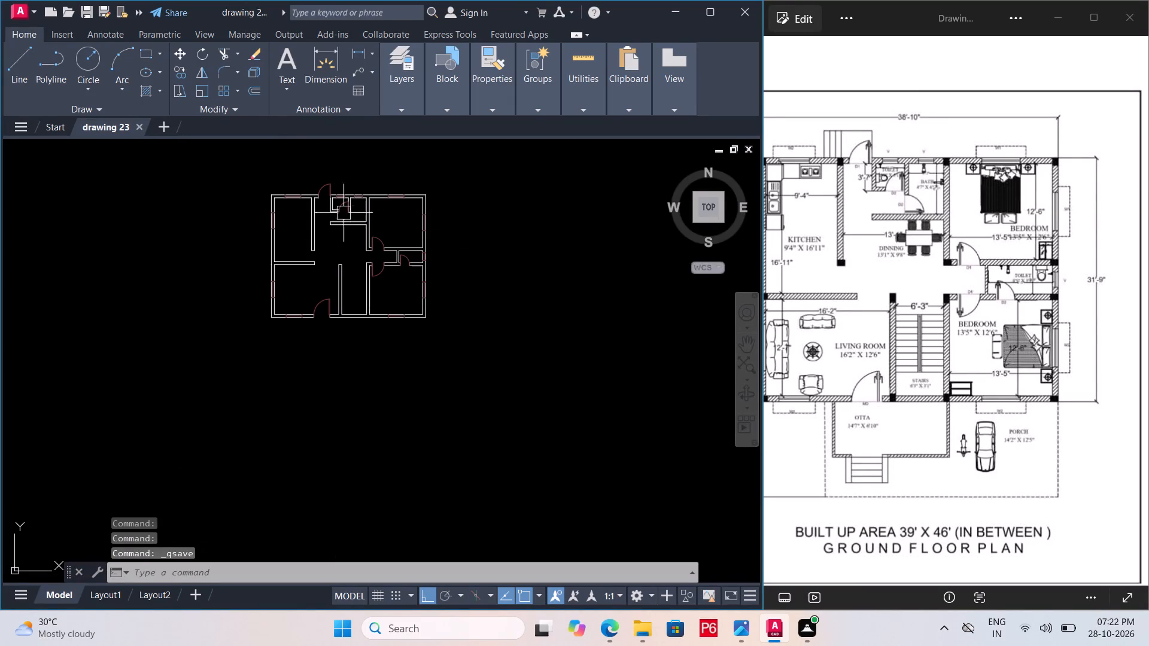
key(ctrl+s)
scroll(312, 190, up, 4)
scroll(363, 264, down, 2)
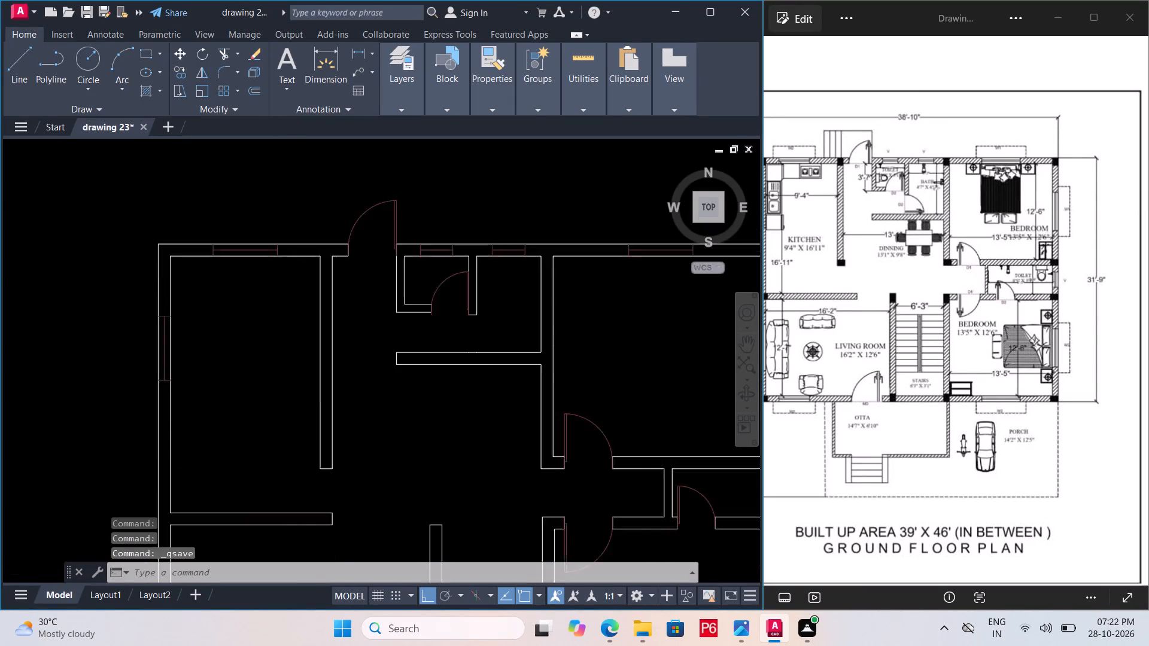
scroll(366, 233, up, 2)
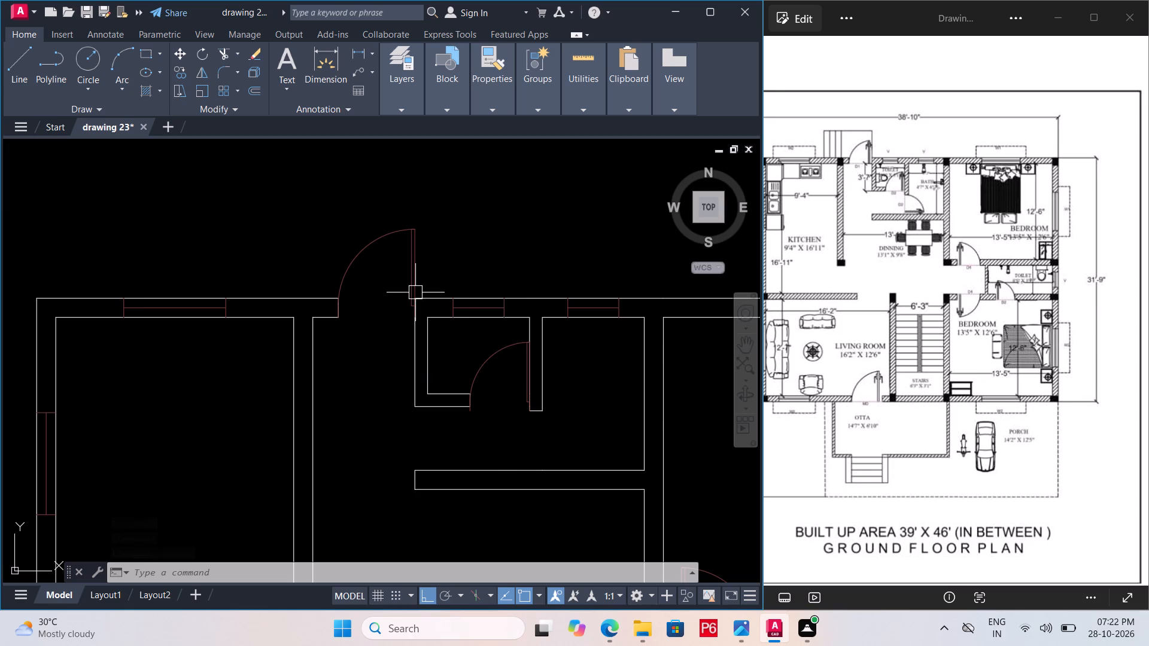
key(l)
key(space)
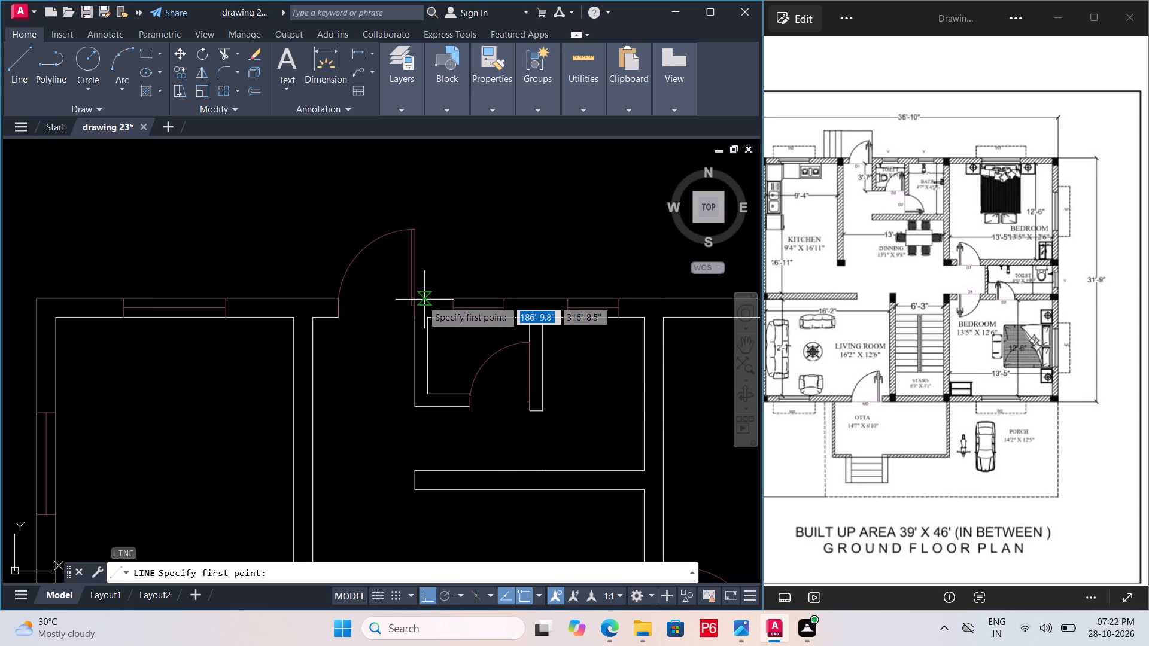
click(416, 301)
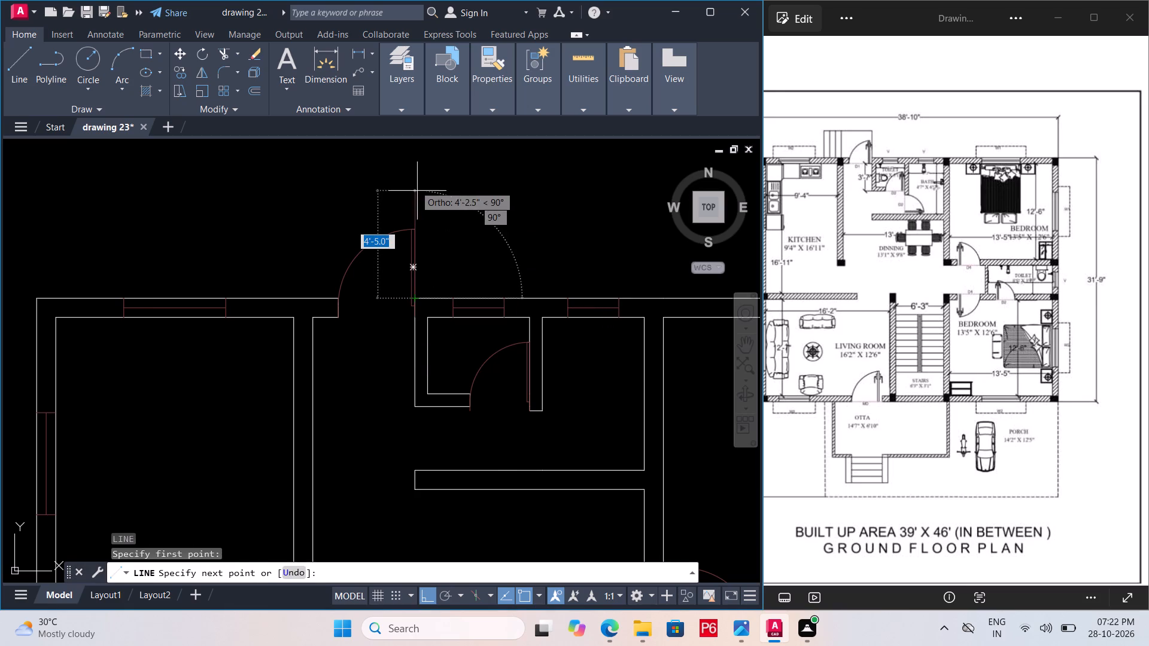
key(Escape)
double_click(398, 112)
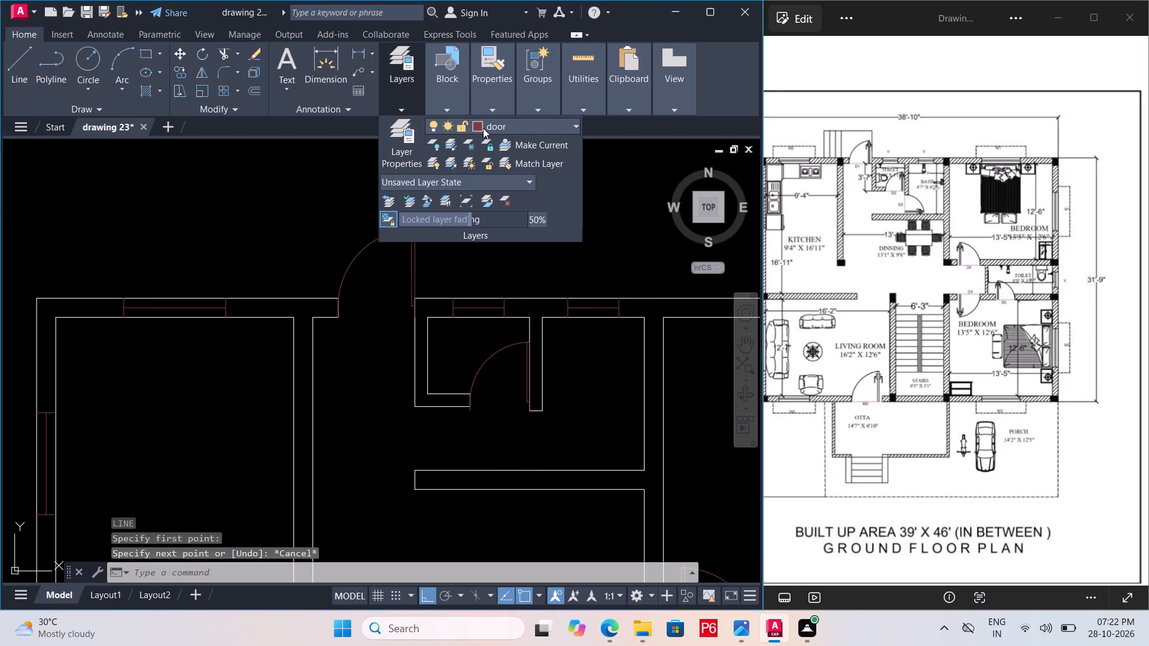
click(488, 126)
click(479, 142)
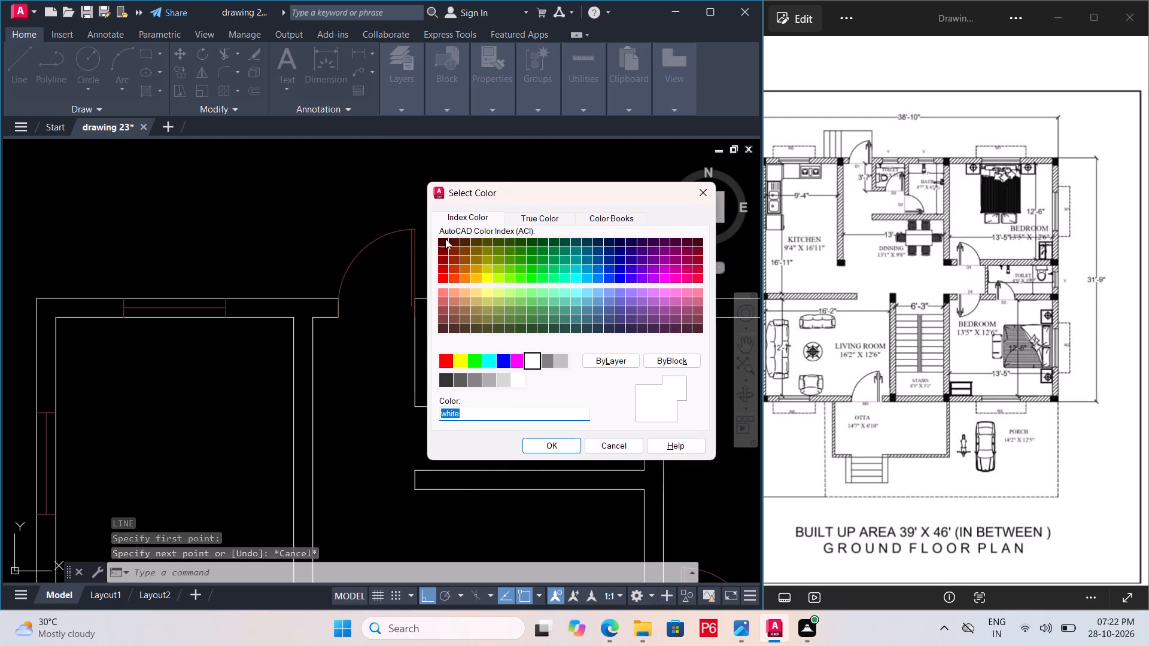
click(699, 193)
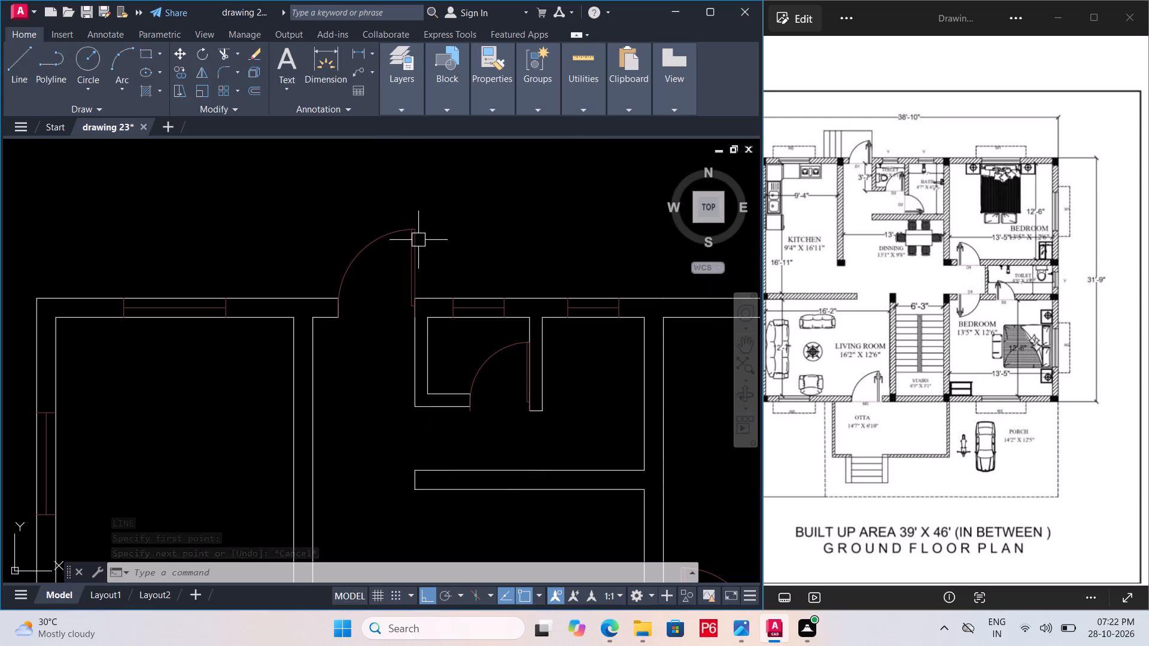
Make layer 0 the current layer.
click(415, 107)
click(487, 125)
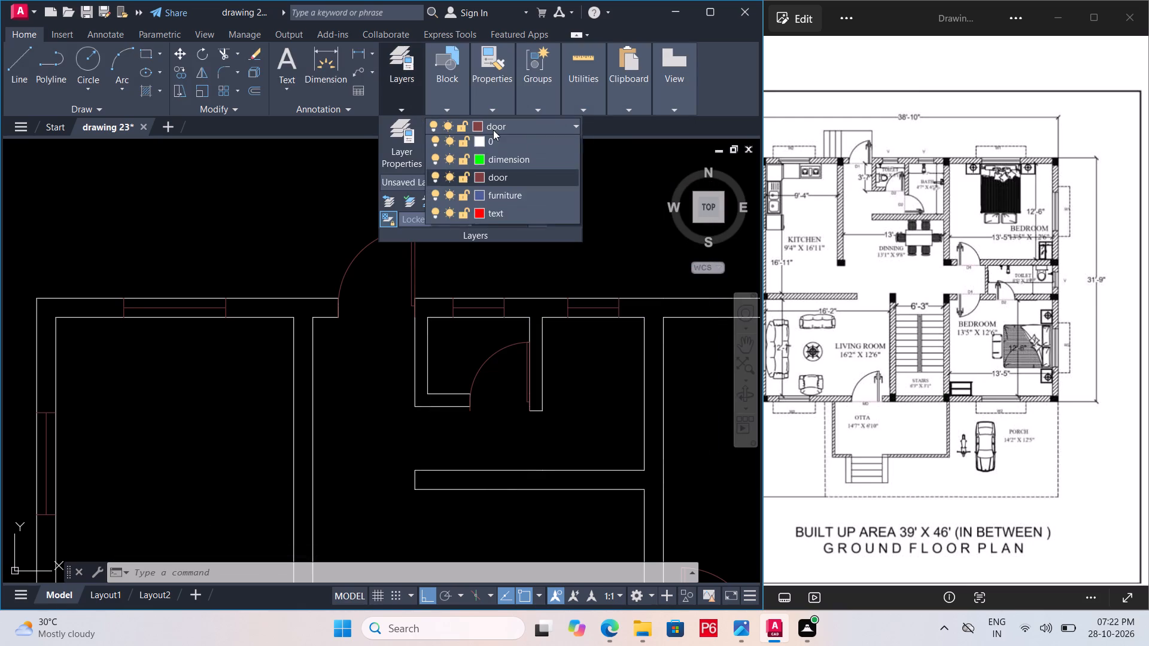
click(497, 143)
click(243, 232)
click(363, 197)
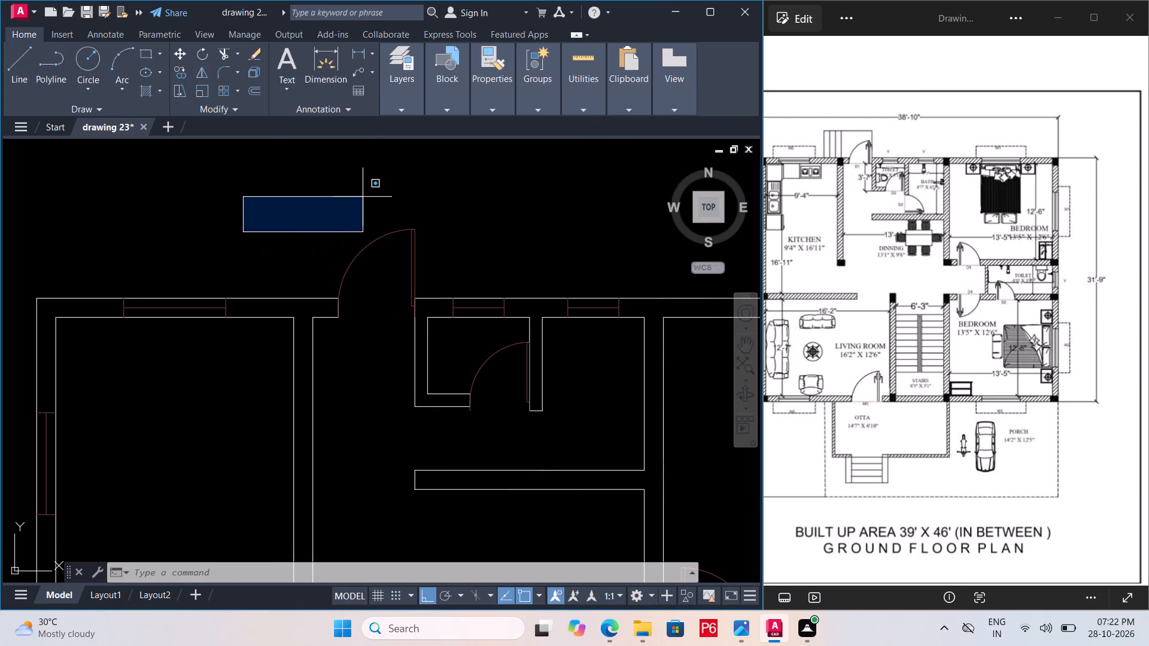
drag(250, 204, 241, 208)
click(178, 233)
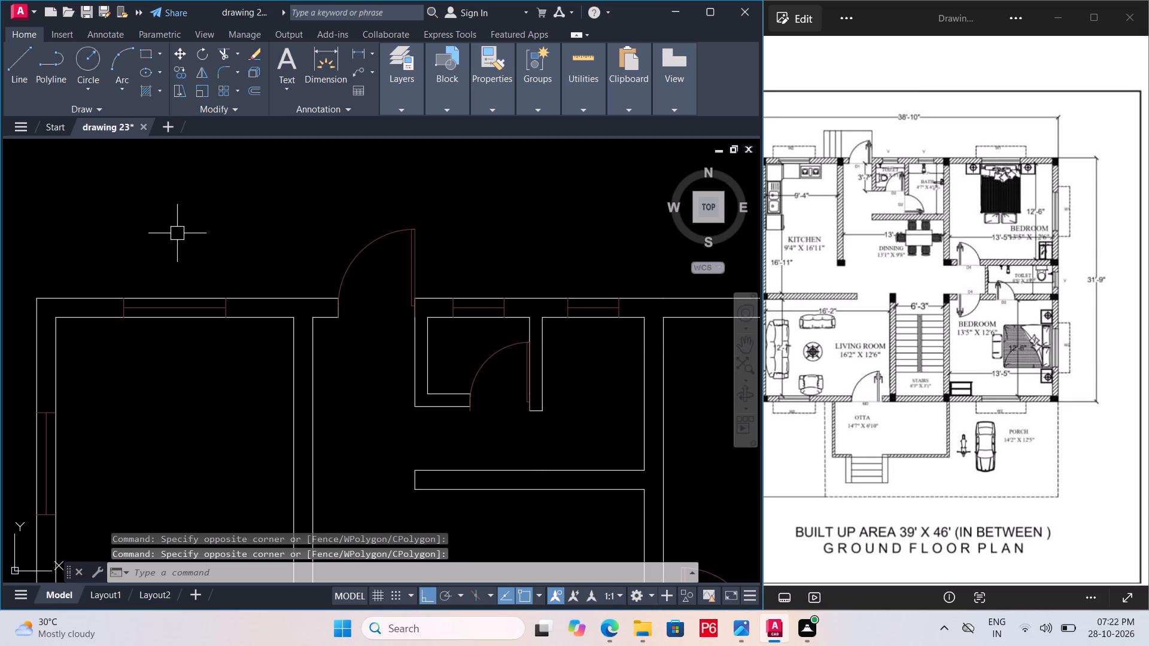
Draw a 3' line outward from the north wall's outer face at the hinge side of the entrance door.
key(l)
key(space)
scroll(423, 300, up, 2)
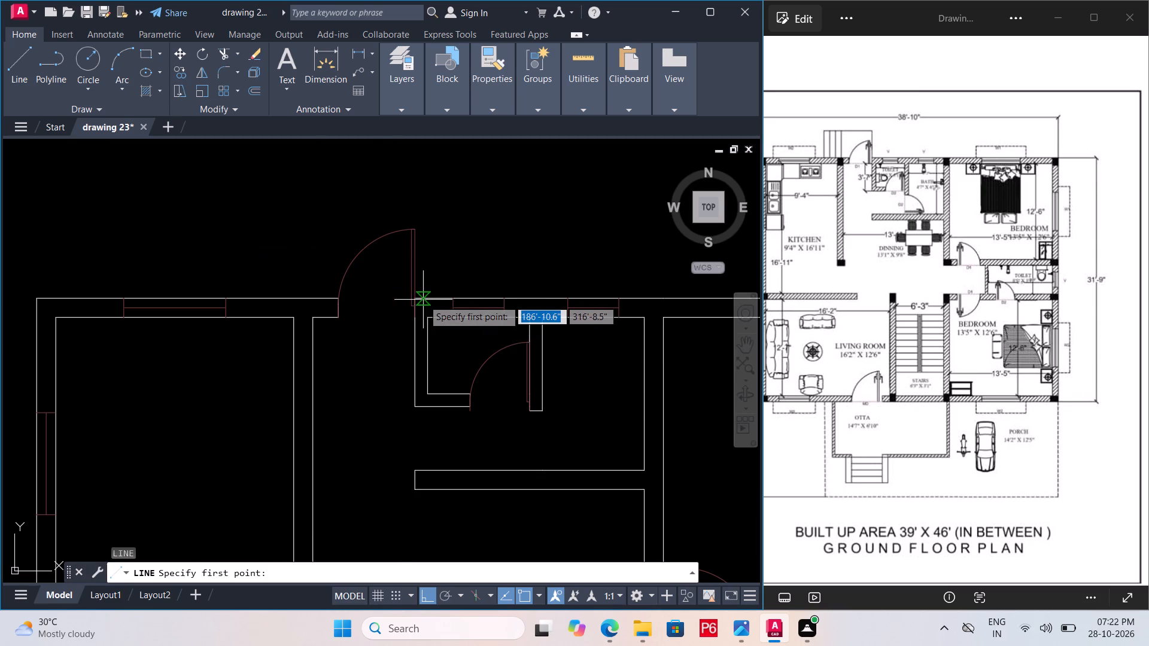
scroll(423, 300, up, 1)
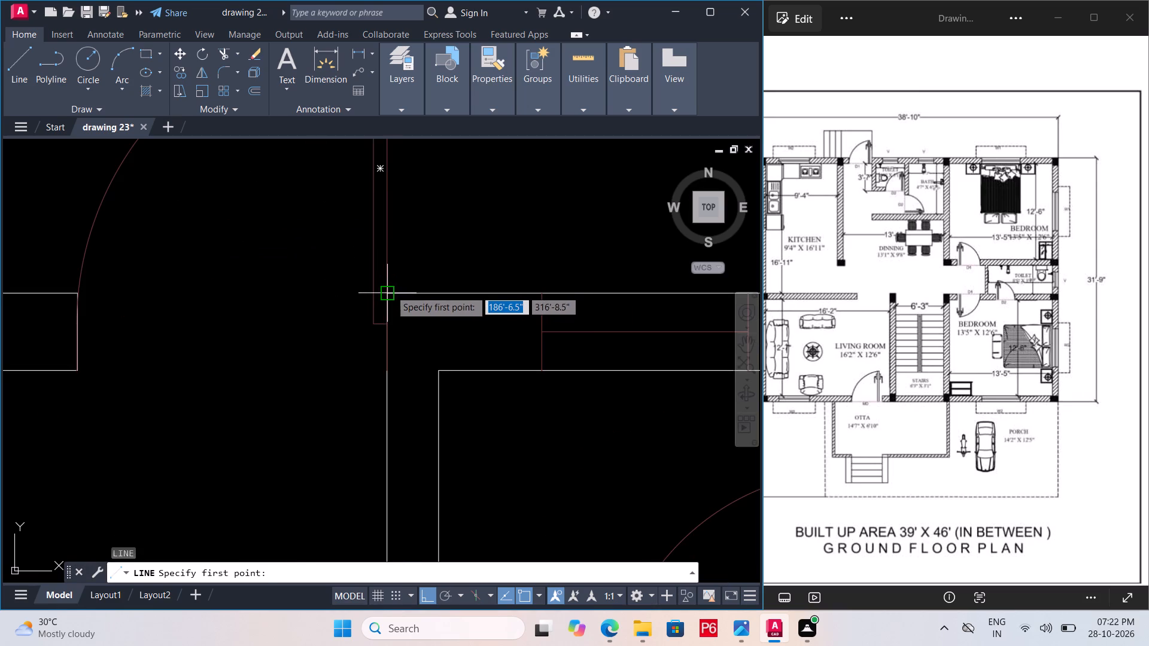
click(390, 290)
scroll(383, 240, down, 3)
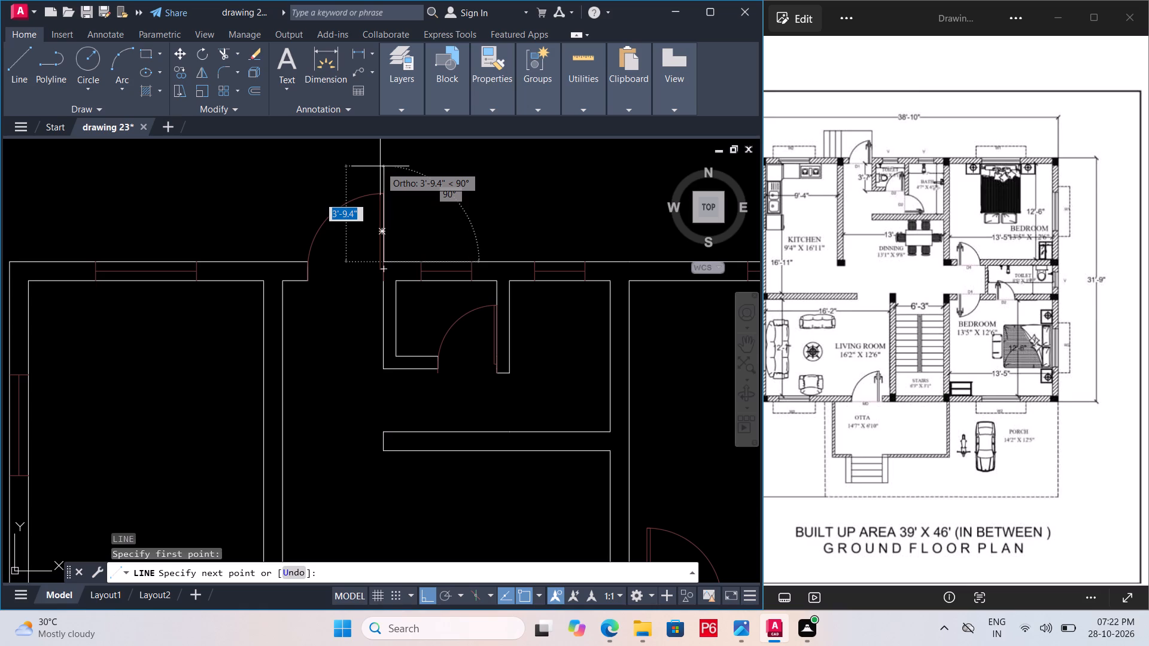
text(3')
key(Return)
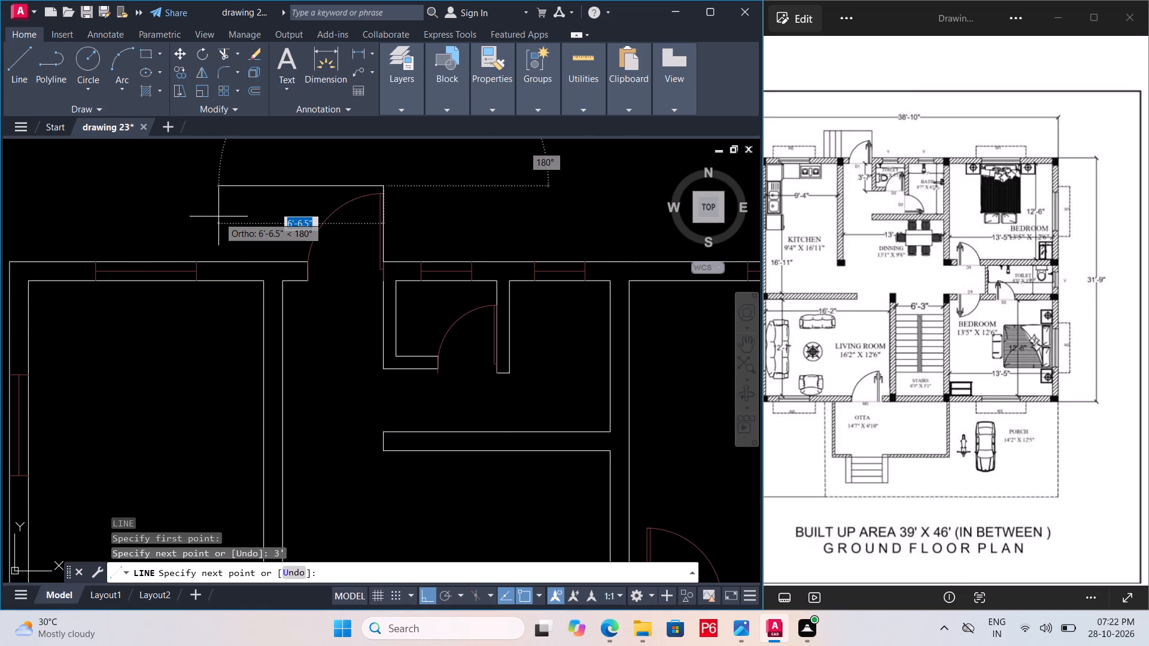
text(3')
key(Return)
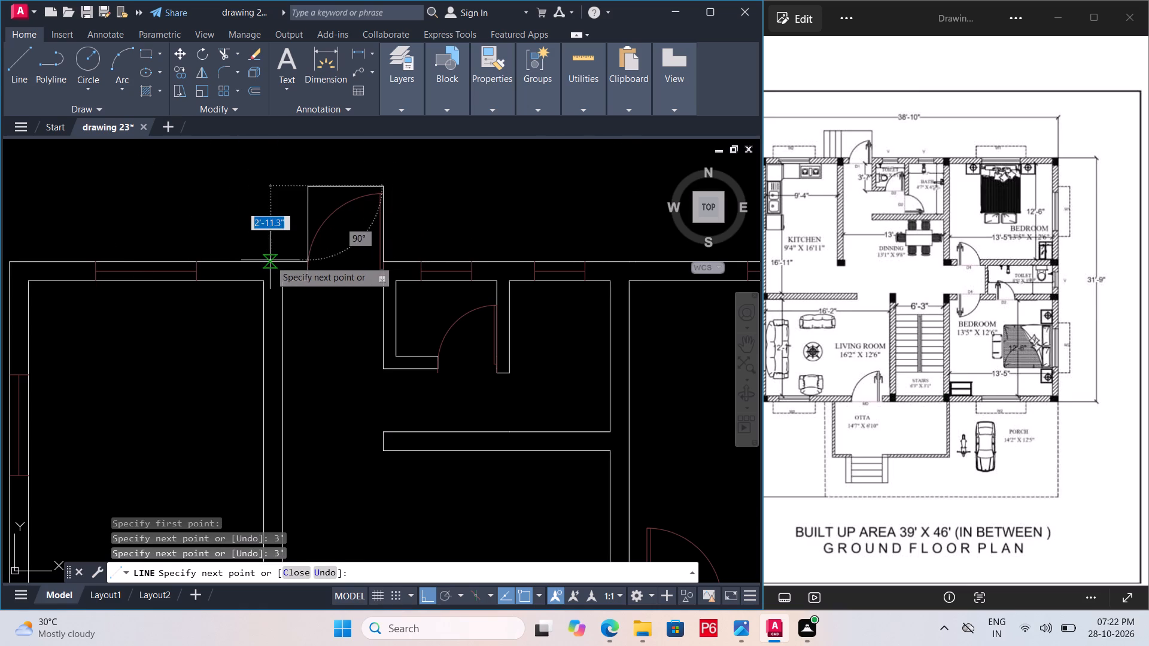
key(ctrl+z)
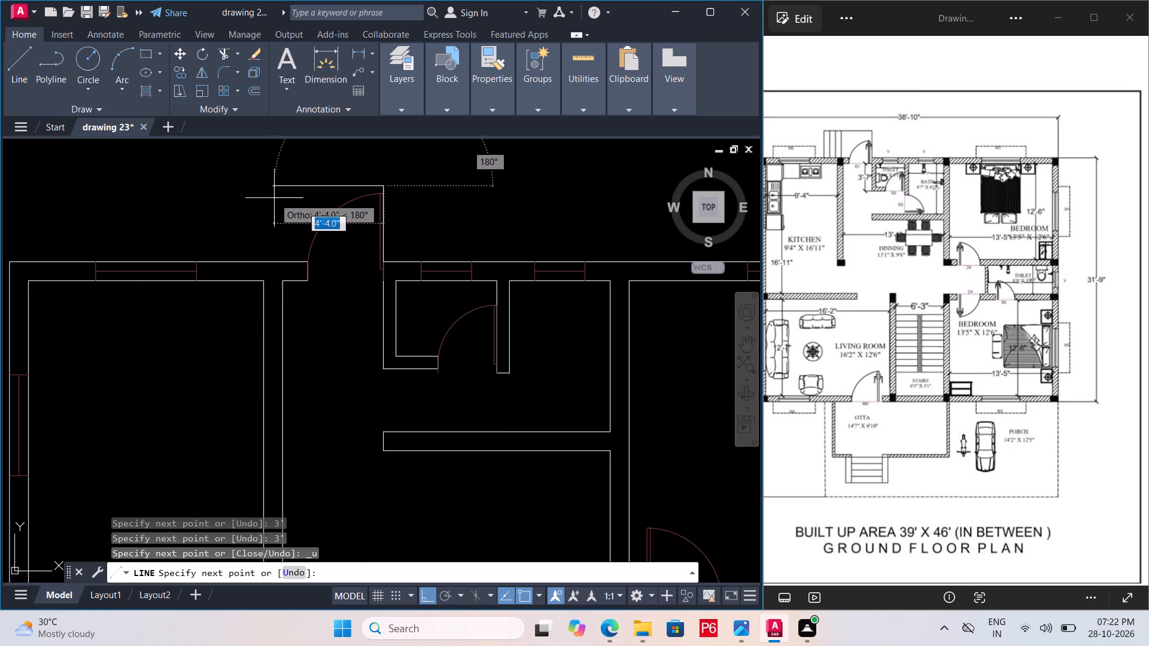
Complete the north entrance landing with a 4' outer edge, a west side down to the wall, and a closing line along the wall.
text(4')
key(Return)
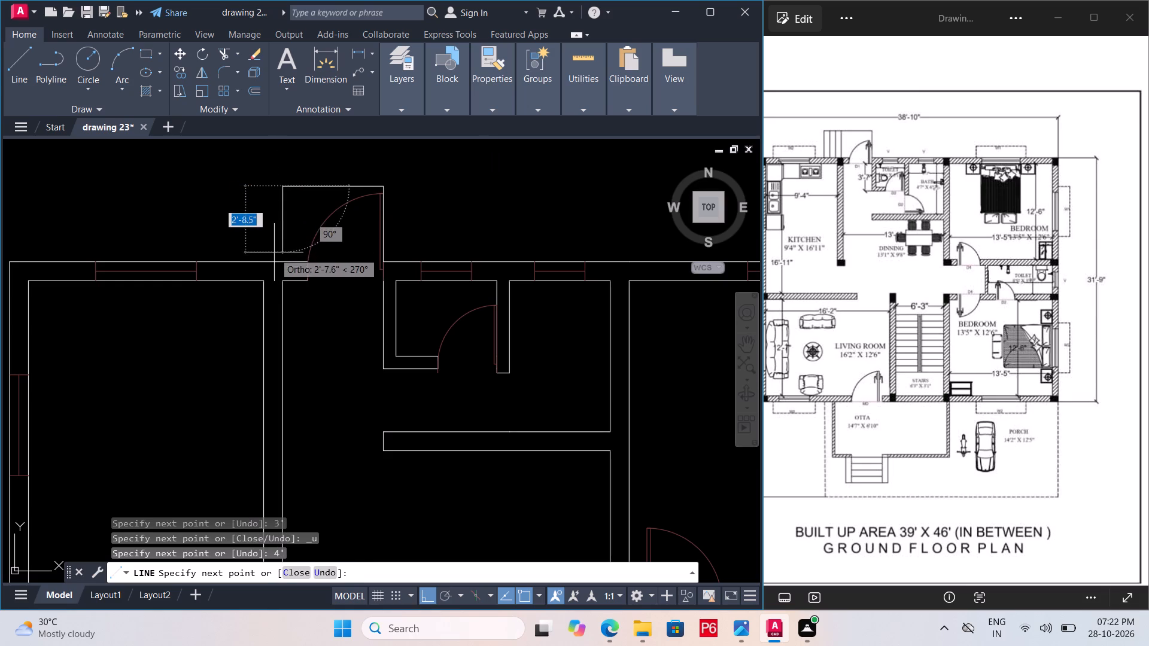
scroll(276, 258, up, 2)
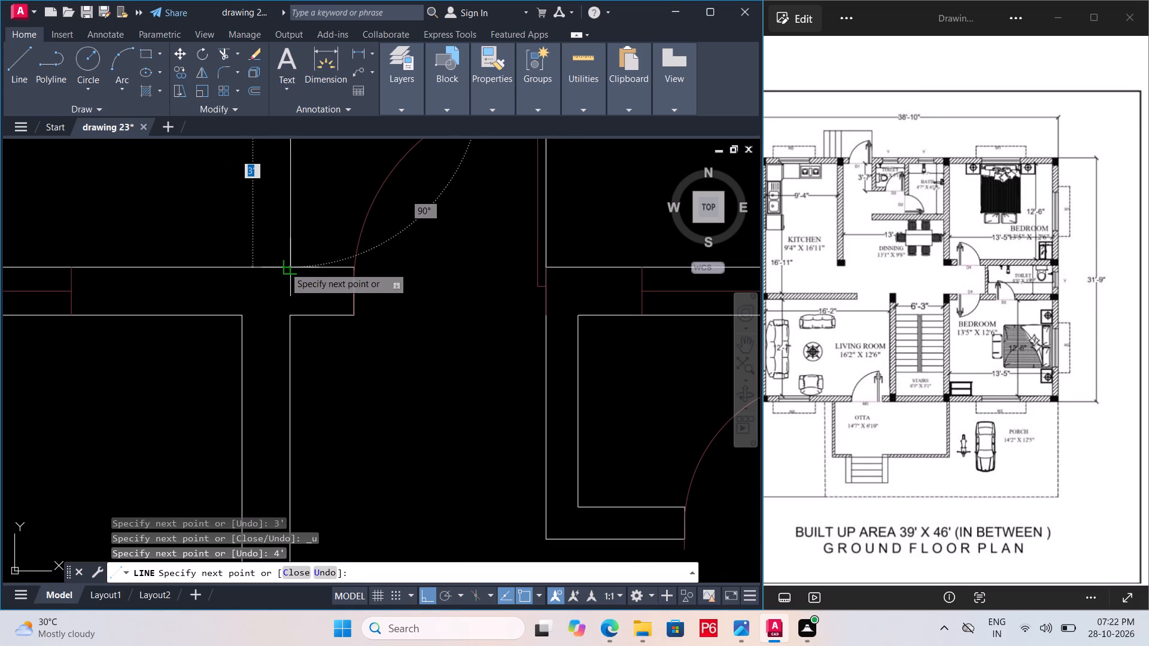
click(284, 267)
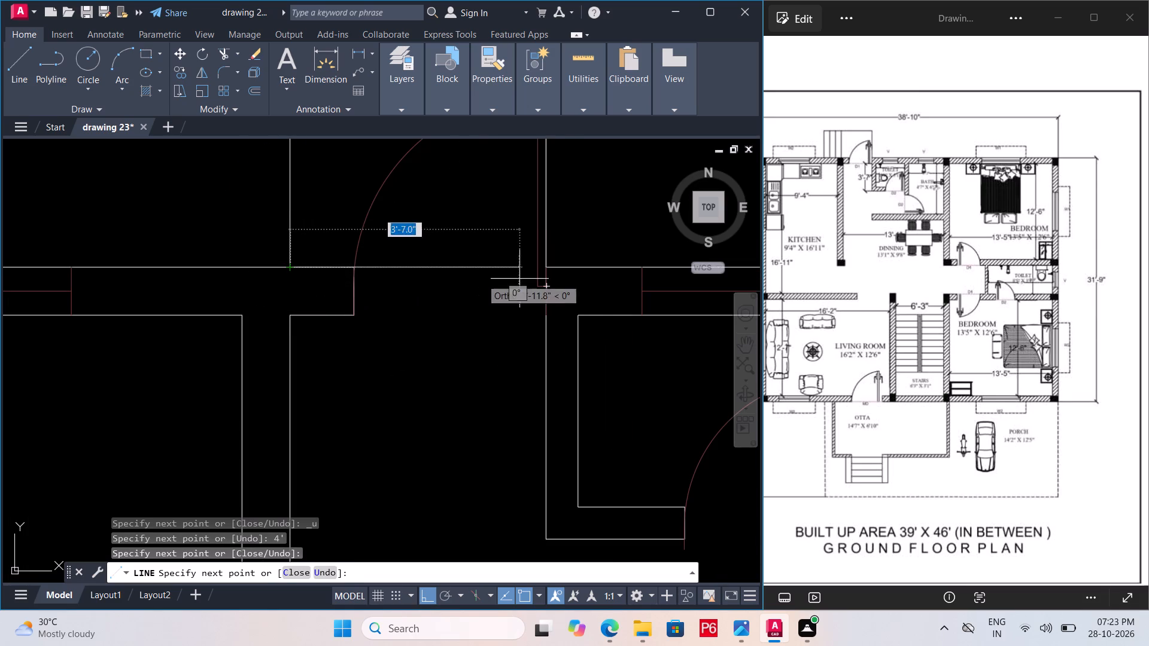
click(549, 267)
key(space)
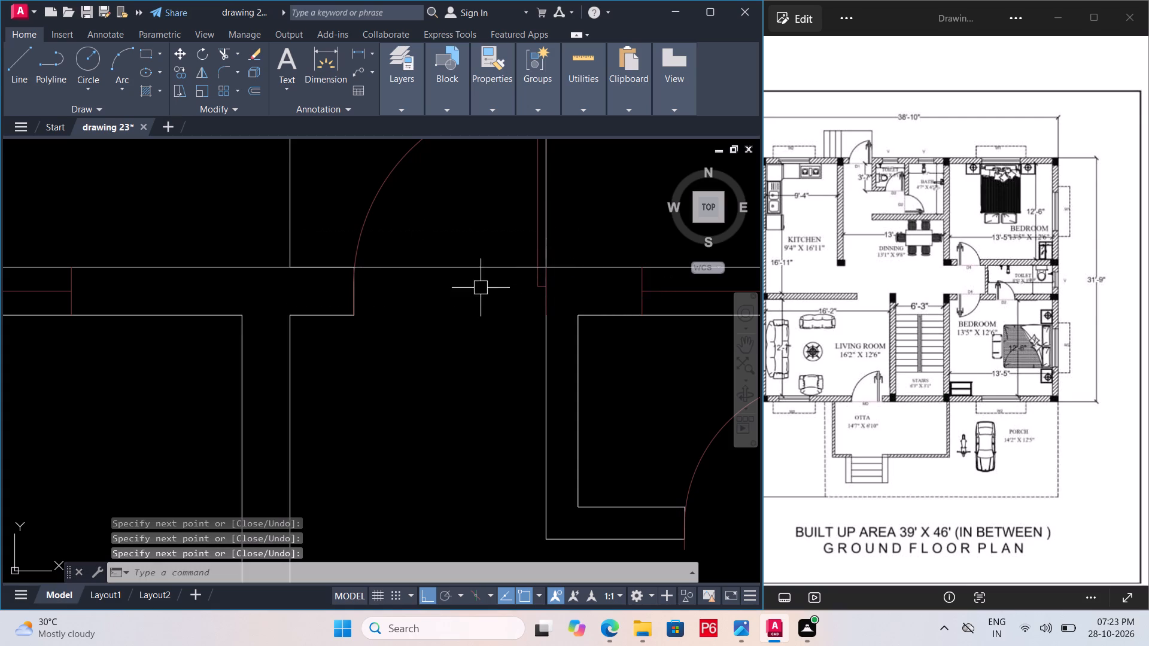
Offset the landing's west edge westward three times at 9" spacing to form the entrance steps.
scroll(472, 302, down, 1)
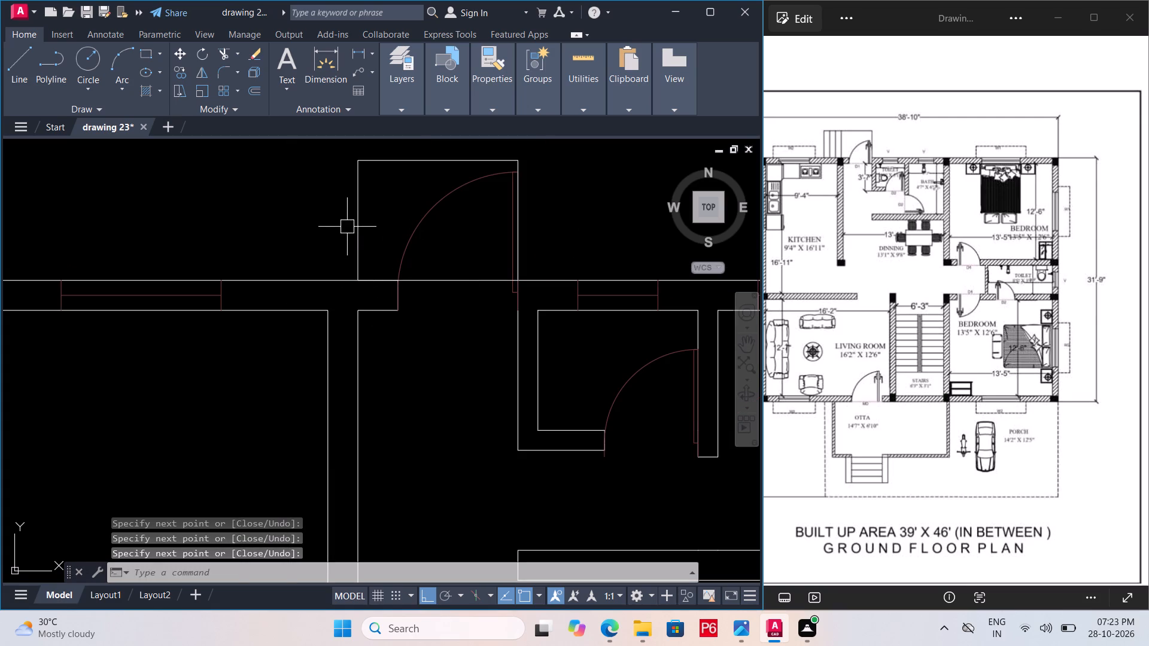
double_click(359, 215)
key(o)
key(Return)
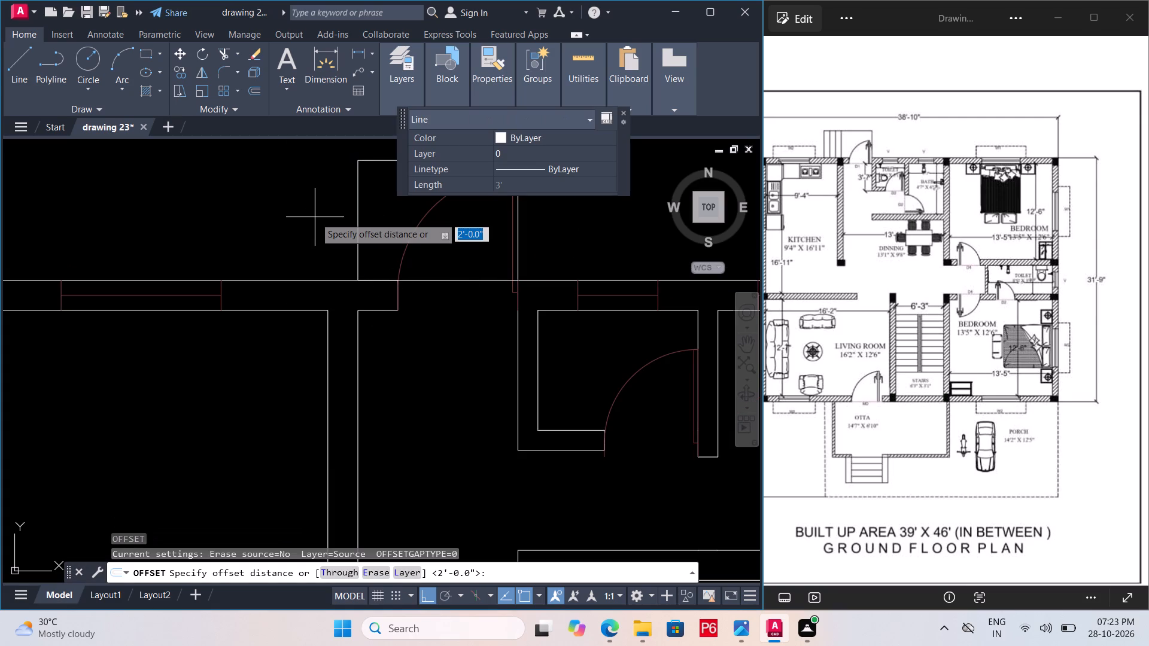
key(9)
key(shift+quotedbl)
key(Return)
click(296, 231)
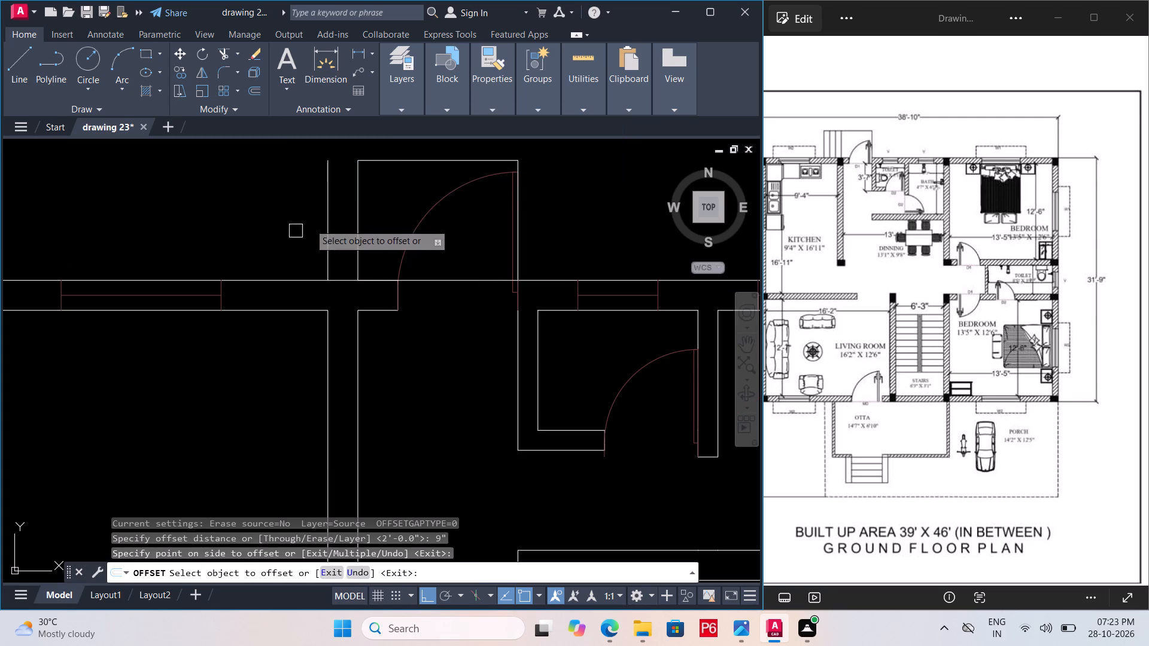
click(324, 215)
click(296, 217)
click(298, 215)
click(251, 215)
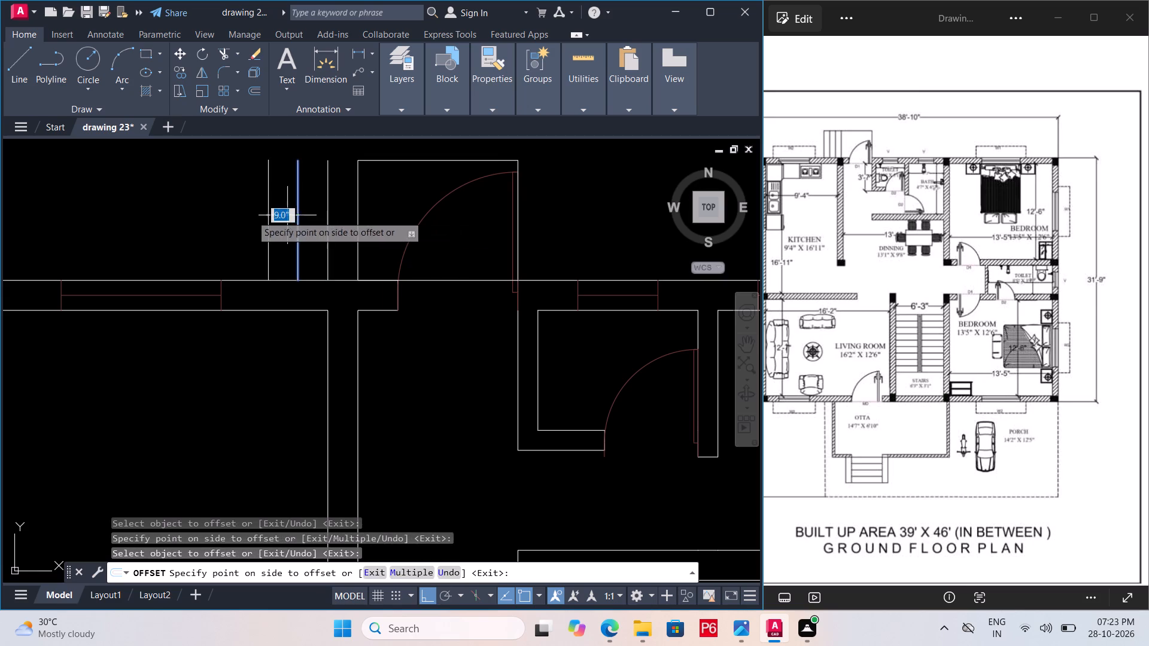
key(space)
Draw a line across the outer ends of the steps, from the westernmost step line to the landing's corner.
text(l)
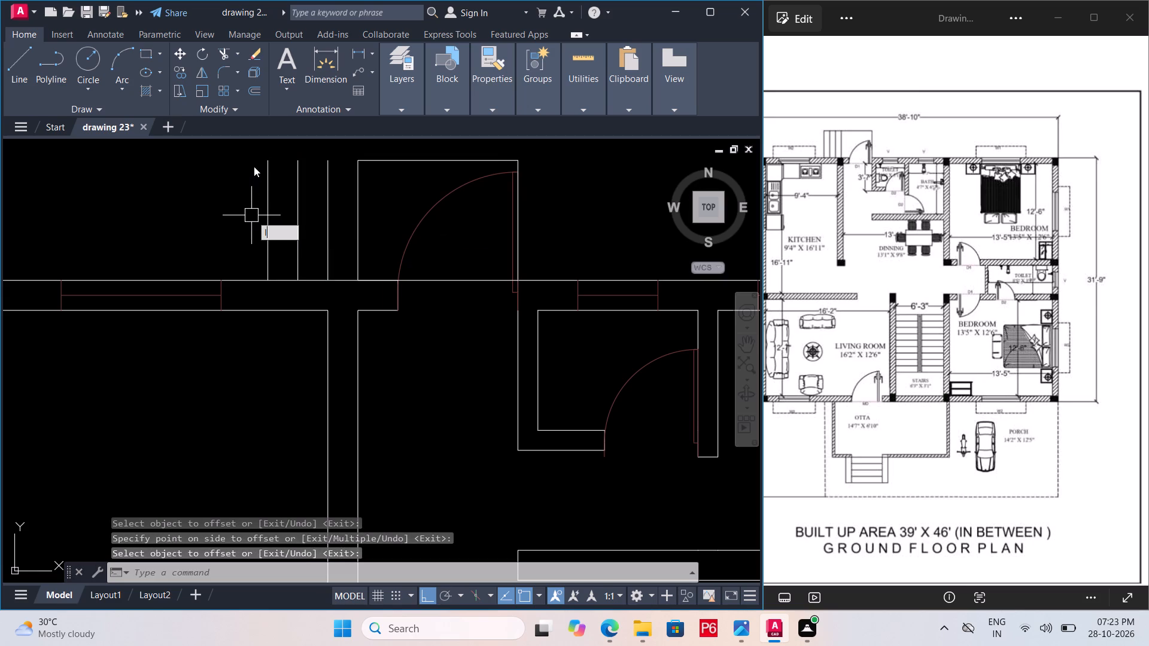
key(space)
click(266, 162)
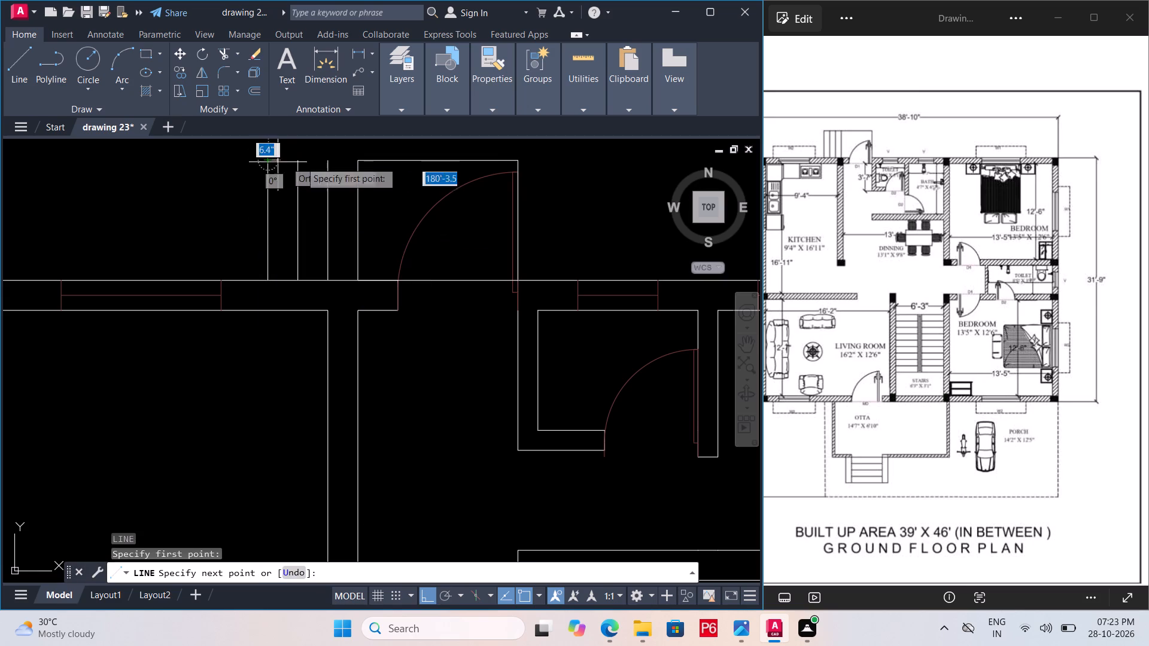
click(358, 161)
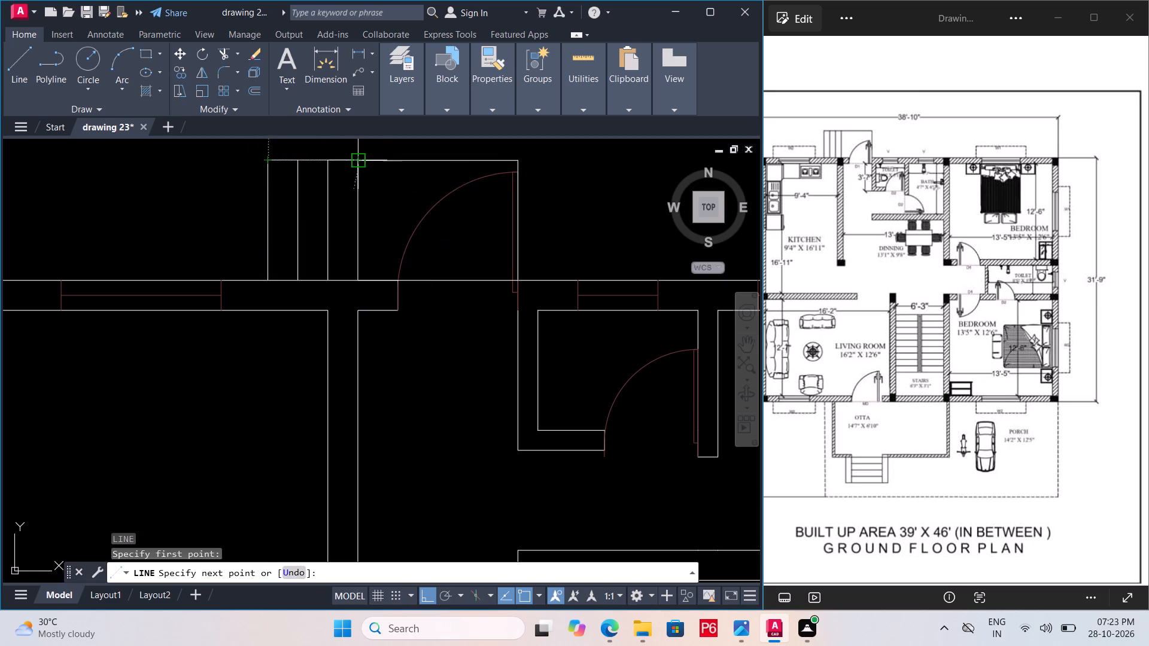
key(space)
Save the drawing with the finished north entrance steps.
scroll(268, 218, down, 2)
key(ctrl+s)
key(ctrl+s)
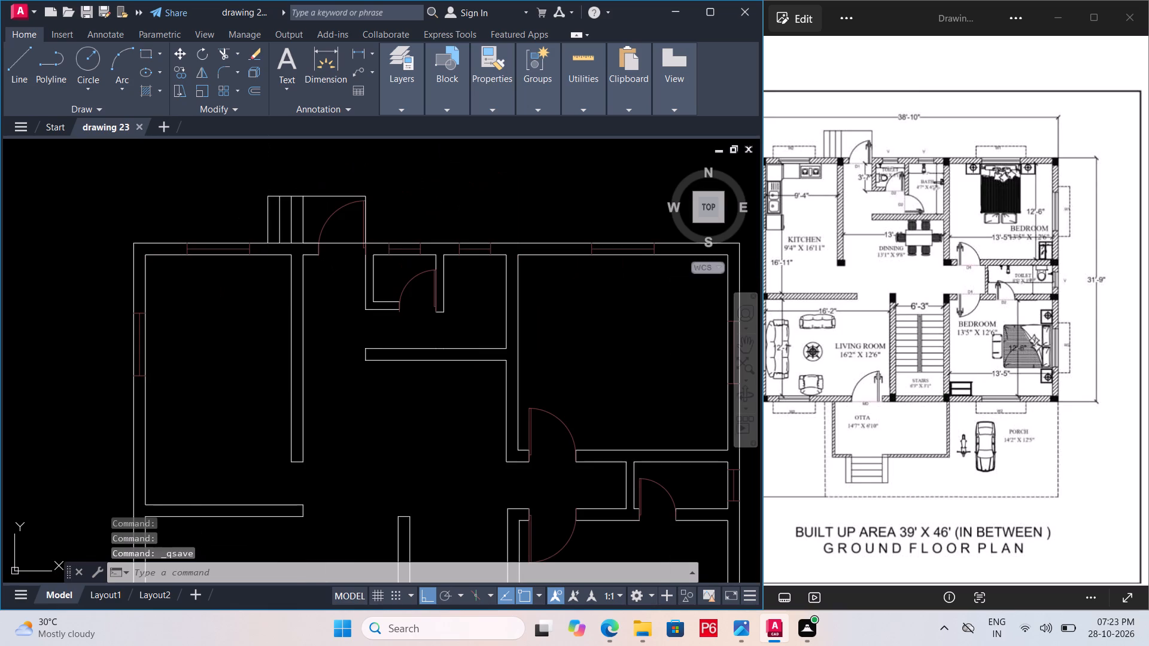
key(ctrl+s)
key(ctrl+s)
key(ctrl+s)
key(ctrl+s)
key(ctrl+s)
key(ctrl+s)
key(ctrl+s)
key(ctrl+s)
Offset the outer line of the south wall 6'10" outward for the otta's front edge.
scroll(253, 218, down, 3)
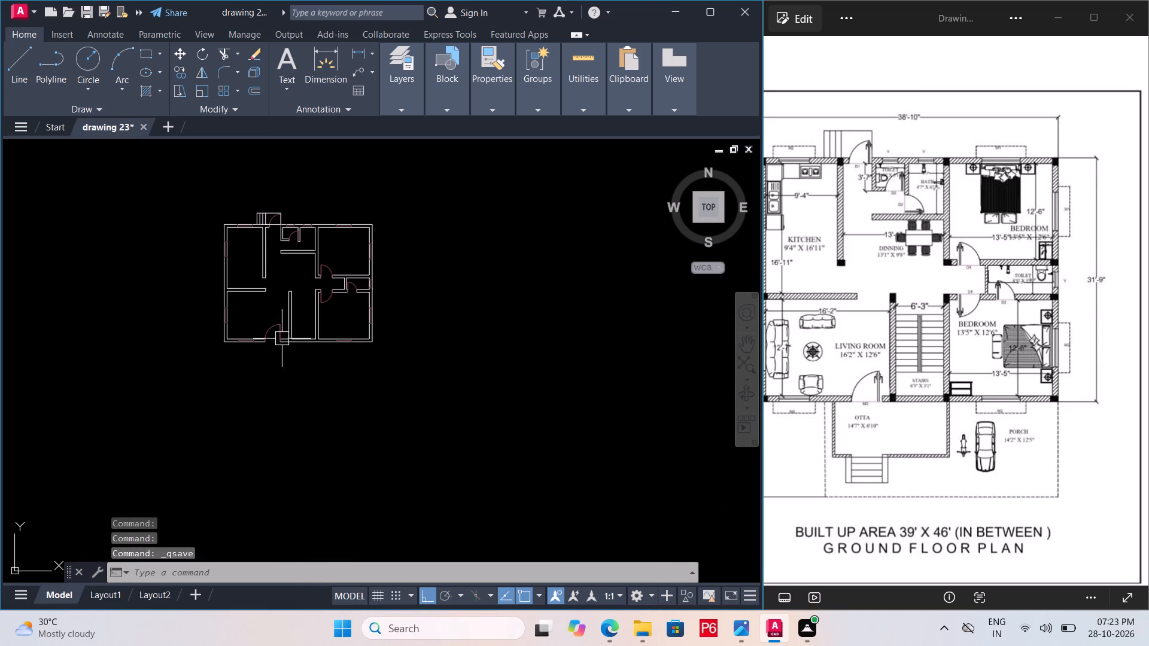
scroll(266, 375, up, 3)
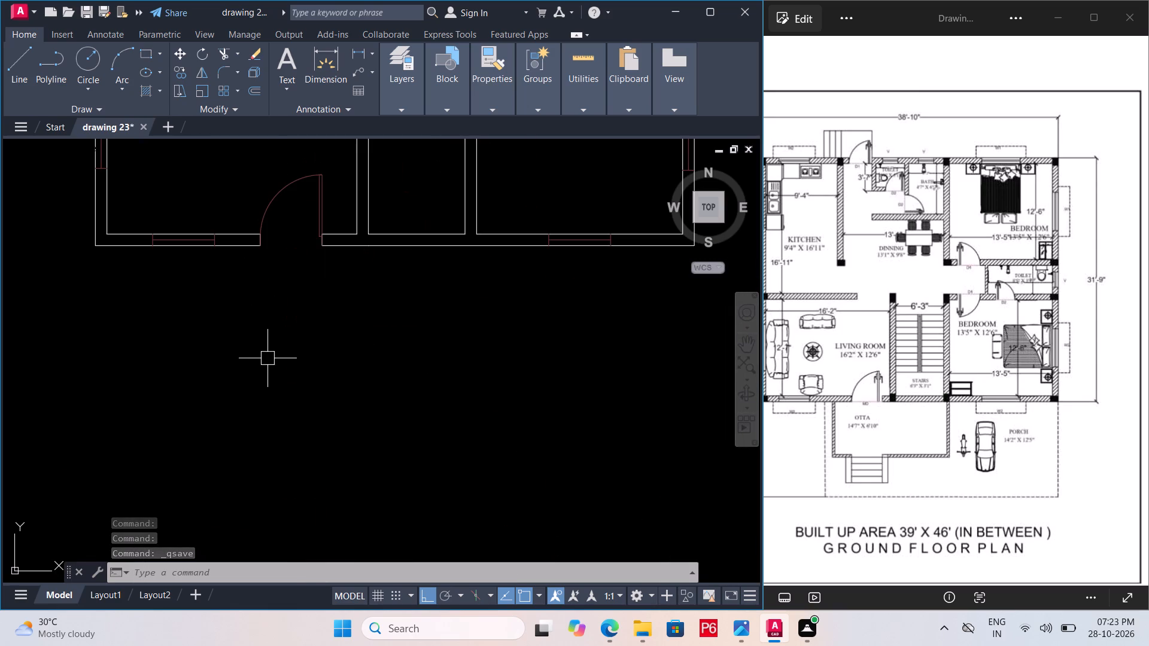
click(370, 247)
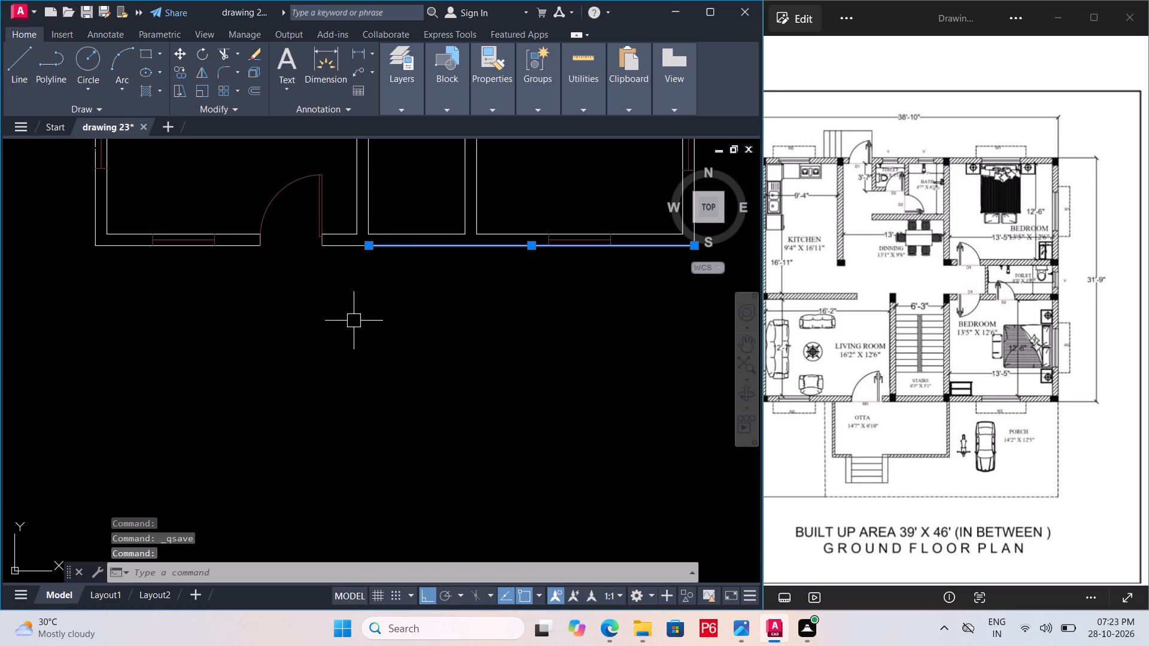
key(o)
key(Return)
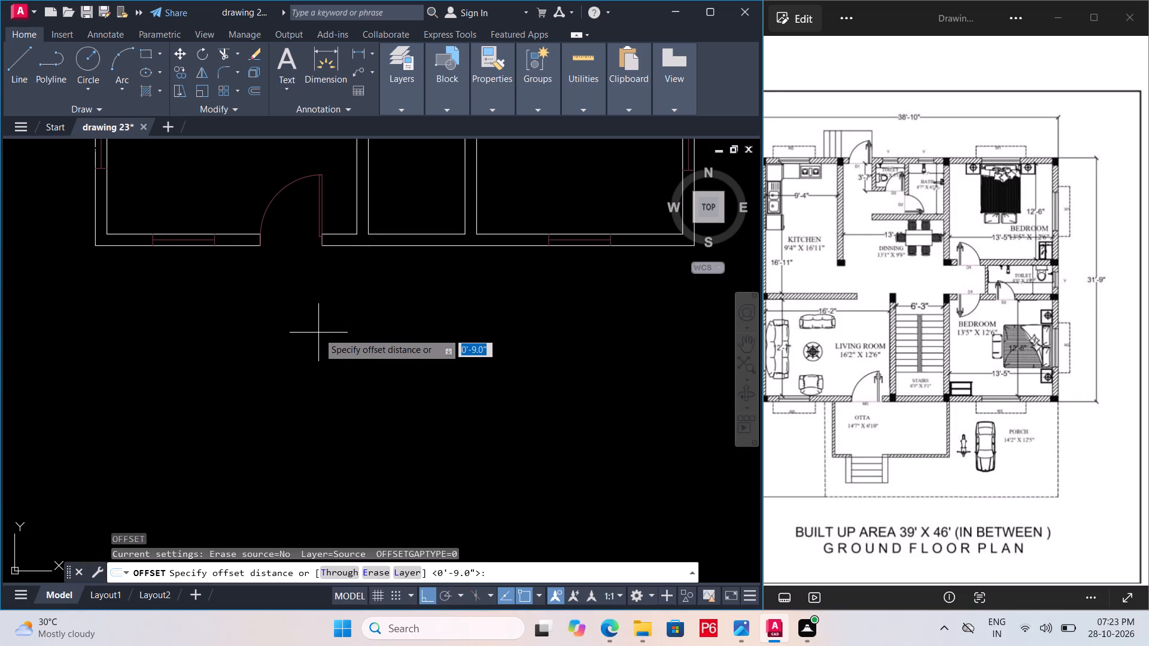
text(6'10'")
key(BackSpace)
key(BackSpace)
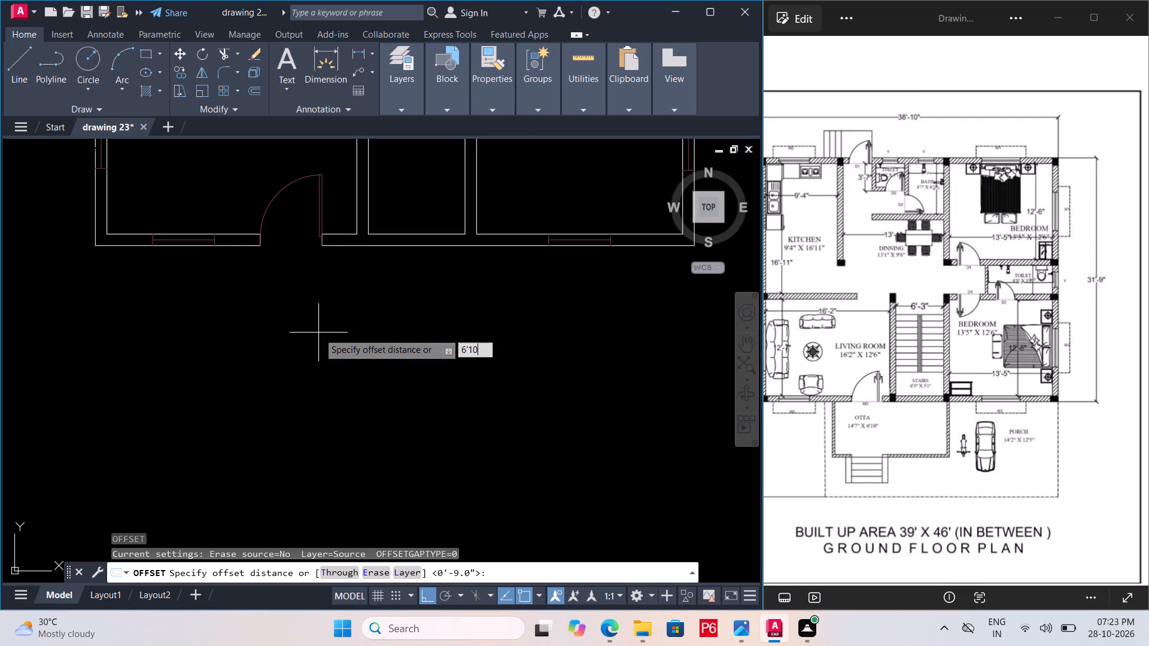
key(shift+quotedbl)
key(Return)
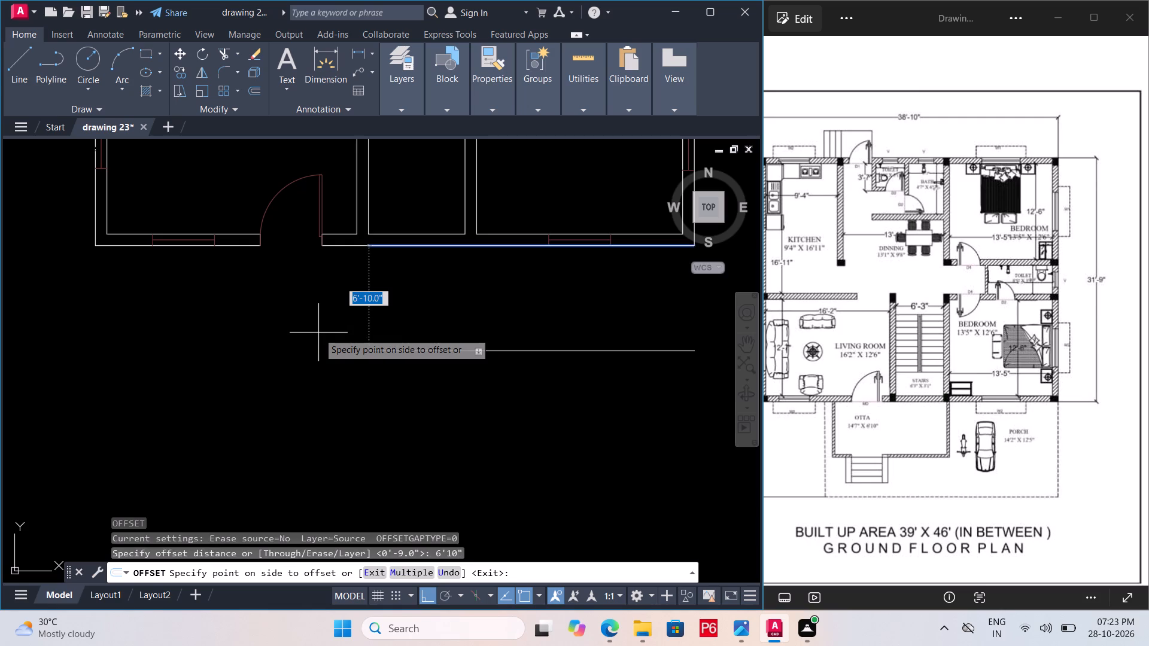
click(230, 344)
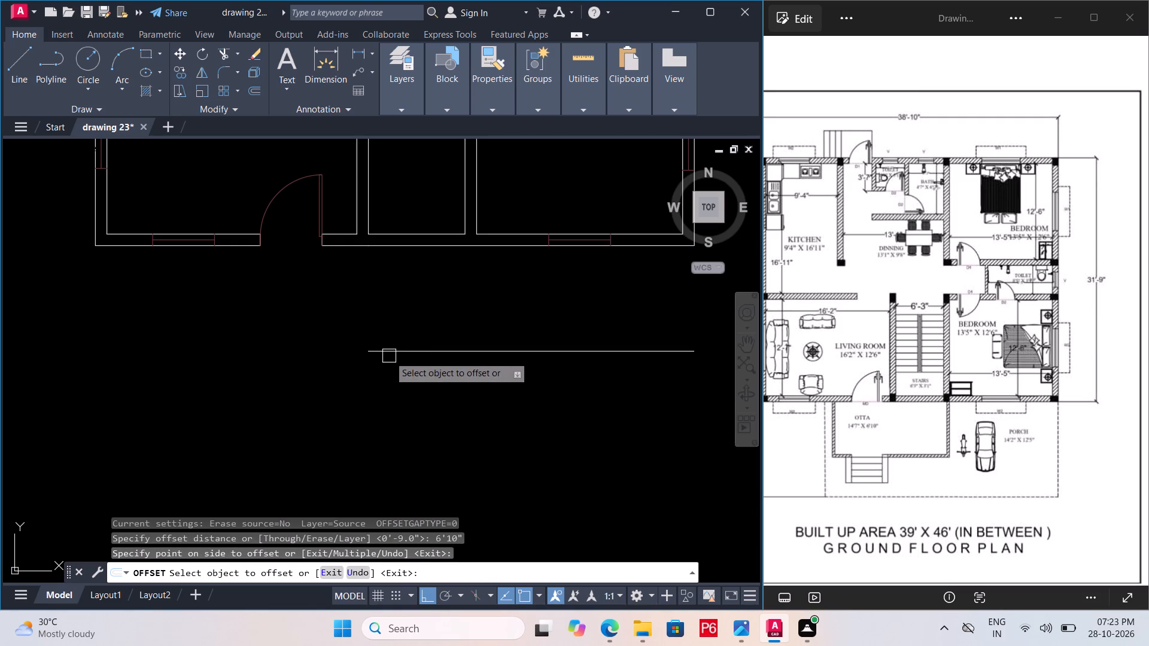
Offset the otta's front edge 4" further outward to give its boundary wall thickness.
click(389, 356)
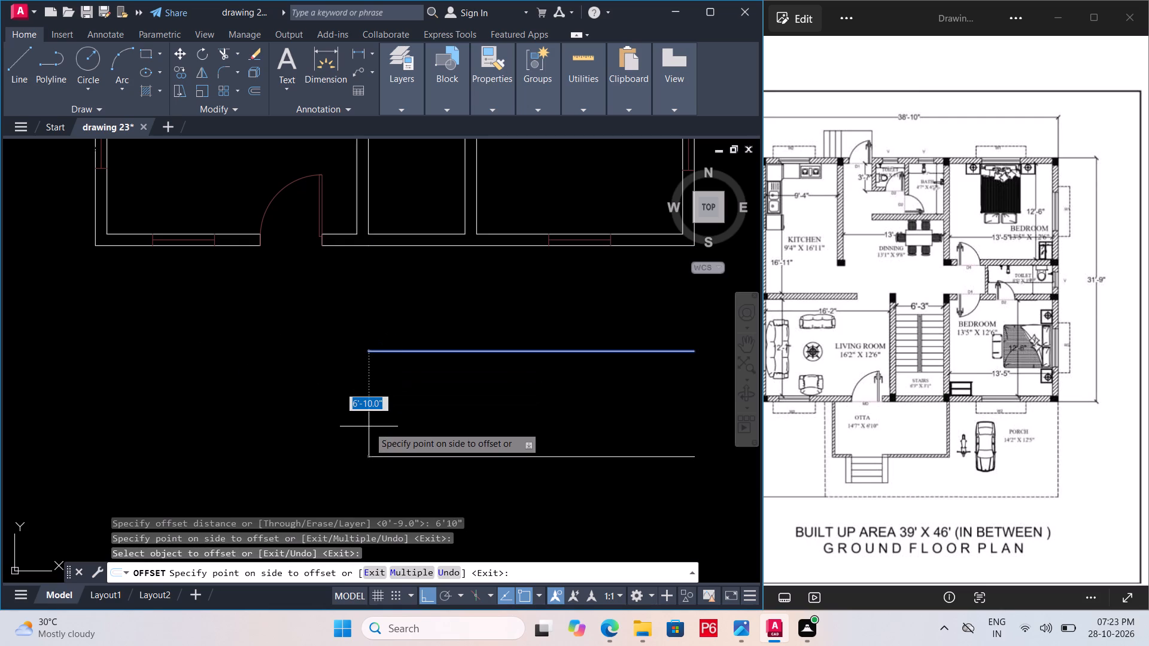
key(6)
key(BackSpace)
key(4)
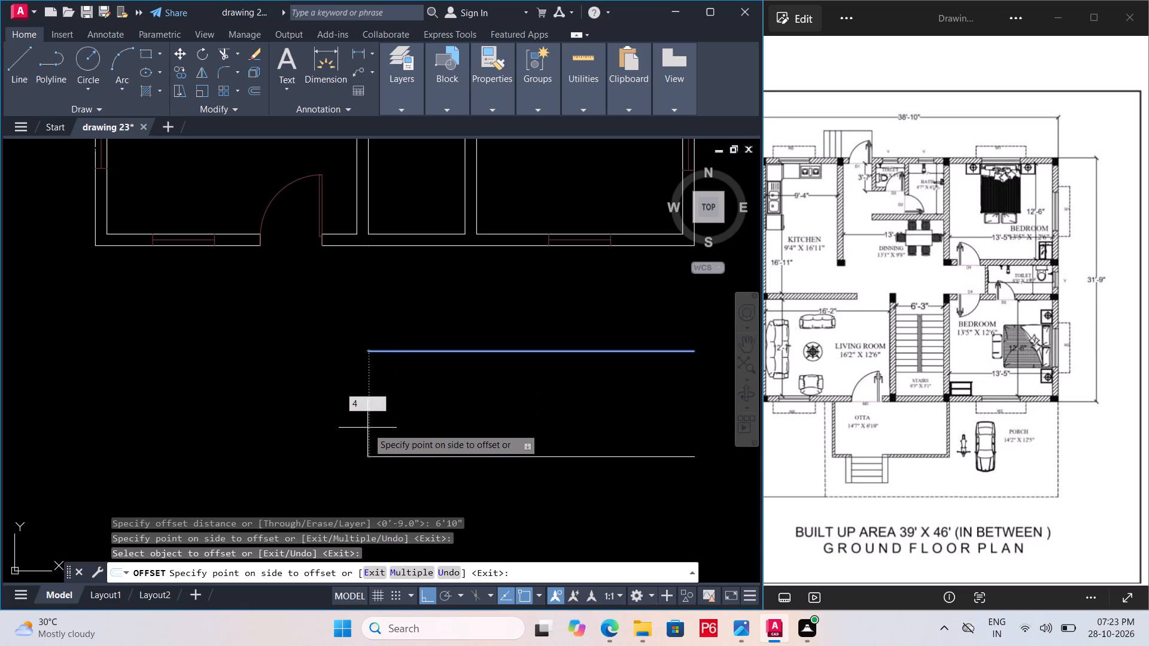
key(shift+quotedbl)
key(Return)
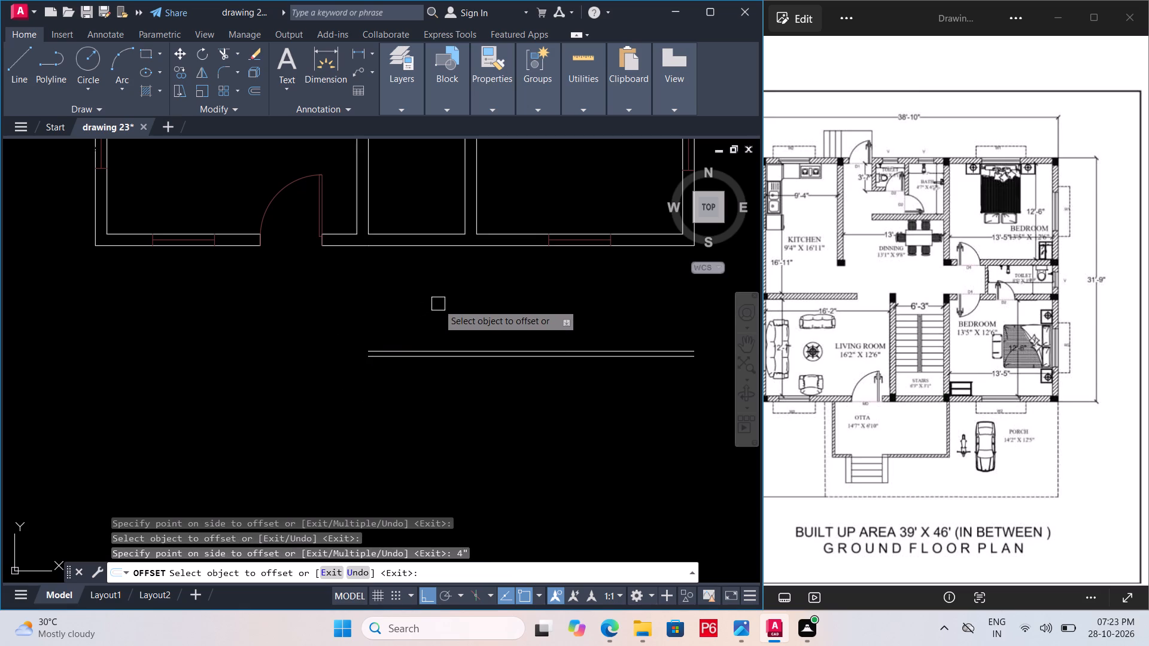
key(l)
key(space)
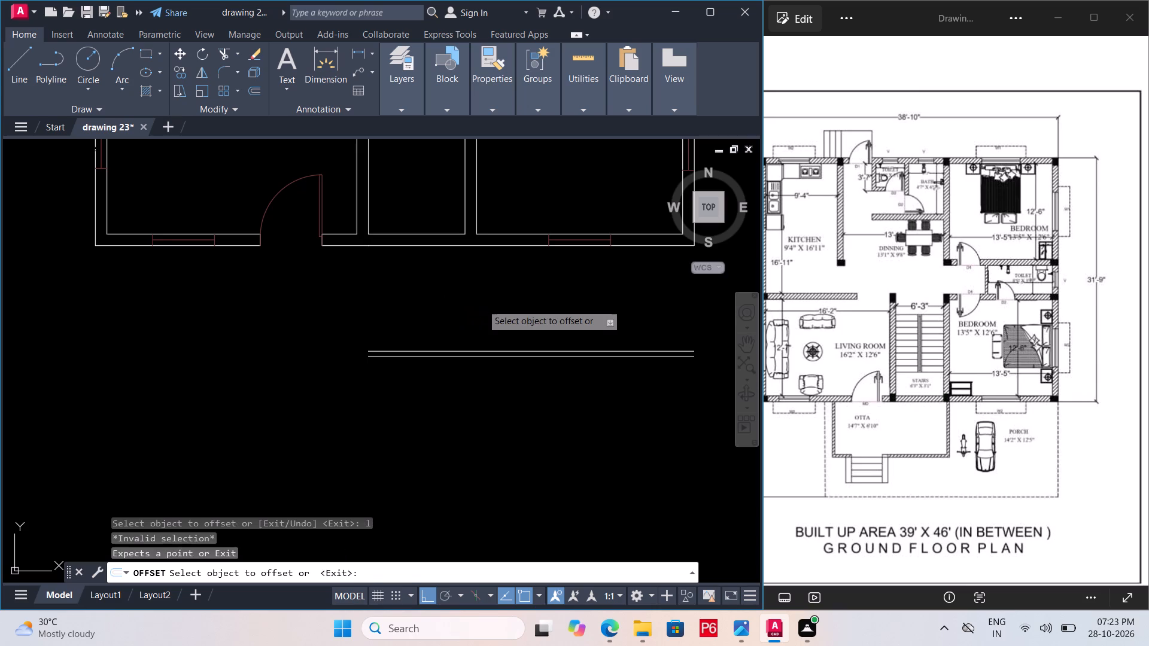
key(Escape)
Draw a vertical line from the southeast bedroom's inner southwest corner down past both front edge lines of the otta.
text(l)
key(space)
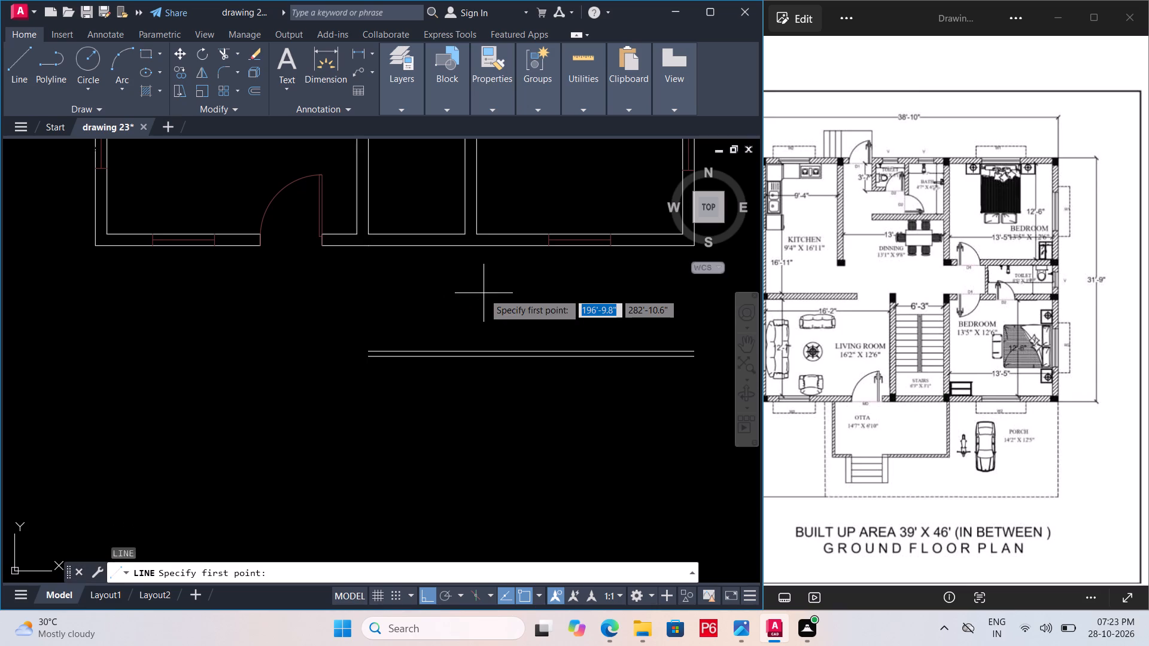
click(480, 234)
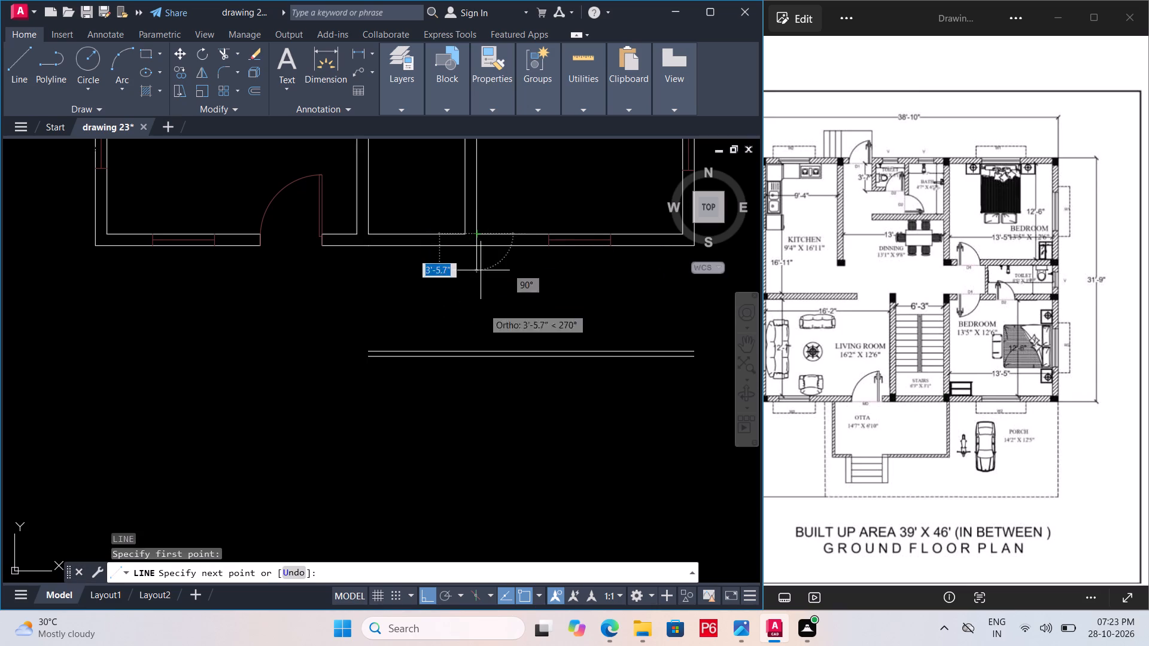
click(476, 405)
key(space)
Trim the otta's east line below the front edge and inside the south wall, and the front edge lines beyond it.
key(t)
key(r)
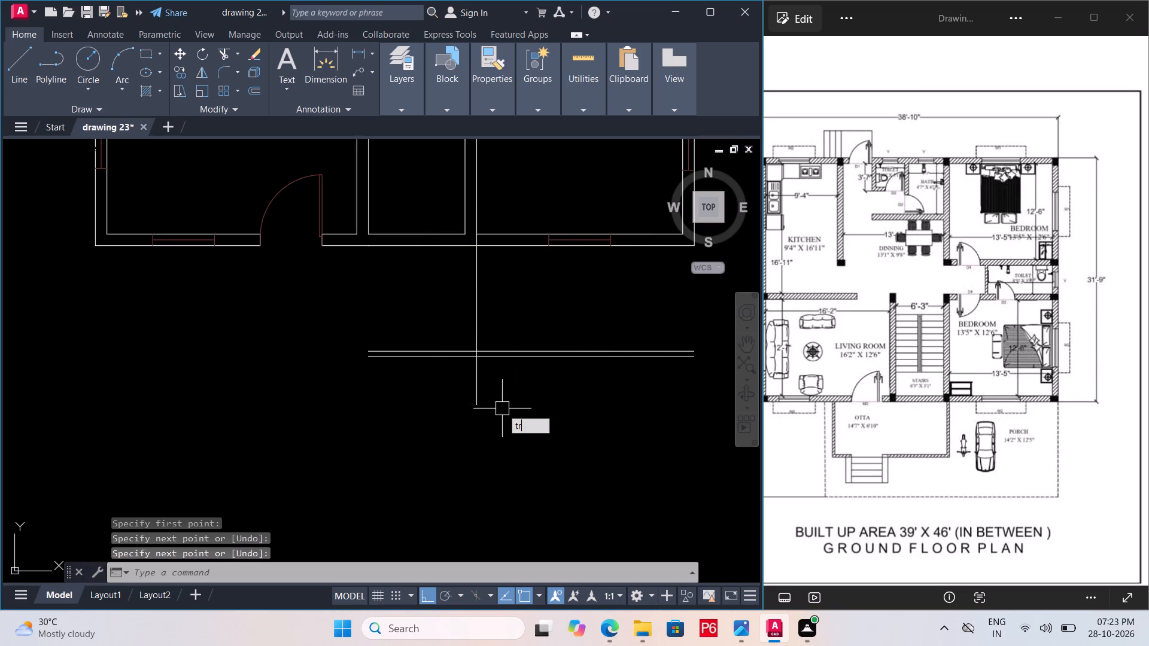
key(space)
key(space)
click(475, 391)
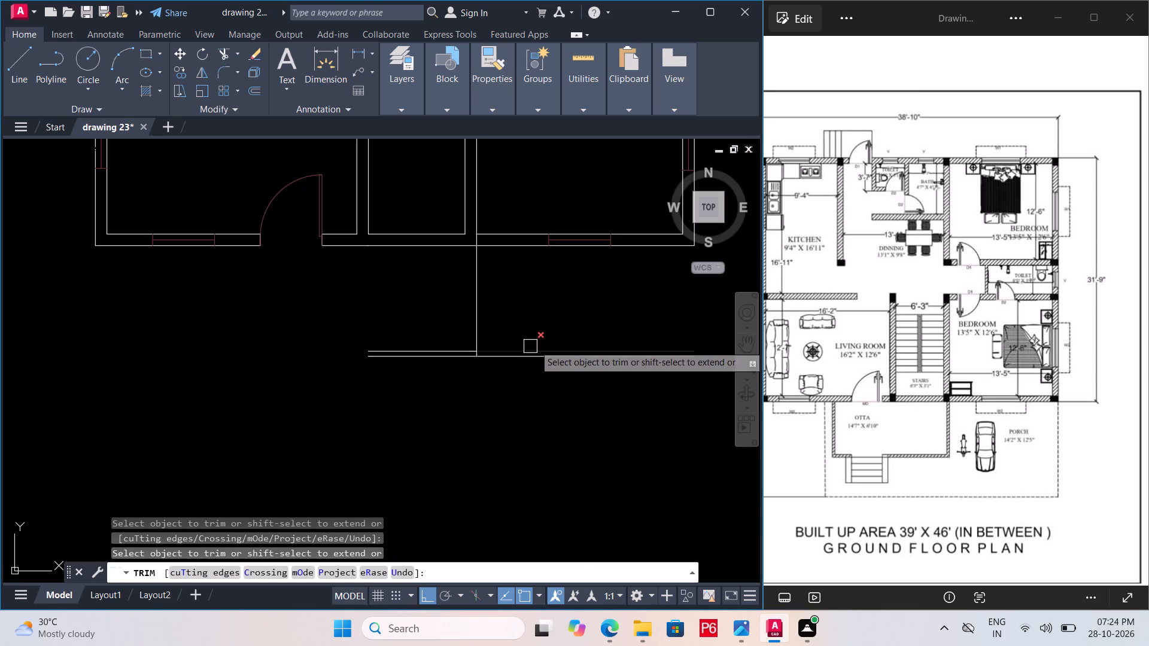
click(534, 345)
click(531, 362)
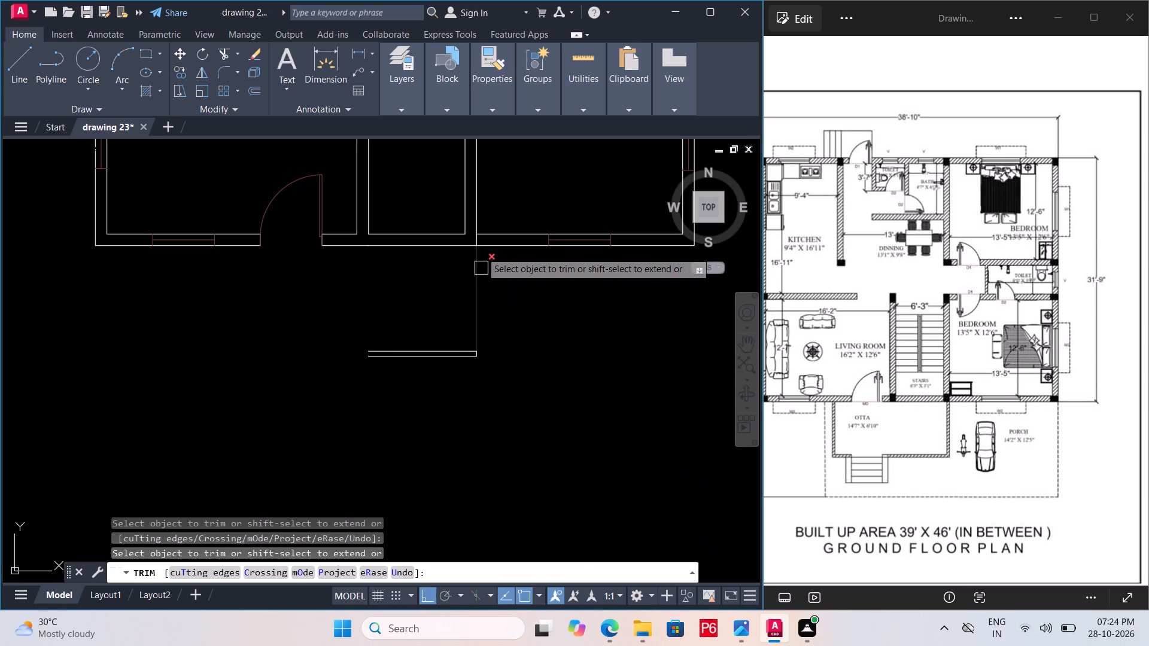
scroll(479, 240, up, 3)
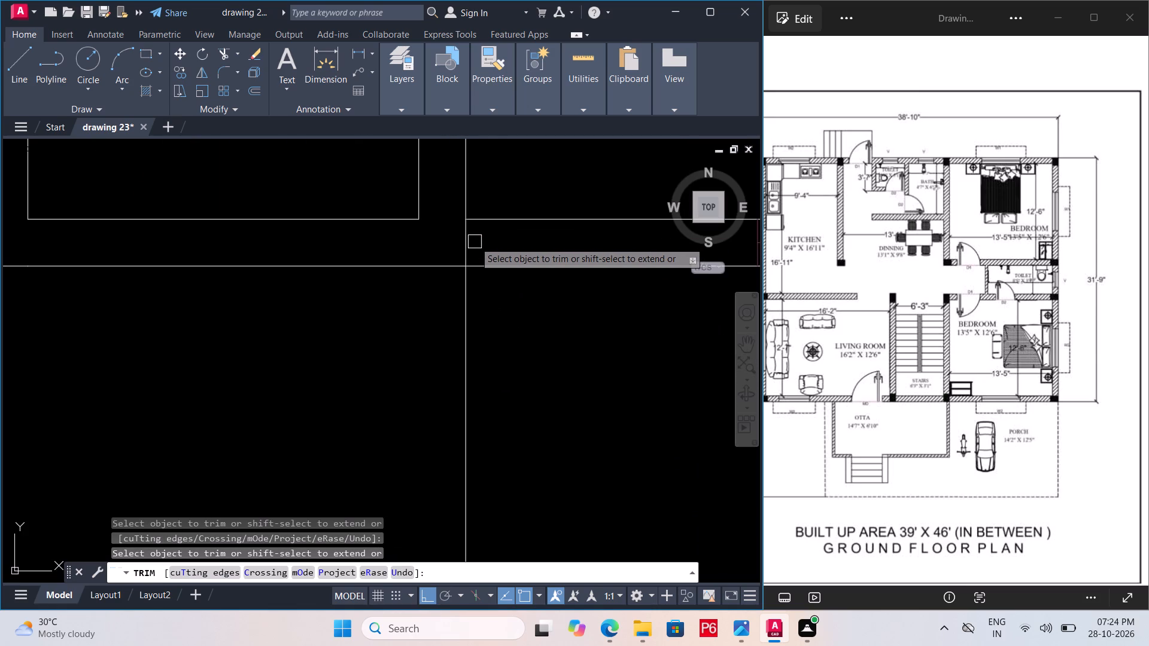
click(469, 242)
scroll(513, 318, down, 3)
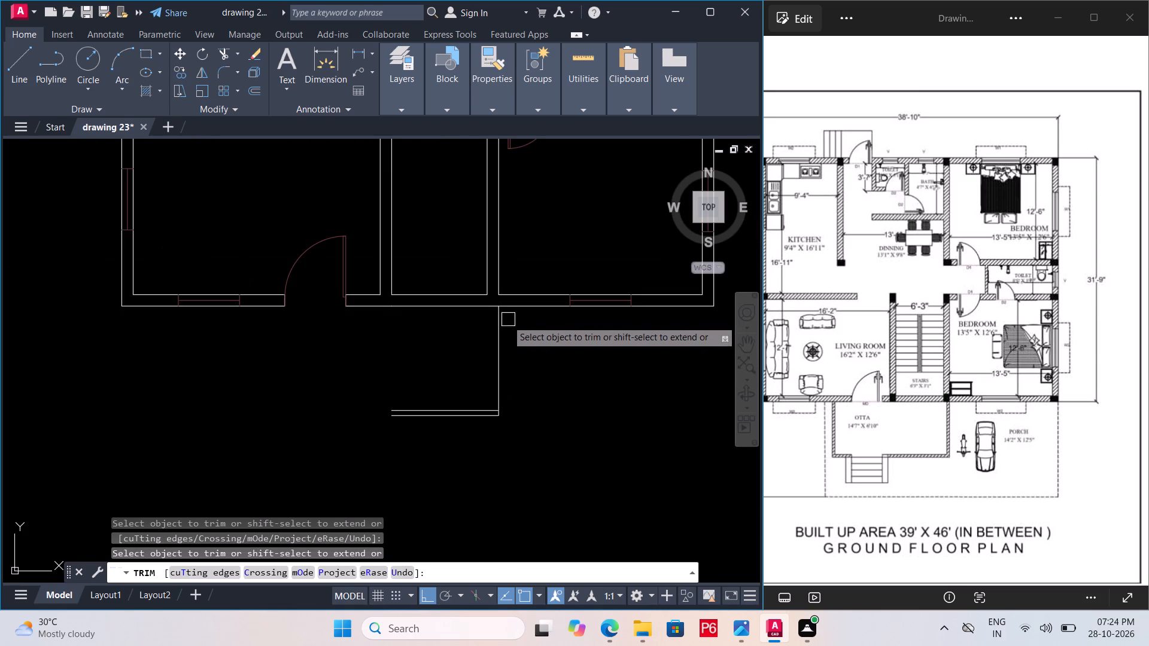
key(space)
Offset the otta's east line 4" inward to give the side wall its thickness.
text(o)
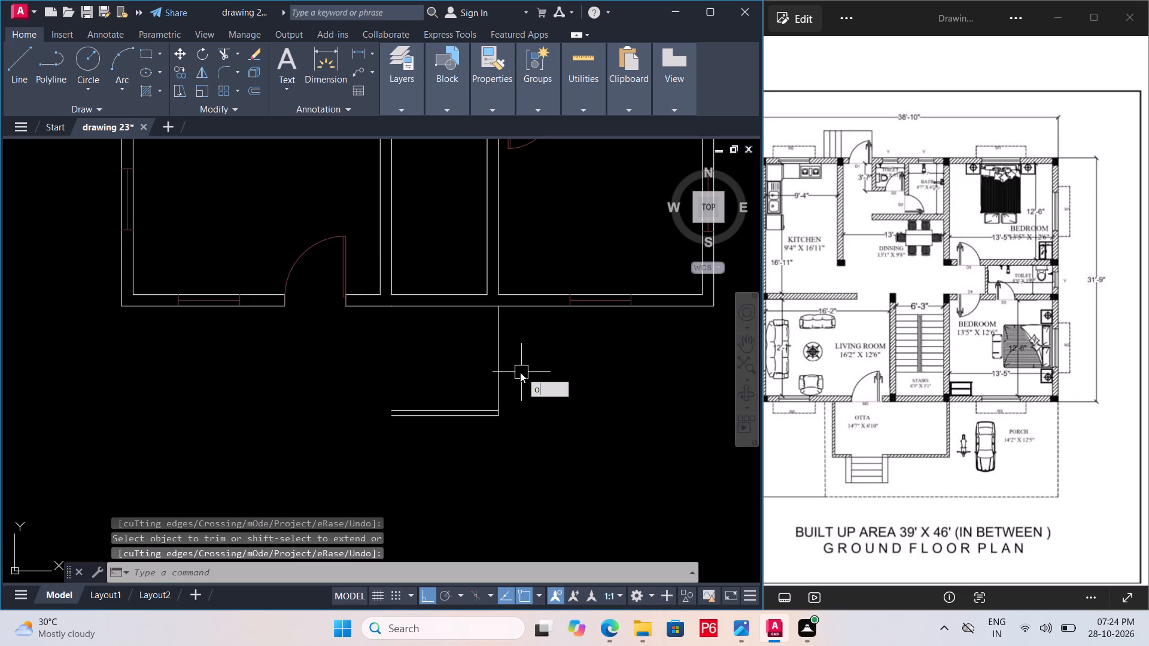
key(space)
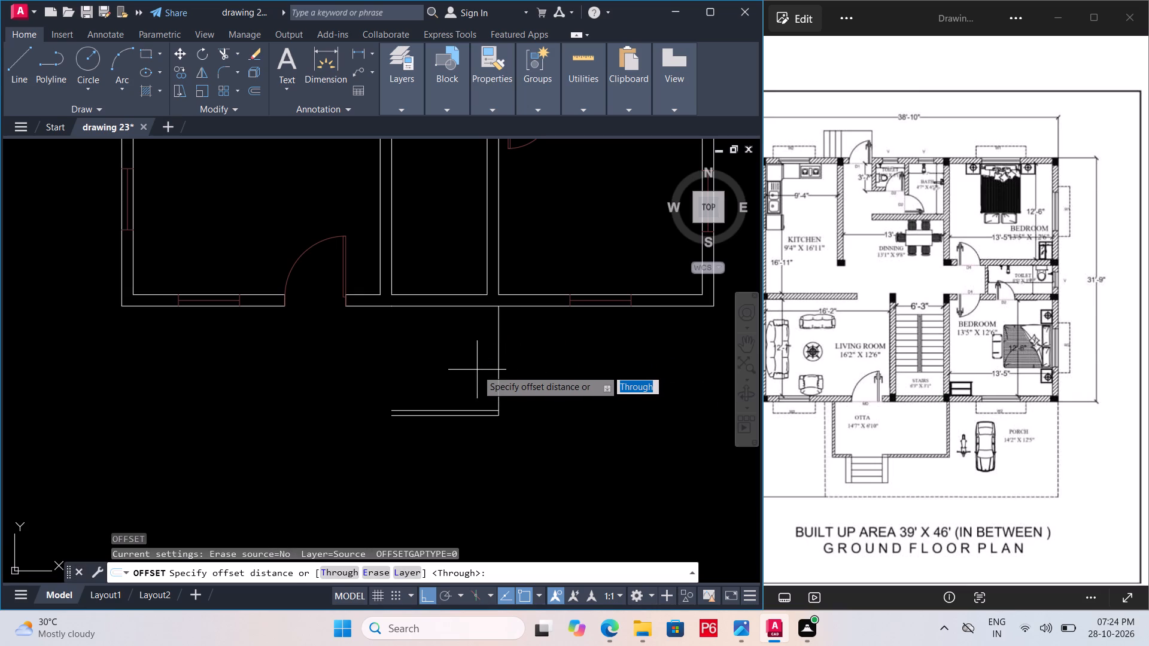
text(4")
key(Return)
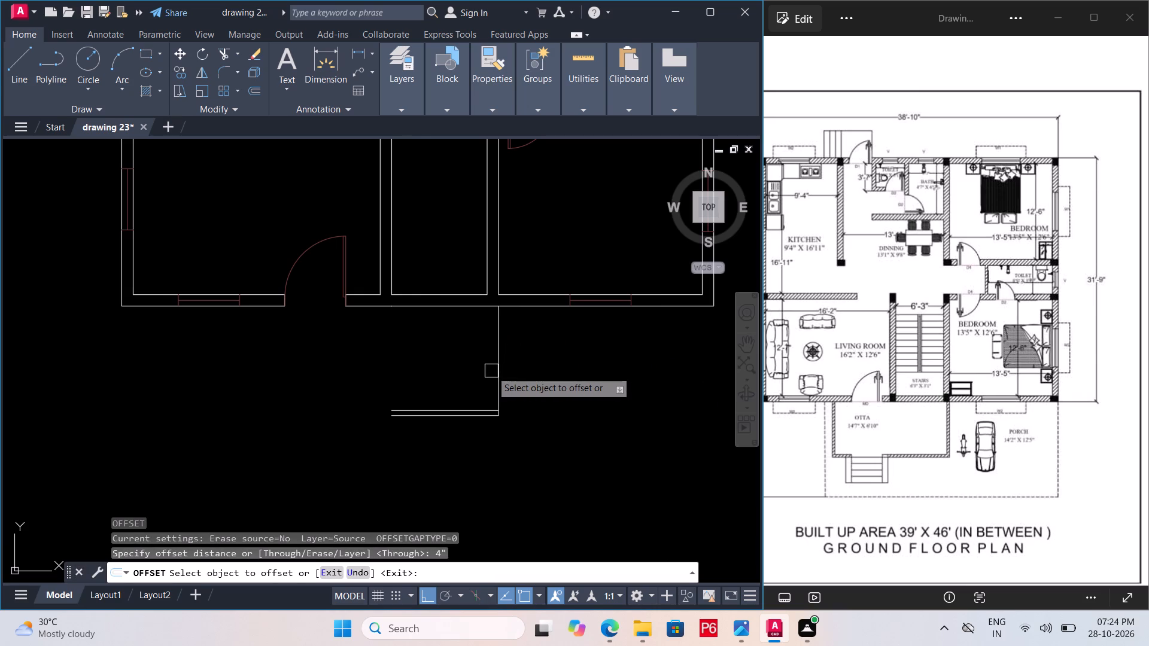
click(491, 371)
click(500, 368)
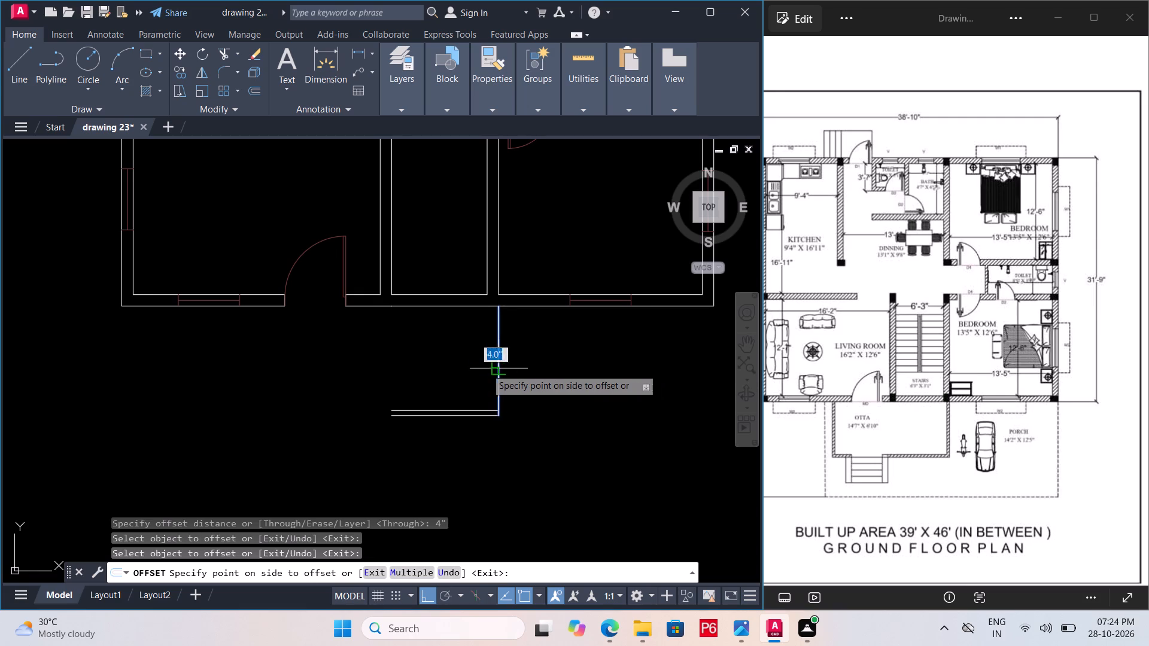
click(477, 368)
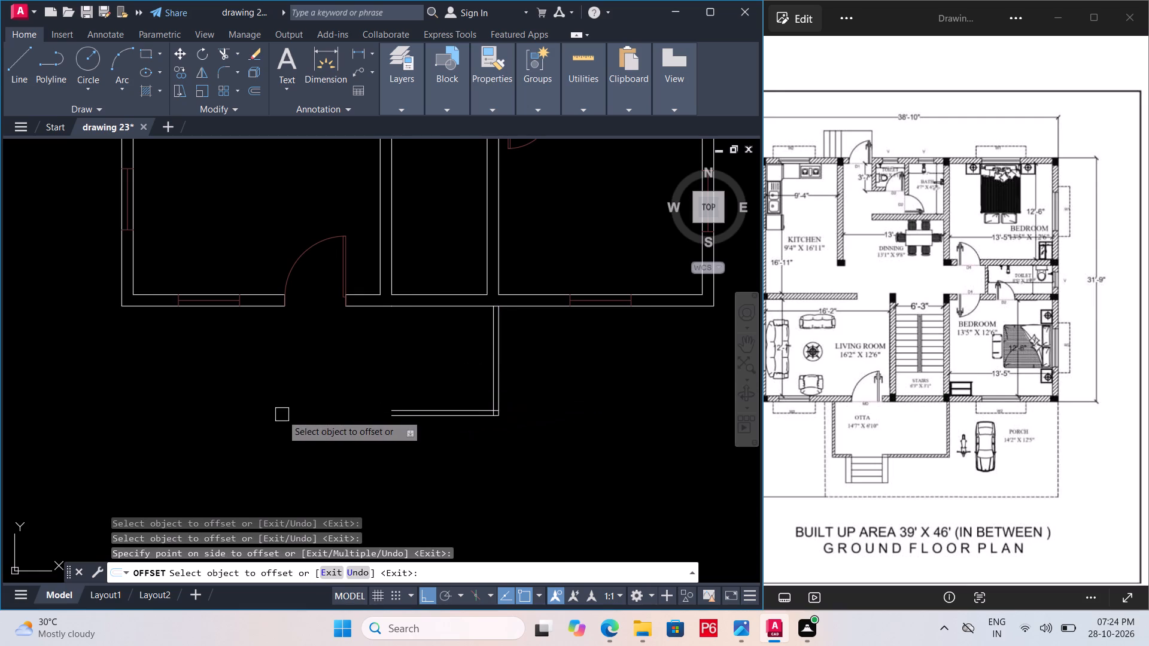
key(space)
Draw a vertical line from the south wall's outer face, just west of the entrance door, down past the otta's front edge.
text(l)
key(space)
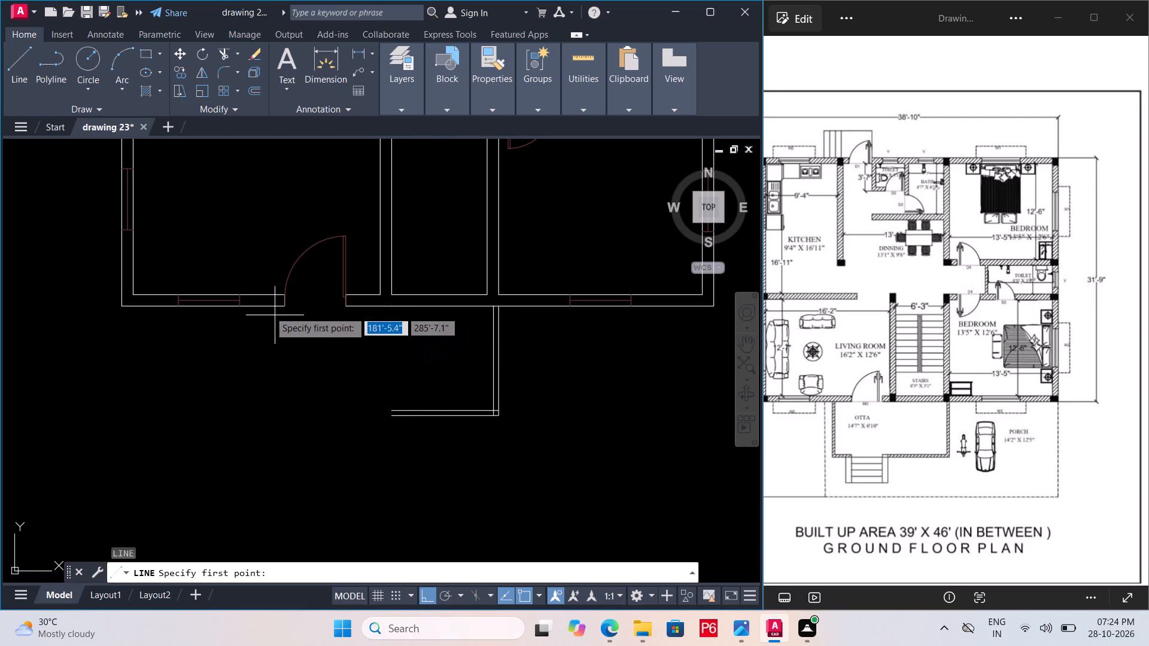
click(268, 308)
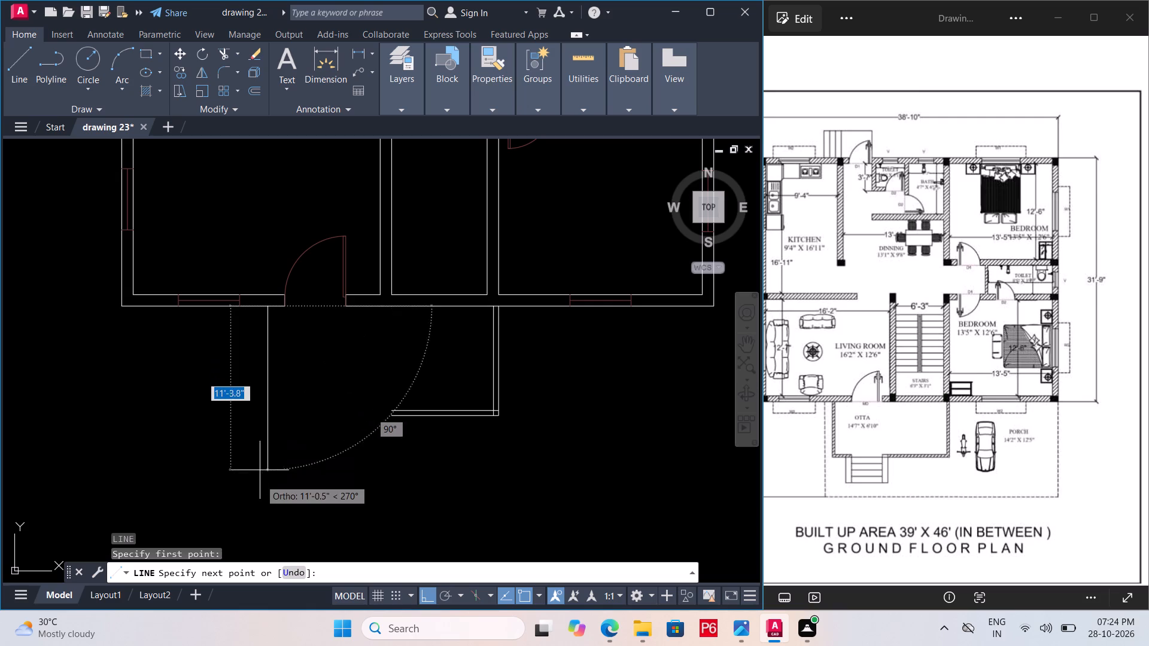
click(268, 454)
key(space)
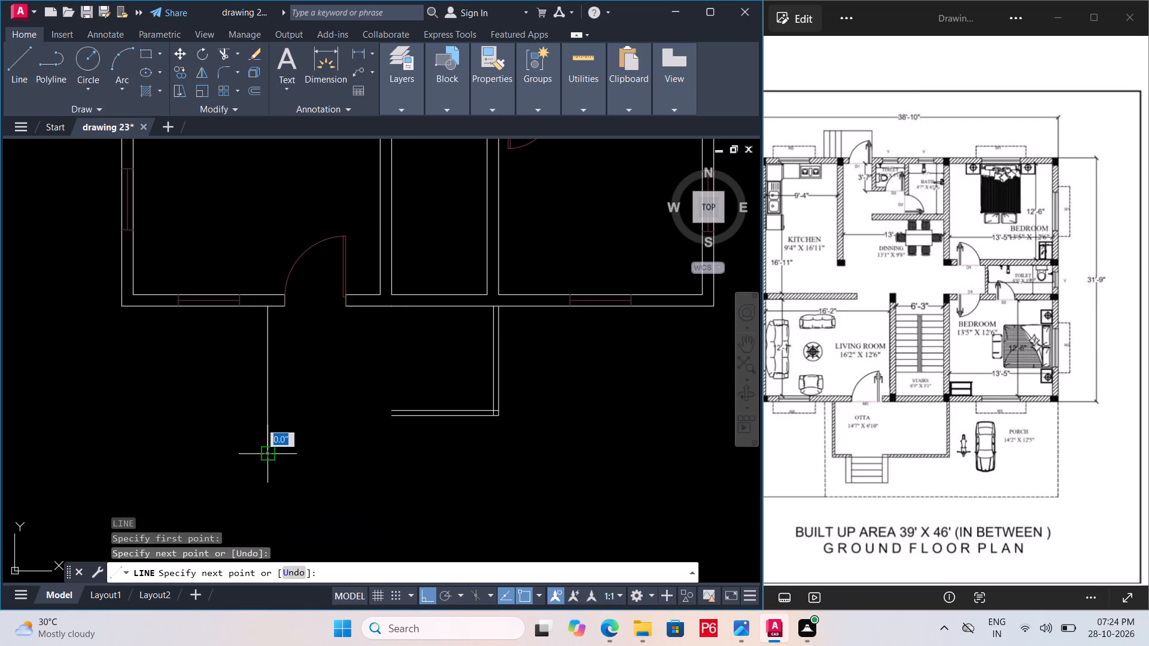
Offset the otta's new west line 4" outward to the west.
click(268, 392)
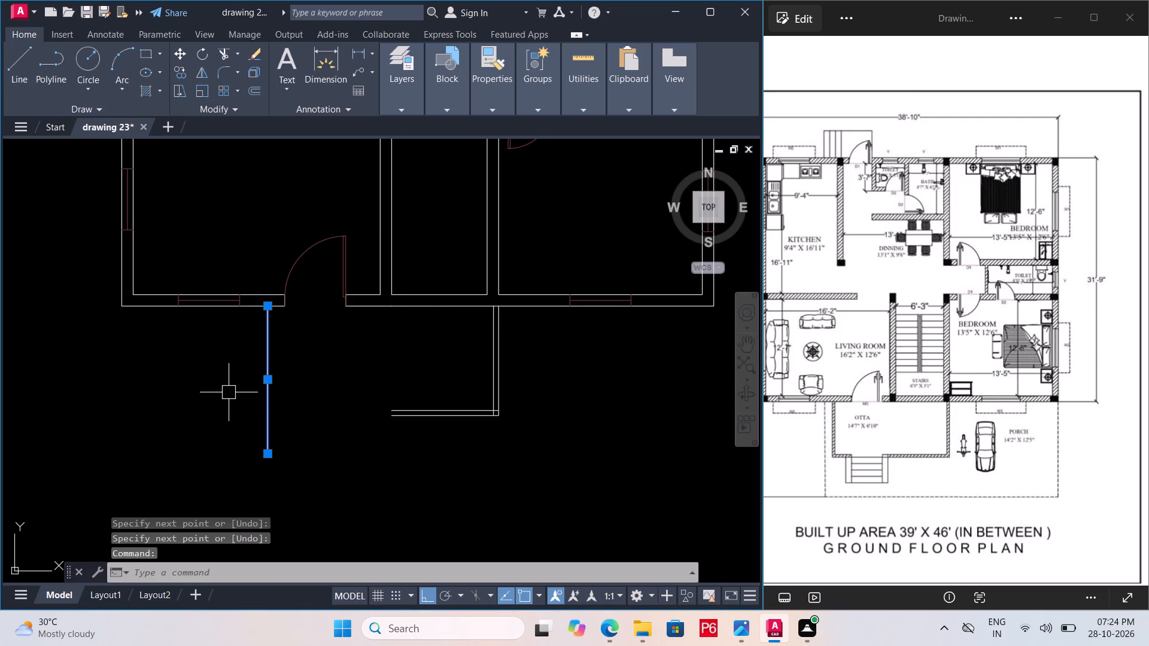
key(o)
key(Return)
key(4)
key(shift+quotedbl)
key(Return)
click(216, 398)
key(space)
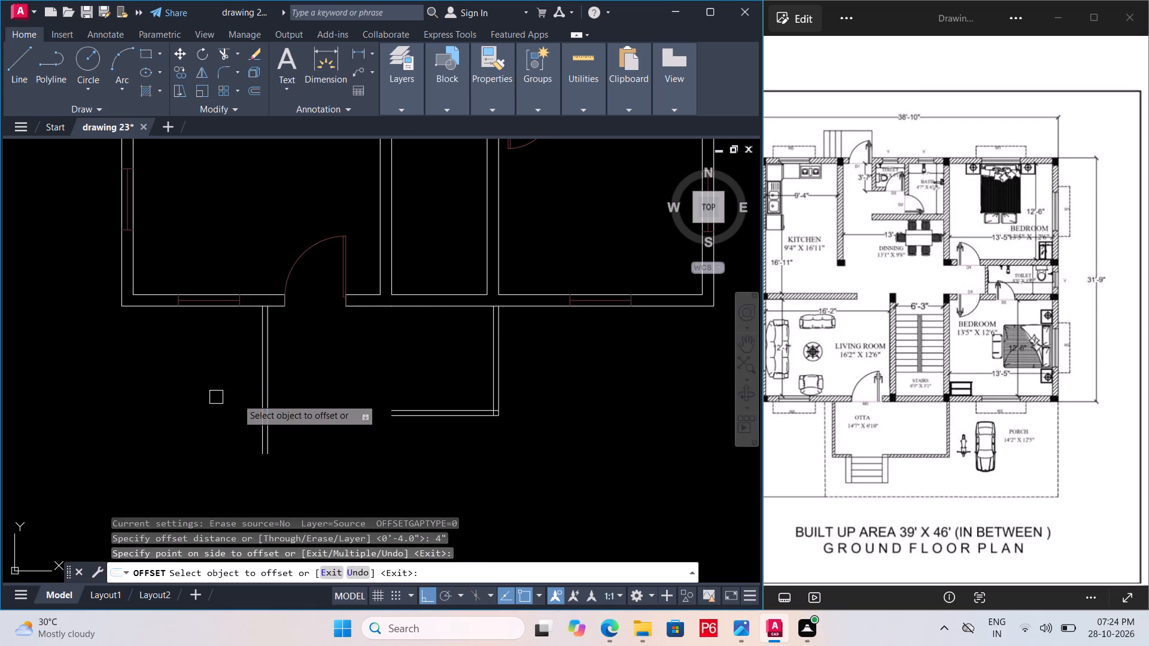
Extend both front edge lines of the otta west to meet its west side wall, the outer one reaching the outer line.
text(ex)
key(space)
key(space)
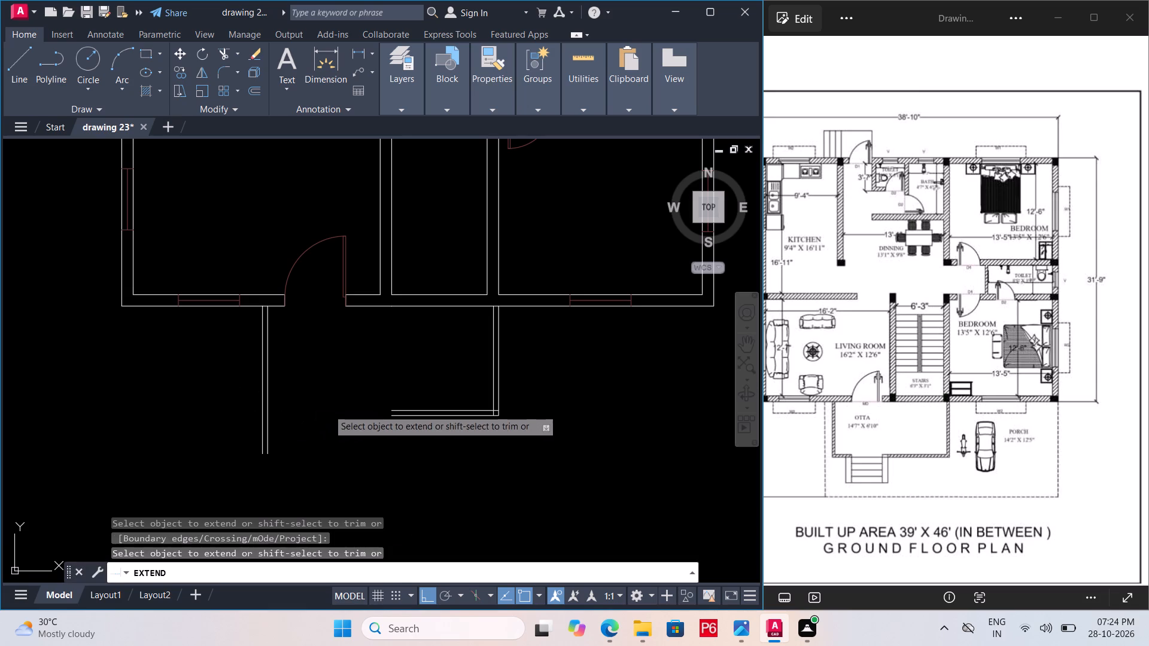
click(405, 406)
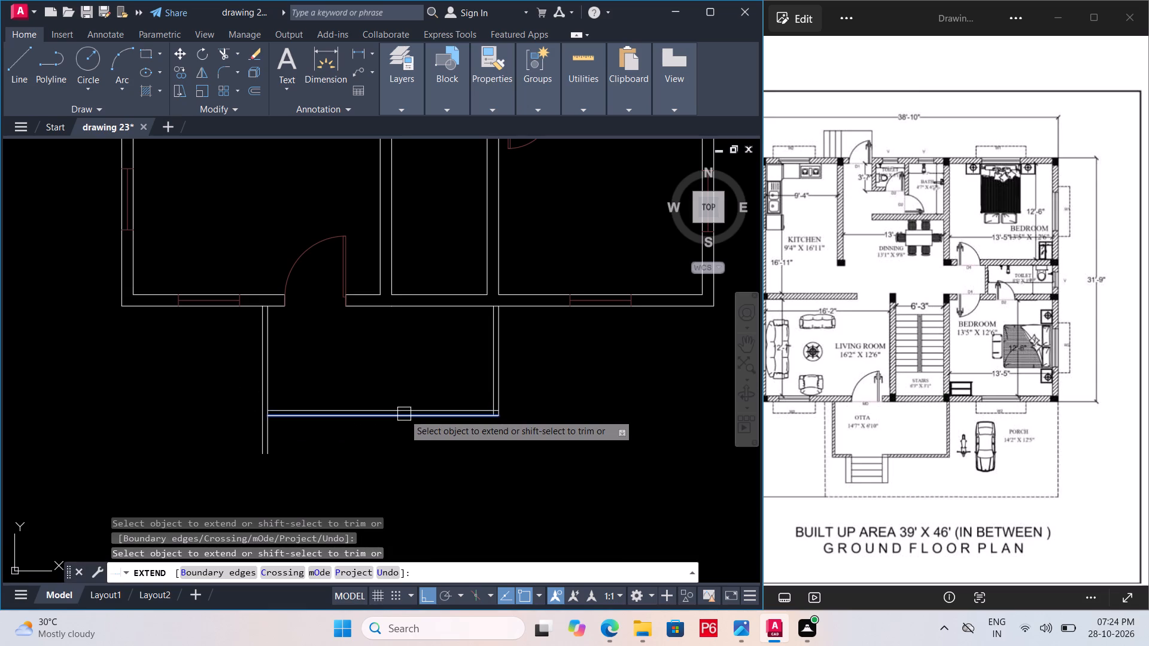
double_click(404, 414)
click(313, 416)
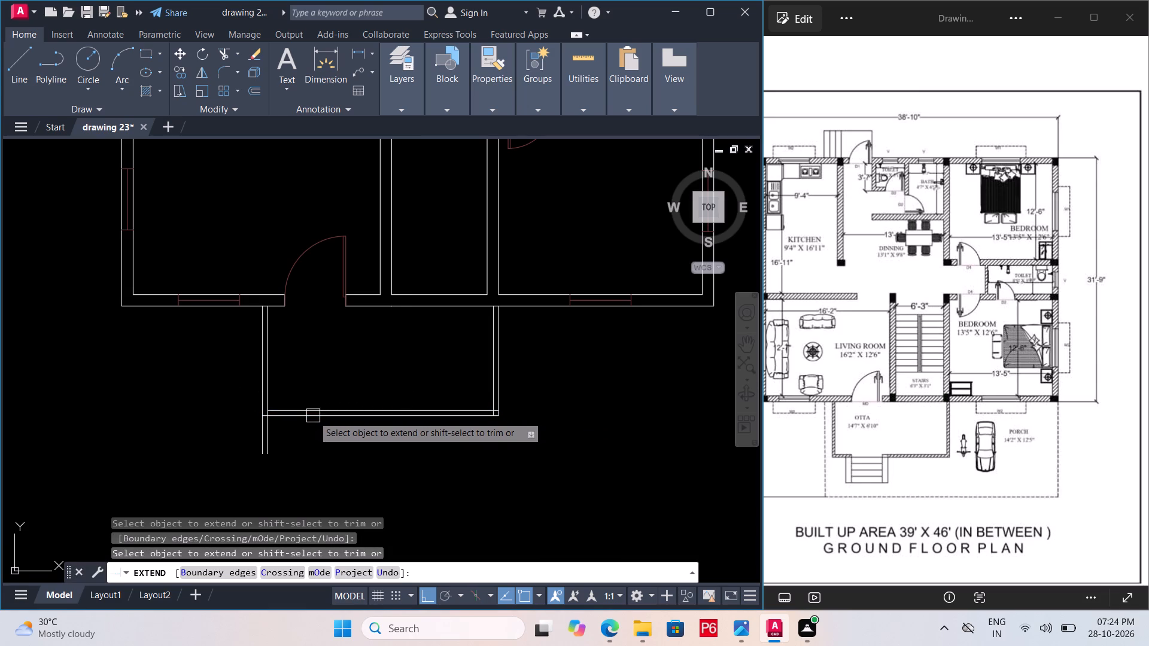
Save the drawing with the extended otta front edges.
key(ctrl+s)
key(ctrl+s)
key(ctrl+s)
Trim the west side lines below the otta's front edge and the inner line's overlap at the southwest corner.
key(t)
key(r)
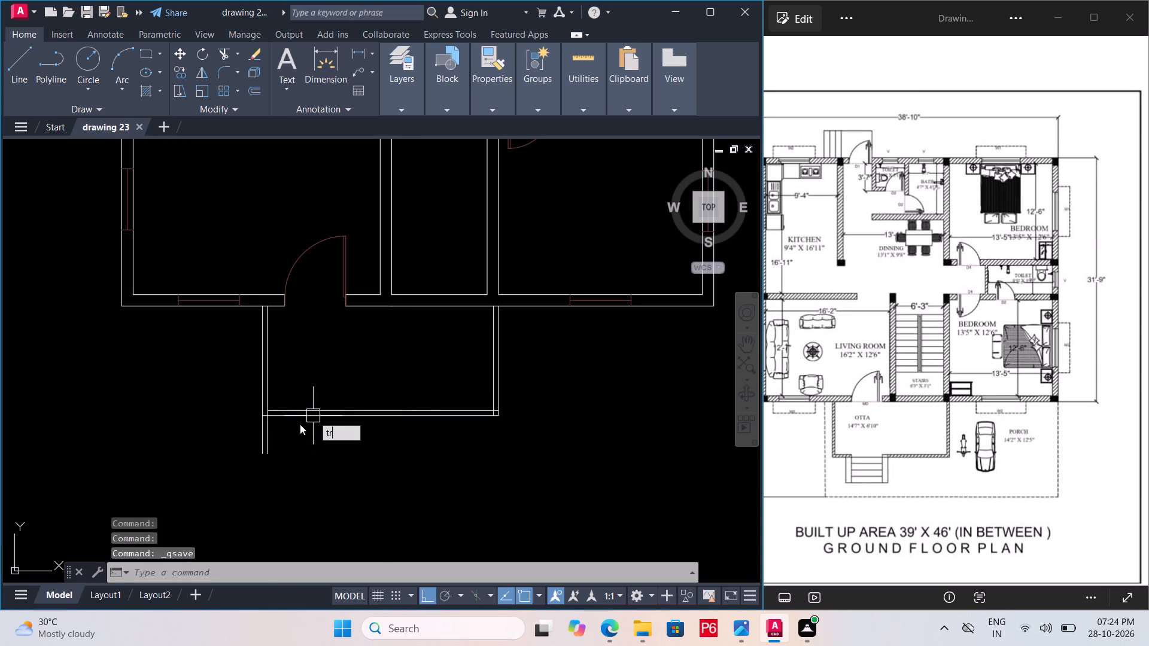
key(space)
key(space)
drag(265, 434, 270, 434)
click(276, 434)
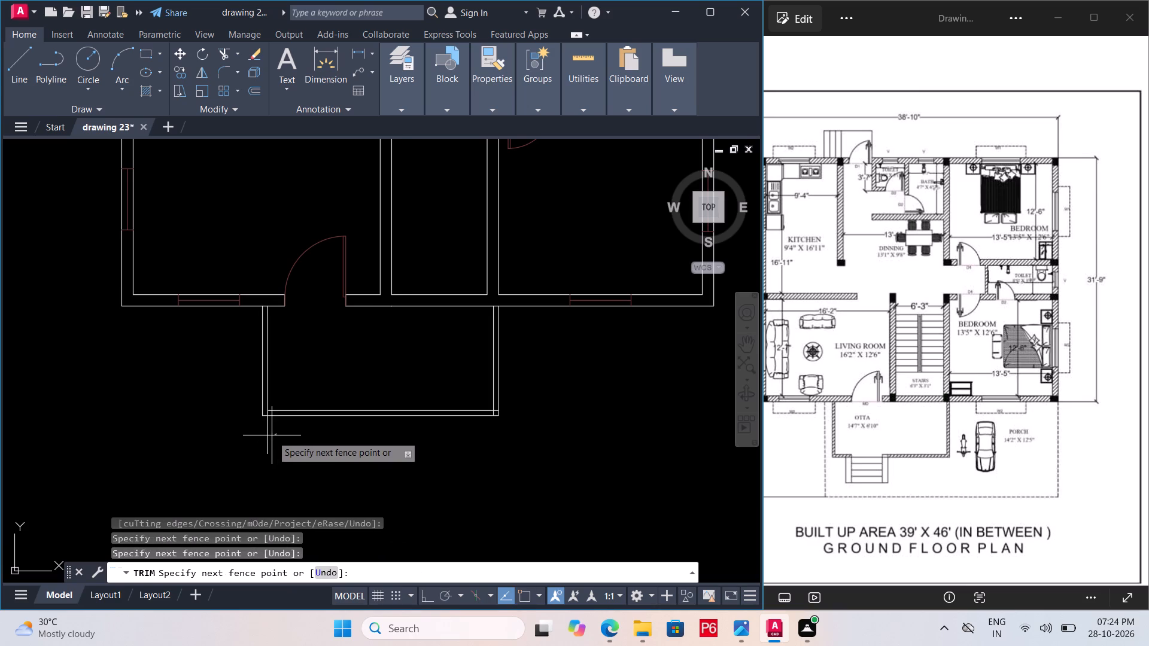
click(264, 438)
scroll(267, 419, up, 4)
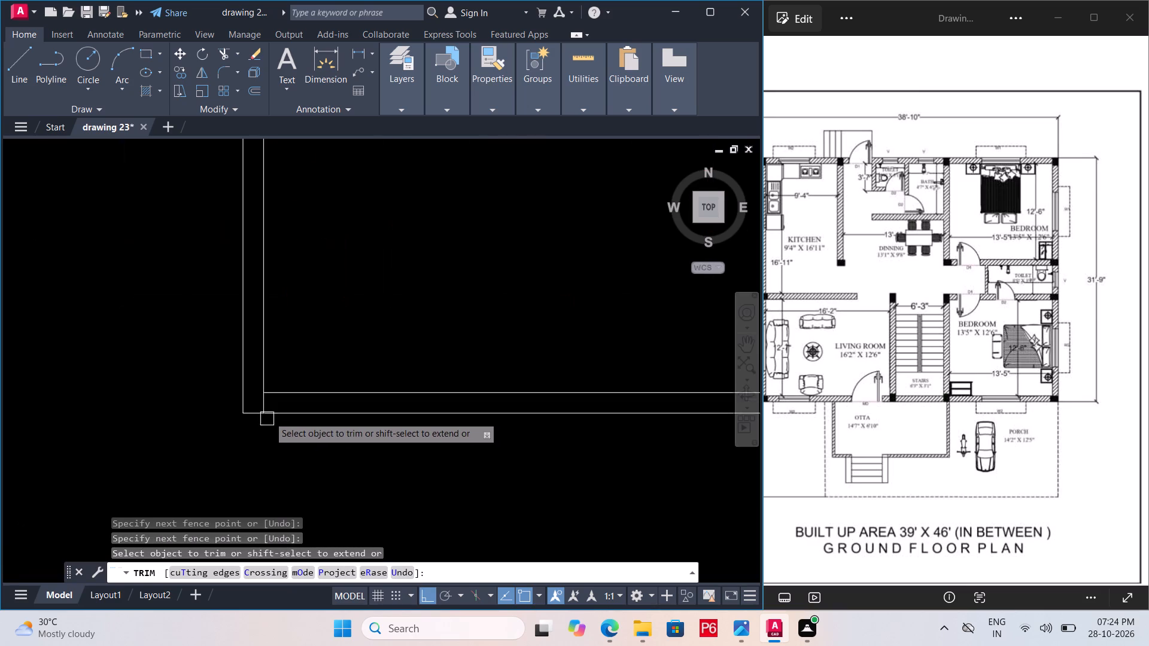
click(263, 398)
scroll(232, 396, down, 4)
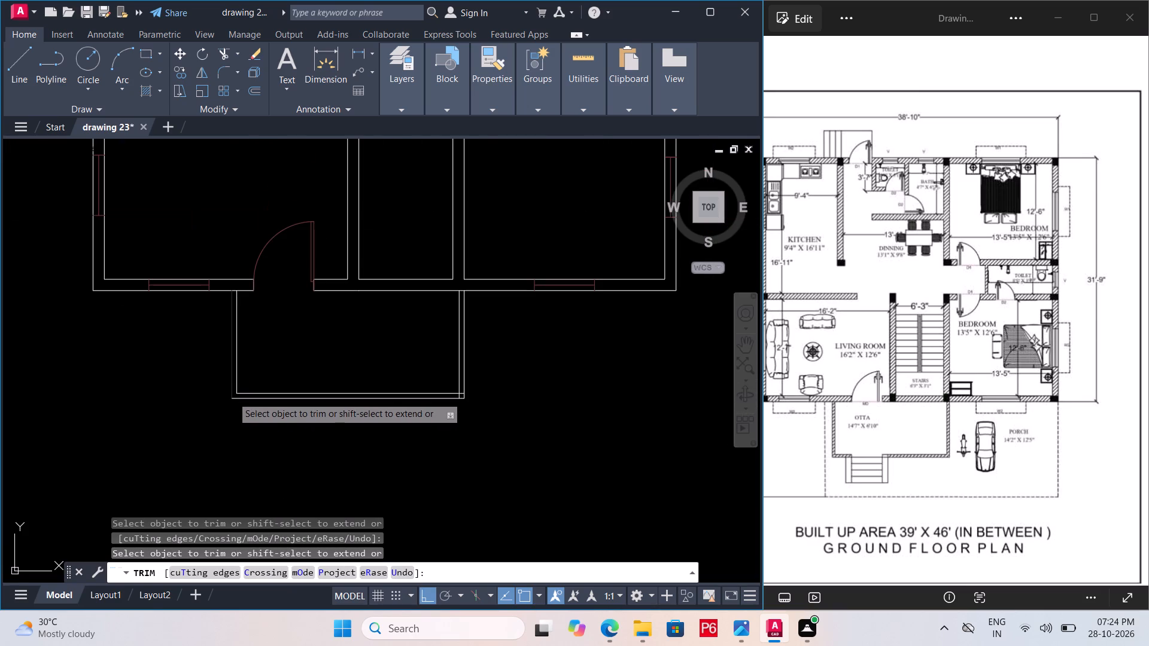
Save the drawing with the closed otta boundary wall.
key(ctrl+s)
key(ctrl+s)
key(ctrl+s)
key(ctrl+s)
key(ctrl+s)
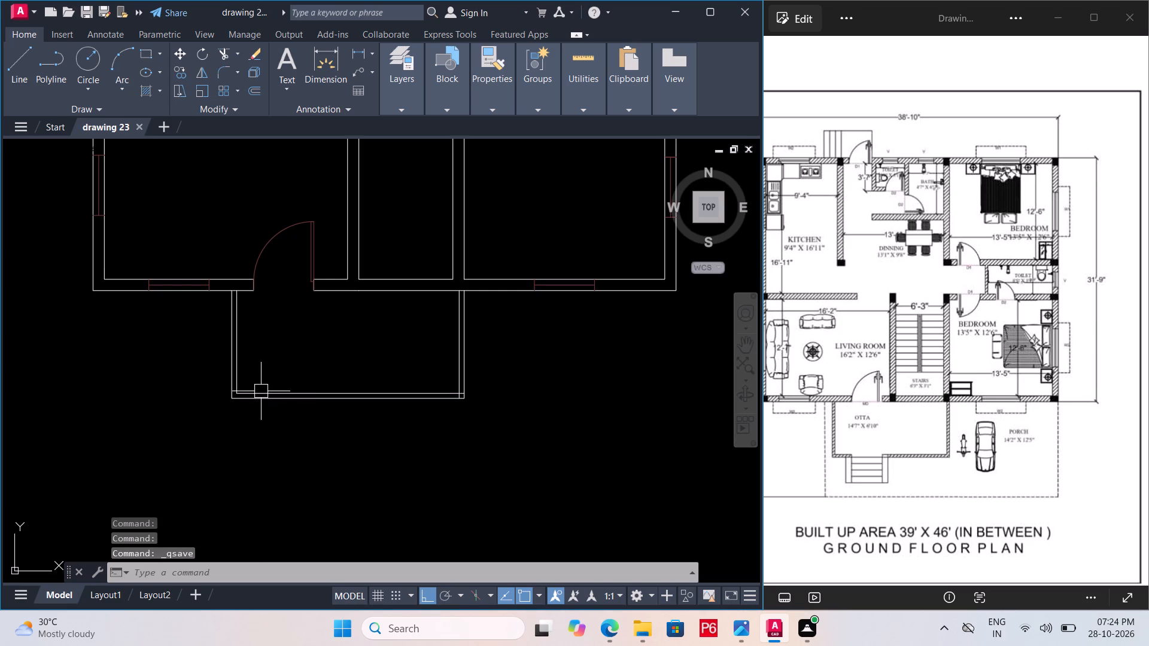
Draw a short vertical line across the otta's front wall near its west end to mark the step opening's west side.
scroll(259, 395, up, 1)
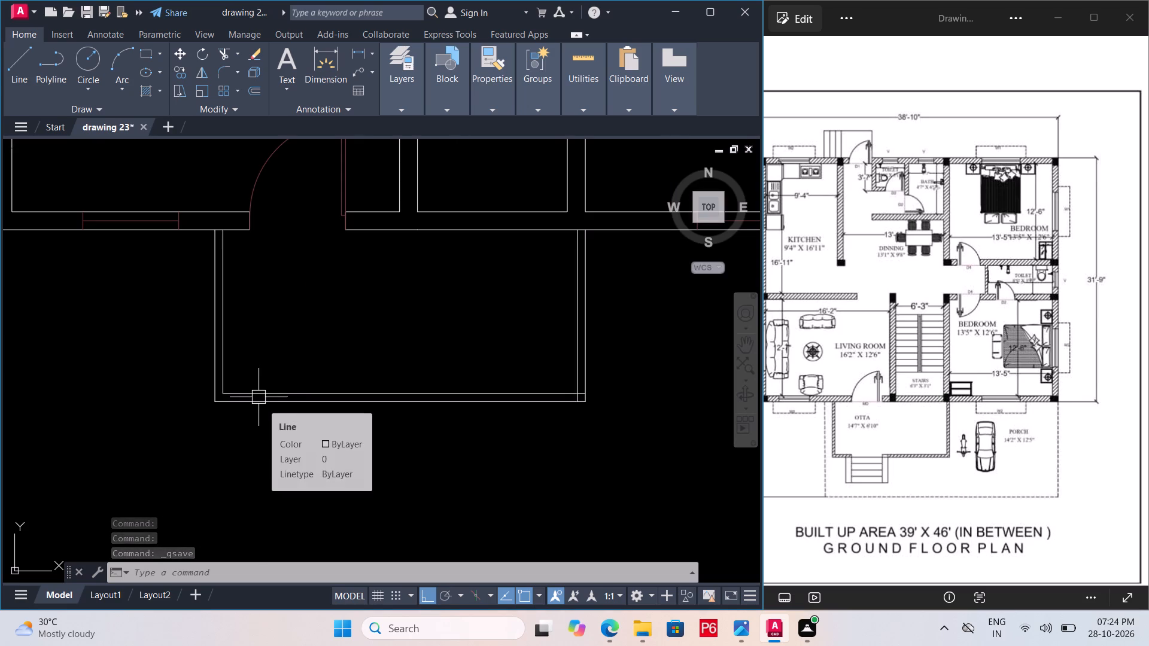
scroll(256, 398, up, 1)
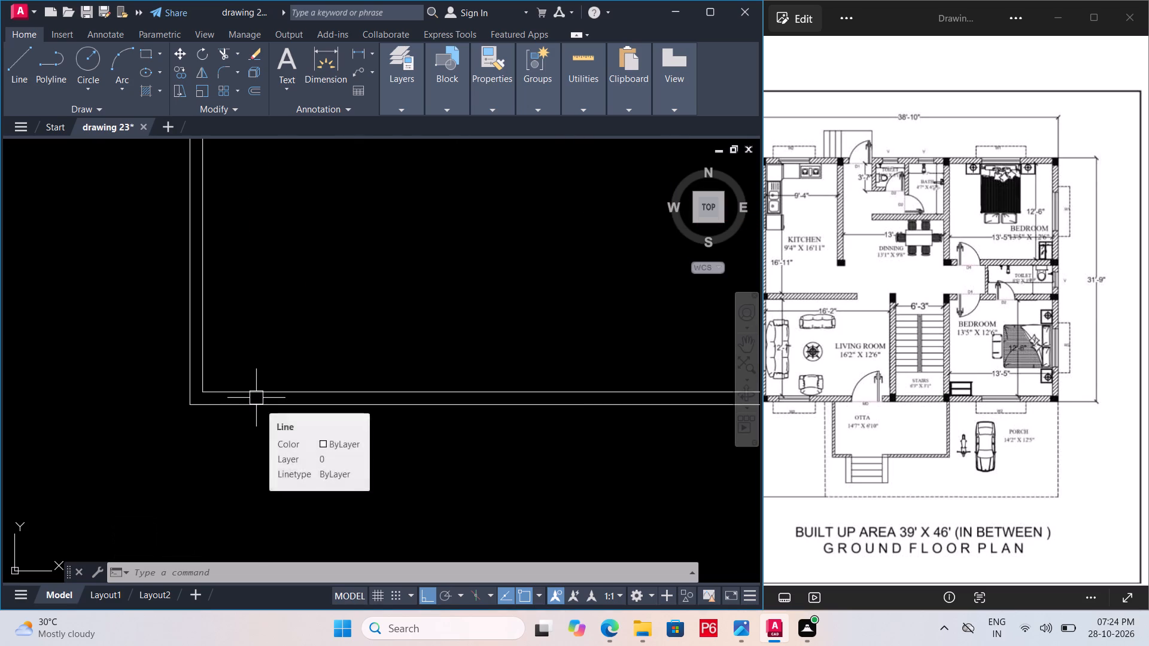
key(l)
key(space)
click(265, 394)
click(265, 405)
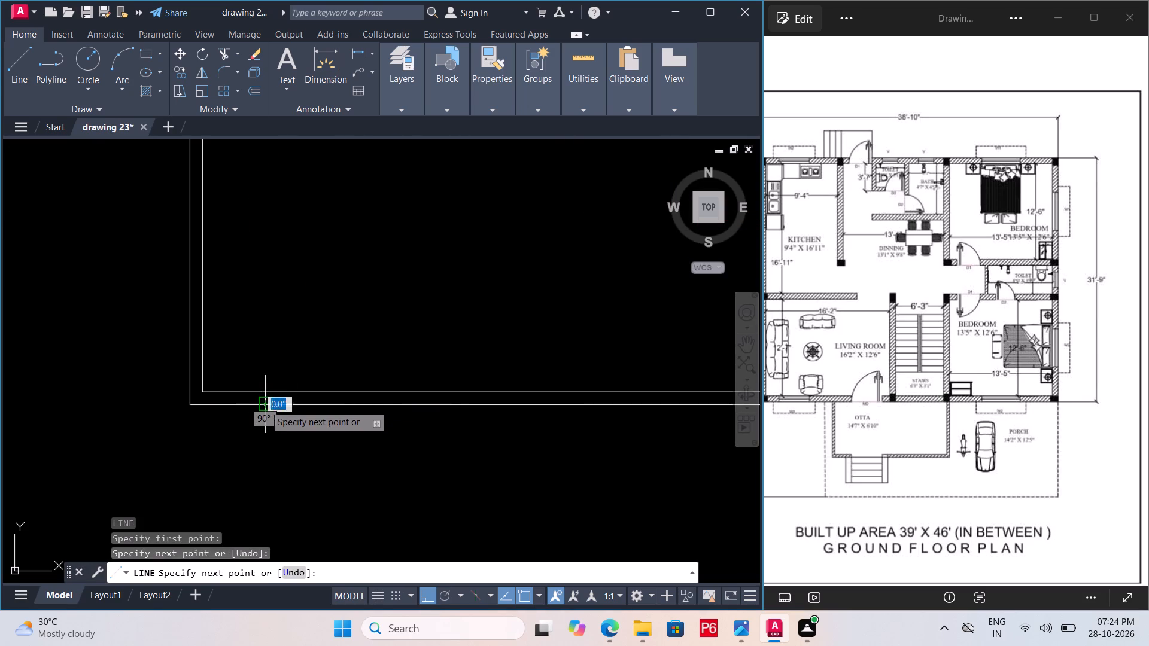
key(space)
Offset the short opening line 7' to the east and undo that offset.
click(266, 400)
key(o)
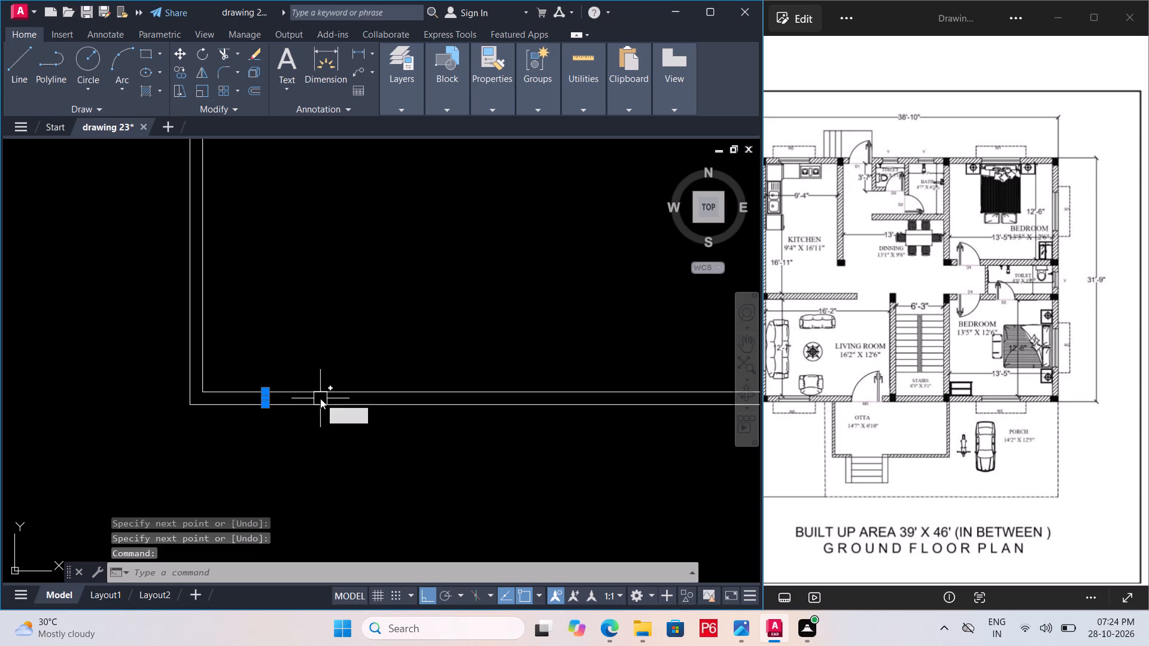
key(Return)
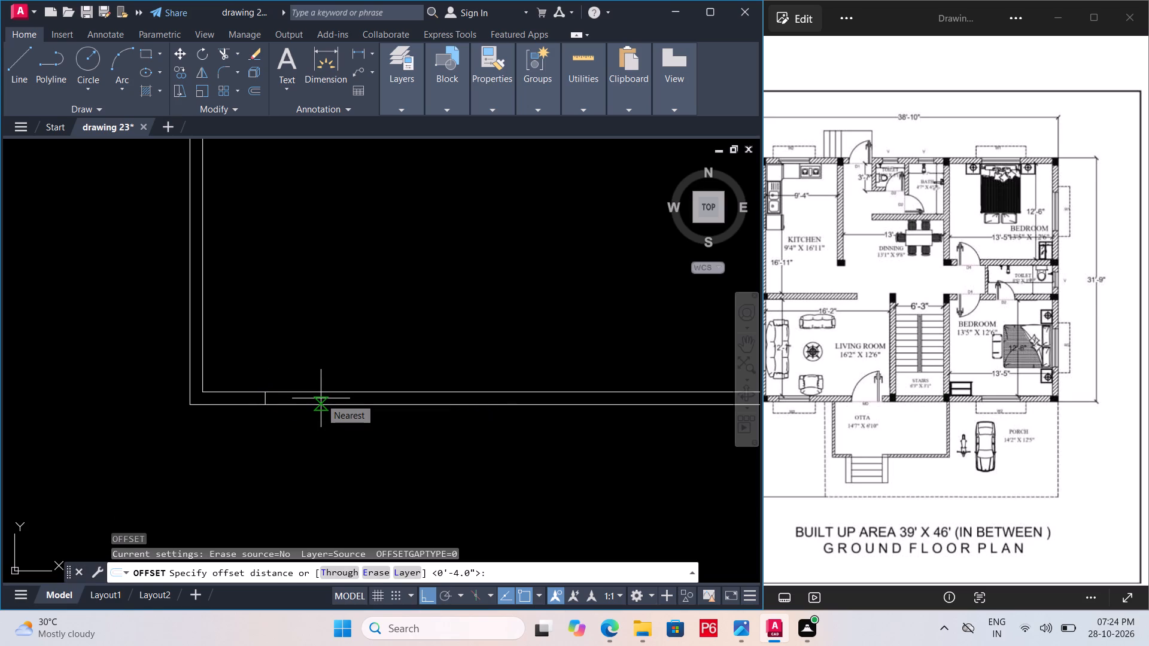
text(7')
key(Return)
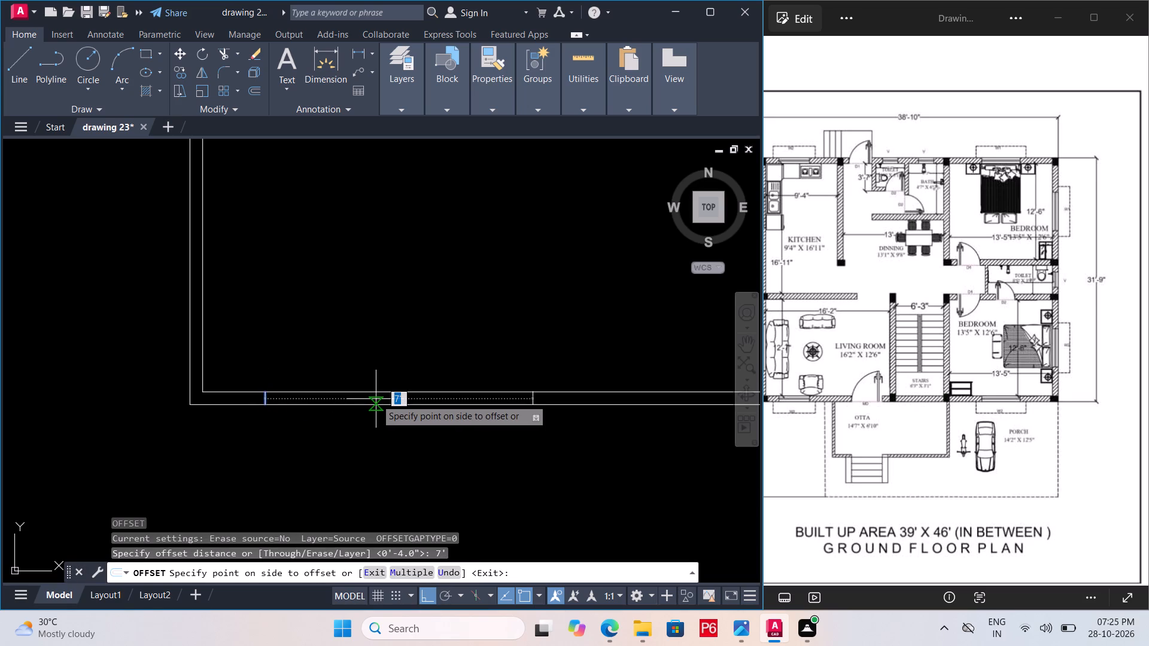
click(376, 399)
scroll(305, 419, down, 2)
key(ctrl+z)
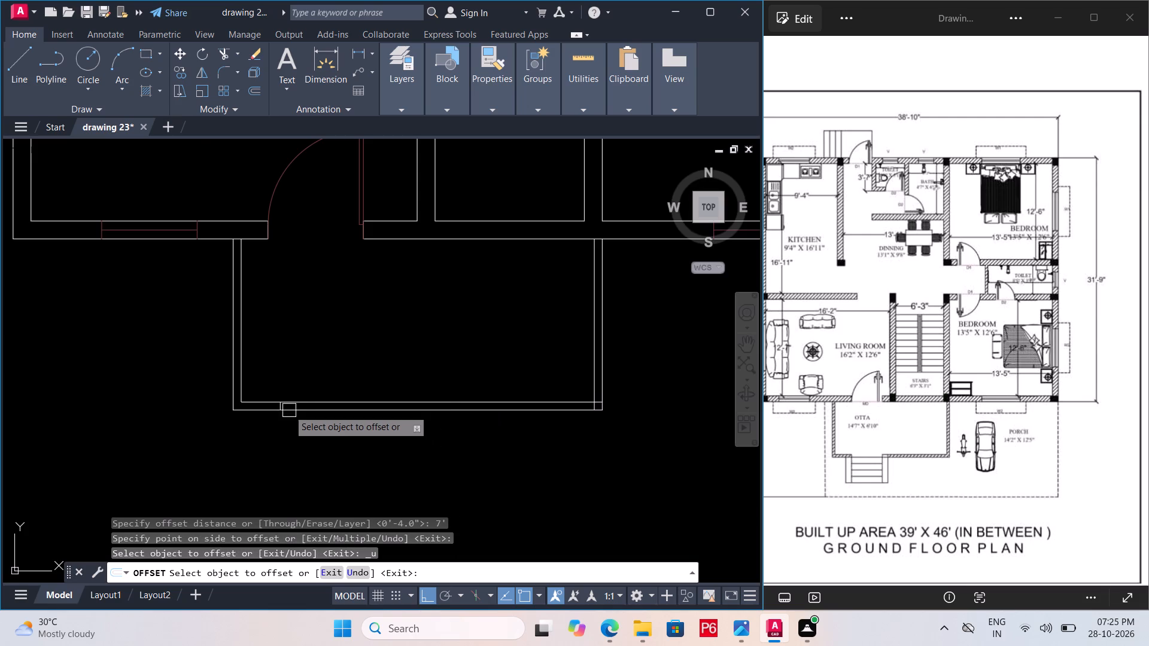
Offset the short opening line 5' to the east to mark the opening's other side.
scroll(288, 410, up, 2)
click(266, 401)
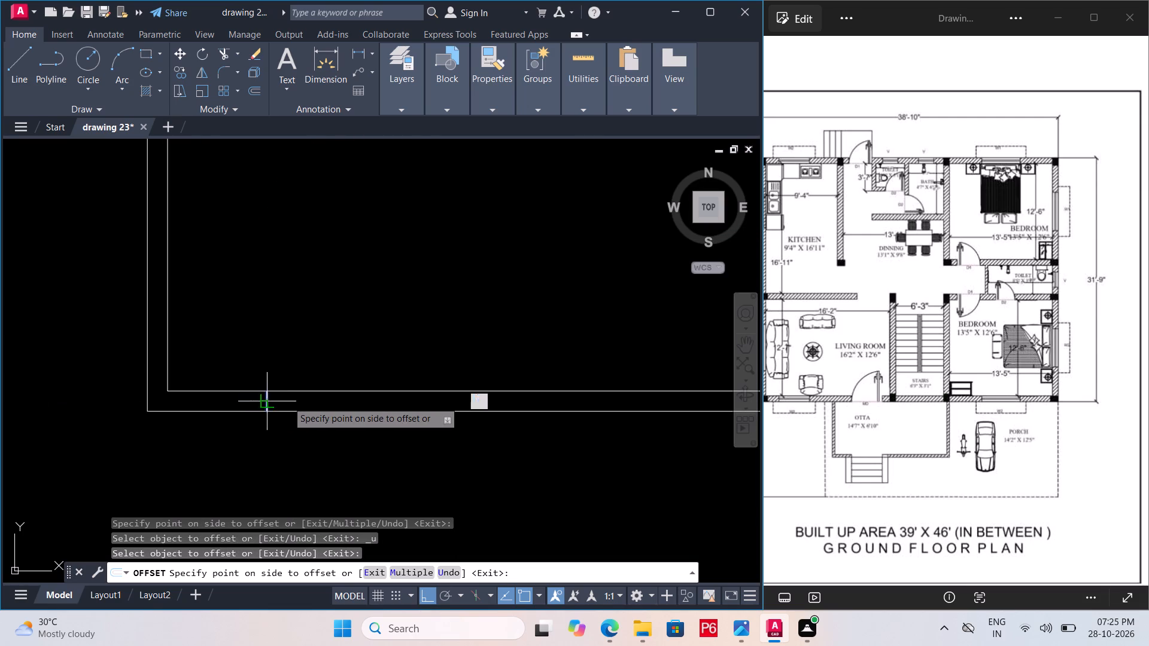
text(5')
key(Return)
scroll(279, 412, down, 1)
Save the drawing with both opening lines in the otta's front wall.
key(ctrl+s)
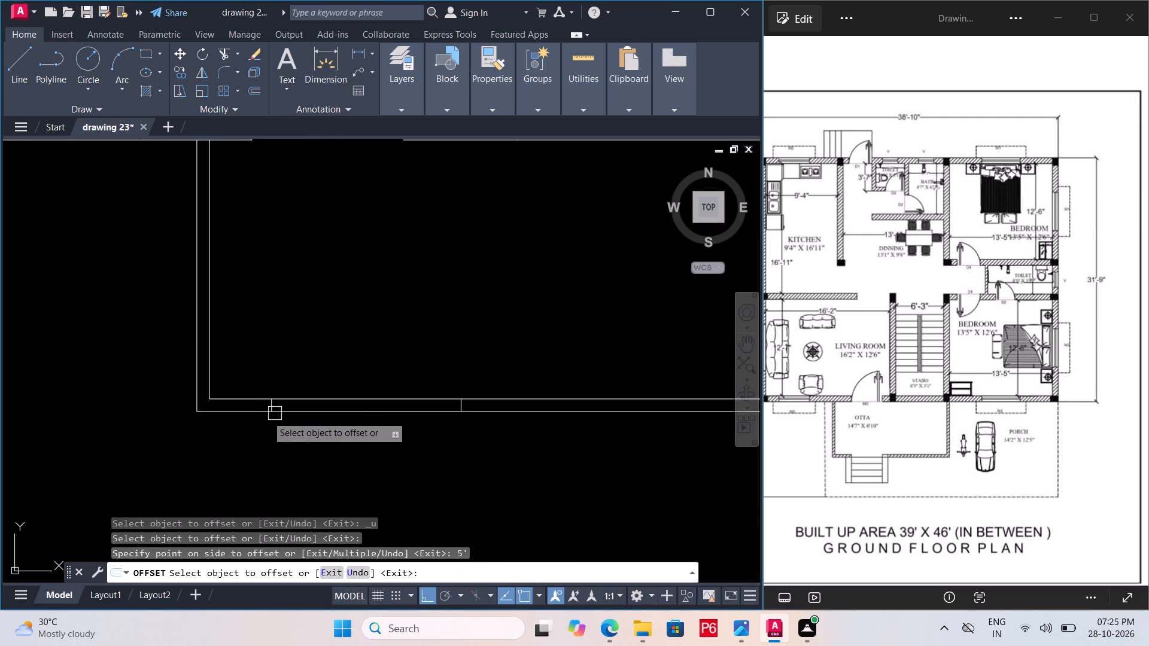
key(ctrl+s)
key(ctrl+s)
key(ctrl+s)
key(ctrl+s)
key(ctrl+s)
key(ctrl+s)
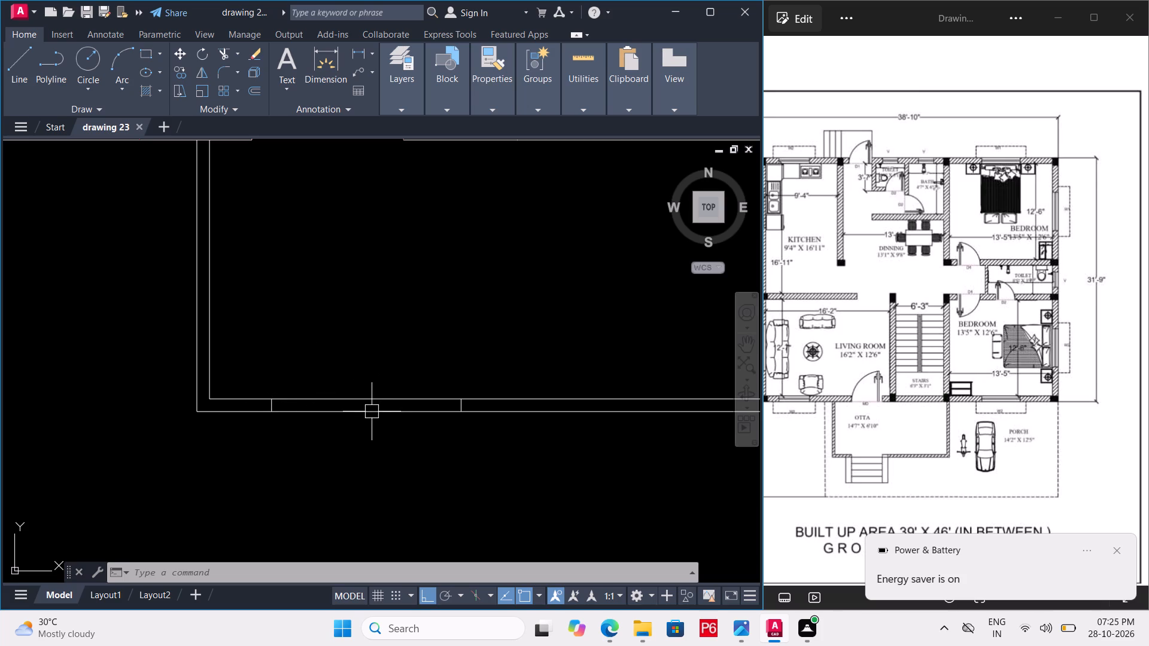
Trim the inner line of the otta's front wall between the two opening lines.
scroll(363, 414, up, 1)
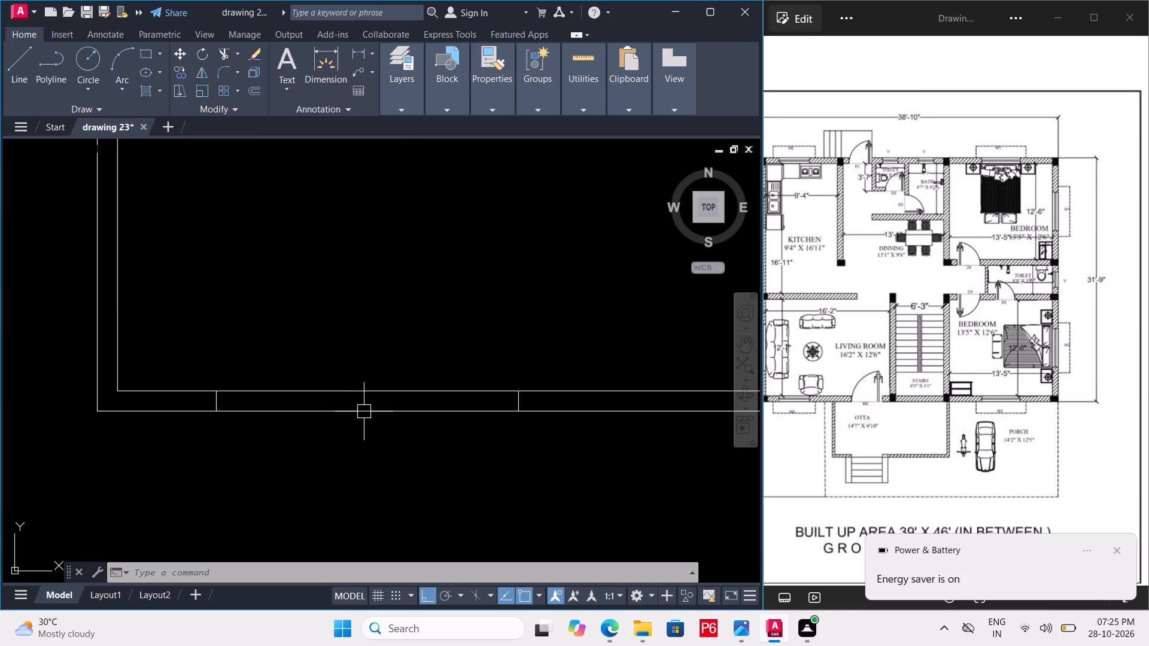
key(t)
key(r)
key(space)
key(space)
click(372, 393)
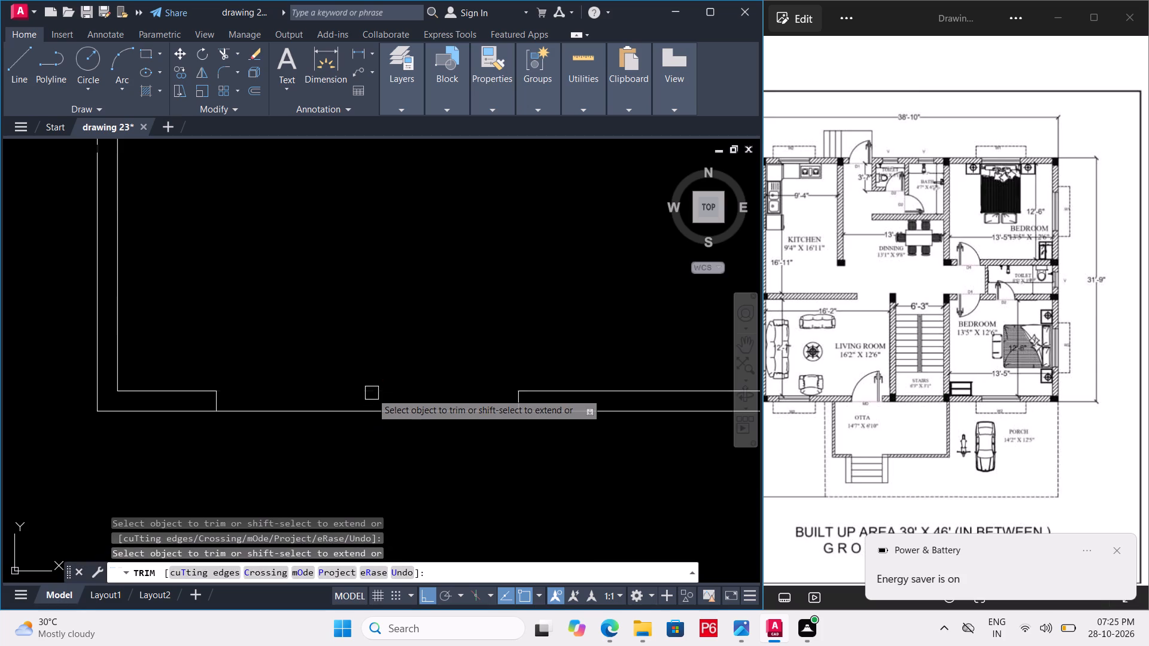
Save the drawing with the inner wall line trimmed at the step opening.
scroll(370, 386, down, 1)
key(ctrl+s)
key(ctrl+s)
key(ctrl+s)
key(ctrl+s)
key(ctrl+s)
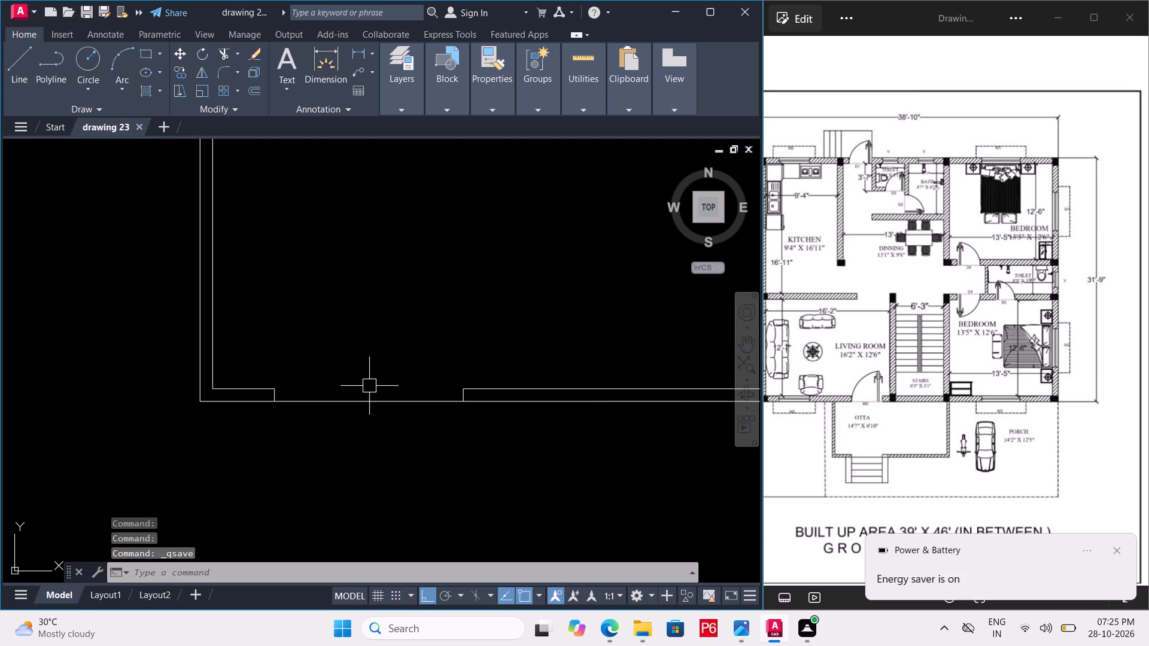
key(ctrl+s)
Draw the step outline from the opening's west side: 3' south, 5' east, and back north to the wall.
scroll(345, 378, down, 1)
key(l)
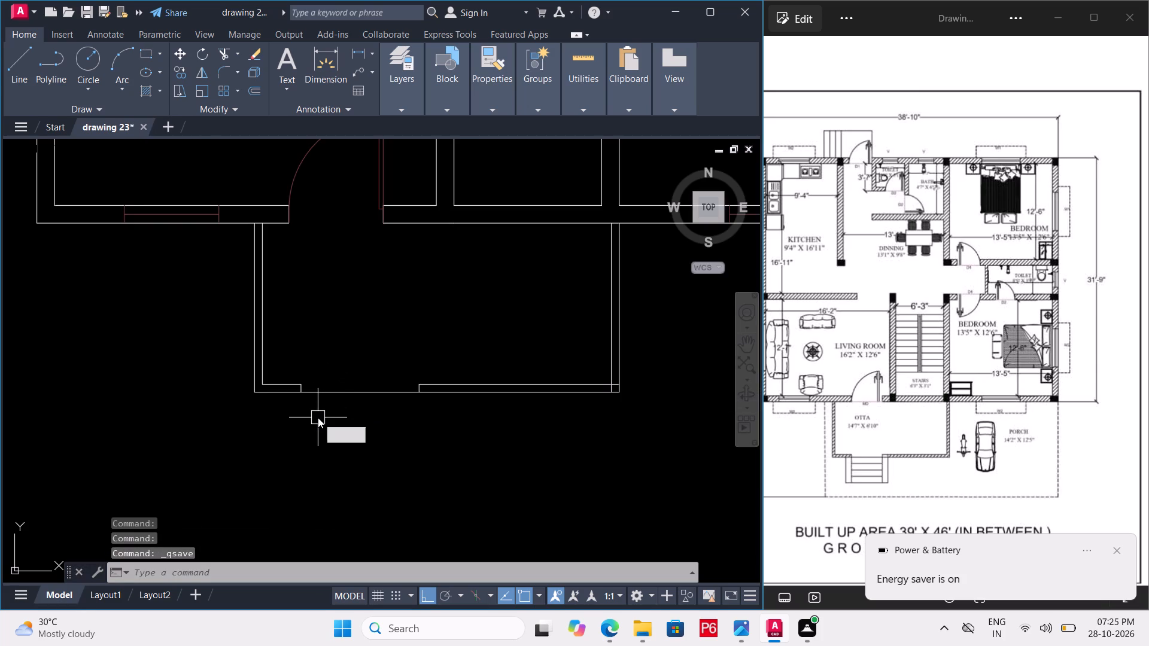
key(space)
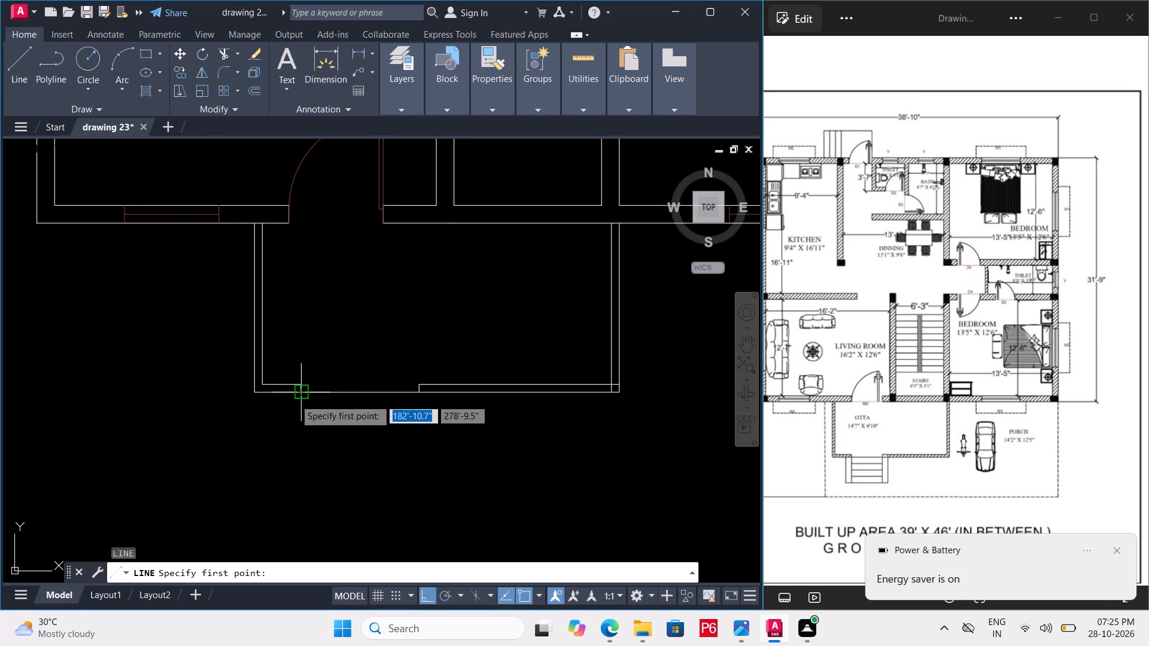
click(294, 399)
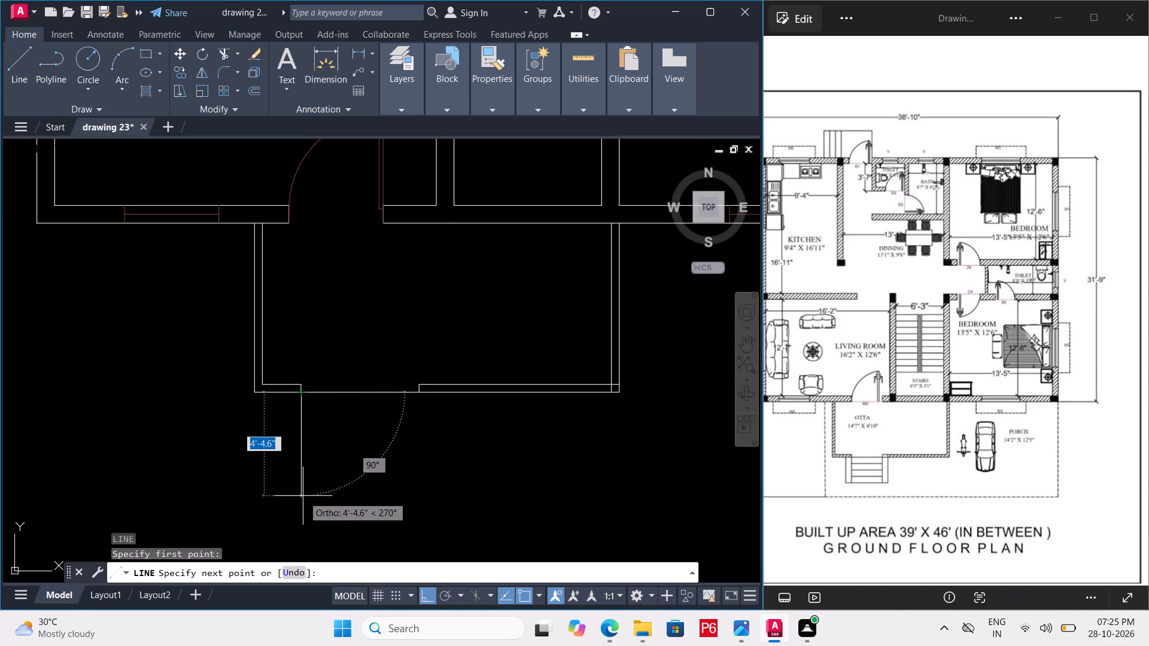
text(6")
key(Return)
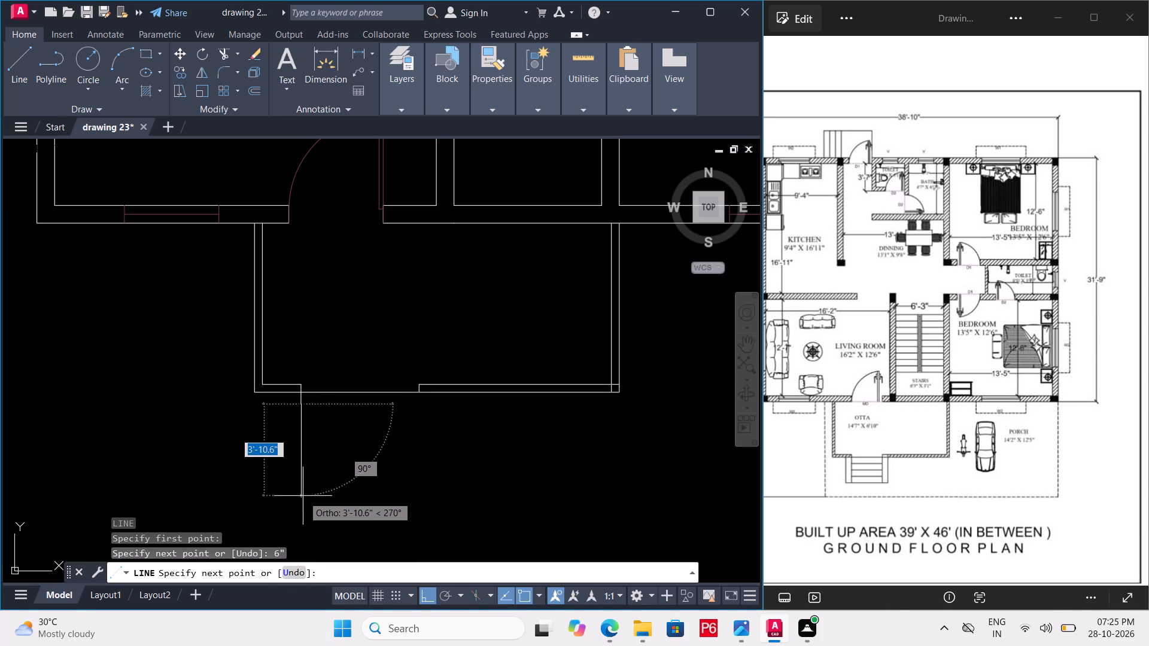
key(ctrl+z)
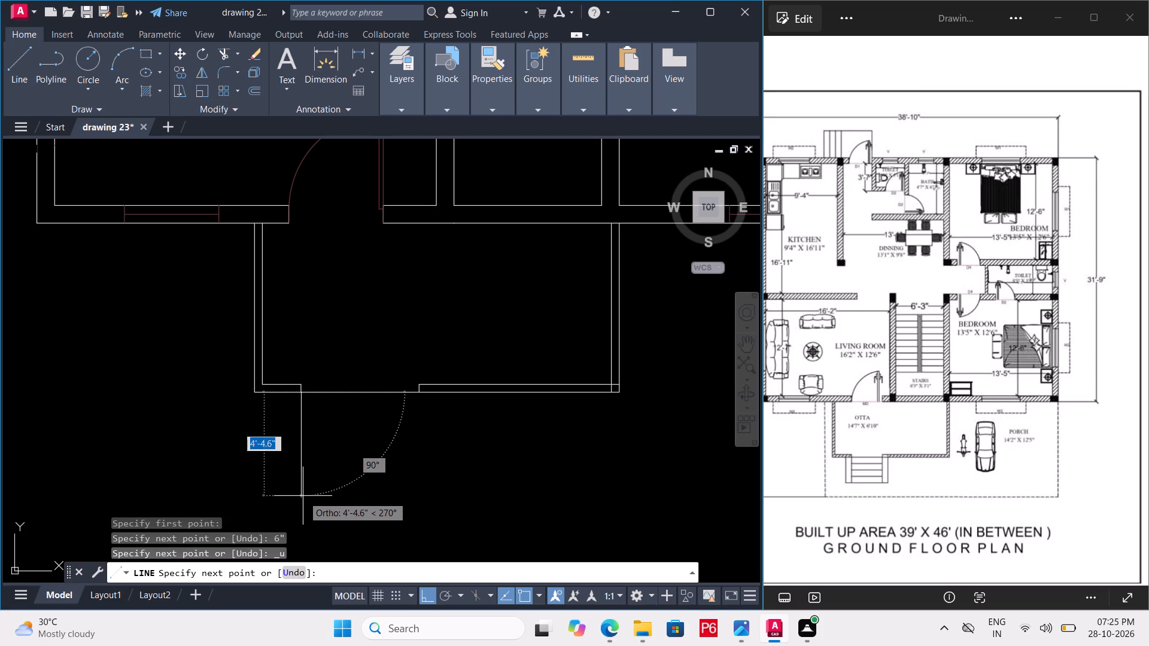
text(3')
key(Return)
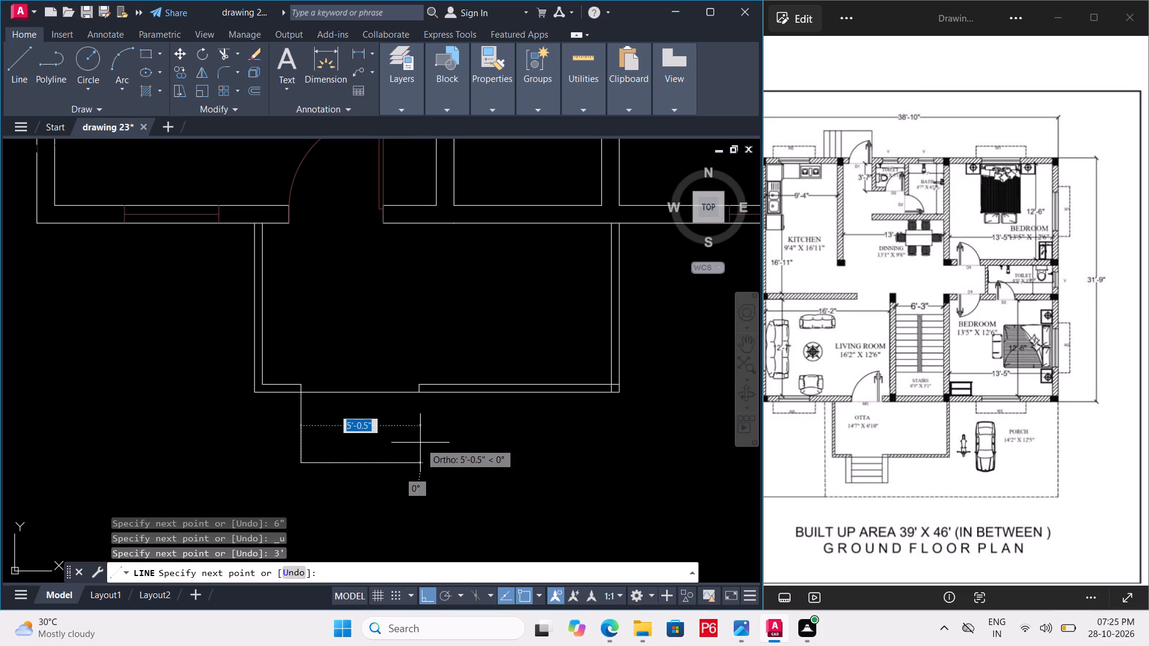
text(5')
key(Return)
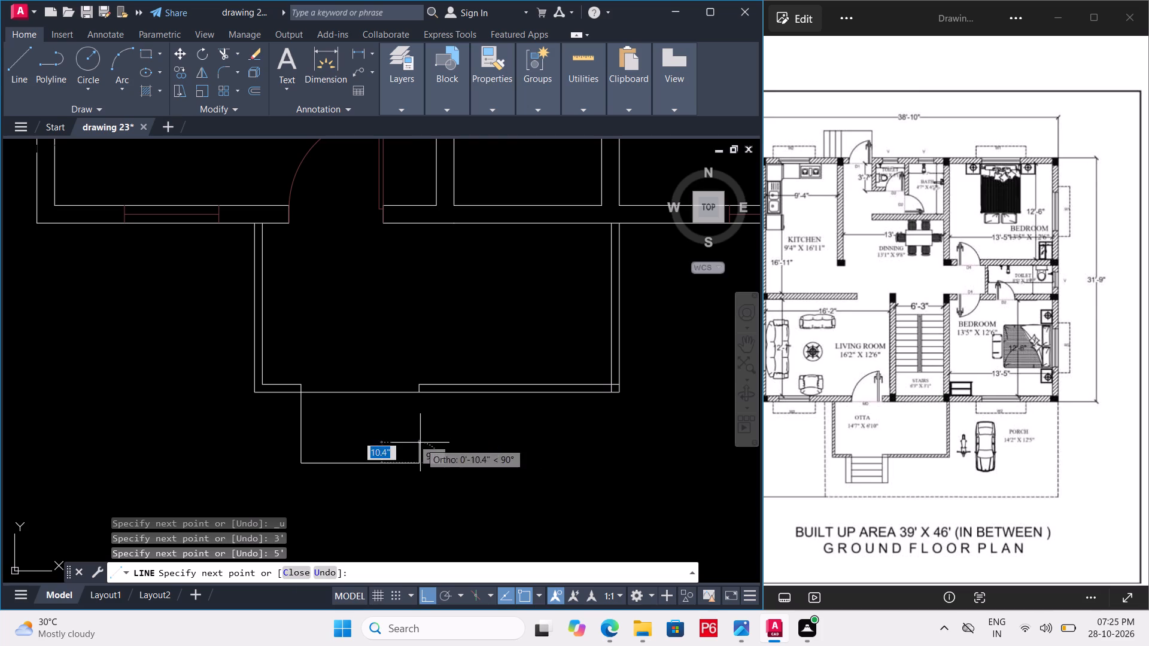
click(419, 397)
key(space)
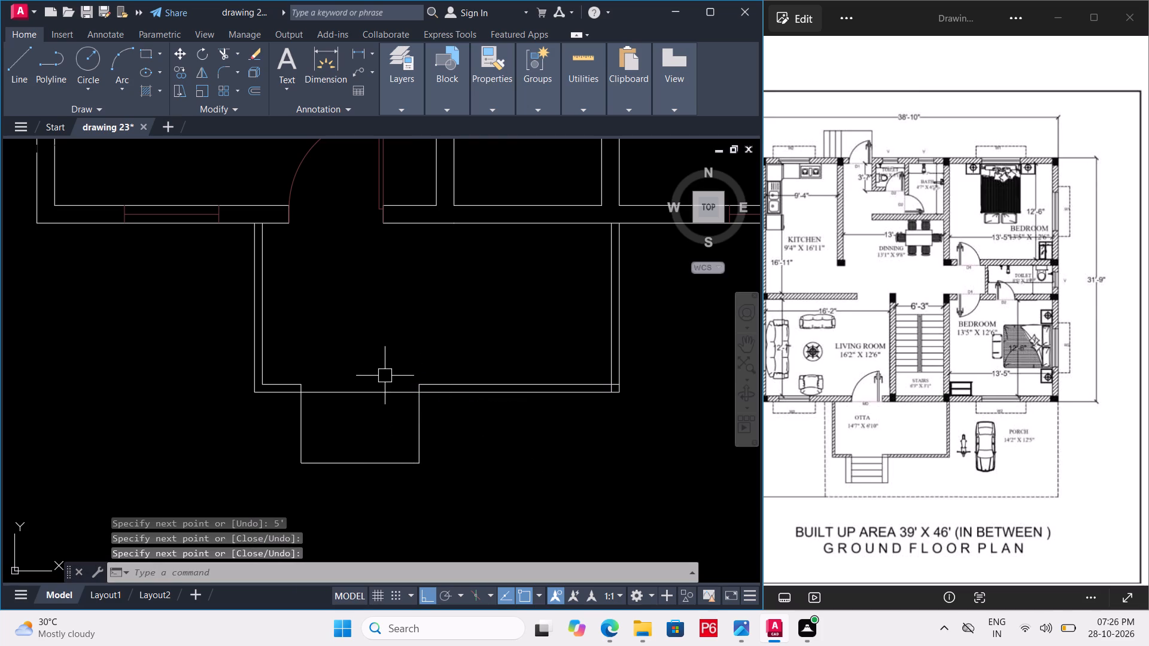
Trim the outer line of the otta's front wall between the two sides of the step outline.
click(376, 396)
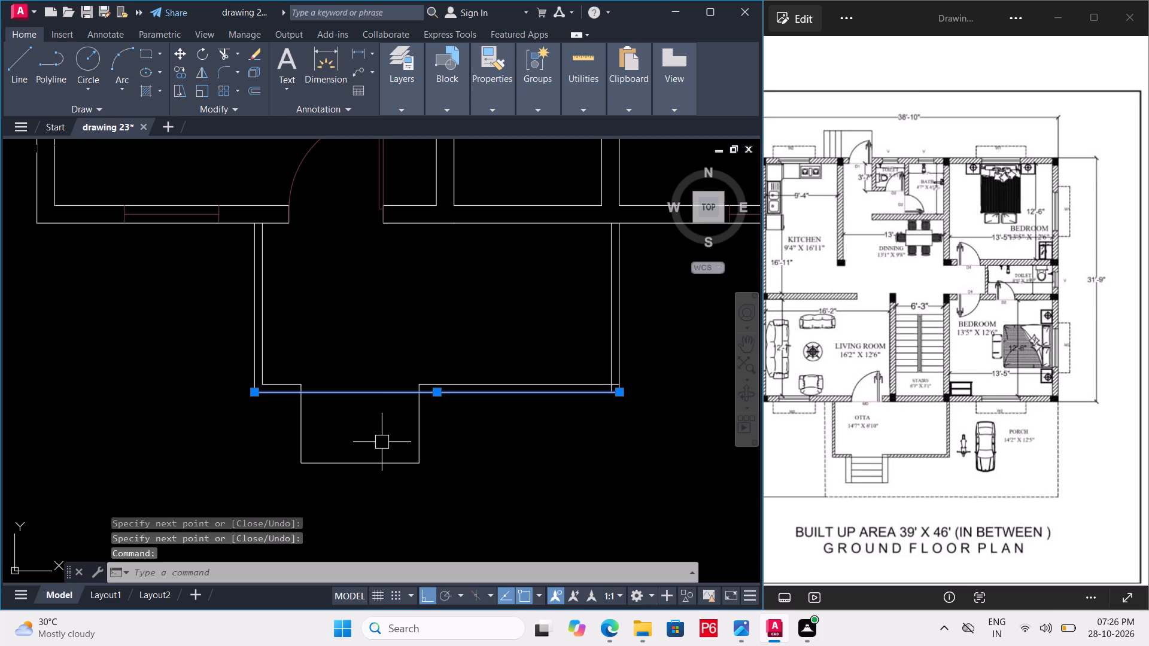
key(Escape)
text(tr)
key(space)
key(space)
click(386, 392)
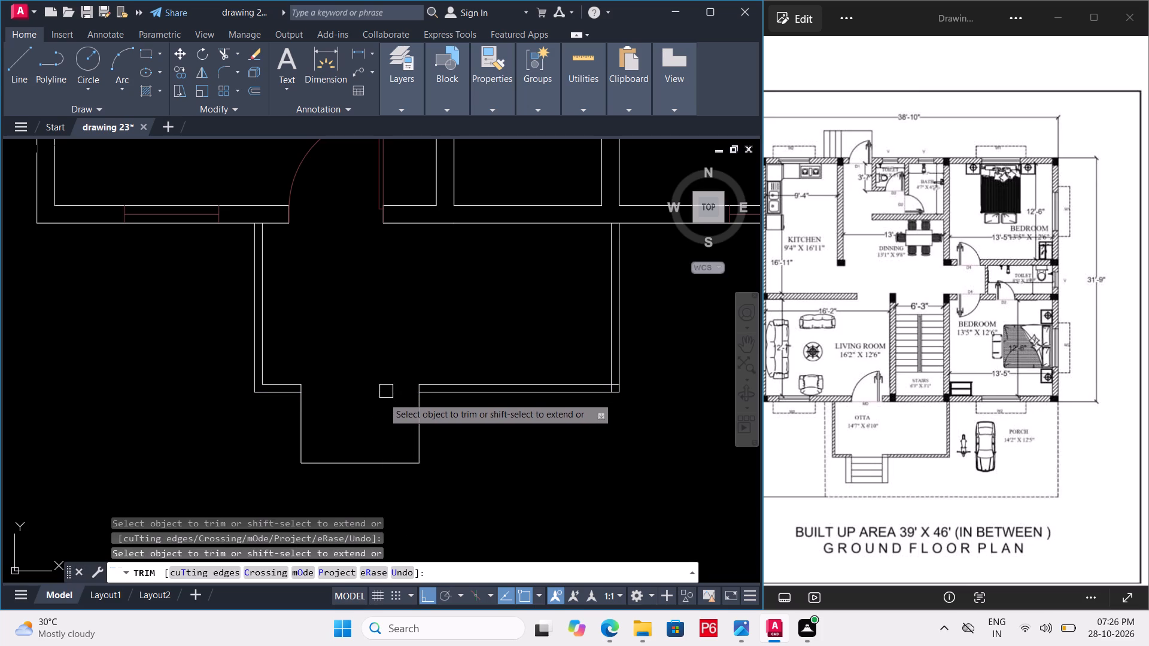
Save the drawing with the step outline and the cleared wall opening.
key(ctrl+s)
key(ctrl+s)
key(ctrl+s)
Draw a horizontal line across the opening along the outer wall face, joining the tops of the step's sides.
key(l)
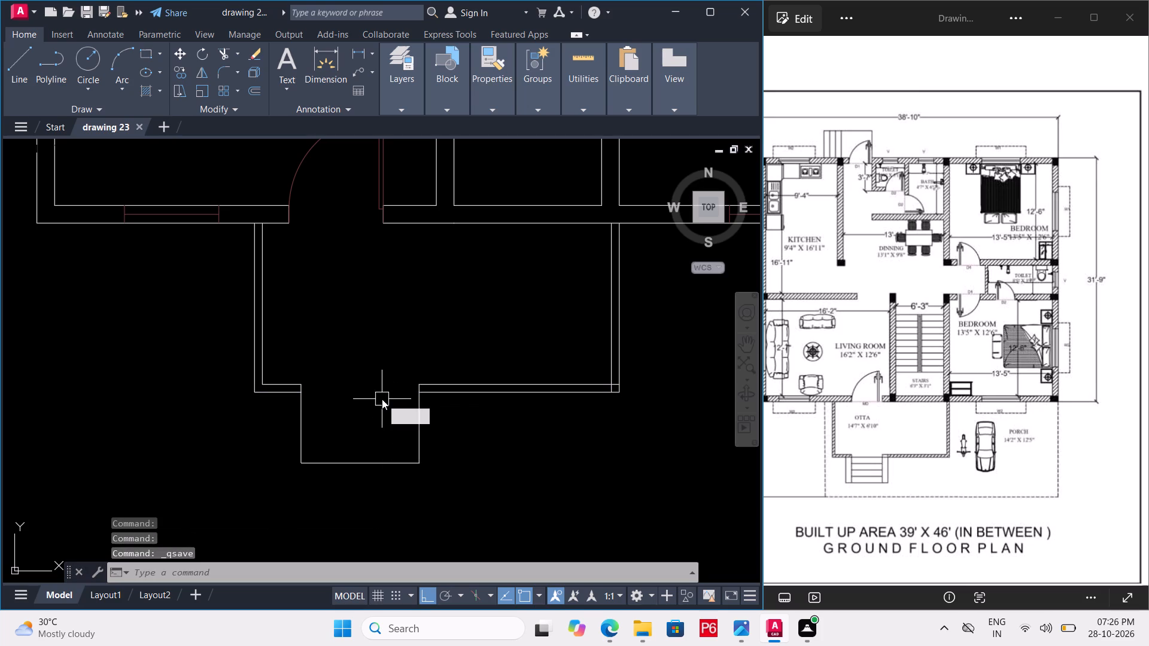
key(space)
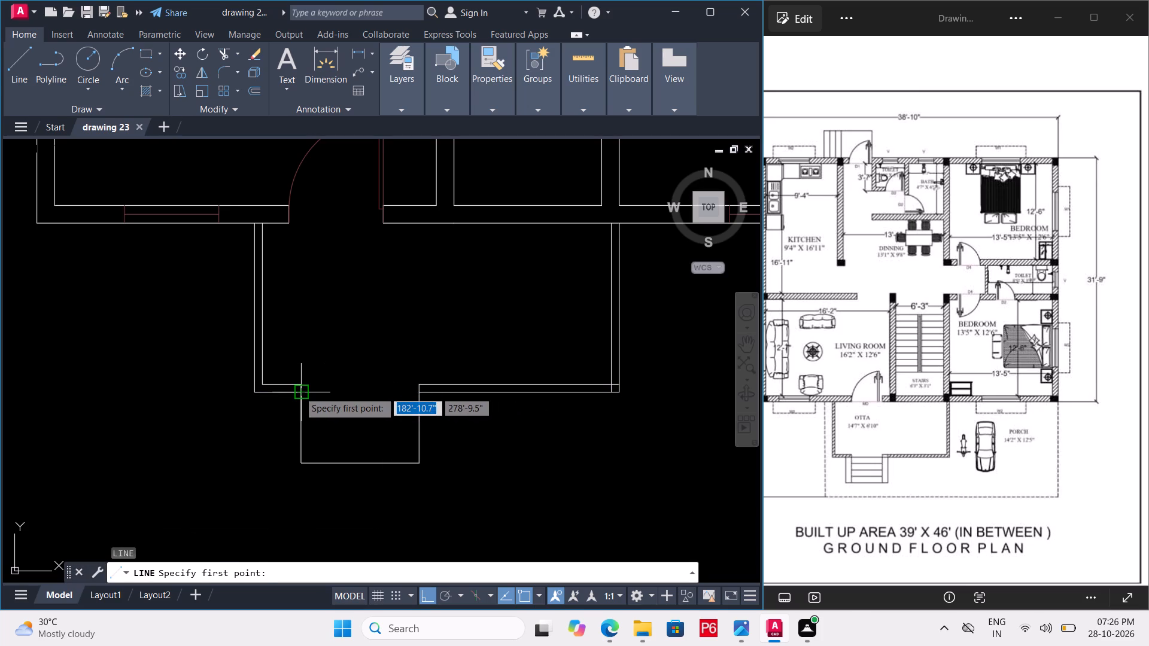
click(299, 391)
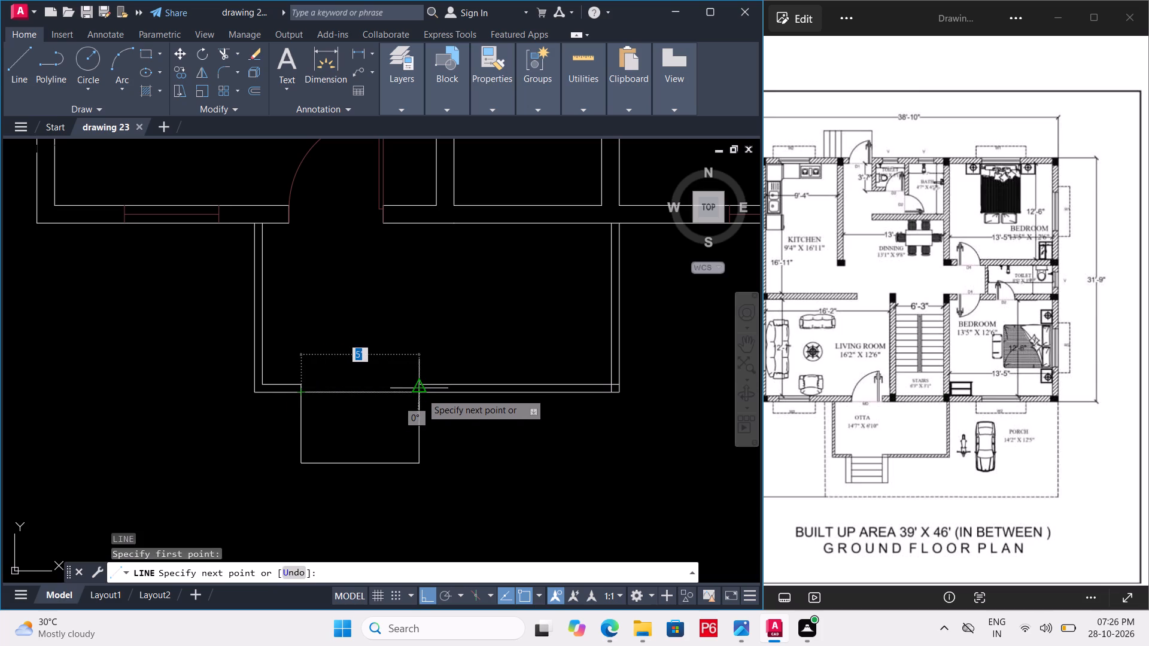
click(421, 398)
key(space)
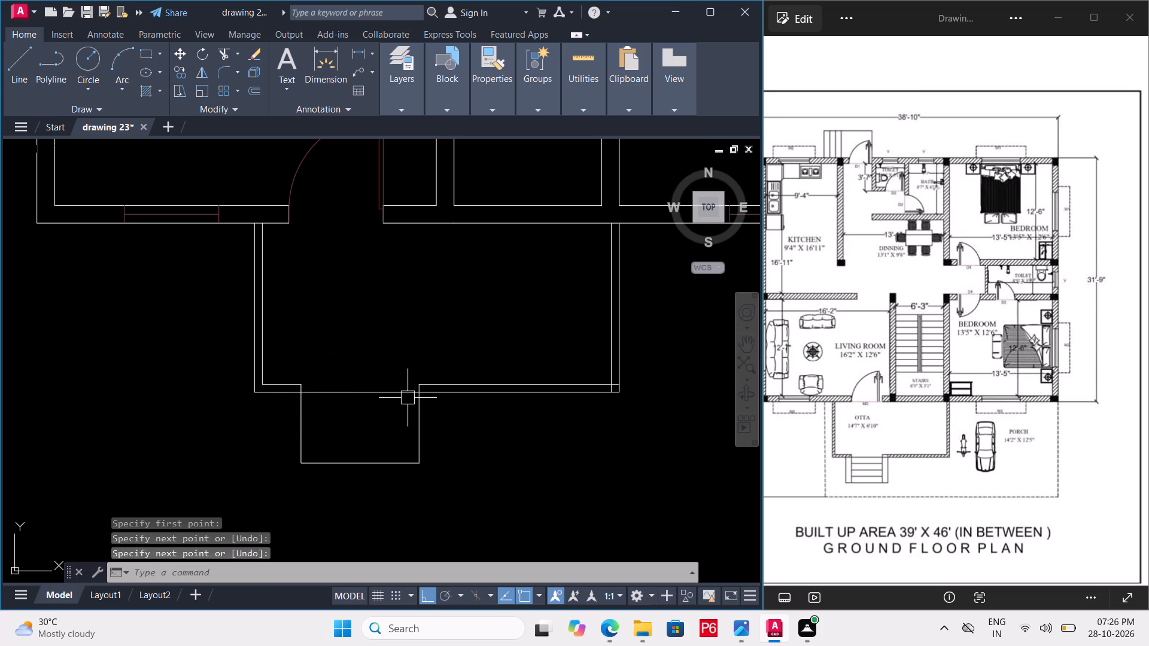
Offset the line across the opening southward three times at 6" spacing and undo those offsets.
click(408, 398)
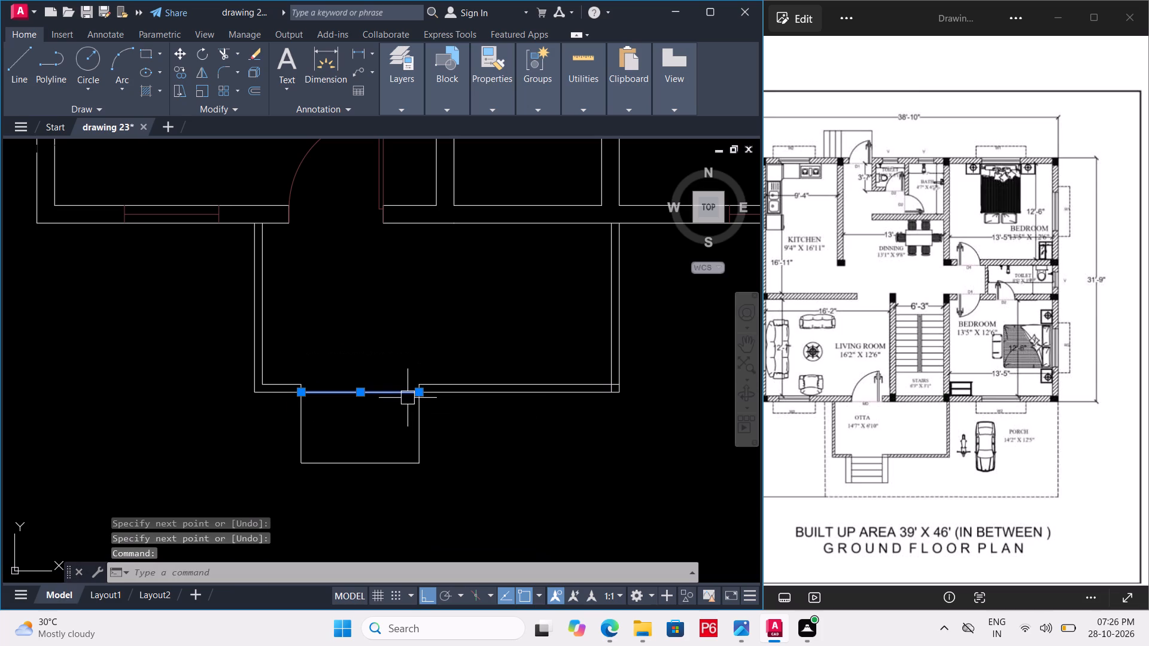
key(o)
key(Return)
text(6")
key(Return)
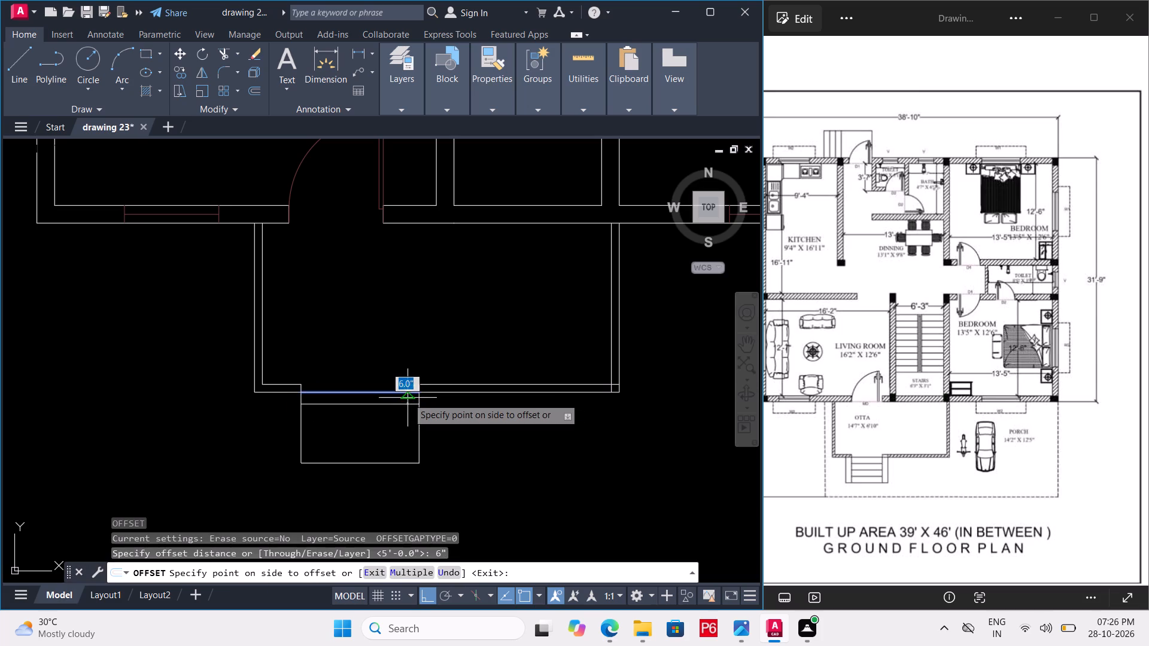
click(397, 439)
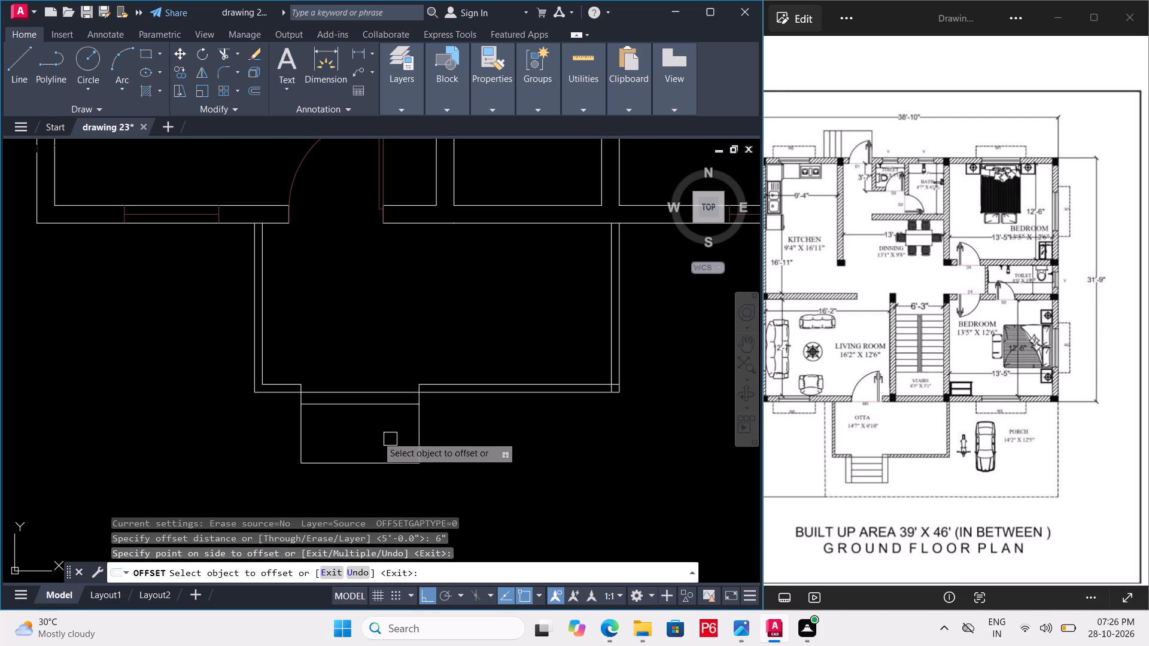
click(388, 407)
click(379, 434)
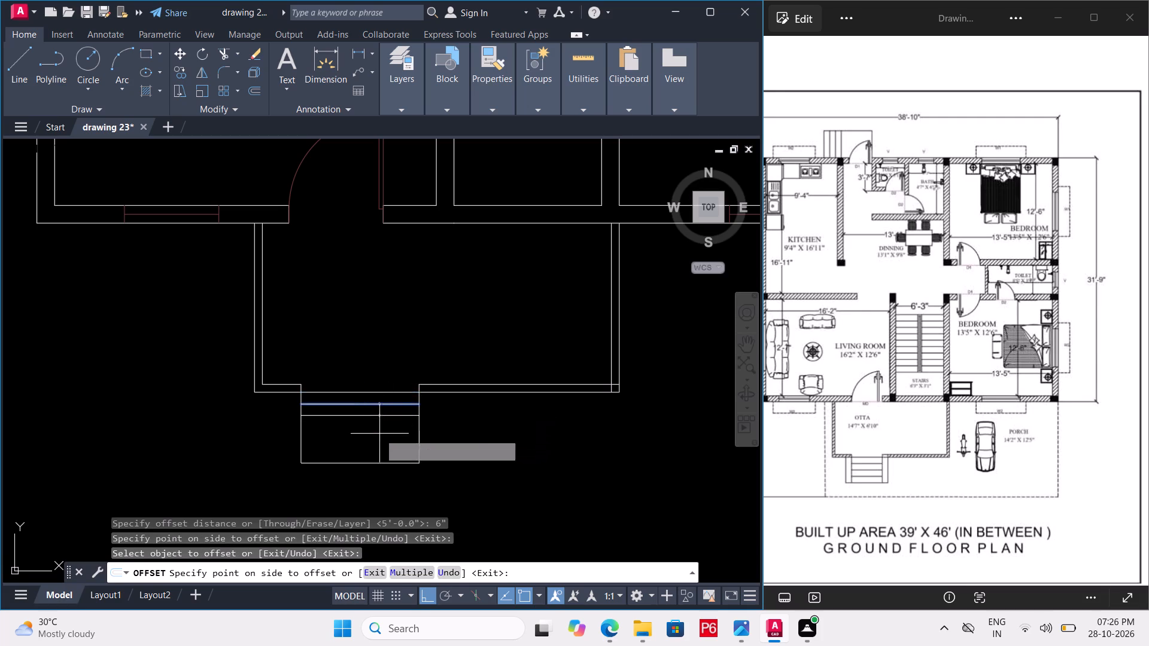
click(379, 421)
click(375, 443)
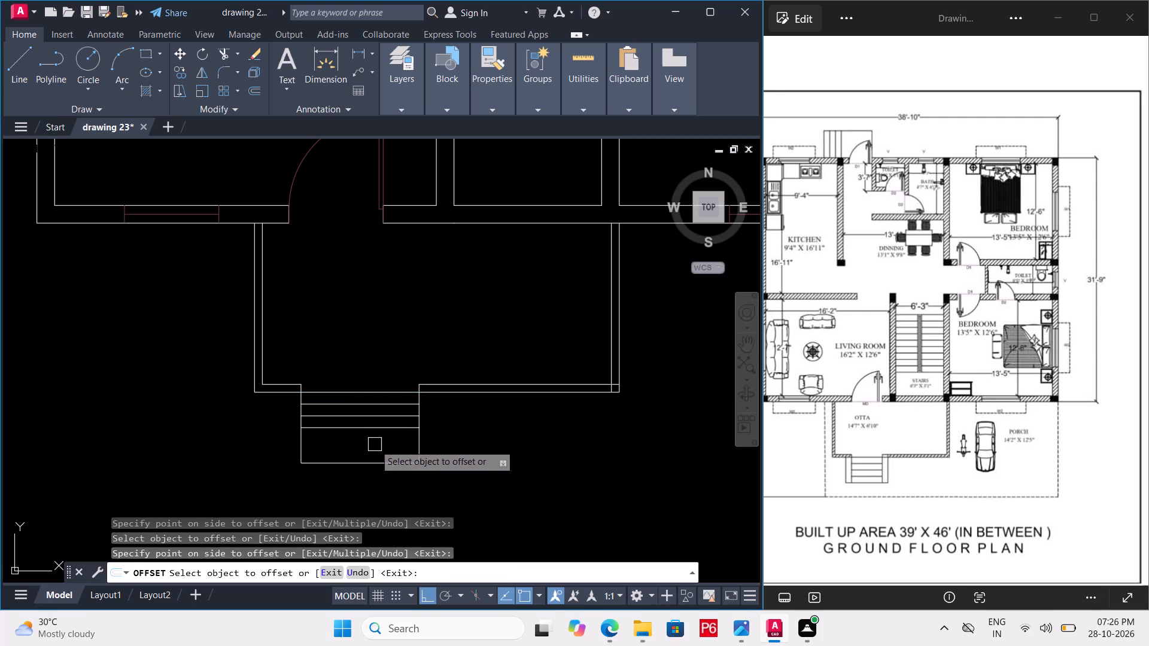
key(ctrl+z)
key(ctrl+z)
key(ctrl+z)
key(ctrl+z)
Offset the line across the opening 9" south as the first tread line.
click(375, 392)
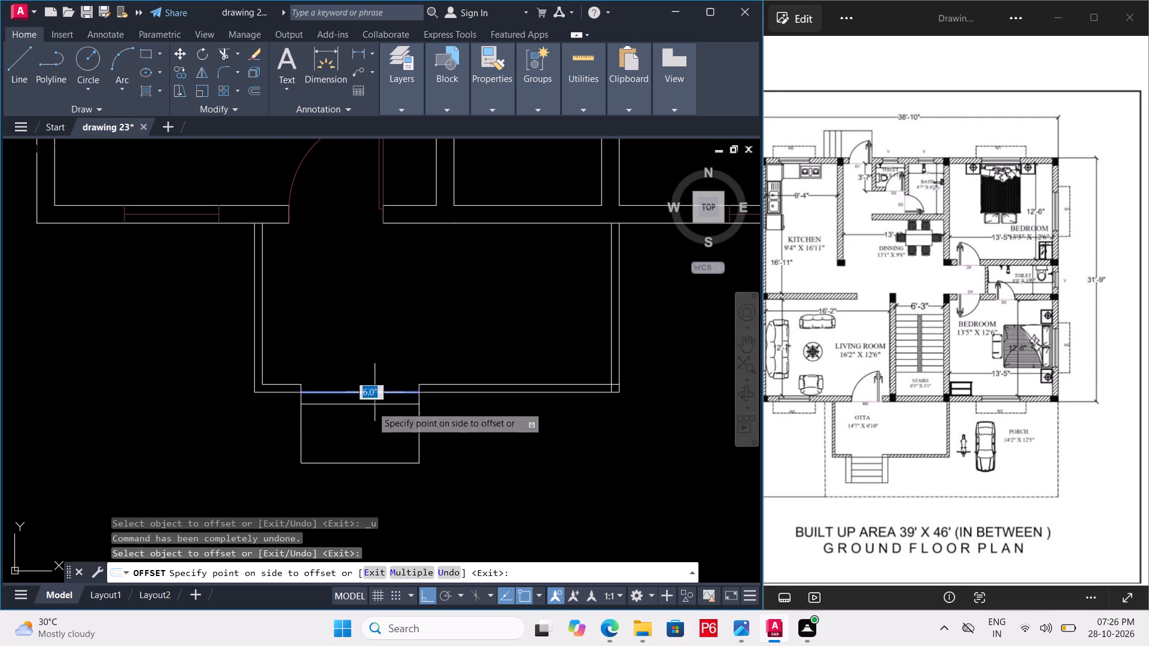
text(9")
key(Return)
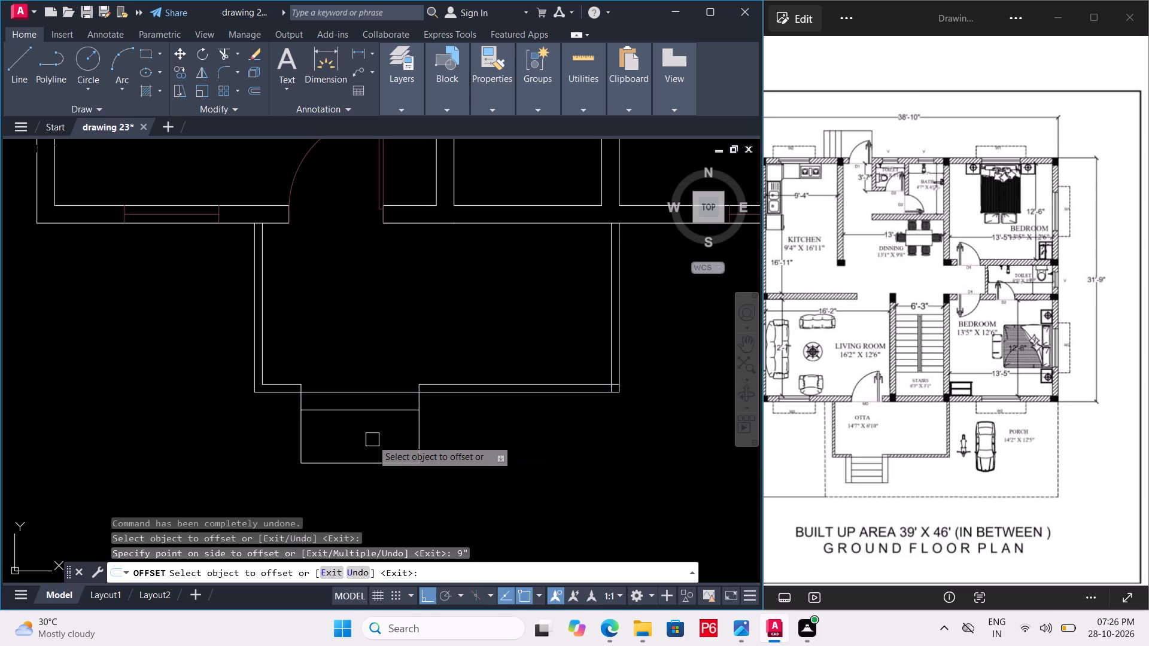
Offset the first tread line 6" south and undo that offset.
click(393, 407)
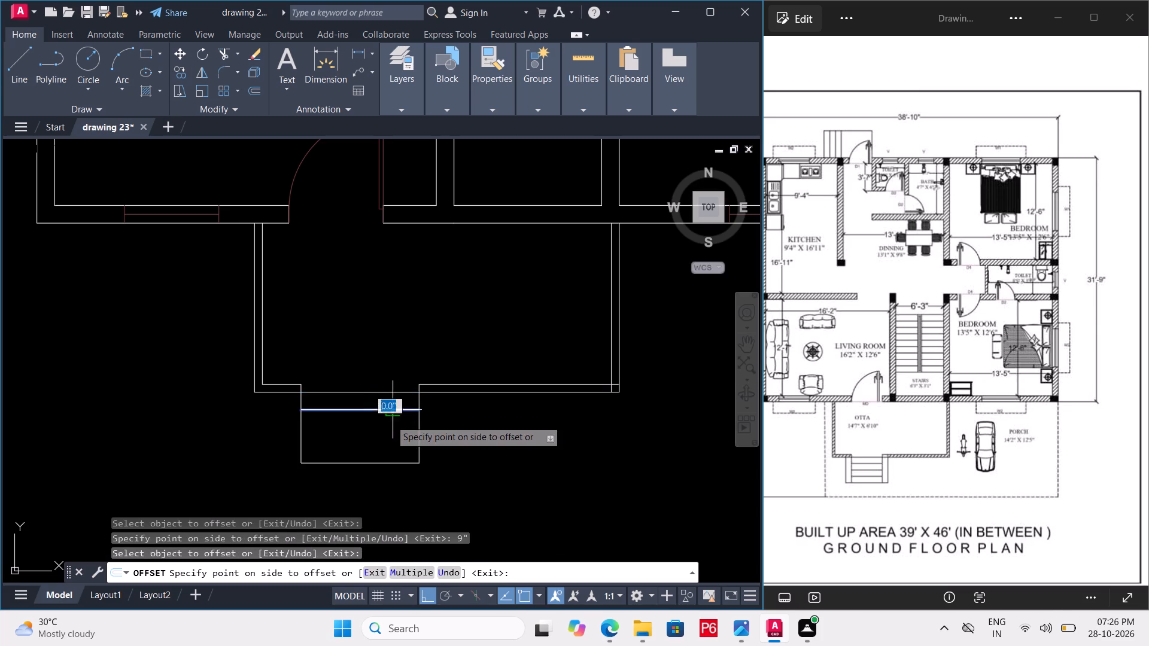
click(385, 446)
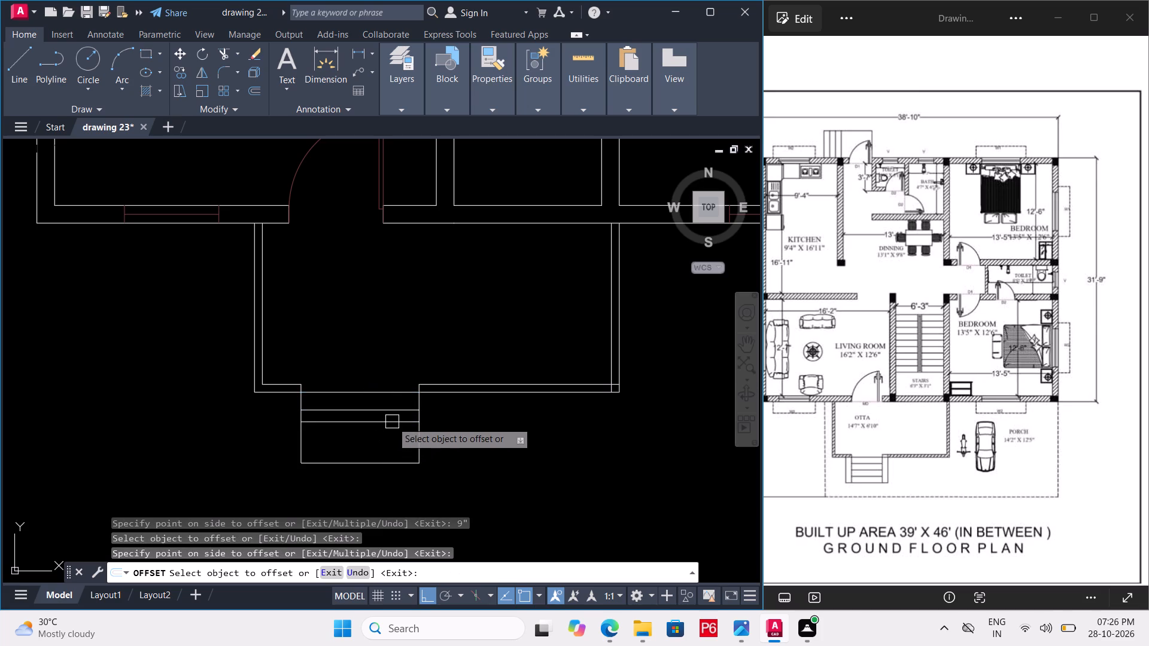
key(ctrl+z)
Offset two more tread lines southward from the first one at 9" spacing inside the step outline.
click(394, 413)
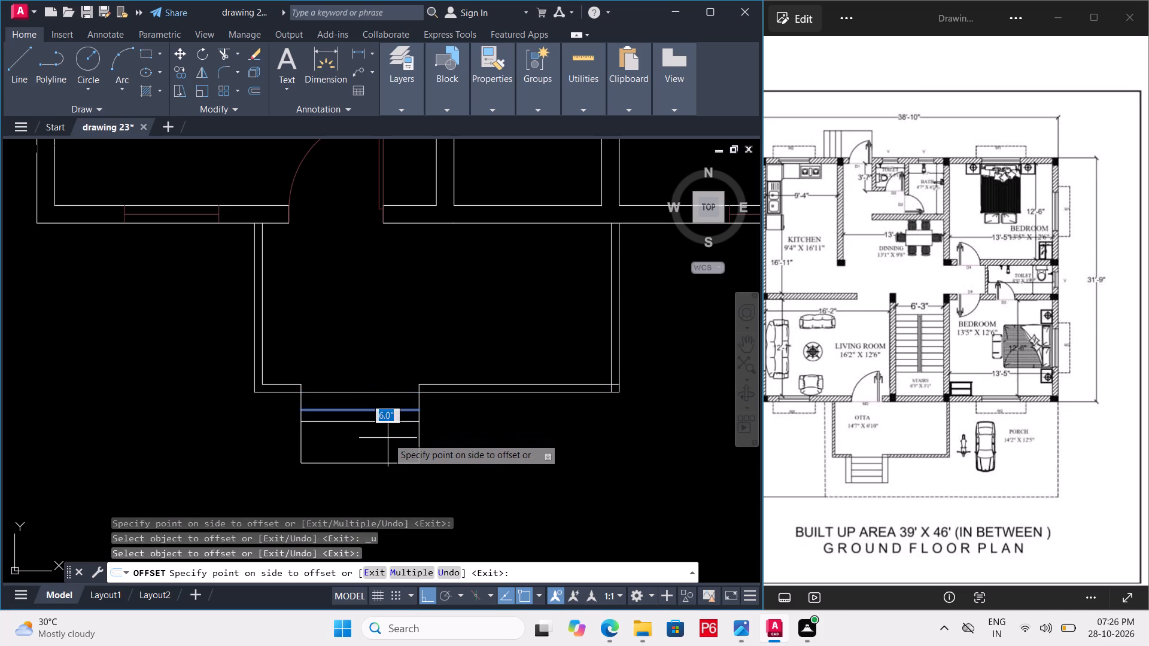
key(9)
key(shift+quotedbl)
key(Return)
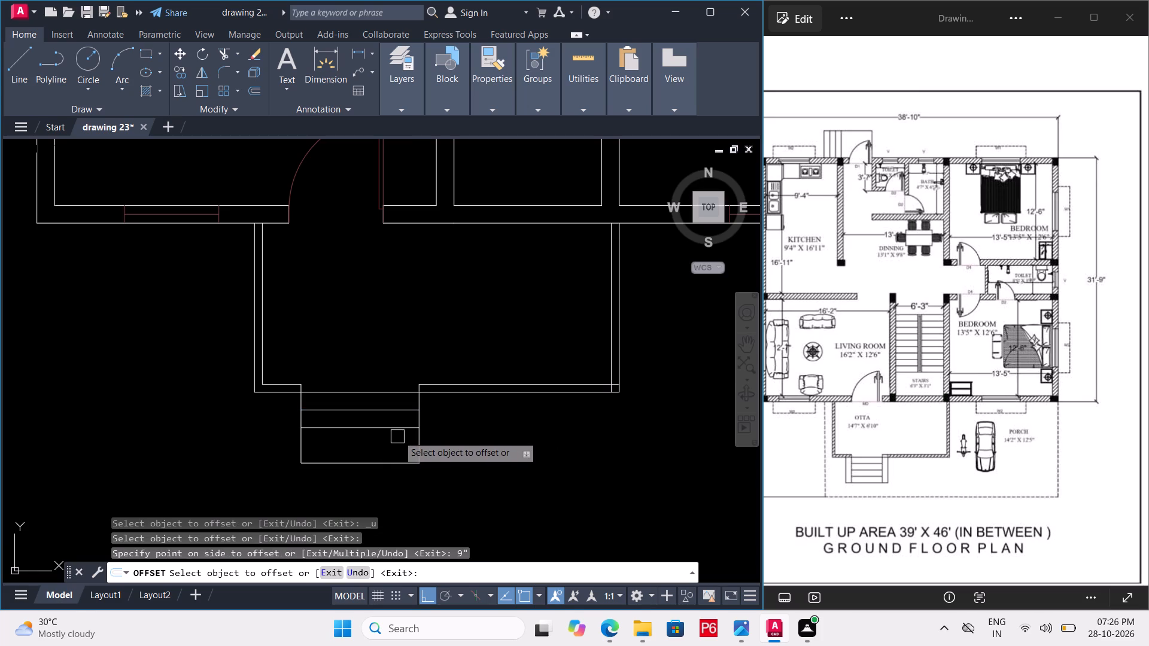
click(400, 431)
key(9)
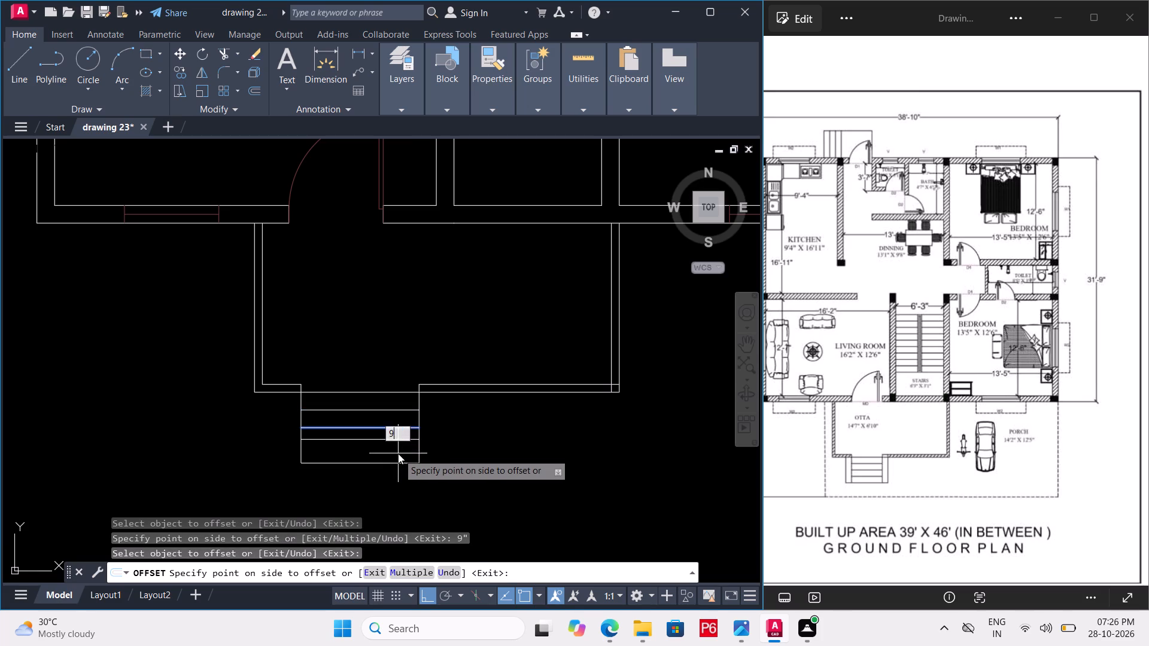
key(shift+quotedbl)
key(Return)
Save the drawing with the front step treads in place.
key(ctrl+a)
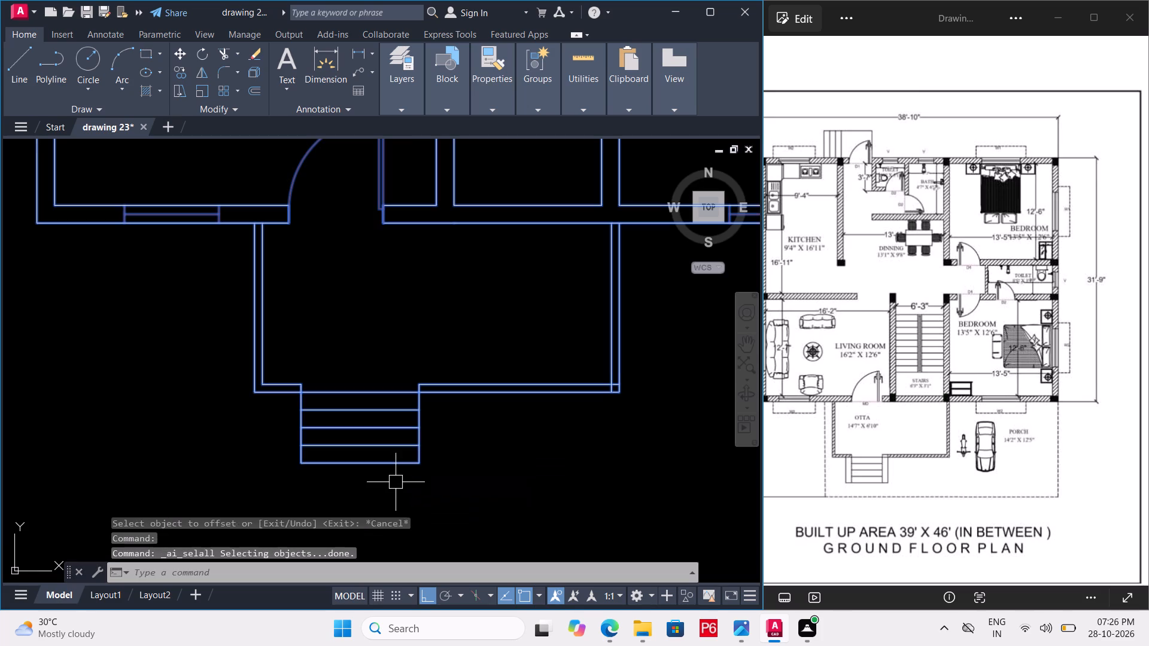
key(ctrl+a)
key(ctrl+s)
key(ctrl+s)
key(ctrl+s)
key(ctrl+s)
key(ctrl+s)
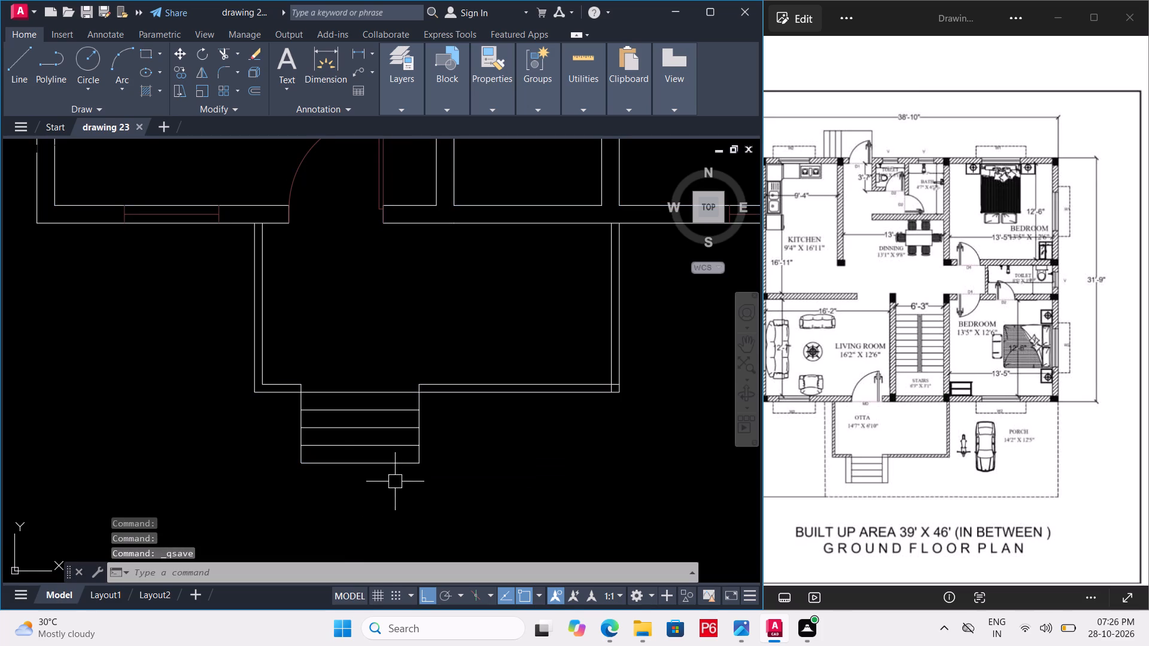
Offset the west and east side lines of the front steps 9" outward.
scroll(305, 407, up, 2)
click(294, 395)
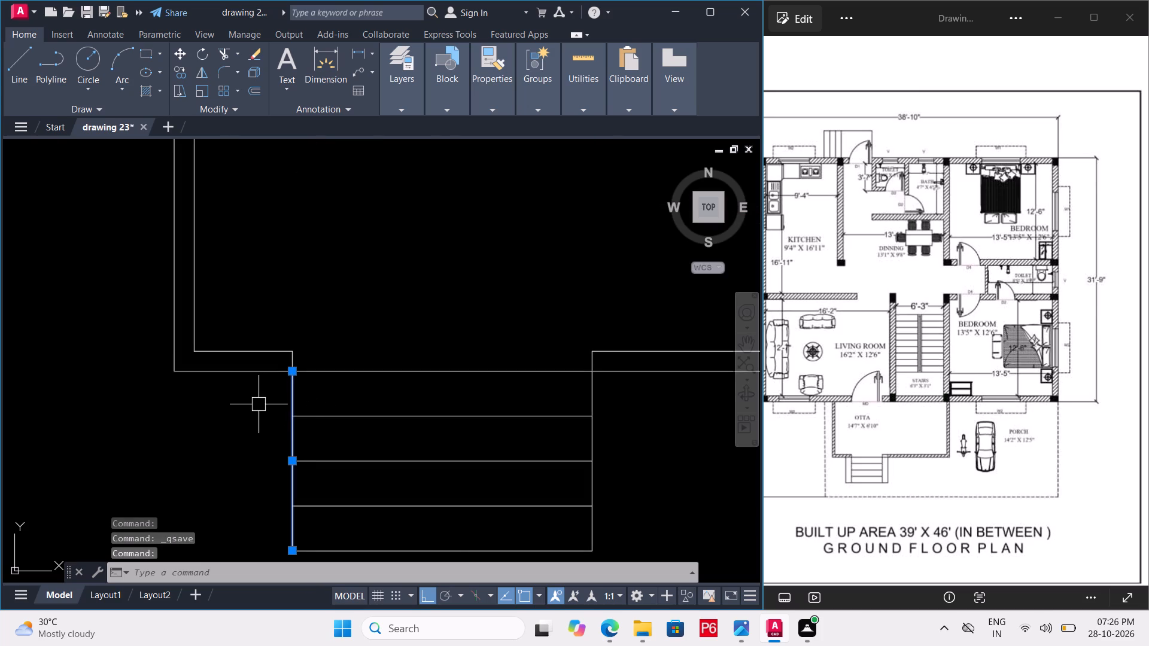
key(o)
key(Return)
text(9")
key(Return)
click(226, 409)
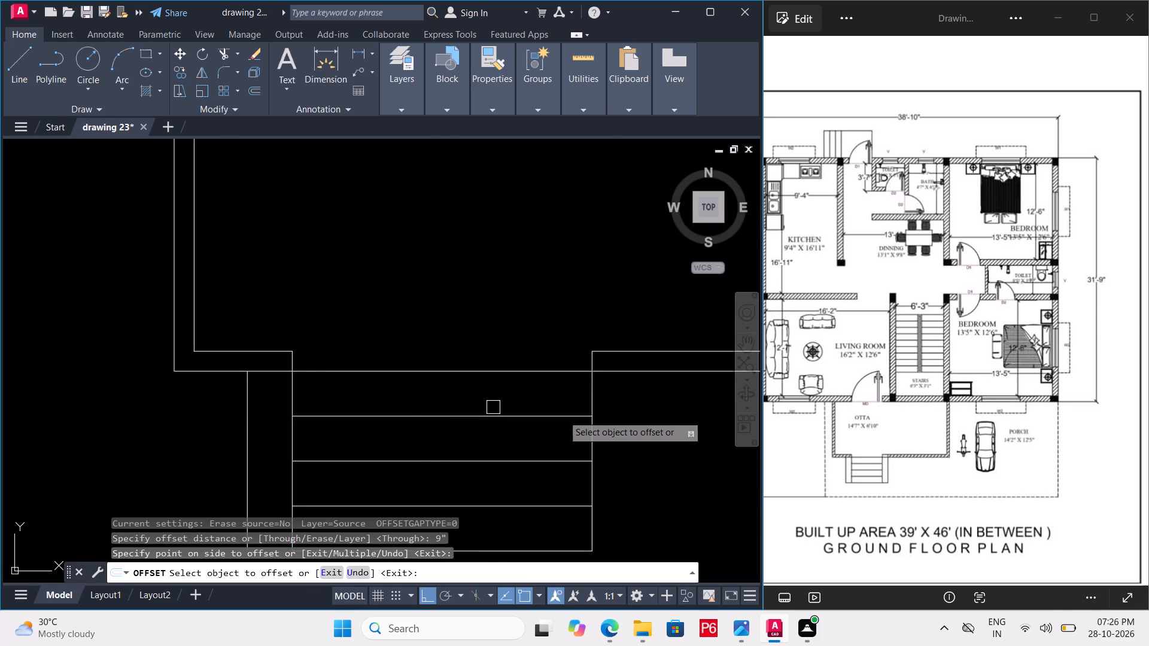
click(589, 394)
double_click(625, 395)
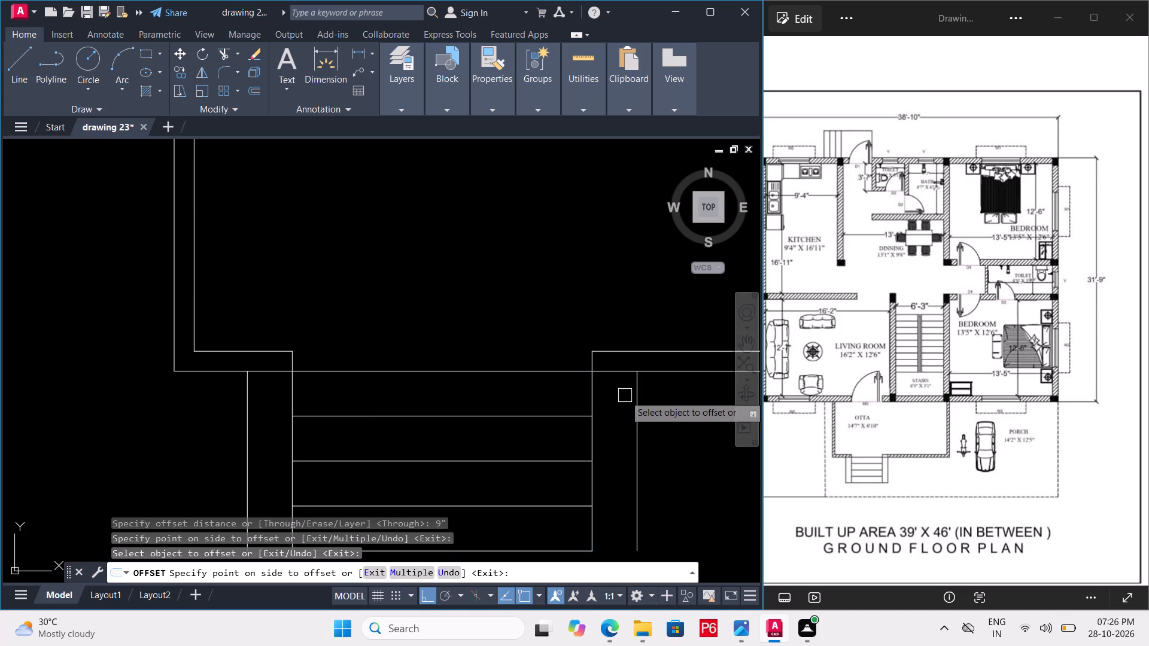
Save the drawing with the side wall lines of the front steps offset.
key(ctrl+s)
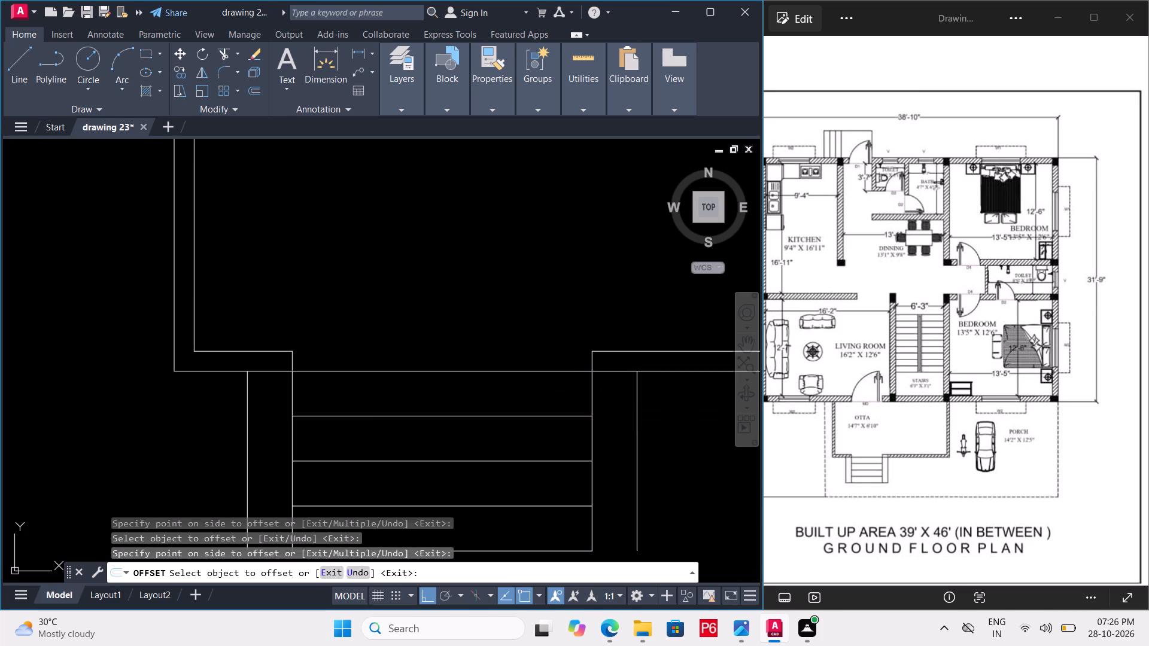
key(ctrl+s)
key(ctrl+s)
key(ctrl+s)
key(ctrl+s)
key(ctrl+s)
ctrl+scroll(464, 376, down, 1)
key(ctrl+s)
scroll(460, 374, down, 1)
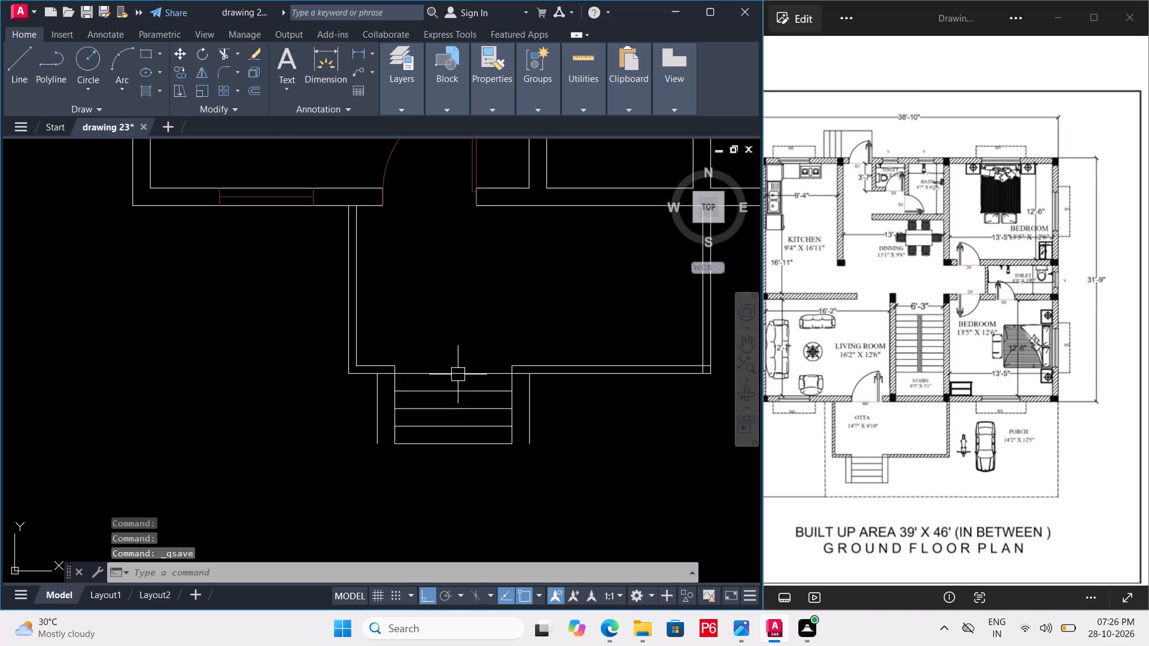
scroll(456, 375, down, 1)
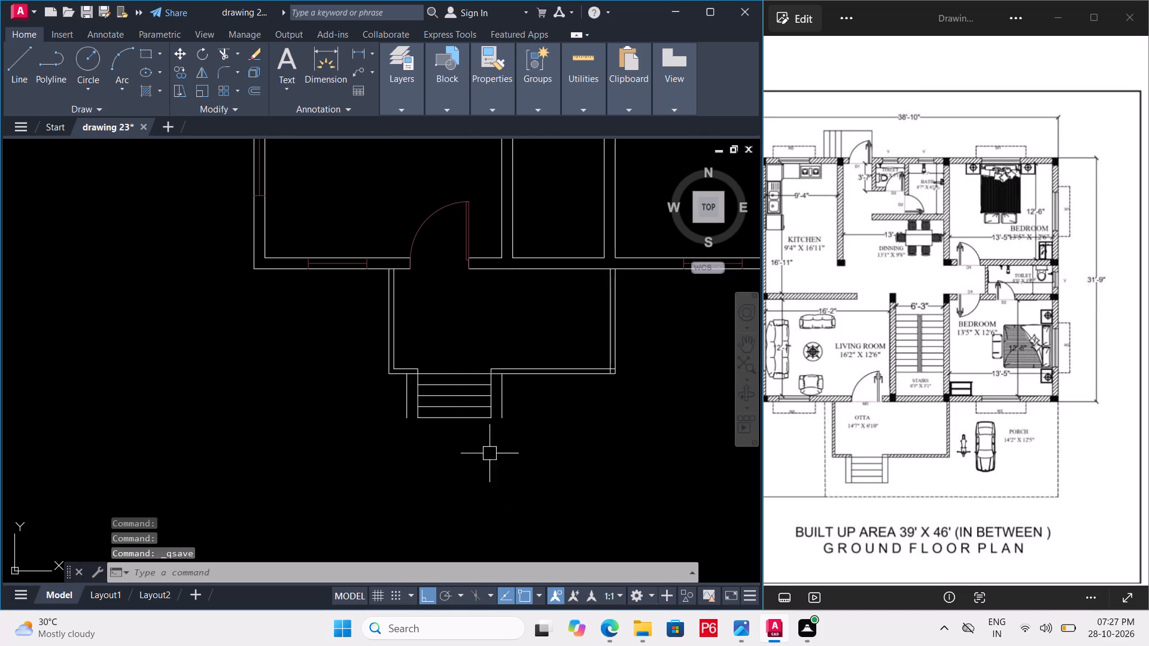
Draw 9" lines closing the south ends of the east and west side walls of the front steps.
scroll(479, 431, up, 2)
key(l)
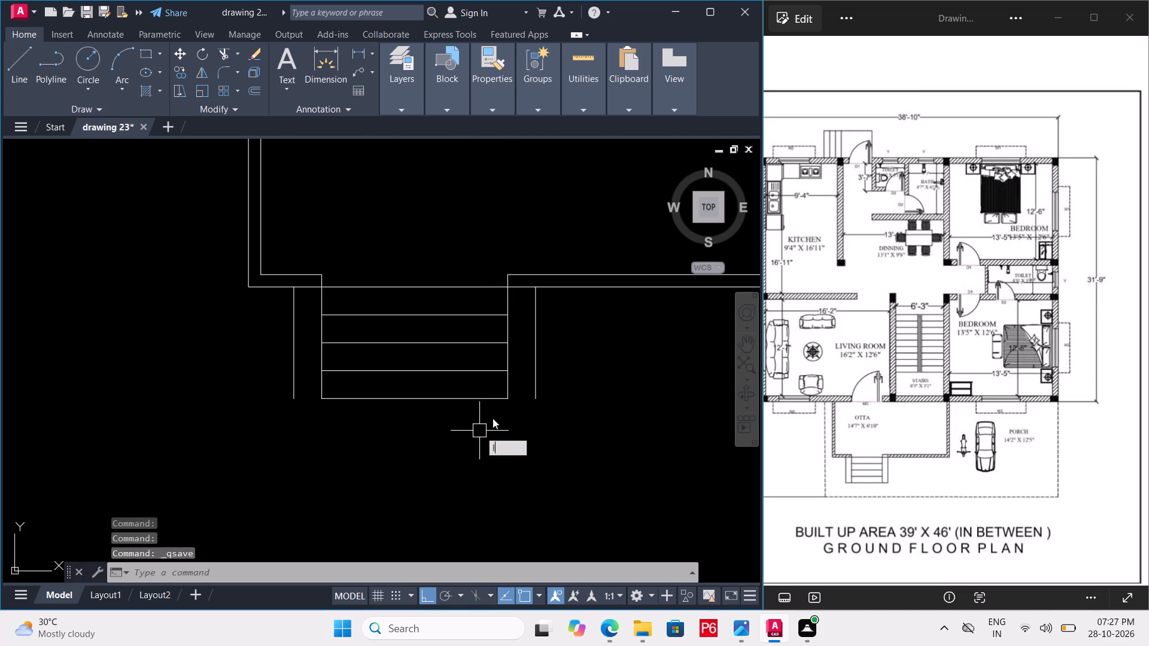
key(space)
double_click(507, 398)
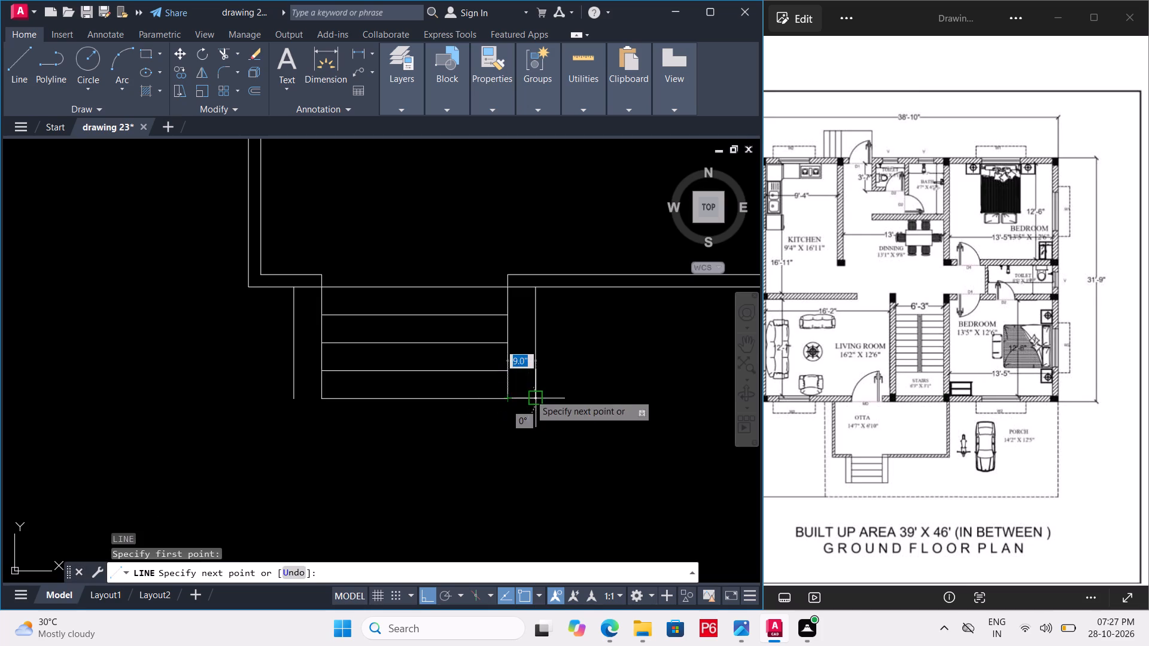
click(533, 397)
key(space)
key(l)
key(space)
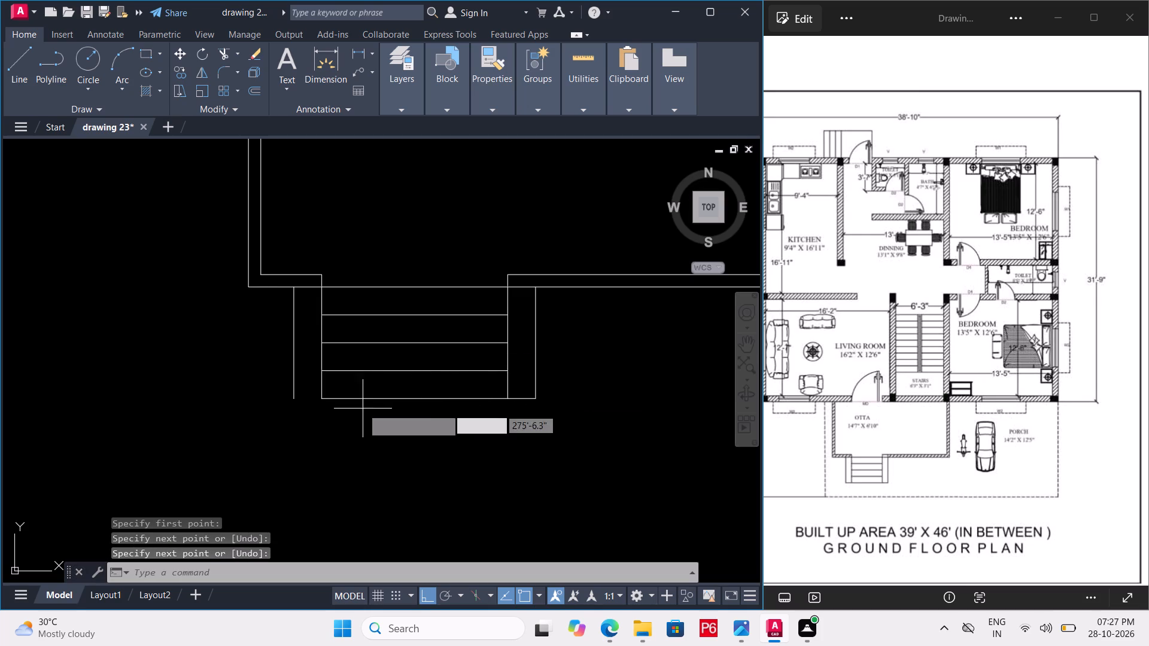
click(319, 396)
click(288, 394)
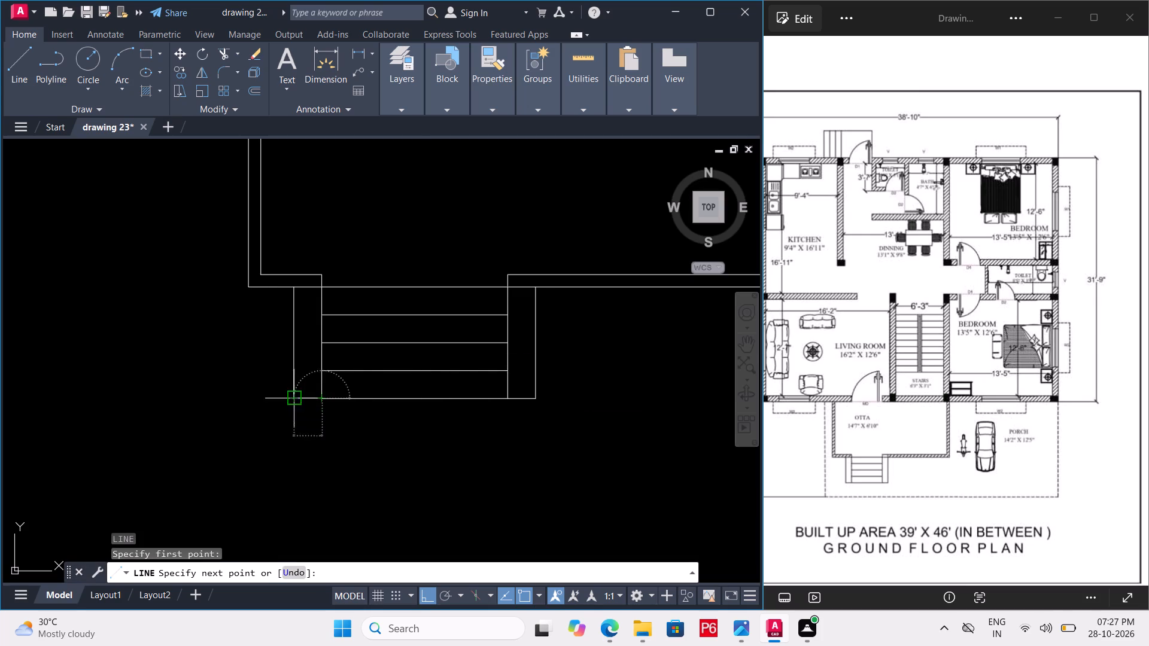
key(space)
scroll(370, 440, down, 1)
Save the drawing with the closed side walls of the front steps.
key(ctrl+s)
key(ctrl+s)
key(ctrl+s)
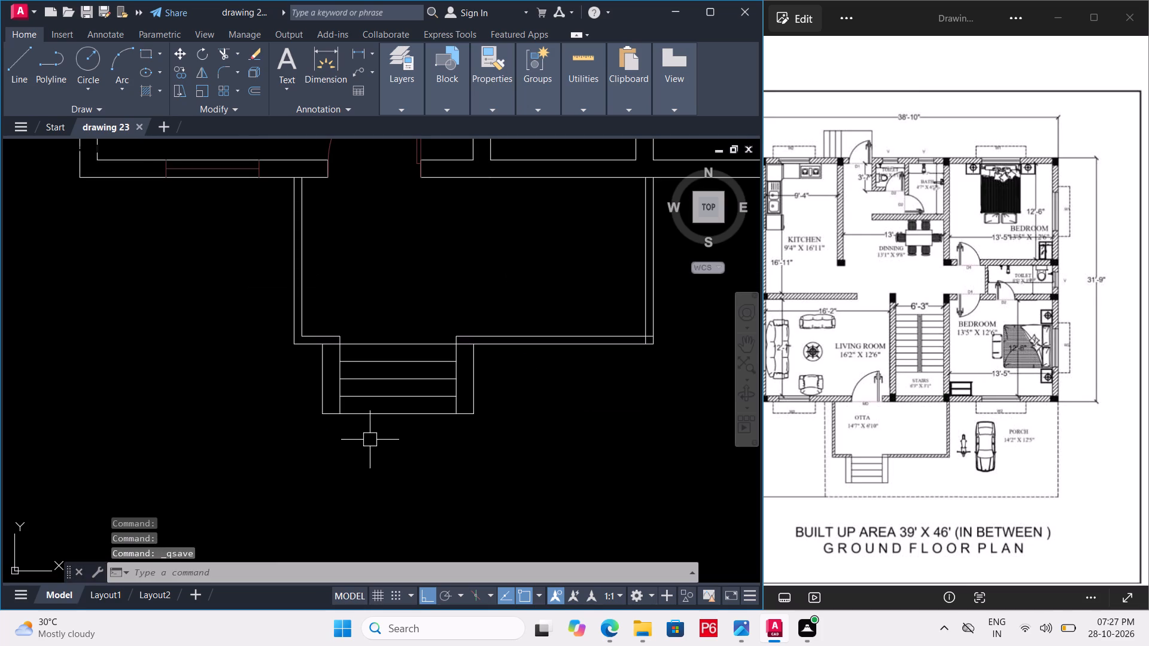
key(ctrl+s)
key(ctrl+s)
key(ctrl+s)
key(ctrl+s)
key(ctrl+s)
key(ctrl+s)
key(ctrl+s)
key(ctrl+s)
key(ctrl+s)
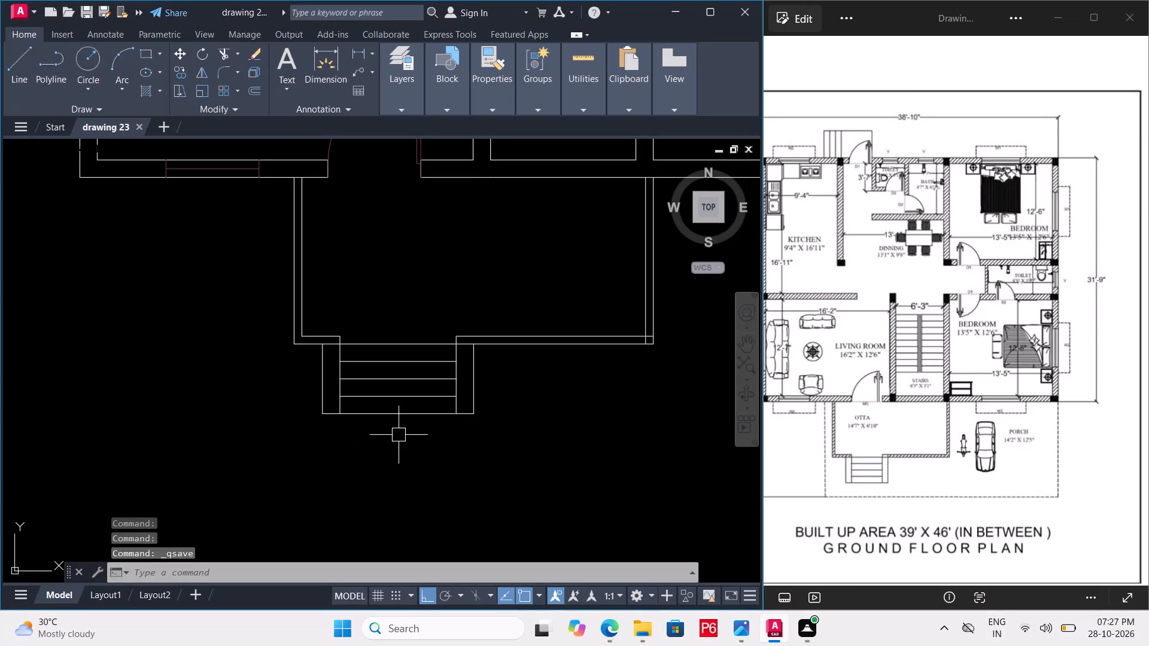
Trim the overlapping inner wall line ends at the otta's southeast corner.
scroll(658, 333, up, 2)
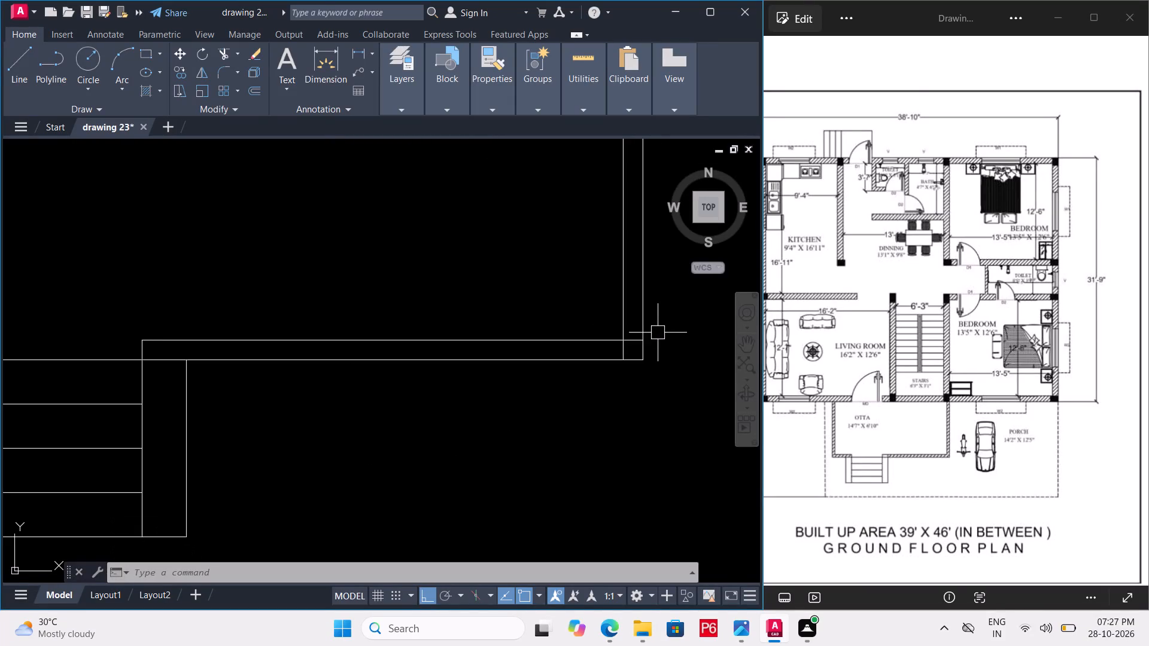
scroll(647, 348, up, 2)
key(t)
key(r)
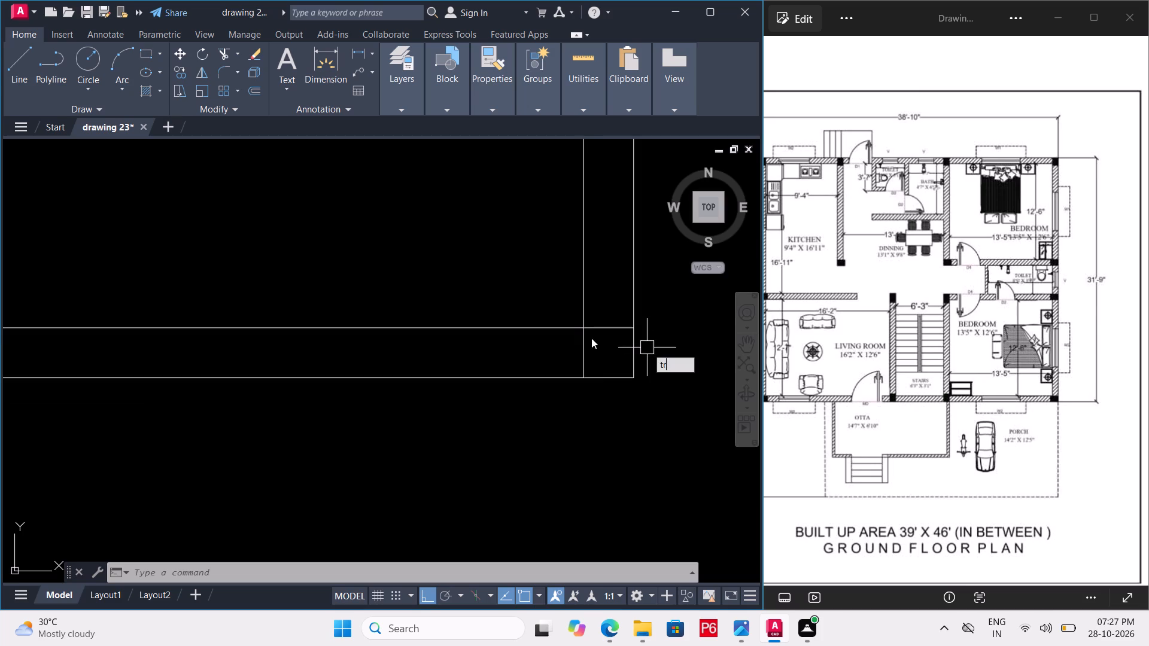
key(space)
key(space)
click(598, 324)
click(572, 353)
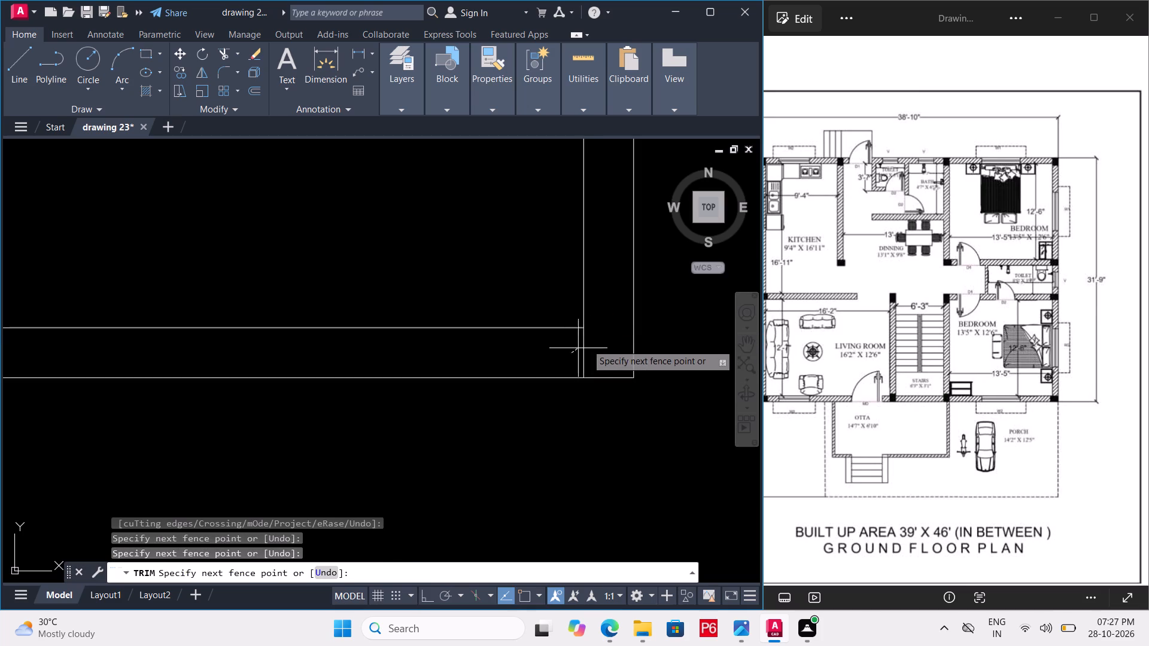
click(604, 341)
Save the drawing with the otta's southeast corner cleaned up.
scroll(592, 348, down, 2)
key(ctrl+s)
key(ctrl+s)
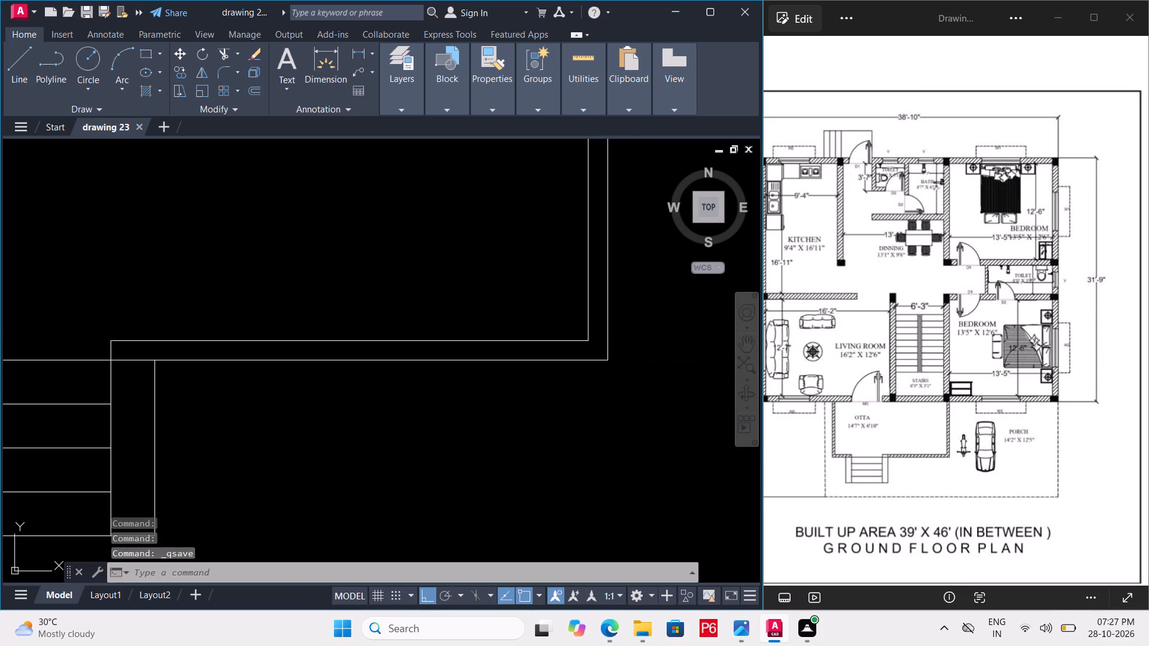
key(ctrl+s)
key(ctrl+s)
key(ctrl+s)
key(ctrl+s)
key(ctrl+s)
key(ctrl+s)
key(ctrl+s)
key(ctrl+s)
key(ctrl+s)
Offset the inner south wall line of the stair room 3' north to place the first stair tread line.
ctrl+scroll(512, 415, down, 3)
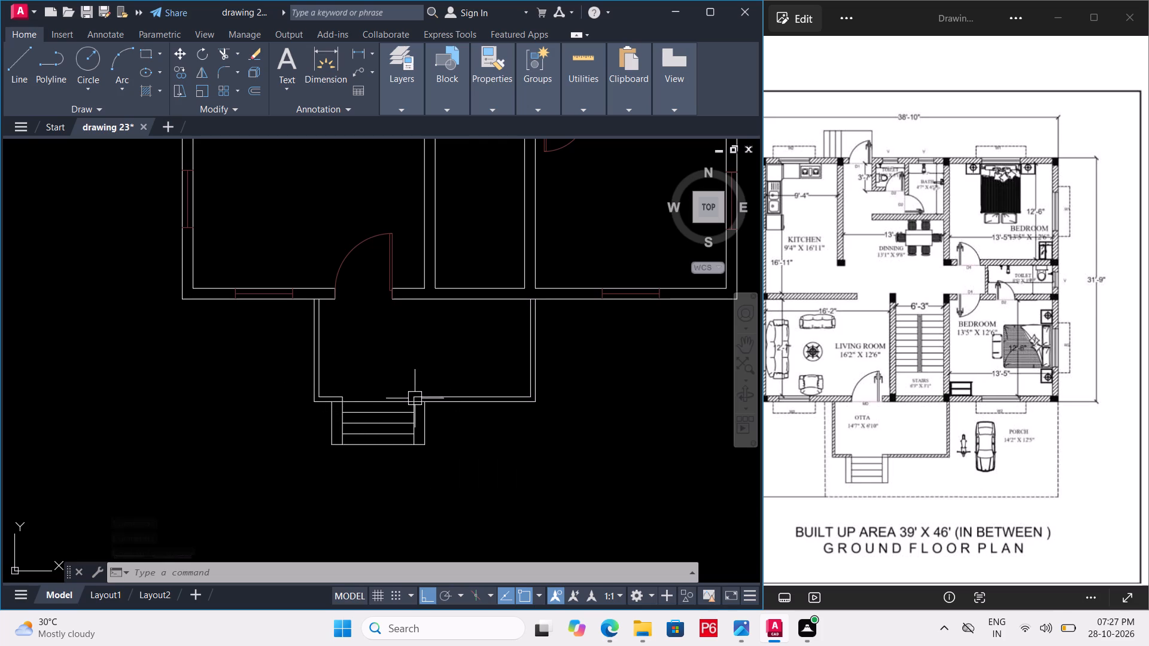
scroll(376, 412, down, 2)
scroll(406, 383, up, 2)
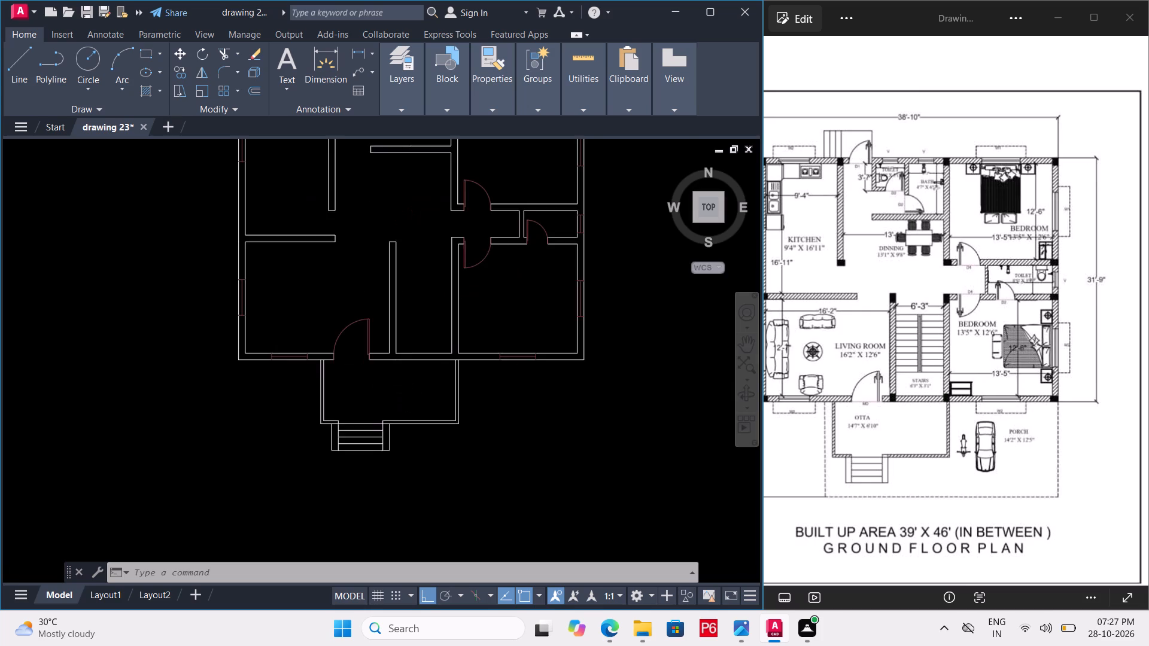
scroll(430, 309, up, 1)
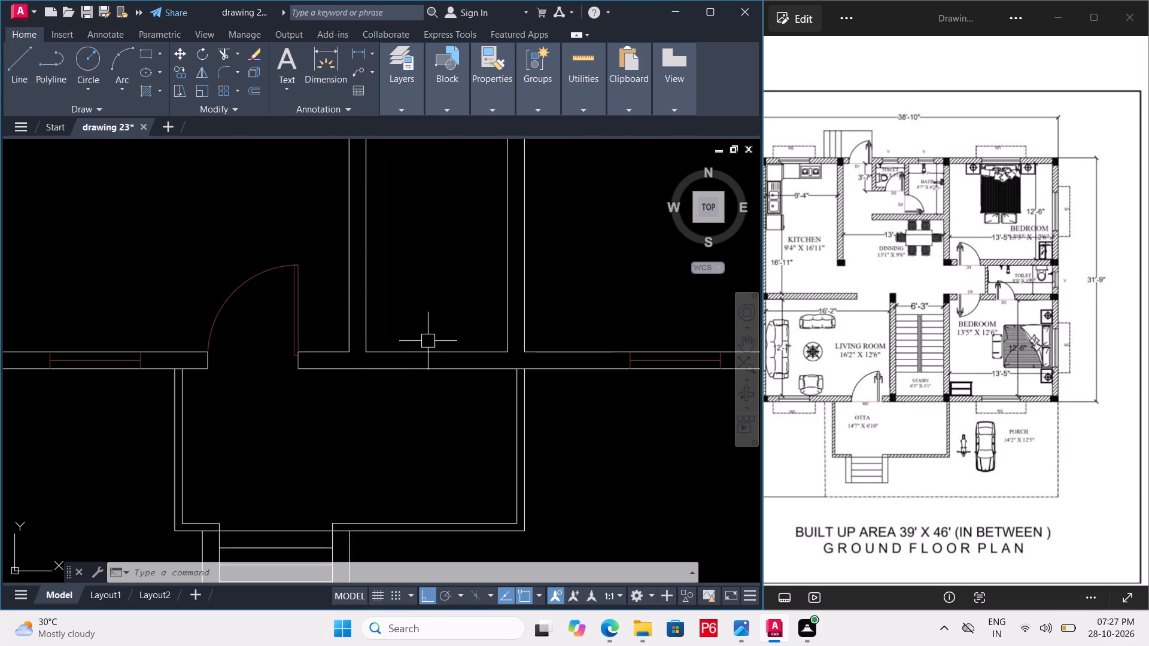
click(429, 349)
key(o)
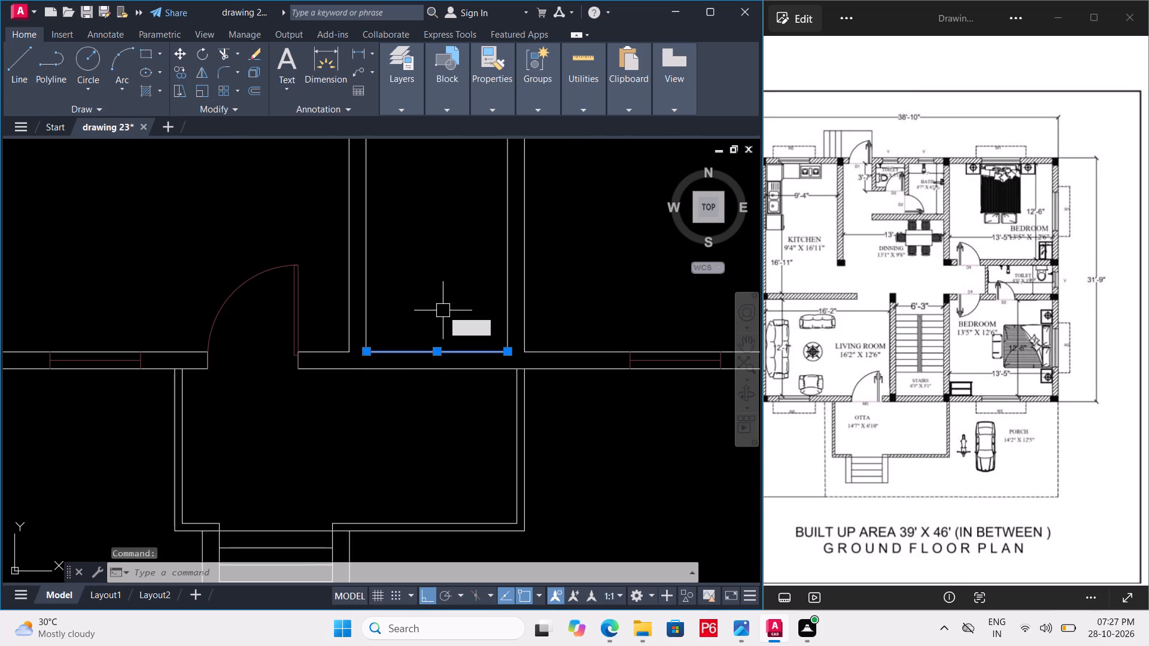
key(Return)
text(3')
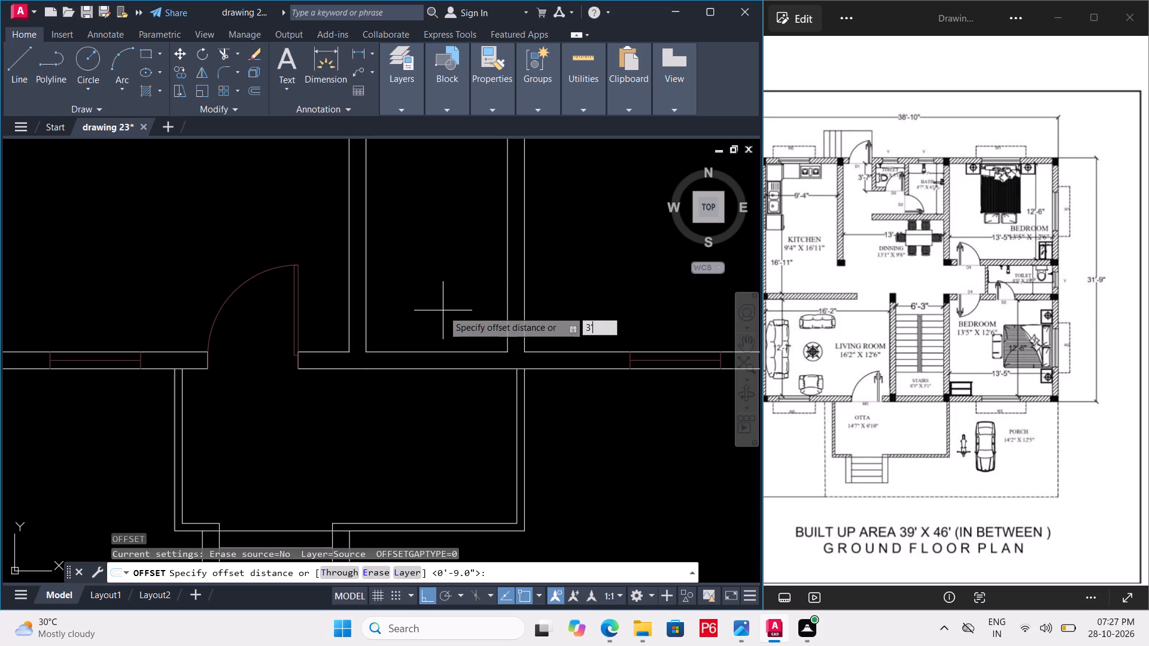
key(Return)
double_click(445, 304)
Offset two more stair tread lines northward from the first one at 9" spacing.
double_click(445, 286)
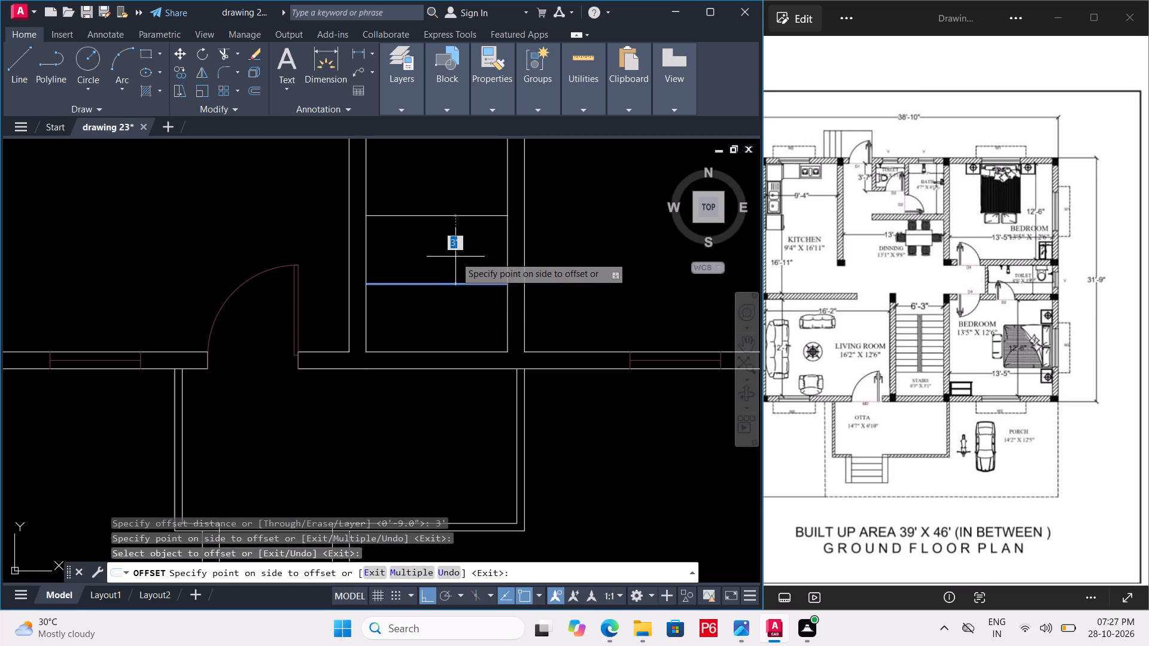
text(9")
key(Return)
click(453, 267)
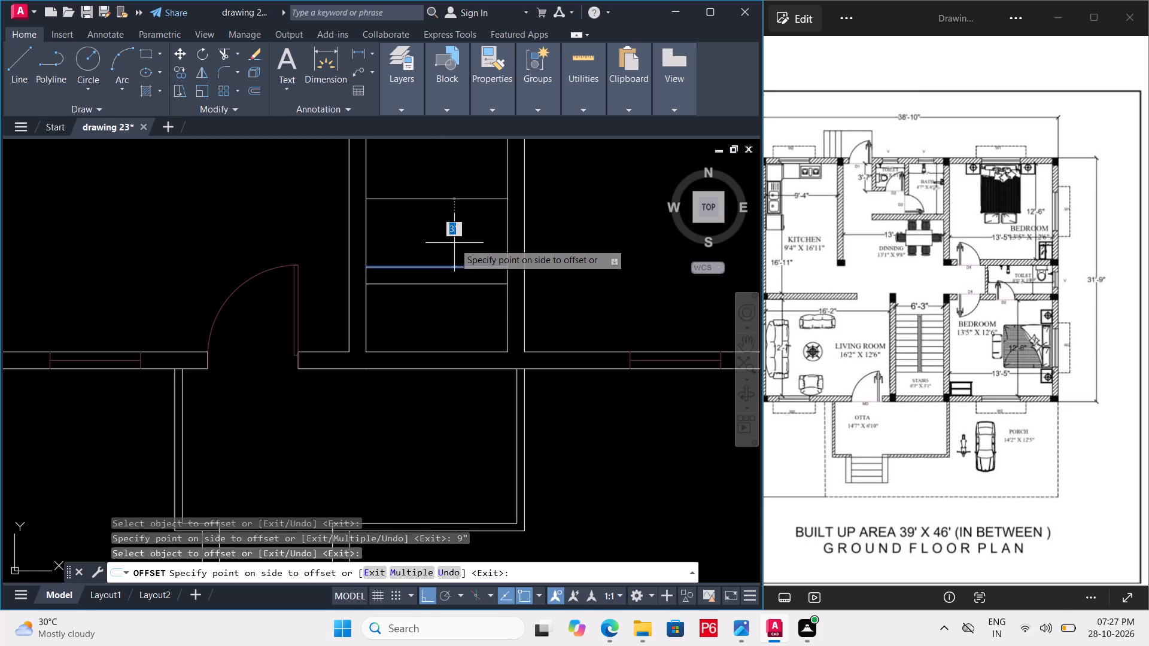
key(Escape)
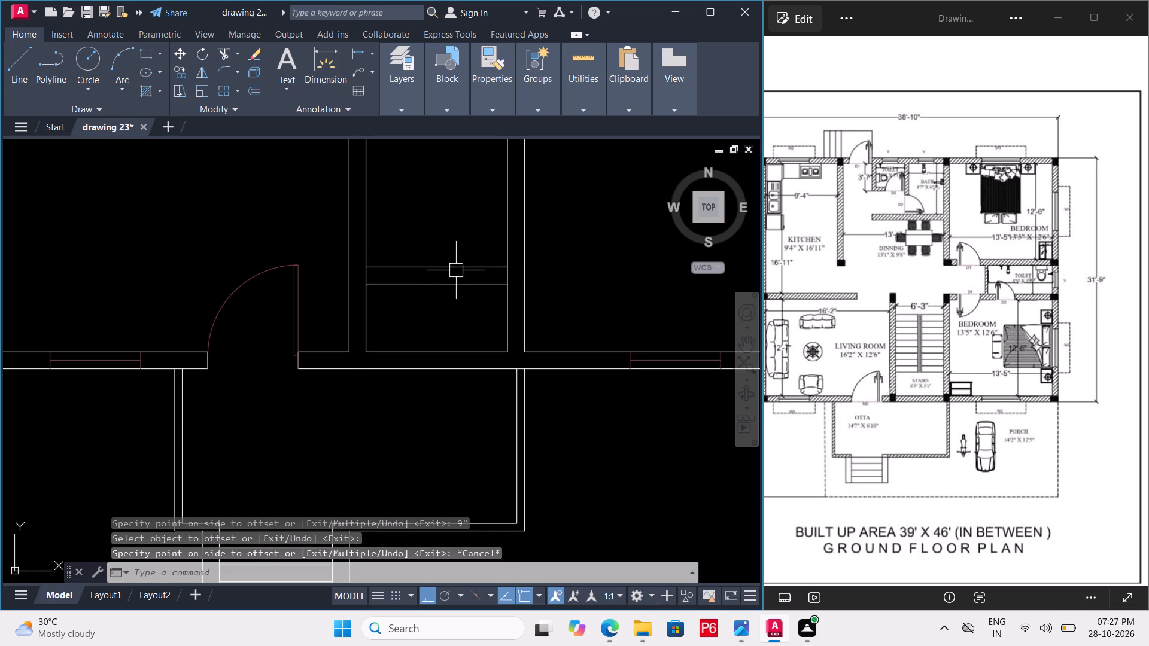
double_click(457, 269)
key(o)
key(Return)
text(9")
key(Return)
click(460, 254)
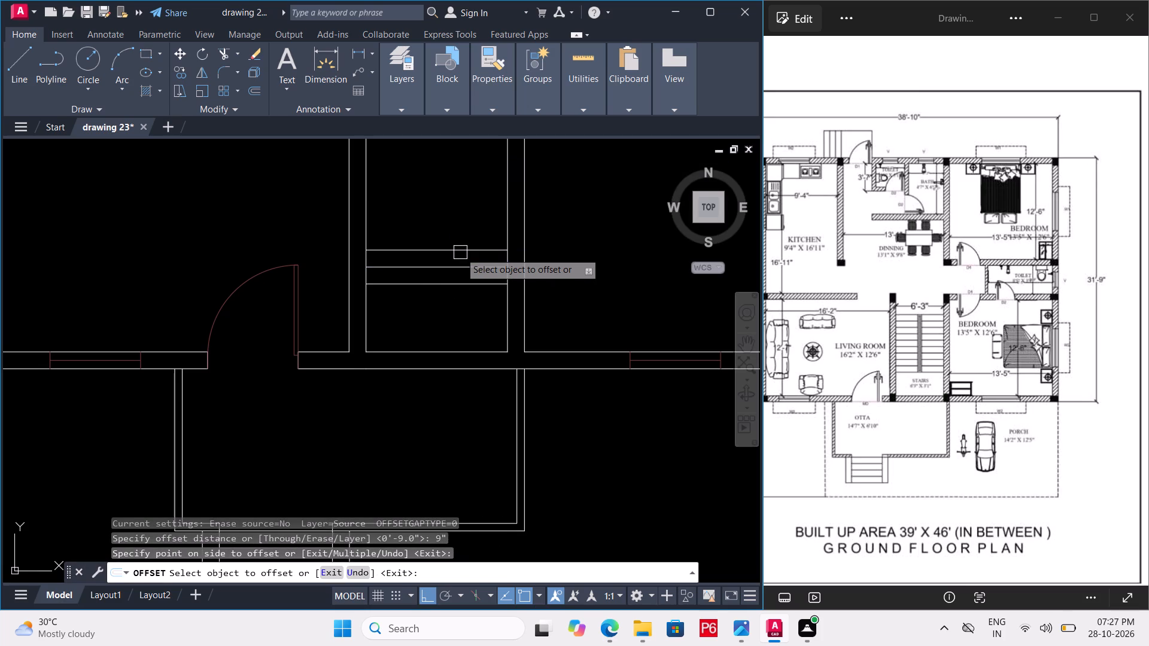
Offset seven more stair tread lines northward at 9" spacing using the Multiple option and save the drawing.
click(460, 252)
text(m)
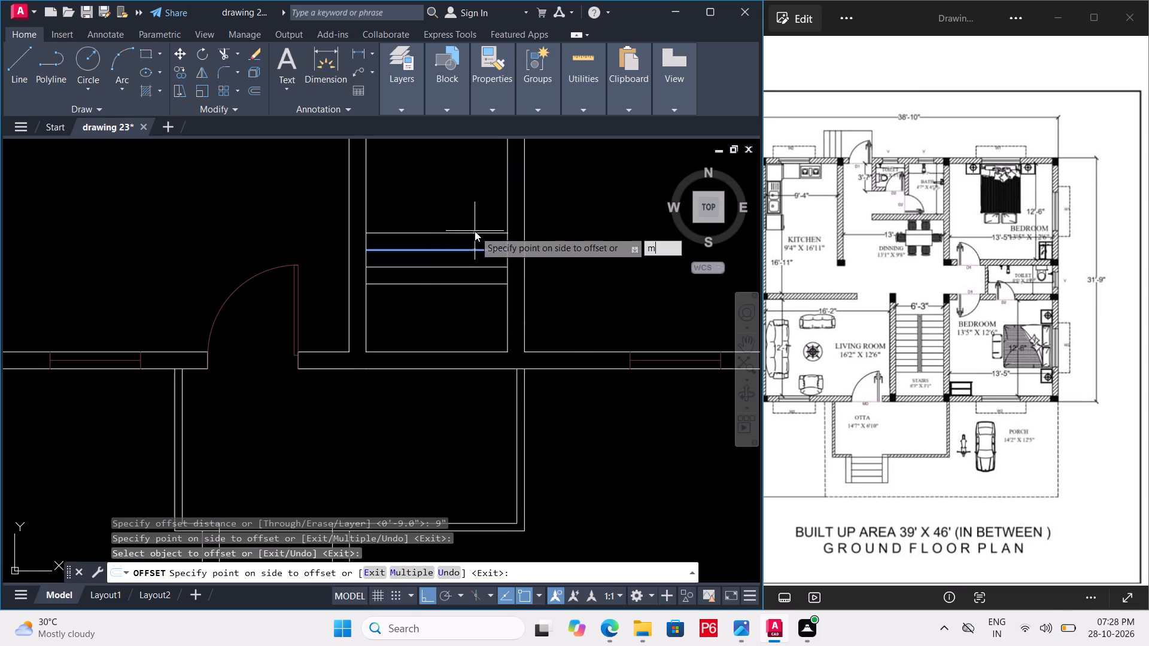
key(space)
click(475, 231)
click(475, 209)
click(460, 190)
scroll(373, 306, down, 1)
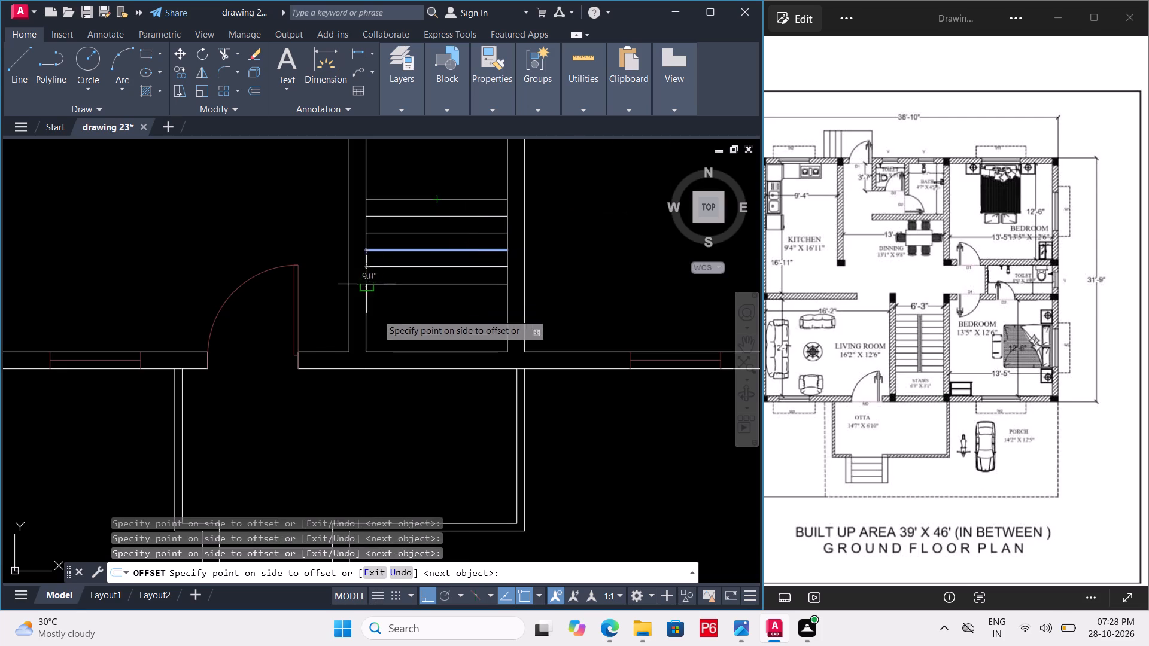
click(430, 223)
double_click(430, 212)
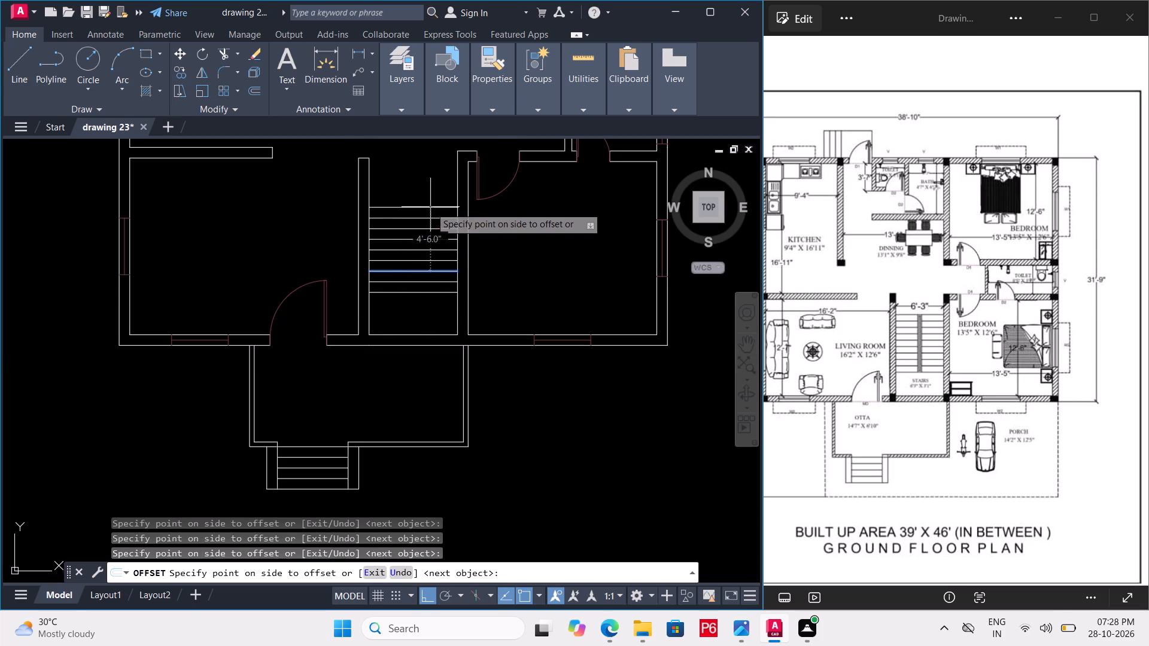
click(430, 207)
double_click(430, 197)
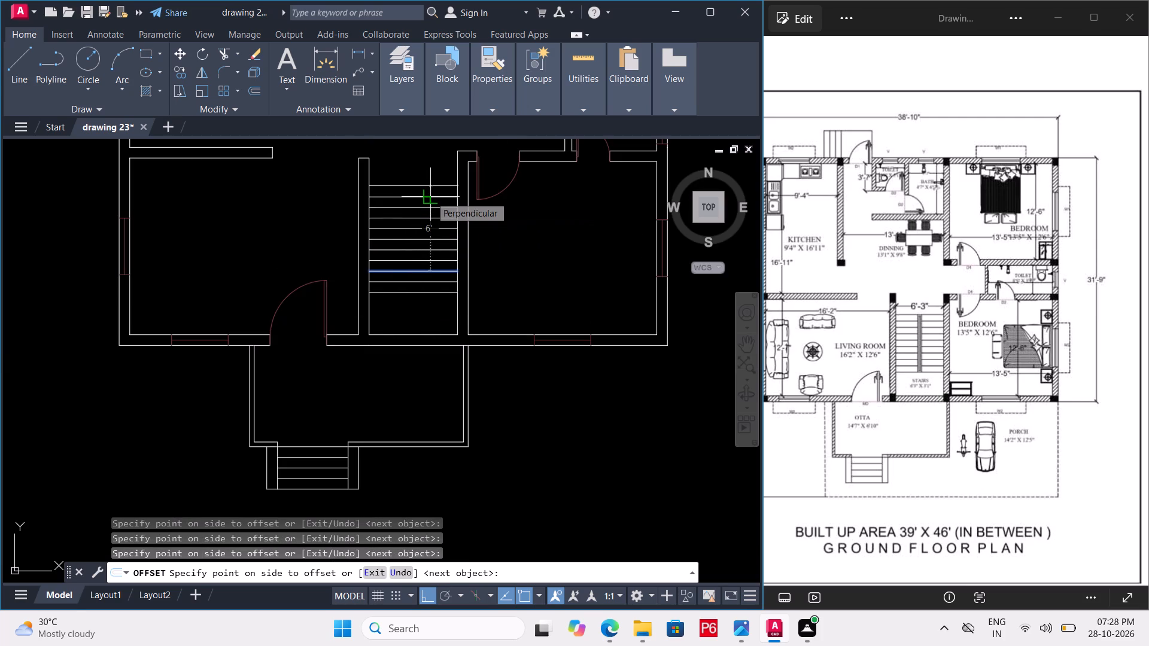
key(ctrl+s)
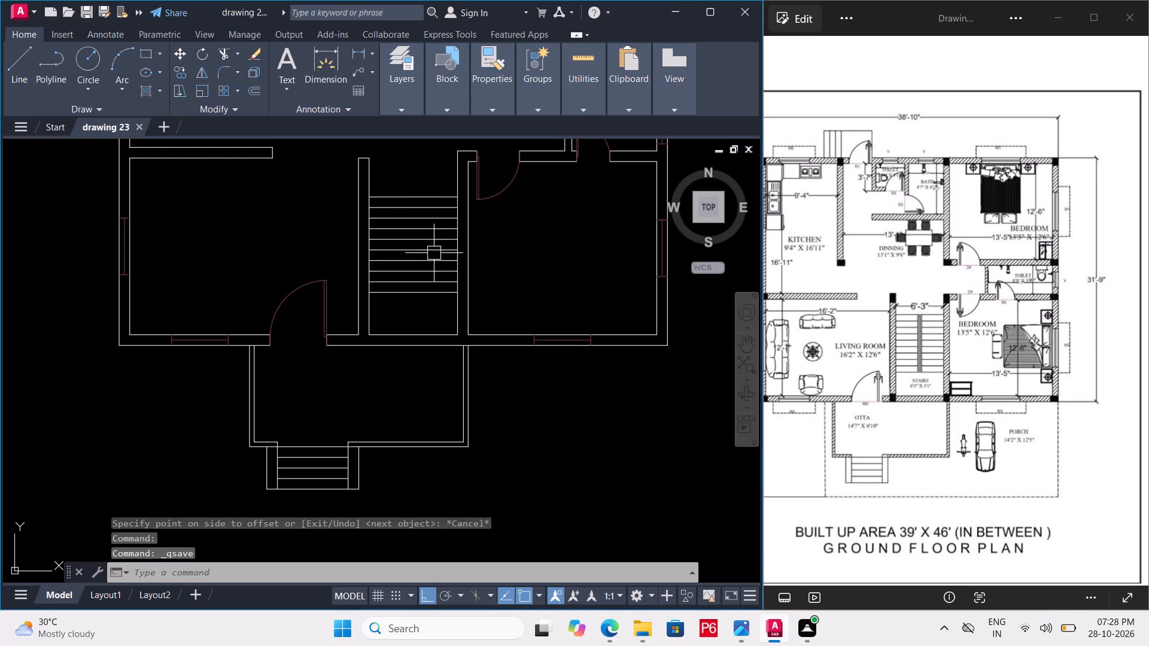
Draw a 6'-9" centre line from the midpoint of the southernmost stair tread to the northernmost one and save the drawing.
key(l)
key(space)
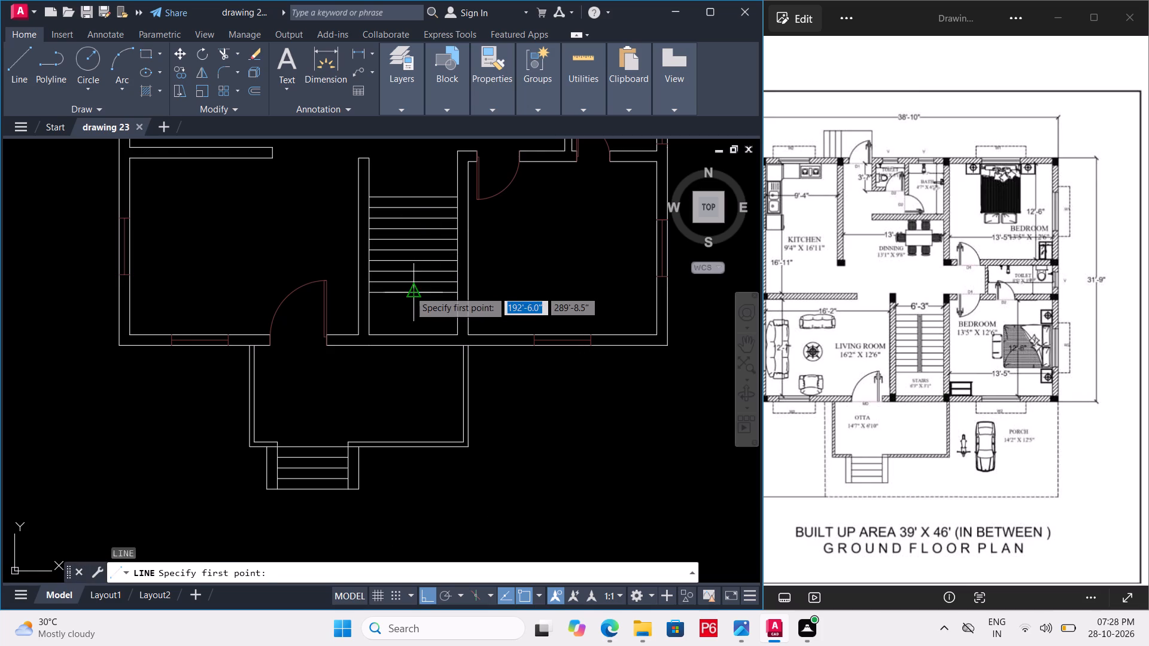
click(409, 291)
click(407, 199)
key(space)
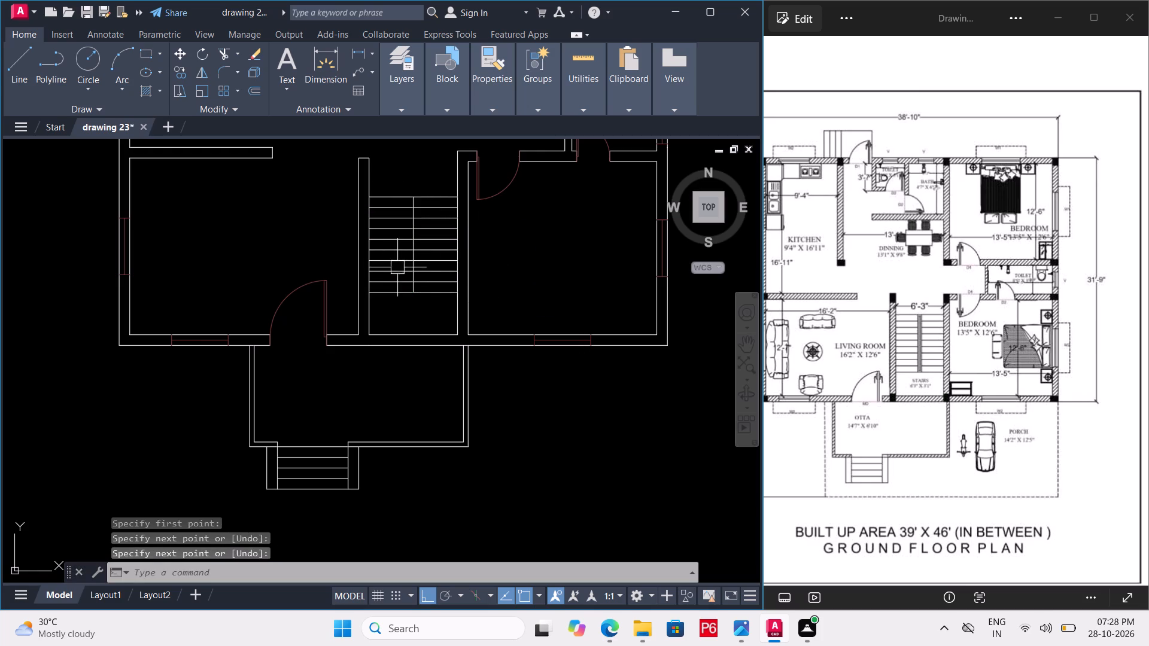
key(ctrl+s)
key(ctrl+s)
key(ctrl+s)
Offset the stair's centre line 1" to the west and 1" to the east.
scroll(411, 281, up, 2)
double_click(416, 291)
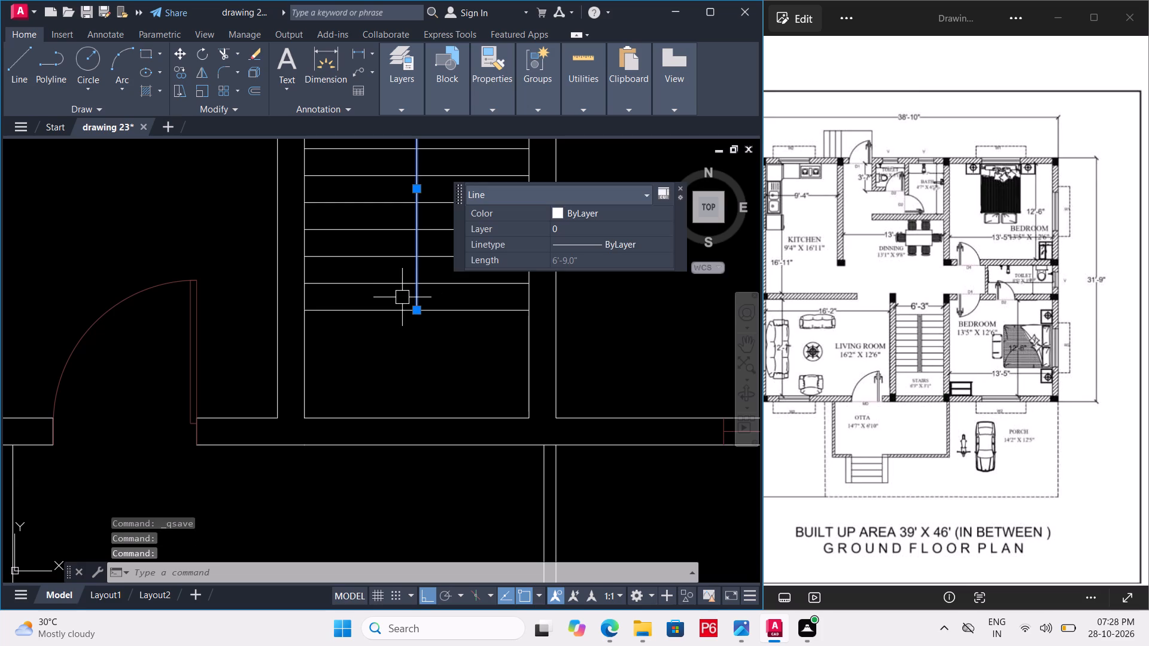
key(o)
key(Return)
text(1")
key(Return)
click(387, 299)
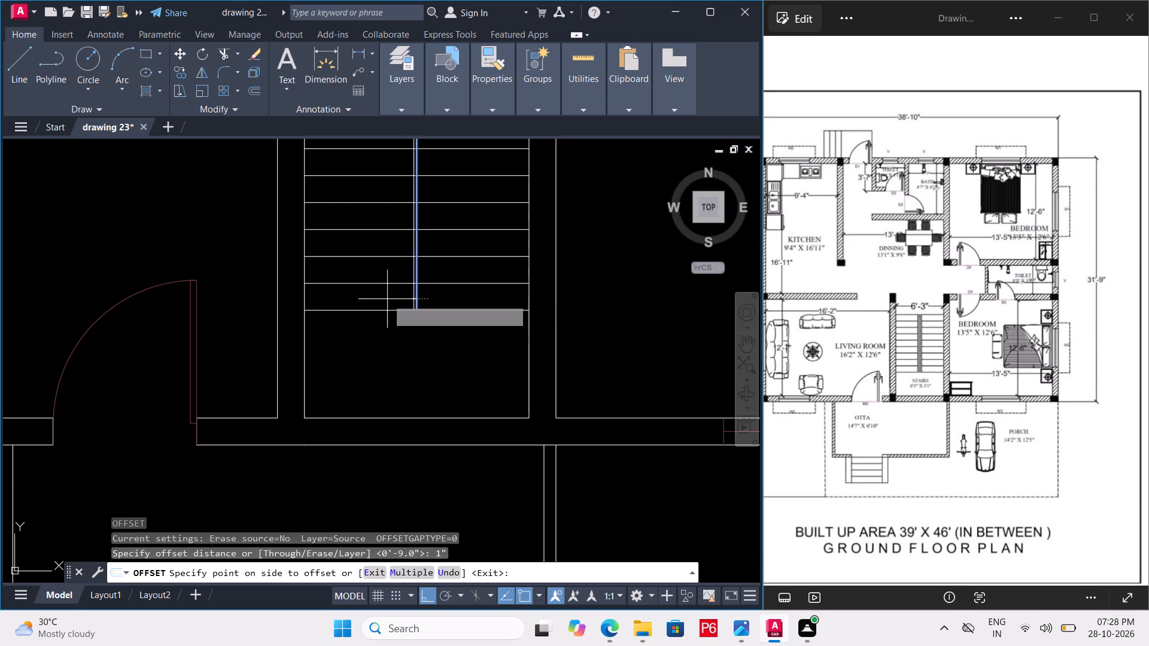
scroll(427, 296, up, 3)
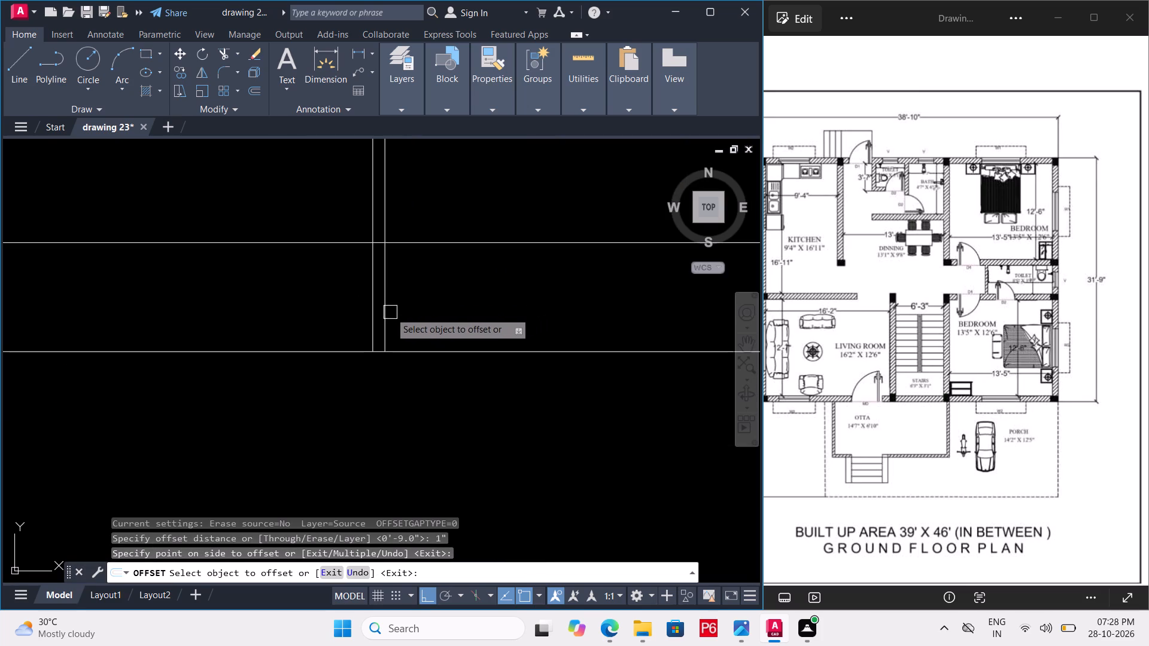
click(390, 312)
click(426, 314)
key(space)
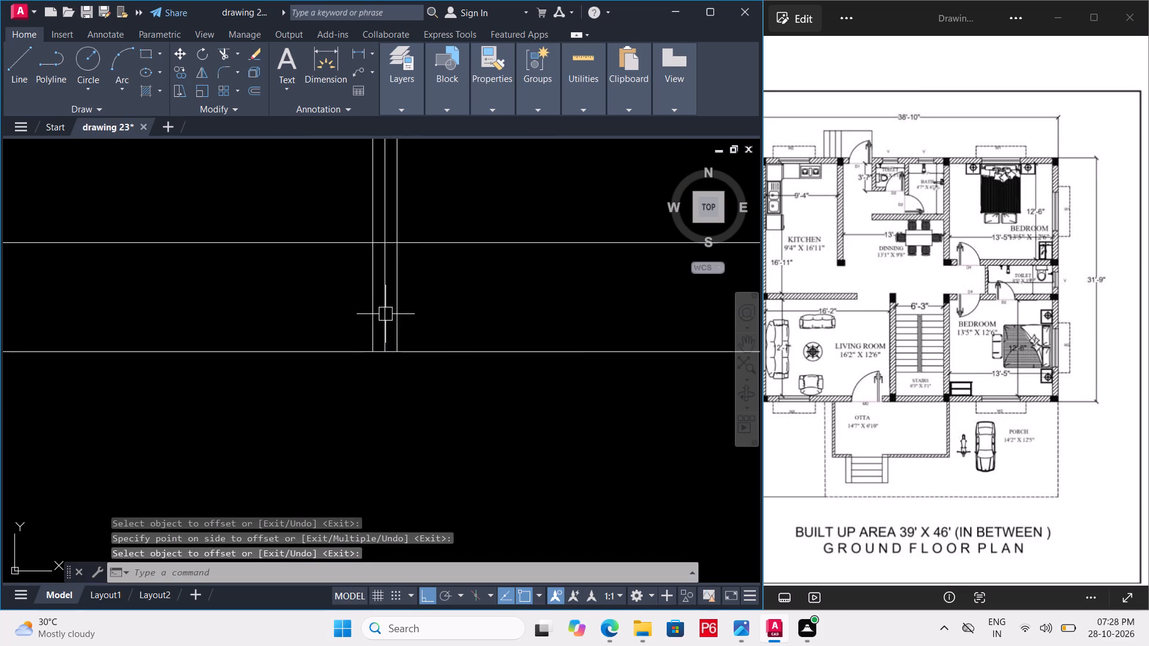
Delete the stair's original centre line between the two 1" offset lines.
click(385, 313)
key(Delete)
Trim the four intermediate stair treads nearest the south end where they cross the gap between the two centre lines.
text(tr)
key(space)
key(space)
click(385, 240)
scroll(373, 356, down, 2)
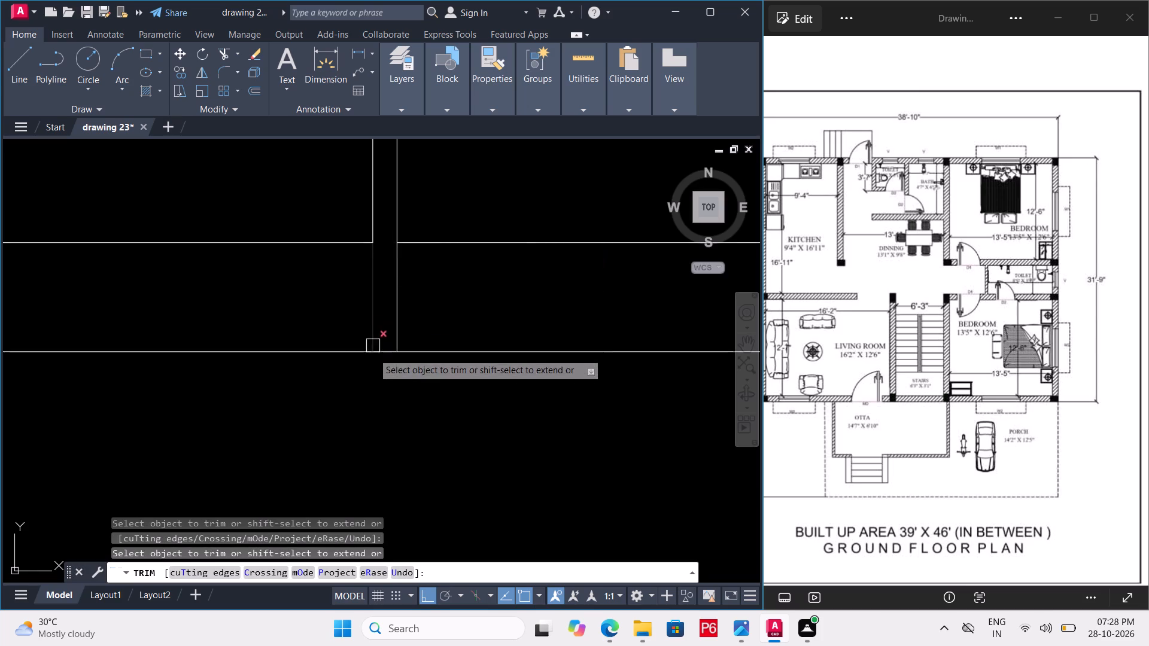
scroll(384, 272, up, 4)
click(372, 280)
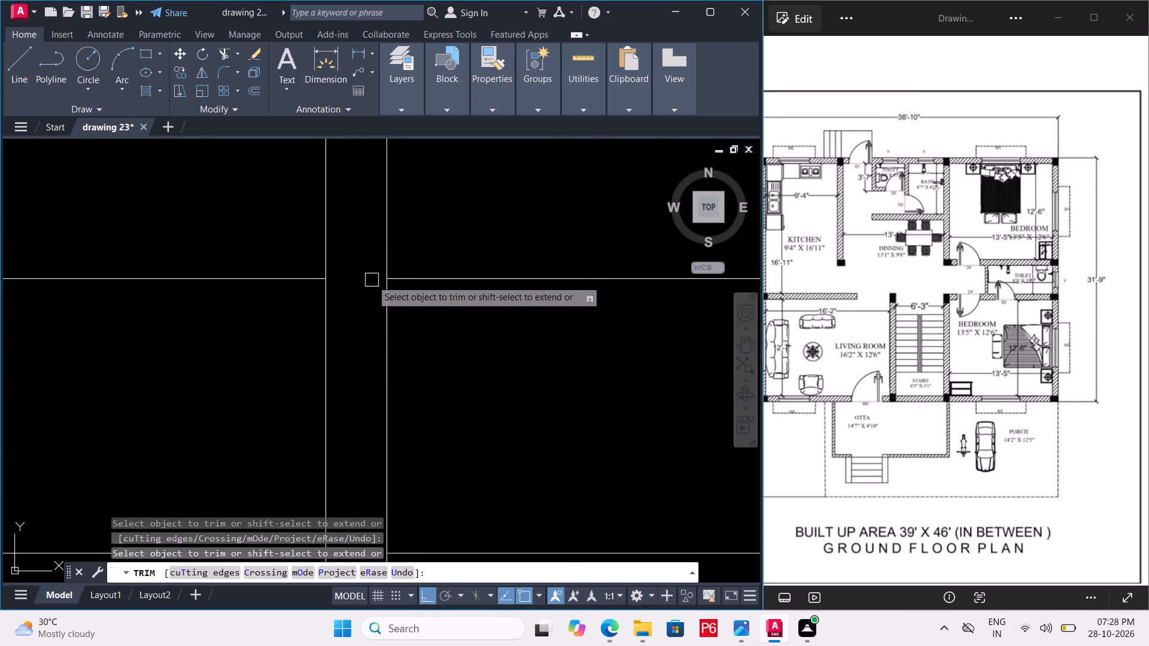
scroll(351, 344, down, 3)
scroll(357, 261, up, 3)
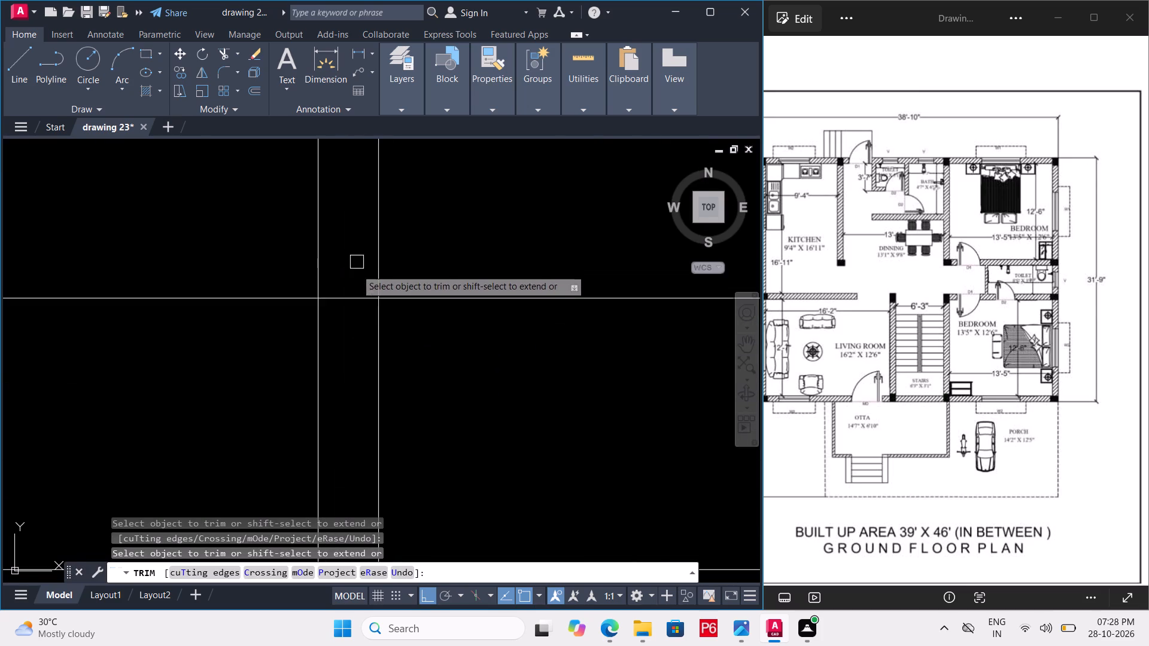
click(356, 298)
scroll(333, 335, down, 3)
scroll(336, 298, up, 2)
click(336, 221)
Trim the remaining four intermediate stair treads between the two centre lines and save the drawing.
scroll(320, 379, down, 3)
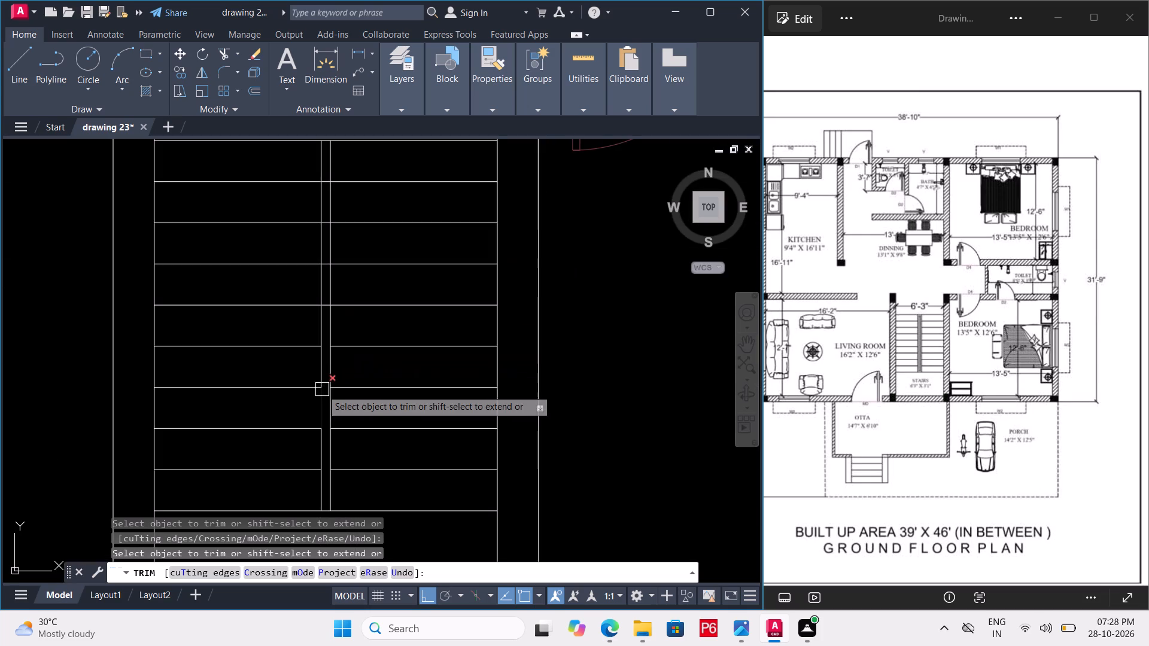
scroll(331, 300, up, 4)
click(296, 336)
scroll(292, 391, down, 1)
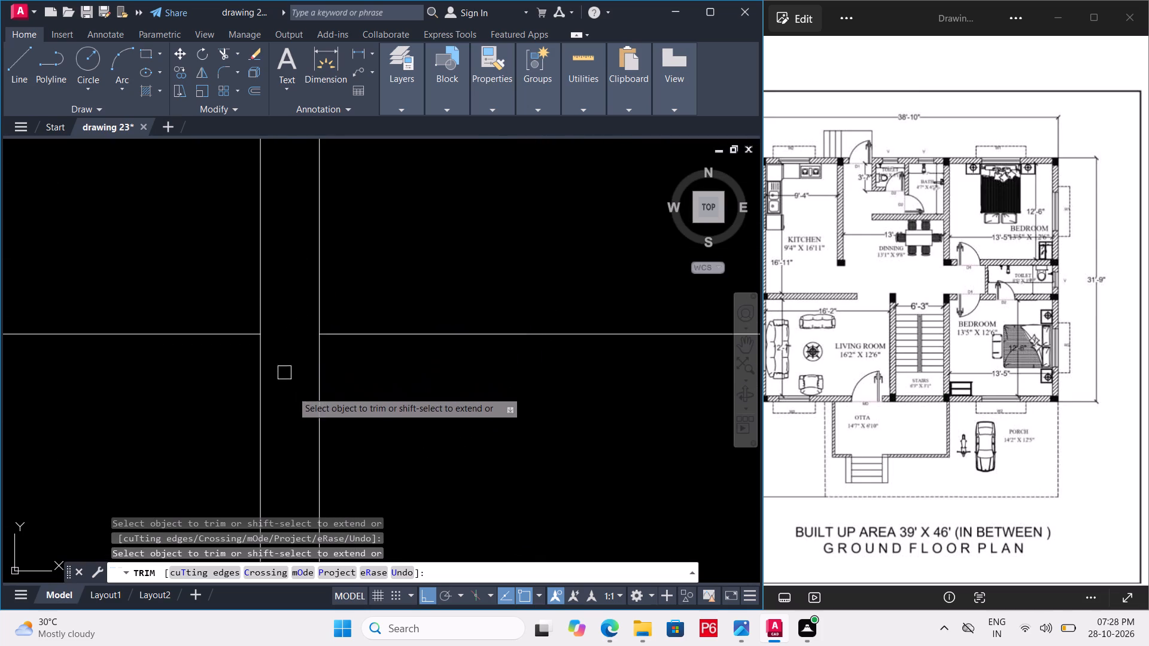
scroll(293, 392, down, 3)
scroll(299, 315, up, 3)
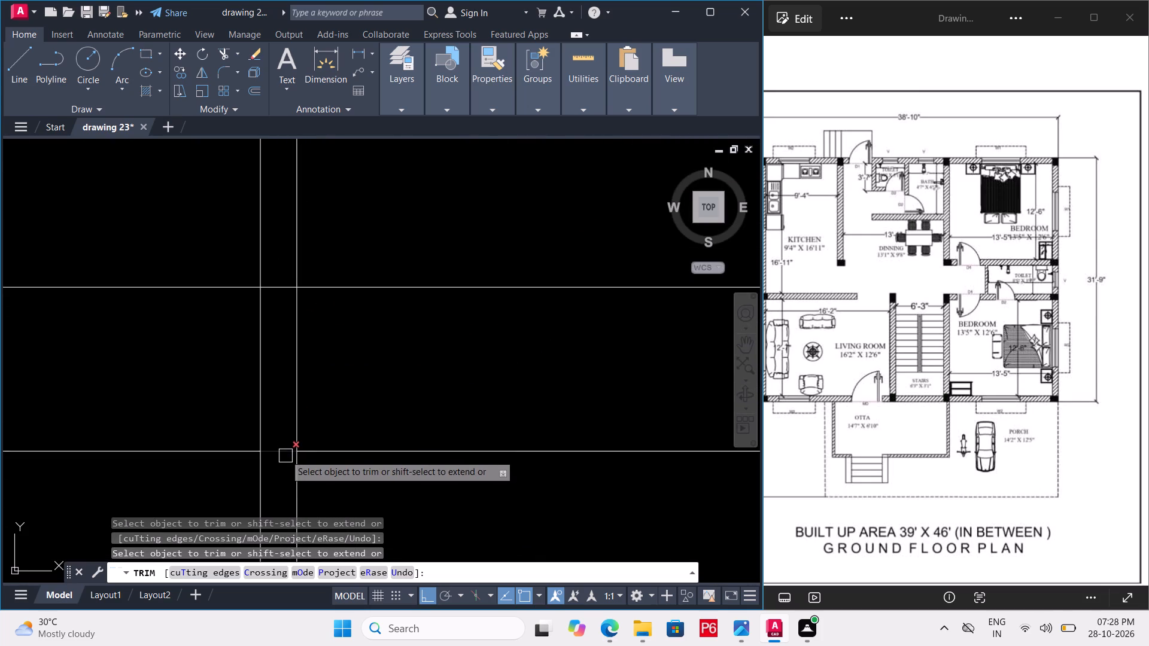
click(285, 454)
click(277, 282)
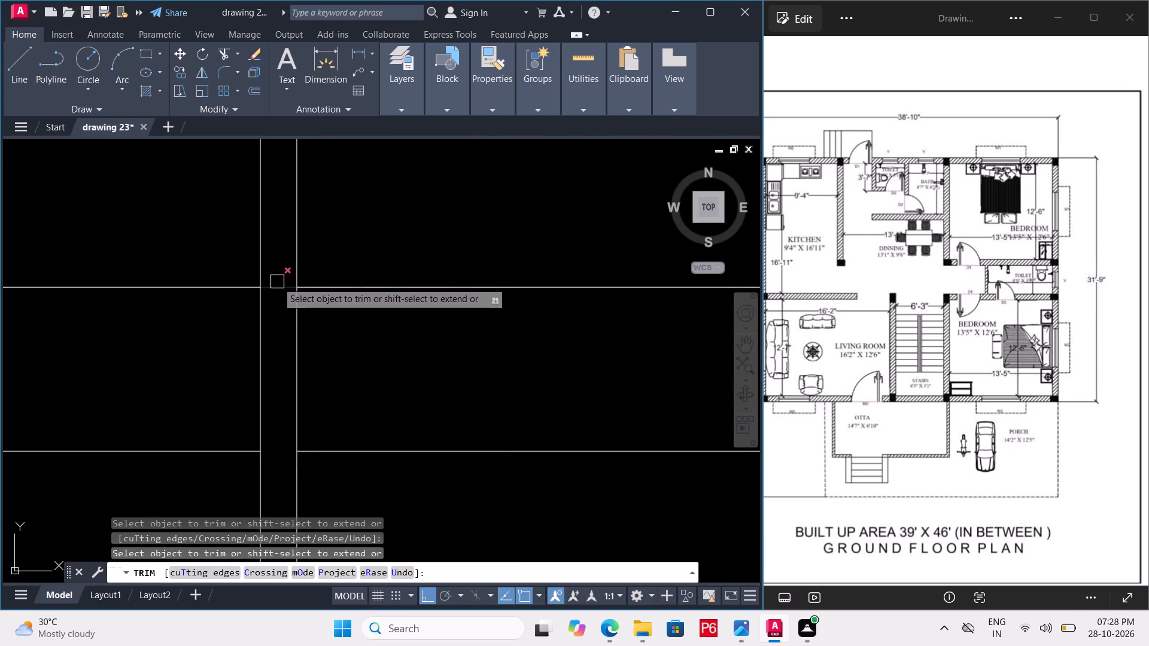
scroll(275, 361, down, 3)
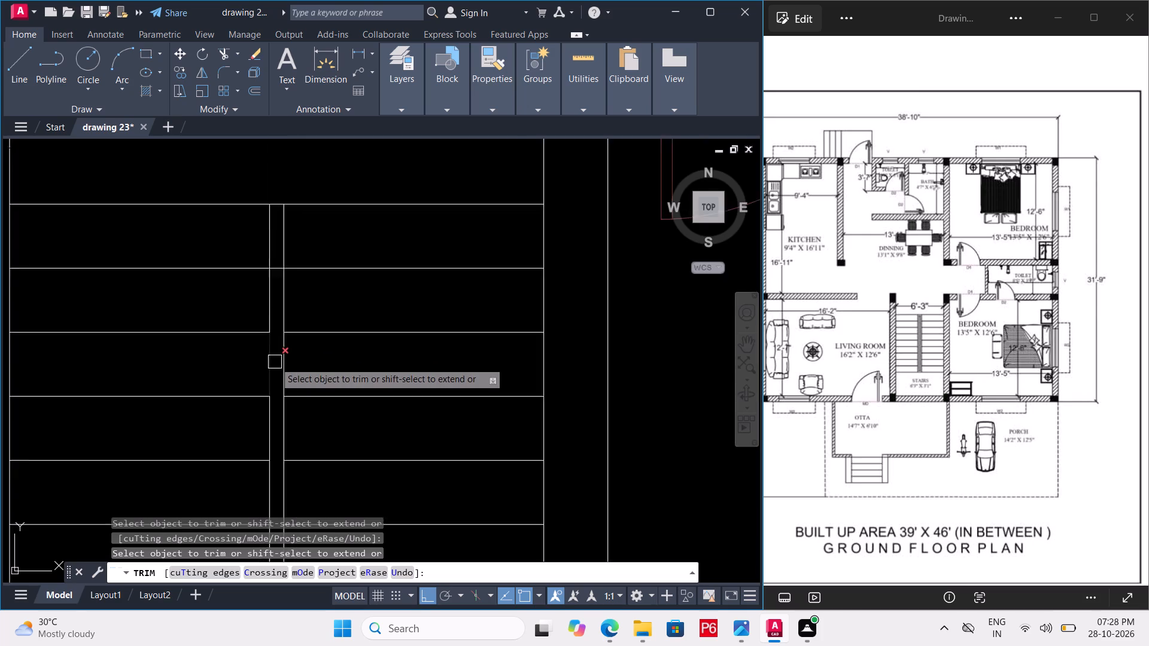
scroll(271, 306, up, 4)
click(290, 287)
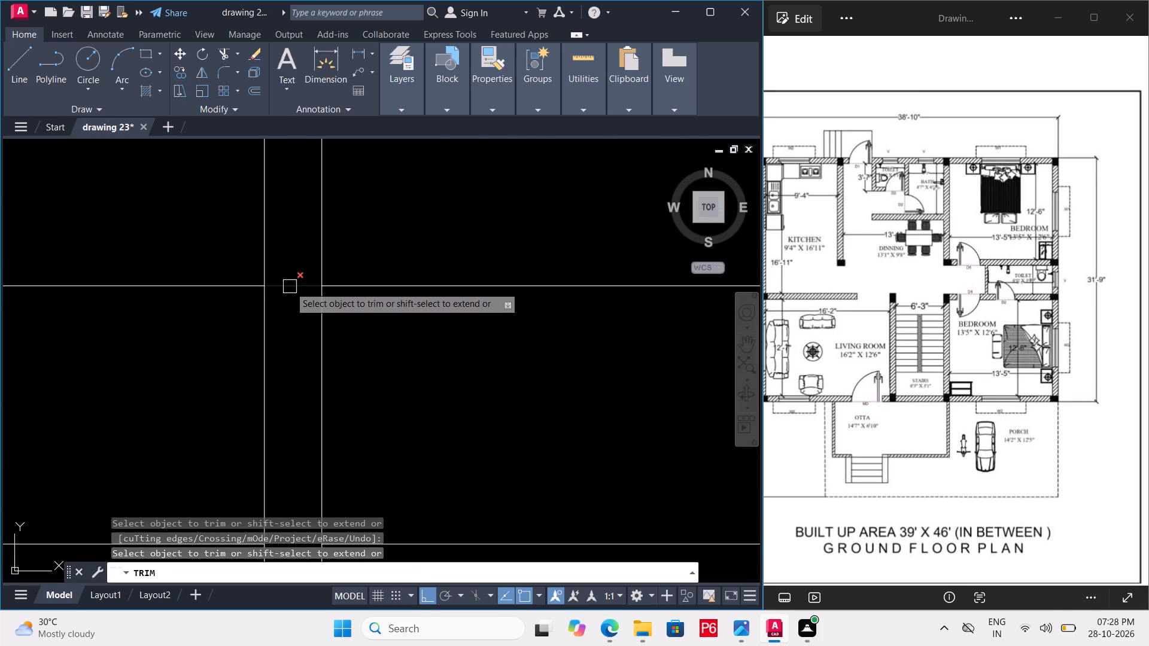
scroll(275, 382, down, 2)
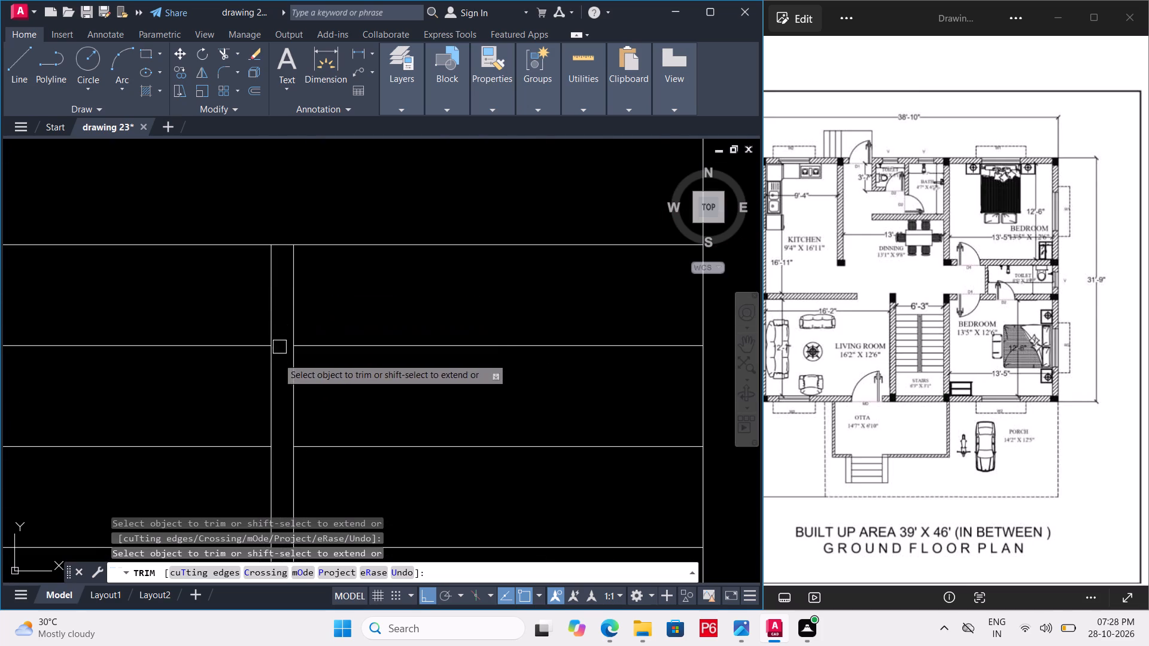
scroll(279, 315, down, 5)
scroll(341, 328, down, 3)
key(ctrl+s)
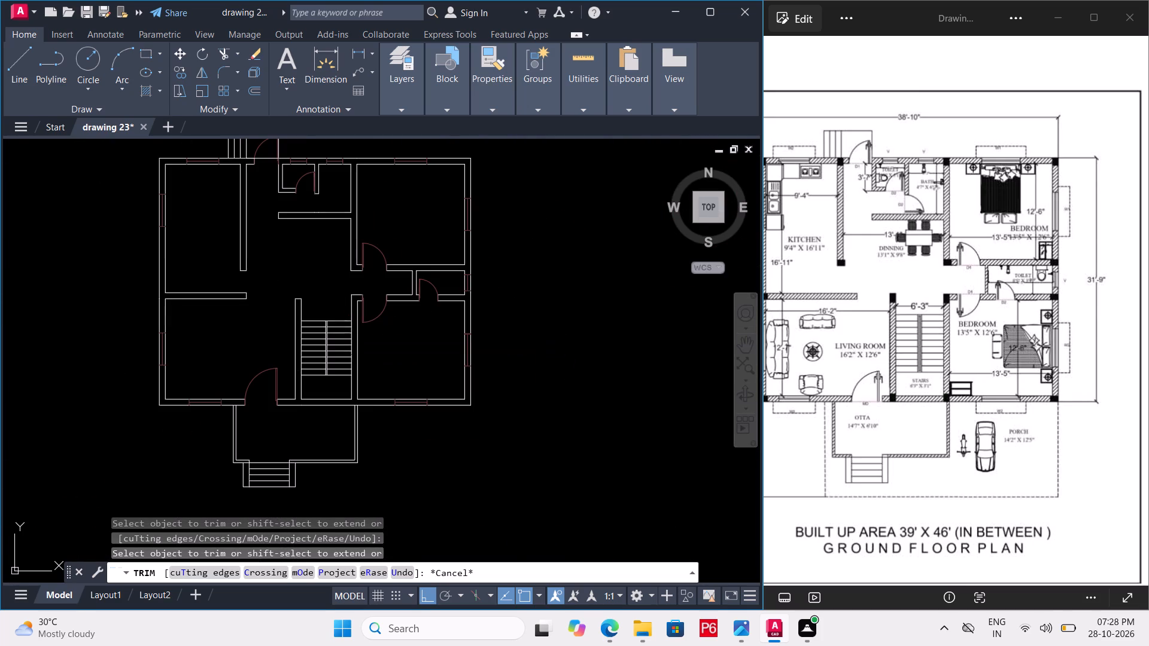
key(ctrl+s)
key(ctrl+s)
key(ctrl+s)
key(ctrl+s)
key(ctrl+s)
key(ctrl+s)
key(ctrl+s)
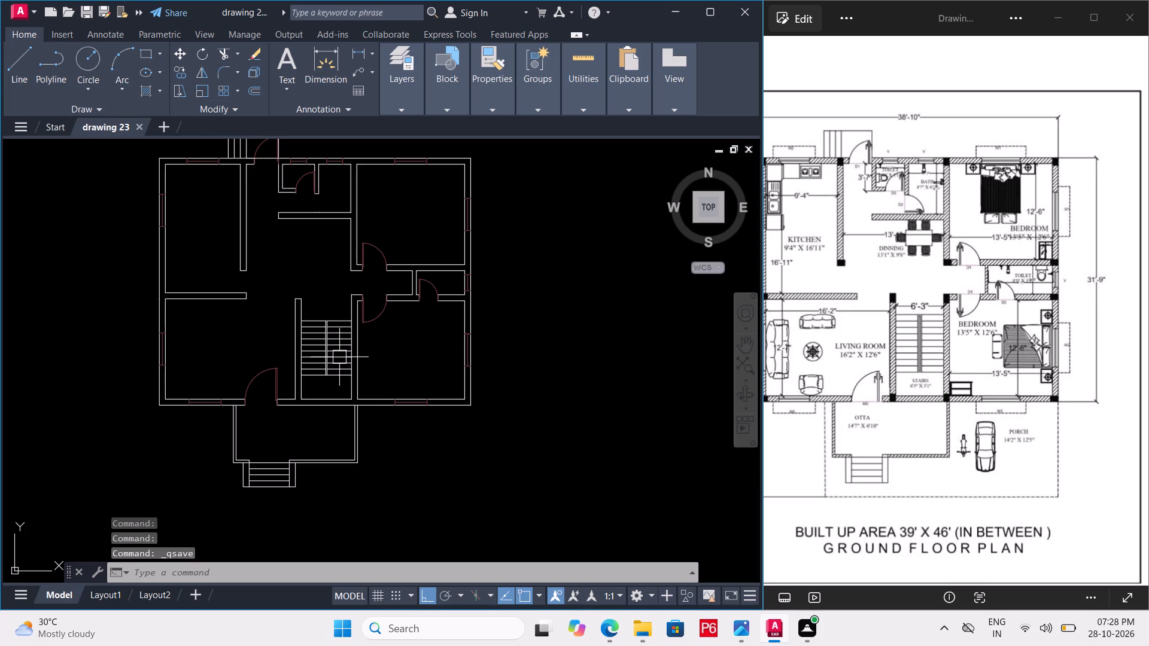
key(ctrl+s)
key(ctrl+s)
key(ctrl+s)
key(ctrl+s)
key(ctrl+s)
key(ctrl+s)
key(ctrl+s)
key(ctrl+s)
key(ctrl+s)
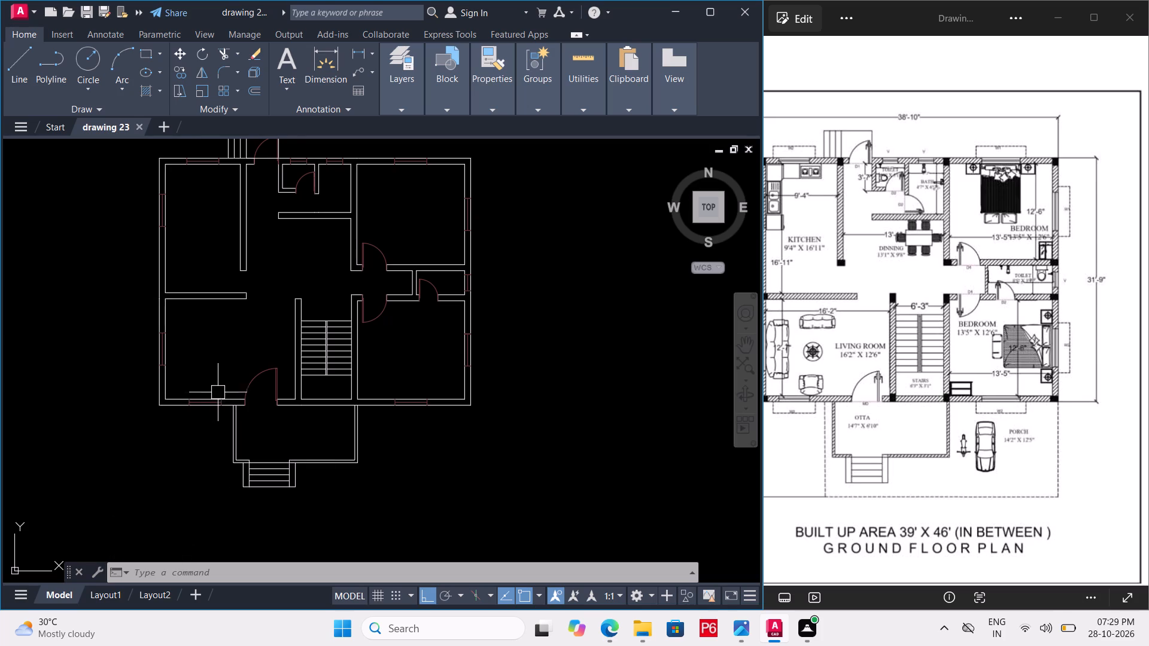
Hatch the west wall, the kitchen-living room partition and the southwest corner with a Solid pattern in grey 147,149,152.
key(h)
key(Return)
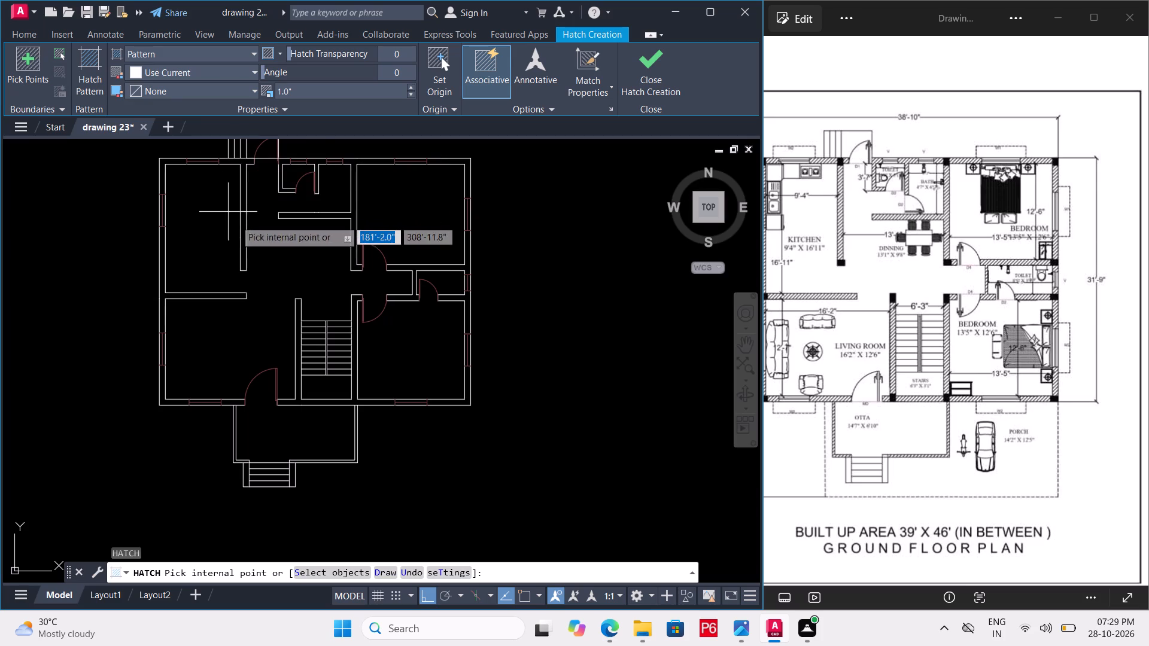
click(203, 55)
click(189, 69)
double_click(178, 74)
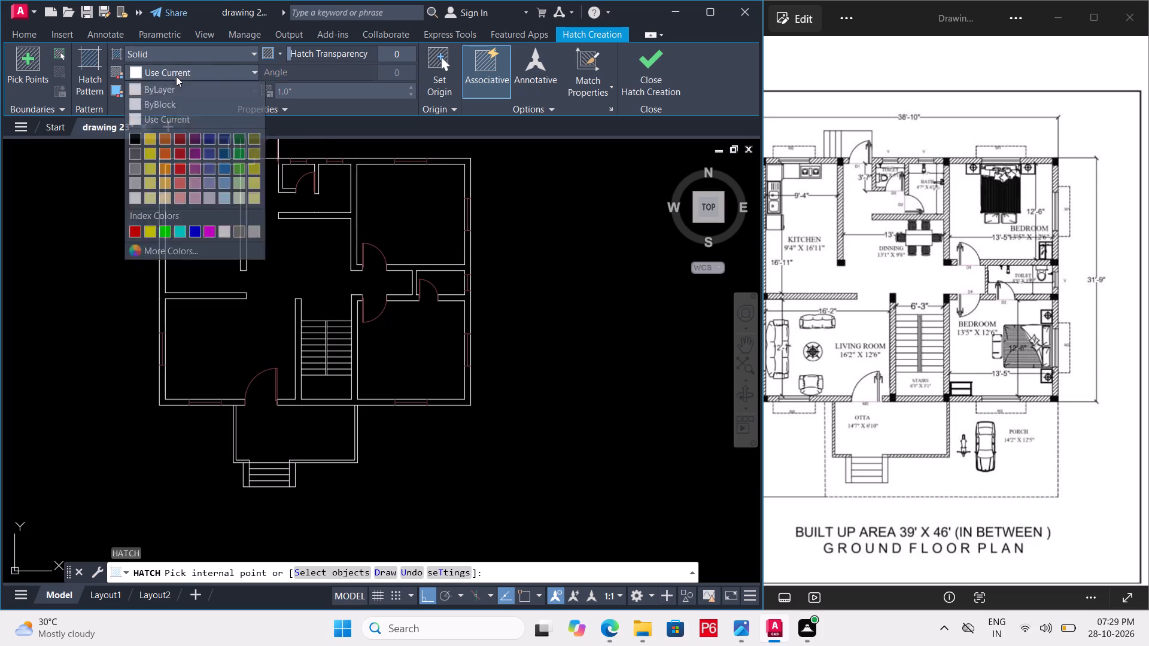
click(190, 75)
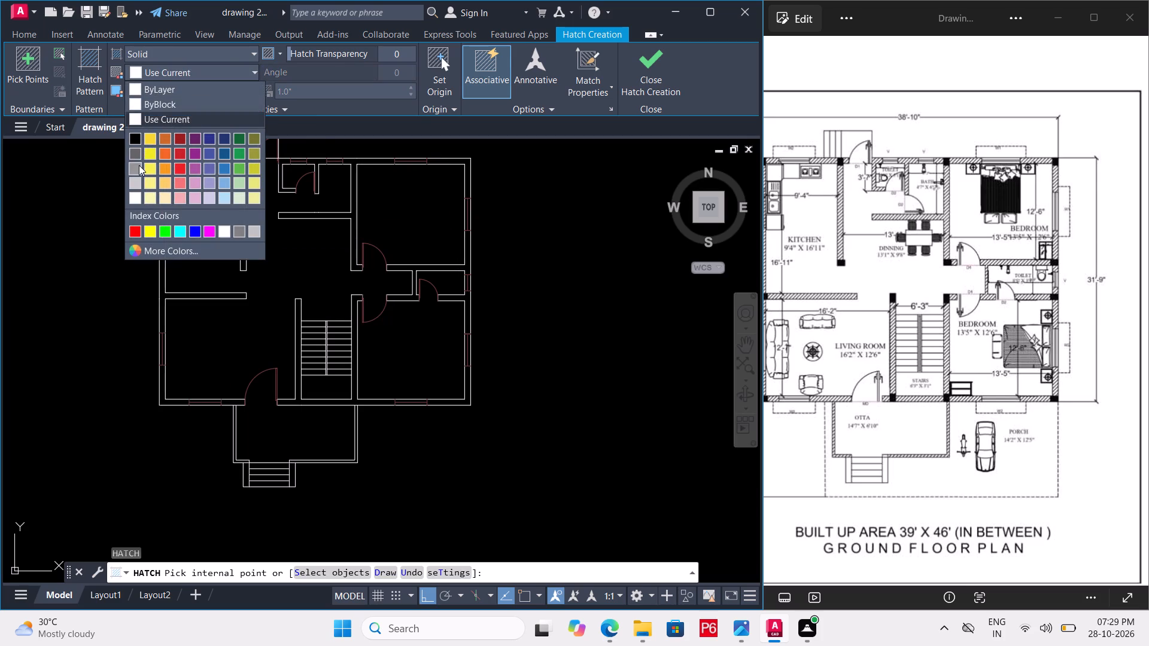
click(139, 165)
scroll(174, 297, up, 1)
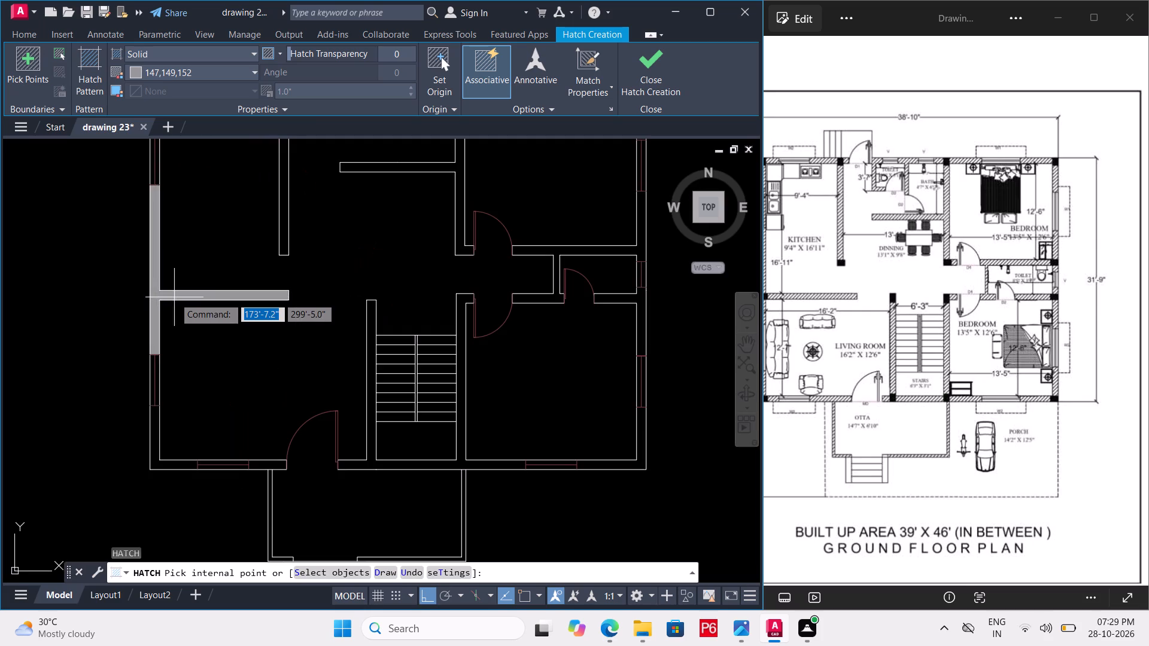
click(174, 297)
click(155, 457)
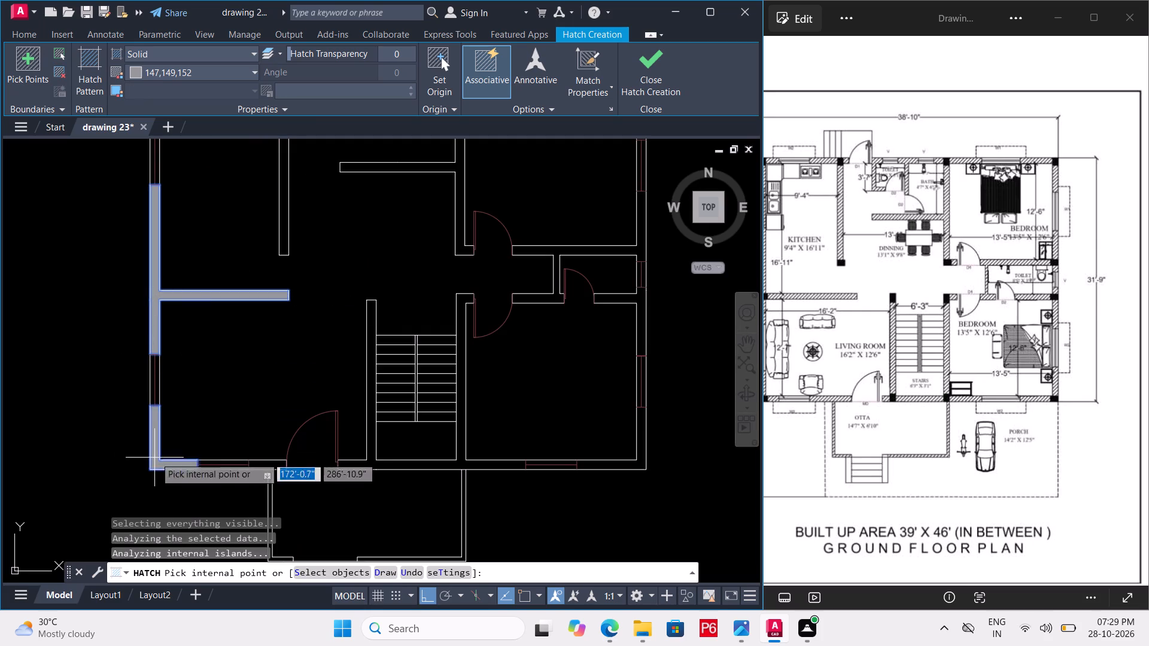
Add the otta walls, the staircase side walls and the rest of the south wall through the southeast corner to the solid hatch.
scroll(109, 432, down, 1)
scroll(220, 463, up, 3)
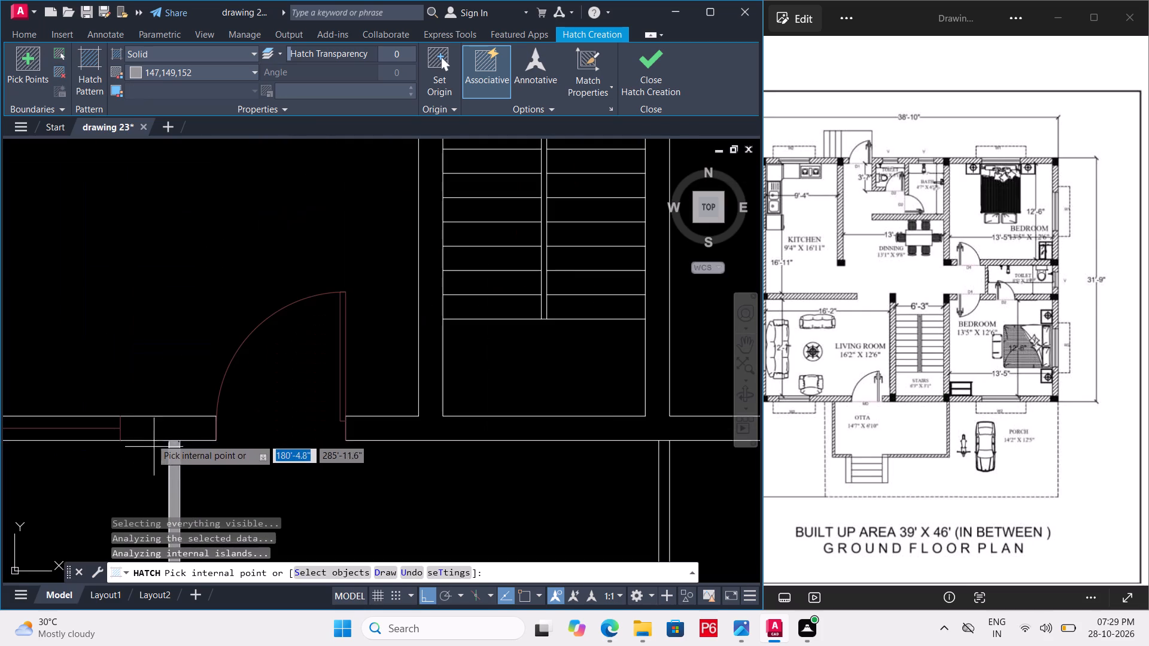
click(163, 431)
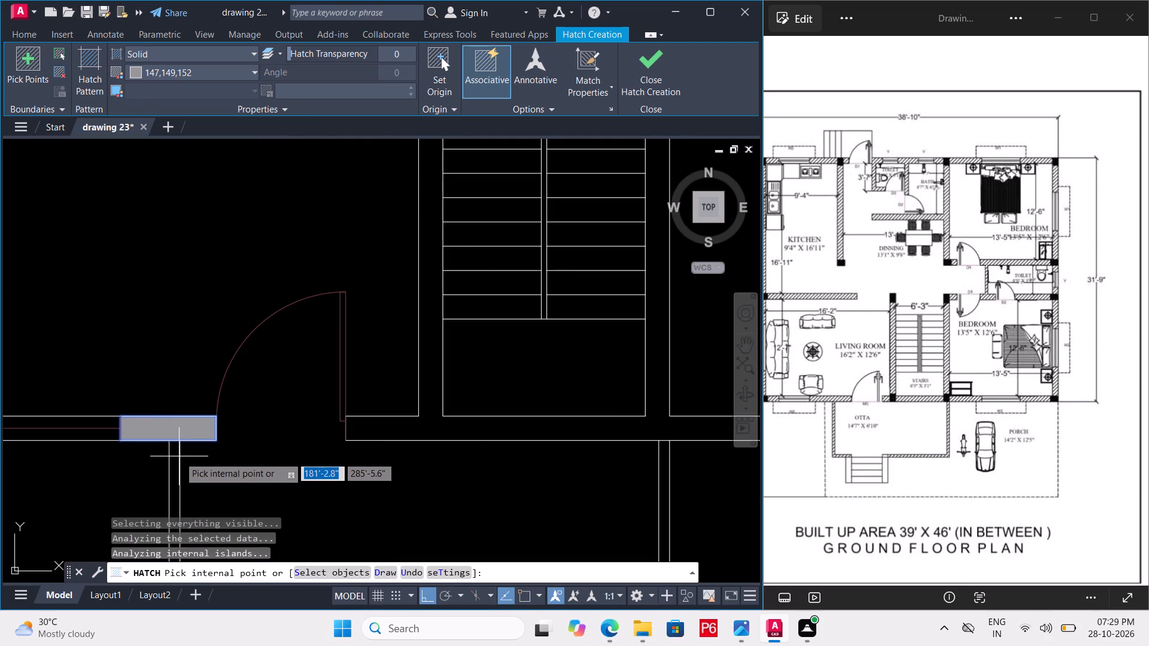
click(176, 476)
scroll(148, 453, down, 2)
scroll(336, 452, up, 2)
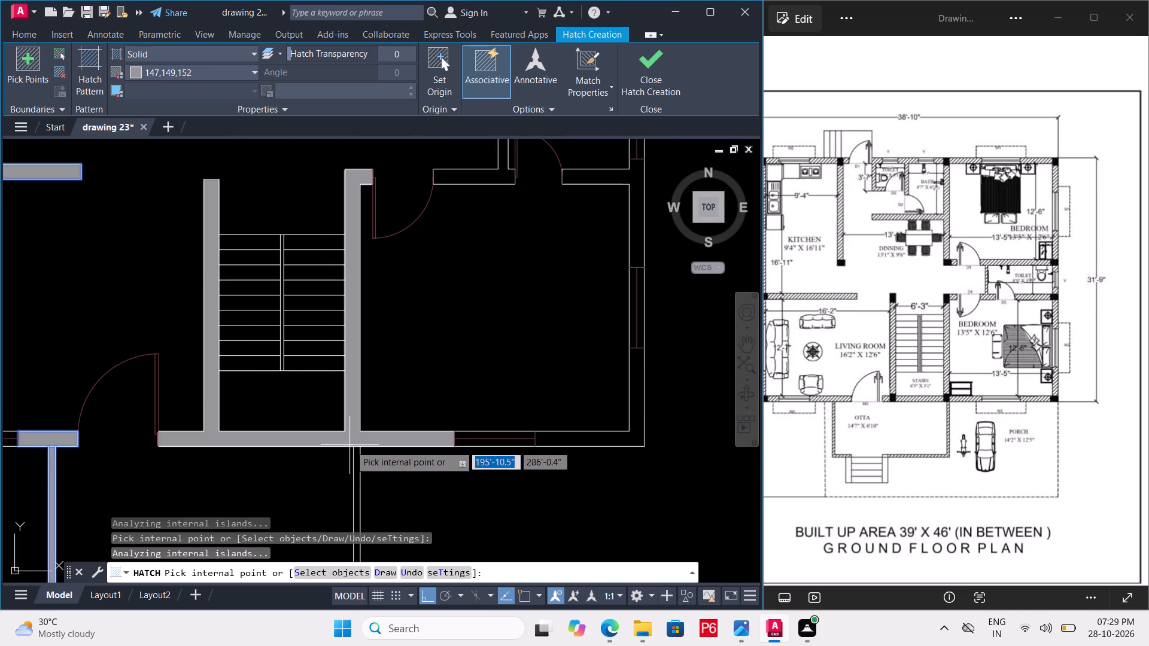
double_click(350, 445)
click(357, 468)
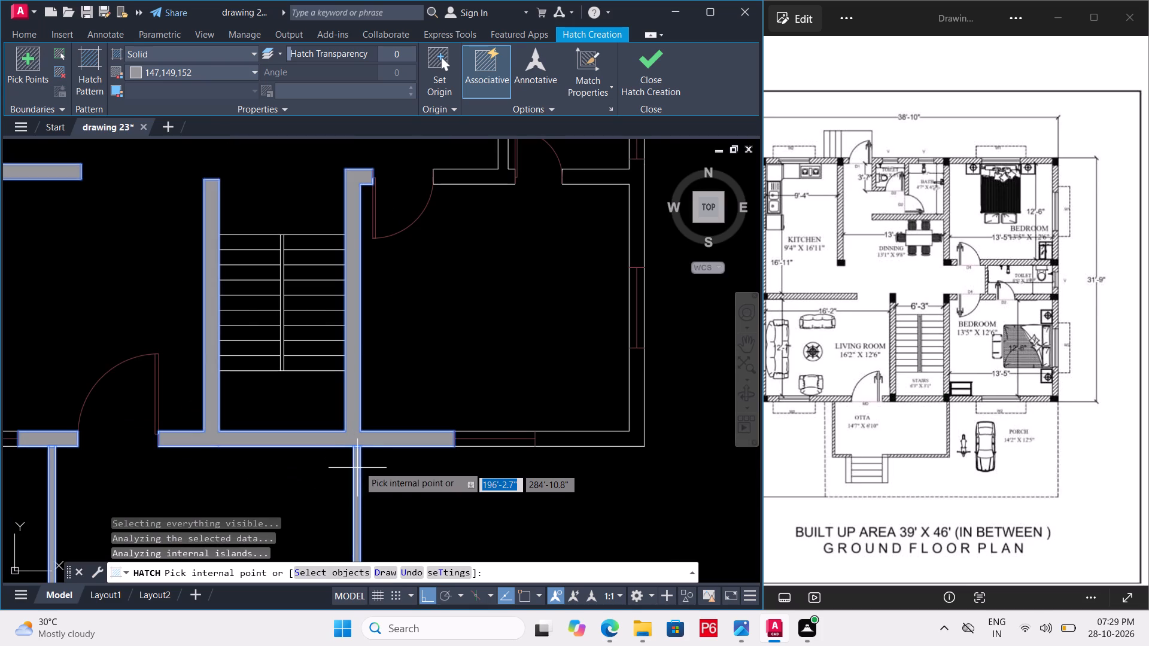
click(588, 438)
scroll(564, 465, down, 2)
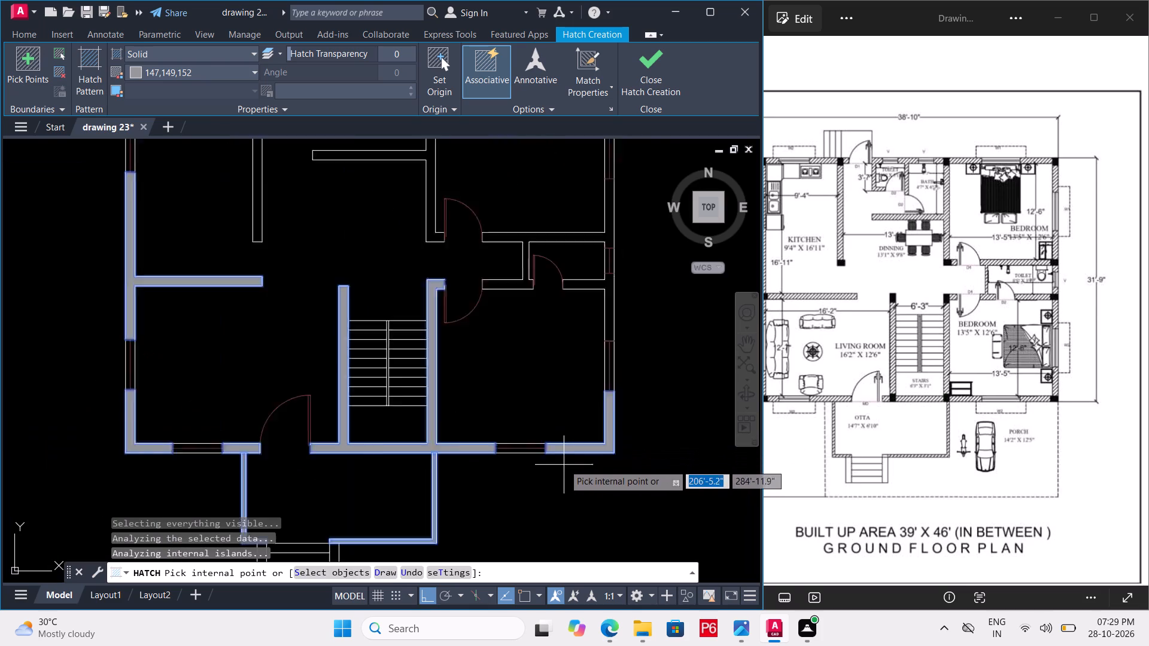
Add the east wall between the bedroom windows and the walls around the attached toilet to the solid hatch.
scroll(597, 351, up, 3)
click(558, 365)
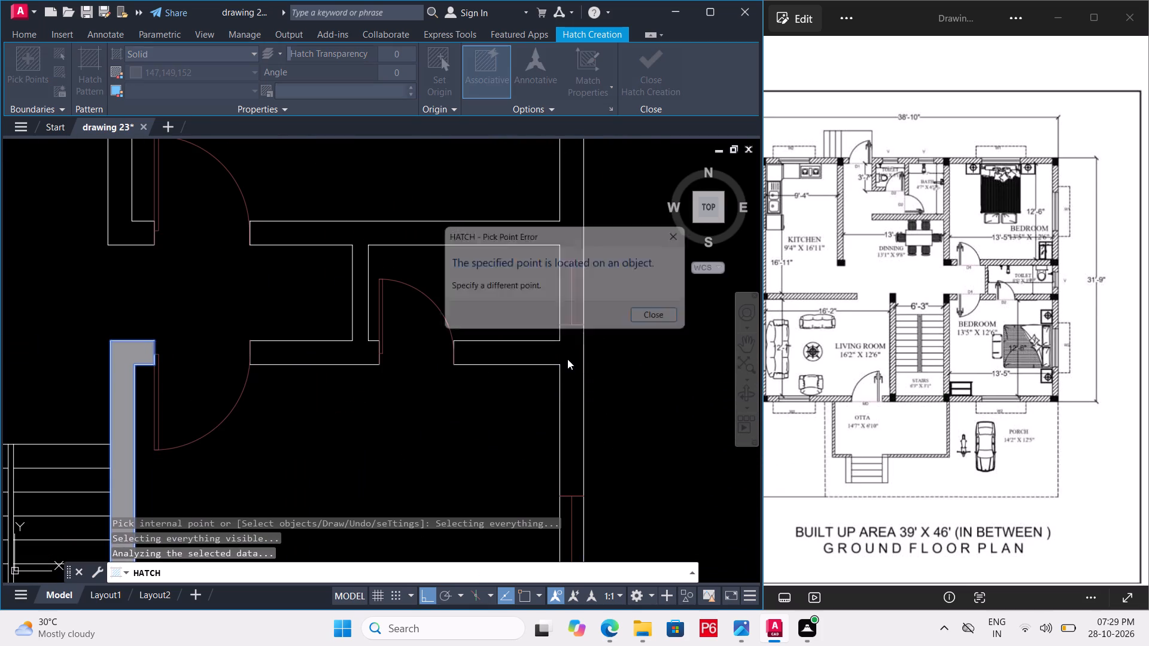
click(642, 322)
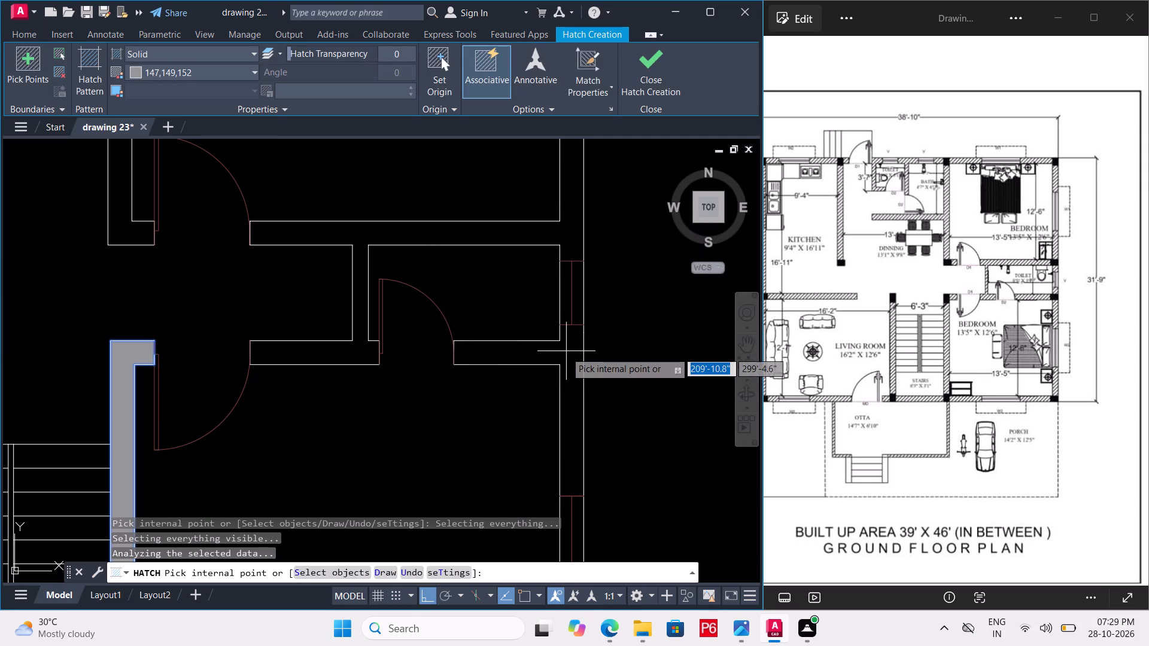
click(563, 354)
click(363, 341)
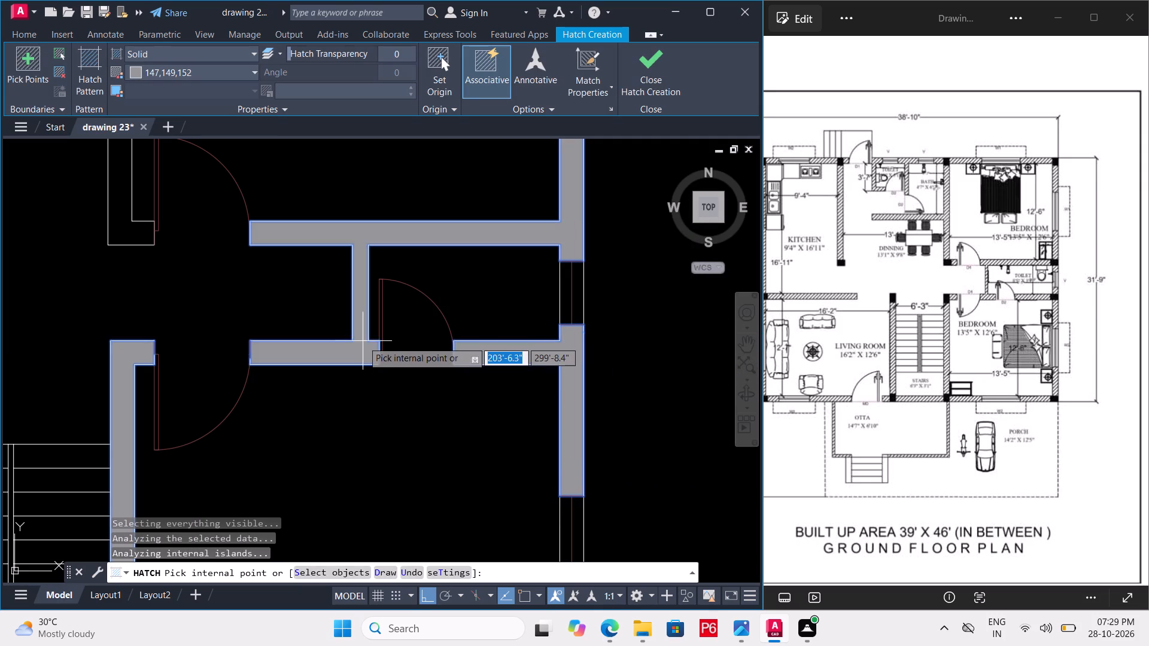
Add the dining-bedroom partition with its bath wall branch and the northeast corner walls to the solid hatch.
scroll(406, 376, down, 2)
scroll(448, 321, down, 2)
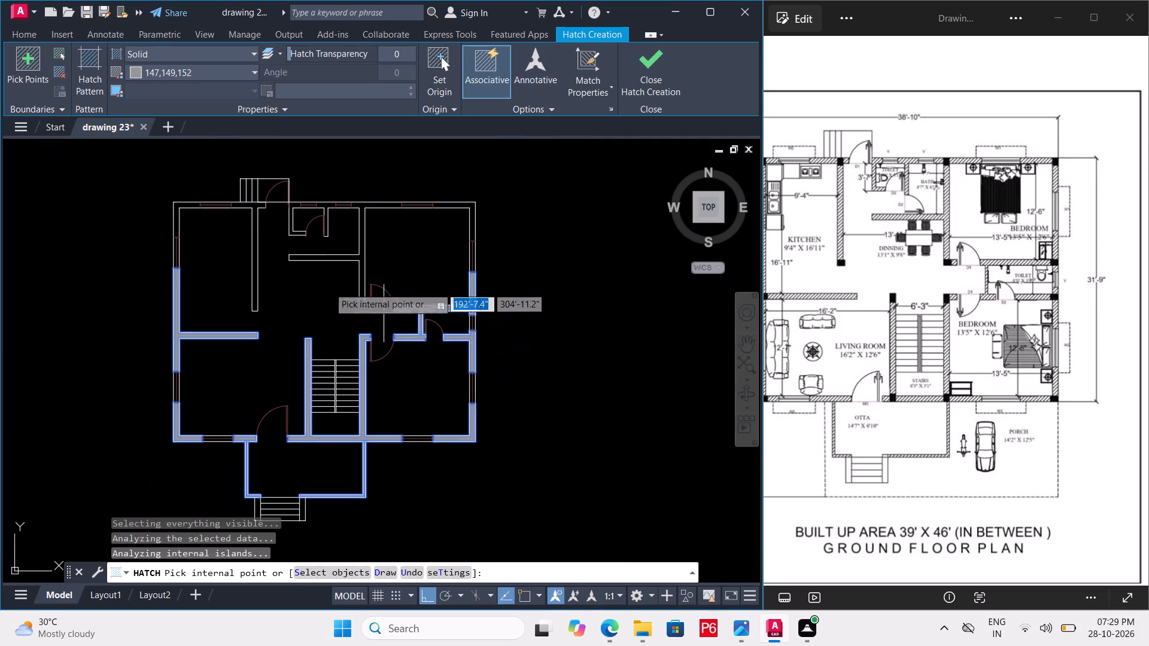
scroll(348, 260, up, 3)
click(396, 251)
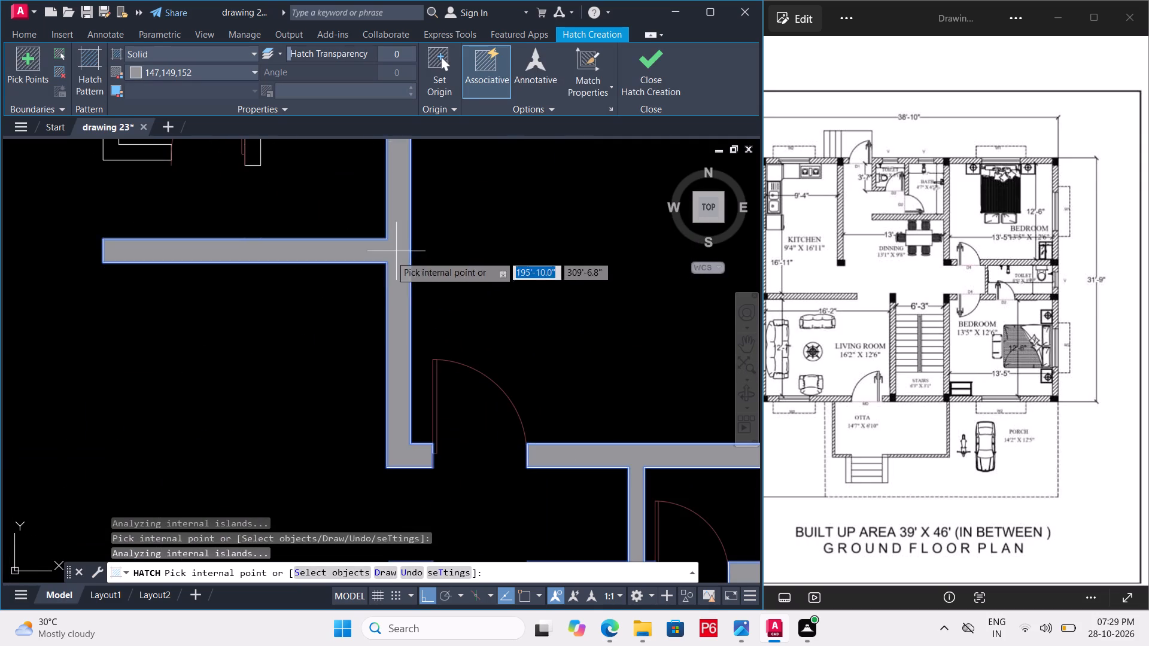
scroll(390, 315, down, 3)
scroll(499, 254, up, 3)
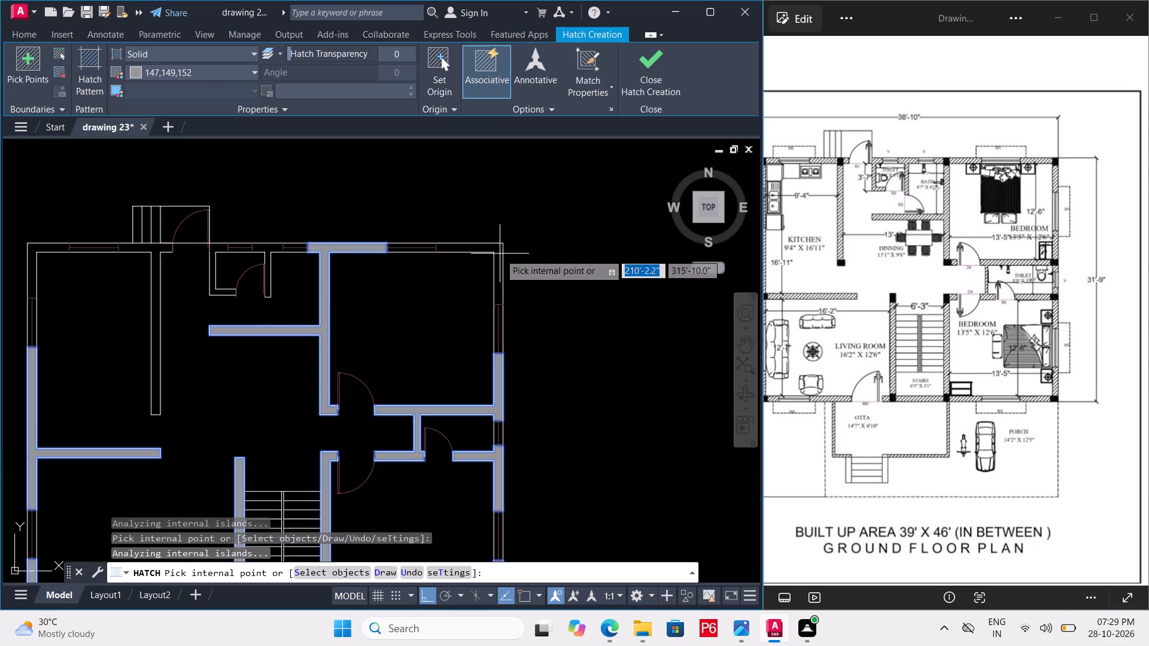
scroll(487, 249, up, 3)
click(519, 258)
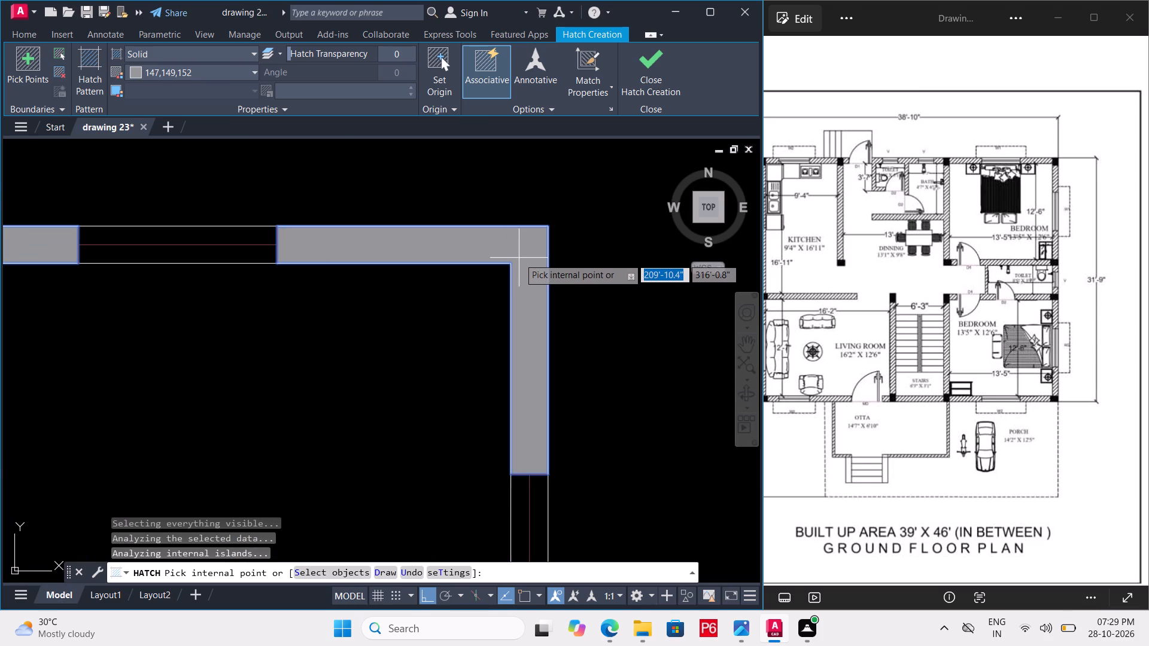
Add the north toilet's walls, the adjoining north wall segments and the kitchen's east wall to the solid hatch.
scroll(518, 260, down, 5)
scroll(411, 264, up, 3)
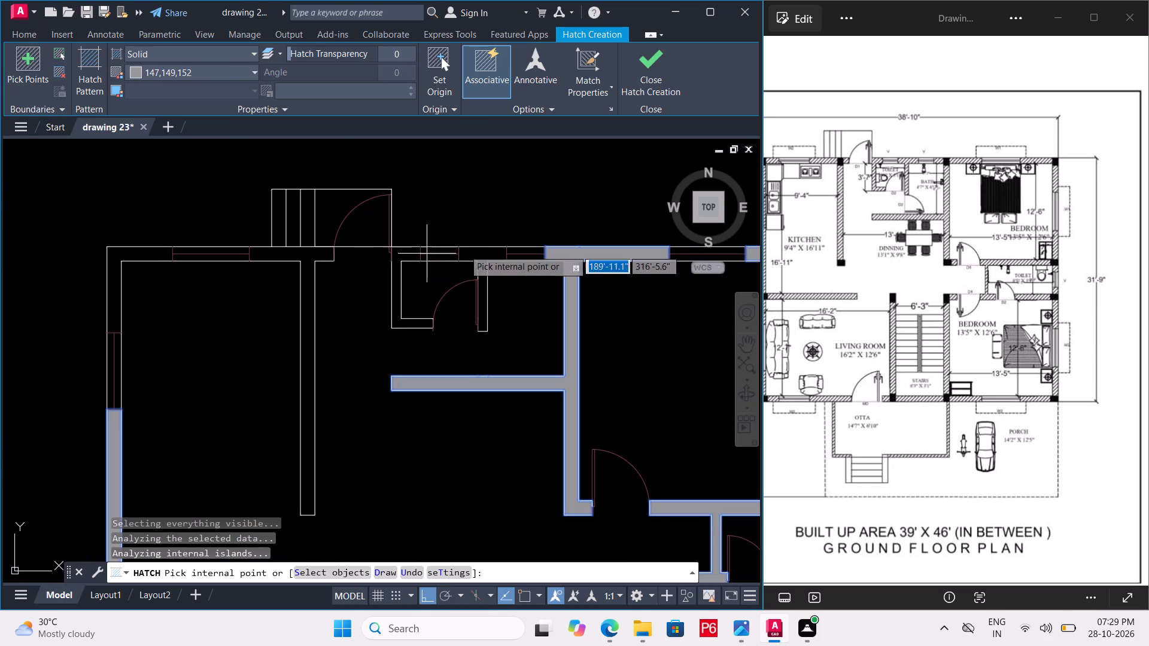
scroll(493, 253, up, 2)
click(469, 259)
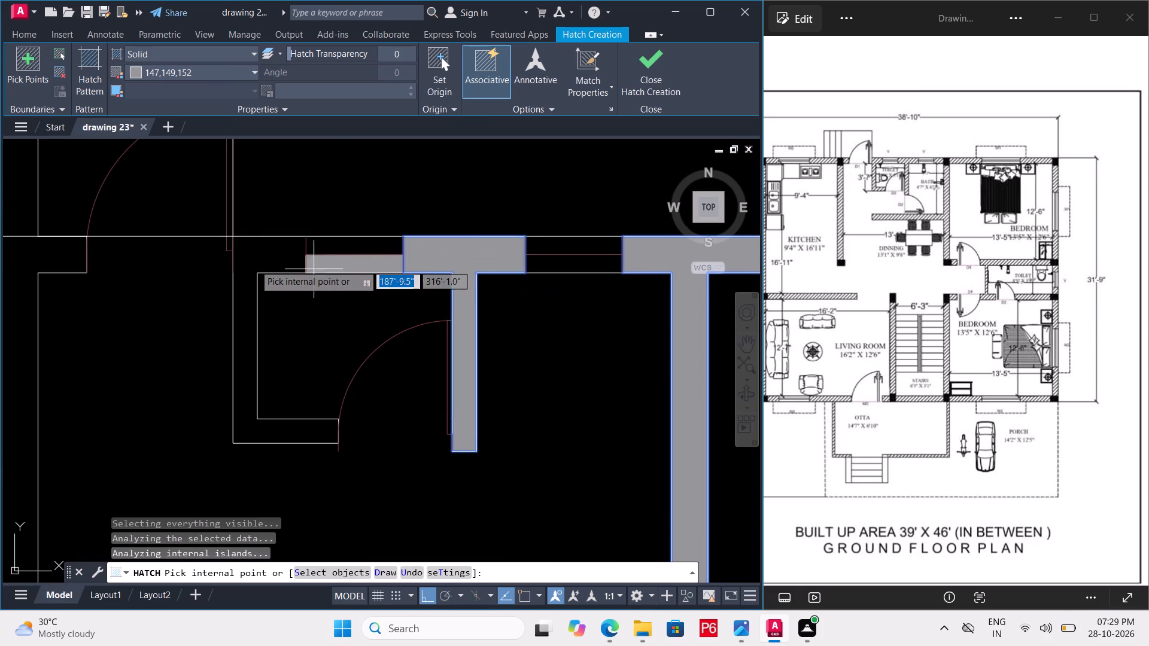
click(254, 264)
scroll(298, 276, down, 1)
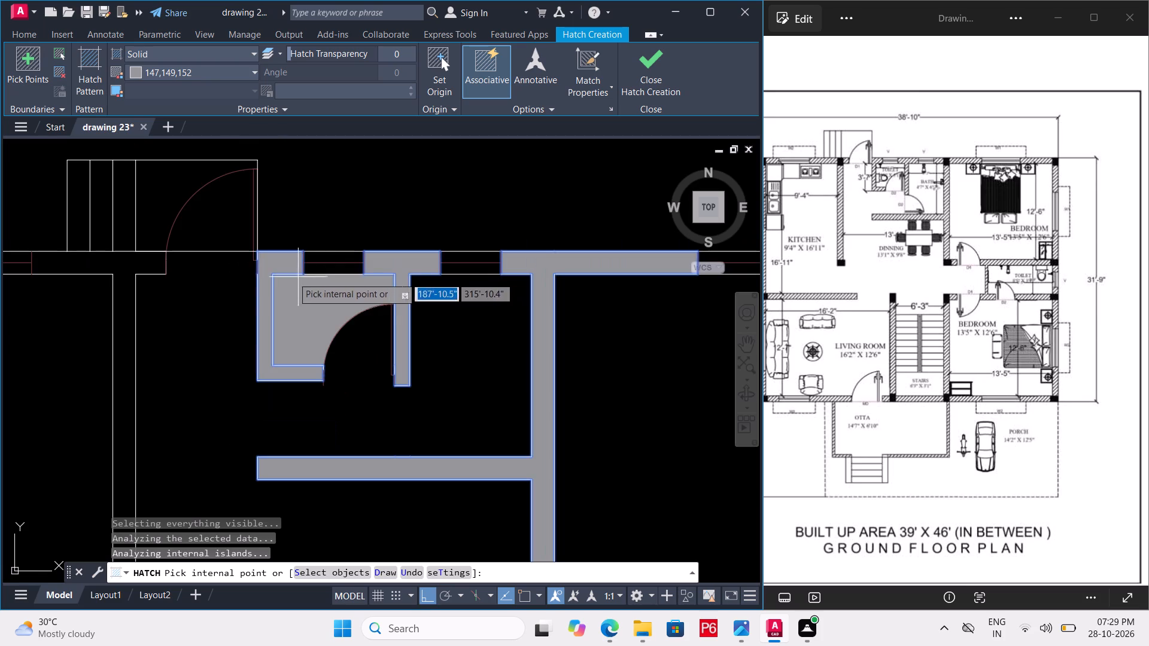
click(128, 269)
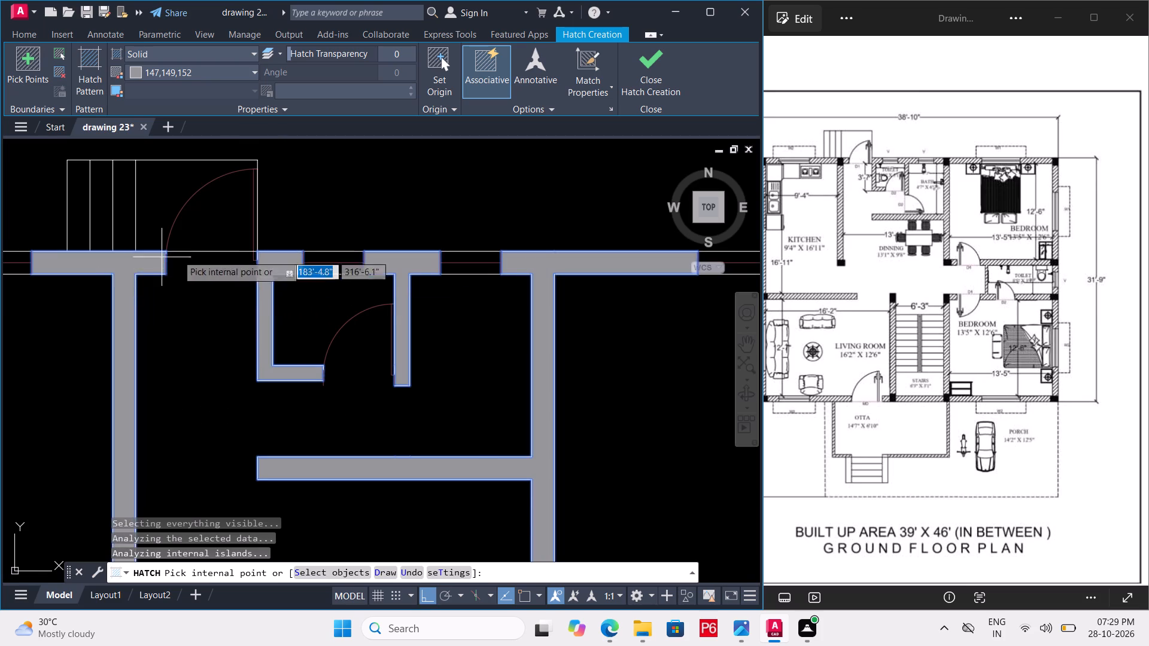
Add the northwest corner wall to the solid hatch, finish the hatch and save the drawing.
scroll(234, 247, down, 2)
scroll(66, 256, up, 3)
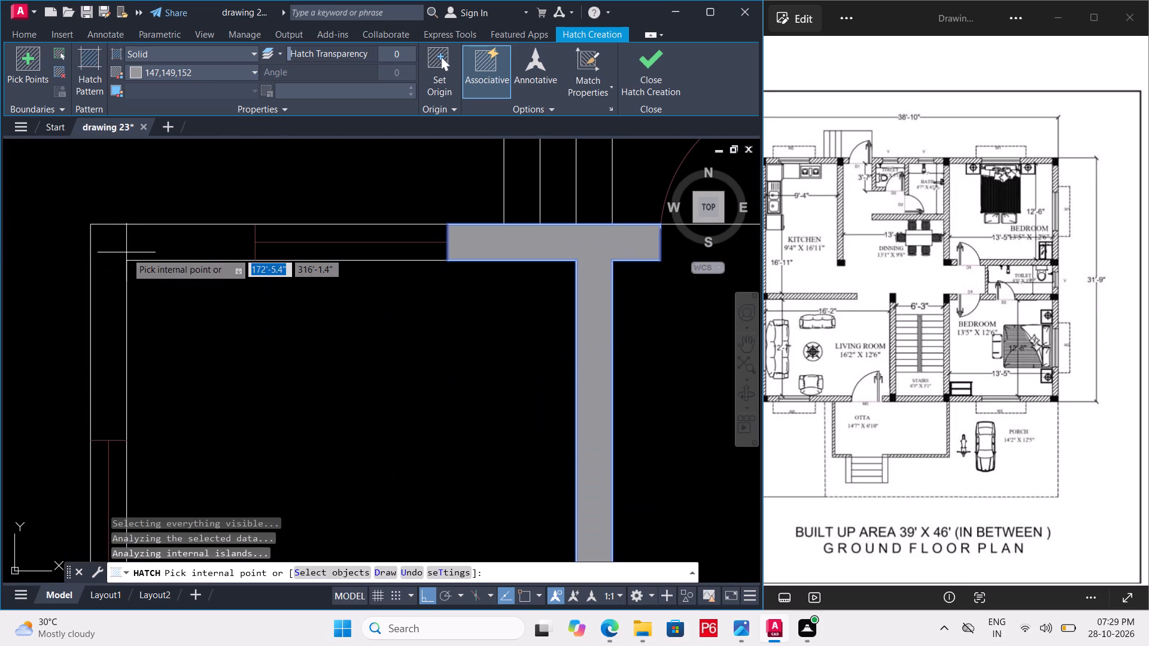
click(113, 254)
scroll(118, 283, down, 7)
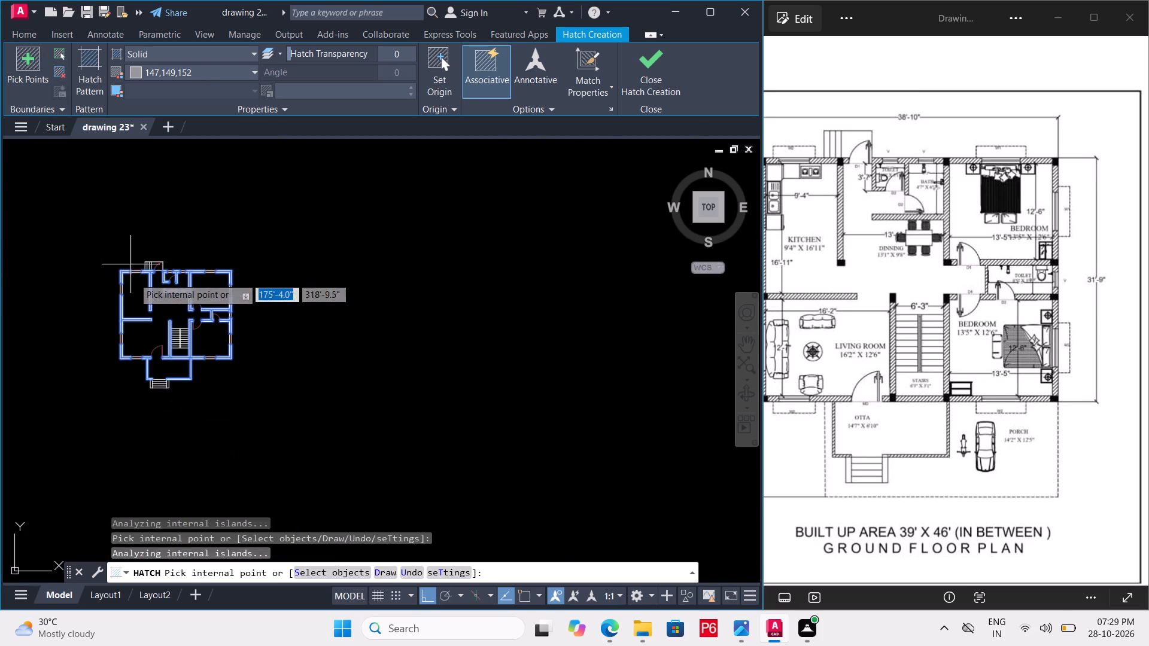
key(ctrl+s)
key(ctrl+s)
key(ctrl+s)
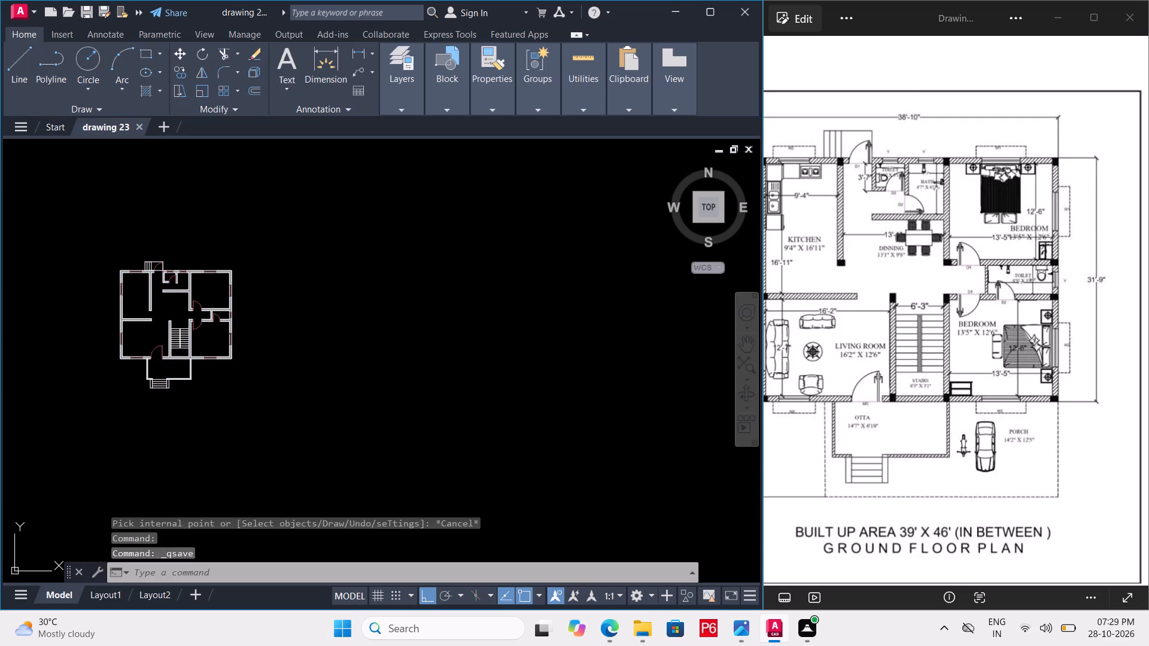
key(ctrl+s)
key(ctrl+s)
key(ctrl+s)
key(ctrl+s)
key(ctrl+s)
key(ctrl+s)
ctrl+scroll(118, 337, up, 1)
key(ctrl+s)
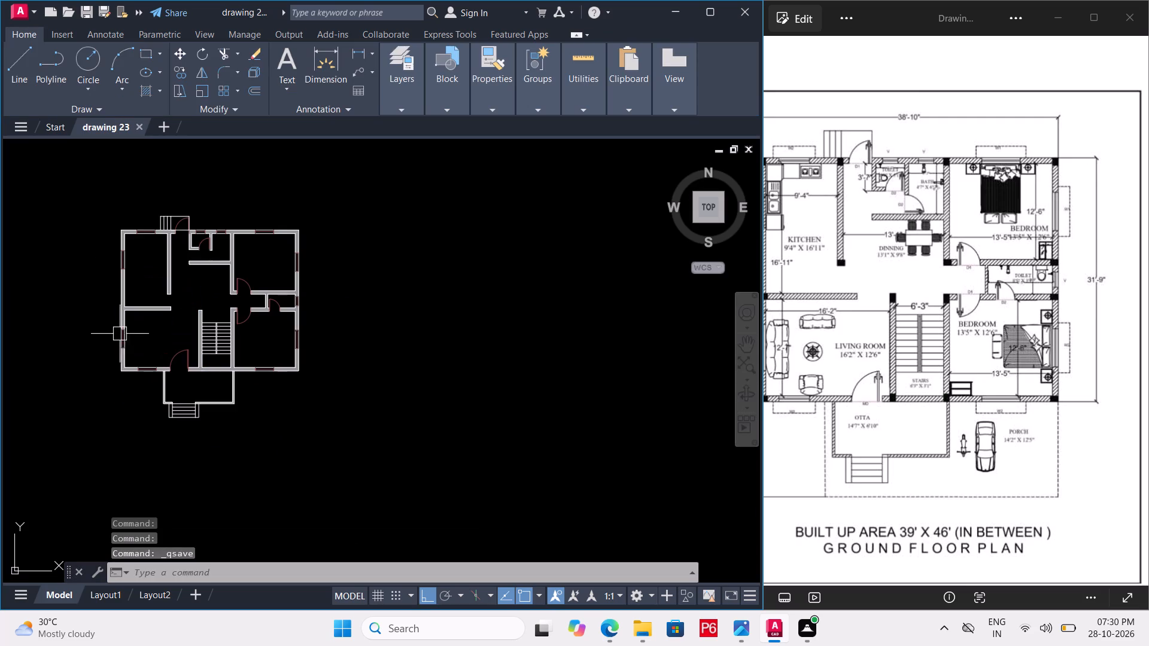
Copy the north toilet's door into the bath opening just above the bath's south wall and save the drawing.
scroll(120, 328, up, 1)
middle_drag(171, 307, 302, 321)
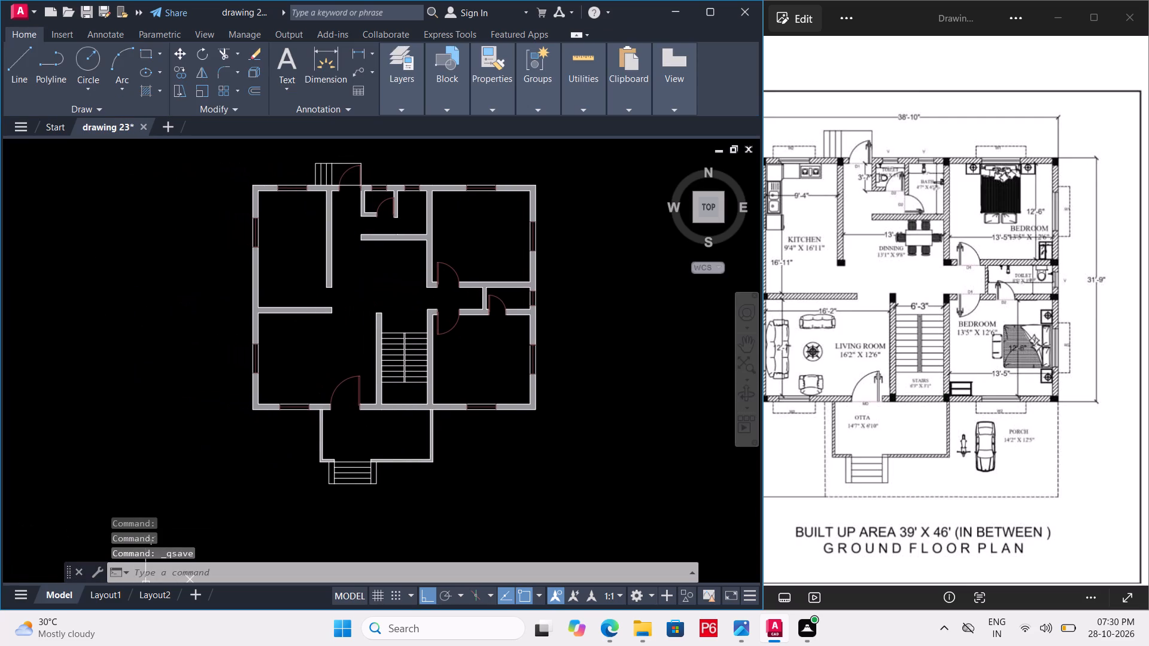
middle_drag(302, 321, 293, 325)
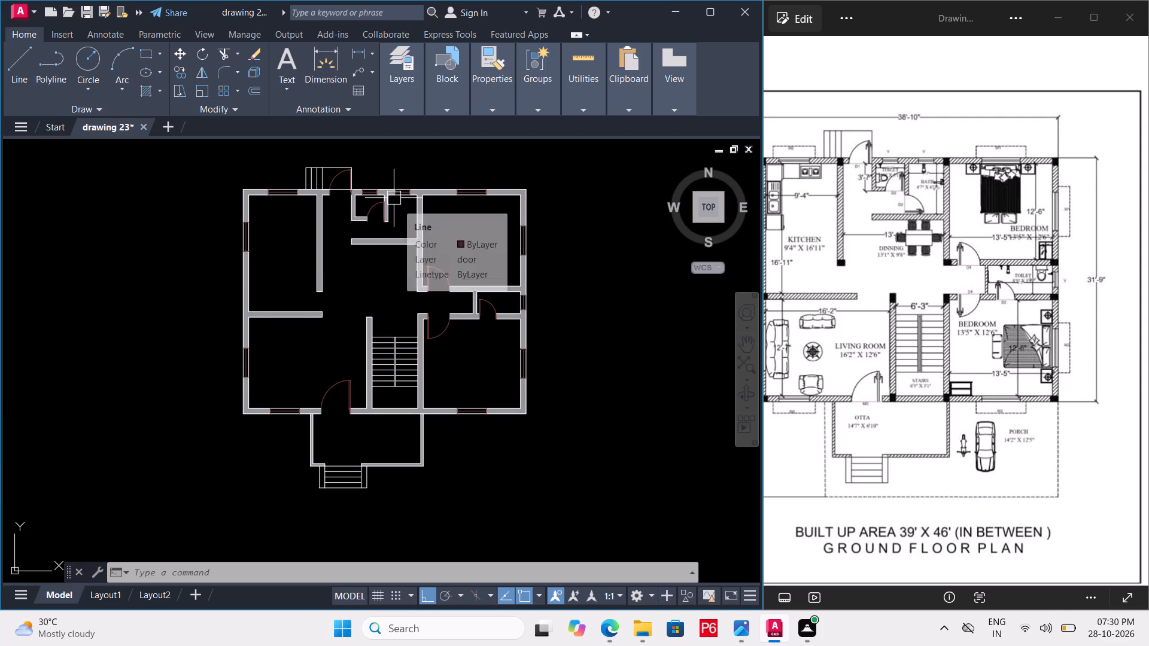
scroll(400, 229, up, 2)
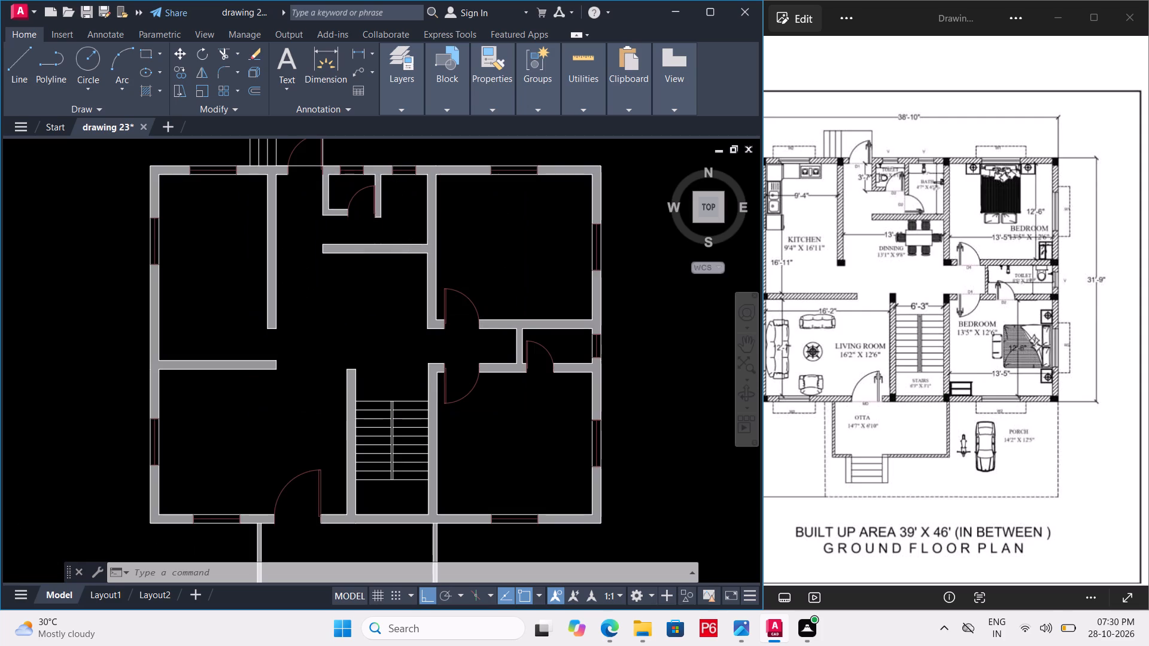
scroll(400, 229, up, 1)
scroll(344, 298, down, 2)
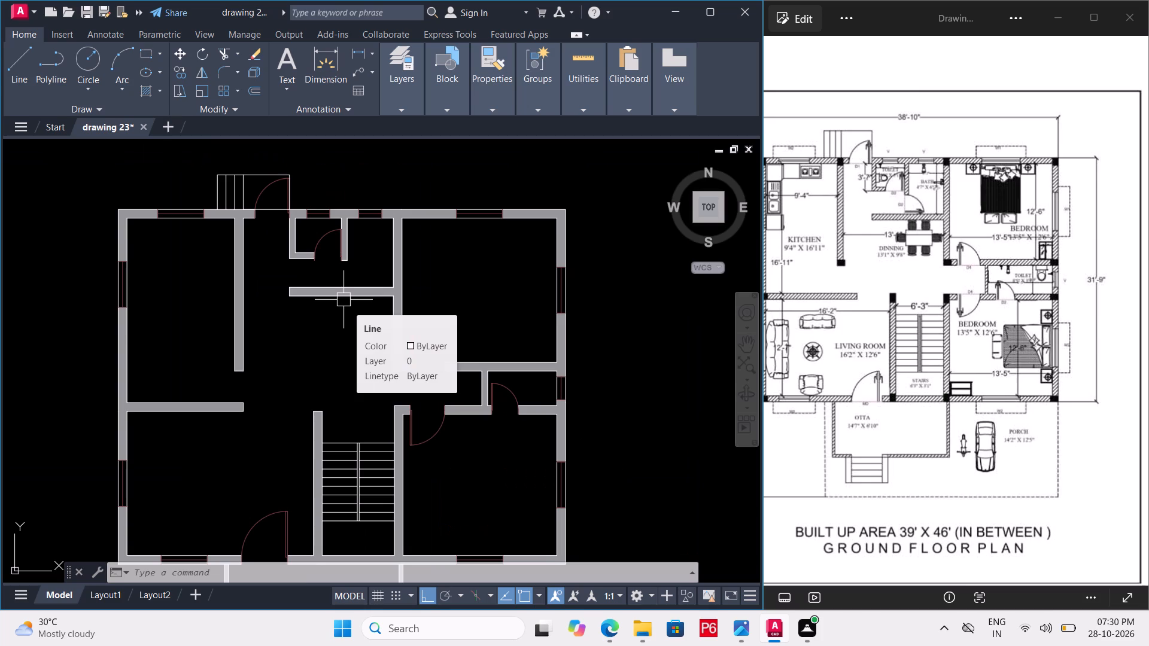
scroll(324, 267, up, 1)
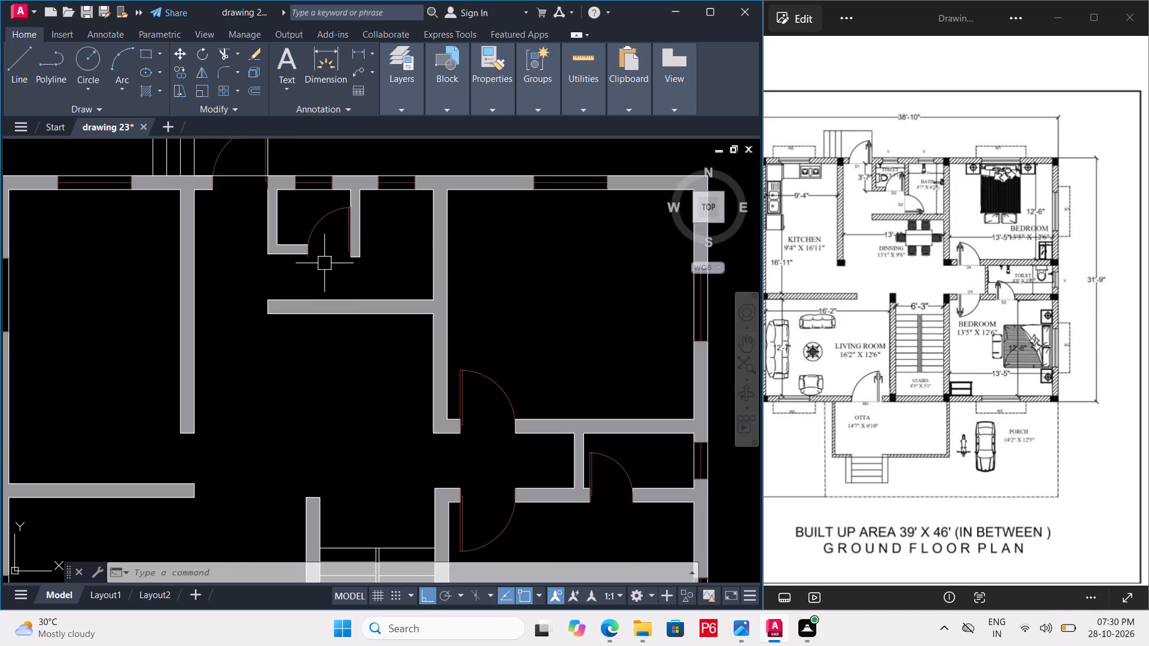
click(323, 224)
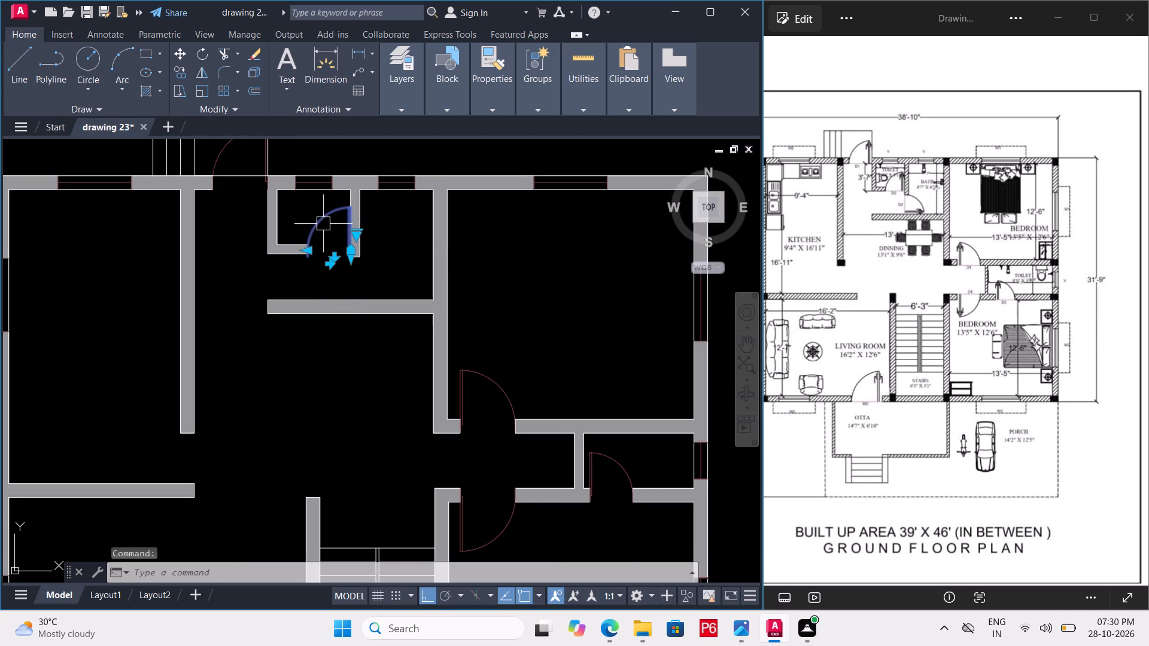
text(co)
key(space)
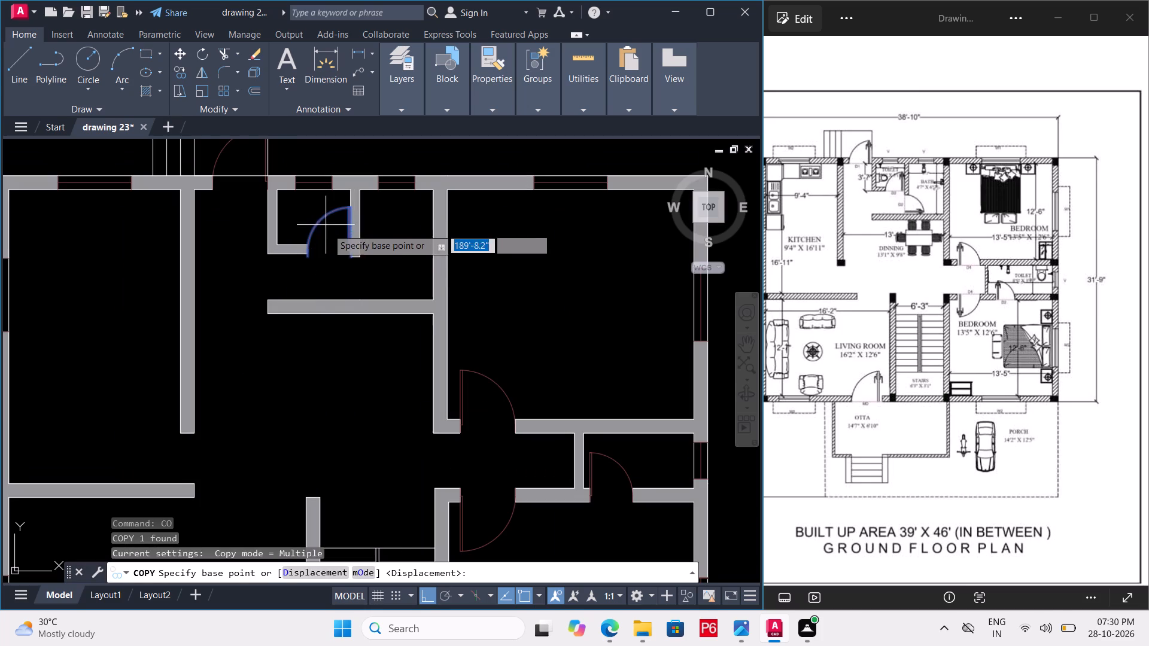
click(348, 258)
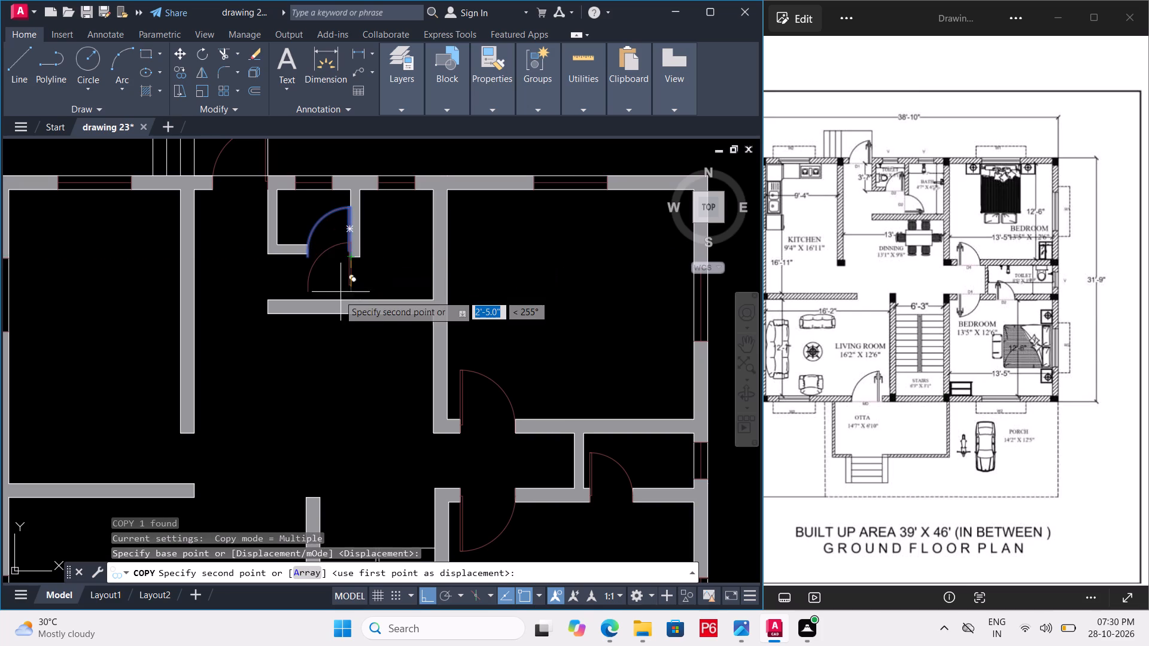
click(339, 295)
key(Escape)
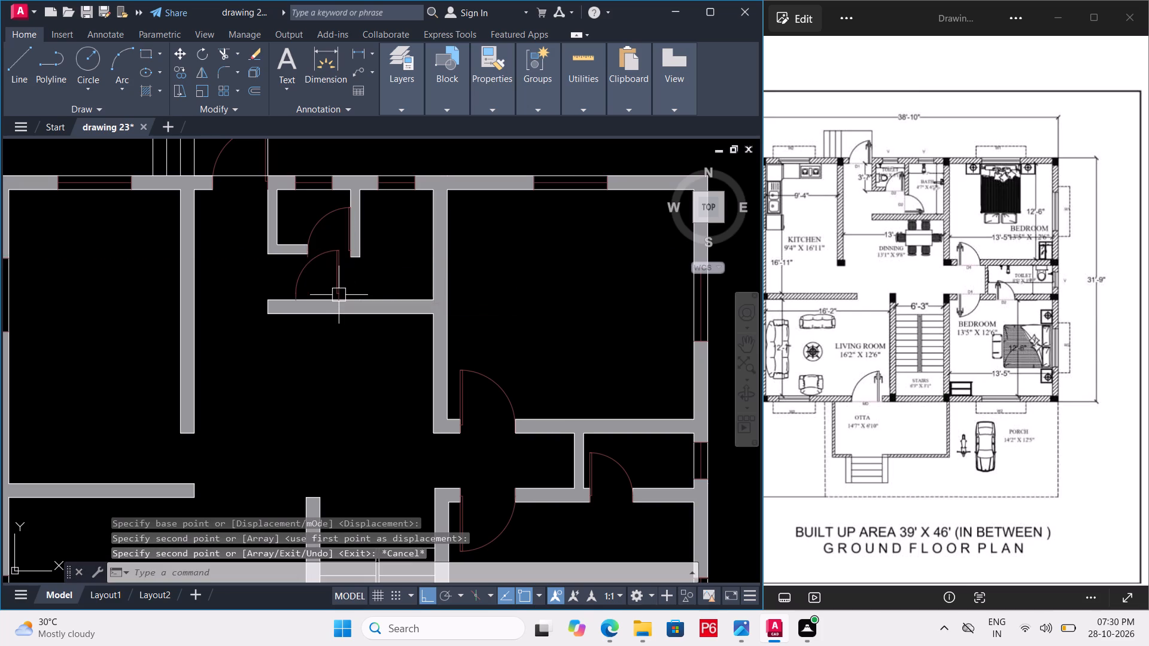
key(ctrl+s)
key(ctrl+s)
key(ctrl+s)
key(ctrl+s)
key(ctrl+s)
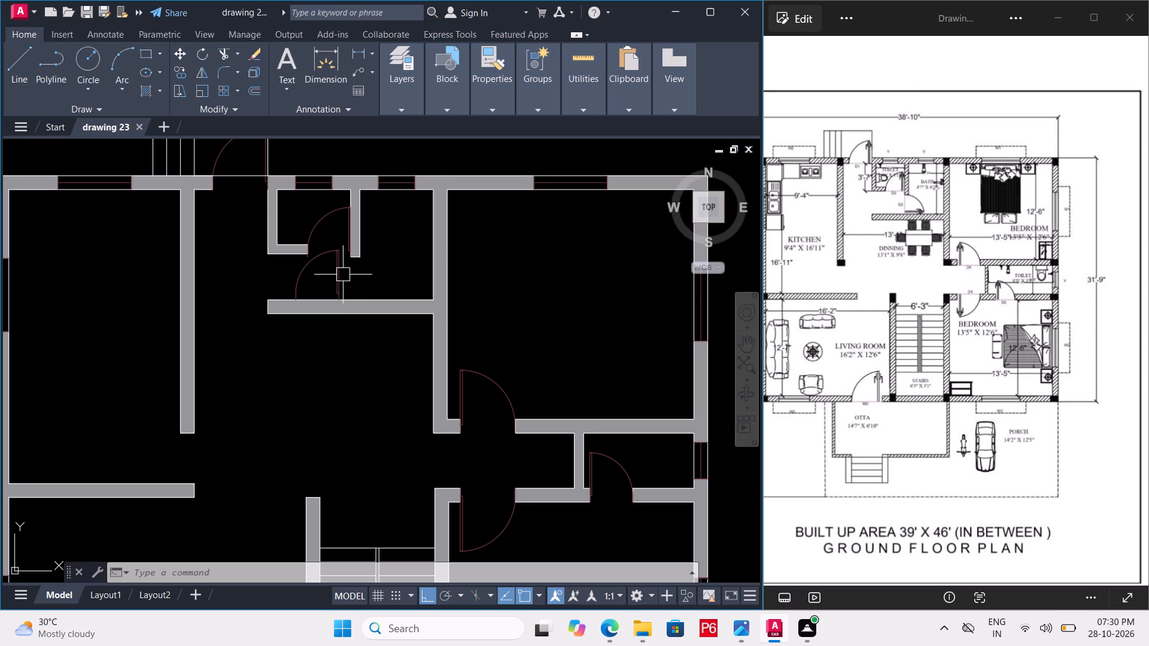
Rotate the copied bath door to 270° about its lower corner on the bath's south wall and save.
click(339, 275)
text(ro)
key(space)
click(340, 299)
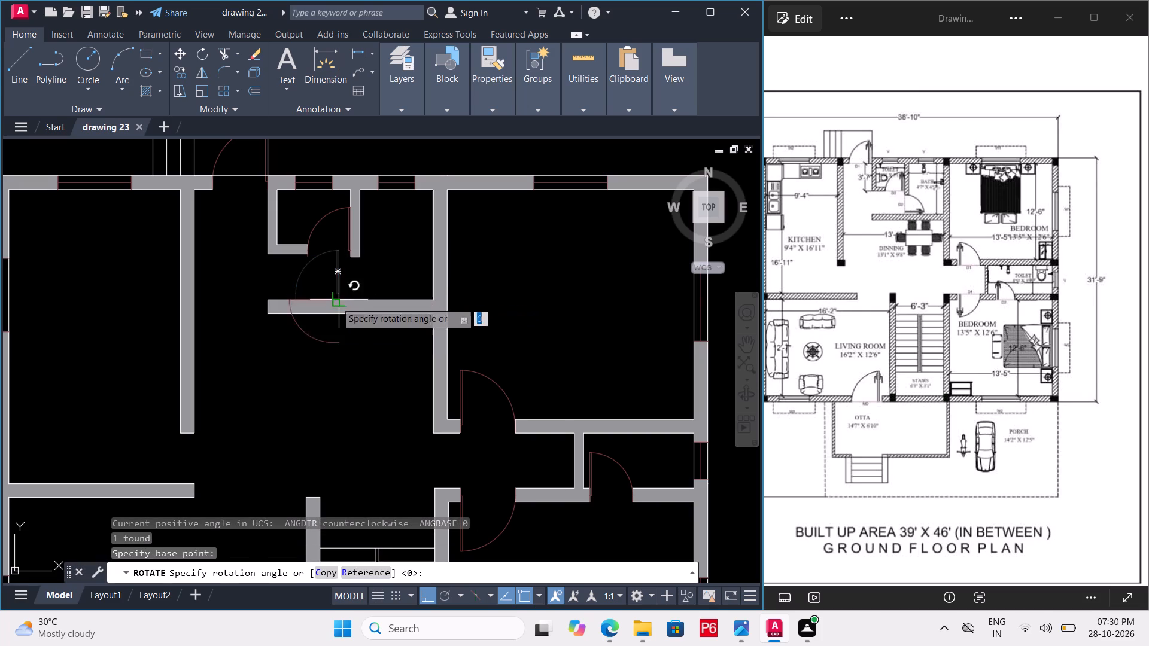
click(376, 354)
key(space)
scroll(360, 288, up, 2)
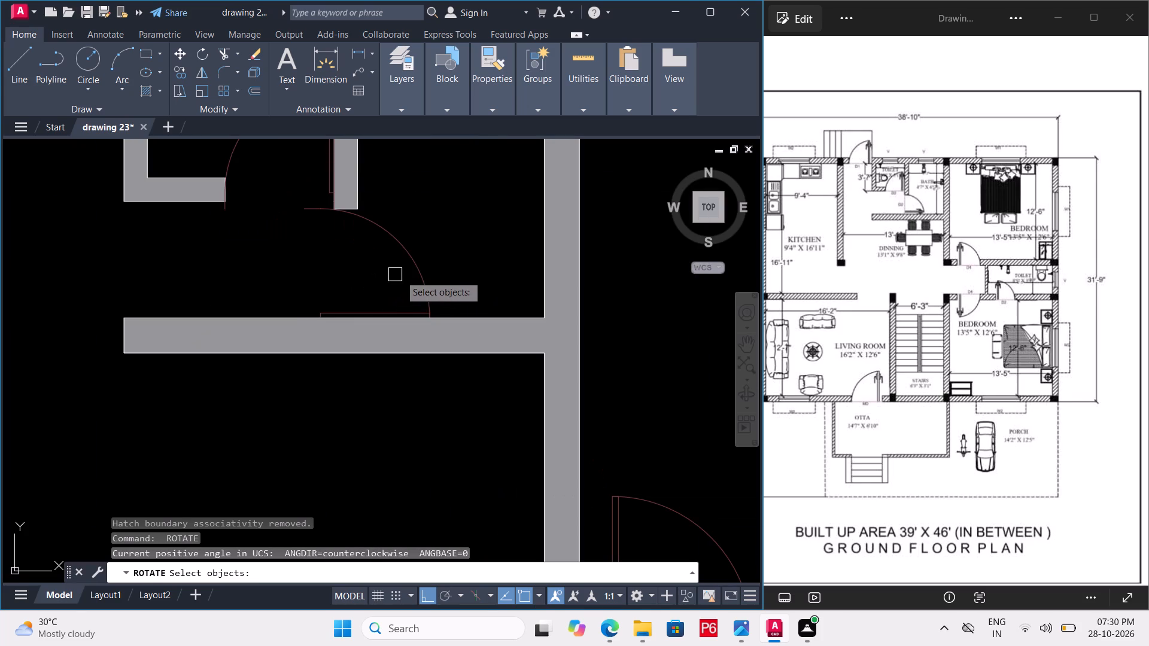
key(ctrl+s)
key(ctrl+s)
key(ctrl+s)
key(ctrl+s)
key(space)
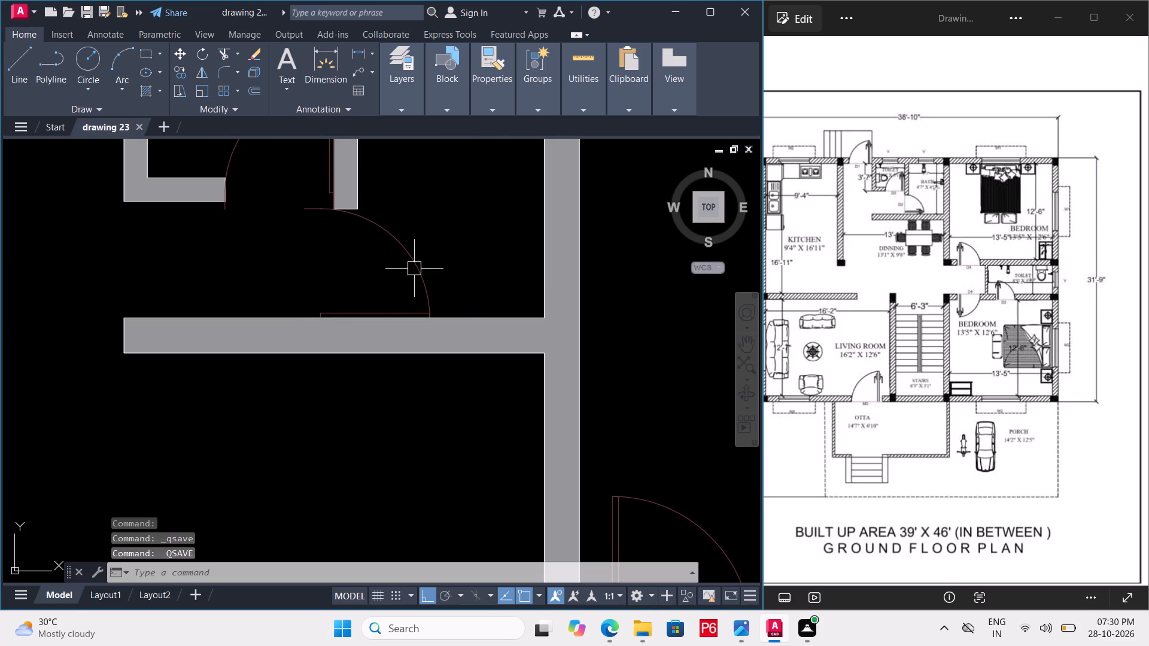
Move the rotated bath door east along the bath's south wall to line up with the toilet partition's end, and save.
click(414, 269)
scroll(311, 298, up, 1)
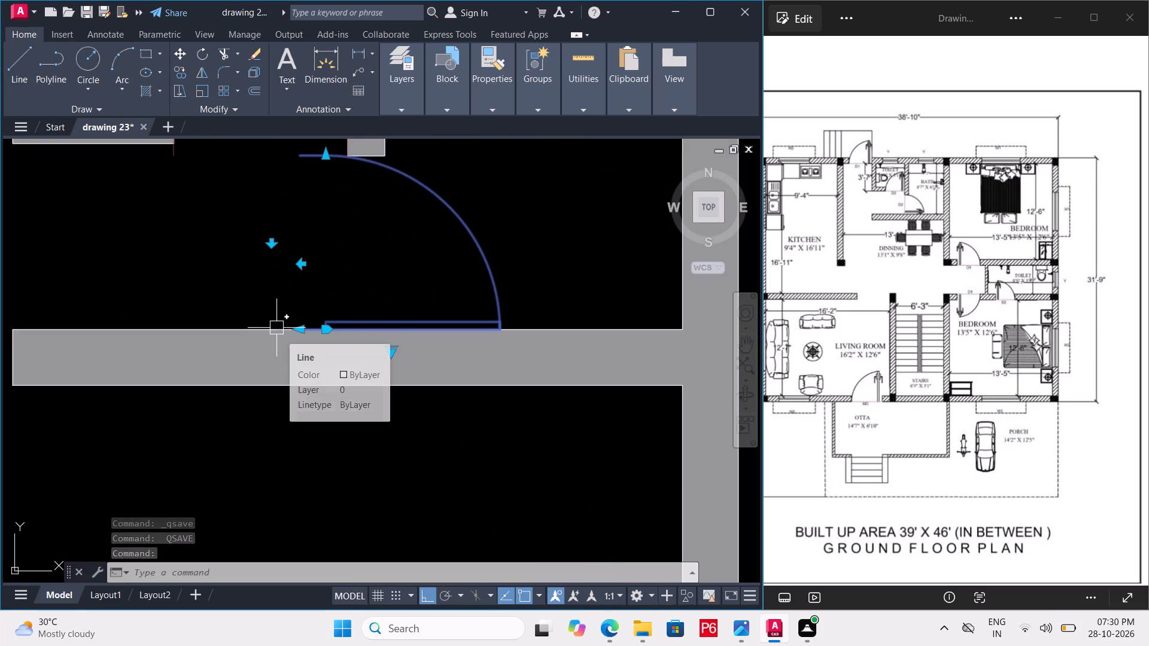
key(m)
key(space)
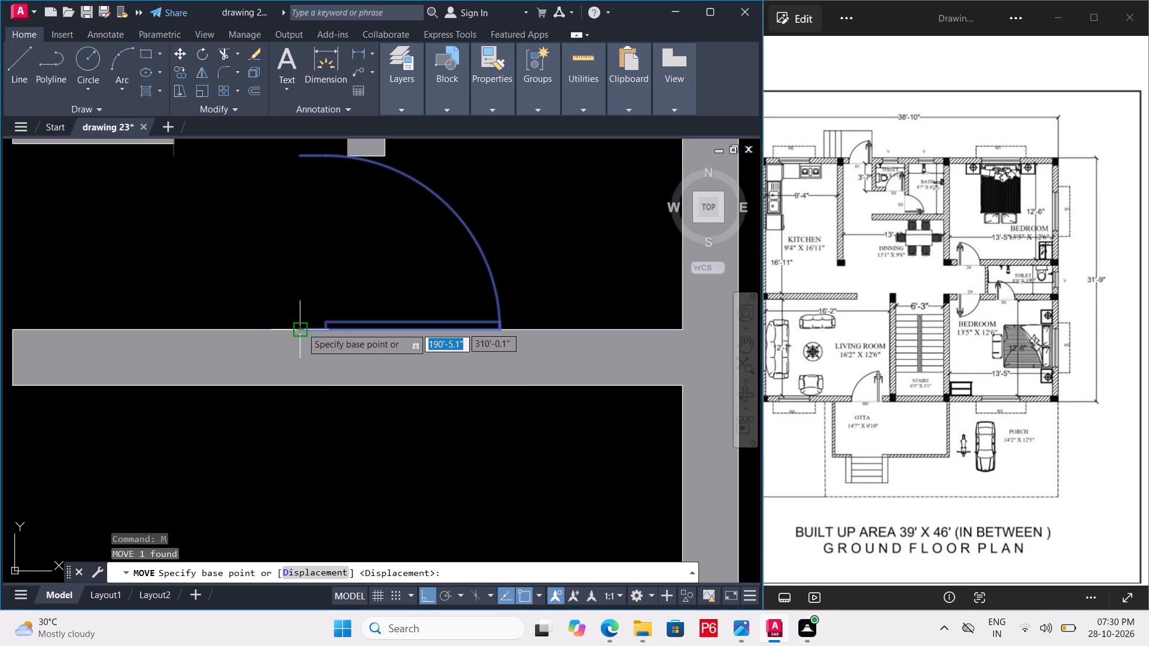
click(302, 327)
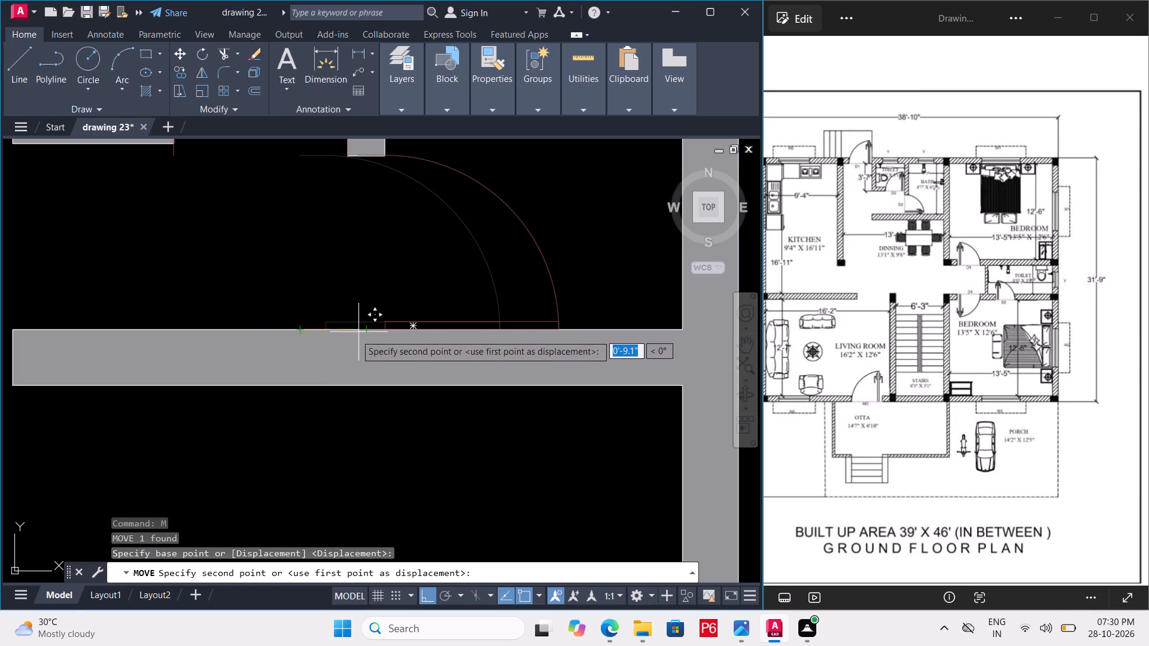
click(351, 332)
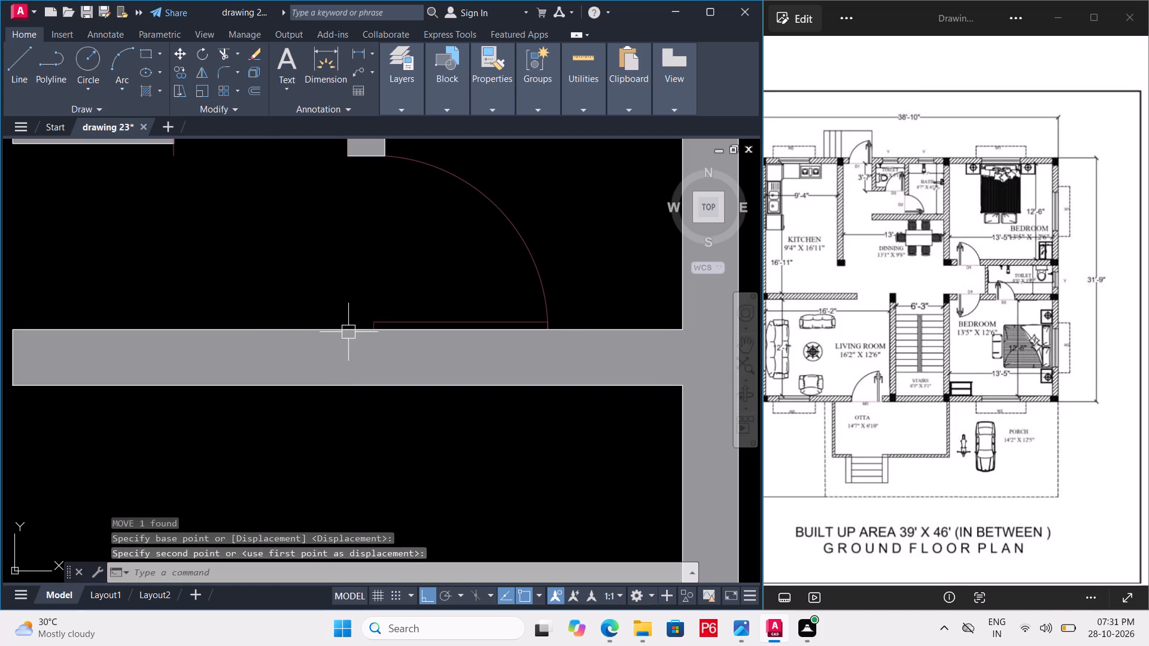
scroll(330, 349, down, 2)
key(ctrl+s)
key(ctrl+s)
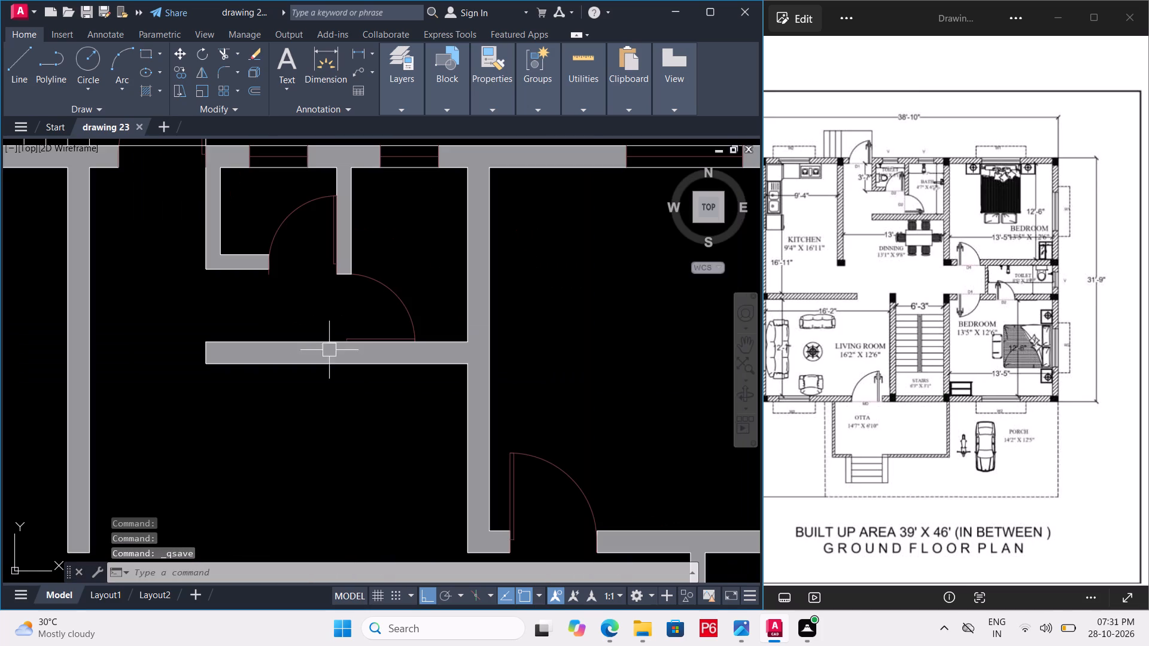
key(ctrl+s)
key(ctrl+s)
key(ctrl+s)
key(ctrl+s)
key(ctrl+s)
key(ctrl+s)
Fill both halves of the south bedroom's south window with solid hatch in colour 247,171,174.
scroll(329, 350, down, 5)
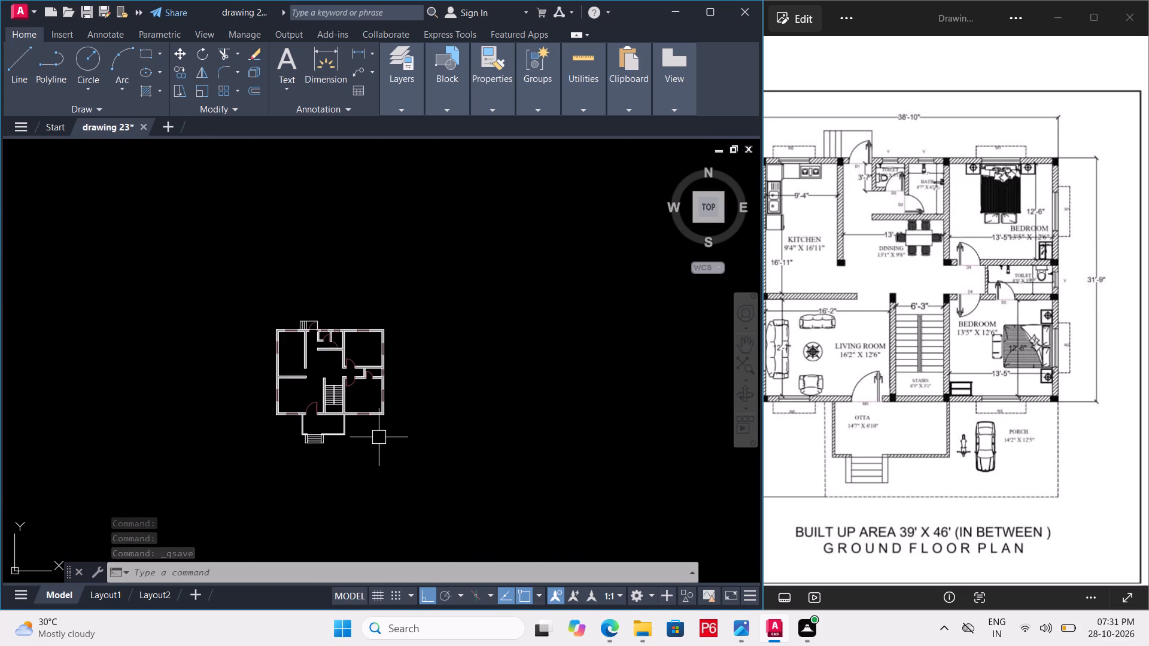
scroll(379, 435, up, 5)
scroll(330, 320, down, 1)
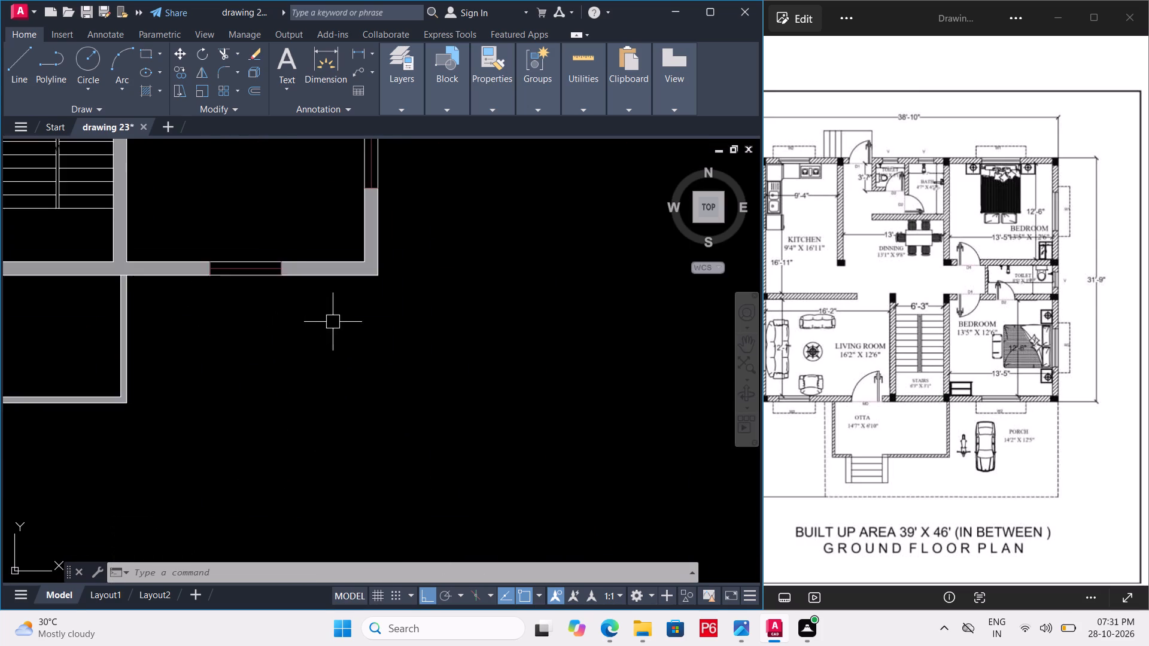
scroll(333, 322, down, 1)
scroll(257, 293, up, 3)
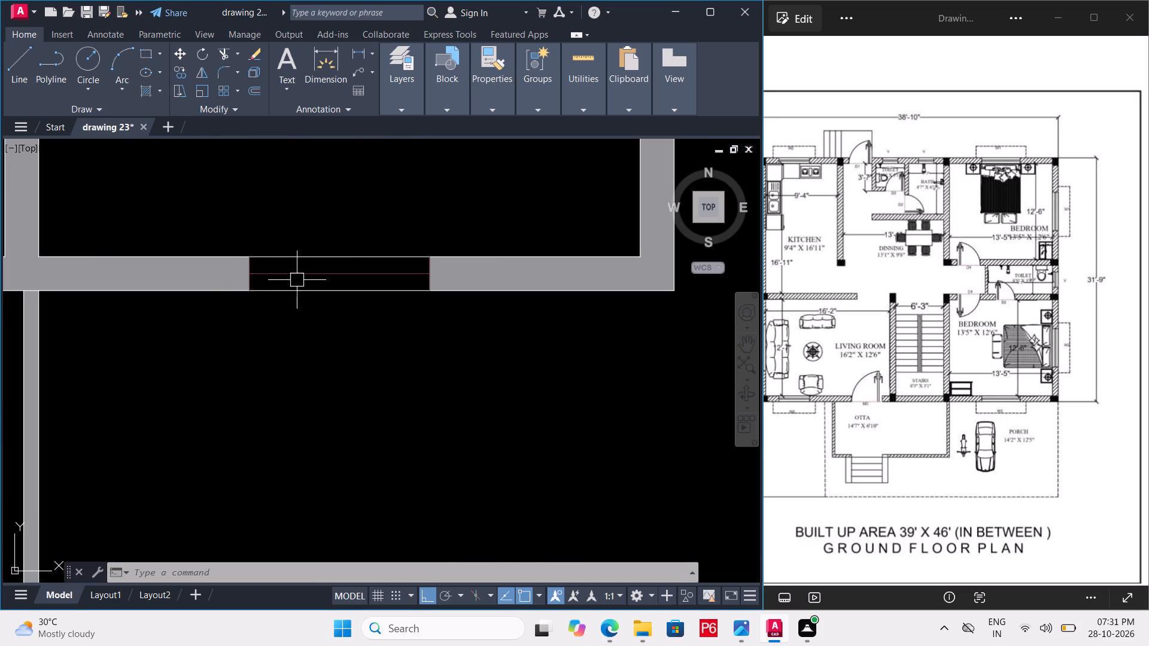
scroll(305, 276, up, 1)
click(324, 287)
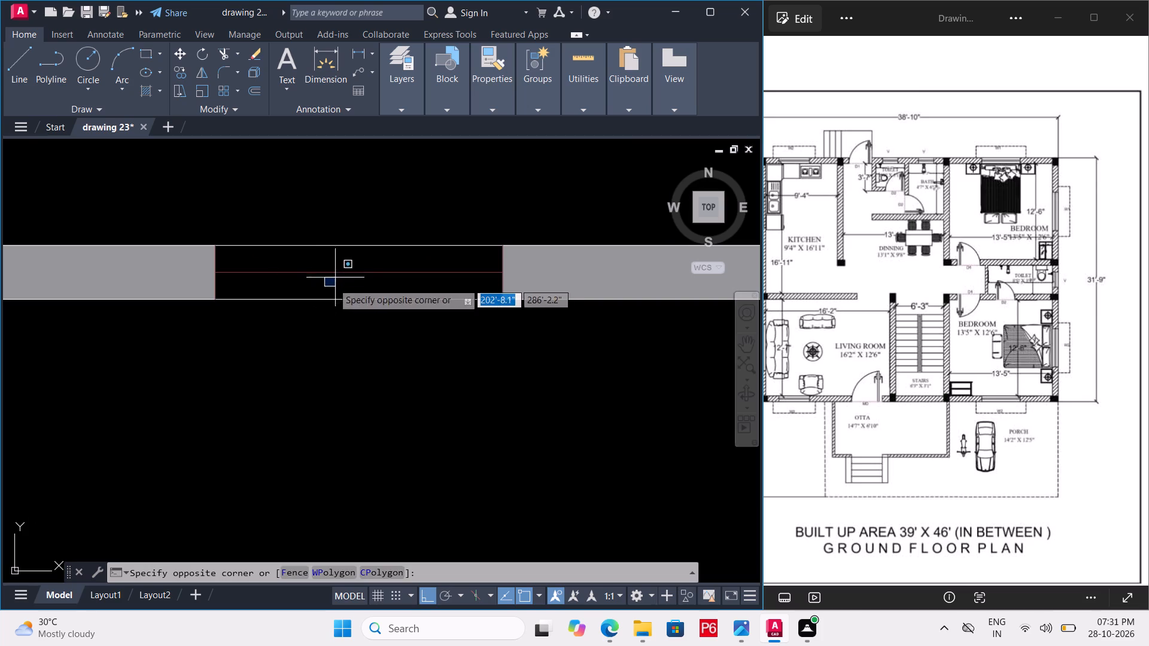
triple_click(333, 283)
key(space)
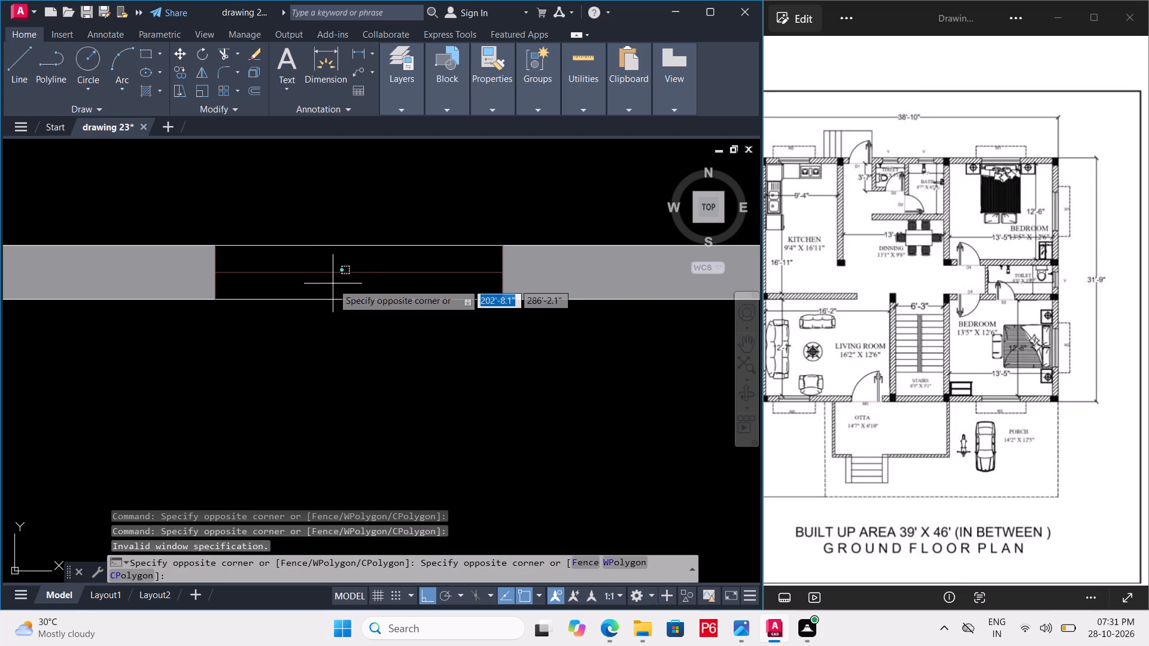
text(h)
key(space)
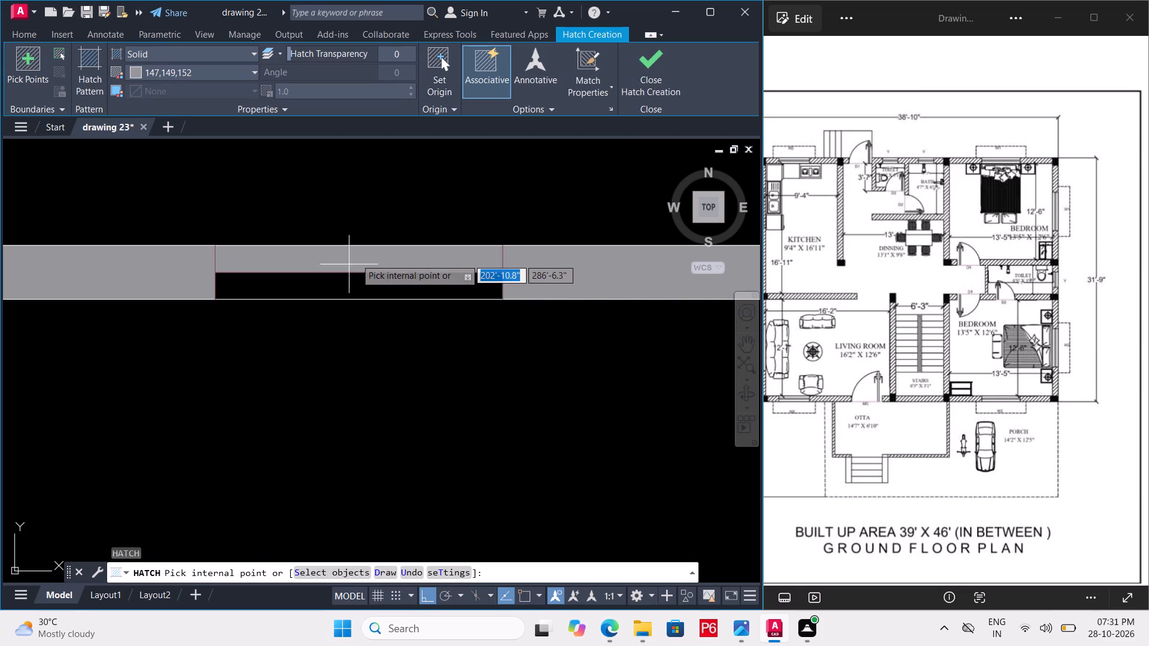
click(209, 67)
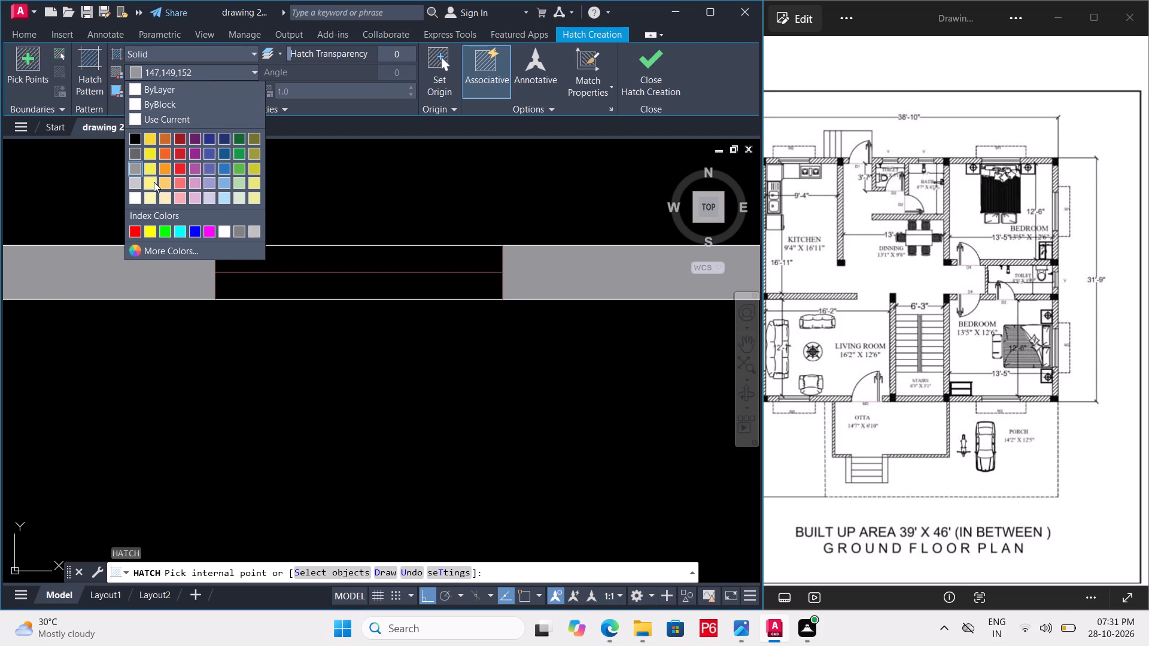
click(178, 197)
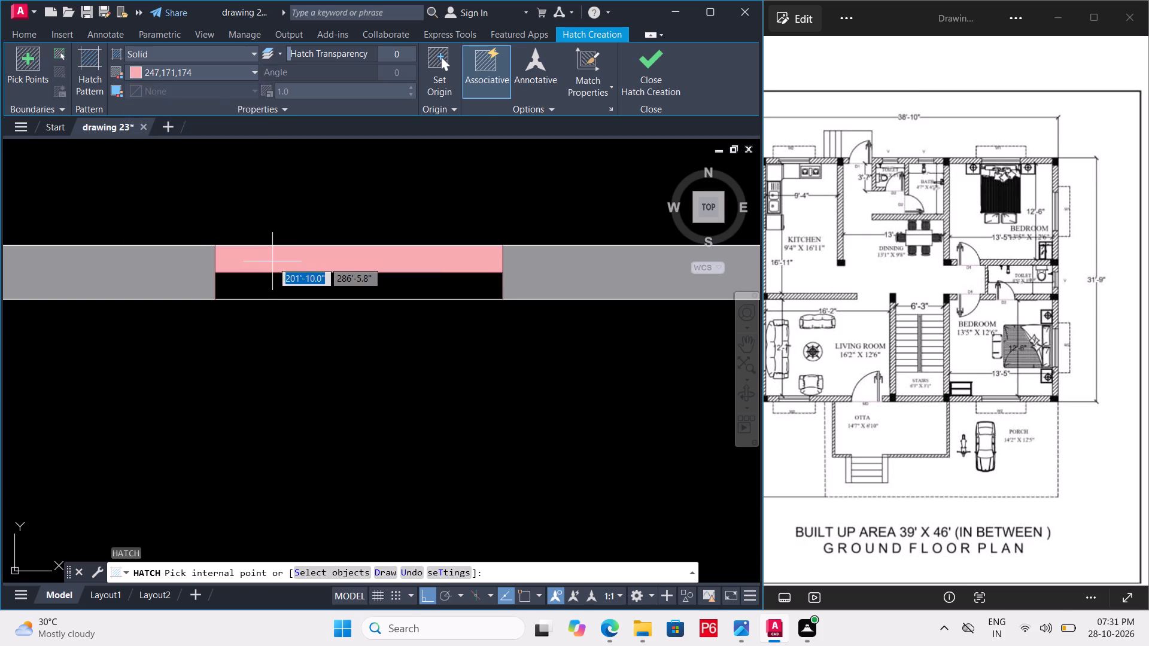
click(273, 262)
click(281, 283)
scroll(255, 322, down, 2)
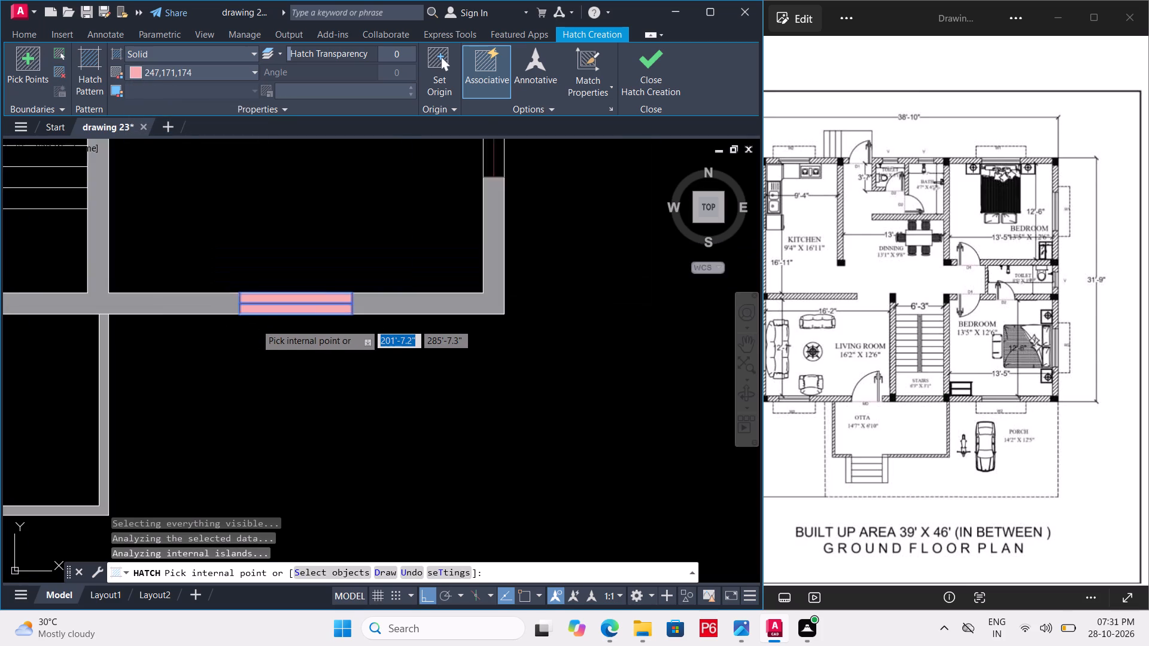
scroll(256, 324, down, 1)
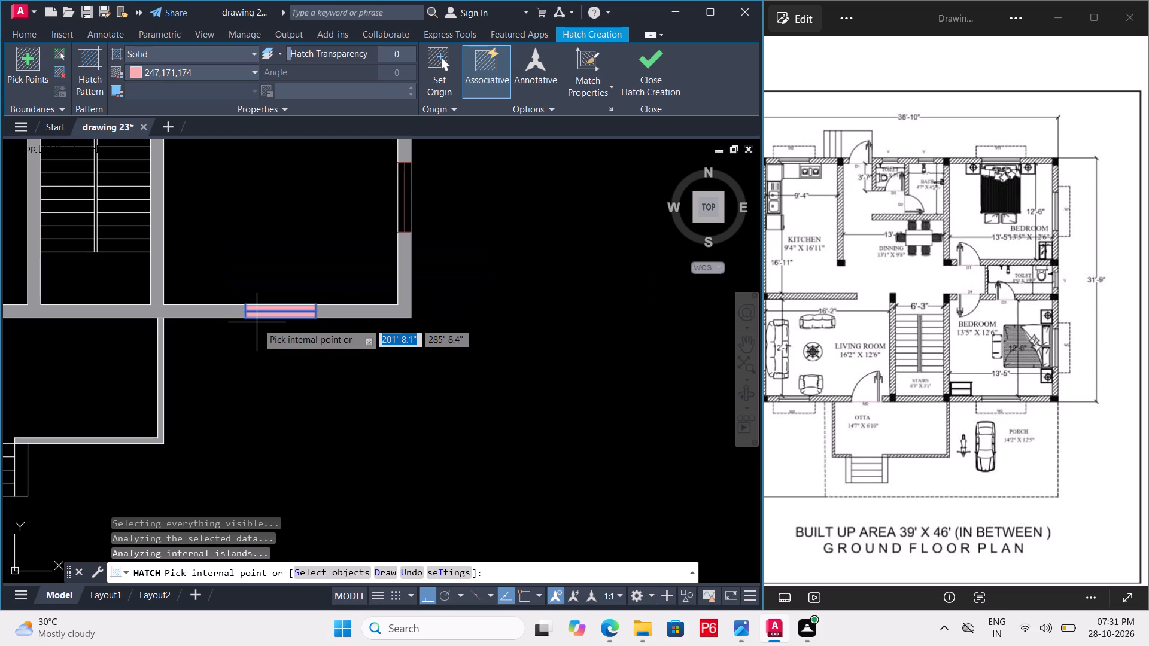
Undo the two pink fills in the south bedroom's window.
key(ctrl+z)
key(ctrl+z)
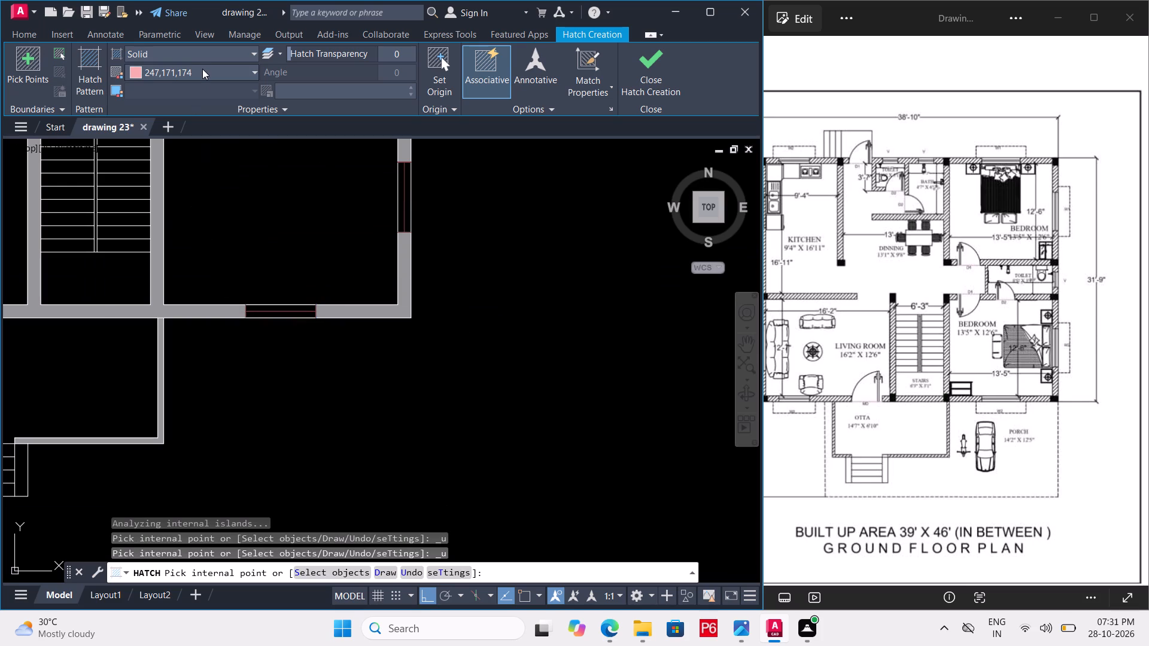
Fill both halves of the south bedroom's south window with solid hatch in colour 149,14,18.
click(202, 69)
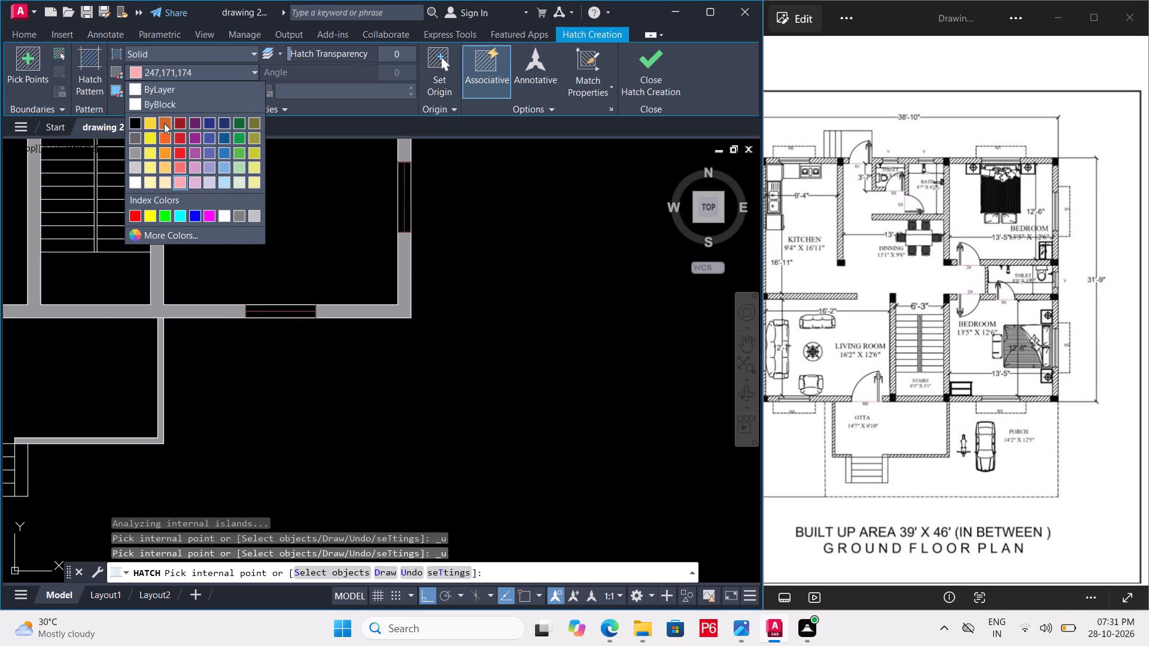
double_click(172, 234)
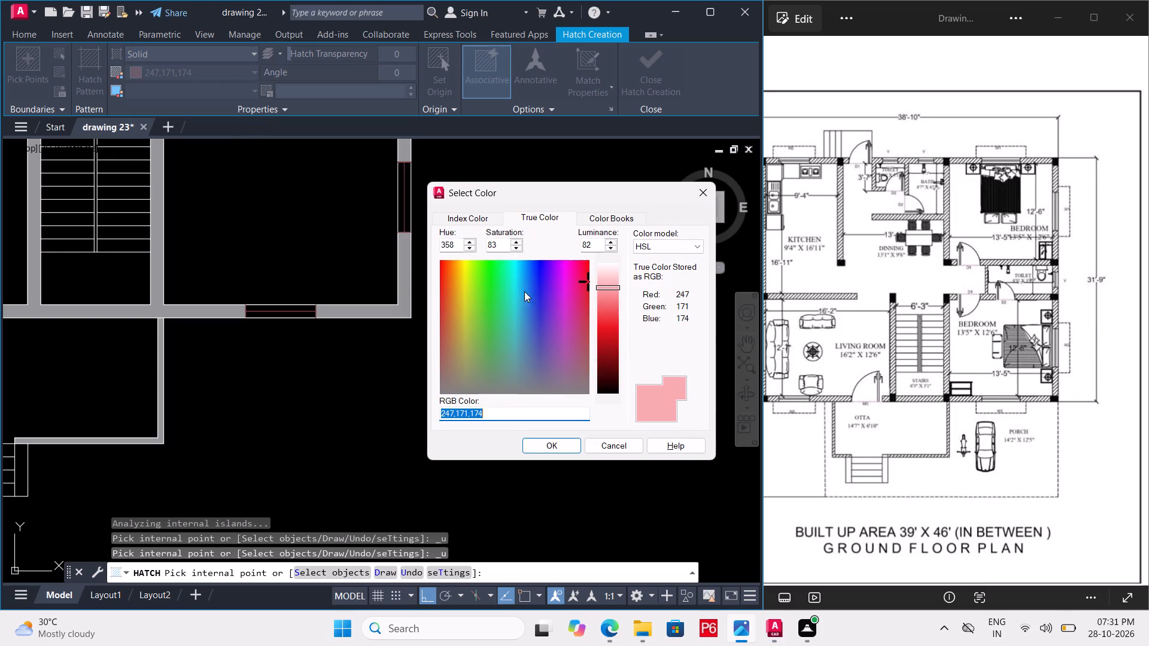
click(606, 325)
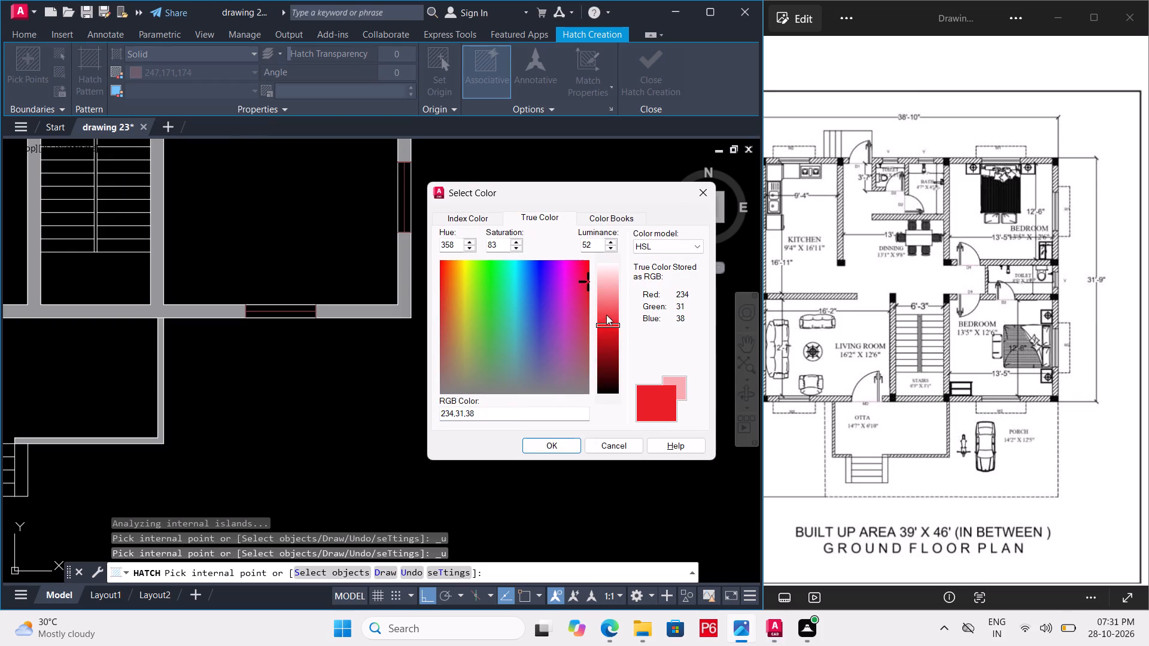
click(608, 352)
click(540, 447)
scroll(287, 316, up, 1)
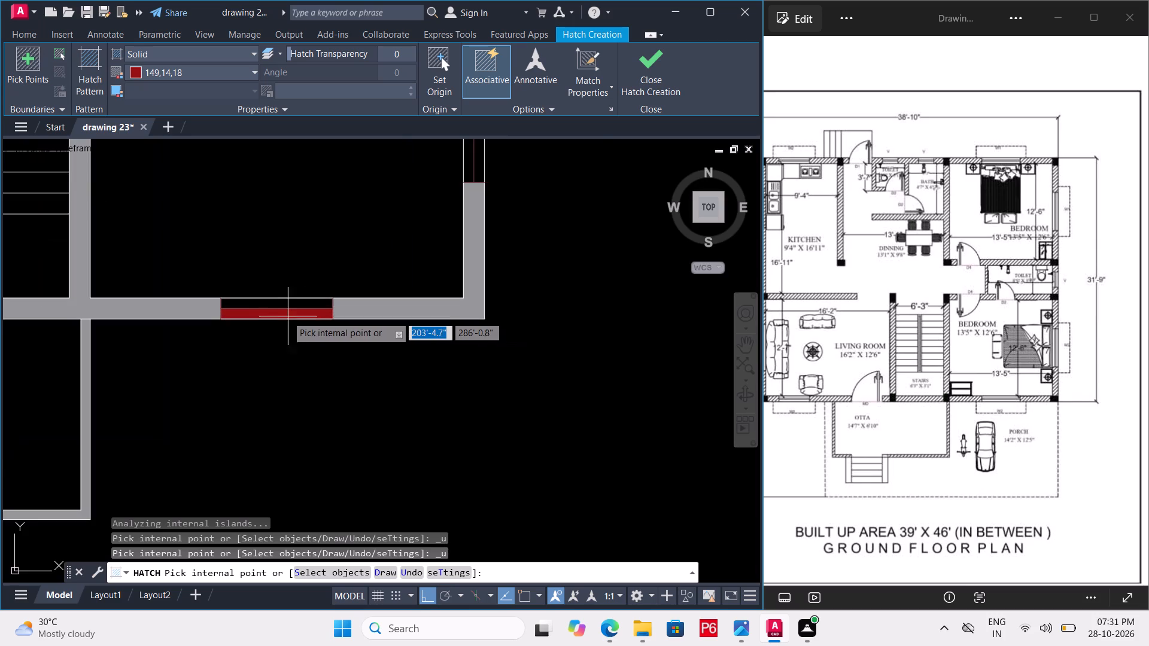
scroll(284, 309, up, 1)
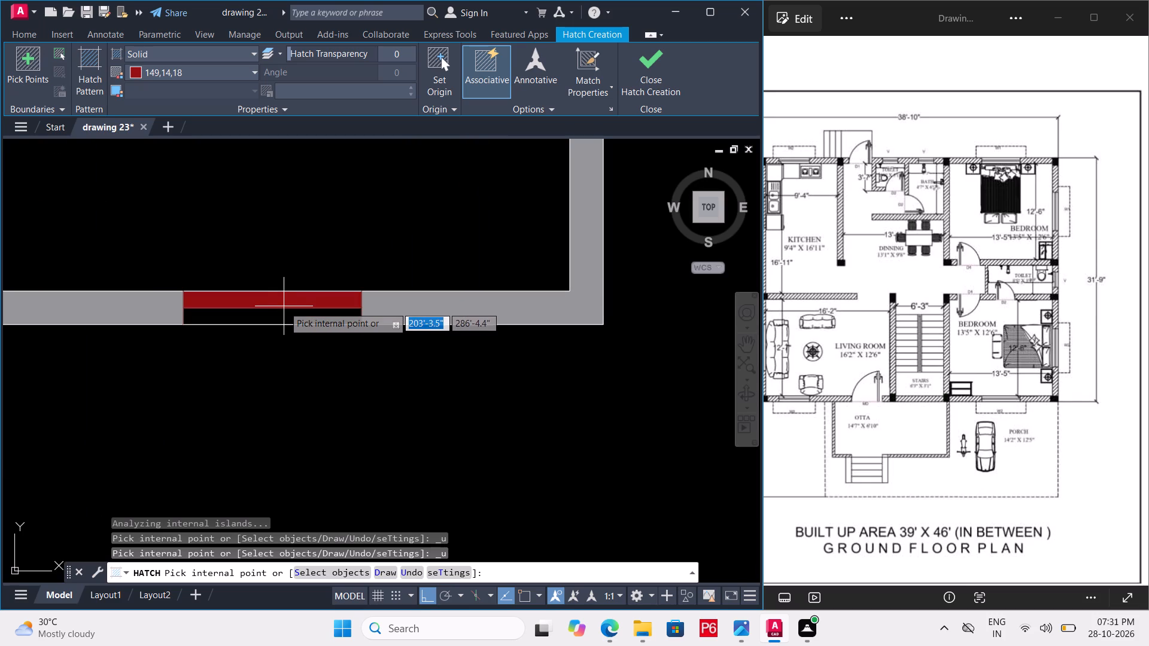
scroll(285, 306, up, 2)
click(297, 300)
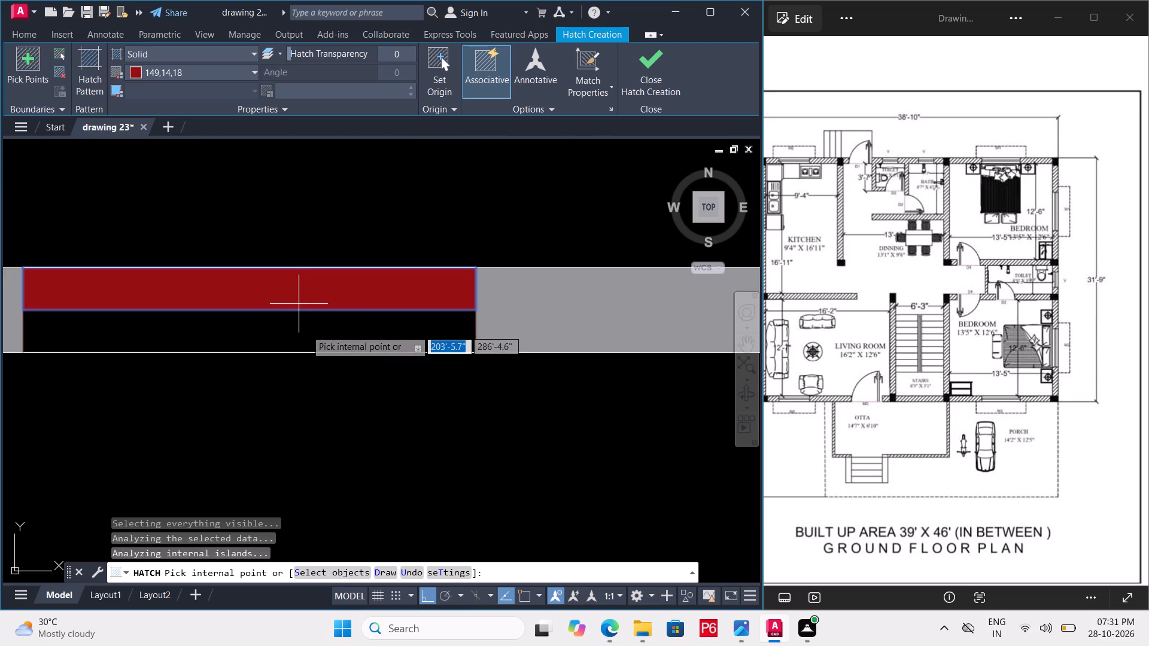
click(310, 339)
Fill both halves of the east windows in the south bedroom and the adjoining toilet with the 149,14,18 solid hatch.
scroll(310, 339, down, 4)
scroll(428, 236, up, 5)
click(391, 237)
click(321, 260)
scroll(370, 345, down, 3)
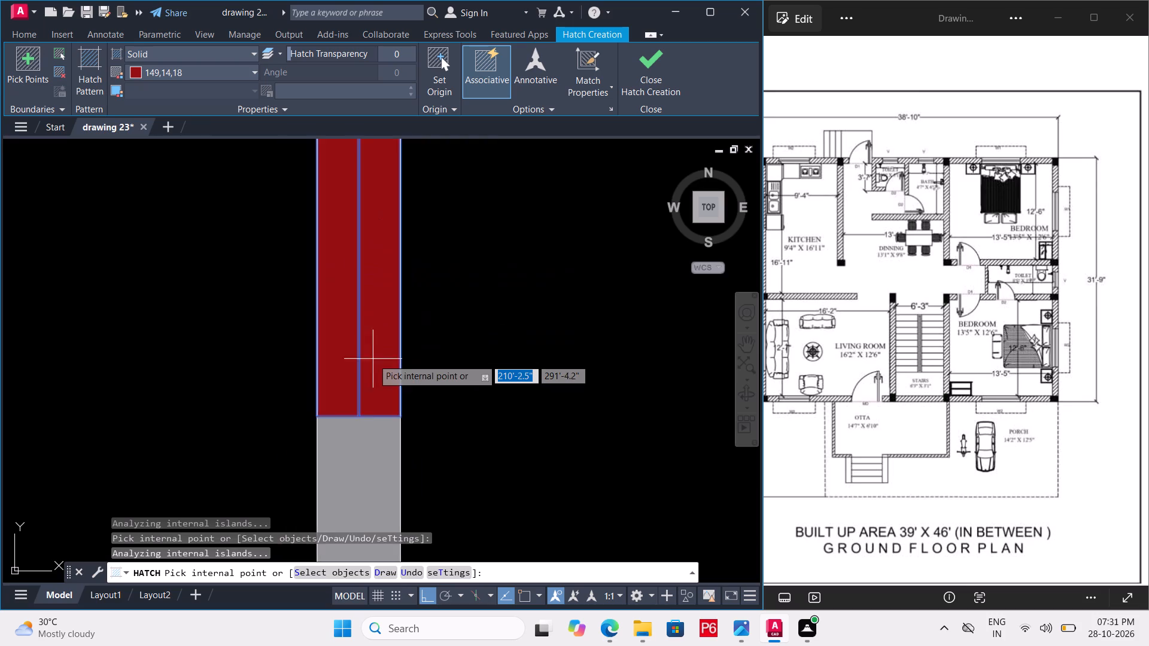
scroll(373, 359, down, 5)
scroll(386, 249, up, 4)
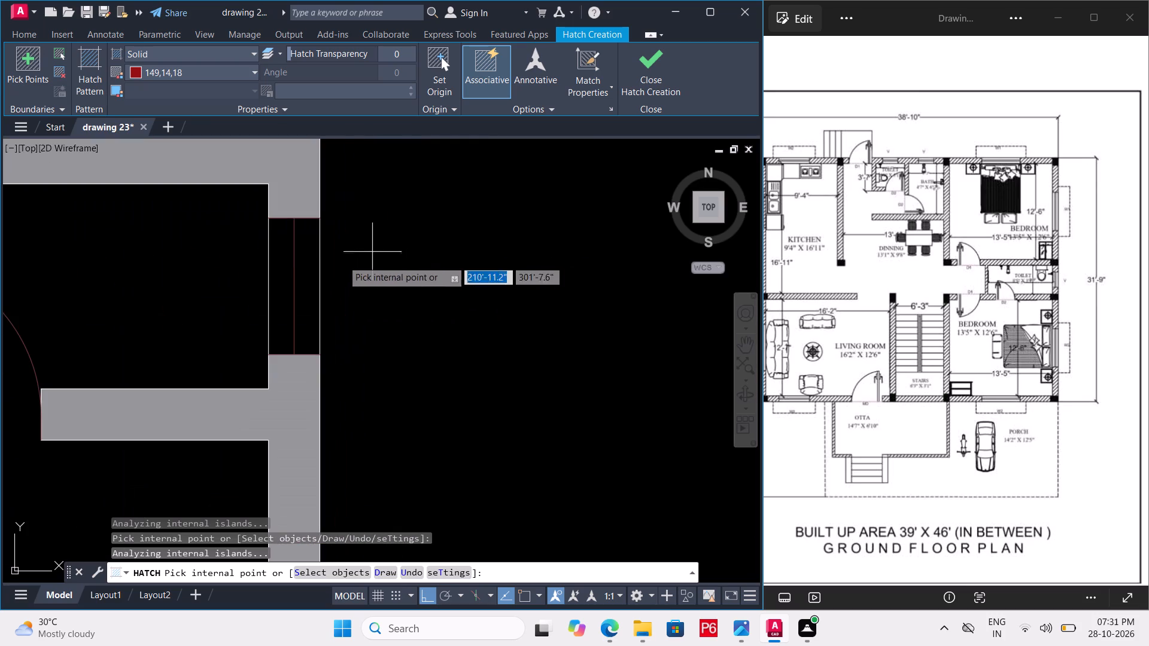
click(303, 280)
click(278, 280)
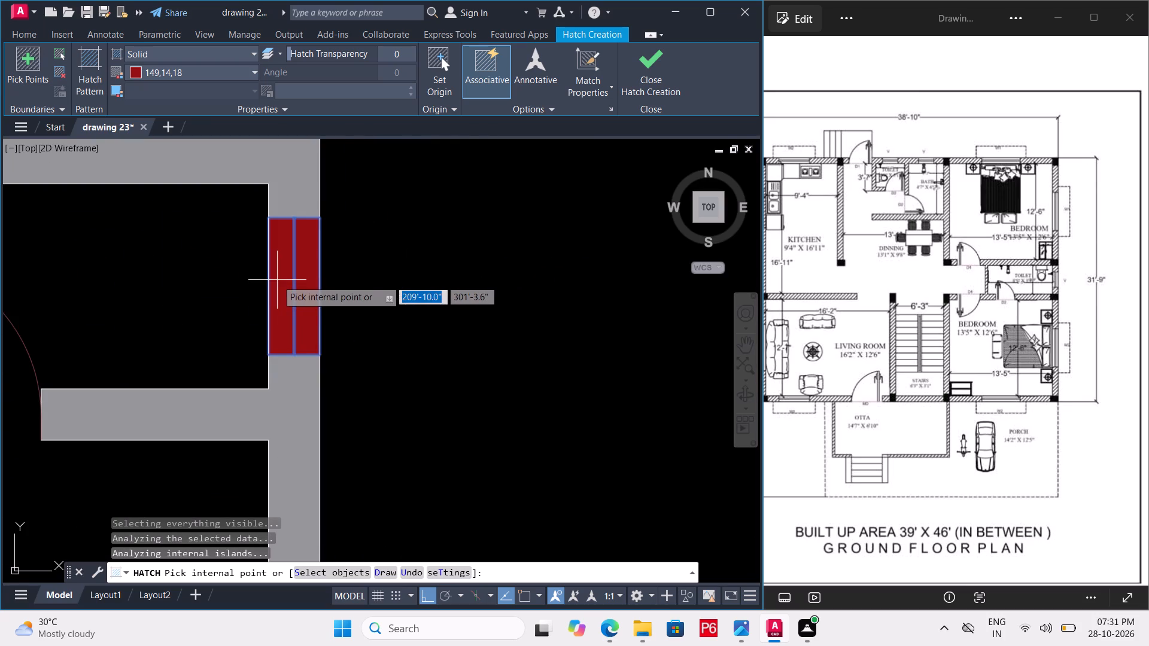
Fill both halves of the north bedroom's east and north windows with the 149,14,18 solid hatch.
scroll(311, 285, down, 1)
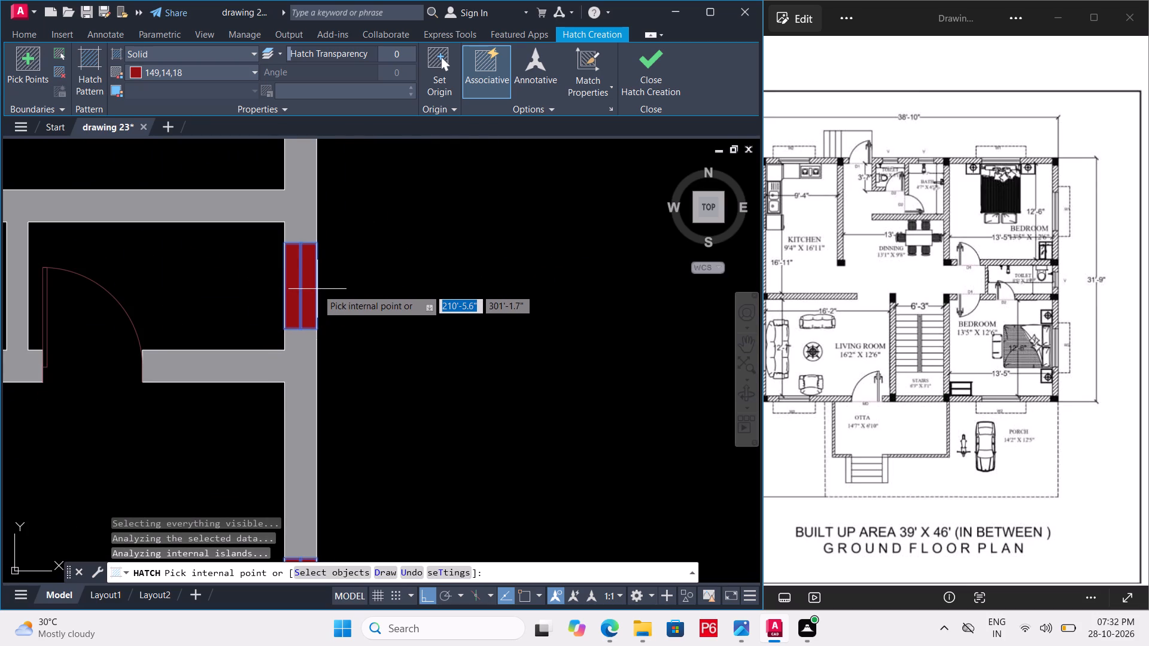
scroll(317, 289, down, 3)
scroll(309, 191, up, 4)
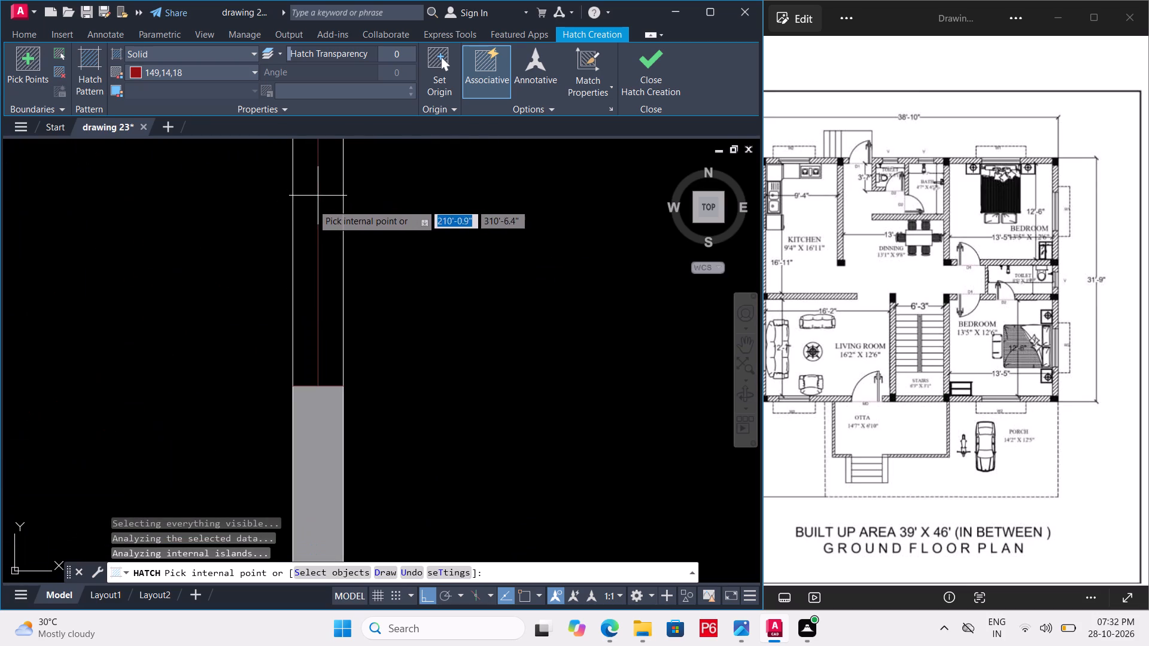
click(305, 212)
double_click(327, 230)
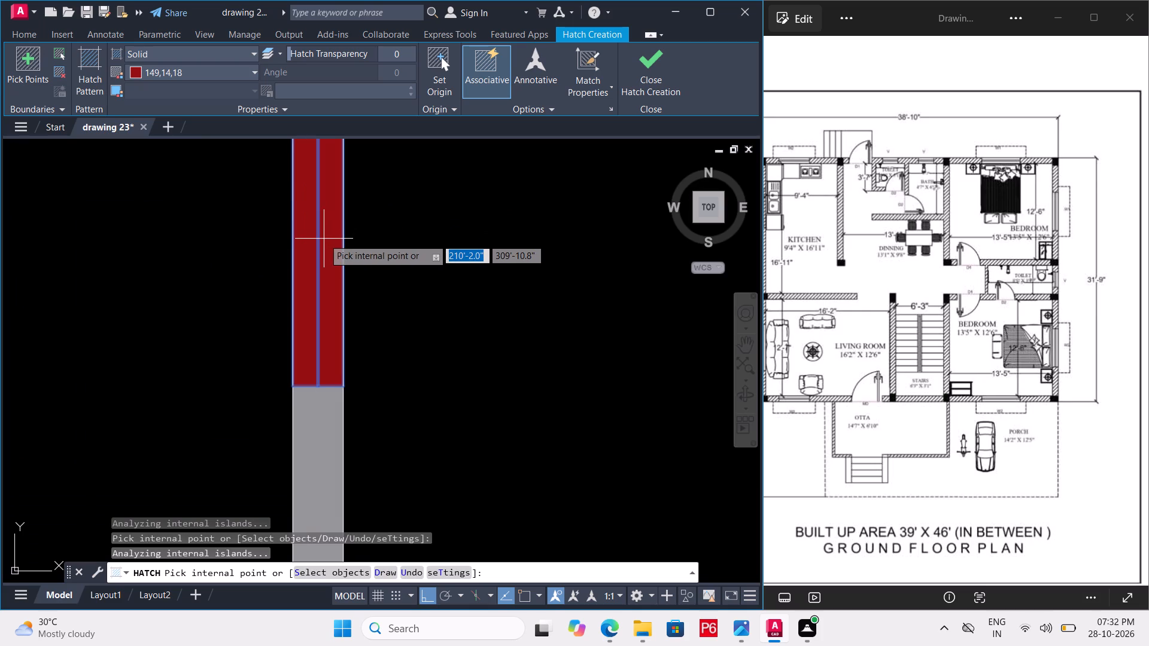
scroll(324, 239, down, 5)
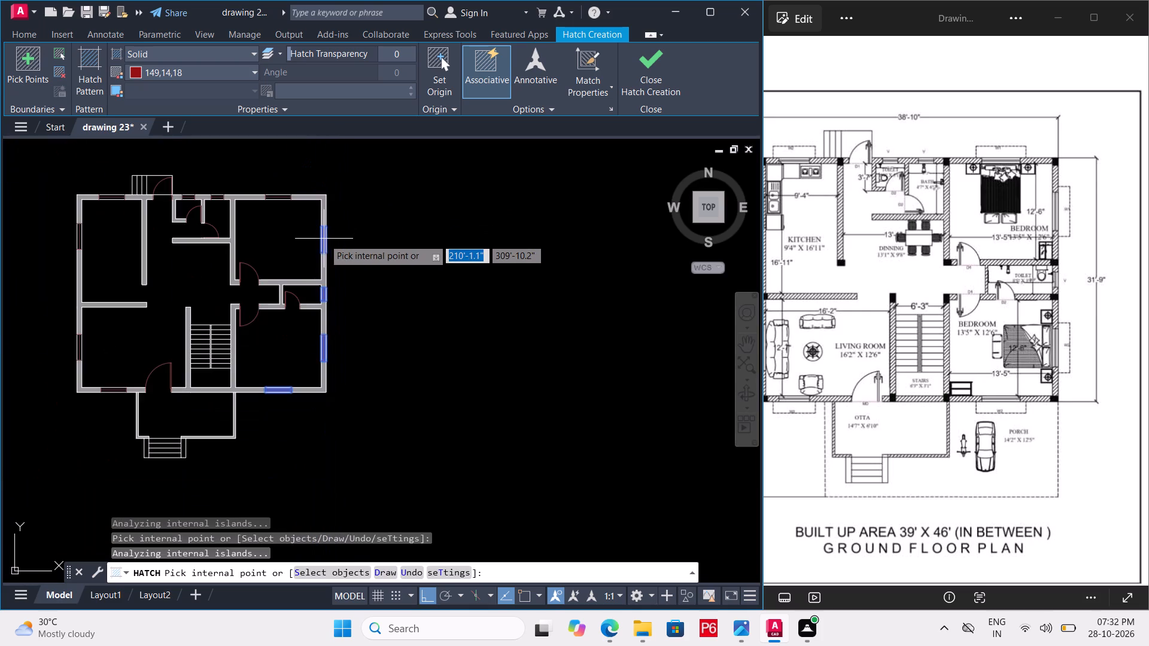
scroll(284, 184, up, 4)
scroll(281, 263, up, 2)
click(288, 252)
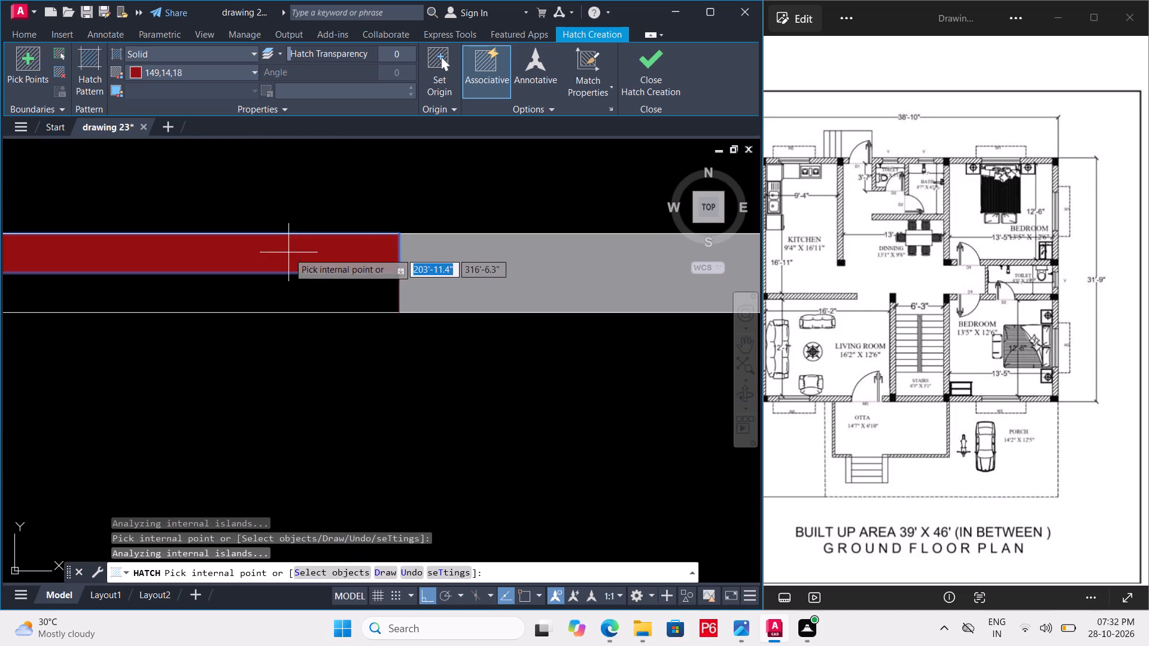
click(302, 294)
Fill both halves of the bath's north window with the 149,14,18 solid hatch.
scroll(427, 236, down, 6)
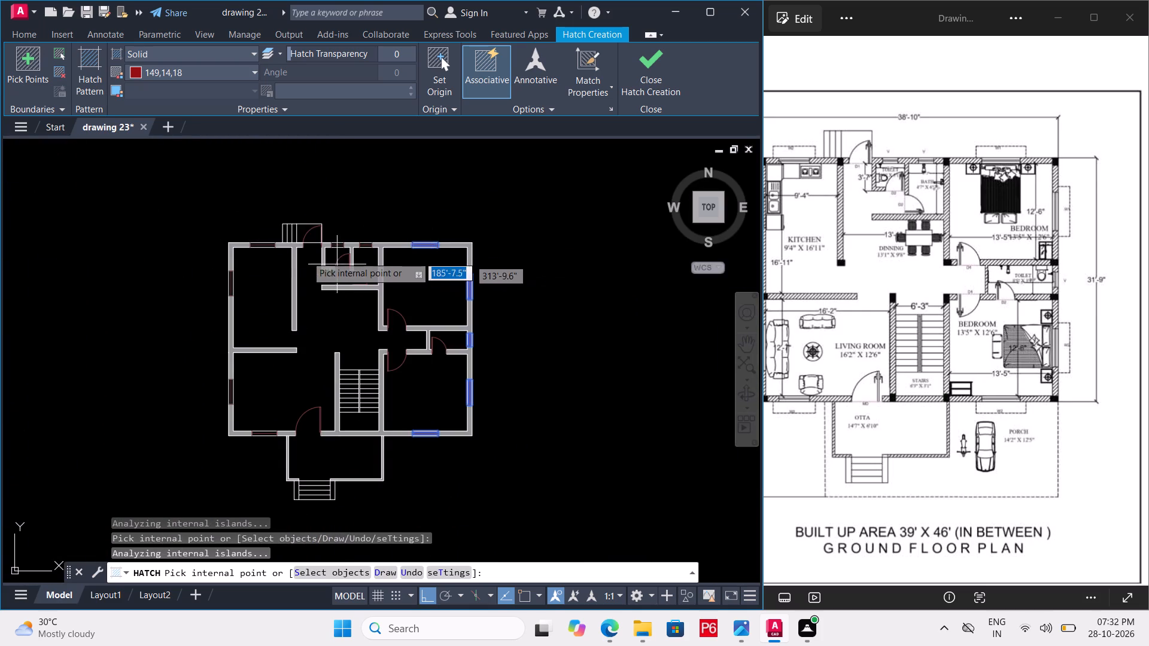
scroll(306, 256, up, 5)
scroll(313, 281, down, 2)
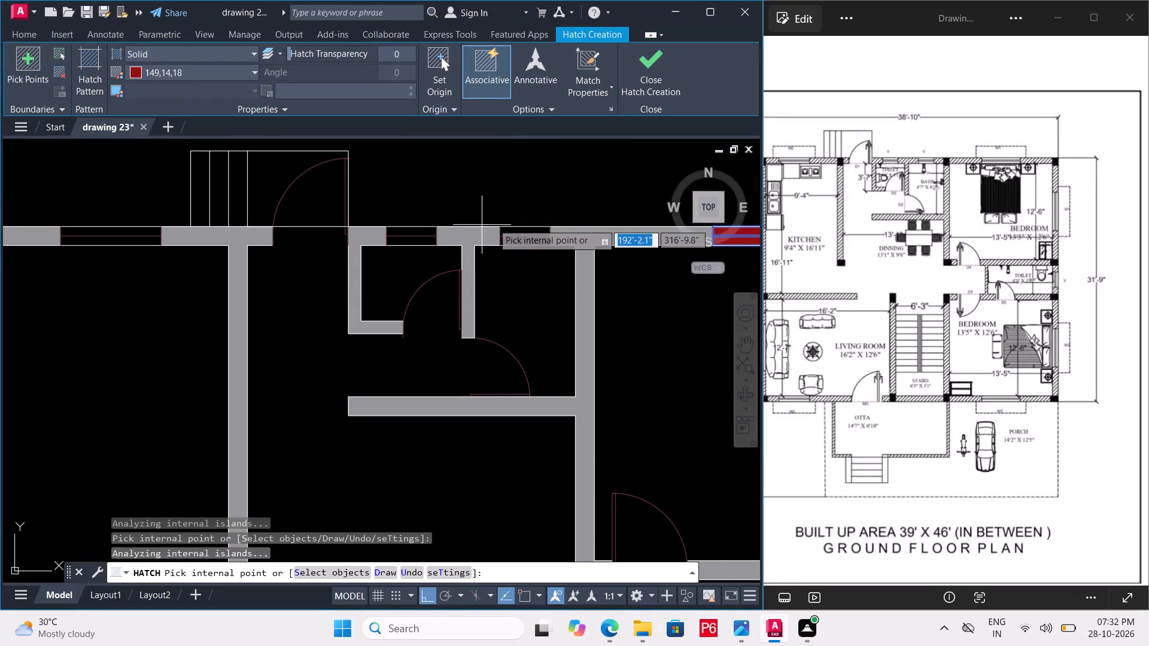
scroll(493, 223, up, 1)
click(534, 238)
click(540, 251)
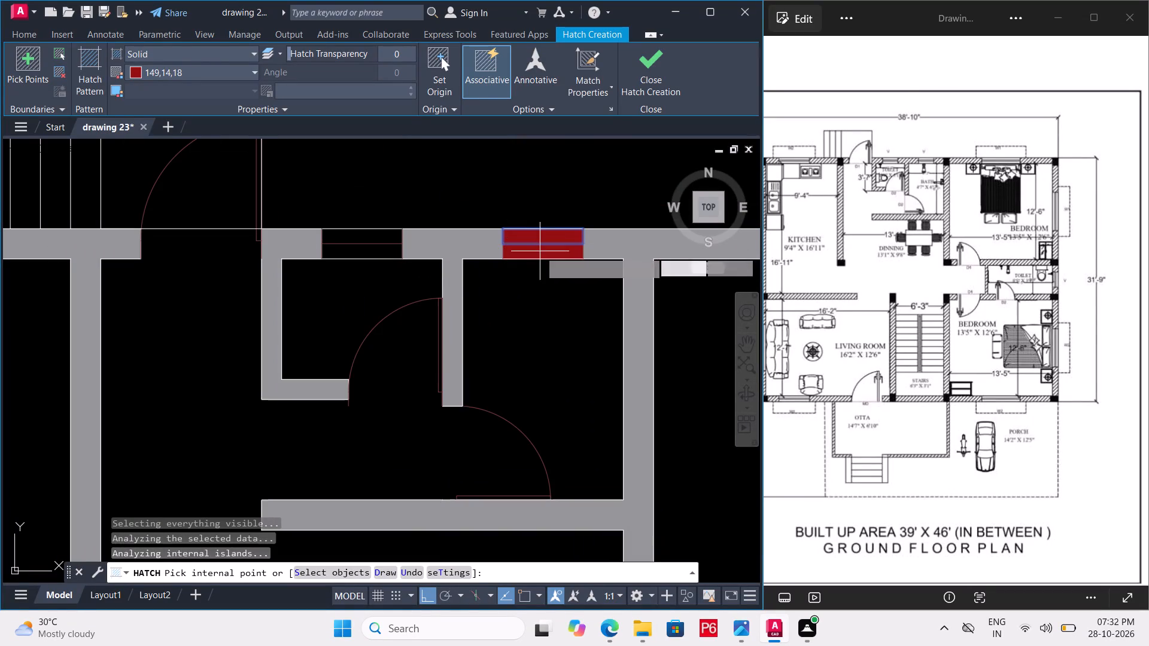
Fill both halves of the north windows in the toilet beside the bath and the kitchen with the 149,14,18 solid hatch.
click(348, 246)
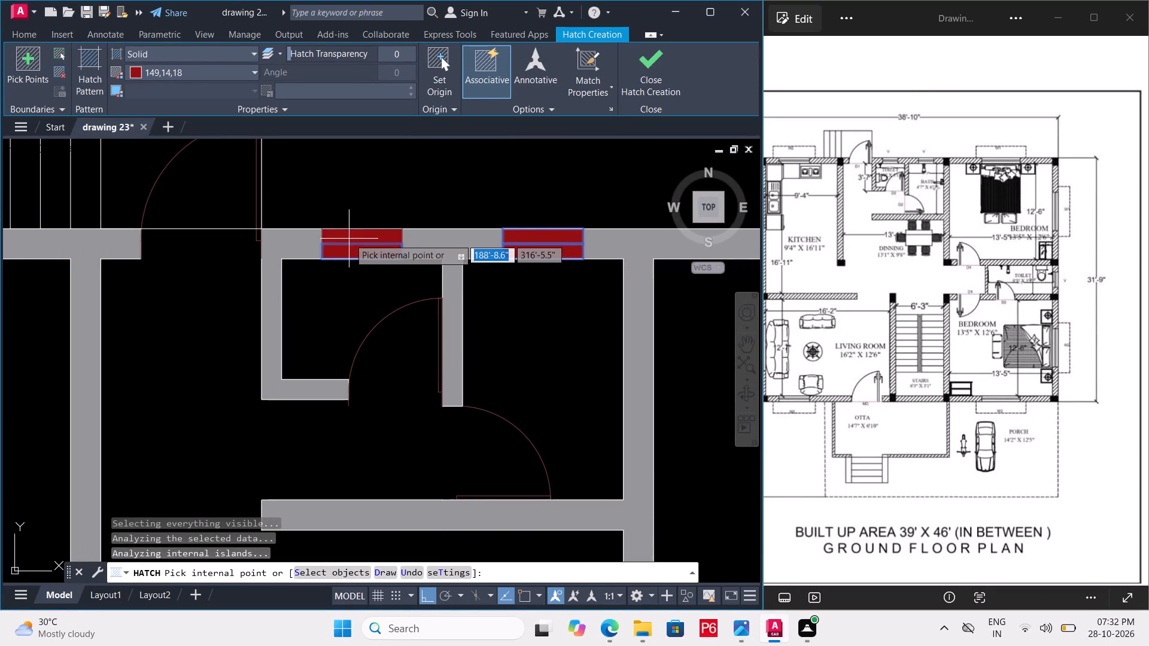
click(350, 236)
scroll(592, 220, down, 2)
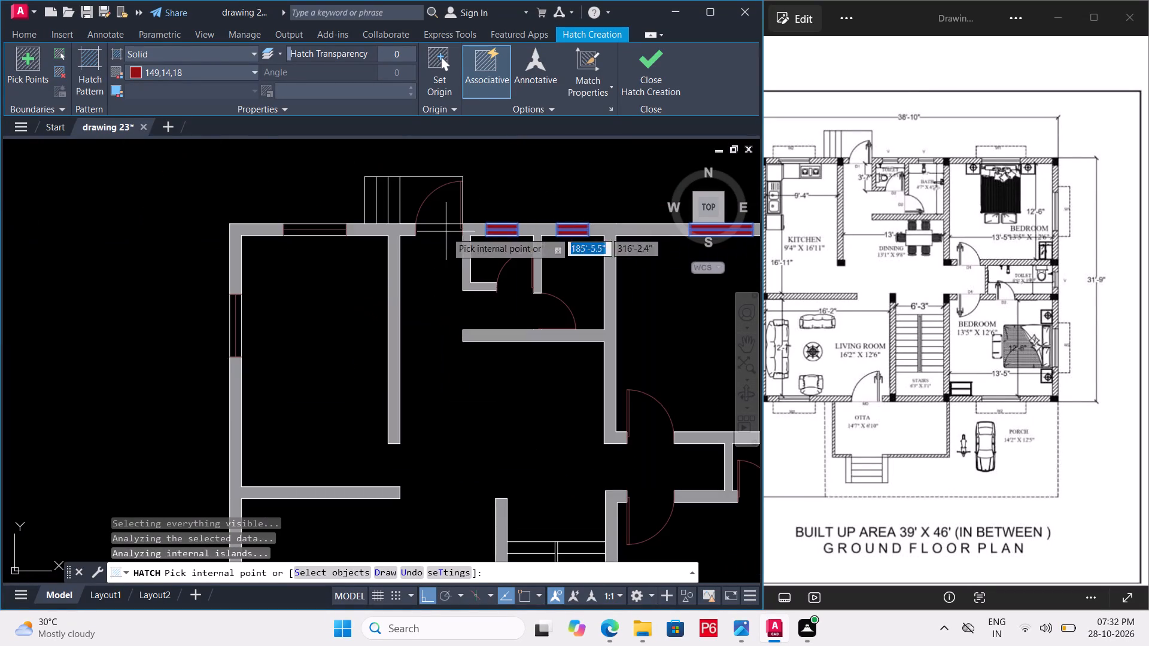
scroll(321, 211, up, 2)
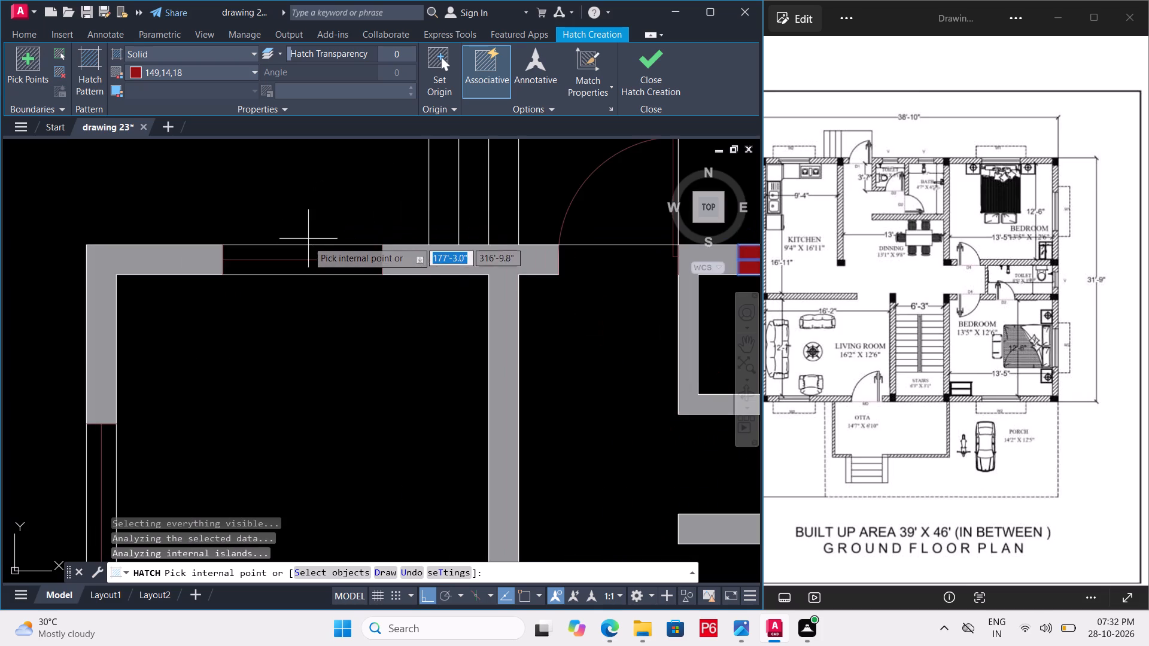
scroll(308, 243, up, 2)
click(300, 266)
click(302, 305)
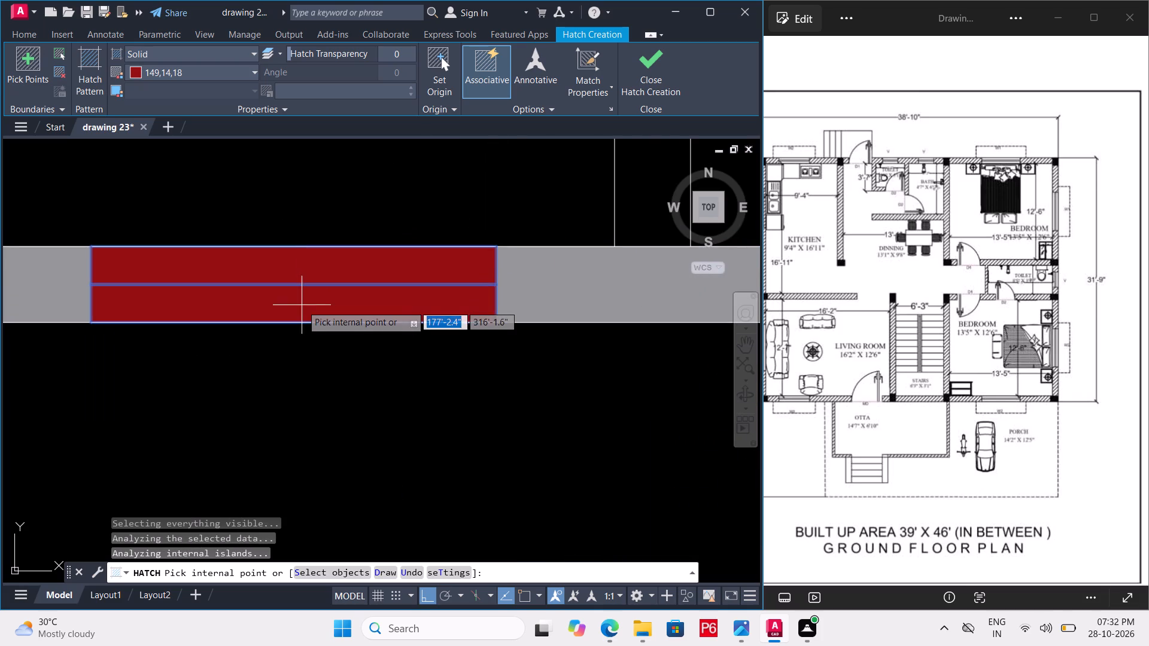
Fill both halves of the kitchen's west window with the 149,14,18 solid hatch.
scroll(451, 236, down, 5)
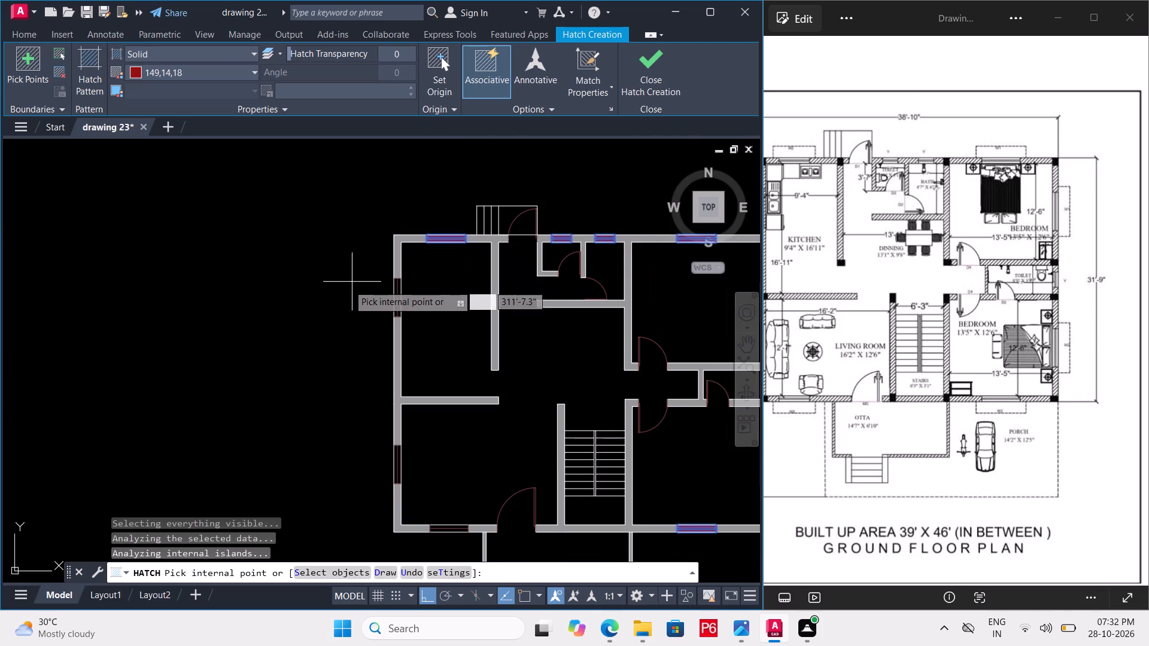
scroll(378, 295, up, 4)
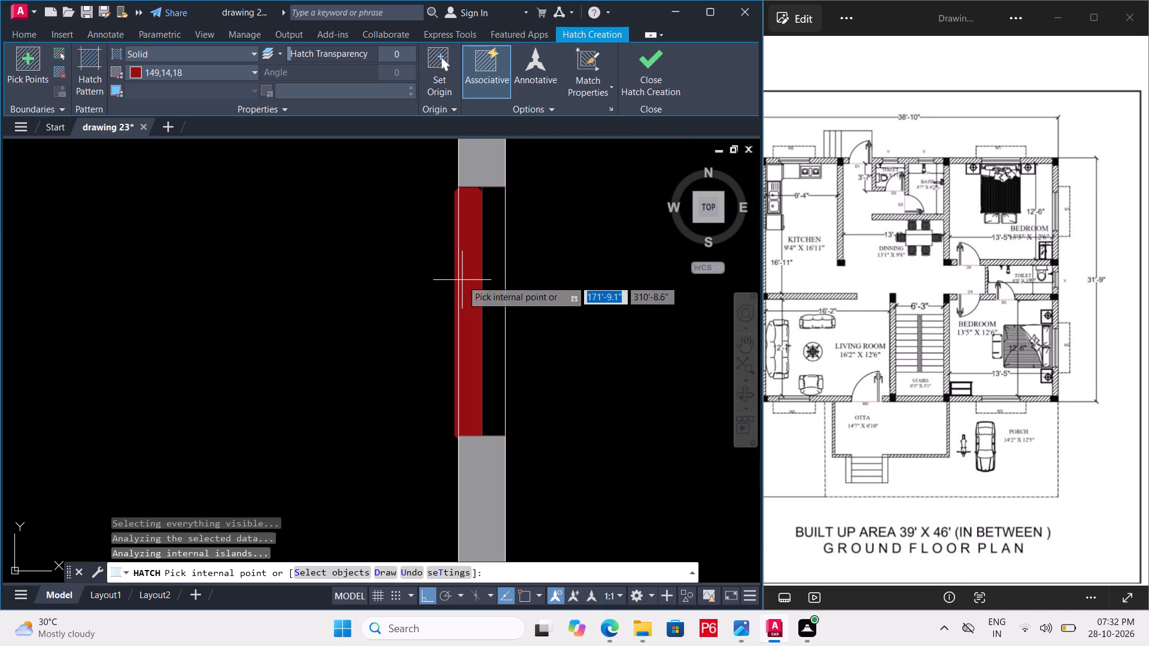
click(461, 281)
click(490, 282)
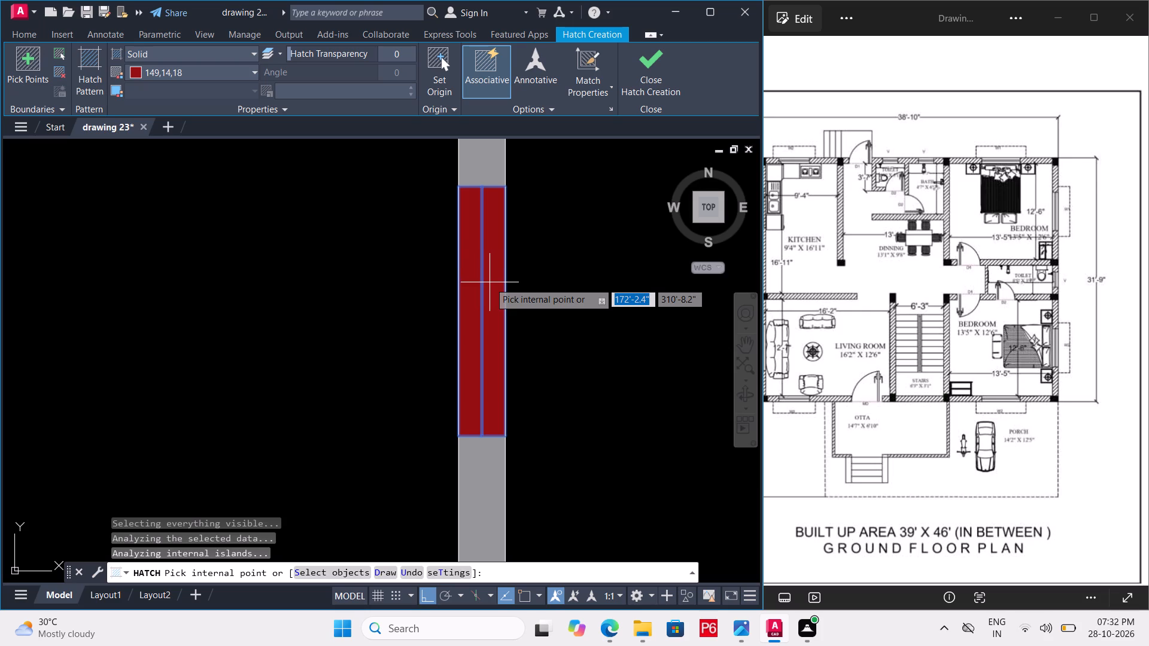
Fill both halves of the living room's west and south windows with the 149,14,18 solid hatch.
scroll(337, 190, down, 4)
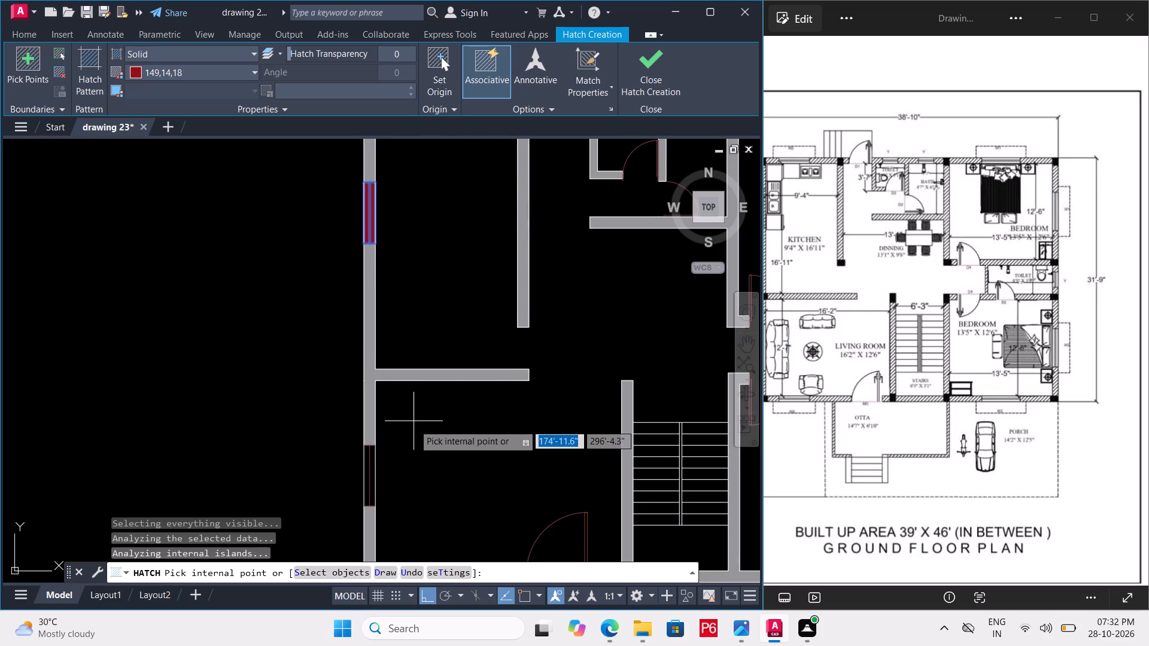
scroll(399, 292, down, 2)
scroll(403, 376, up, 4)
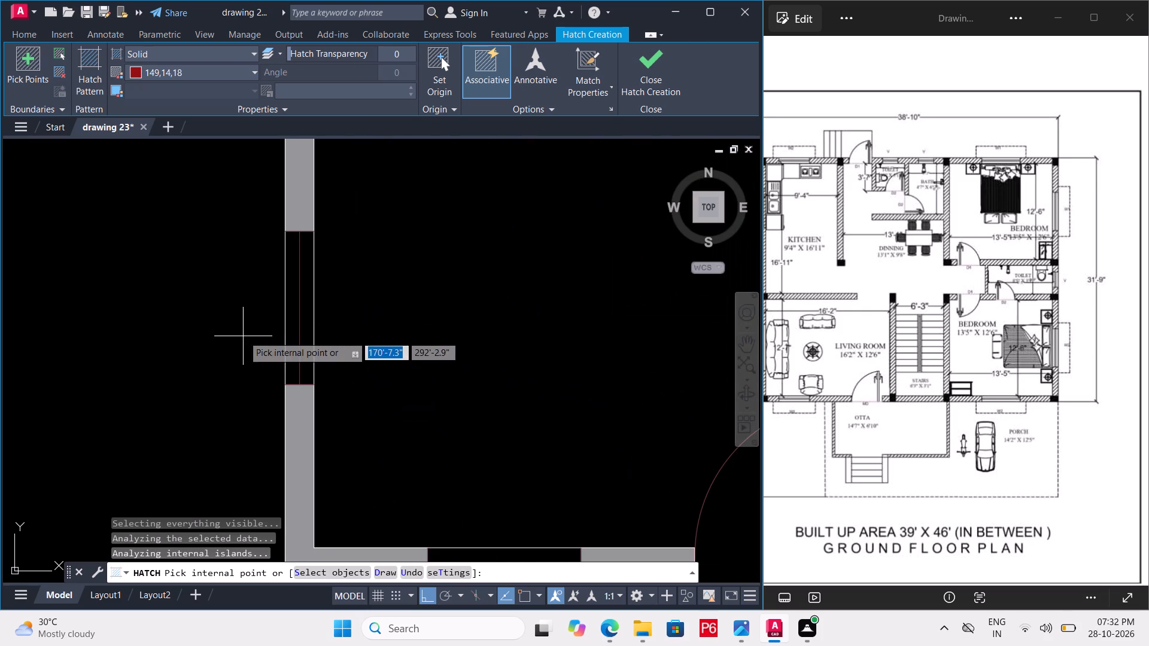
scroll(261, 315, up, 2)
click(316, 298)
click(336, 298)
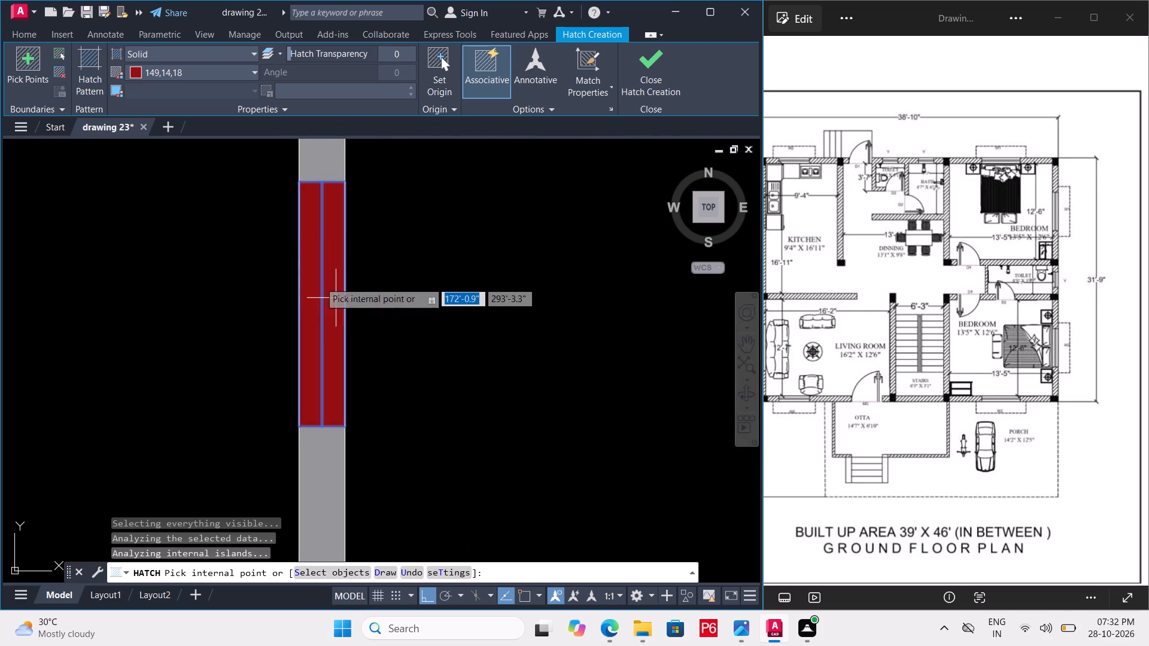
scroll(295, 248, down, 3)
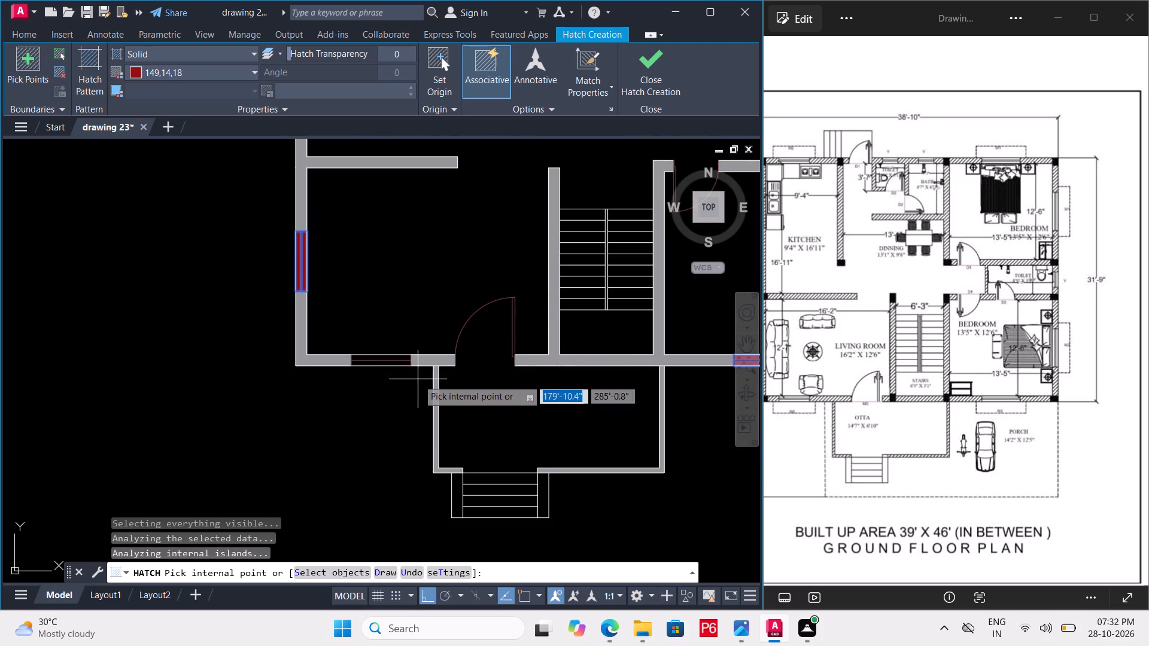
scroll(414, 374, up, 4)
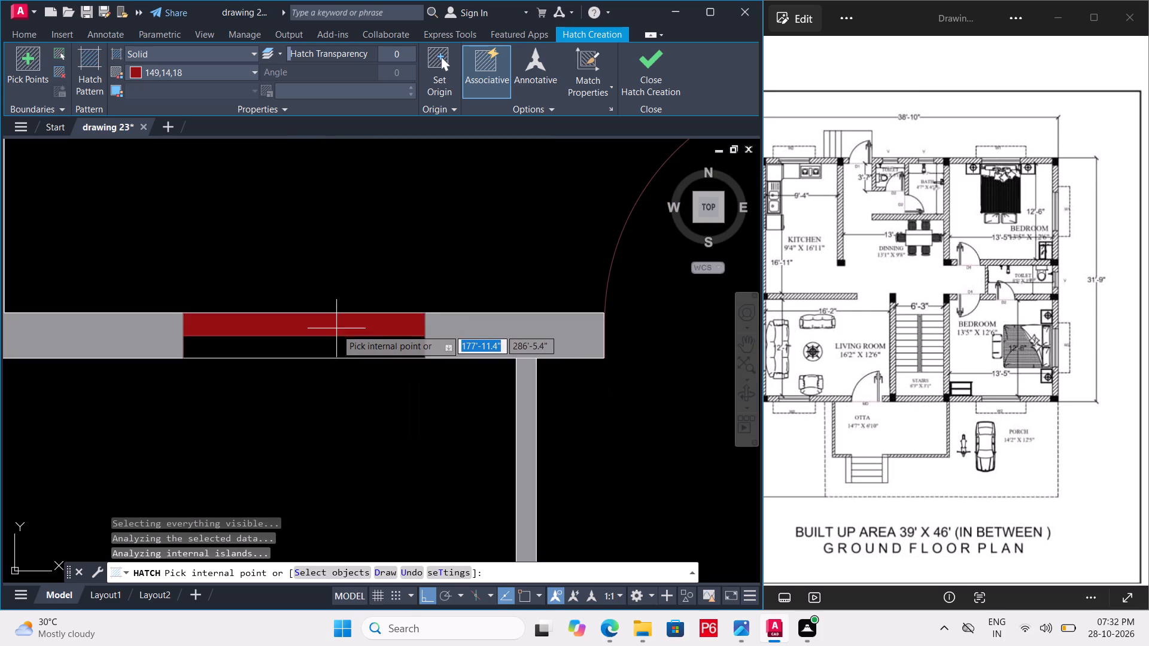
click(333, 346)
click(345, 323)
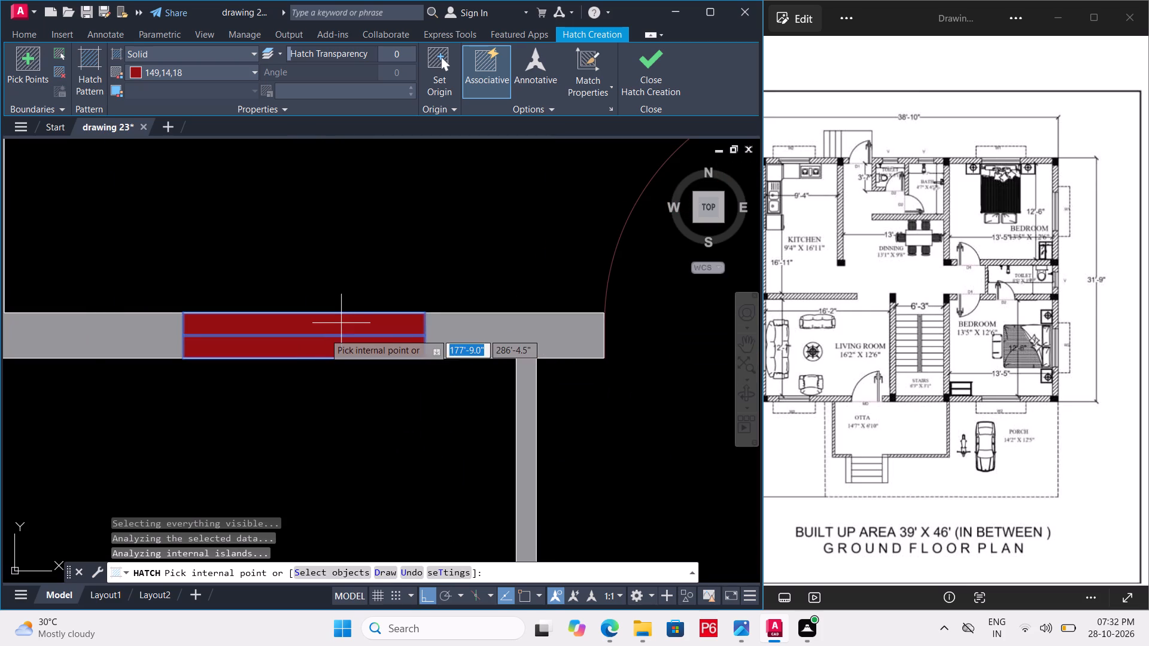
Undo all the solid 149,14,18 window fills around the plan and end the hatch command.
scroll(324, 333, down, 1)
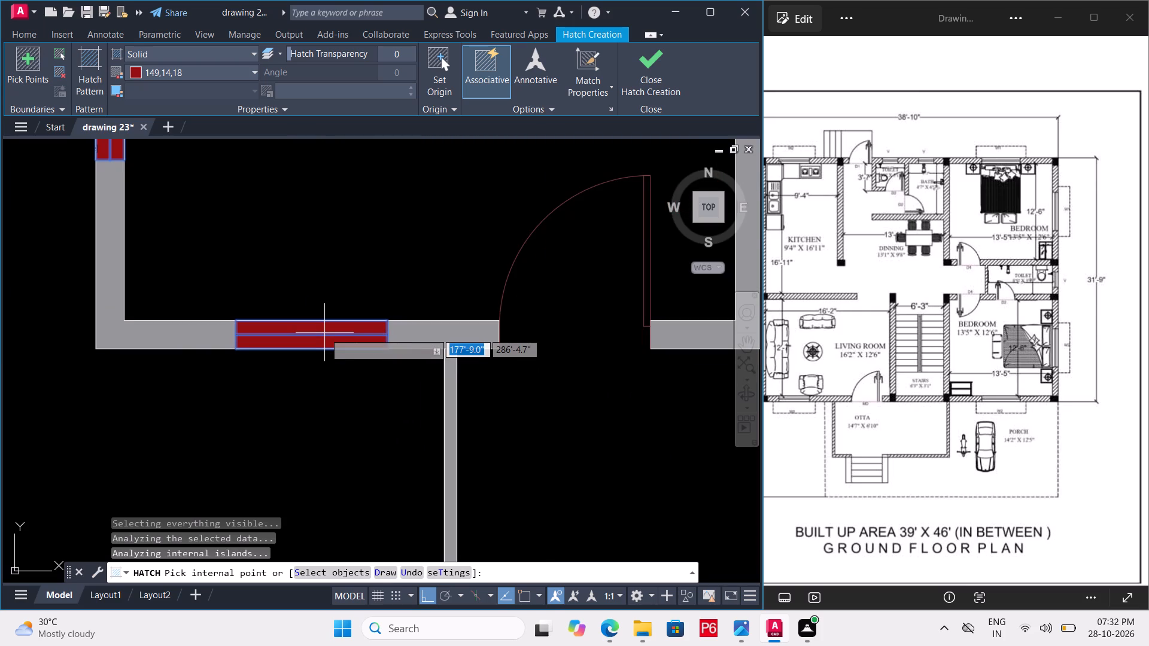
key(ctrl+z)
key(ctrl+z)
key(ctrl+z)
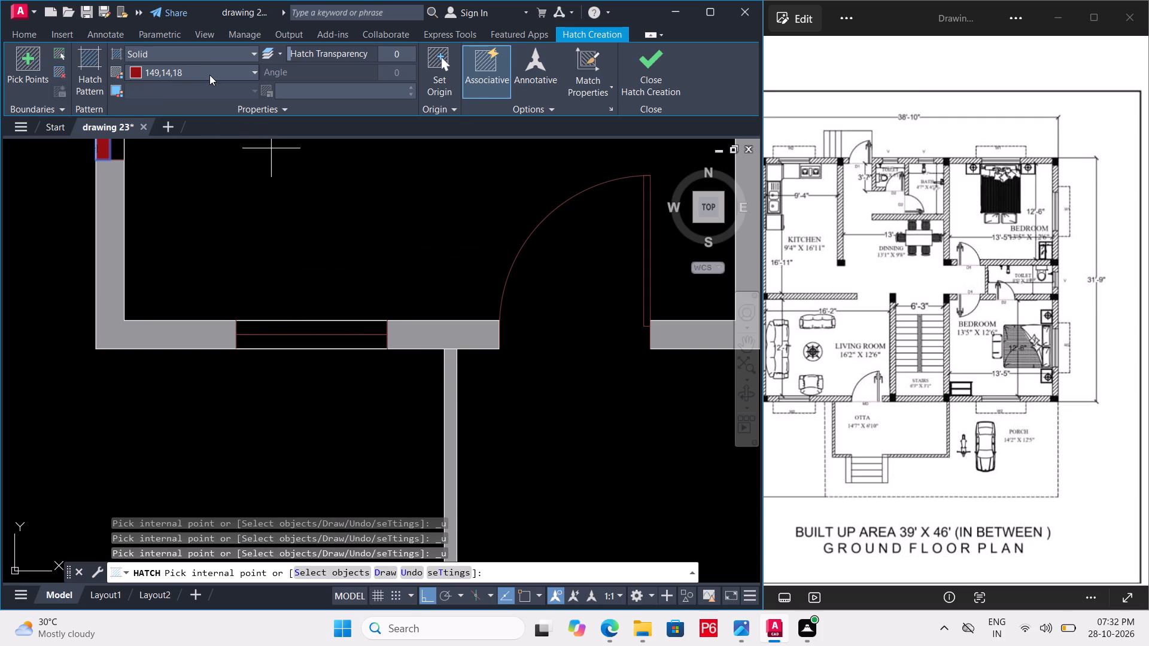
ctrl+scroll(176, 225, down, 4)
scroll(201, 301, down, 3)
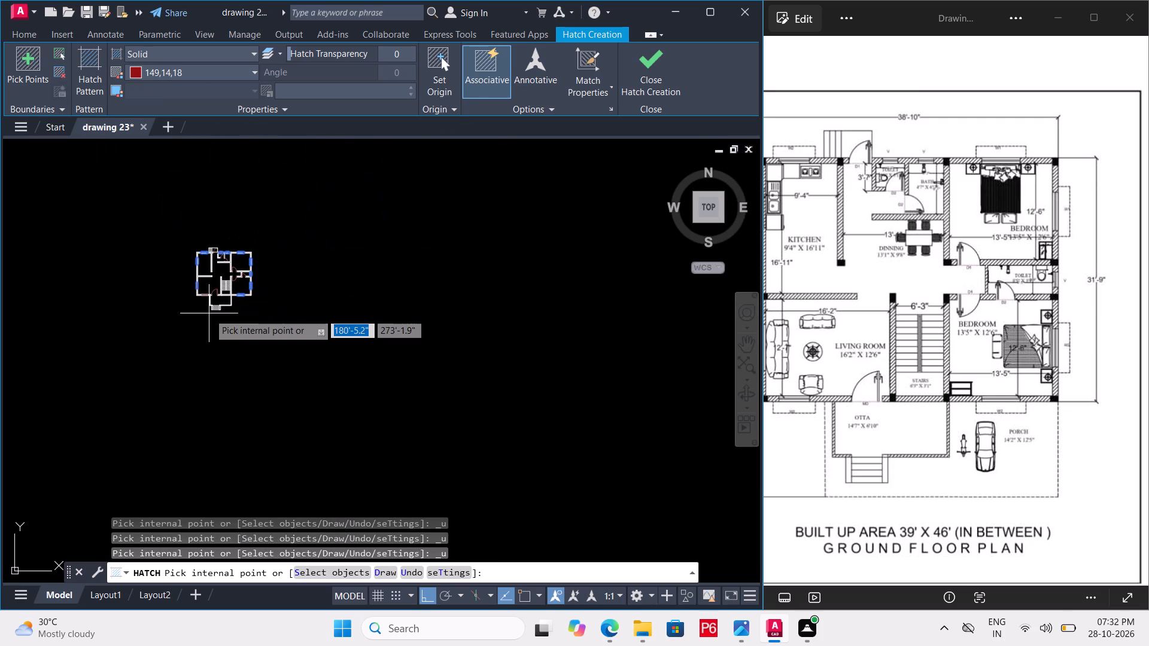
key(ctrl+z)
key(ctrl+z)
key(ctrl+z)
key(ctrl+z)
key(ctrl+z)
key(ctrl+z)
key(ctrl+z)
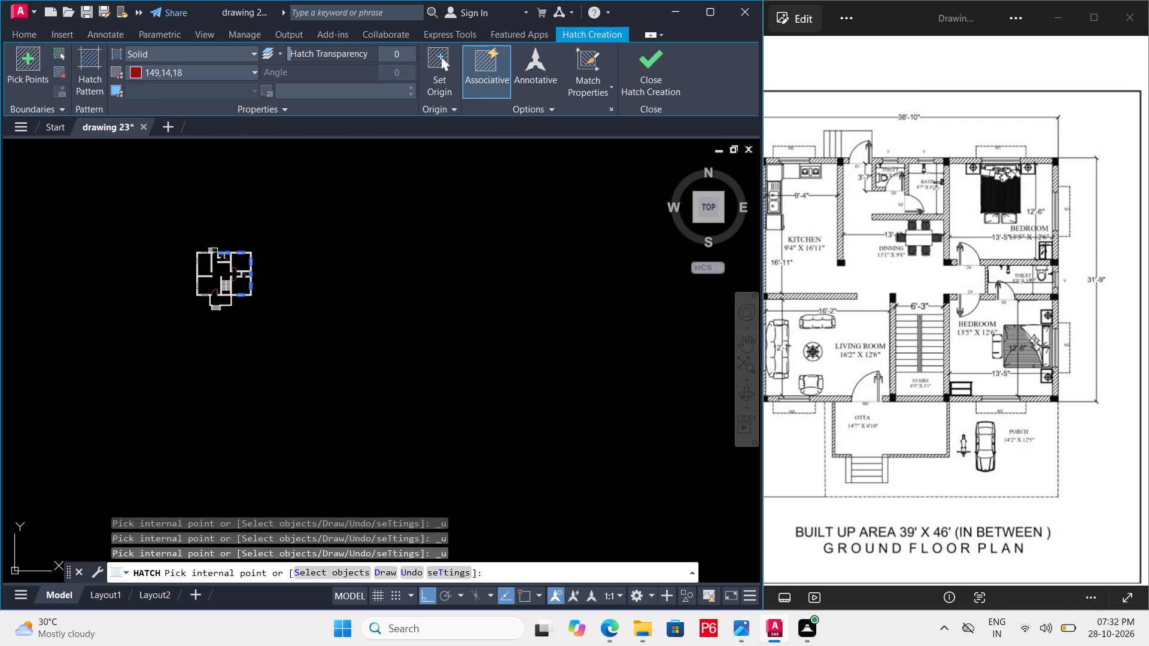
key(ctrl+z)
key(ctrl+z)
key(ctrl+z)
key(ctrl+z)
key(ctrl+z)
key(ctrl+z)
key(ctrl+z)
key(ctrl+z)
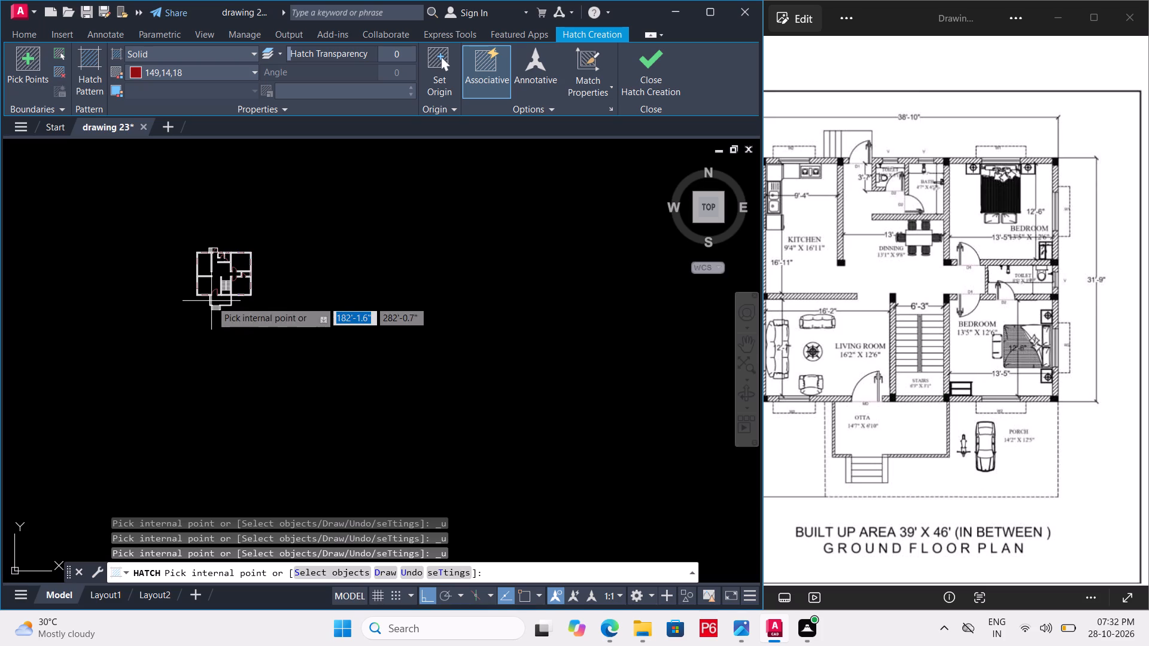
scroll(250, 287, up, 2)
key(Escape)
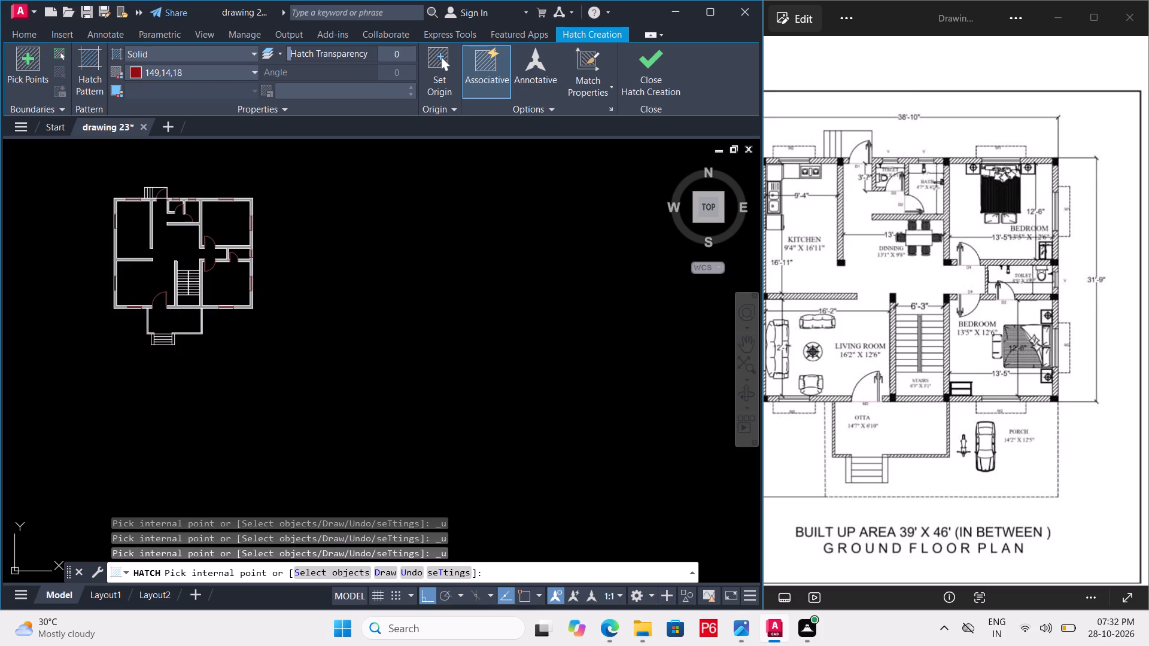
Start a new hatch and switch its type from Solid to Pattern, choosing a diagonal line pattern.
text(h)
key(space)
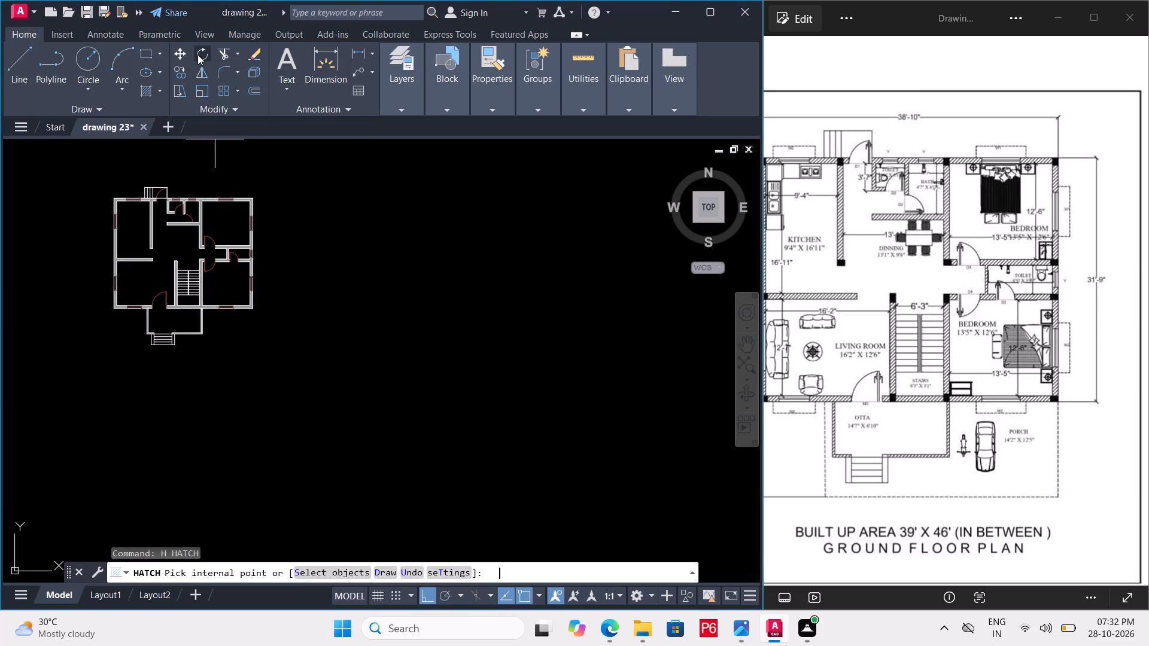
click(166, 57)
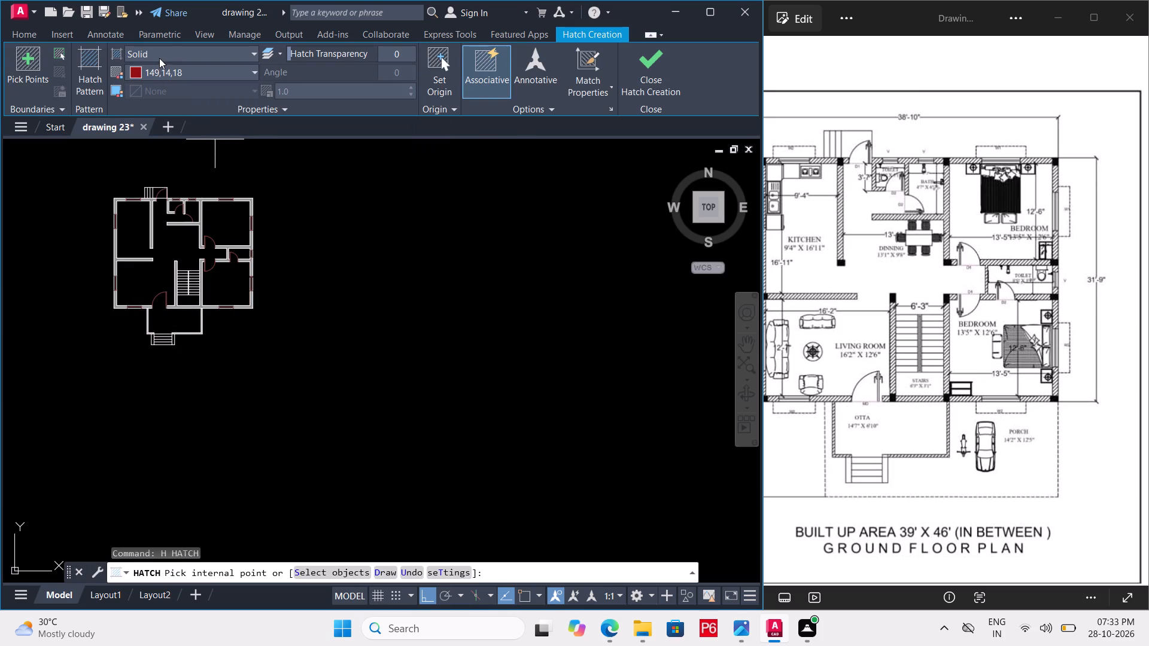
click(162, 54)
click(167, 105)
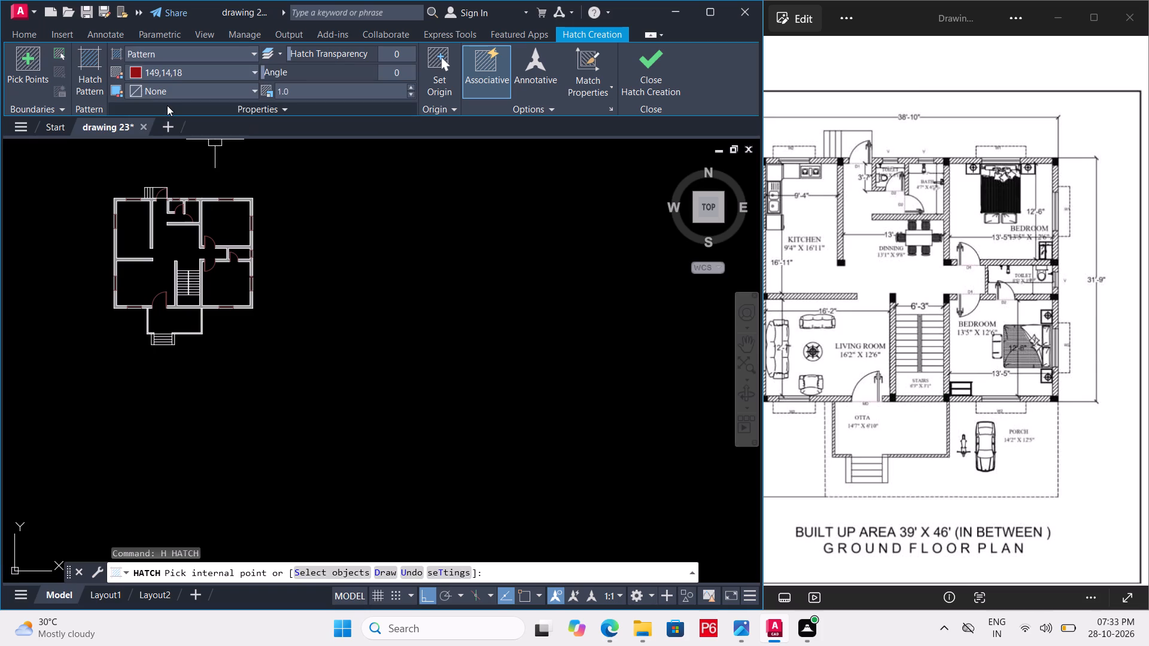
click(86, 91)
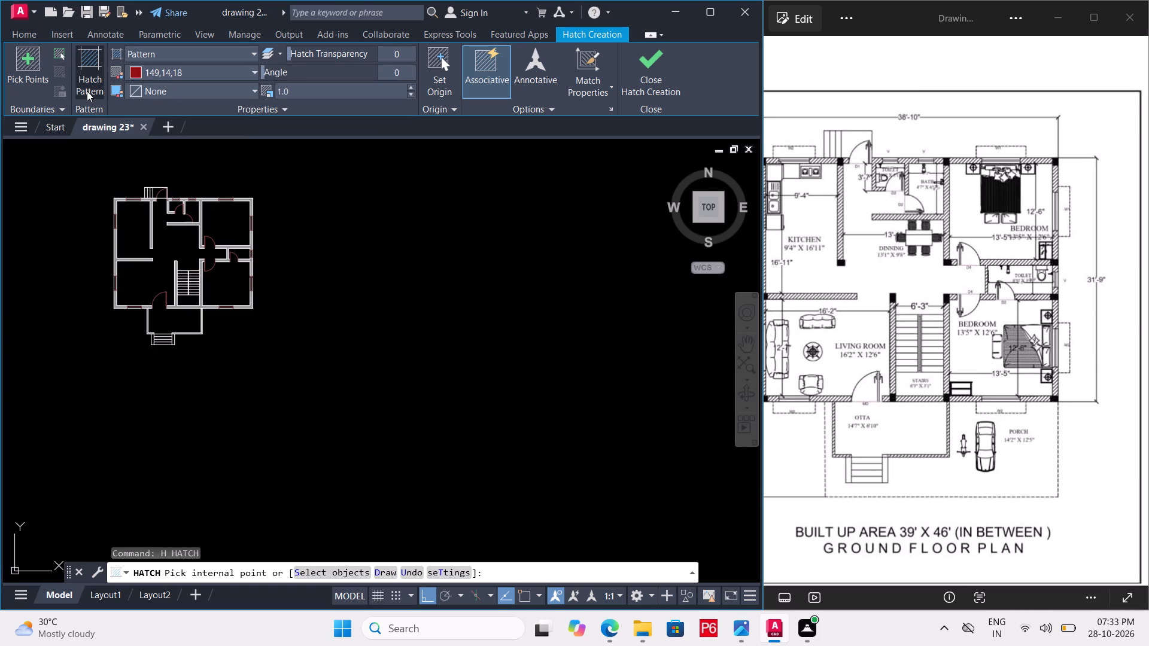
click(217, 128)
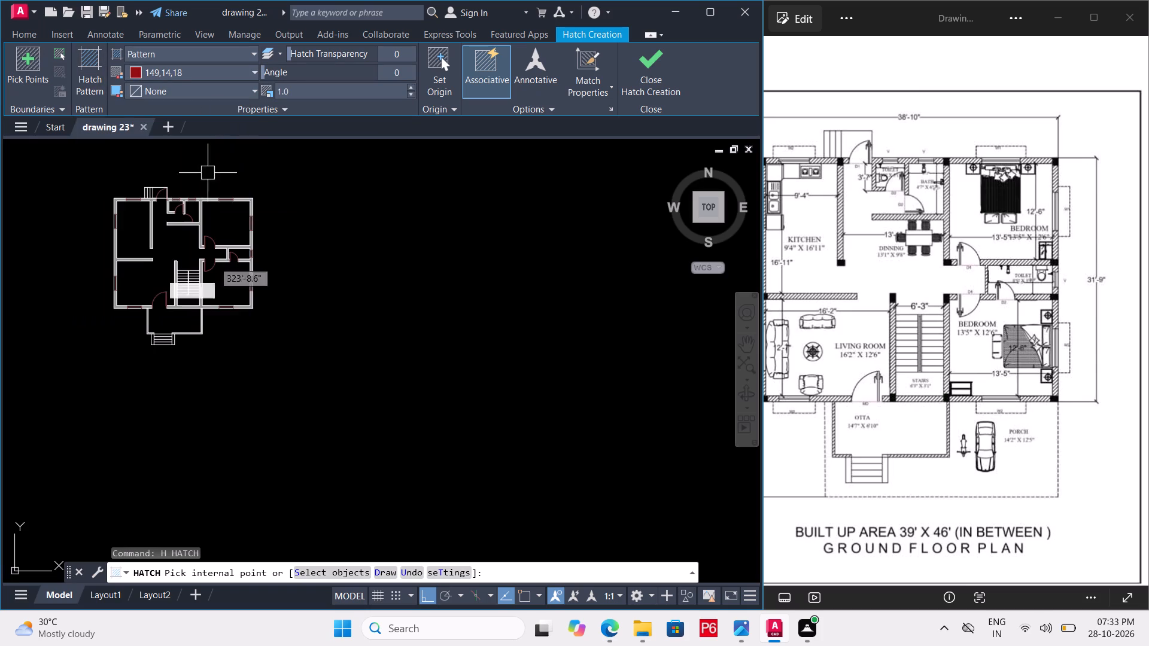
Fill both halves of the living room's south window with the 149,14,18 diagonal line hatch.
scroll(153, 305, up, 5)
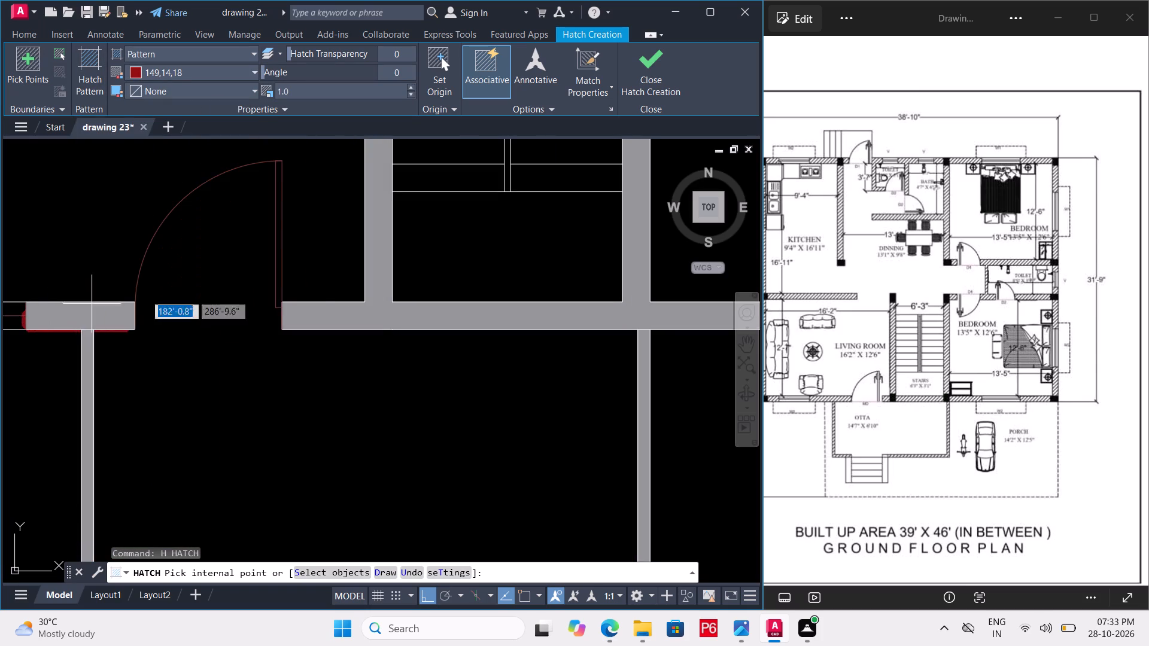
scroll(261, 290, down, 2)
scroll(102, 301, up, 6)
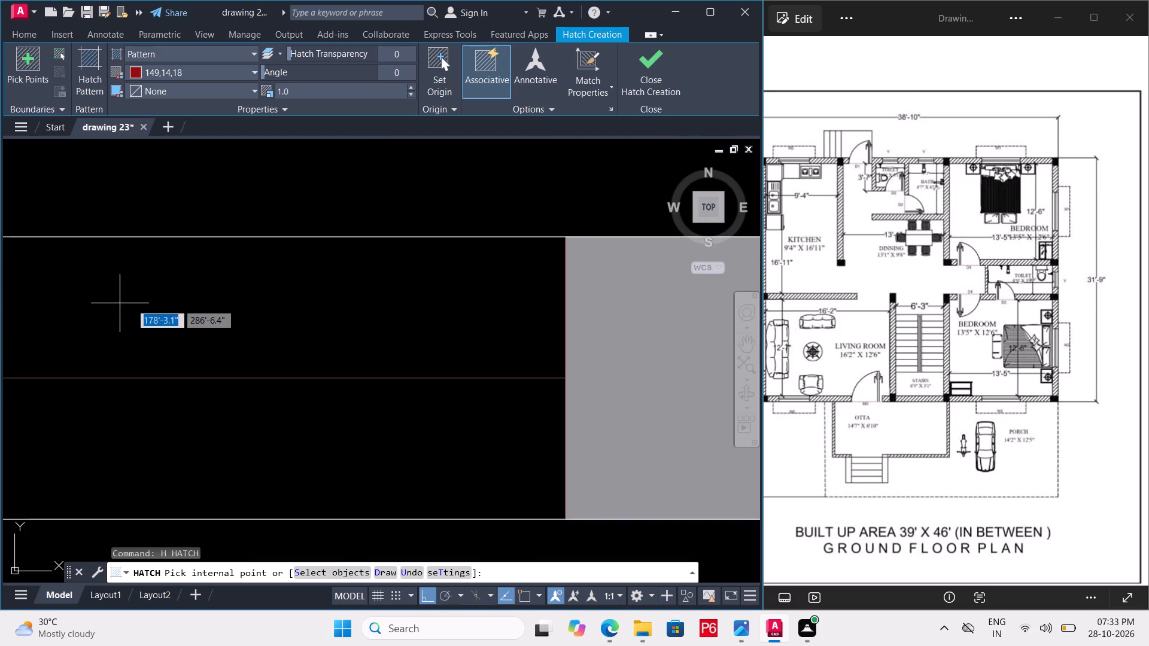
click(145, 302)
click(709, 351)
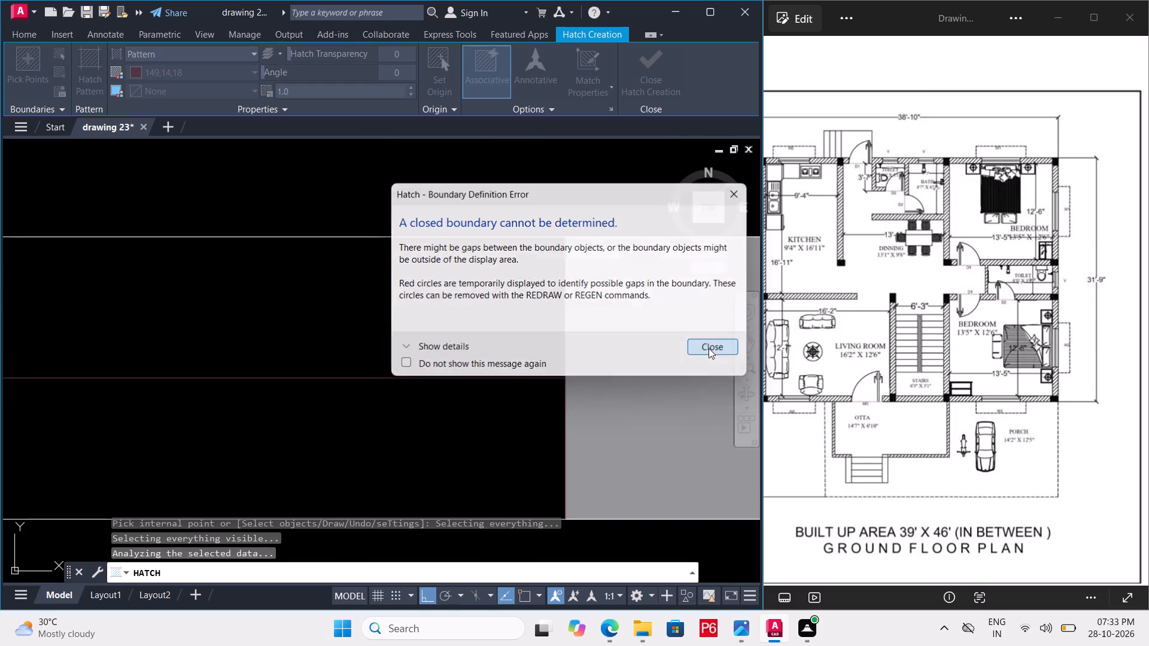
scroll(415, 346, down, 2)
scroll(472, 337, down, 2)
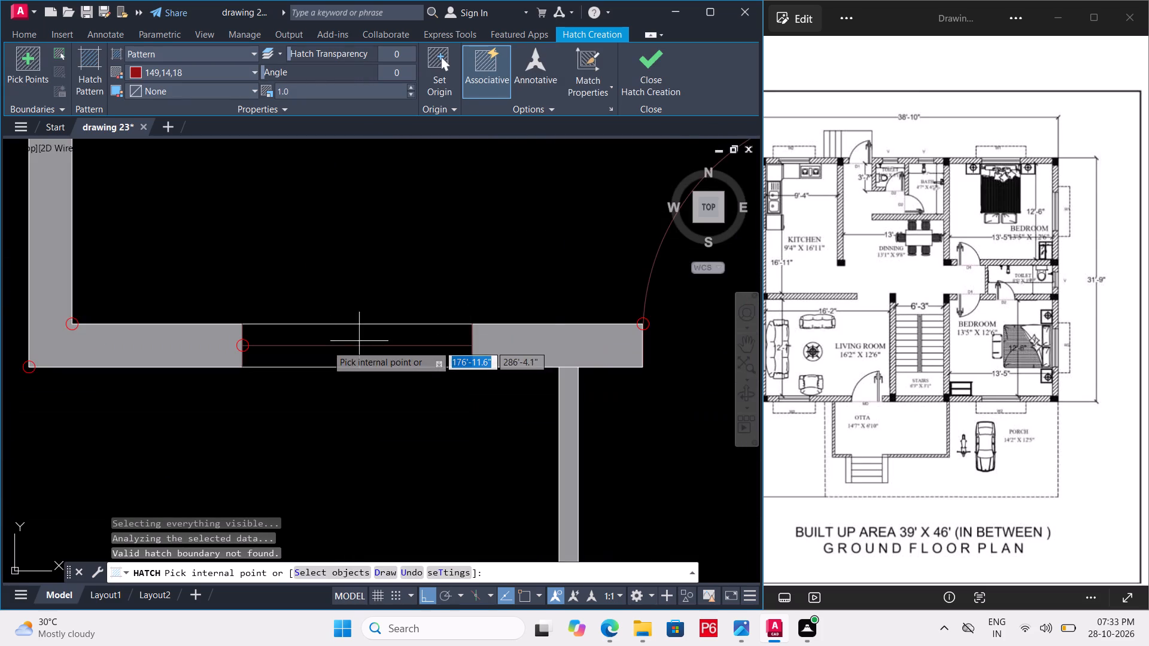
scroll(326, 345, up, 4)
click(382, 304)
key(space)
scroll(352, 313, down, 1)
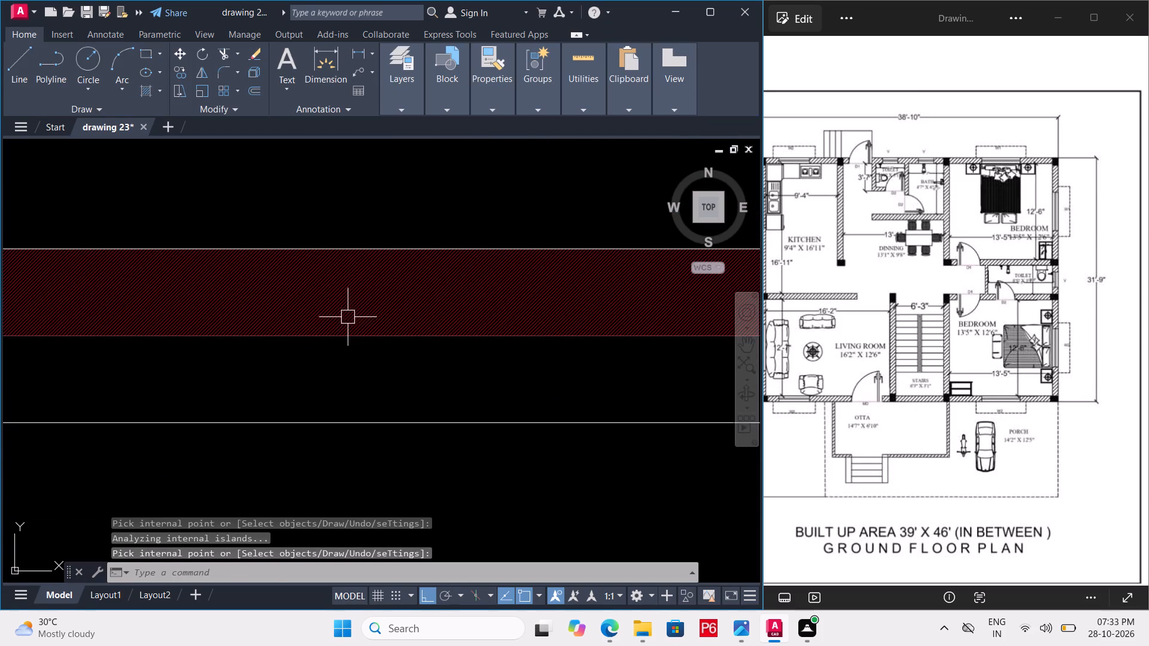
click(348, 373)
key(space)
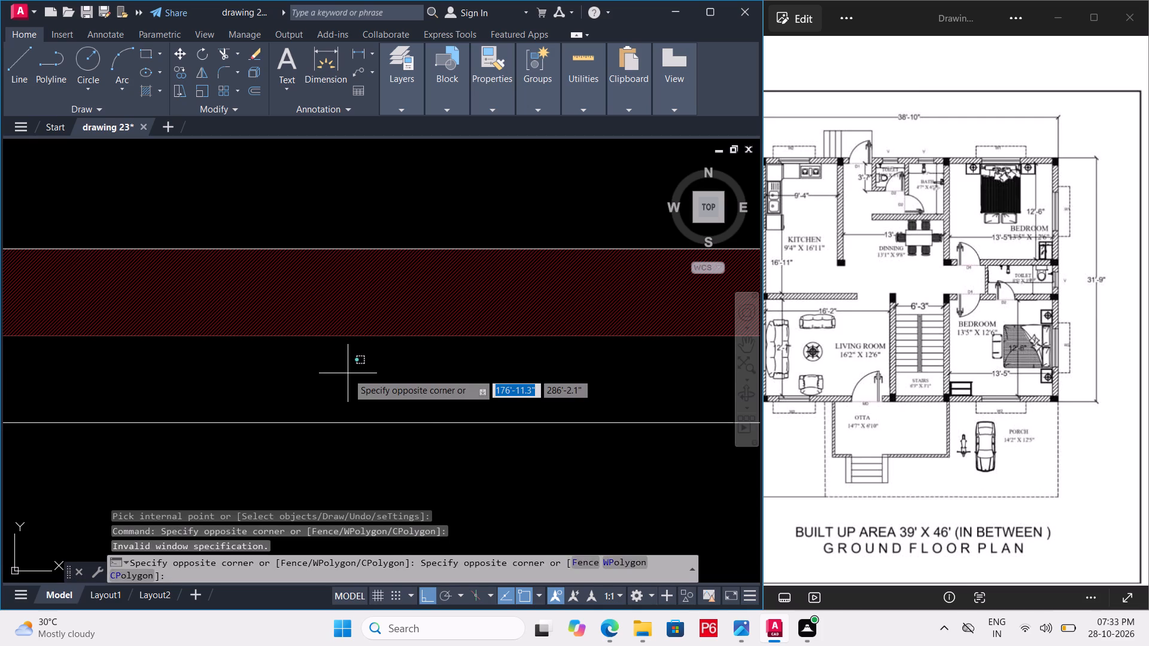
click(348, 373)
key(space)
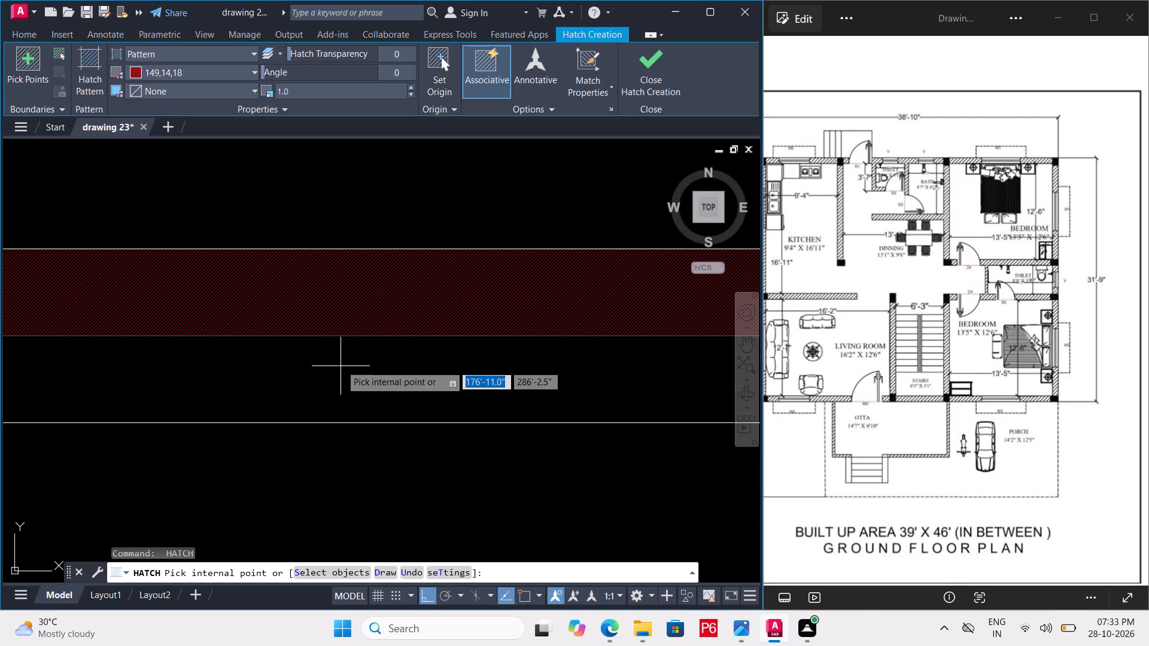
click(341, 365)
Fill both halves of the southeast bedroom's south and east windows with the 149,14,18 pattern hatch.
scroll(324, 380, down, 3)
scroll(263, 322, down, 3)
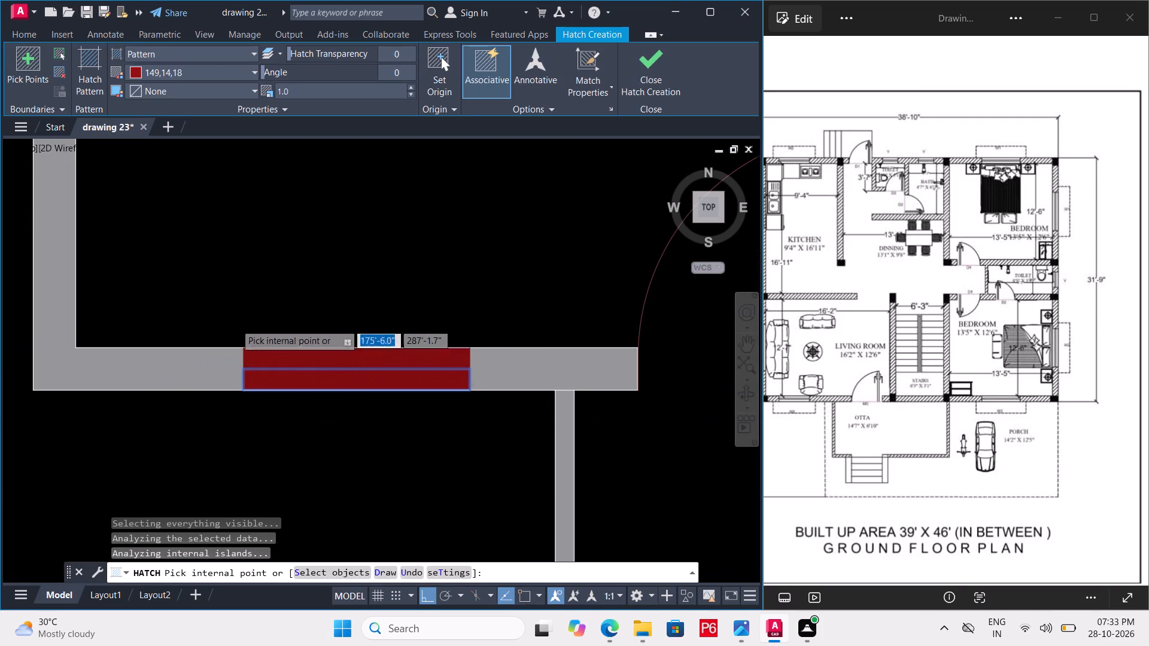
scroll(233, 325, down, 1)
scroll(503, 322, up, 5)
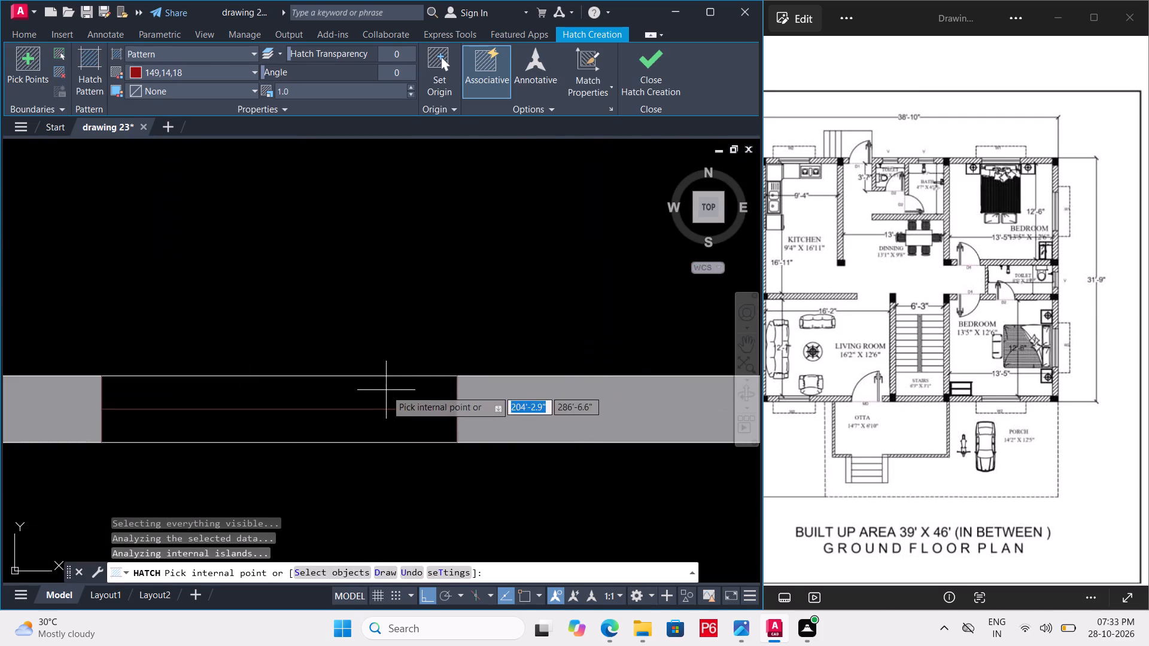
click(386, 390)
click(360, 422)
scroll(367, 336, down, 4)
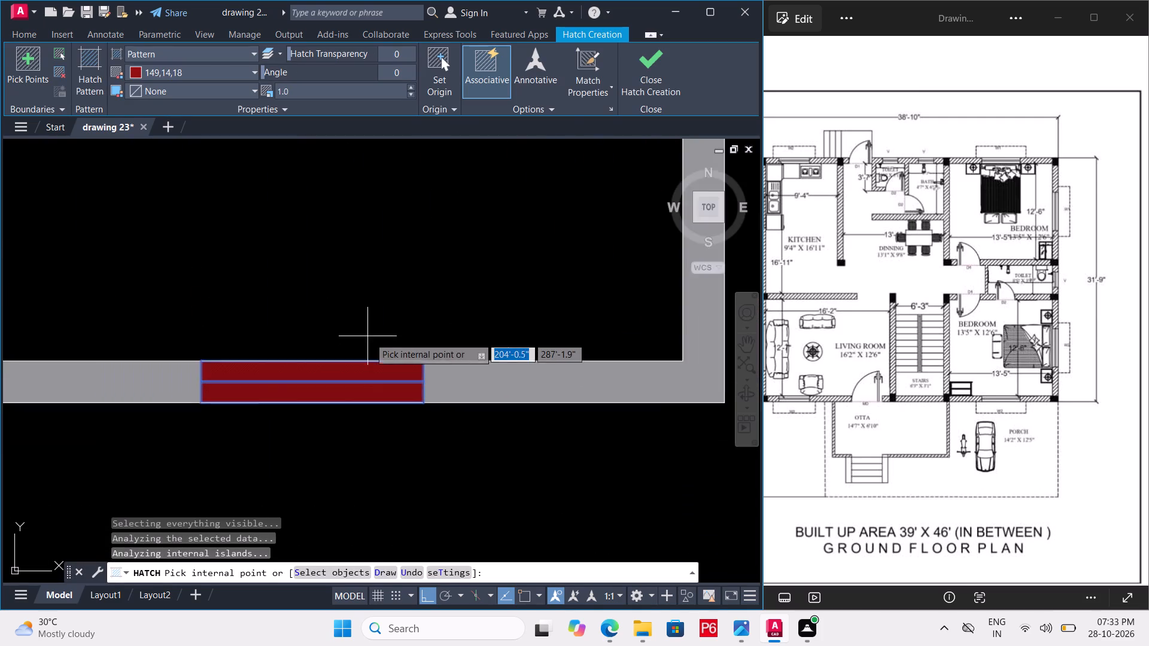
scroll(369, 337, down, 2)
scroll(393, 297, up, 3)
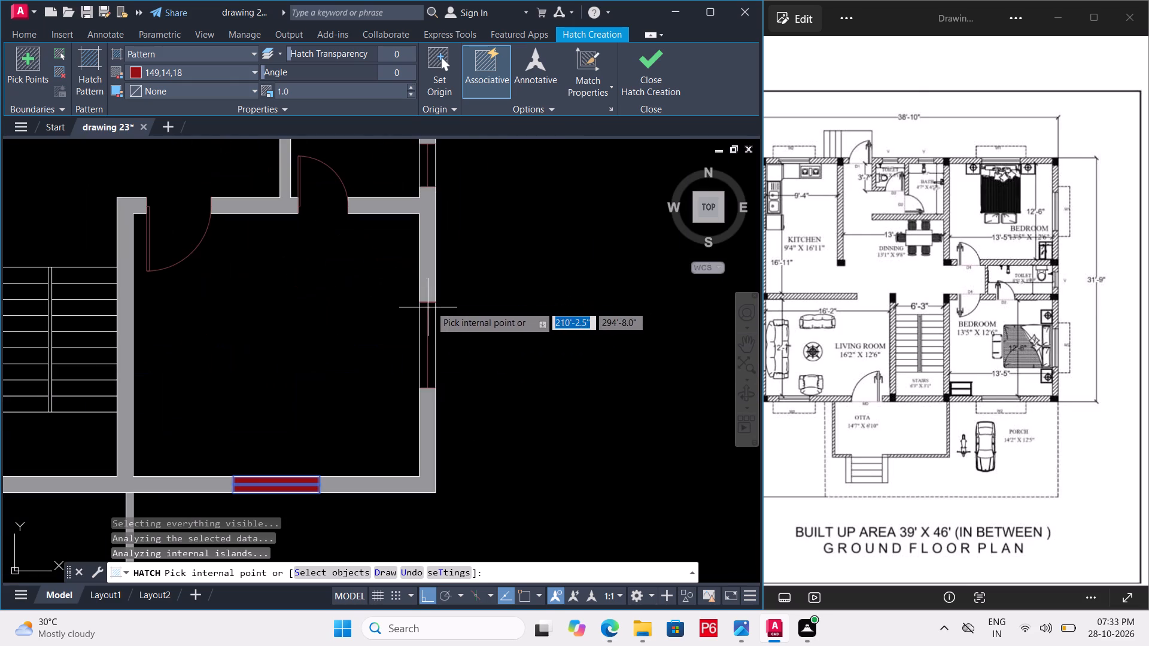
scroll(445, 293, up, 1)
scroll(420, 336, up, 1)
click(420, 336)
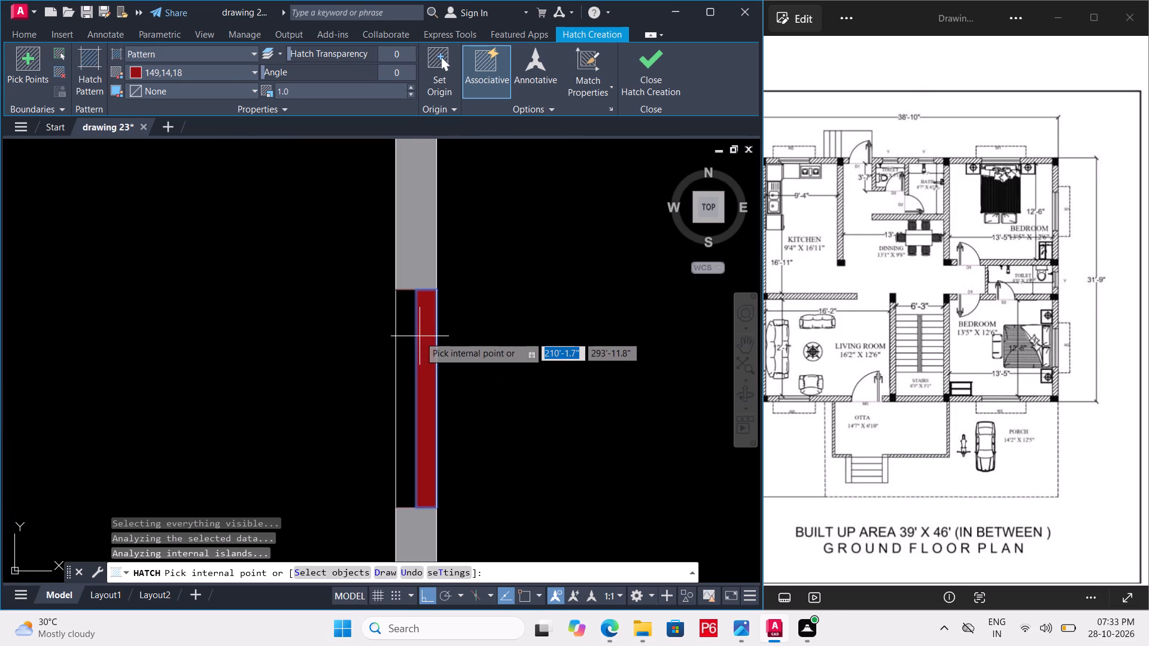
click(403, 344)
Fill both halves of the east windows in the toilet between the bedrooms and the northeast bedroom with the pattern hatch.
scroll(365, 388, down, 2)
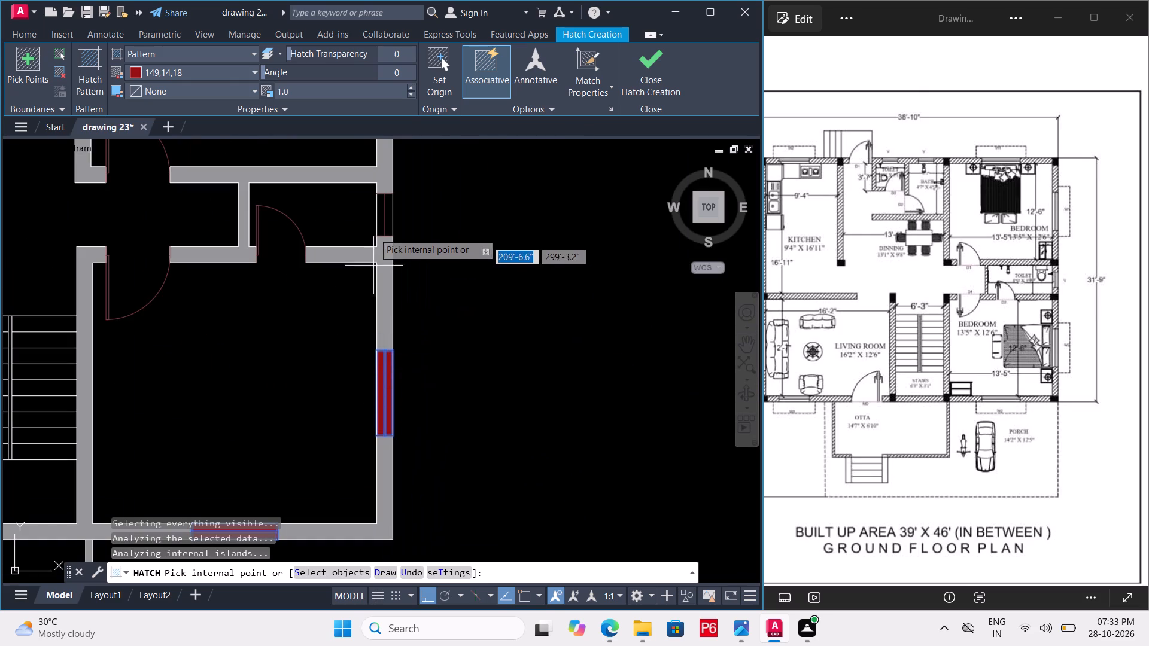
scroll(384, 201, up, 3)
click(368, 228)
click(403, 234)
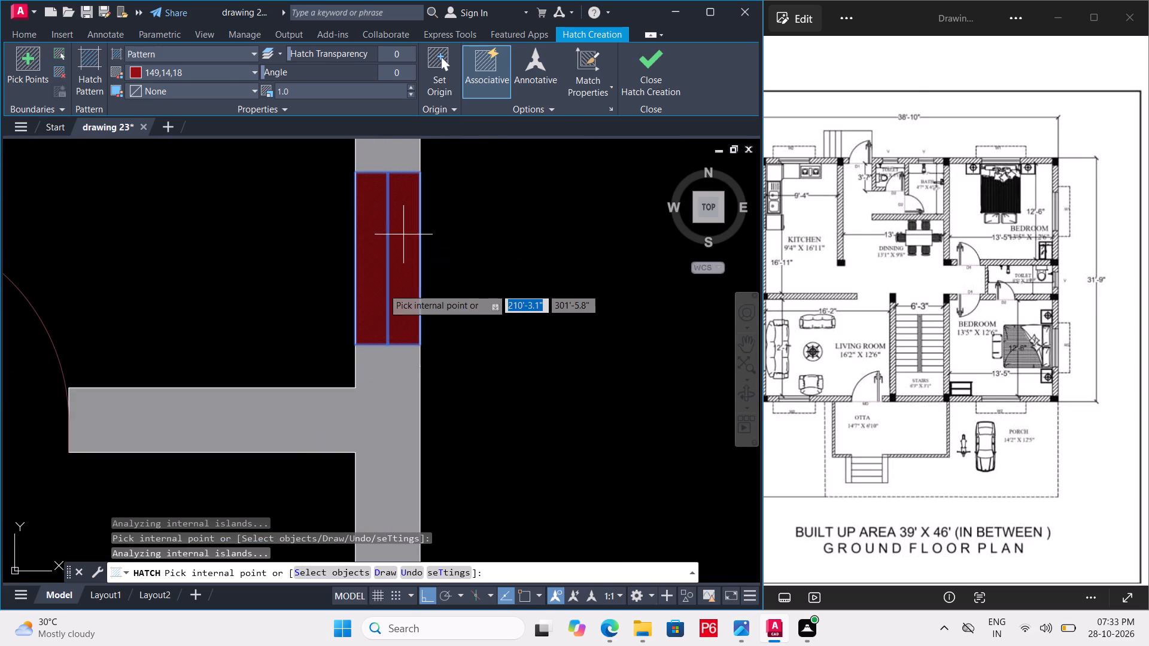
scroll(380, 310, down, 4)
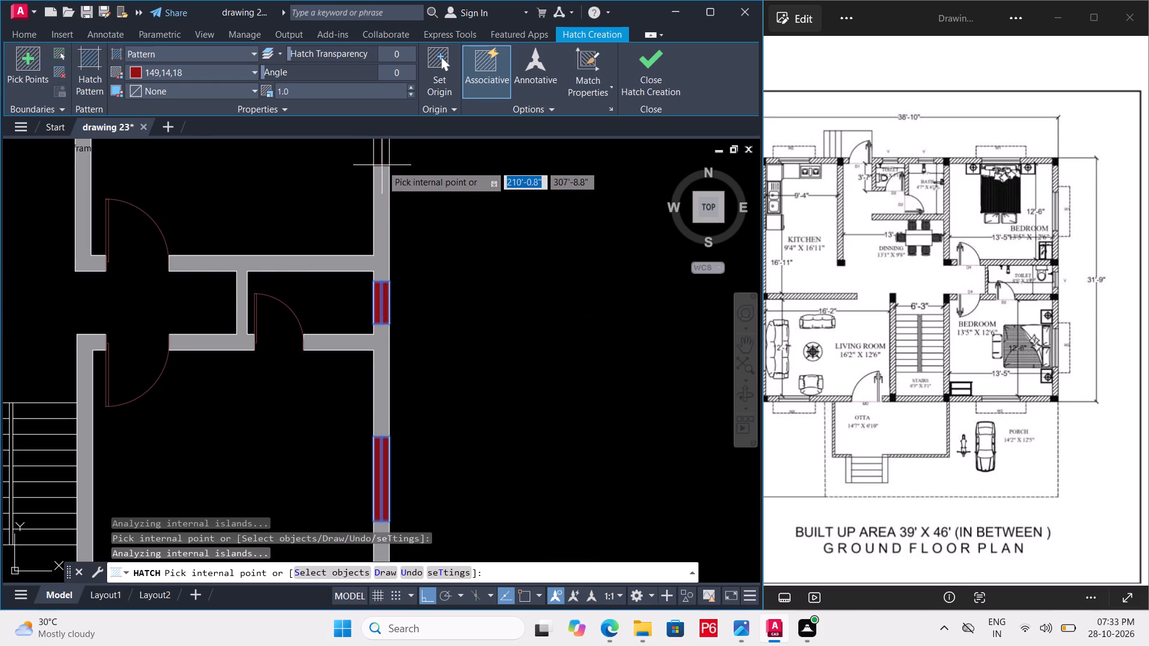
scroll(385, 264, down, 2)
scroll(386, 160, up, 4)
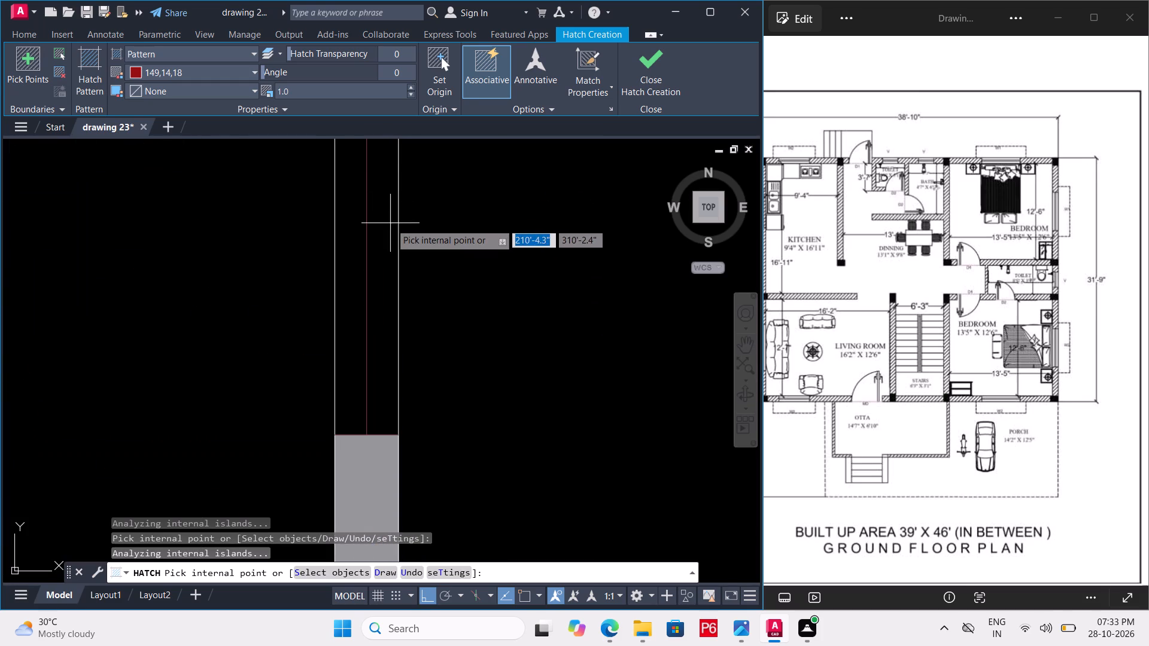
click(390, 223)
click(352, 237)
Fill both halves of the north windows in the northeast bedroom, the bath and the adjoining toilet with the pattern hatch.
scroll(362, 381, down, 6)
scroll(304, 326, up, 2)
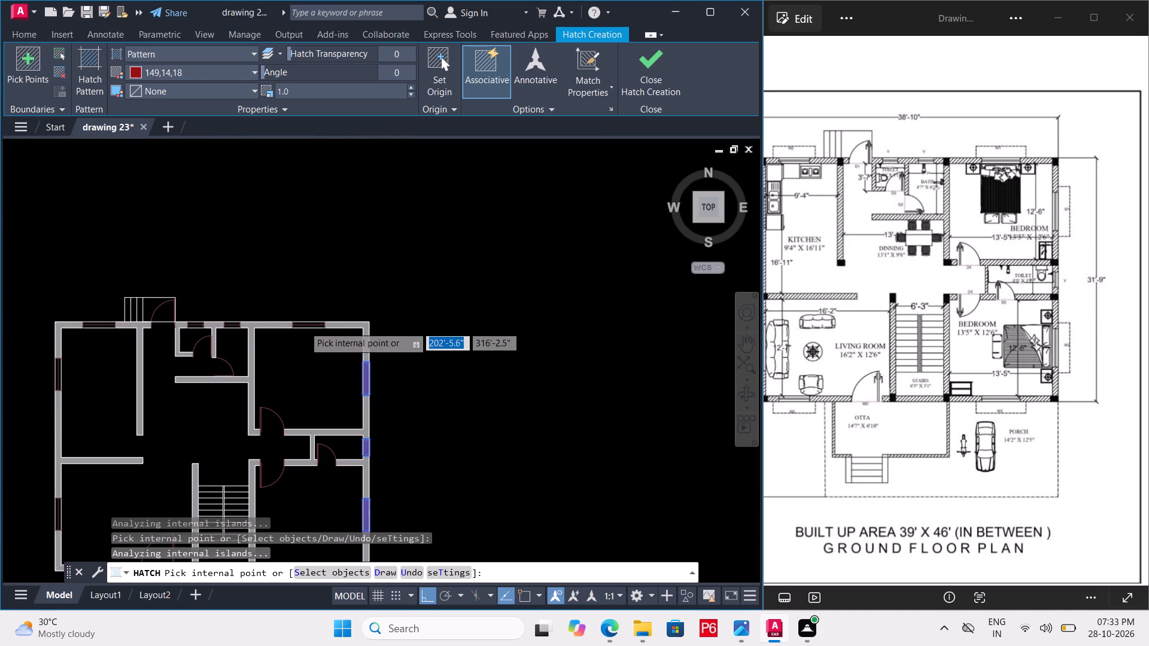
scroll(304, 326, up, 4)
click(342, 292)
click(332, 333)
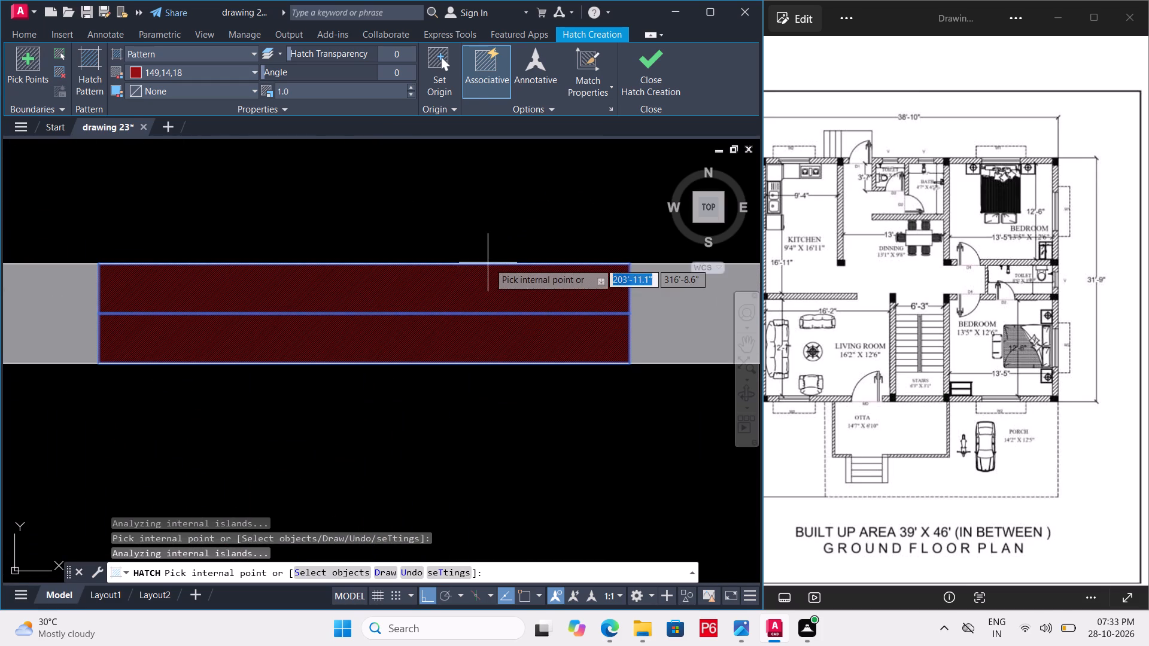
scroll(498, 262, down, 6)
scroll(434, 264, up, 6)
click(340, 269)
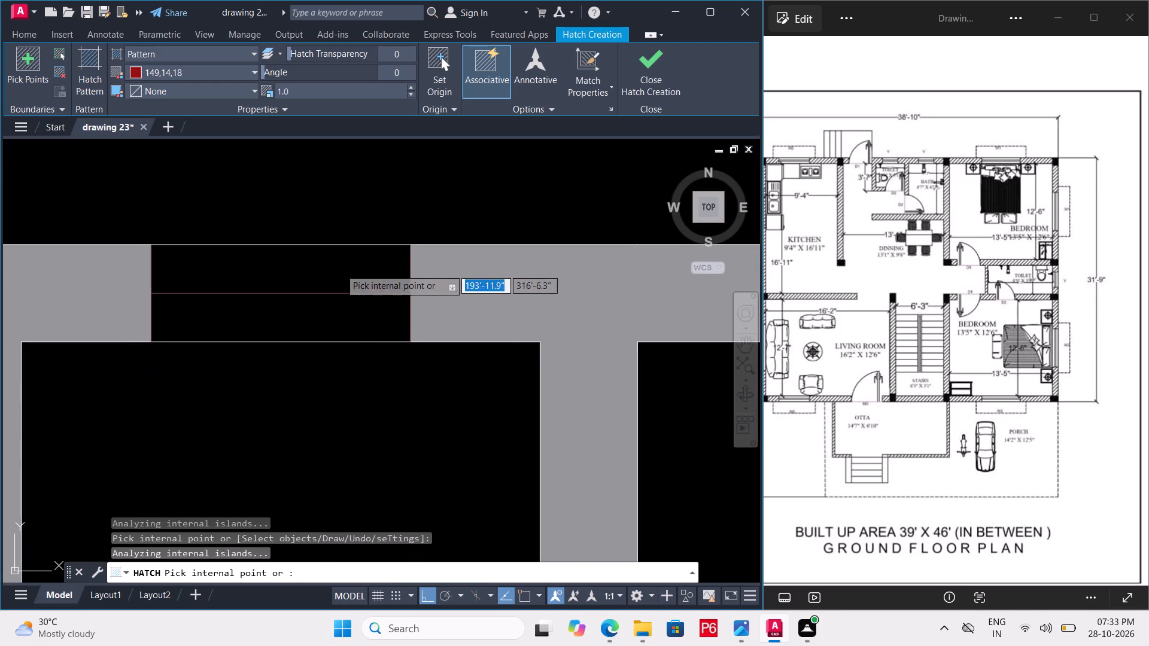
click(338, 315)
scroll(464, 273, down, 6)
scroll(373, 269, up, 4)
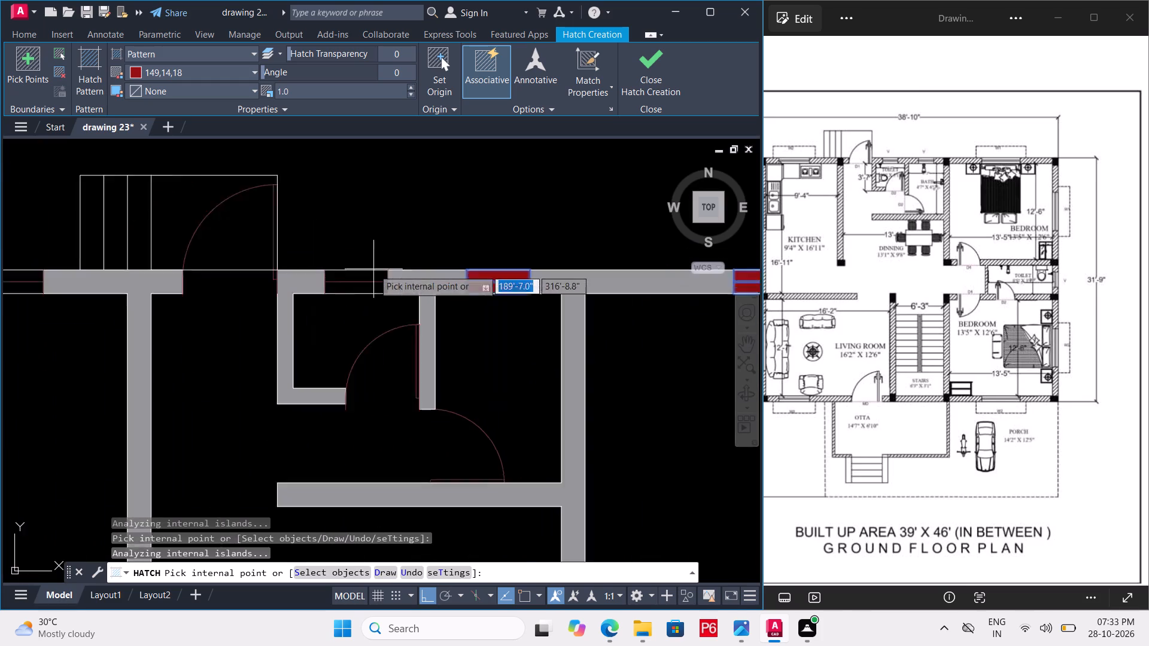
scroll(373, 269, up, 2)
click(366, 309)
click(347, 376)
Fill both halves of the kitchen's north and west windows with the 149,14,18 pattern hatch.
scroll(521, 243, down, 8)
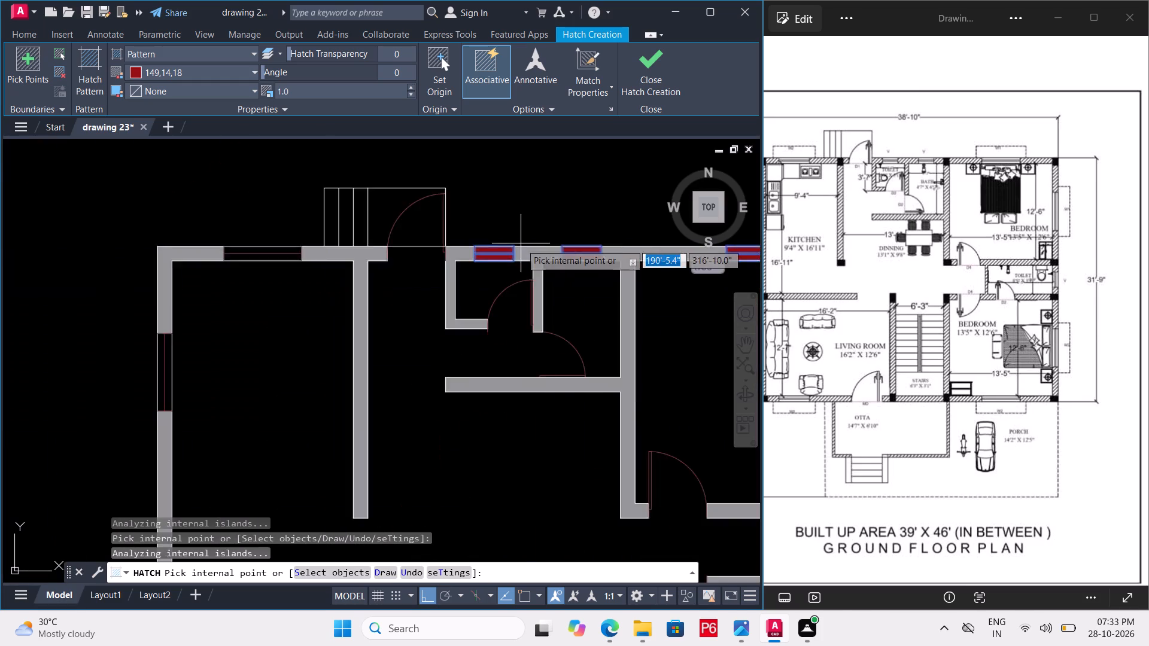
scroll(396, 251, up, 6)
click(544, 205)
click(535, 245)
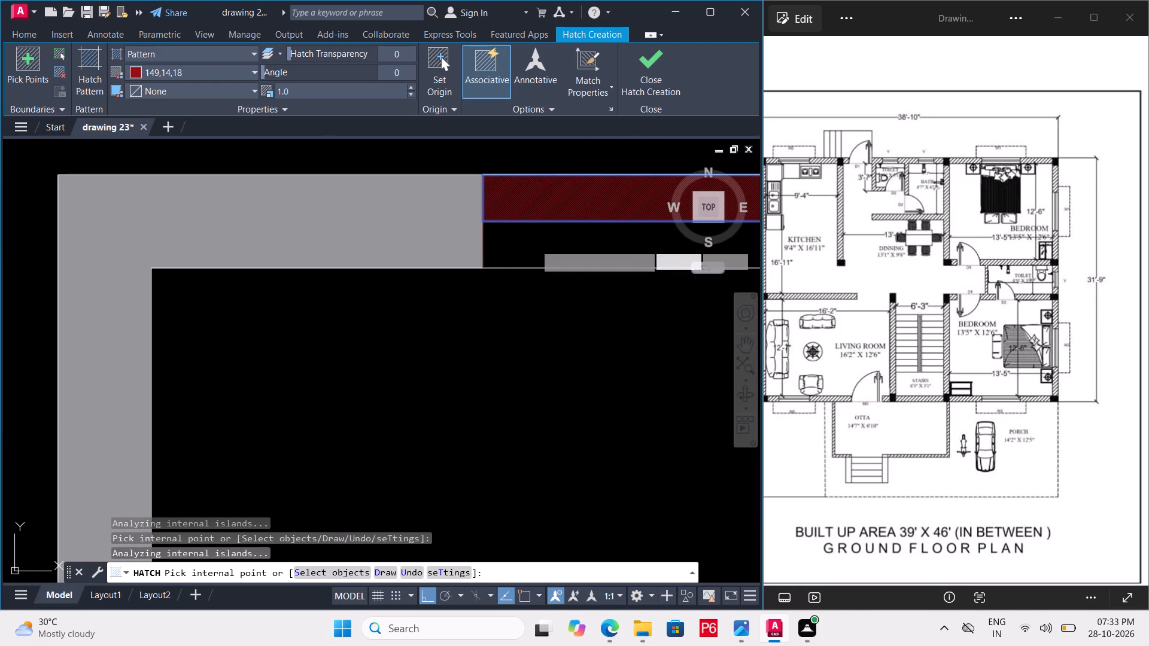
scroll(367, 233, down, 6)
scroll(295, 428, up, 4)
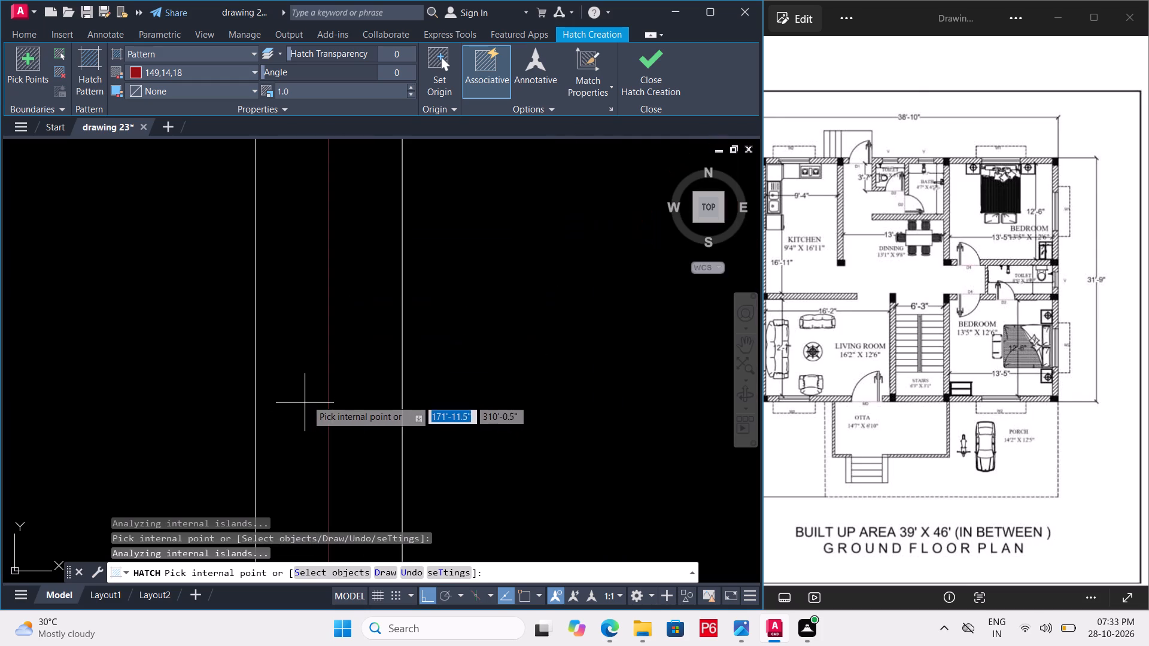
click(306, 397)
click(349, 376)
Fill both halves of the living room's west window with the 149,14,18 pattern hatch.
scroll(305, 281, down, 8)
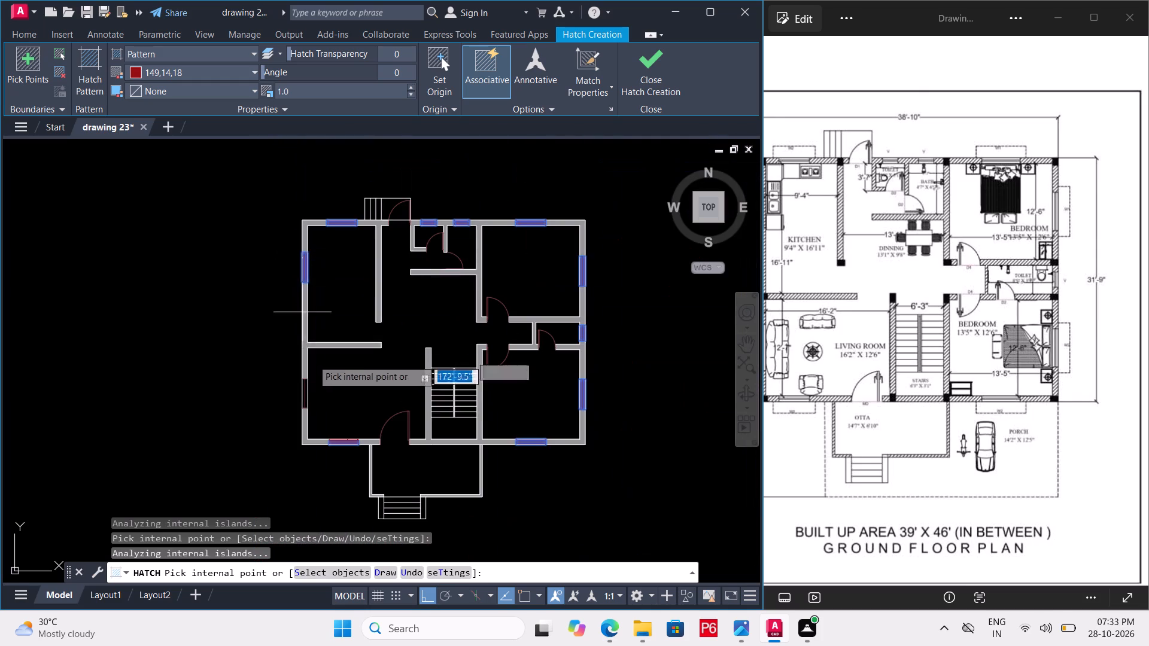
scroll(309, 405, up, 5)
click(285, 356)
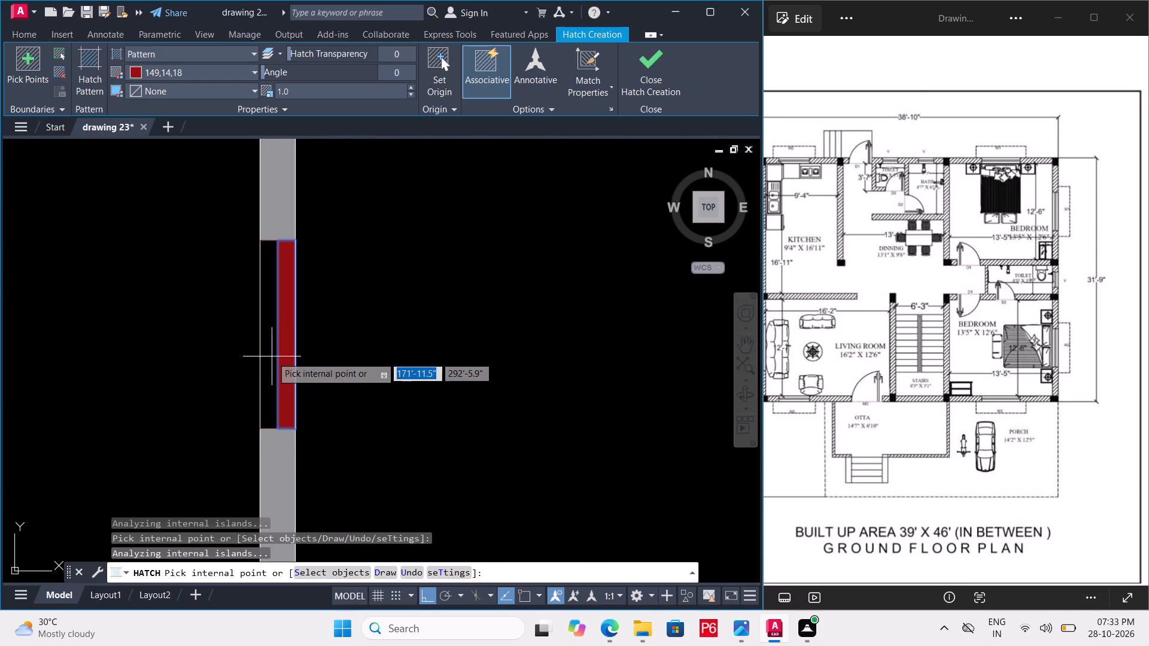
click(270, 357)
scroll(239, 316, down, 2)
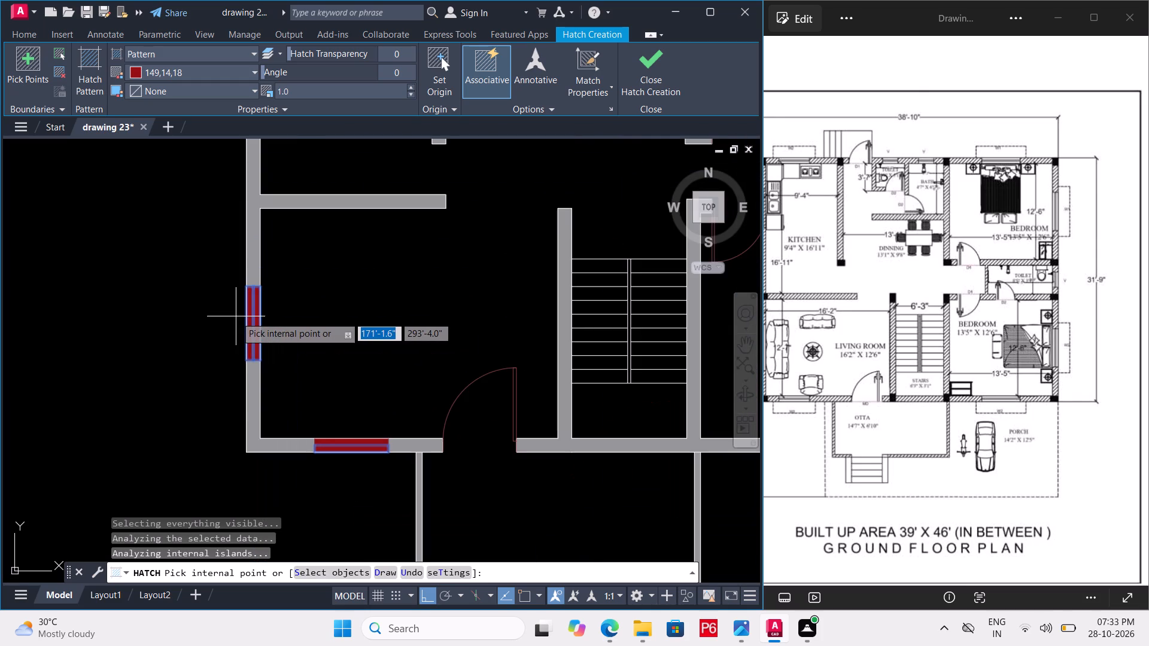
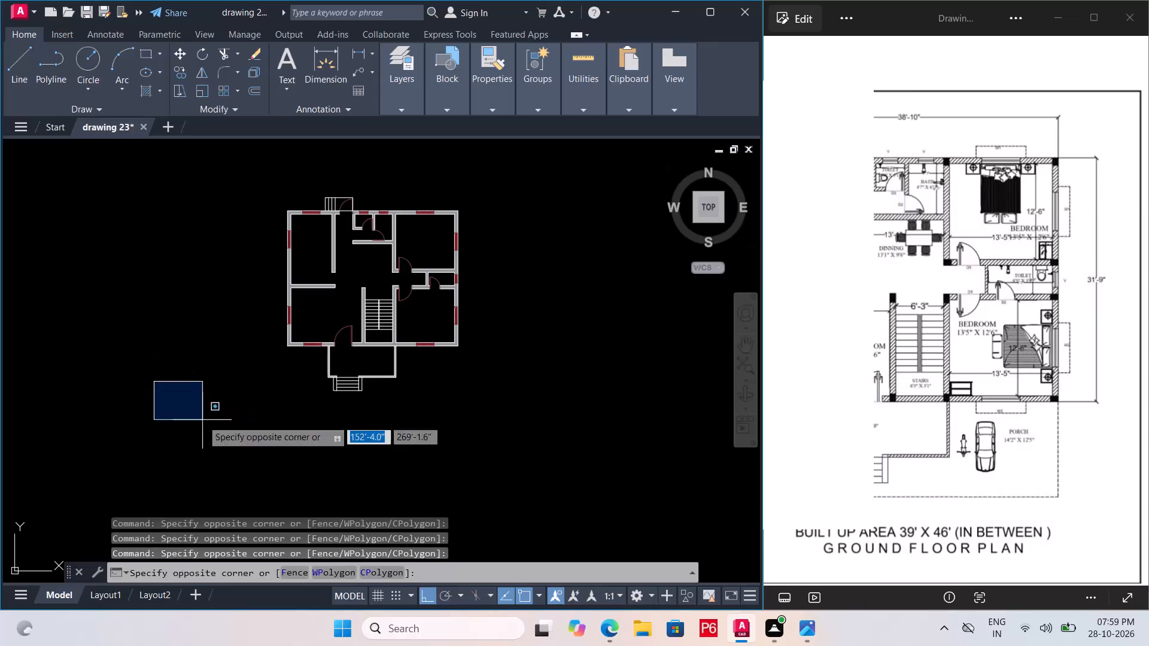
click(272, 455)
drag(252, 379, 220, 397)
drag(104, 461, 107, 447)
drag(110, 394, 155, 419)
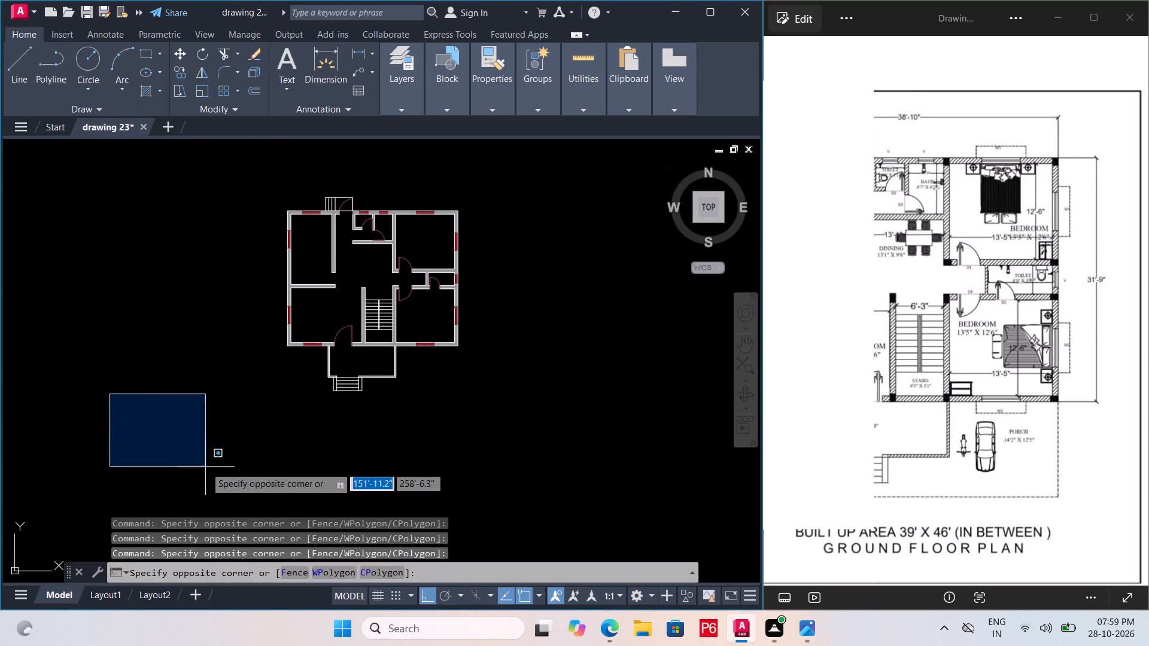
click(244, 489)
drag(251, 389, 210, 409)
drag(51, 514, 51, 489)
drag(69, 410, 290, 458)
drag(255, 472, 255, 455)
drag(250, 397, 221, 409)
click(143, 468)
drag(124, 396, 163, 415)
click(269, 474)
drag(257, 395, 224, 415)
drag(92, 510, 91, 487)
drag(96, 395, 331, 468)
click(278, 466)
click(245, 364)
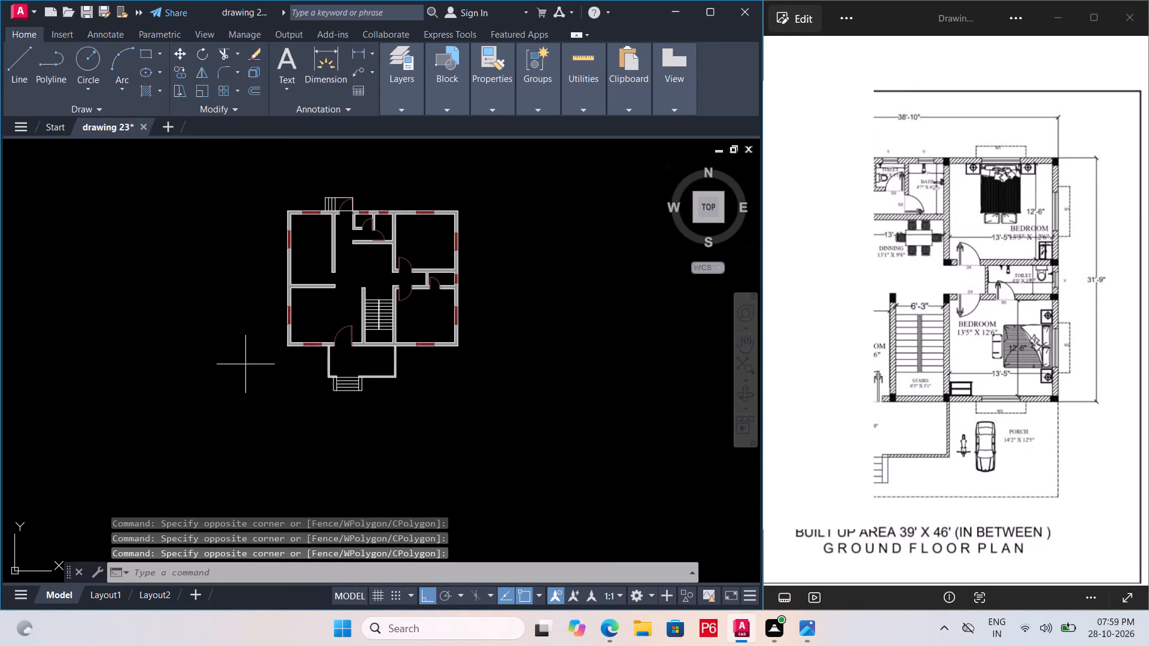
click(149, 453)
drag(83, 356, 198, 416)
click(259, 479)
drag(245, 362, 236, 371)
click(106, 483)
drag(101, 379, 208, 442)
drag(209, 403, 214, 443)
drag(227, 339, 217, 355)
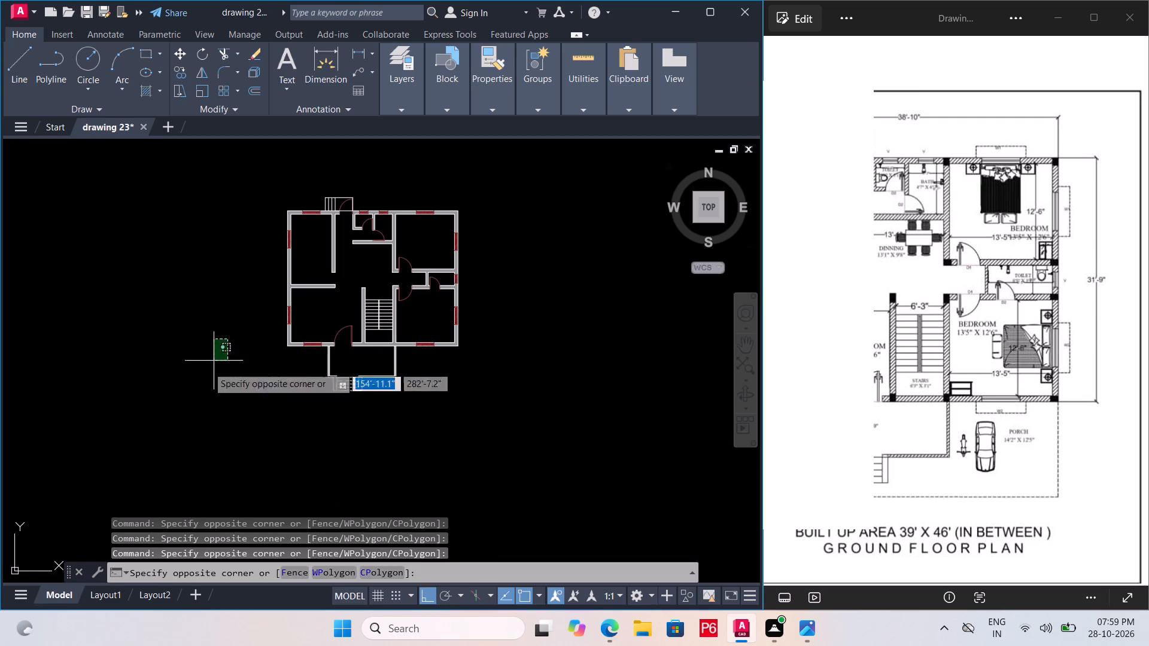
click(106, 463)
Save the drawing.
key(ctrl+s)
key(ctrl+s)
key(ctrl+s)
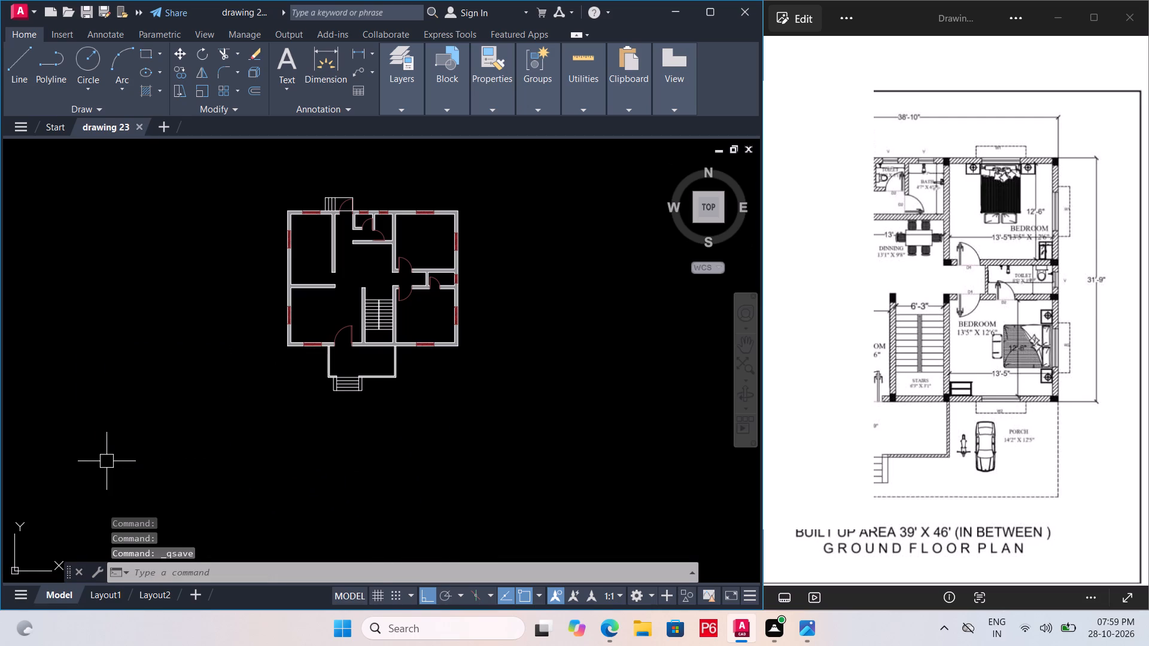
key(ctrl+s)
key(ctrl+s)
key(ctrl+s)
key(ctrl+s)
key(ctrl+s)
key(ctrl+s)
key(ctrl+s)
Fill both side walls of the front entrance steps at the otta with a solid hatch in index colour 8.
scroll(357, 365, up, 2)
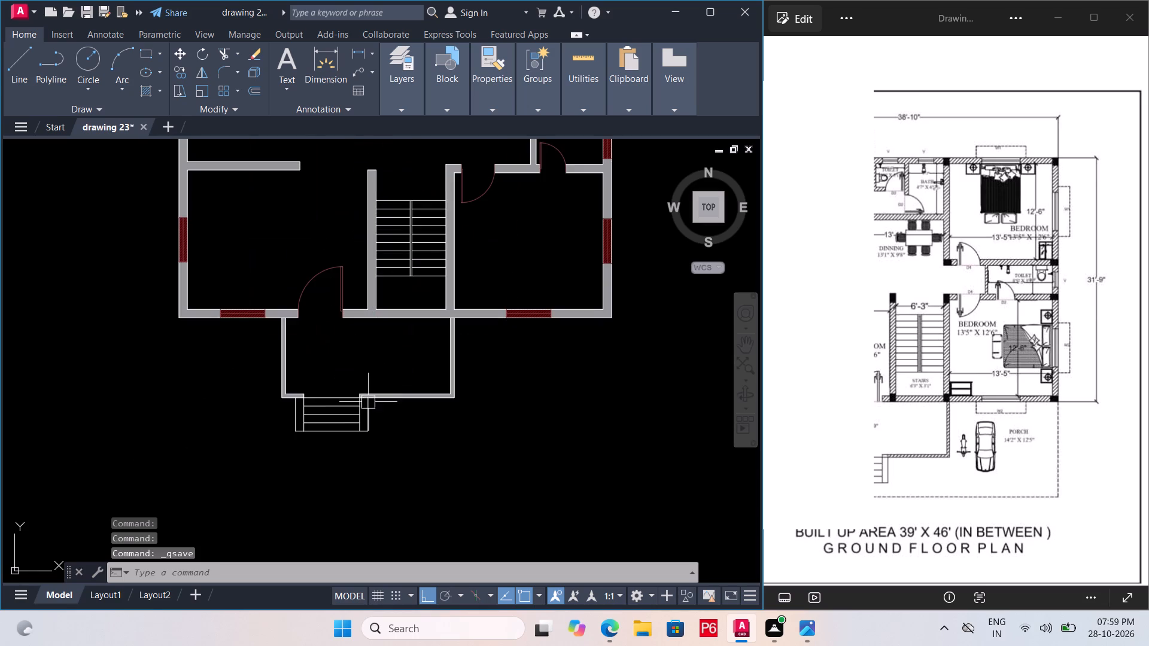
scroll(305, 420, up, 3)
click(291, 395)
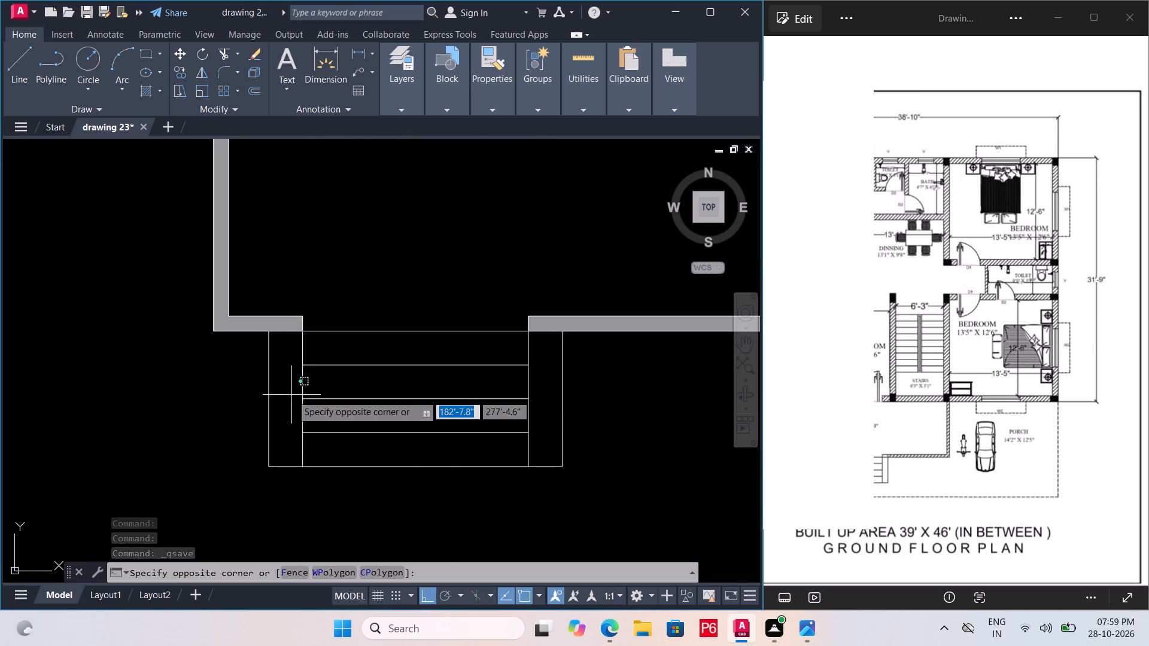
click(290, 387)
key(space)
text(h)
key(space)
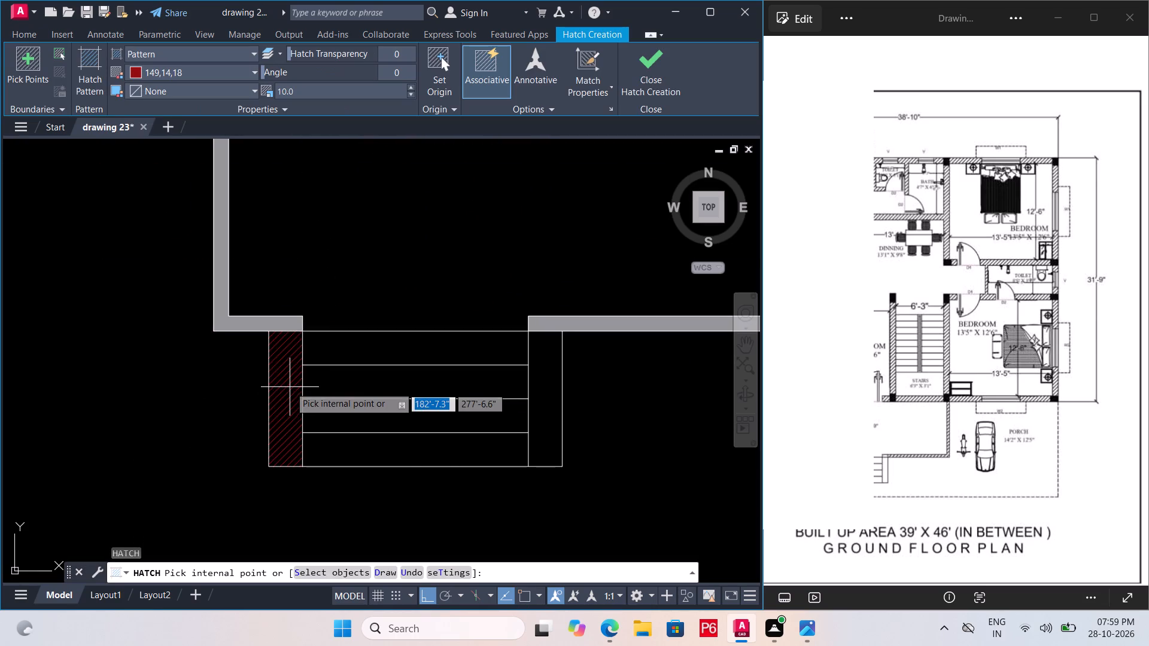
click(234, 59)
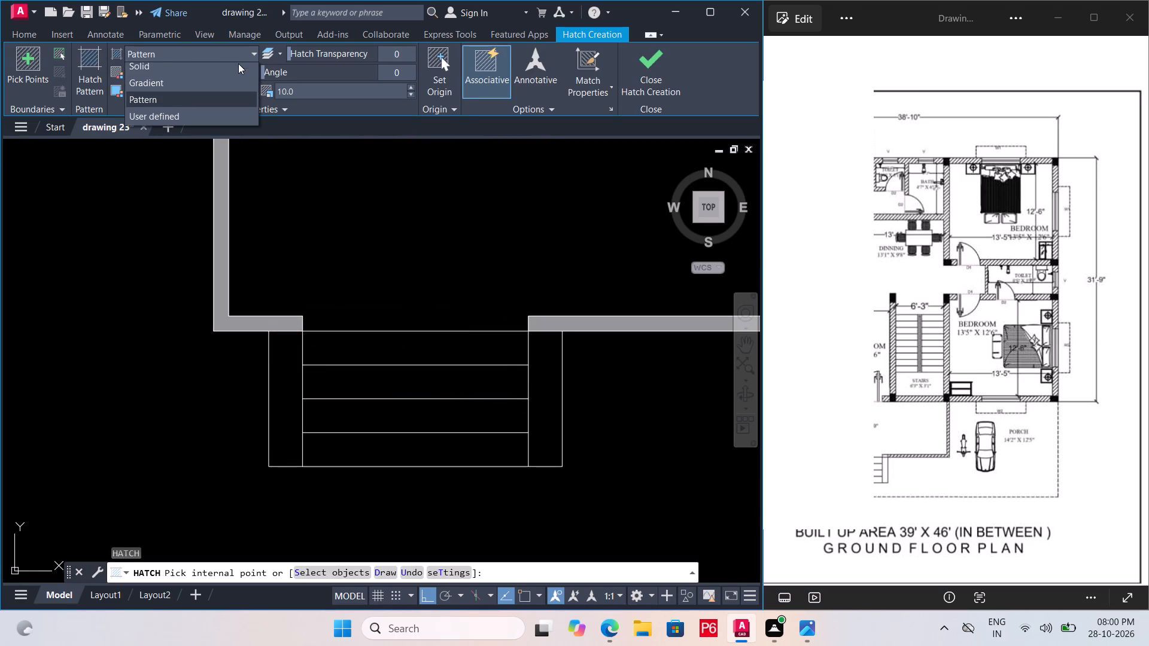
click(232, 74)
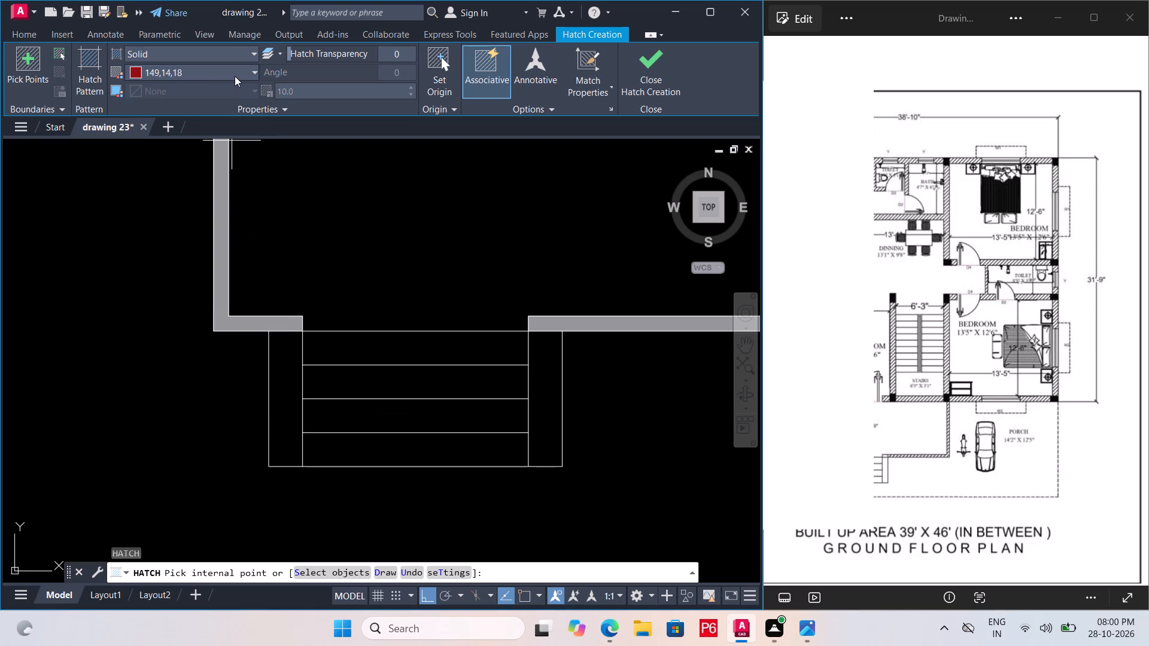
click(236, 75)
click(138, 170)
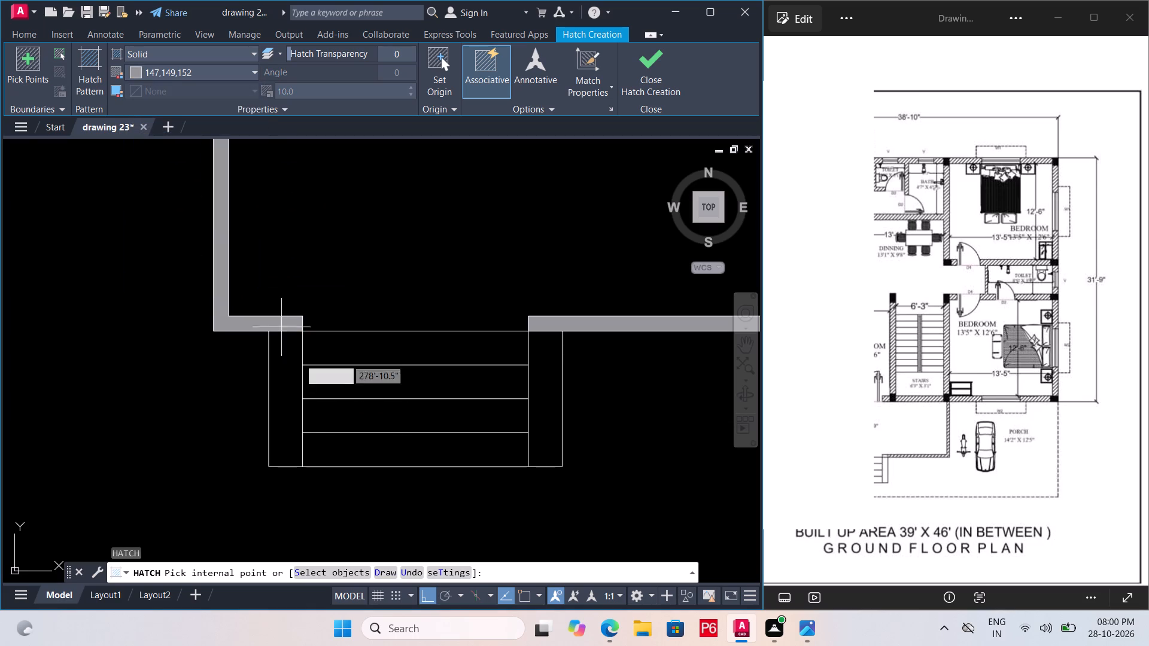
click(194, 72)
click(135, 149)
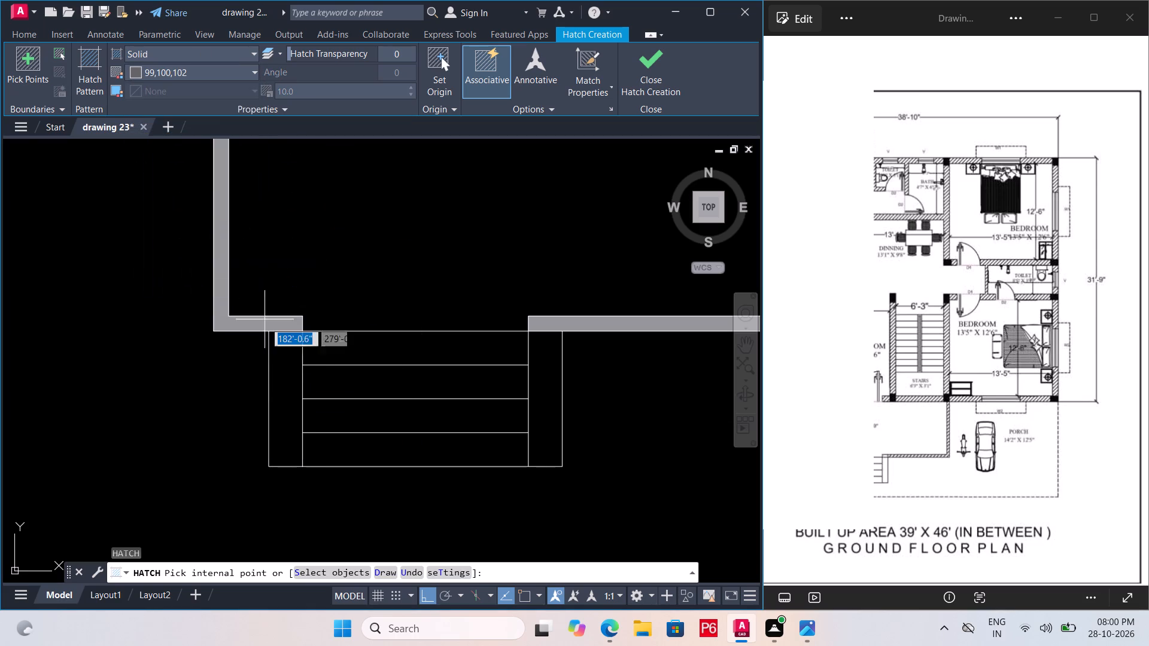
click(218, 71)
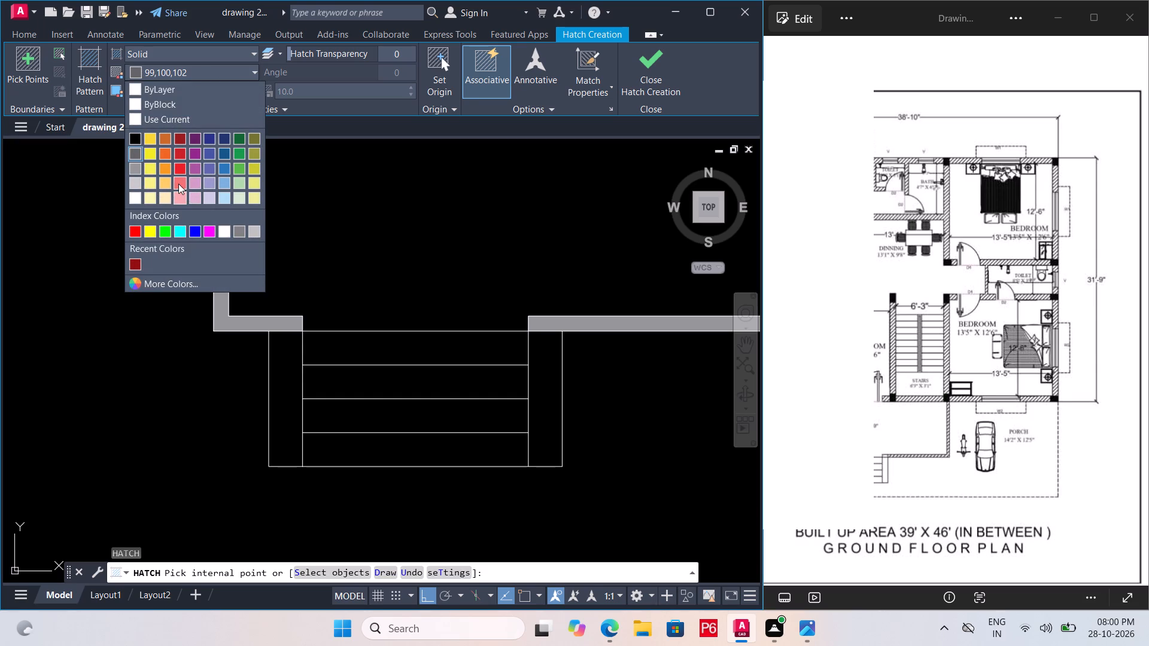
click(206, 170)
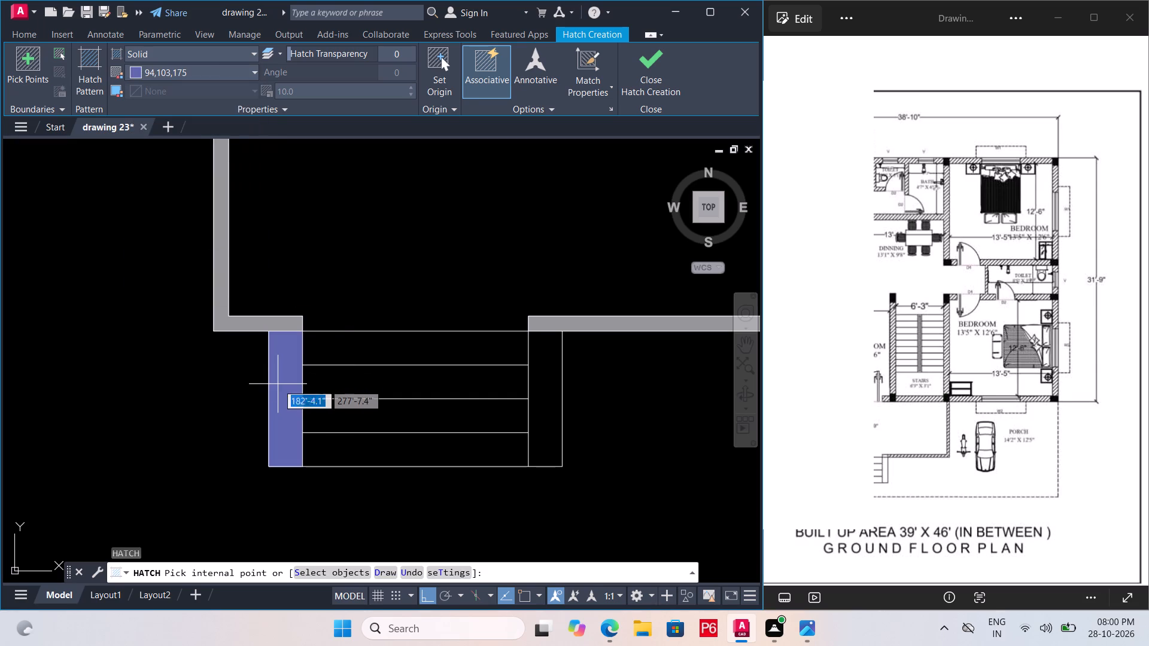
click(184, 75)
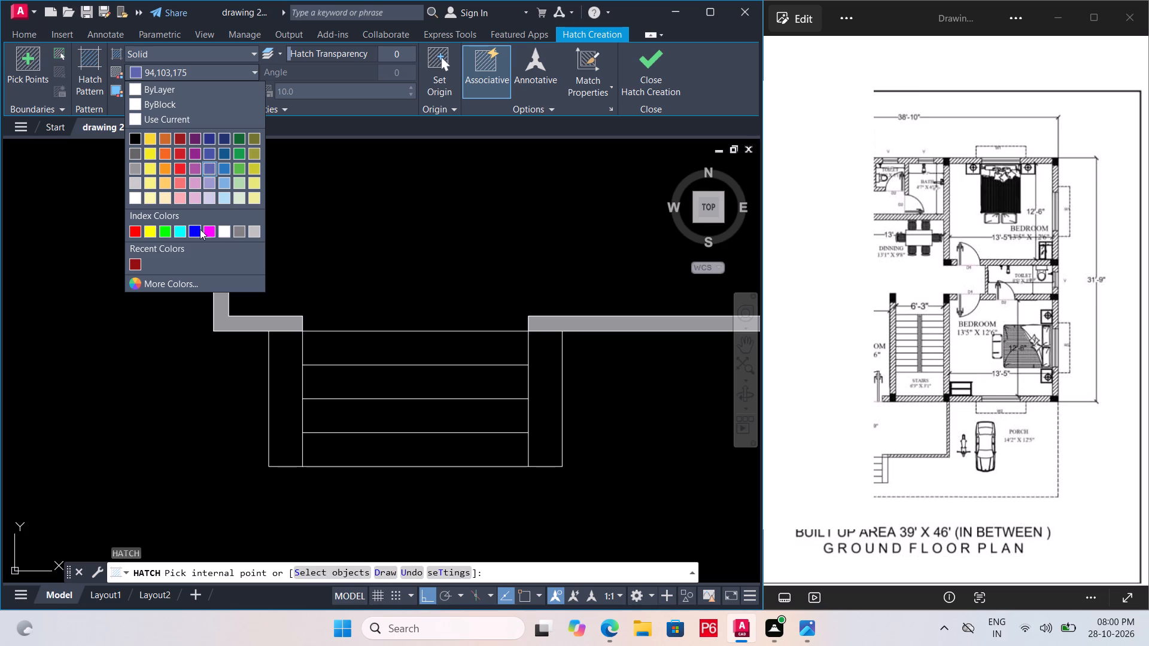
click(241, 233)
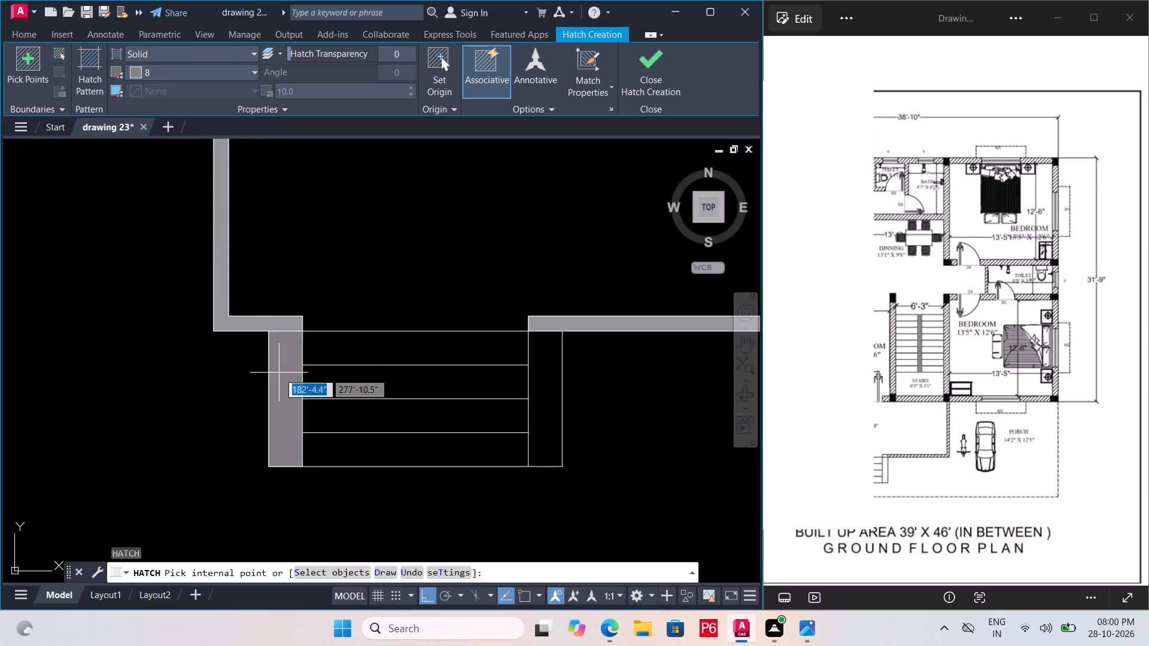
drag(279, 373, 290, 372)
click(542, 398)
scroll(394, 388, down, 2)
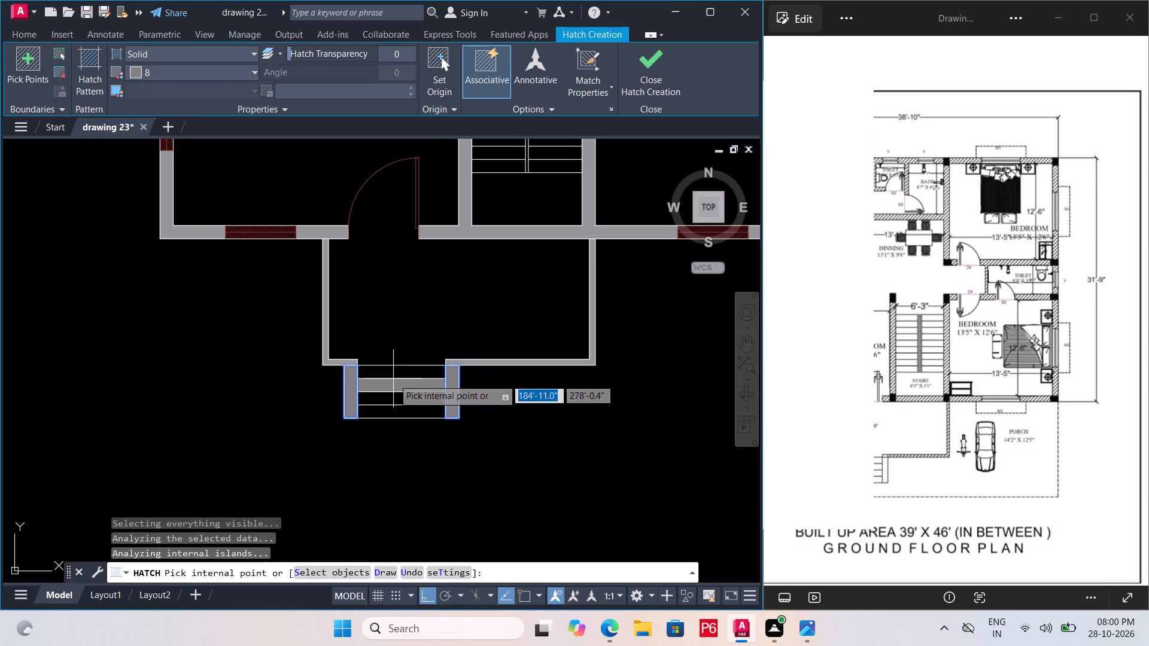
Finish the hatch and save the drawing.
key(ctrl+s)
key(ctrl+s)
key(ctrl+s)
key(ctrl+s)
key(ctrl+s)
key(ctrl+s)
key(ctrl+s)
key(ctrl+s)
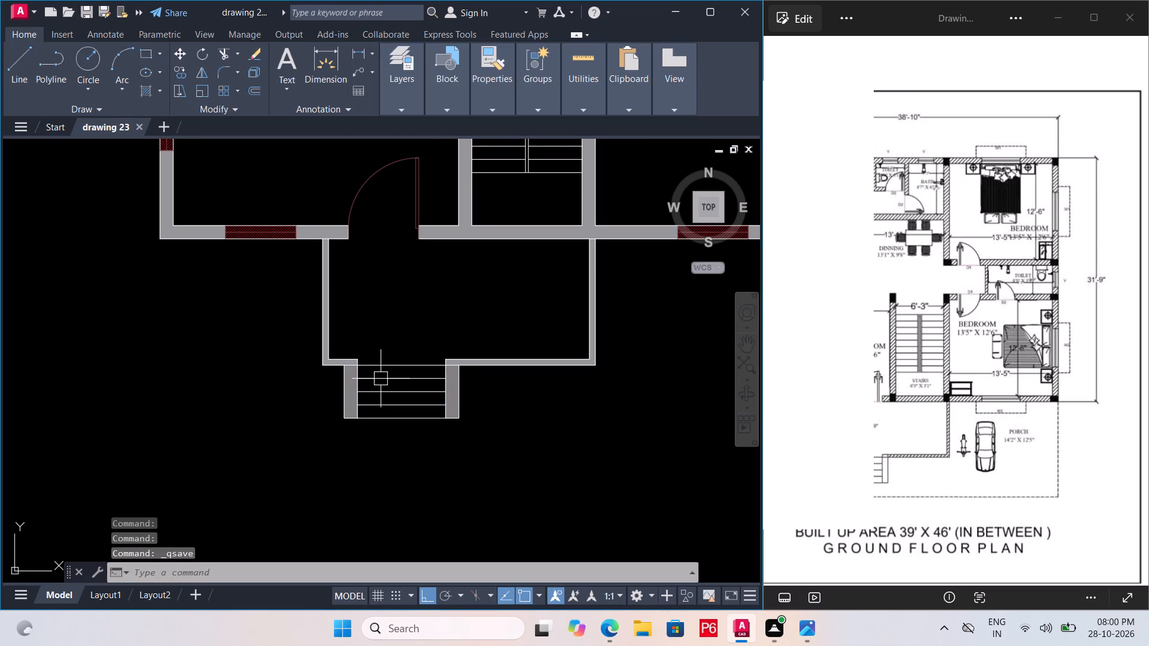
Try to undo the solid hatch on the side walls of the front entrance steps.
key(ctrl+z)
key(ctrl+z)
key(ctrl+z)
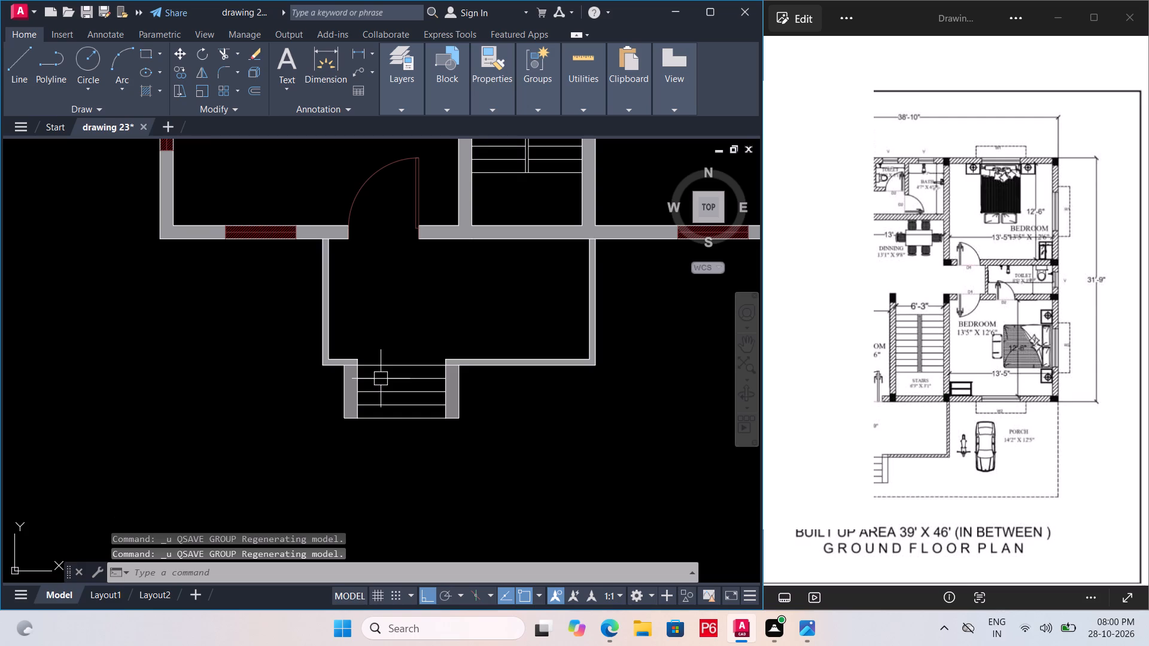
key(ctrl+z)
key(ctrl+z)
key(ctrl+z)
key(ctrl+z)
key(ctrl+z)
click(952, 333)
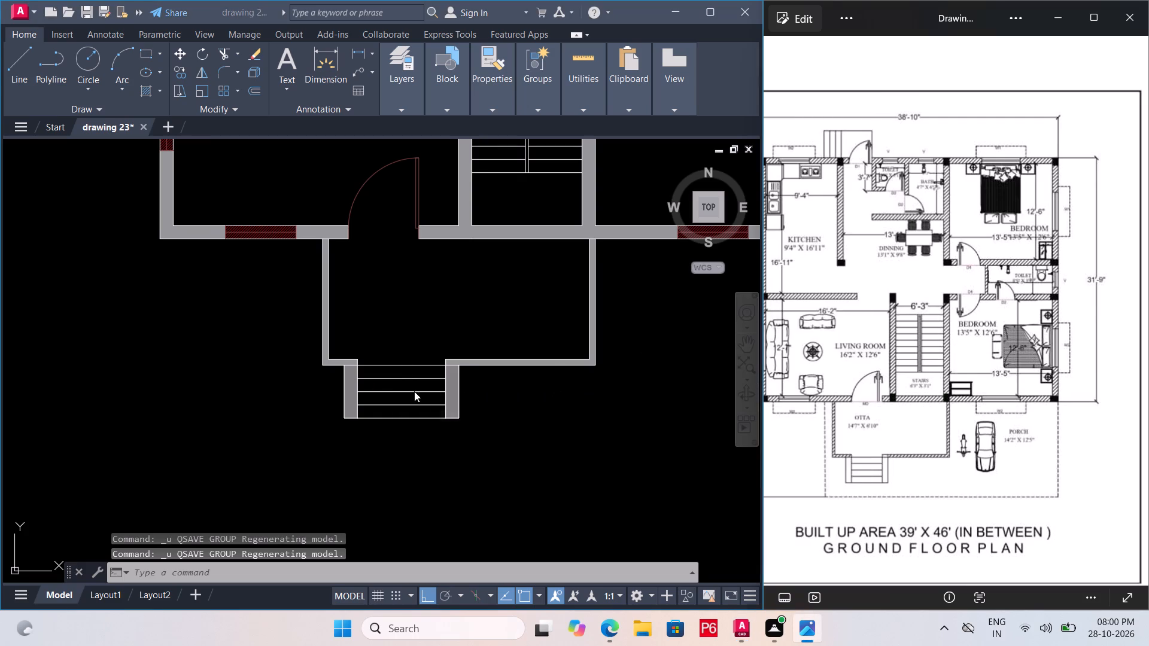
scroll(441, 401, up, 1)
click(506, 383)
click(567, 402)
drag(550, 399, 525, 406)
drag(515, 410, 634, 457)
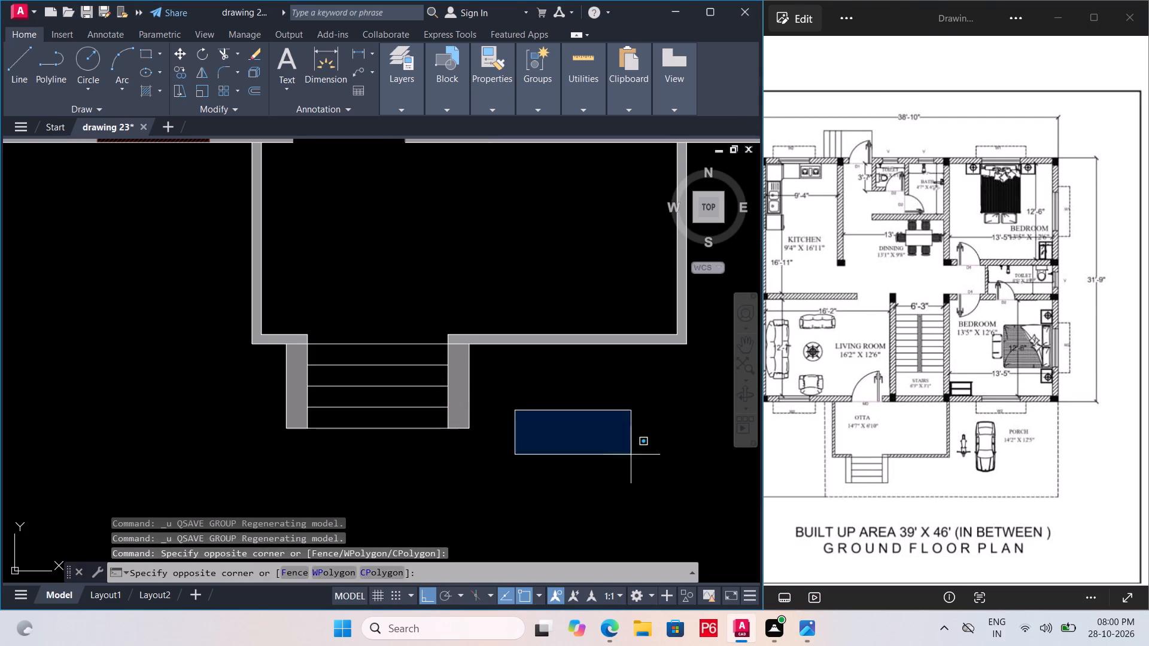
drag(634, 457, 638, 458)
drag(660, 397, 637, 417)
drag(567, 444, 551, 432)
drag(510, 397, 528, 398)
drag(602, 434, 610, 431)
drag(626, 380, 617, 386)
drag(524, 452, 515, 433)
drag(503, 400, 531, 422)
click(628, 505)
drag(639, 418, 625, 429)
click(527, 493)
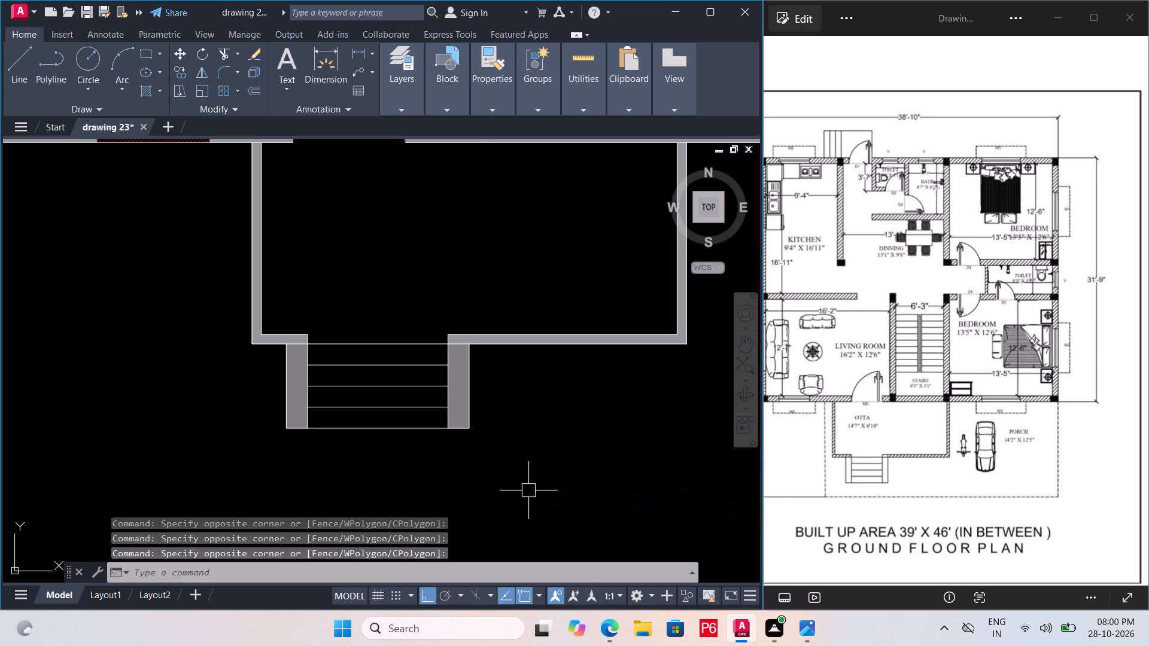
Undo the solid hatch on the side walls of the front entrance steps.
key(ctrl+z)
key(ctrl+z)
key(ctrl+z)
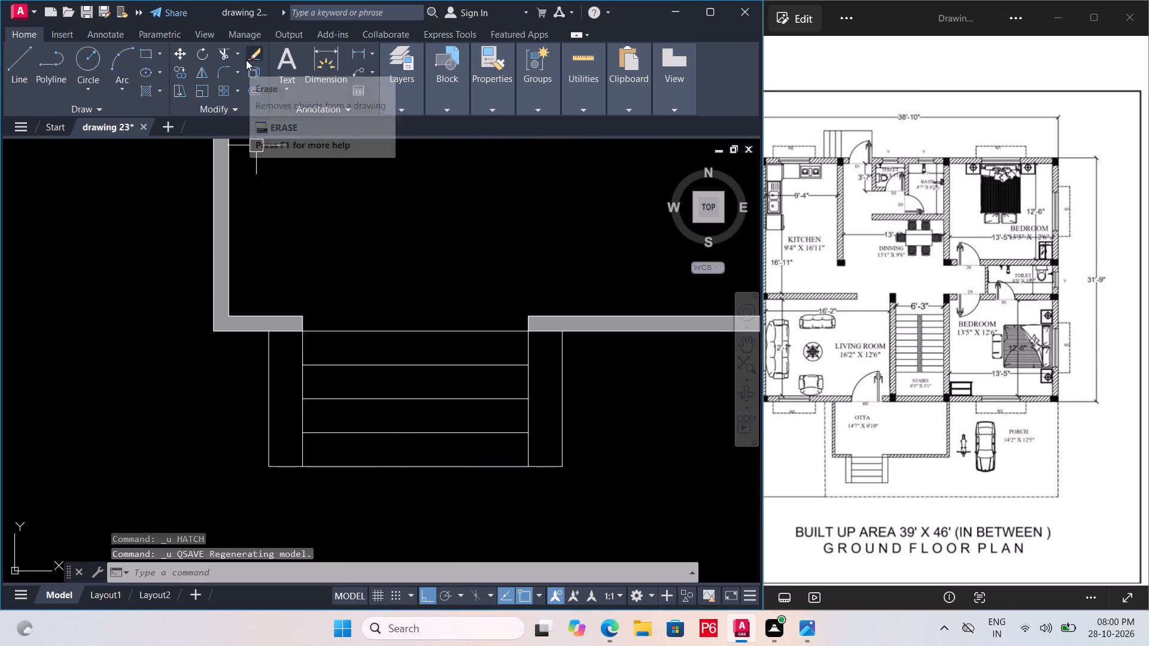
Fill both side walls of the front entrance steps with a solid hatch in colour 199,200,202.
text(h)
key(space)
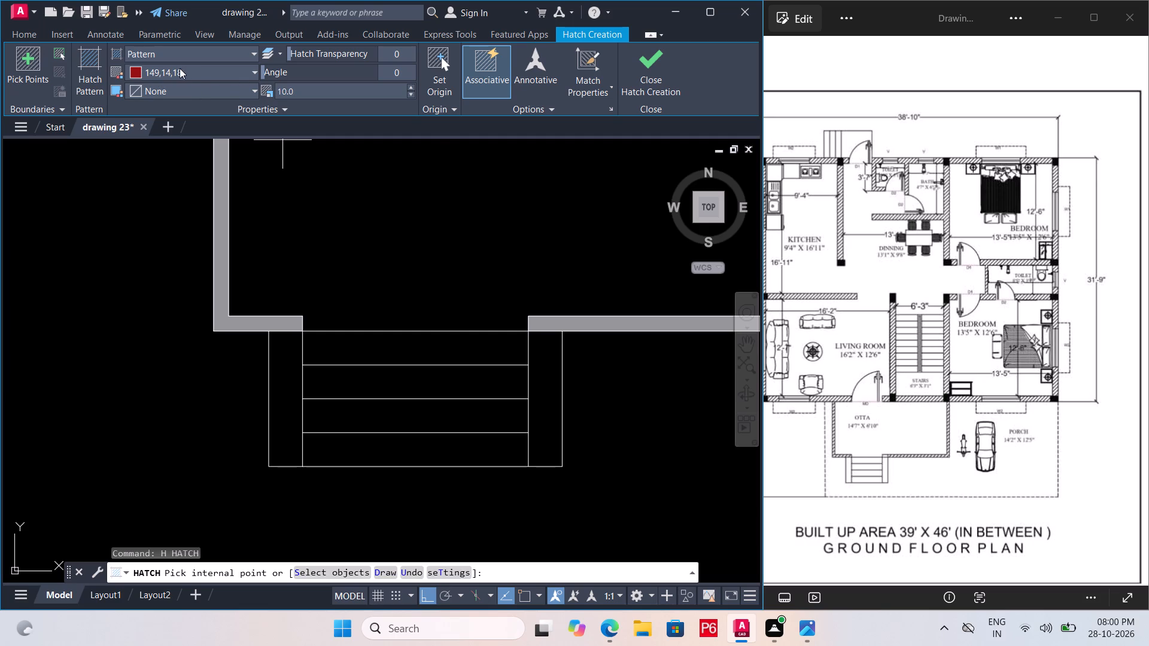
click(150, 54)
click(163, 71)
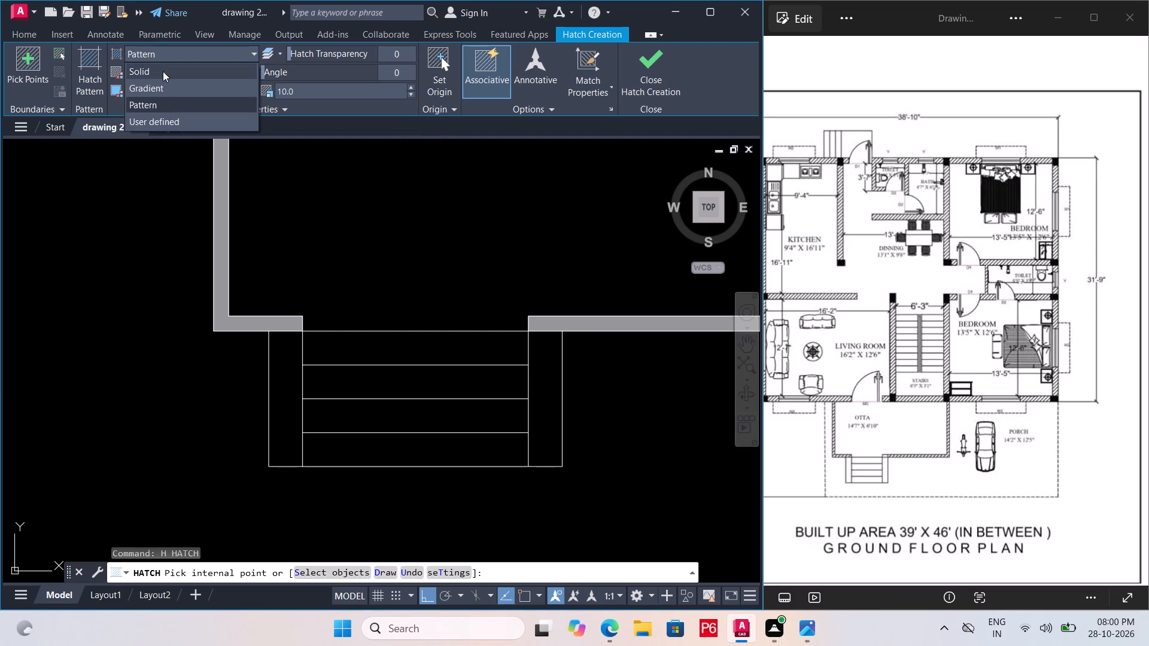
click(190, 71)
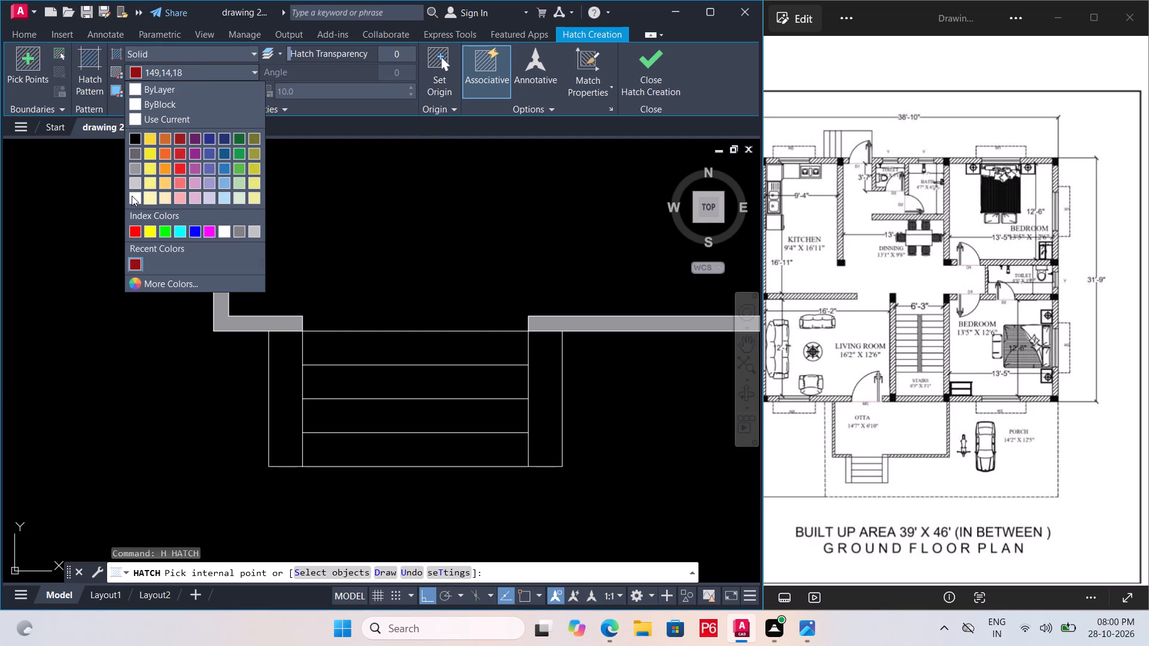
click(136, 184)
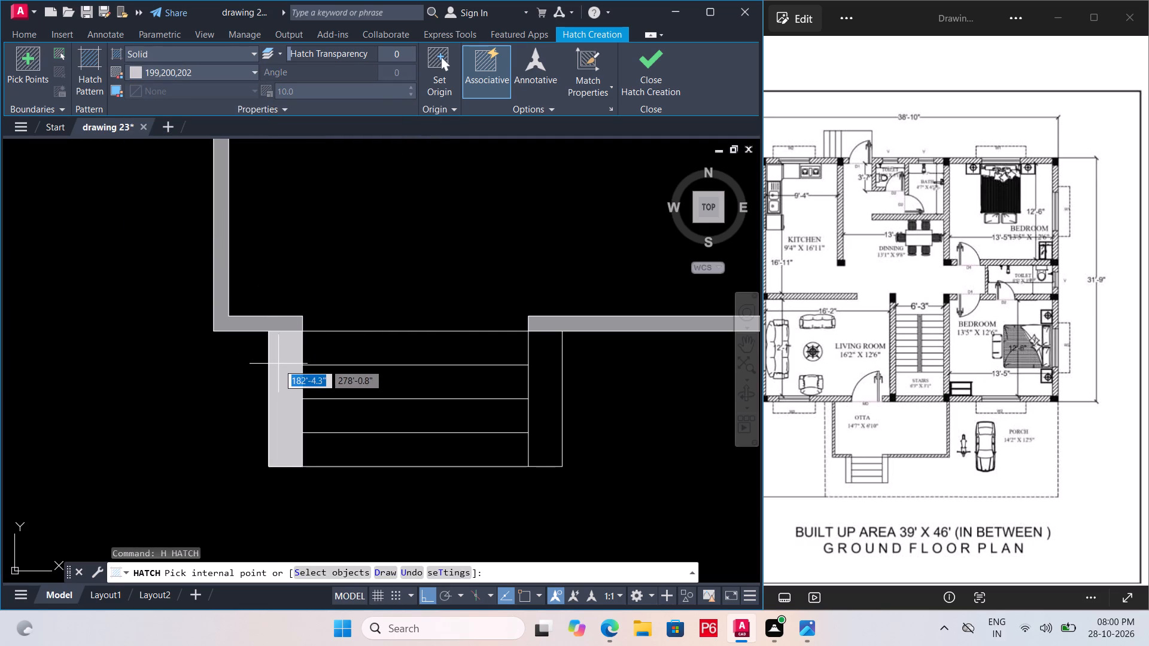
click(278, 364)
click(545, 393)
scroll(394, 368, down, 1)
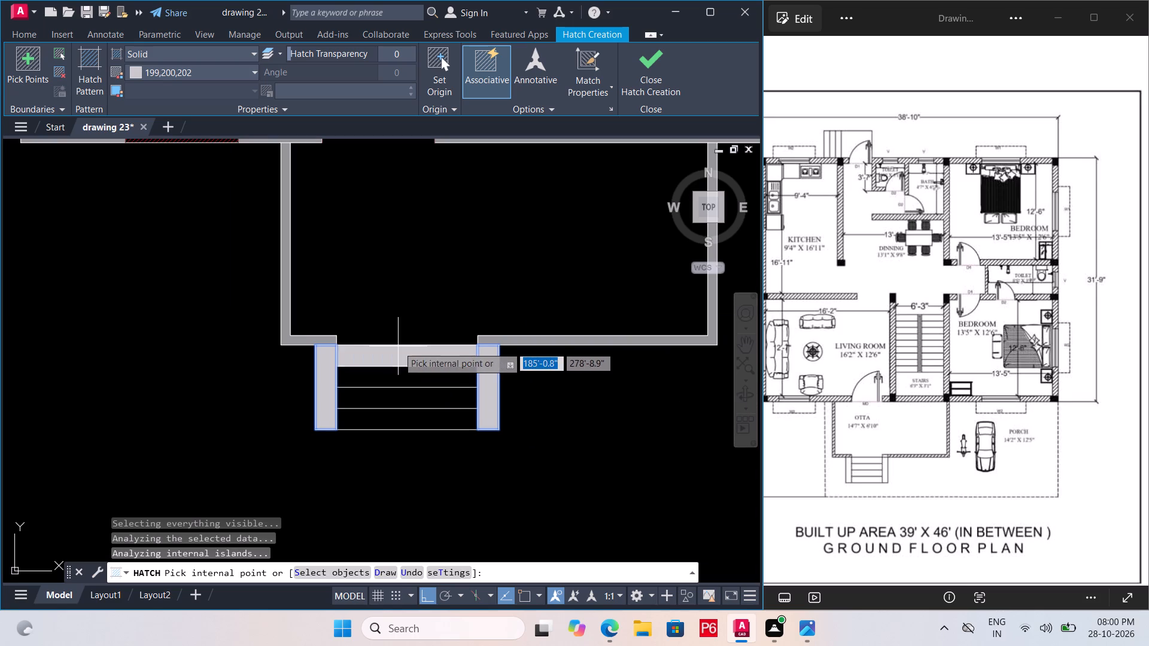
key(ctrl+z)
key(ctrl+z)
click(168, 71)
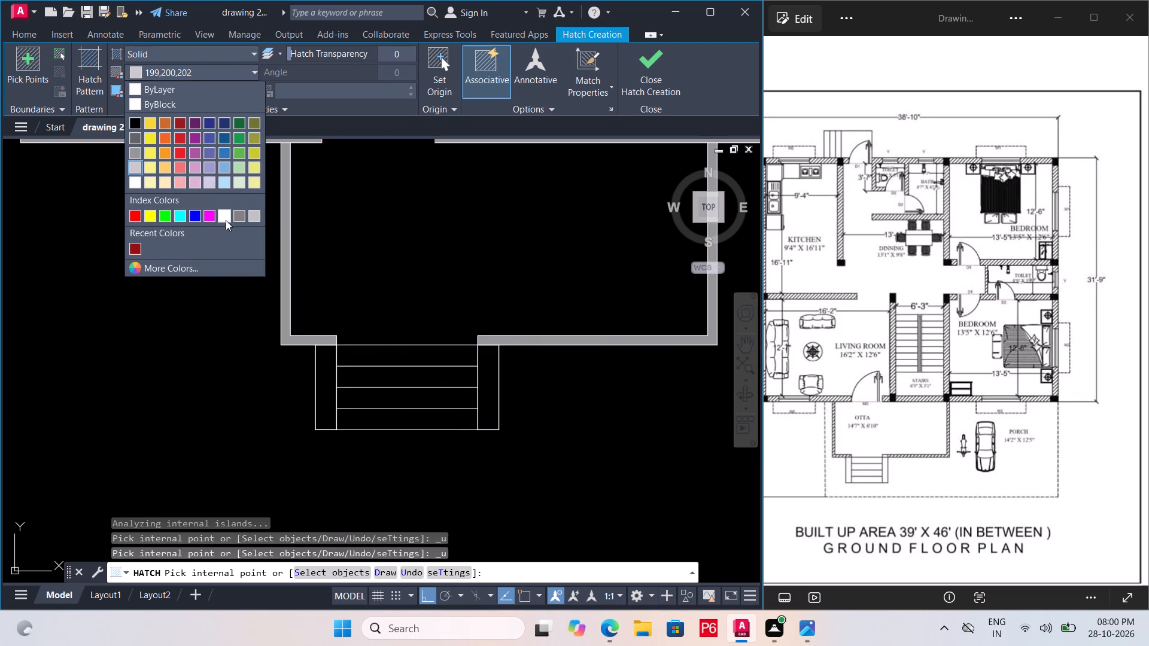
click(134, 170)
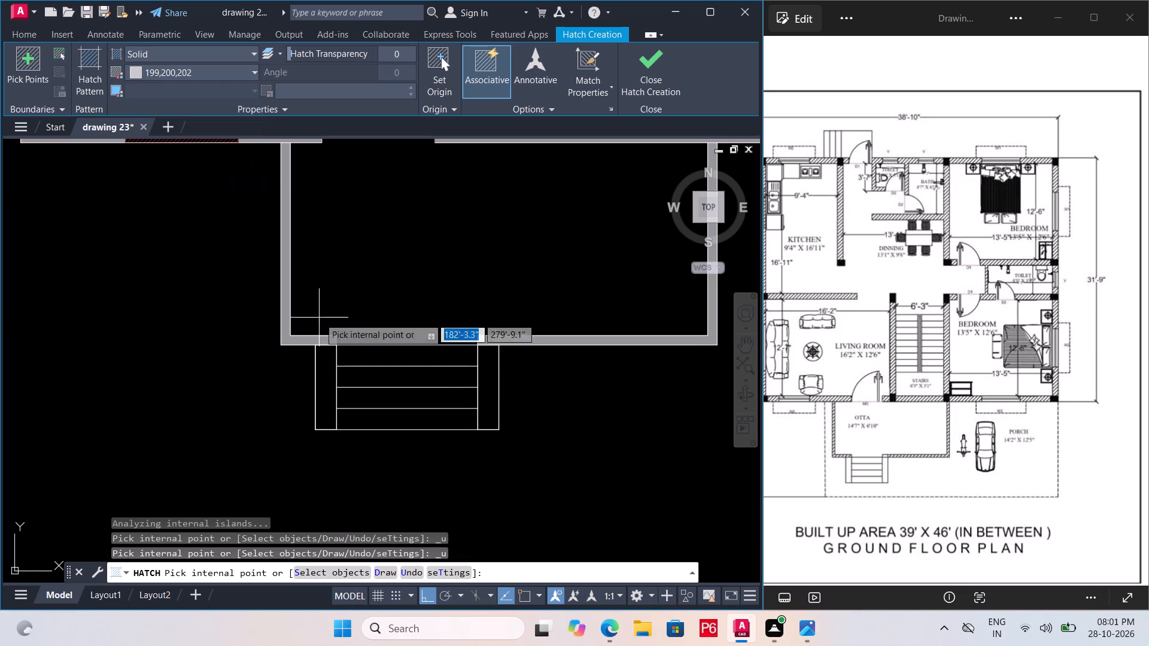
click(329, 369)
click(492, 395)
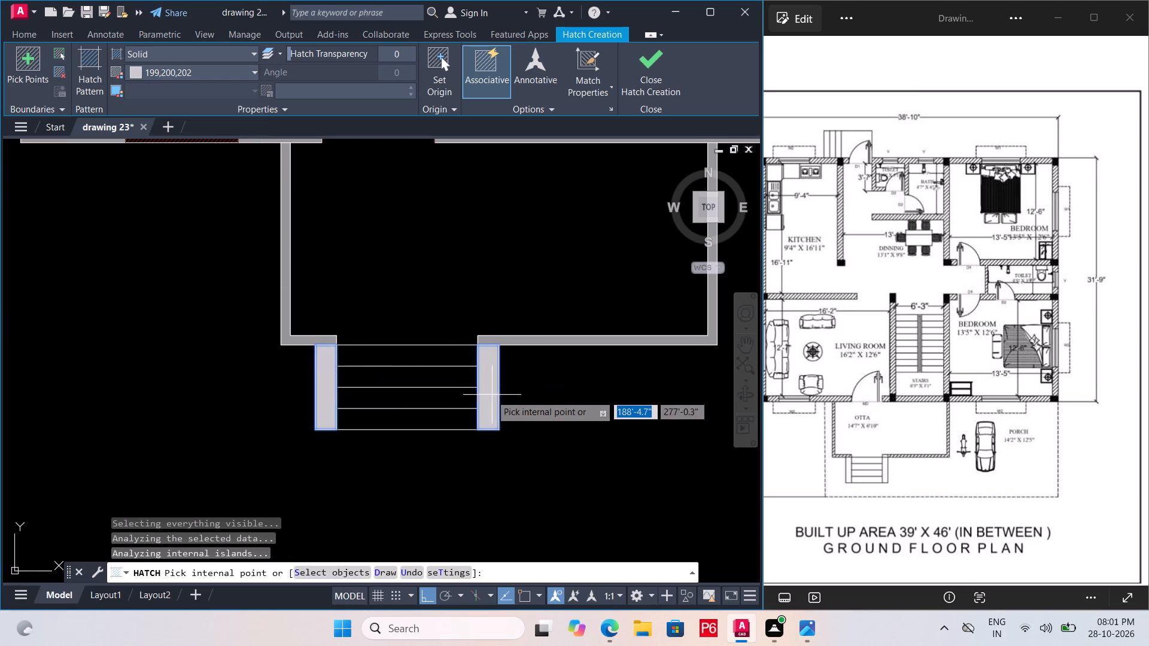
scroll(291, 434, down, 1)
Save the drawing.
key(ctrl+s)
key(ctrl+s)
key(ctrl+s)
key(space)
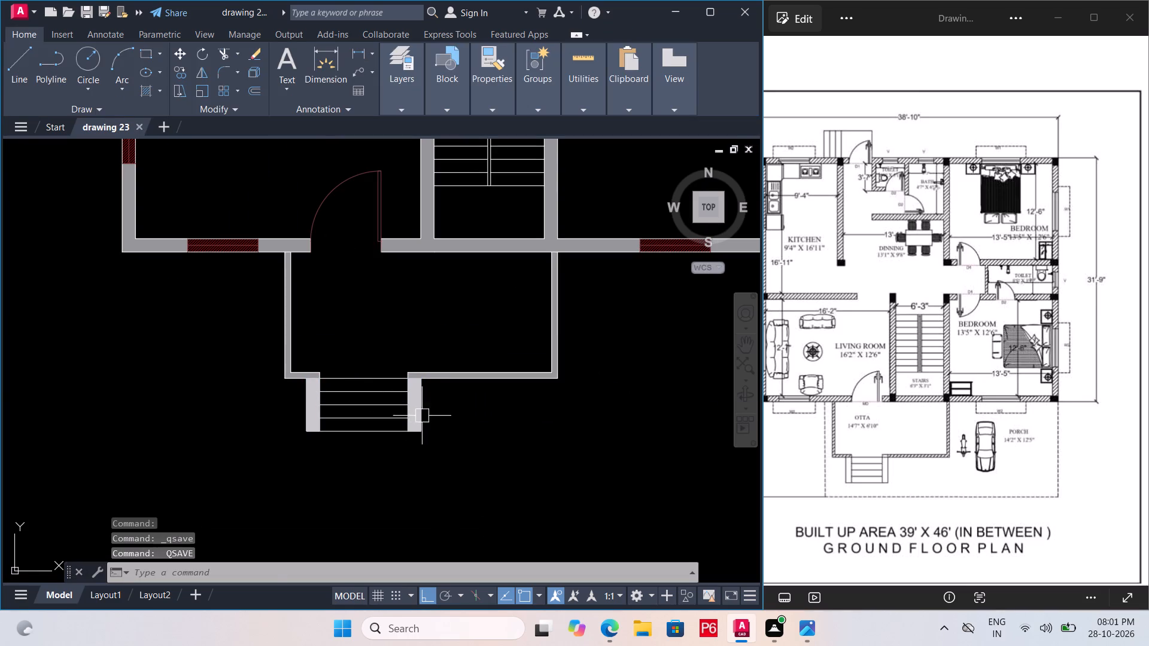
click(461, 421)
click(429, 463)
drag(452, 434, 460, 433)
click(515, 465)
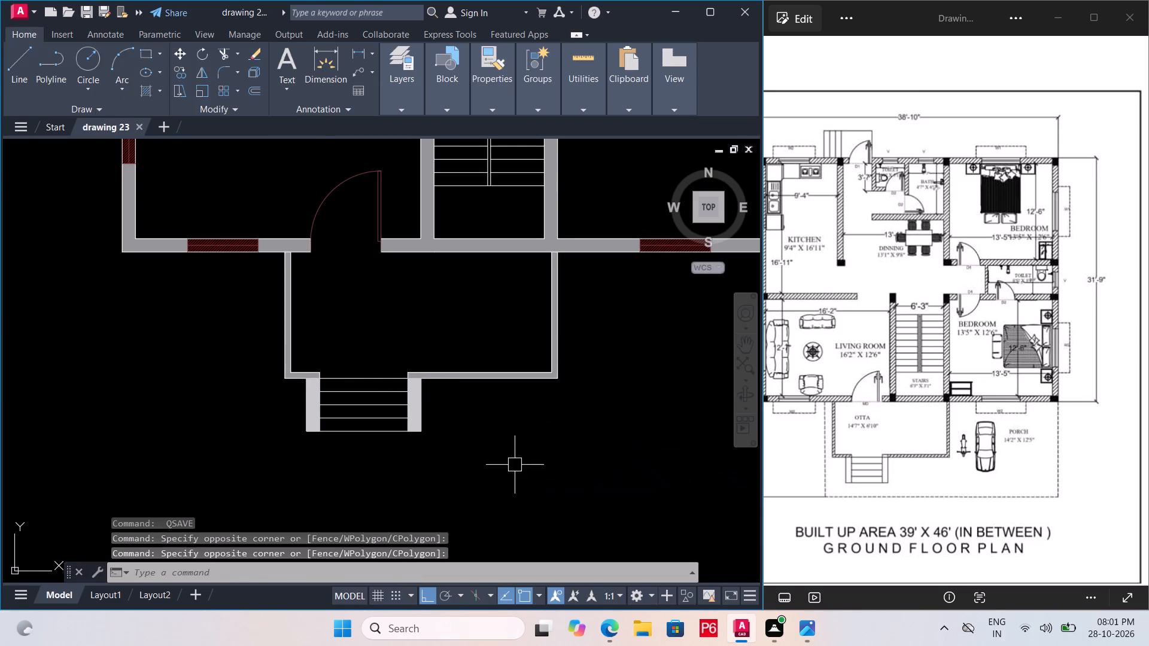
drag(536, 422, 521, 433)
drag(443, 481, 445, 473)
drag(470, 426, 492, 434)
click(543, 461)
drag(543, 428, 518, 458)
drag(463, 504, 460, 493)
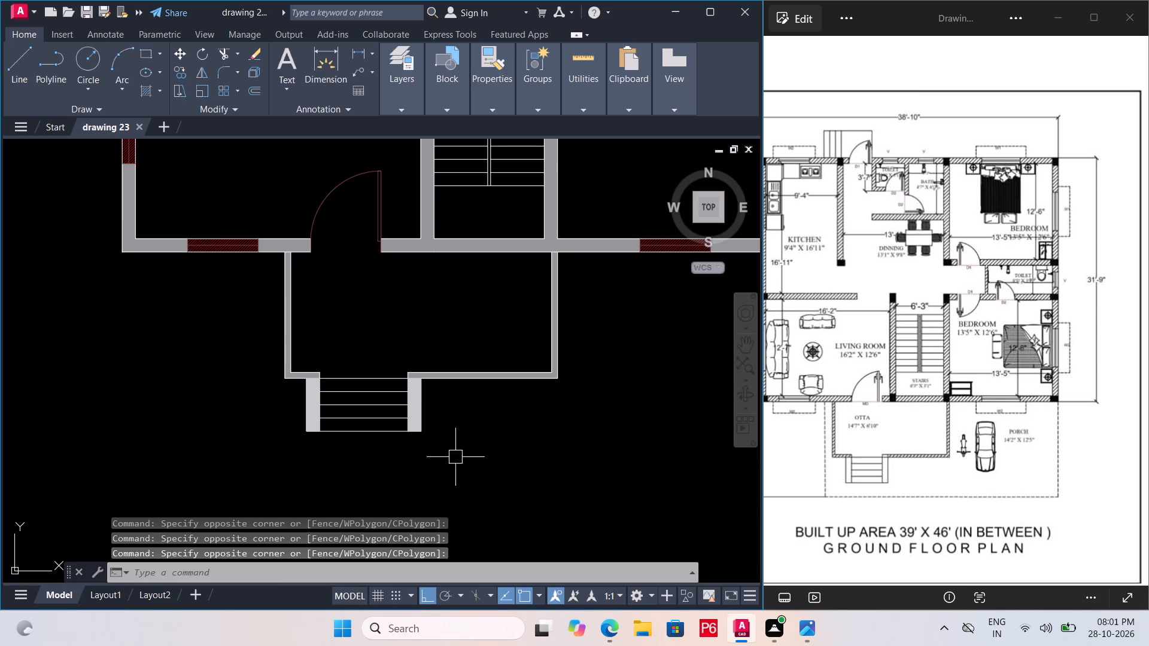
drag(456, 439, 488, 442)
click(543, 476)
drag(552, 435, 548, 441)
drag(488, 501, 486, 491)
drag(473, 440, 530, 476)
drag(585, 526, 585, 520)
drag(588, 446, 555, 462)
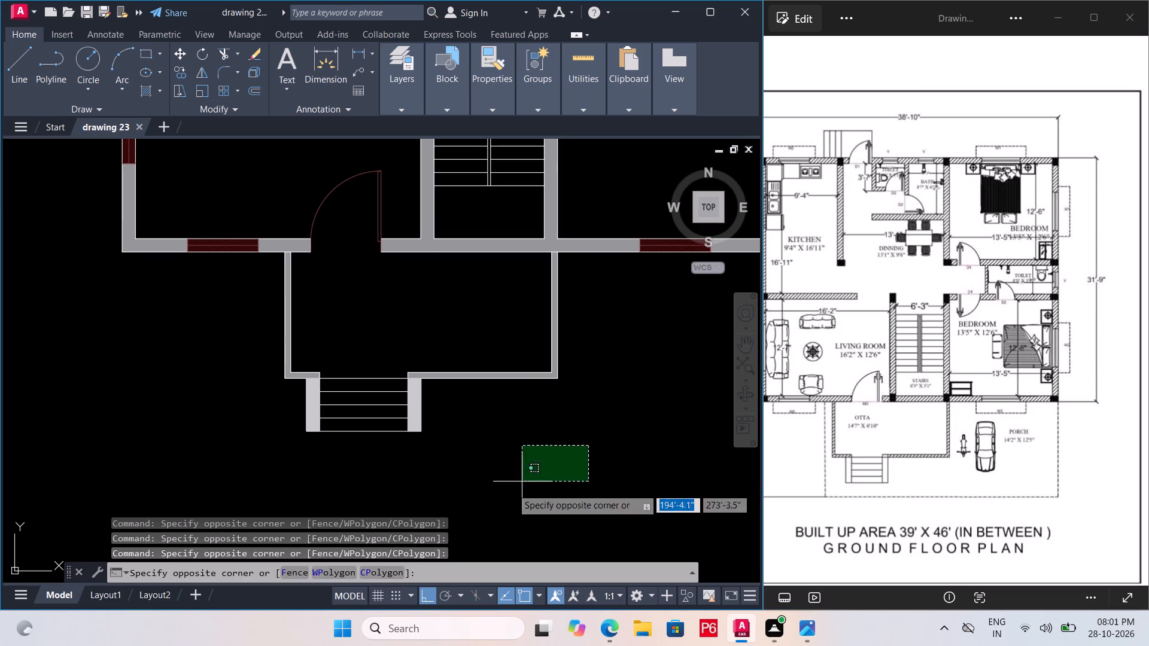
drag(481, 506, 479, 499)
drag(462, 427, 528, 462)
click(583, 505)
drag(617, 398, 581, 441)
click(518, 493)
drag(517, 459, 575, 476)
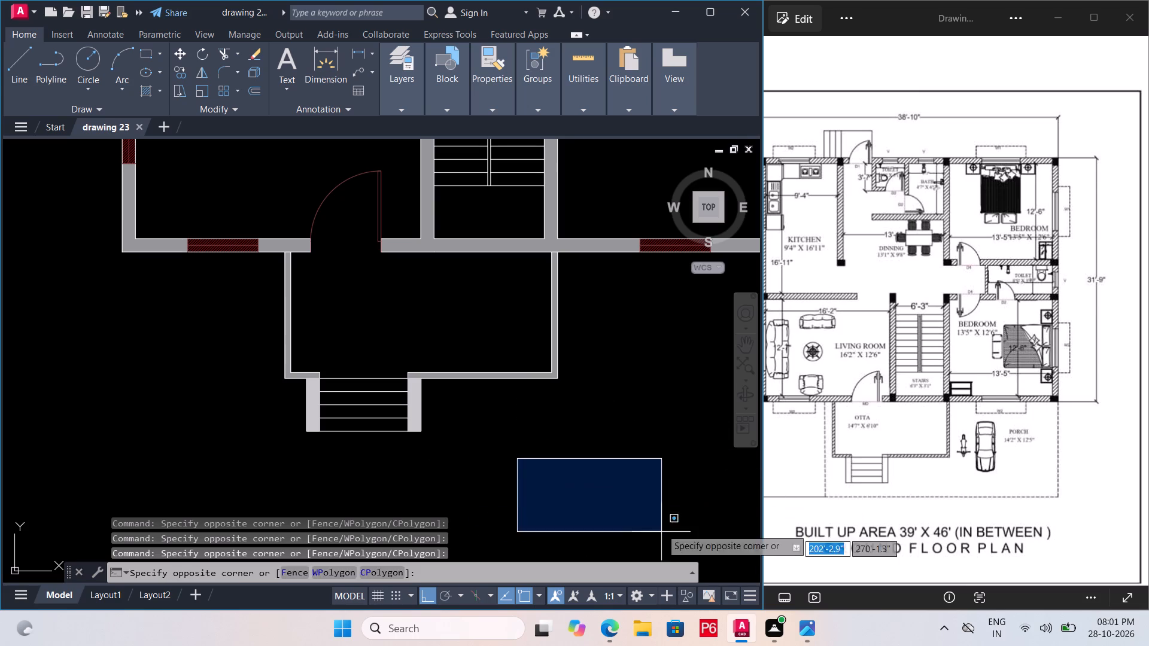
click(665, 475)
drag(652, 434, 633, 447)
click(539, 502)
Draw a three-sided line outline outside the kitchen's north window, about 5'-3" wide and 1'-5" deep, with both ends meeting the outer wall.
scroll(473, 502, down, 1)
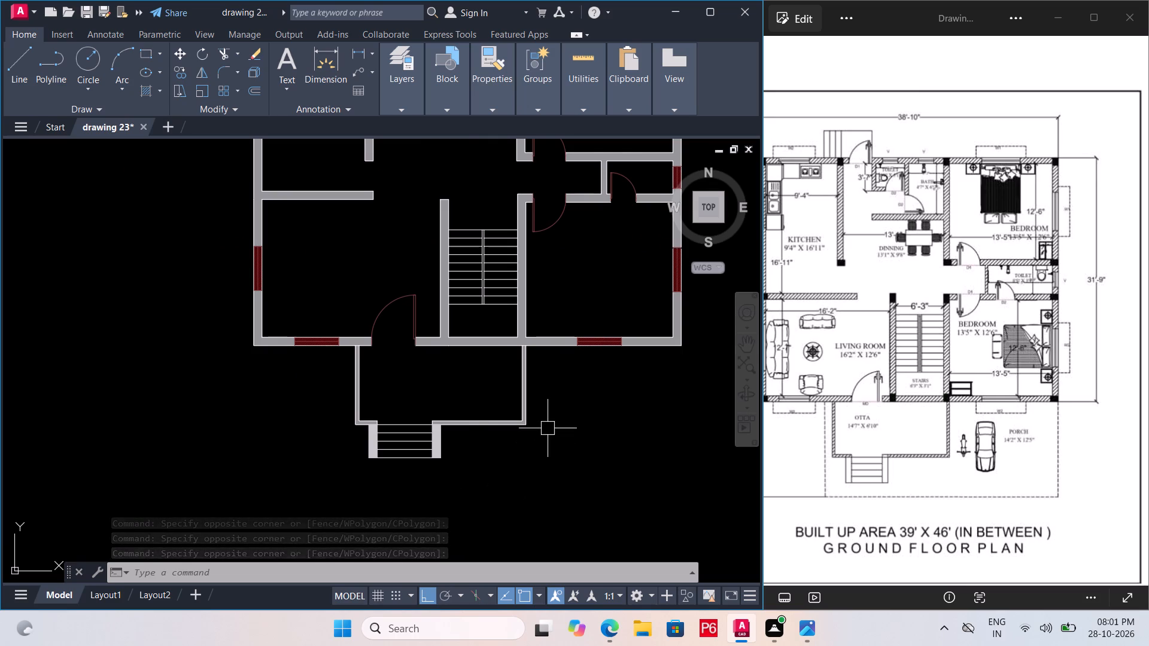
scroll(548, 428, down, 1)
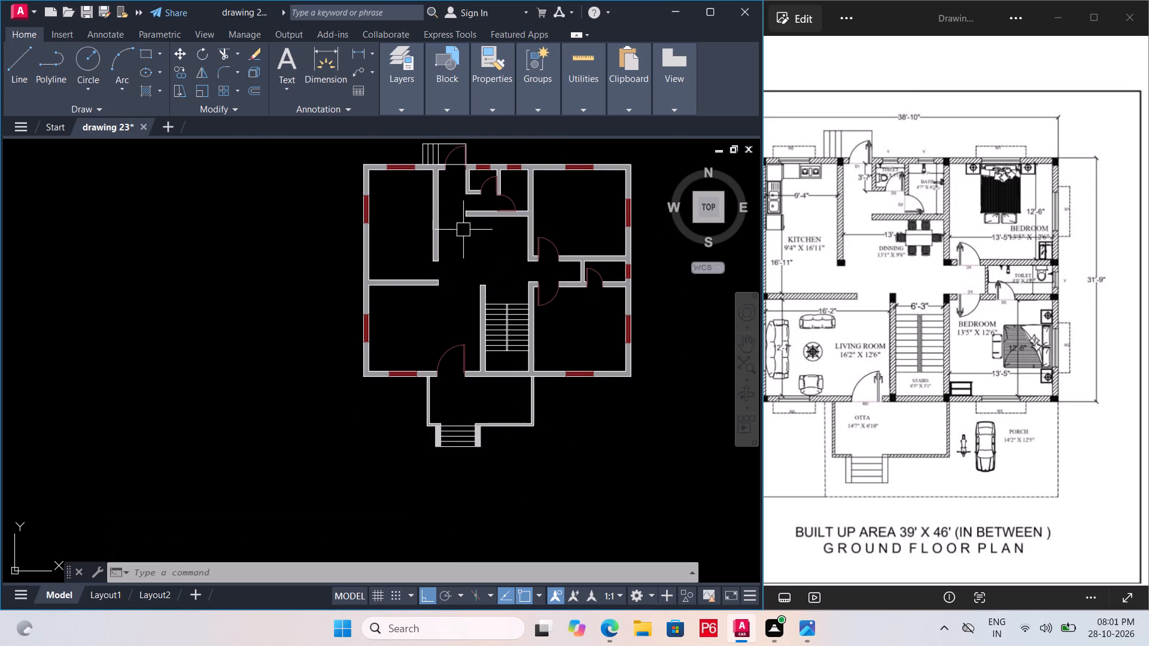
scroll(594, 279, up, 2)
scroll(346, 330, down, 1)
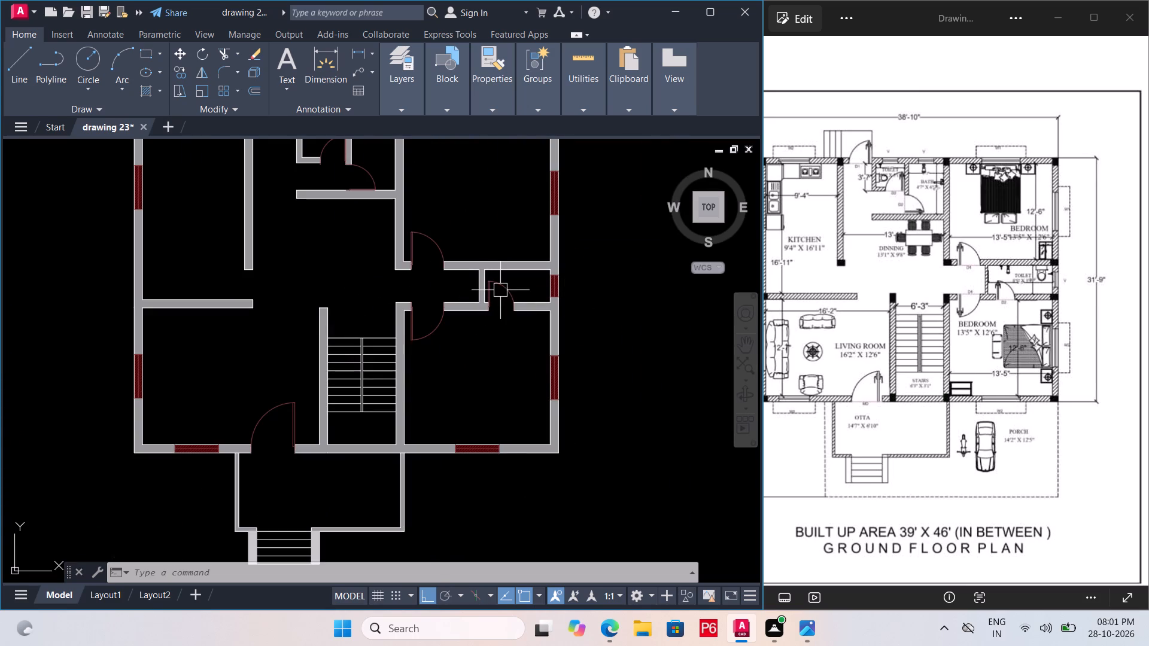
scroll(531, 306, down, 1)
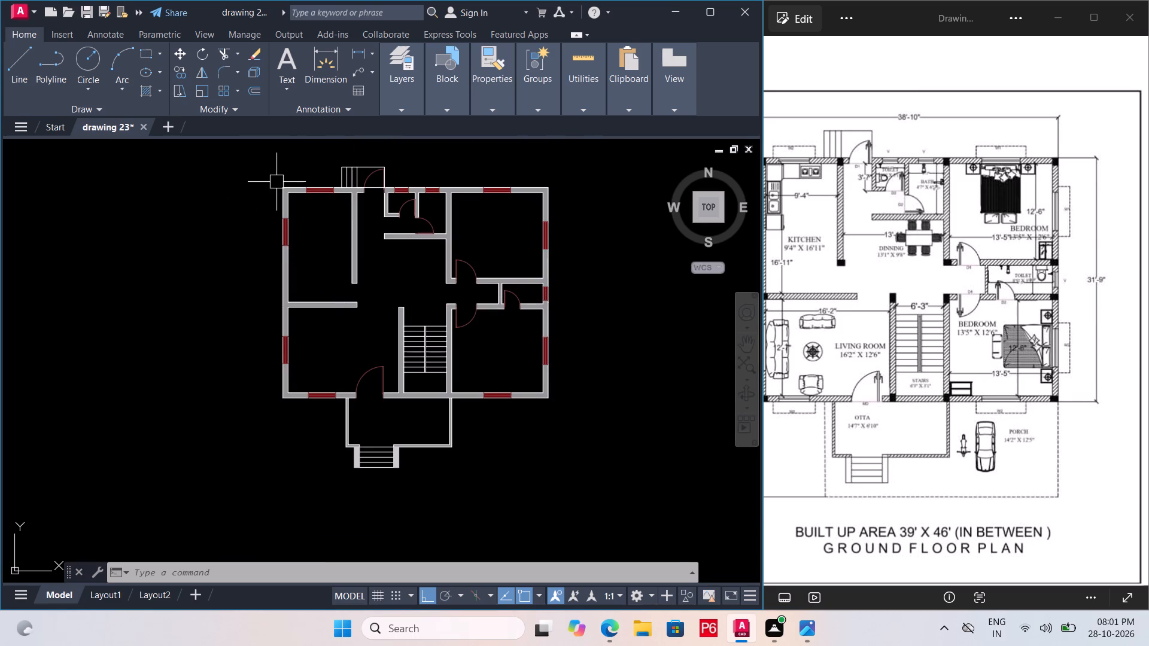
scroll(303, 176, up, 4)
key(space)
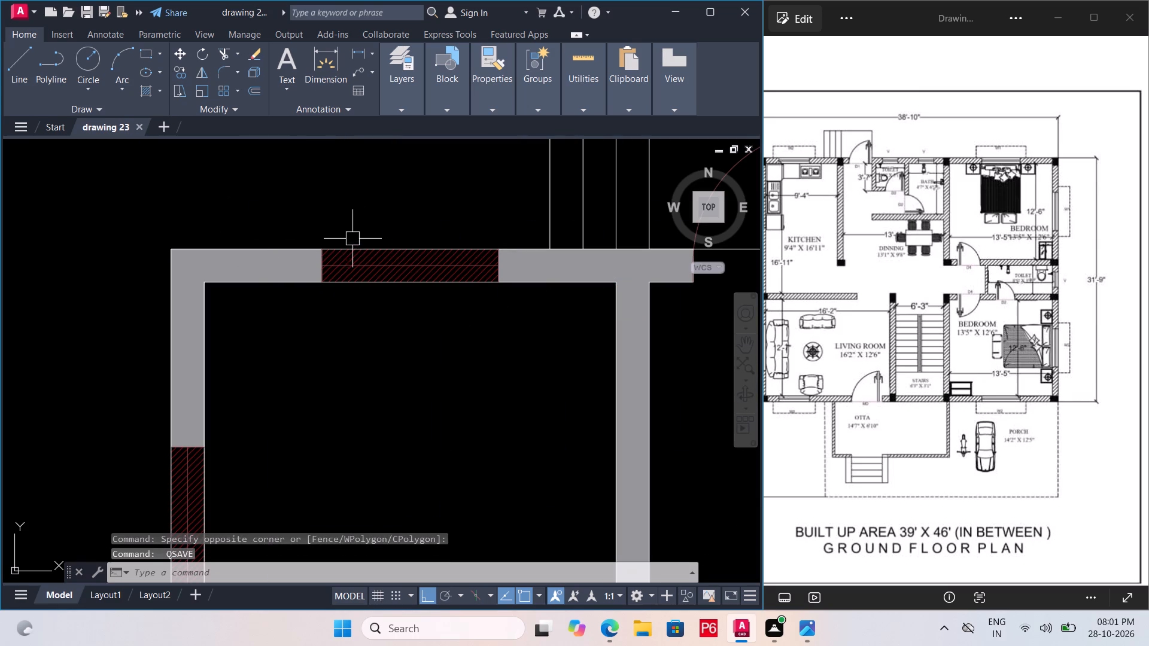
key(l)
key(space)
drag(290, 244, 291, 237)
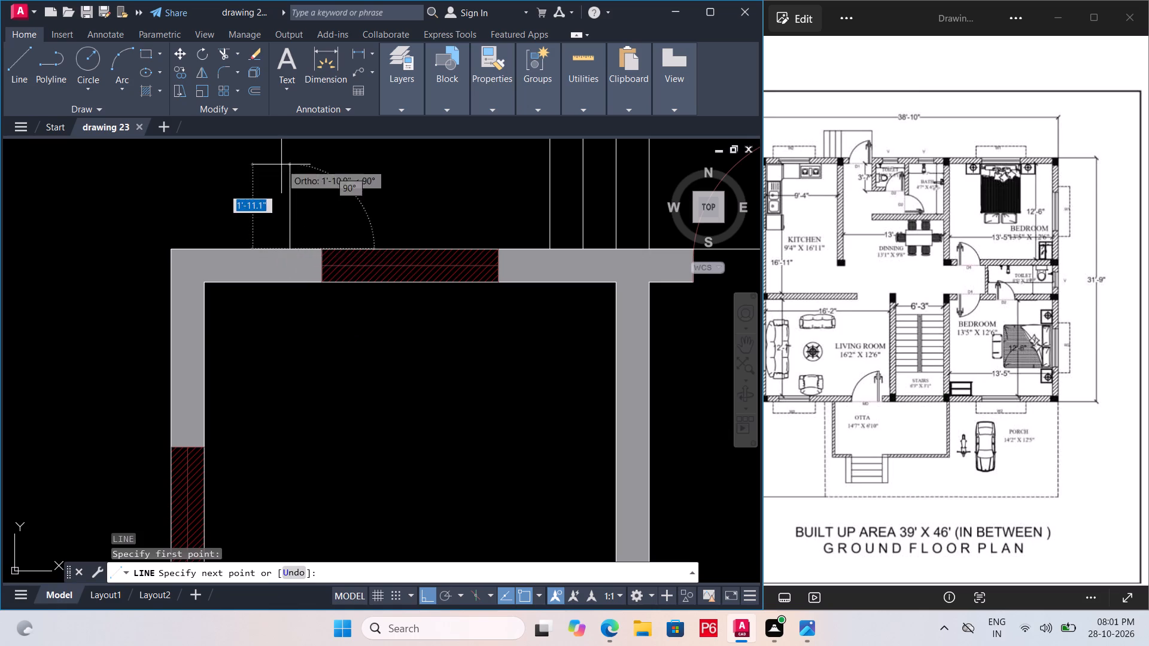
scroll(251, 248, down, 1)
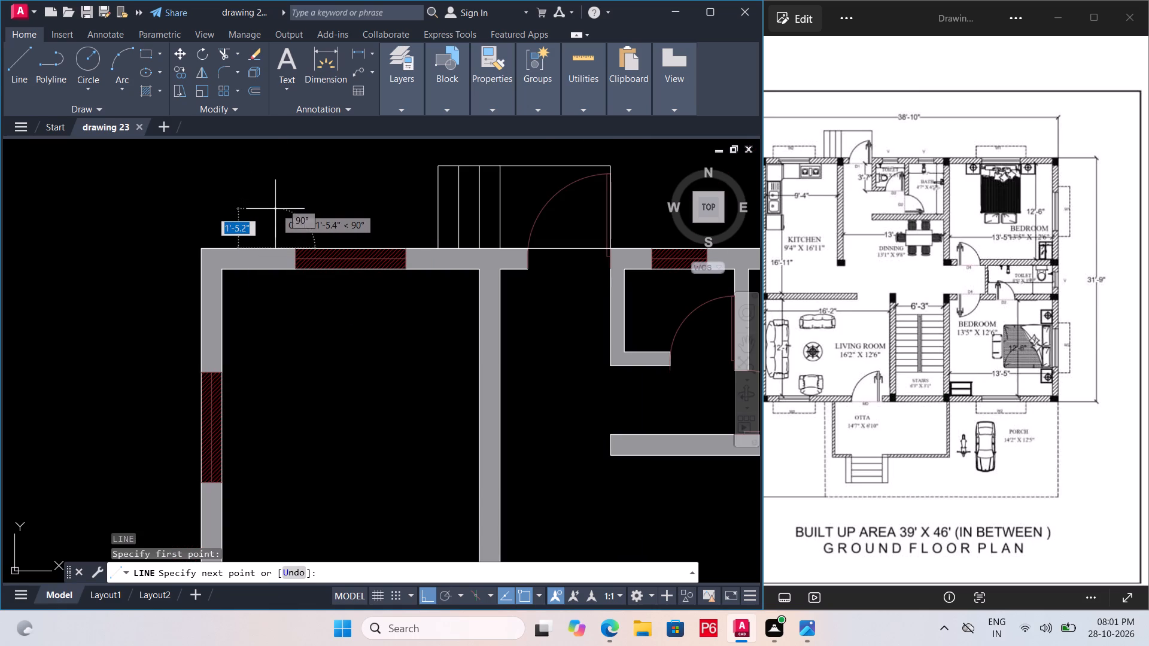
click(275, 206)
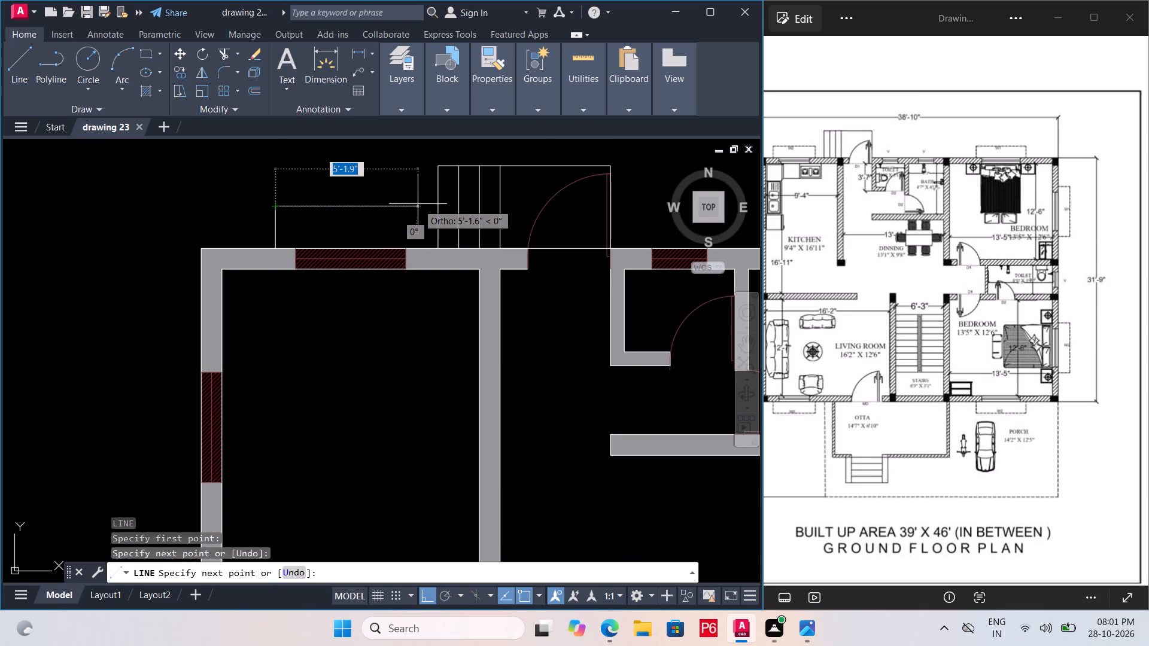
scroll(424, 208, up, 2)
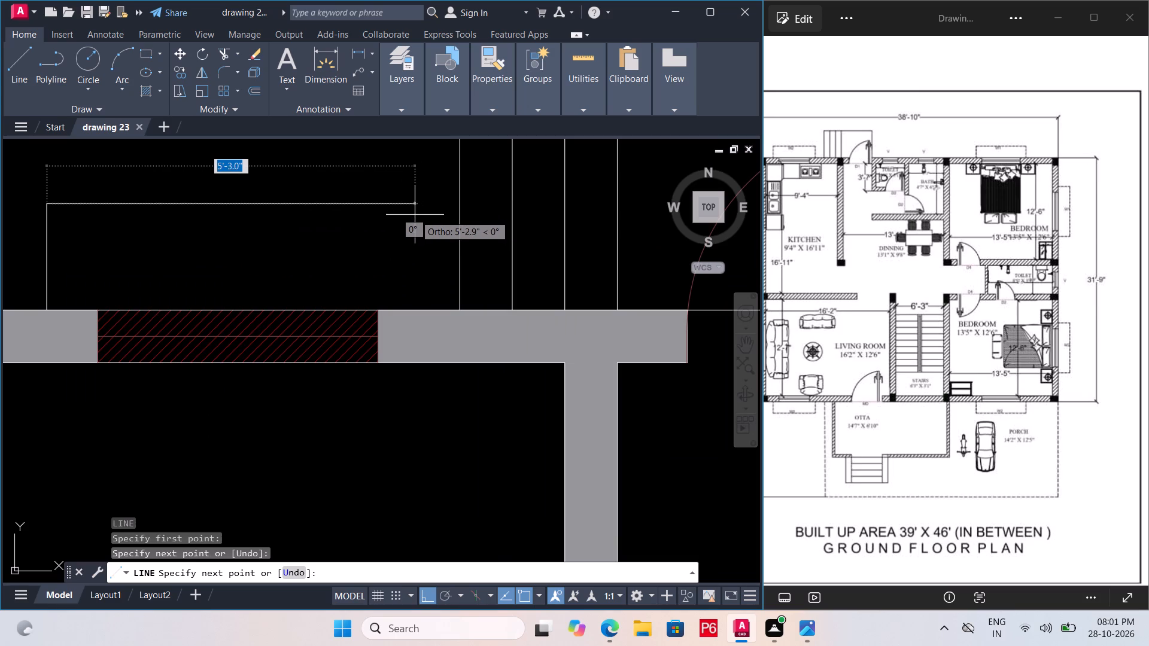
click(415, 211)
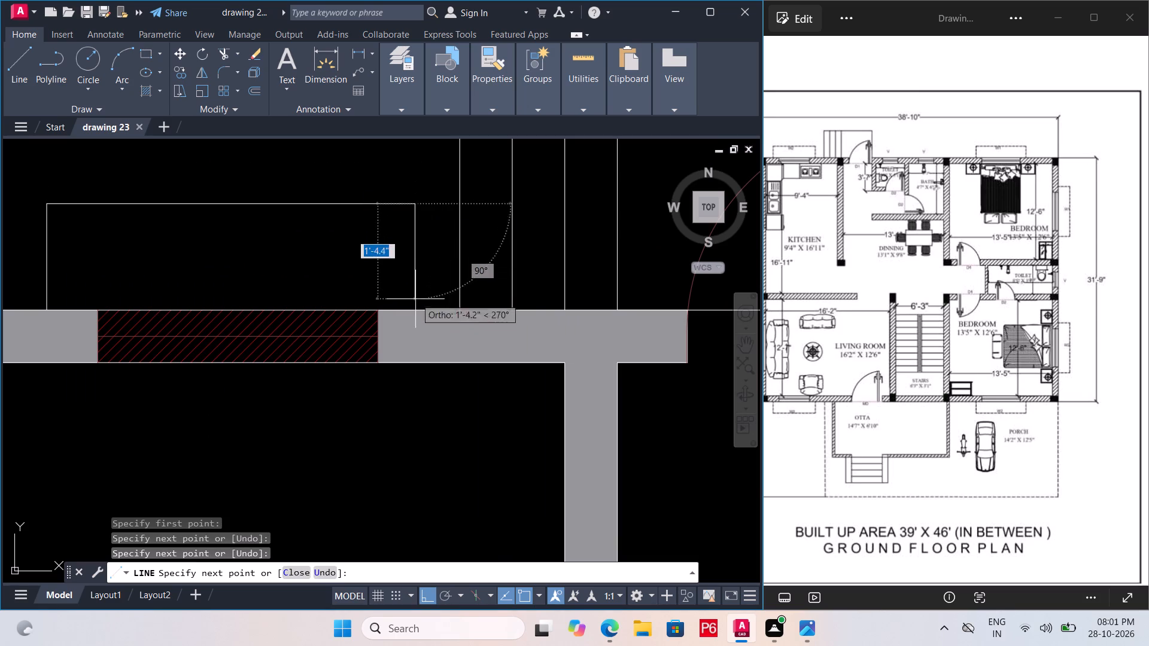
click(416, 305)
scroll(417, 300, down, 2)
Save the drawing.
key(ctrl+s)
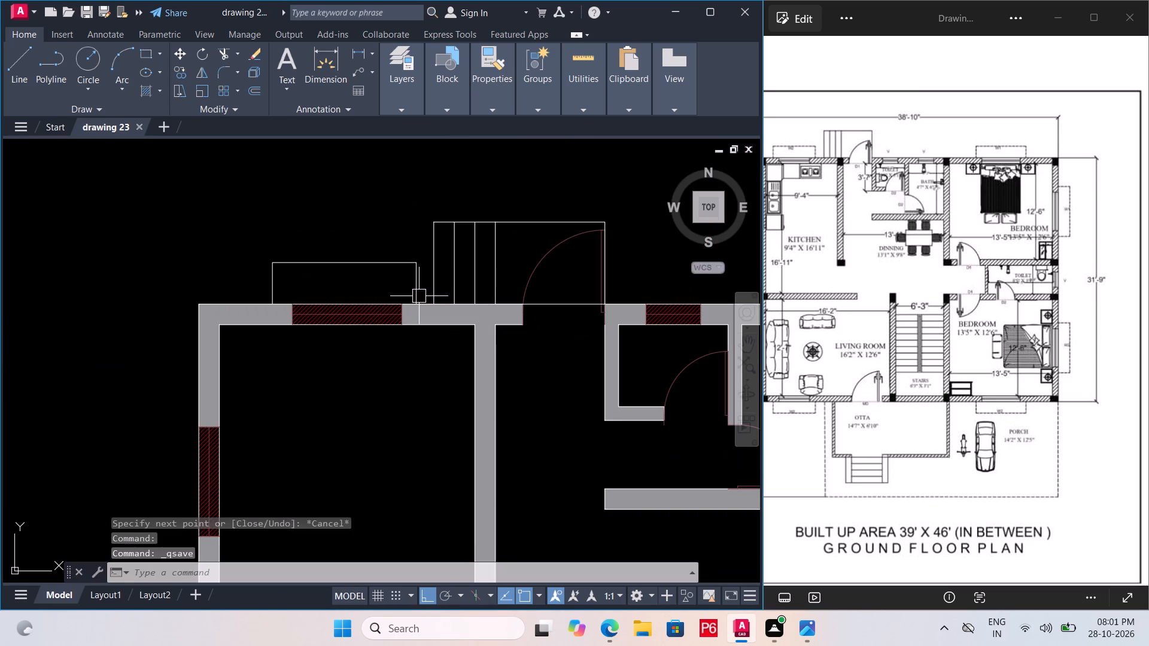
key(ctrl+s)
key(ctrl+s)
key(ctrl+s)
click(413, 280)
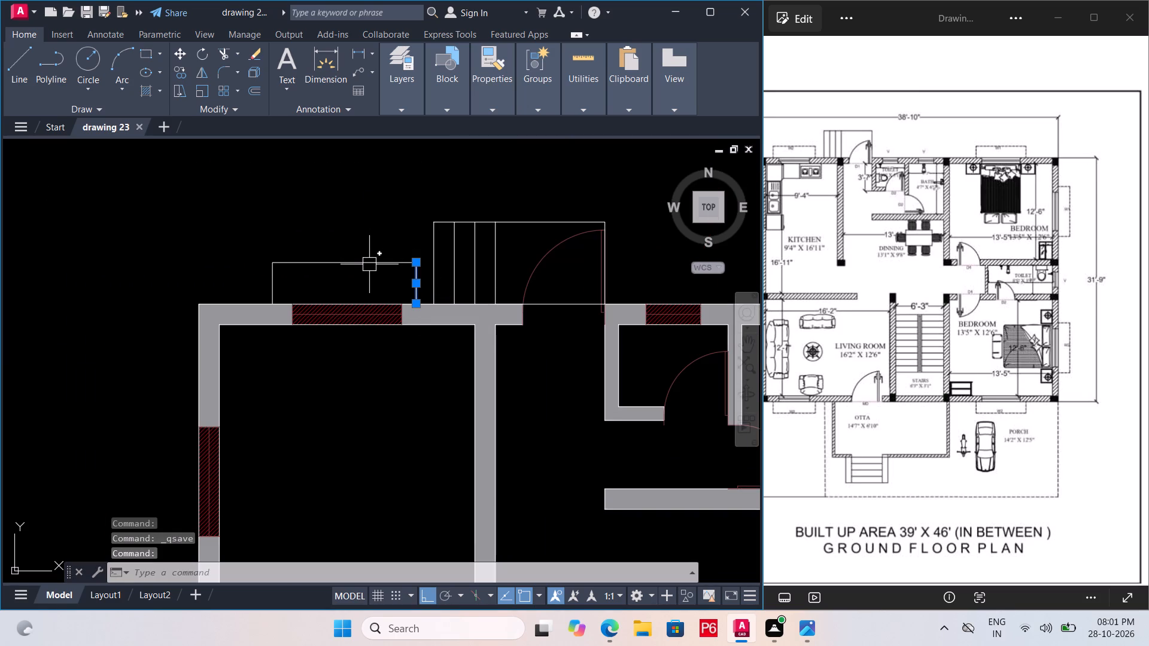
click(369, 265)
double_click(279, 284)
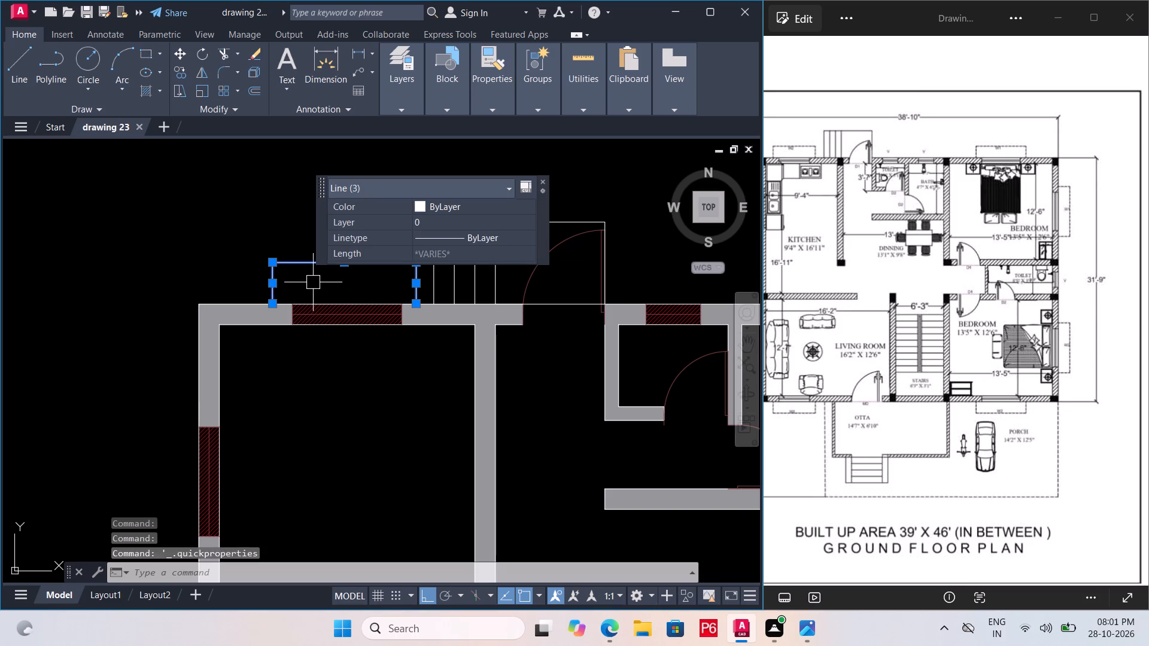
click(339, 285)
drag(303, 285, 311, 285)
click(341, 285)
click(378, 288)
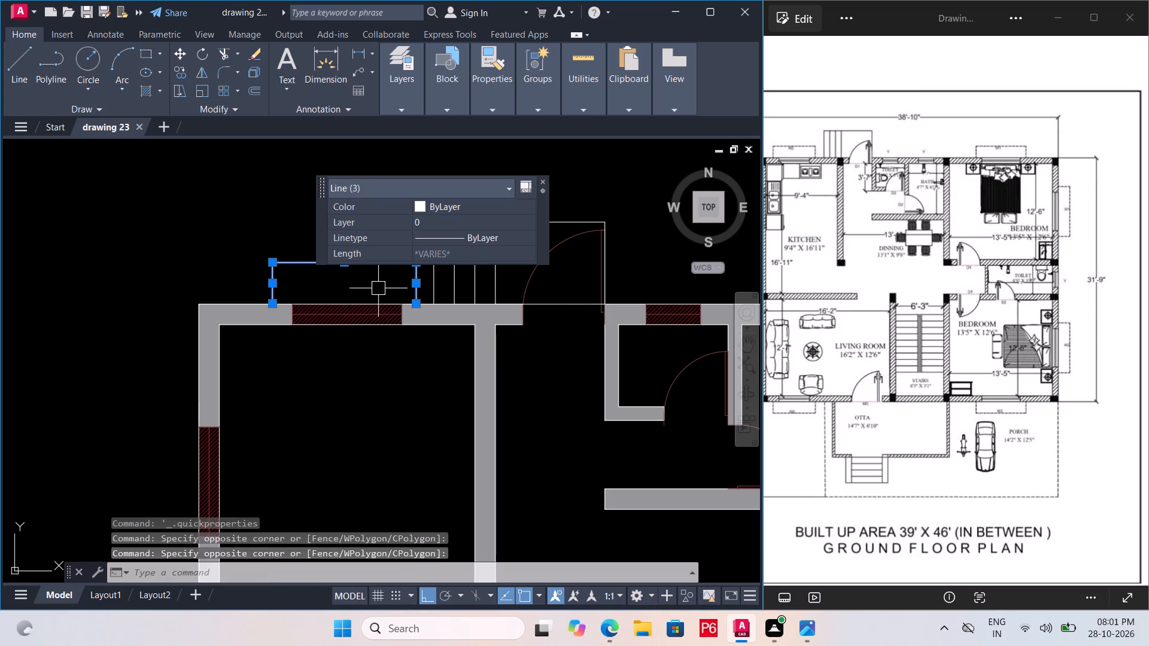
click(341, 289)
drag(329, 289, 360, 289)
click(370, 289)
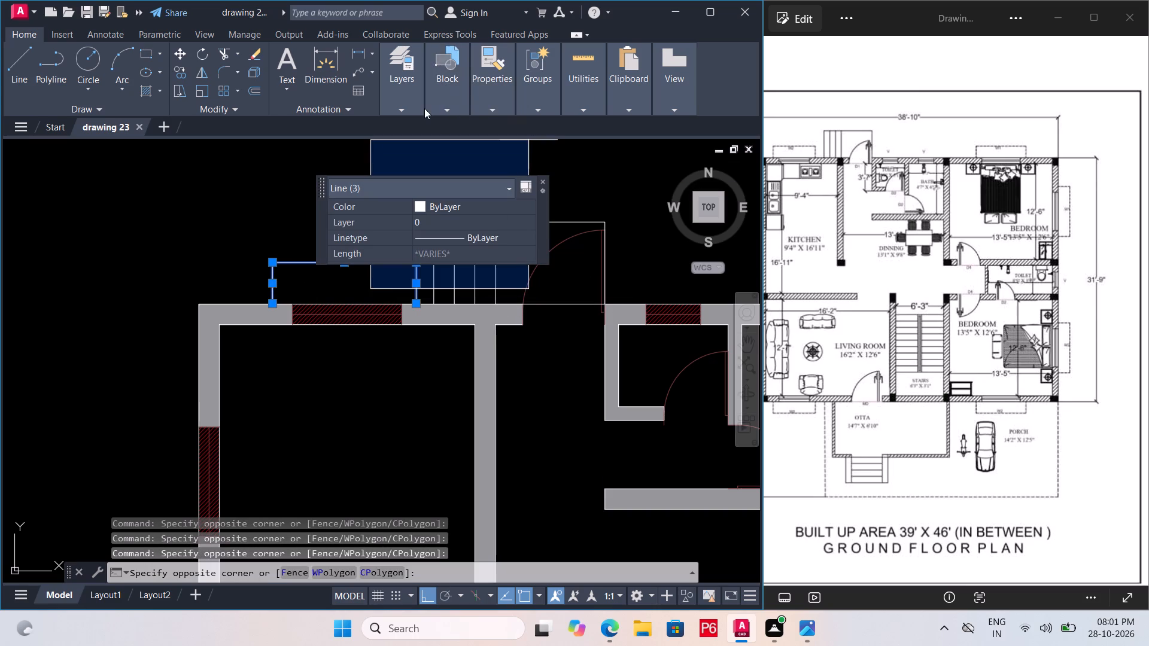
Load the ACAD_ISO03W100 (ISO dash space) linetype from acad.lin into the drawing.
click(484, 110)
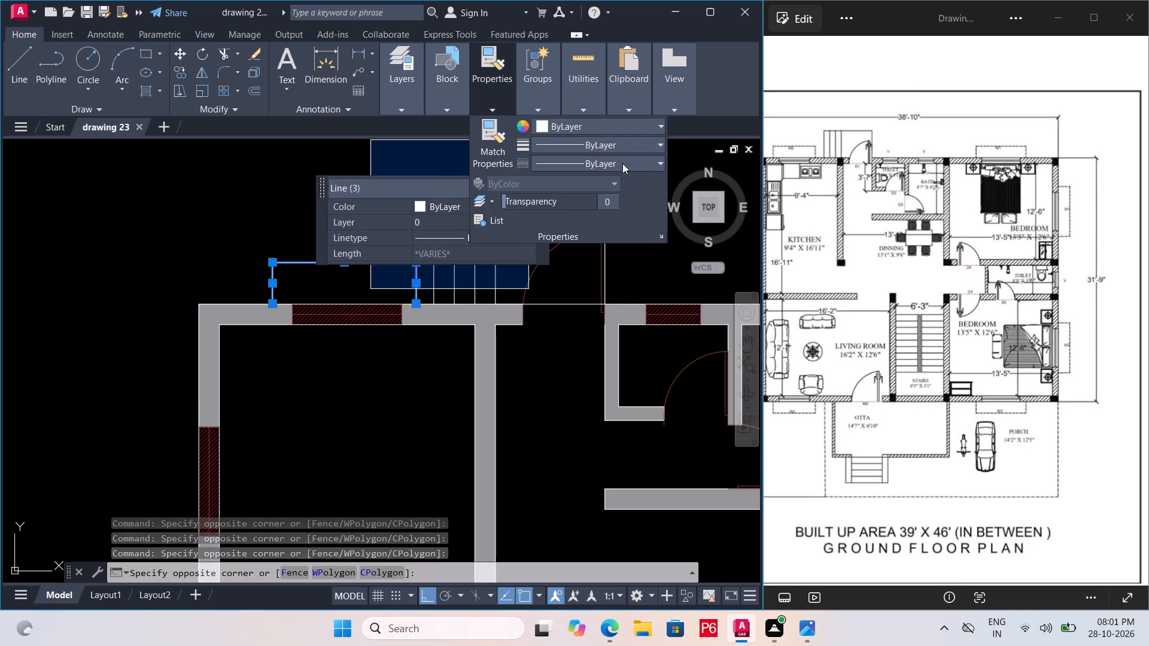
click(614, 165)
click(566, 230)
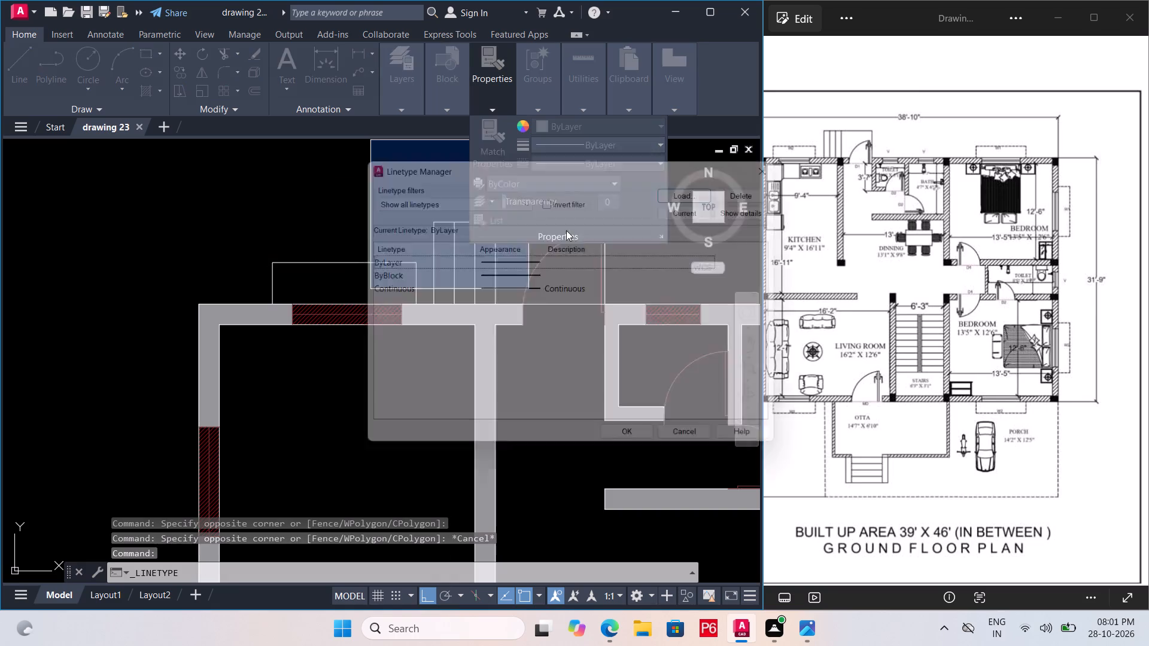
click(694, 194)
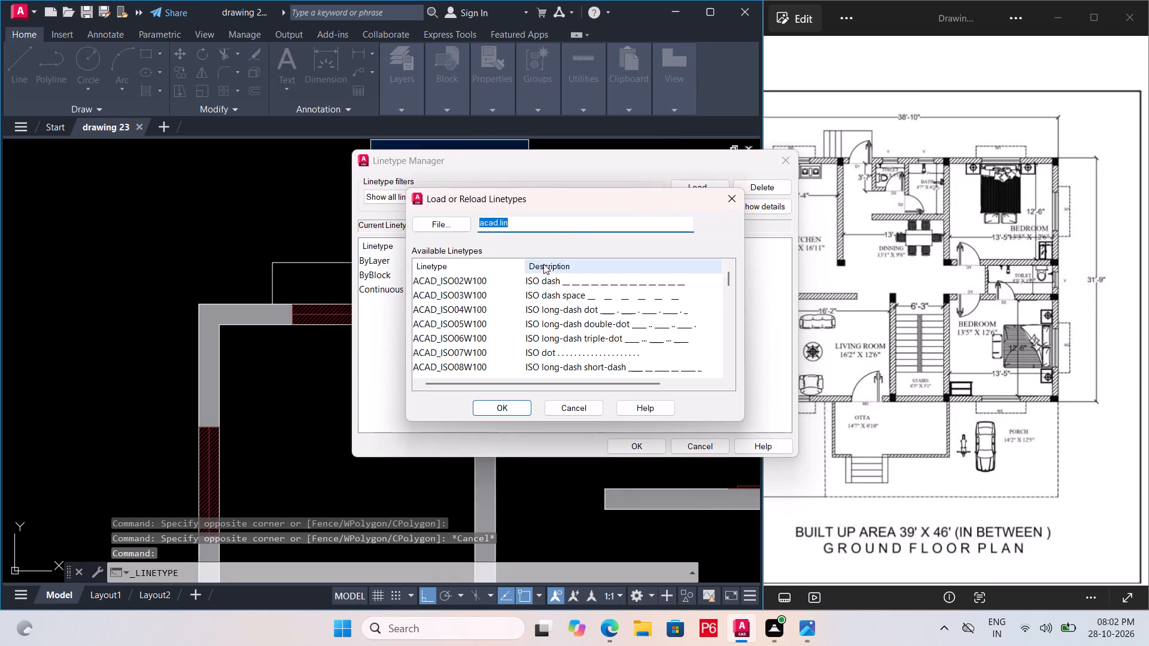
click(623, 301)
click(618, 301)
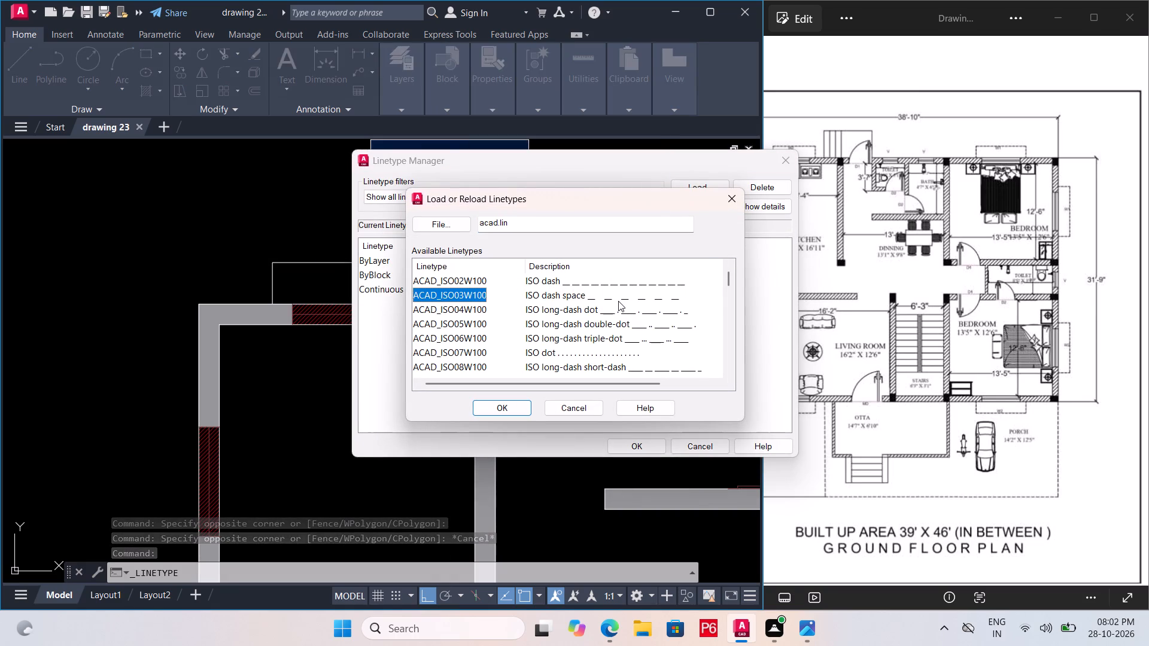
click(618, 298)
click(504, 413)
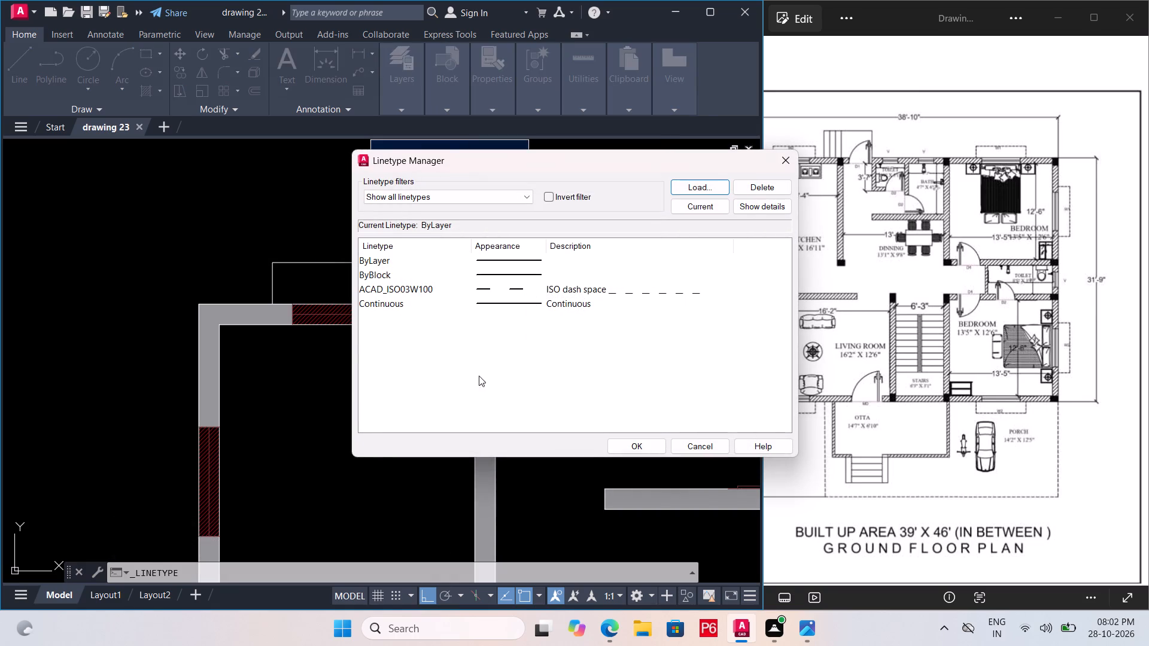
click(630, 452)
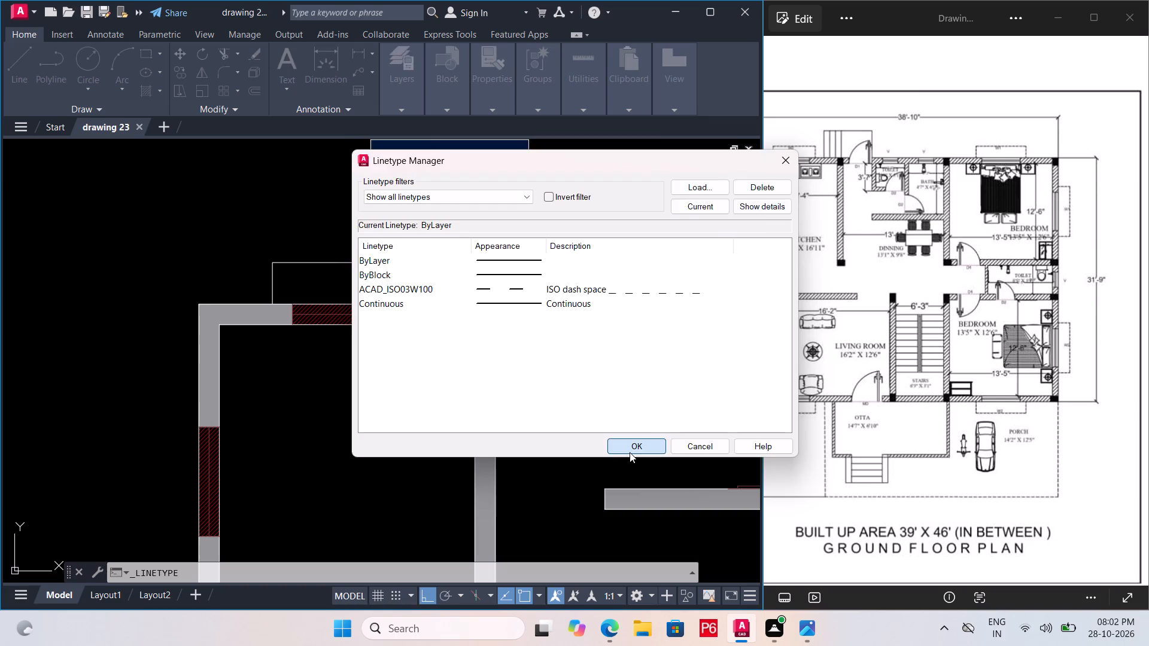
Apply the ACAD_ISO03W100 linetype to the three outline lines outside the kitchen's north window.
scroll(305, 267, up, 1)
scroll(374, 258, up, 2)
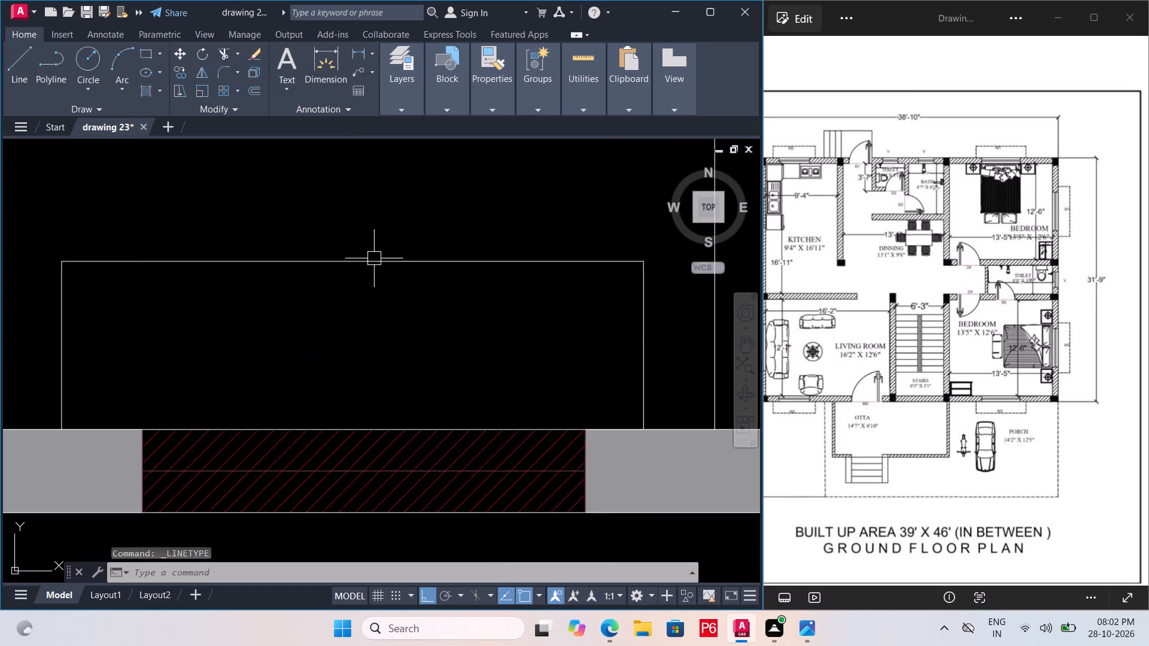
scroll(374, 258, up, 3)
scroll(374, 259, down, 5)
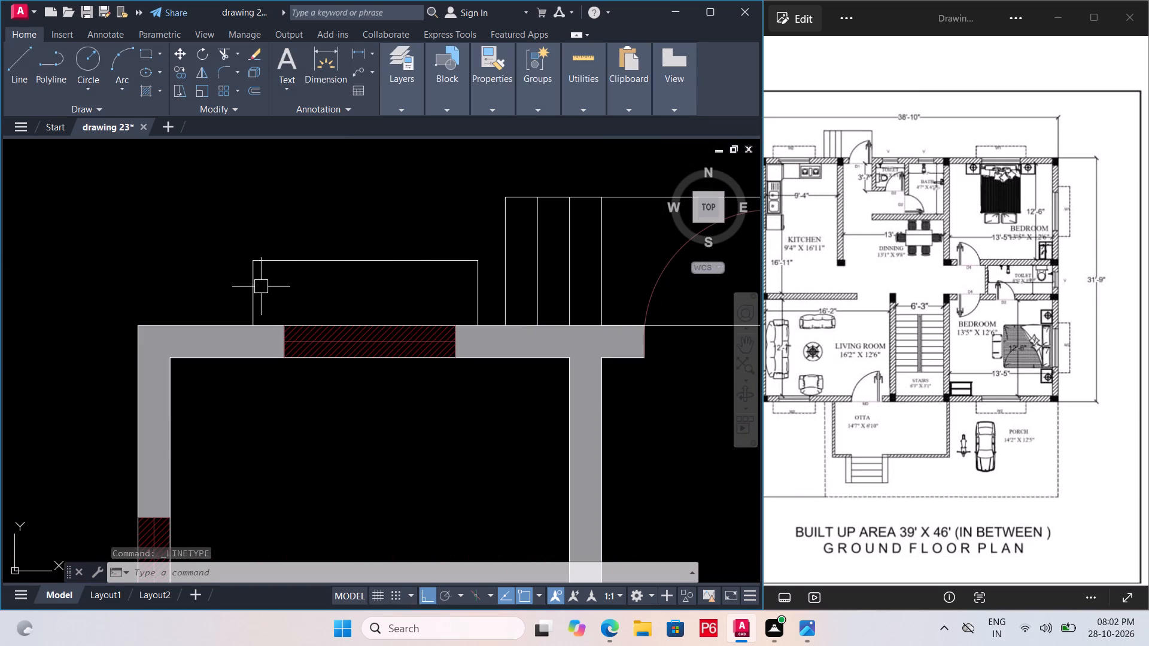
click(253, 292)
click(314, 266)
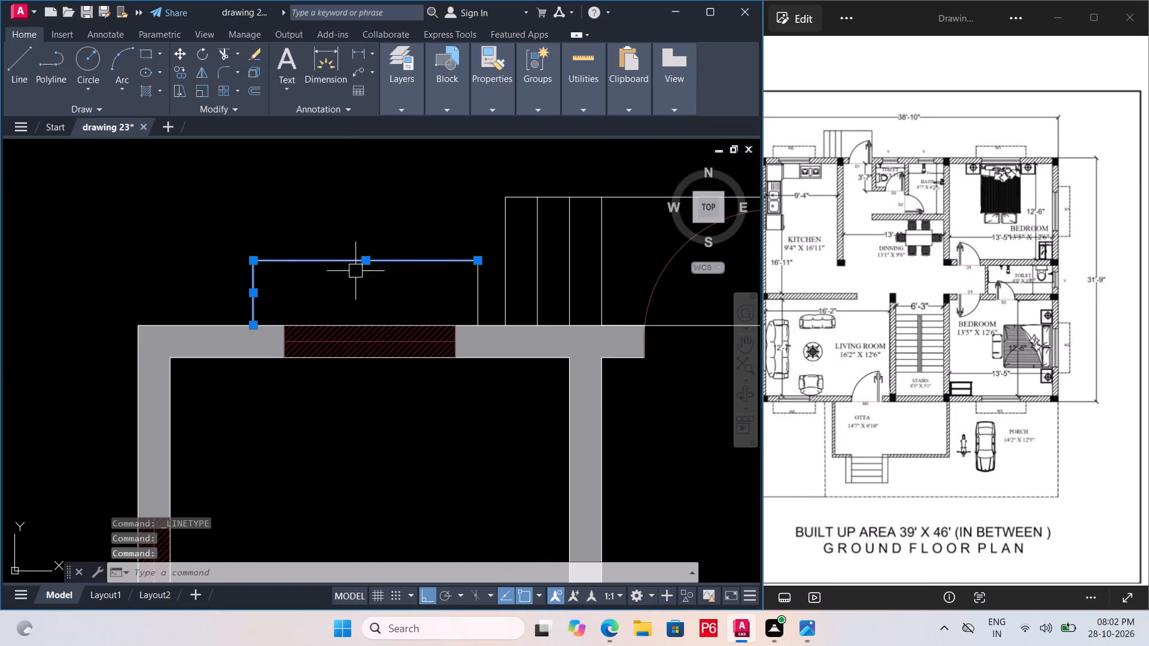
double_click(479, 289)
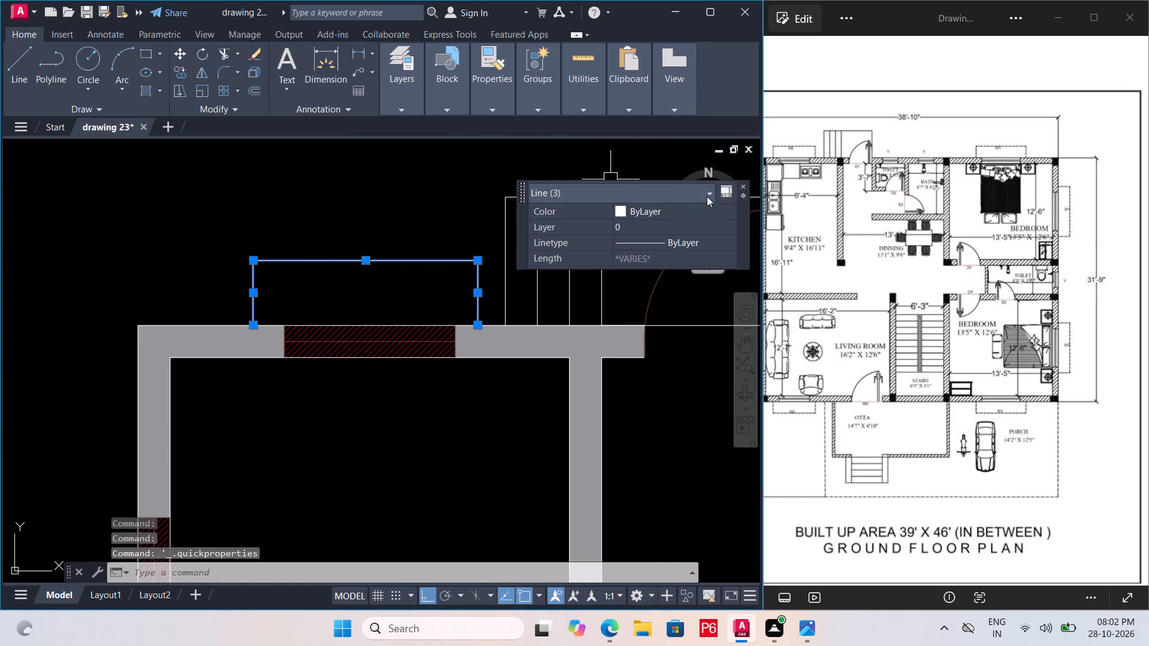
click(744, 185)
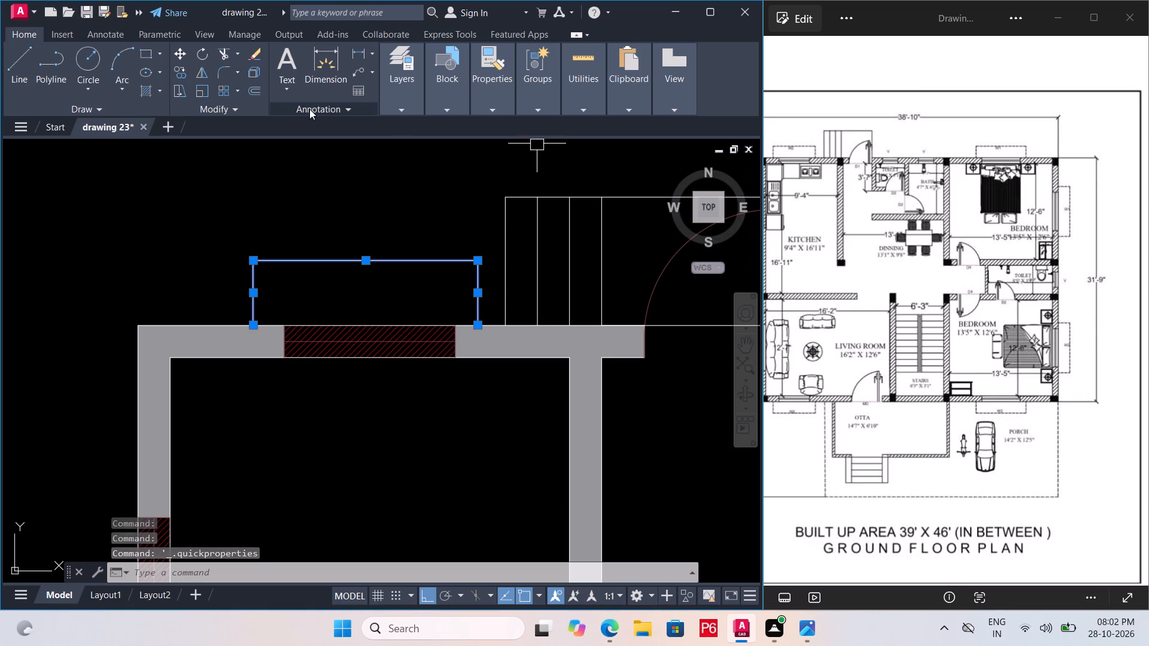
click(417, 108)
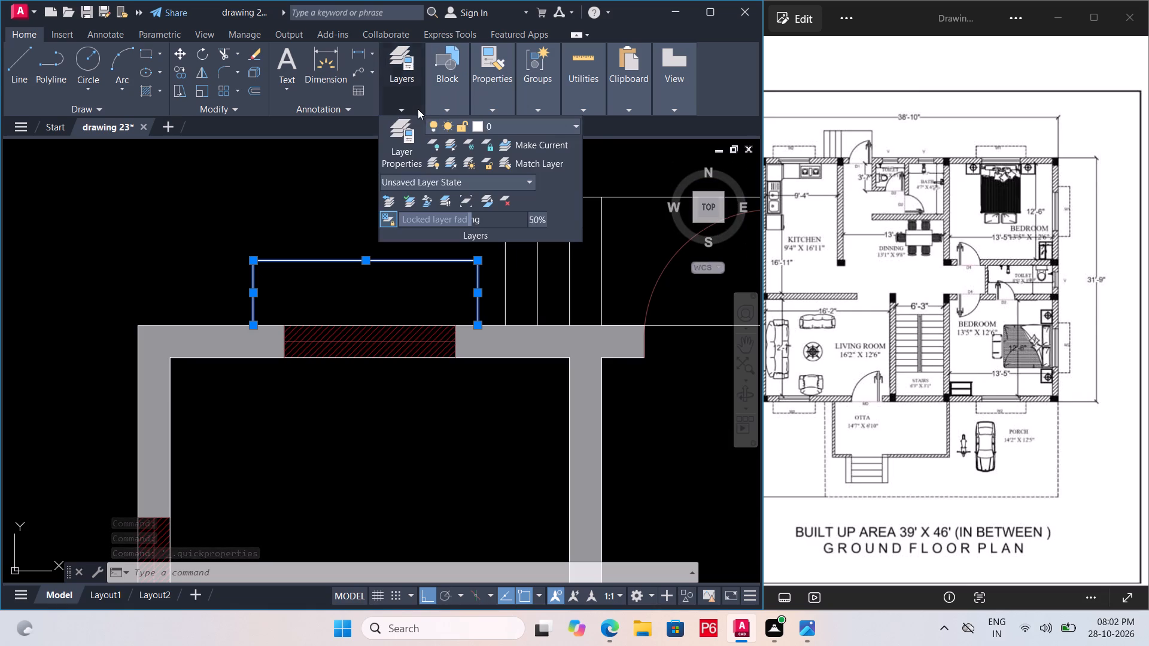
click(500, 112)
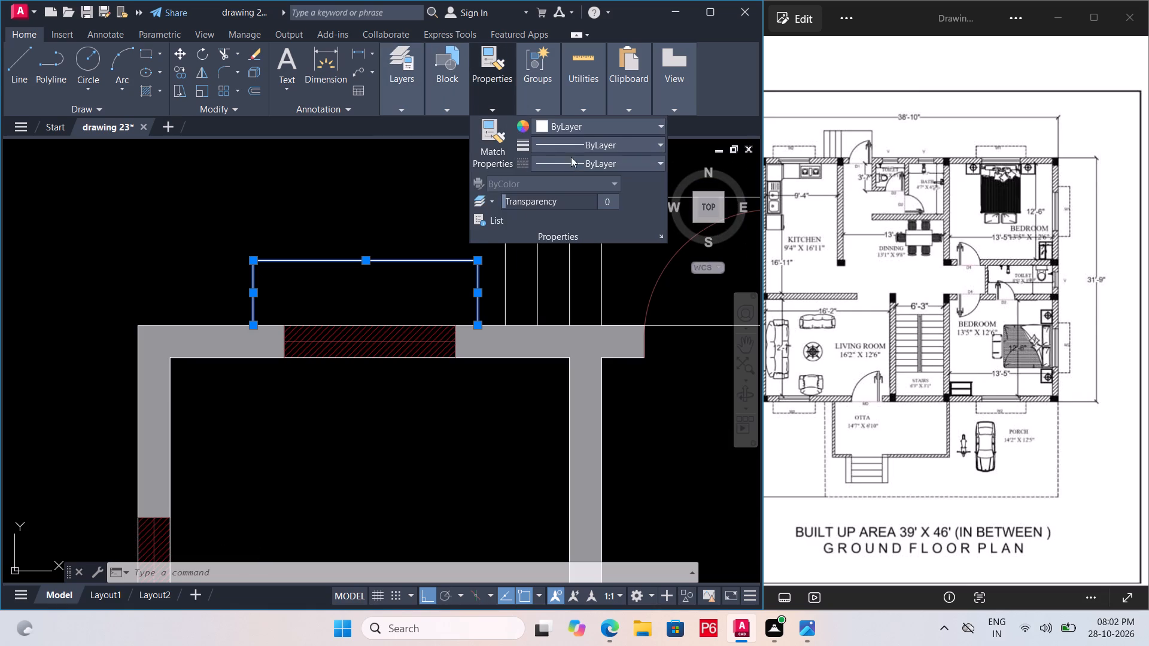
double_click(574, 163)
click(580, 163)
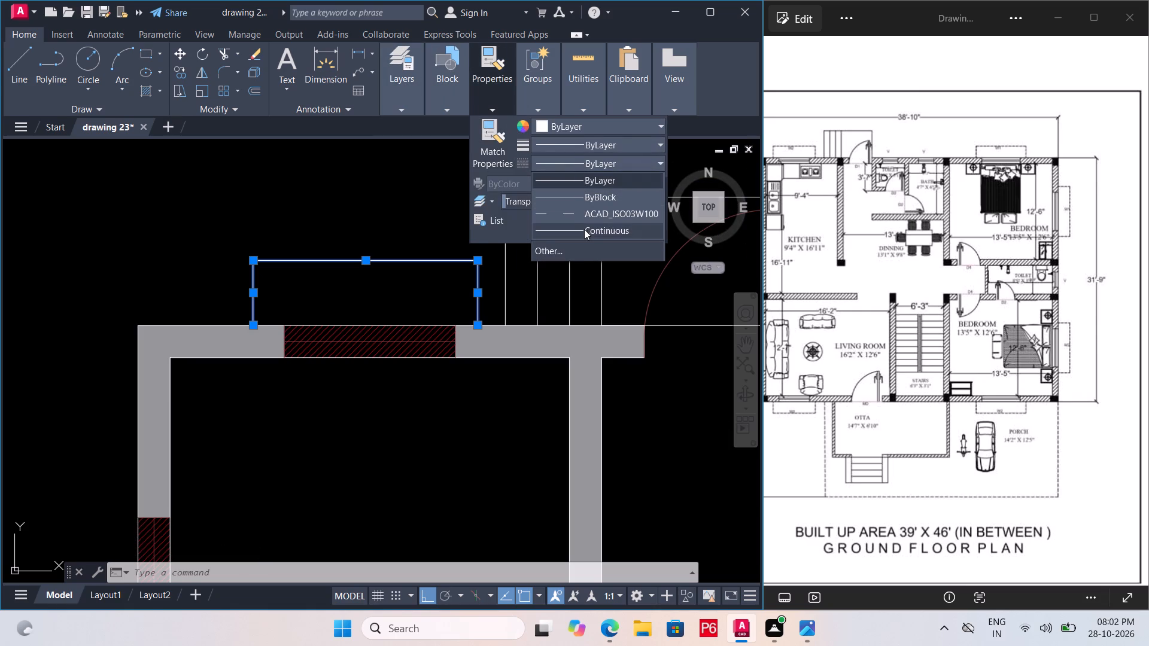
click(592, 209)
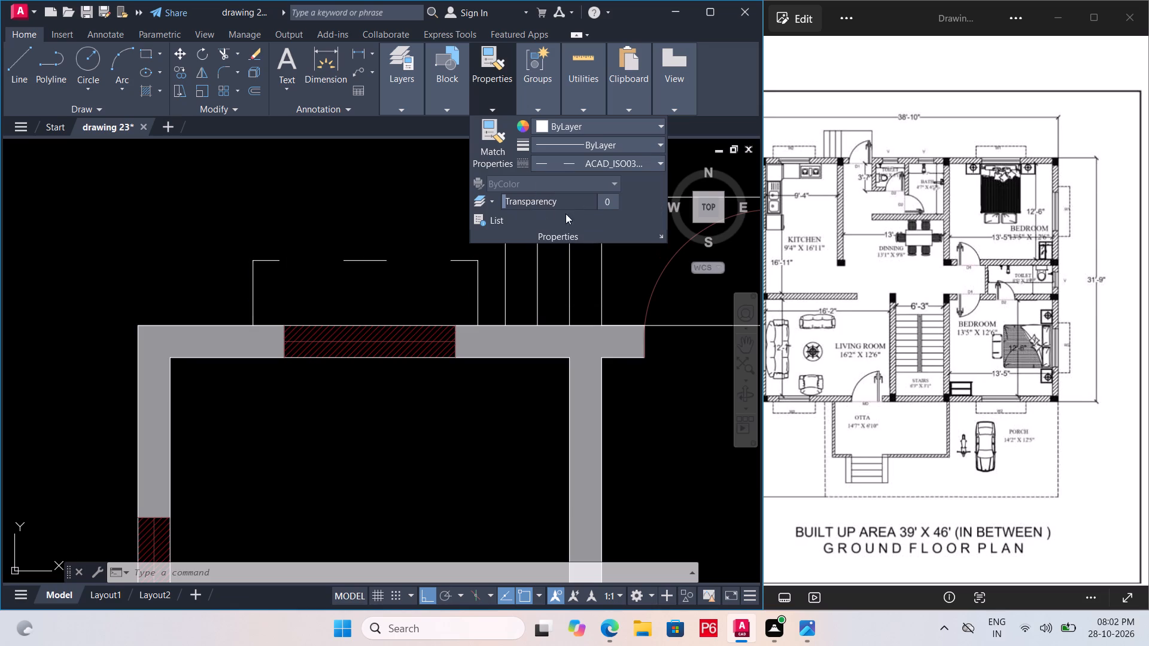
Load the ACAD_ISO02W100 (ISO dash) linetype from acad.lin into the drawing.
click(624, 163)
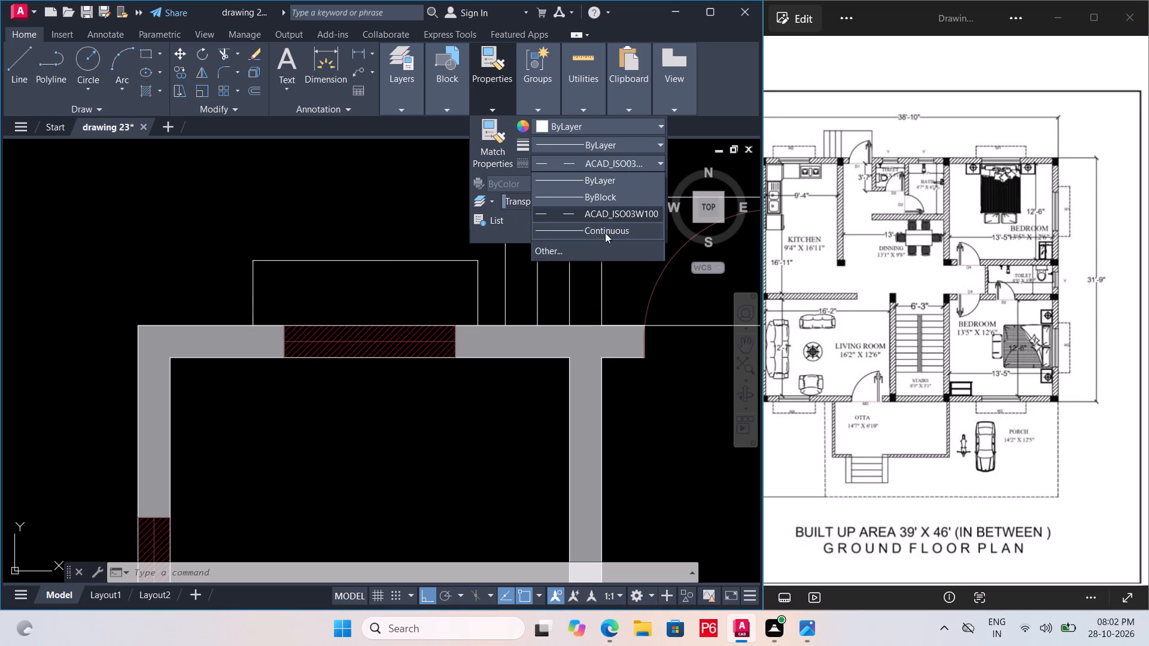
click(601, 245)
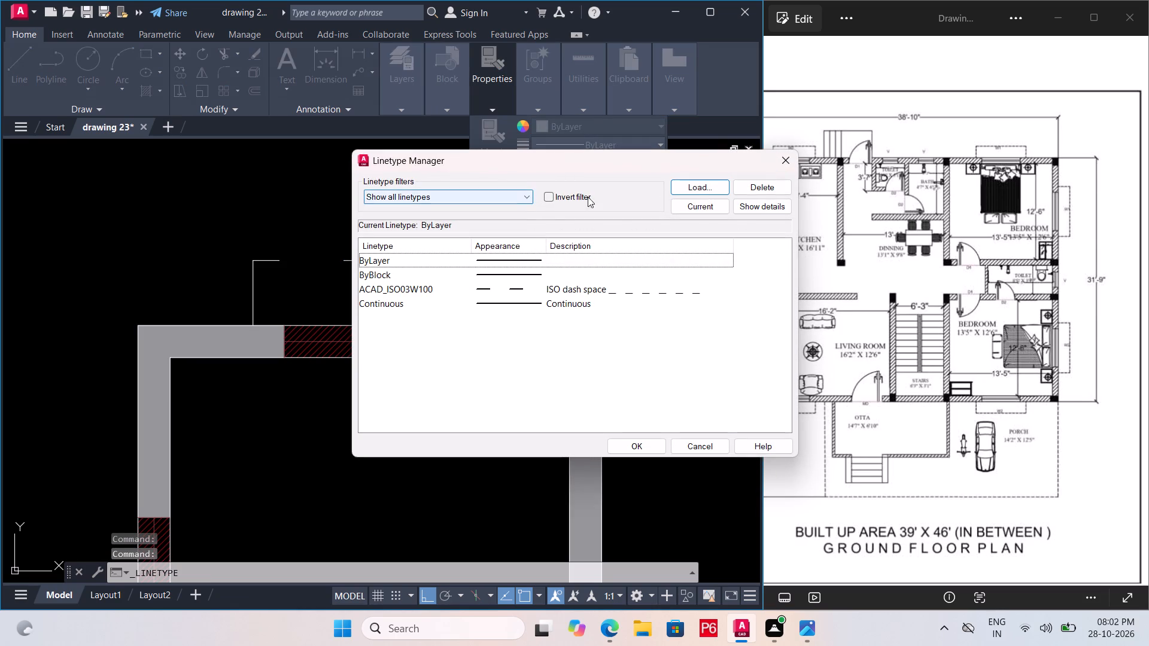
click(697, 185)
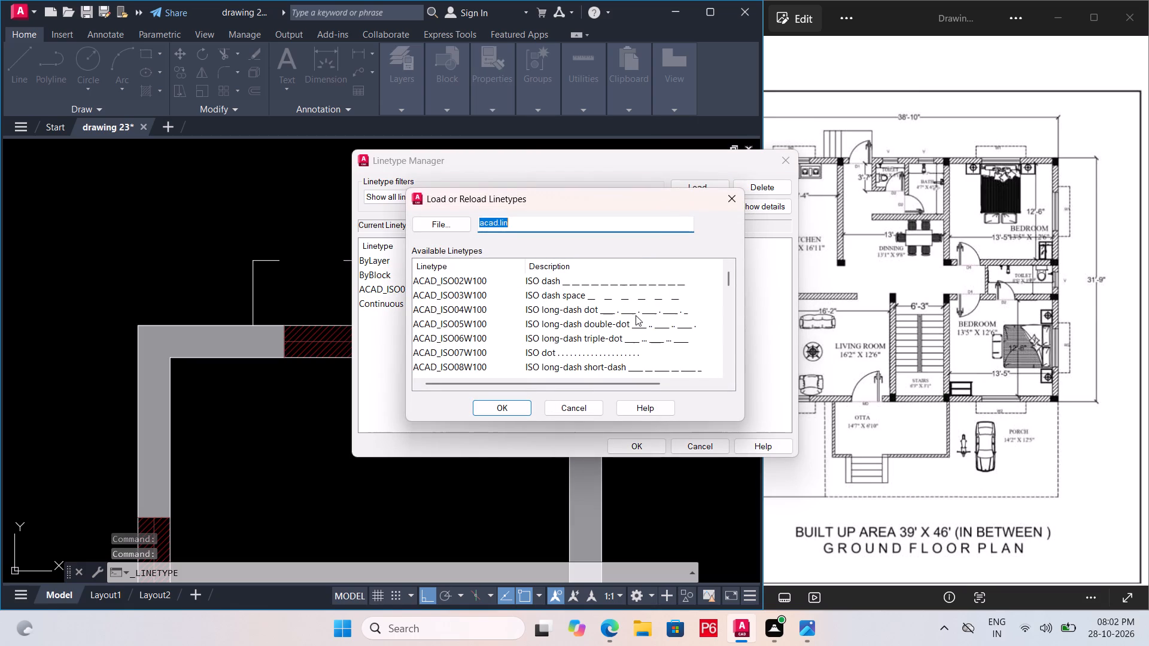
click(658, 285)
click(504, 412)
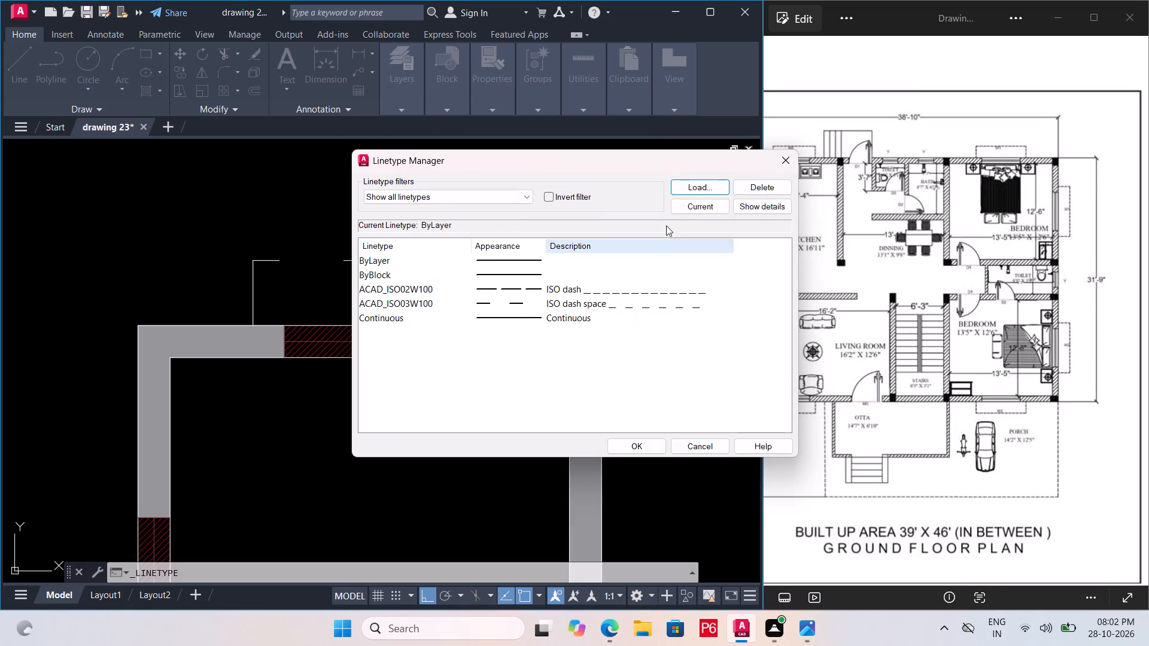
click(643, 438)
Apply the ACAD_ISO02W100 linetype to the three outline lines outside the kitchen's north window.
click(381, 260)
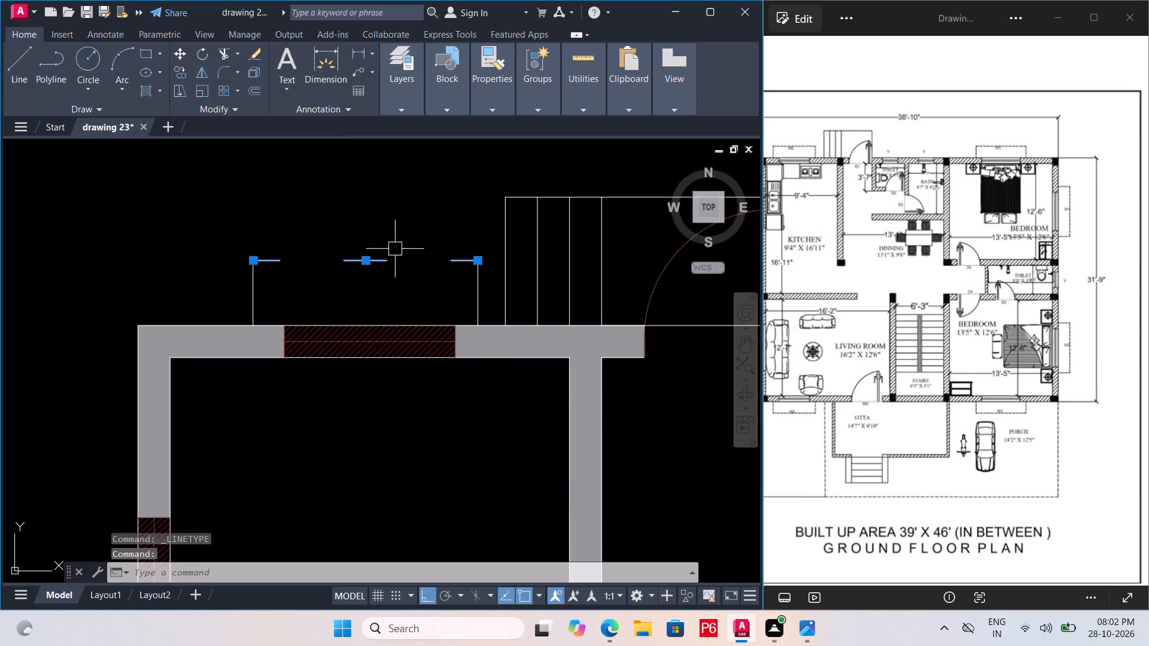
click(480, 285)
click(253, 288)
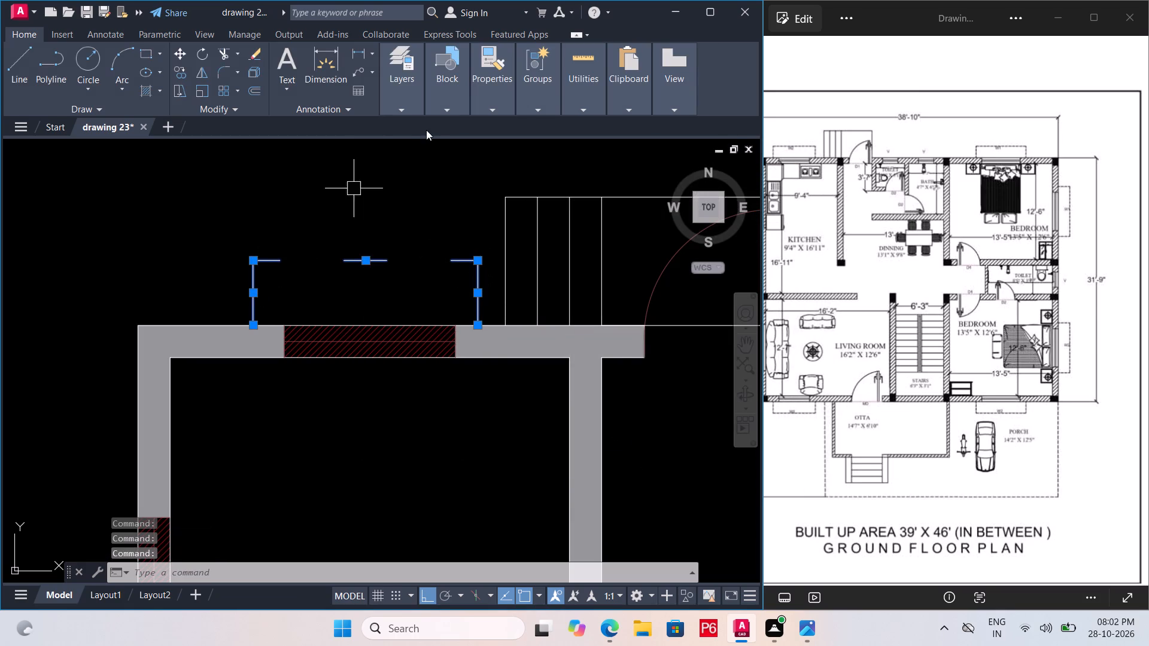
click(407, 104)
click(457, 105)
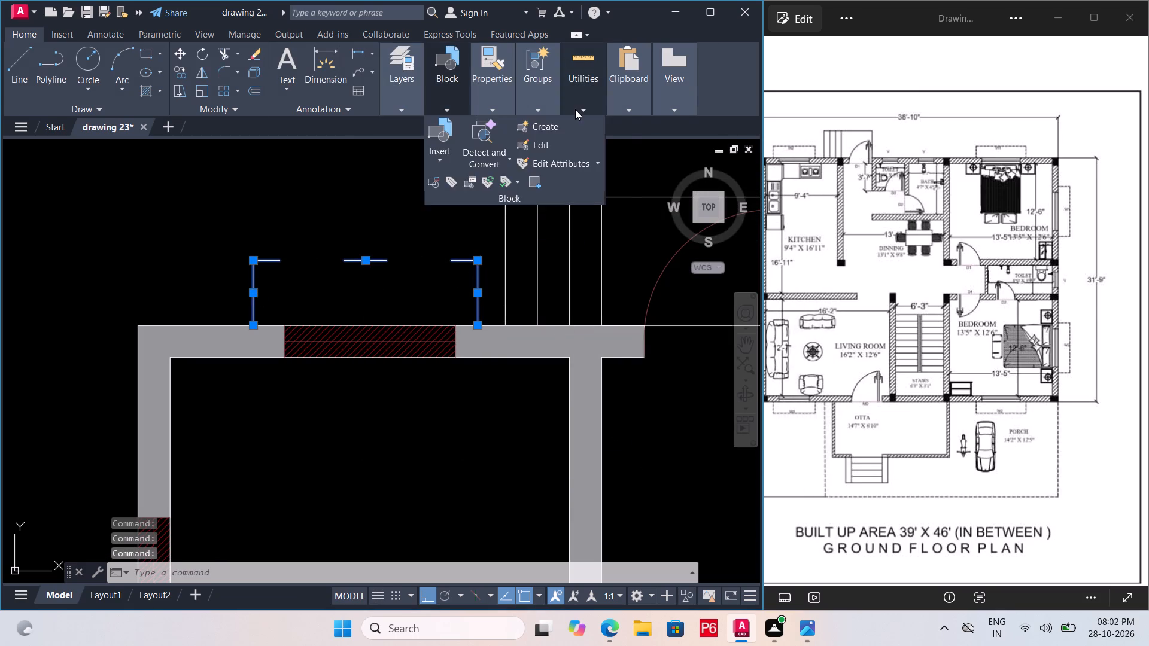
click(575, 109)
click(498, 107)
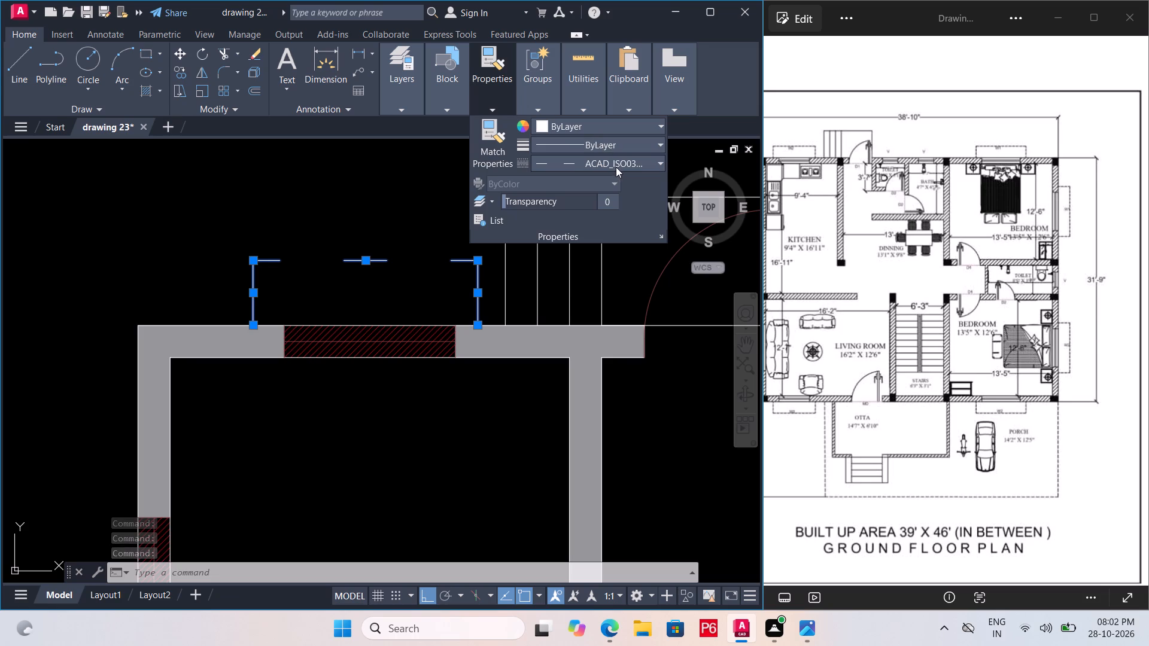
click(616, 166)
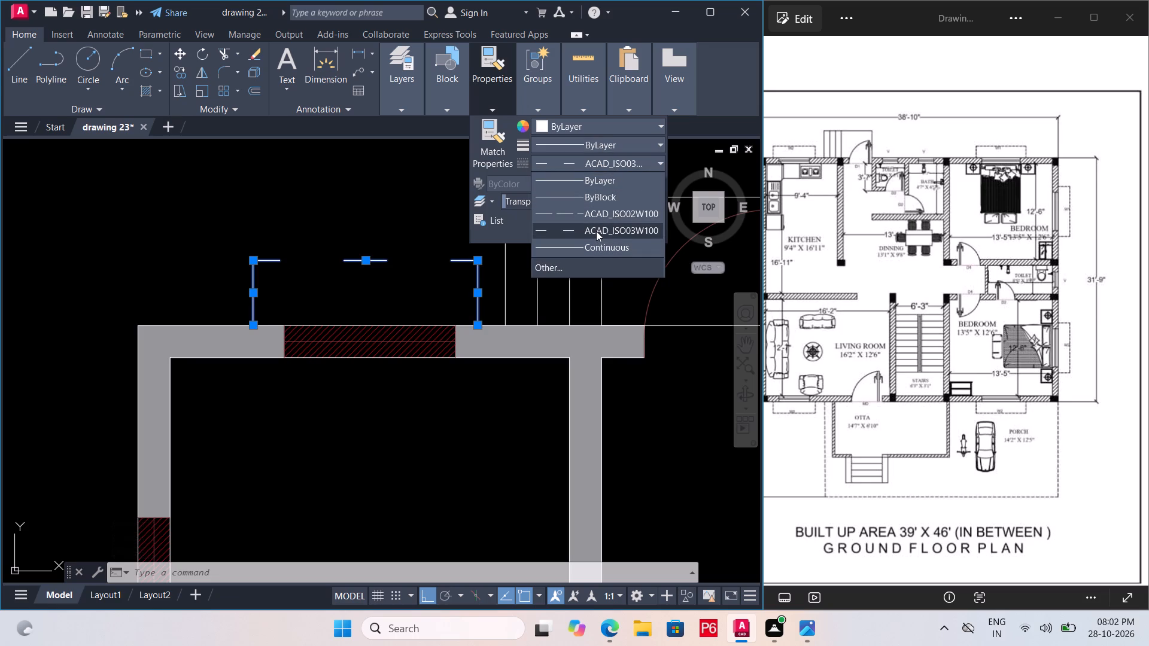
click(596, 231)
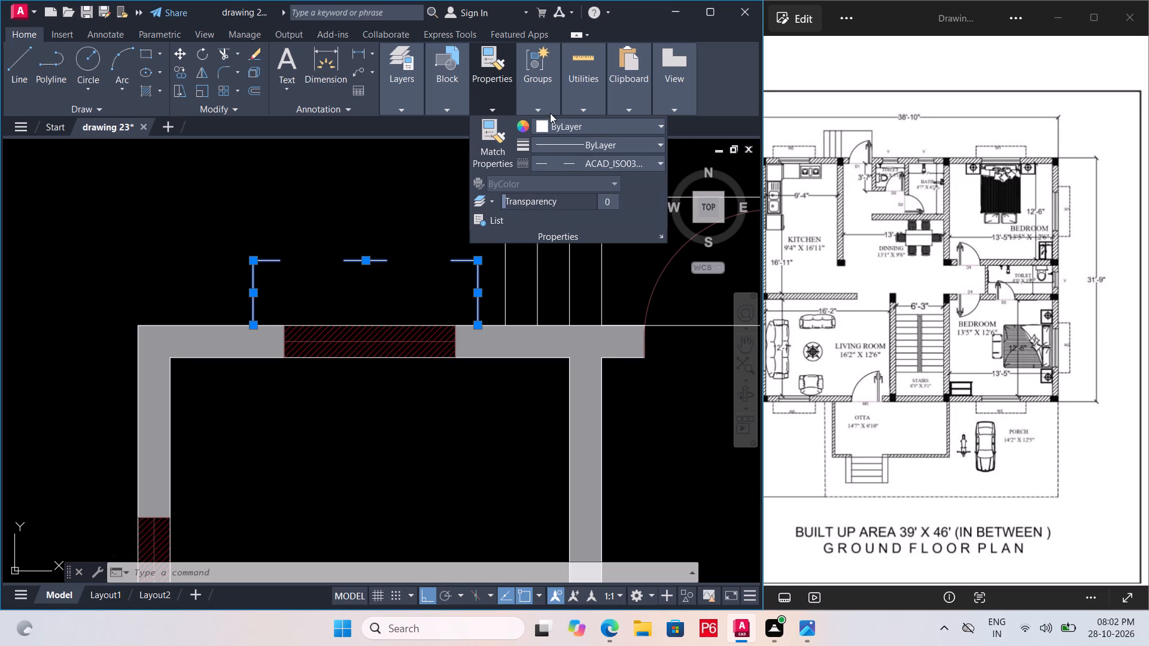
click(566, 163)
click(580, 209)
click(397, 211)
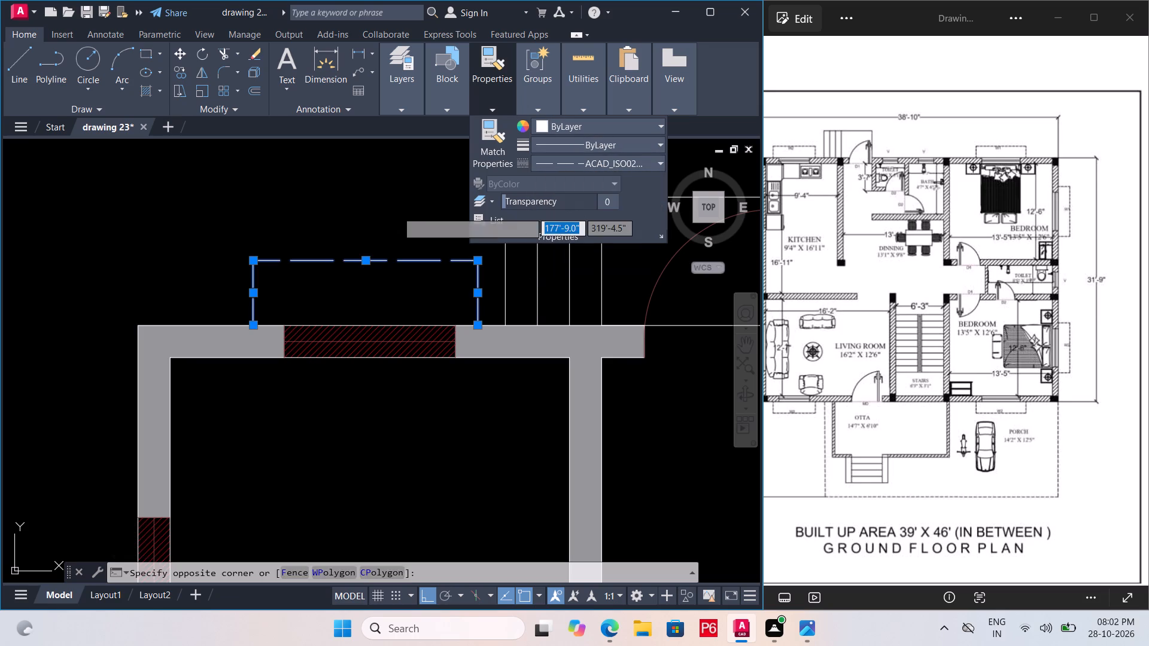
click(358, 203)
drag(362, 196, 375, 193)
ctrl+click(387, 196)
Save the drawing.
key(ctrl+s)
ctrl+click(372, 191)
ctrl+click(346, 191)
ctrl+drag(364, 190, 386, 194)
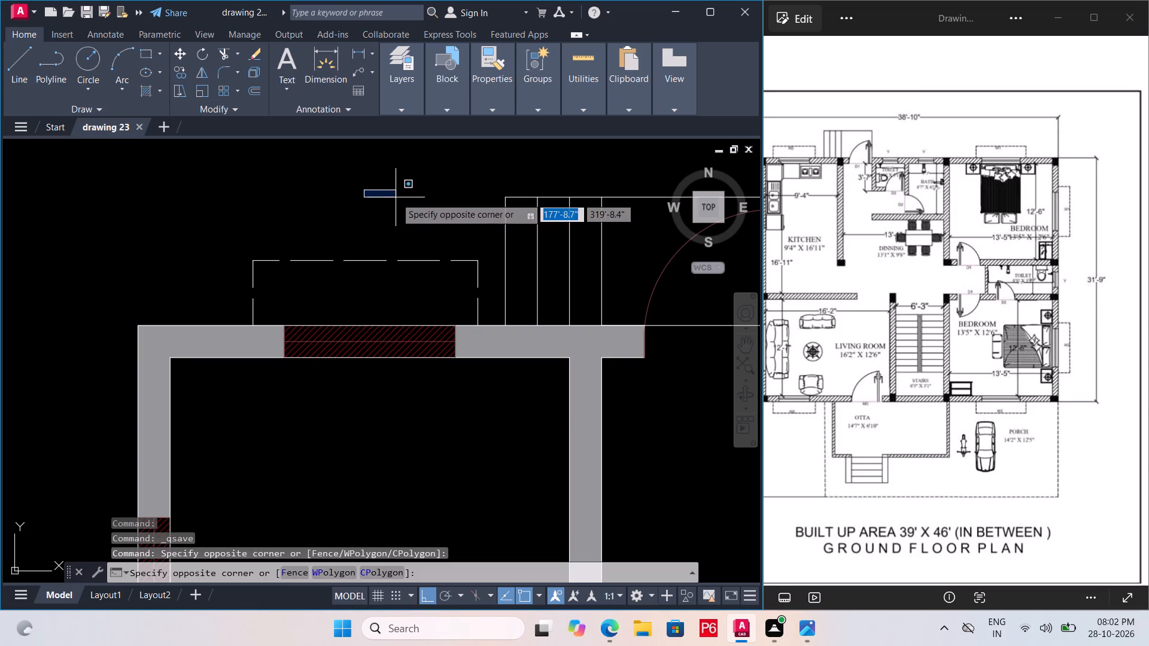
ctrl+click(396, 198)
ctrl+drag(385, 195, 339, 196)
ctrl+click(316, 187)
ctrl+drag(332, 182, 378, 184)
ctrl+click(407, 205)
key(ctrl+s)
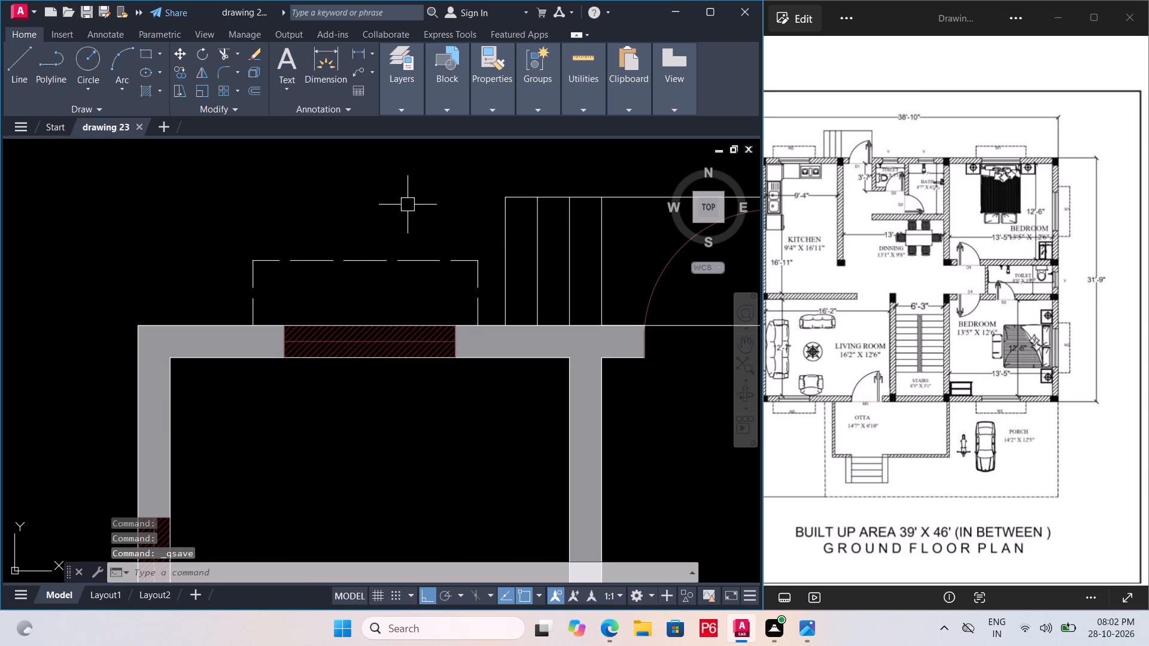
key(ctrl+s)
key(ctrl+s)
key(ctrl+s)
key(ctrl+s)
key(ctrl+s)
key(ctrl+s)
Copy the dashed three-line outline from the kitchen's north window to the northeast bedroom's north window, using matching outer window corners.
scroll(316, 217, down, 1)
scroll(346, 257, up, 1)
click(347, 237)
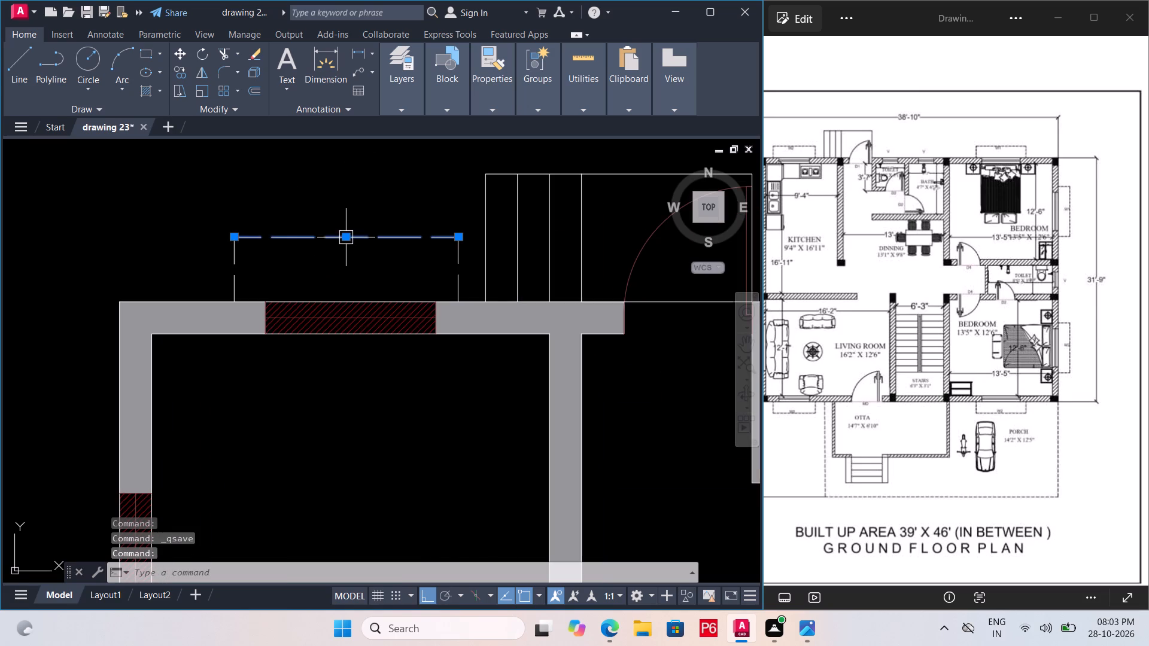
click(236, 260)
click(455, 258)
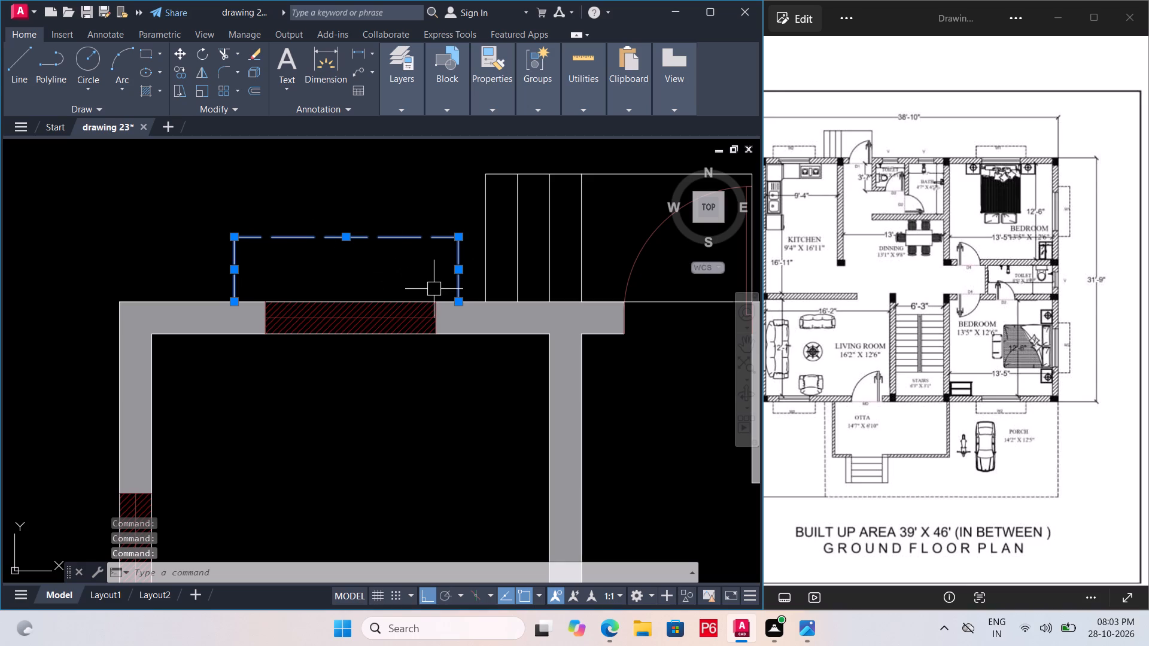
key(m)
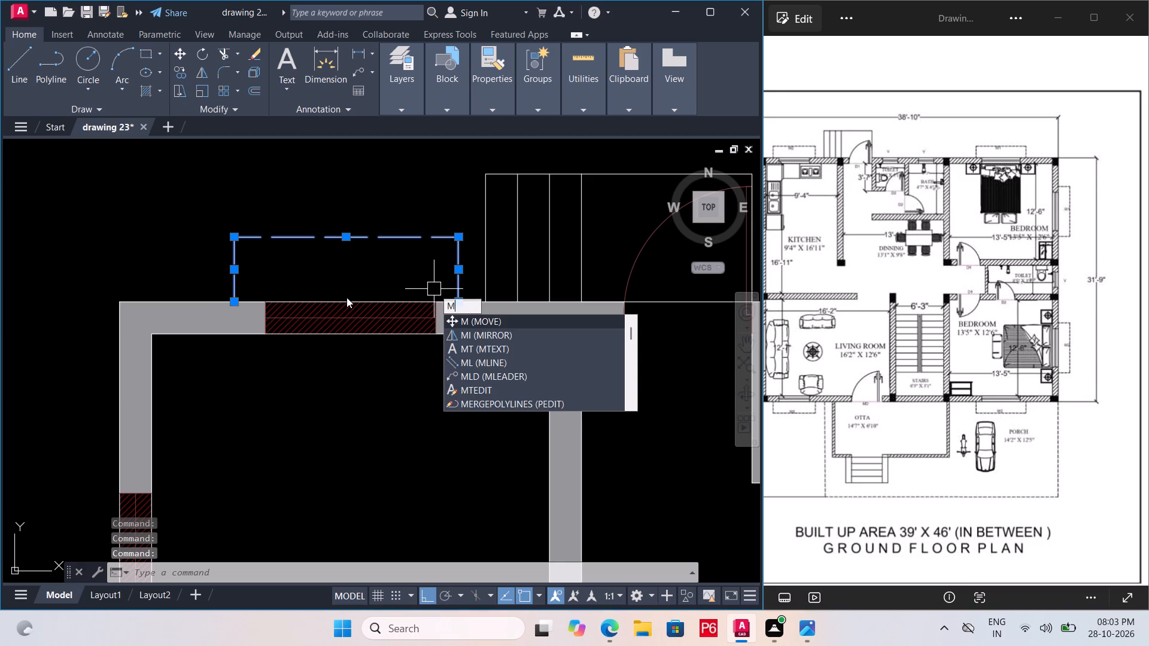
key(BackSpace)
text(co)
key(space)
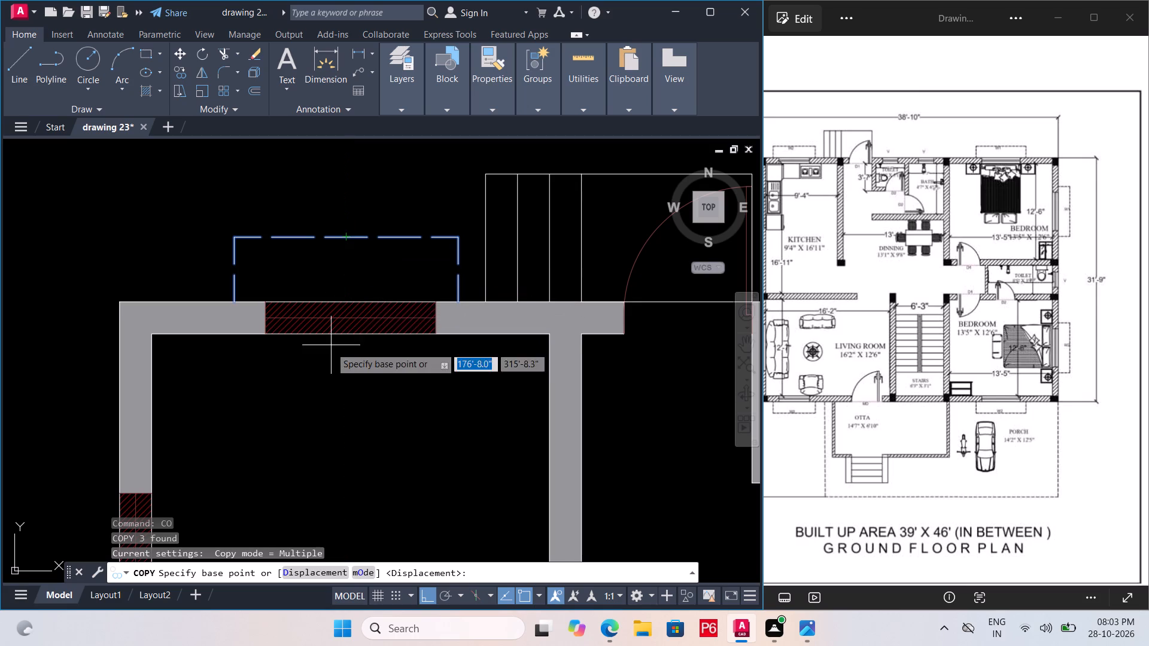
click(434, 305)
scroll(299, 310, down, 1)
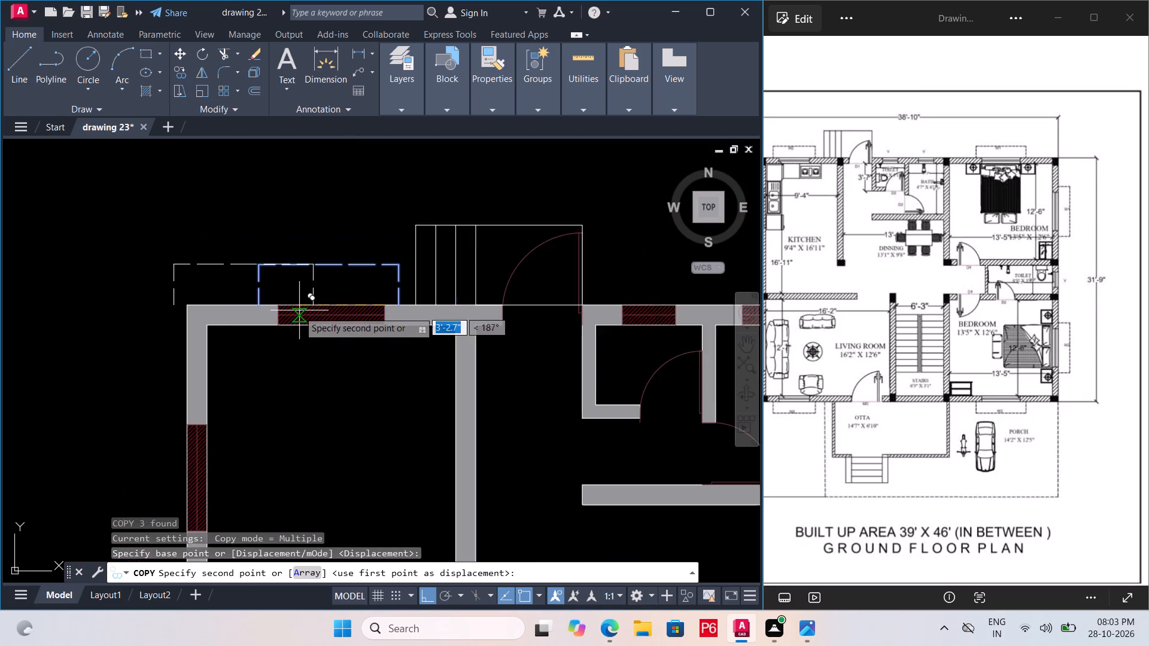
scroll(299, 311, down, 1)
scroll(139, 309, down, 2)
scroll(329, 298, up, 4)
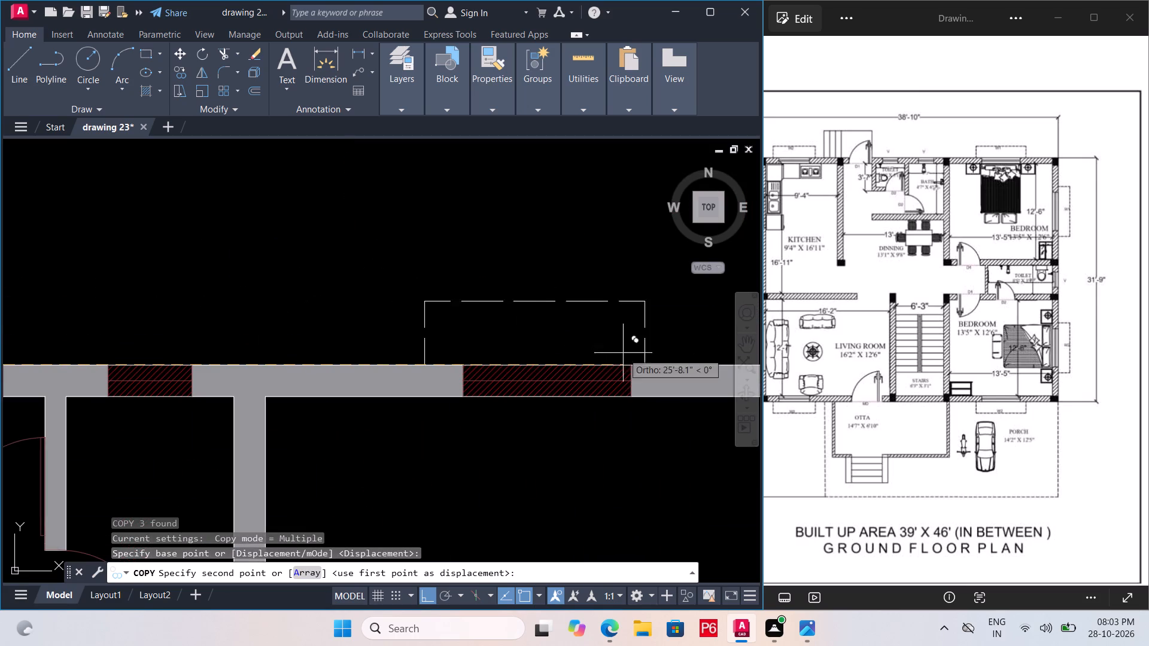
click(627, 362)
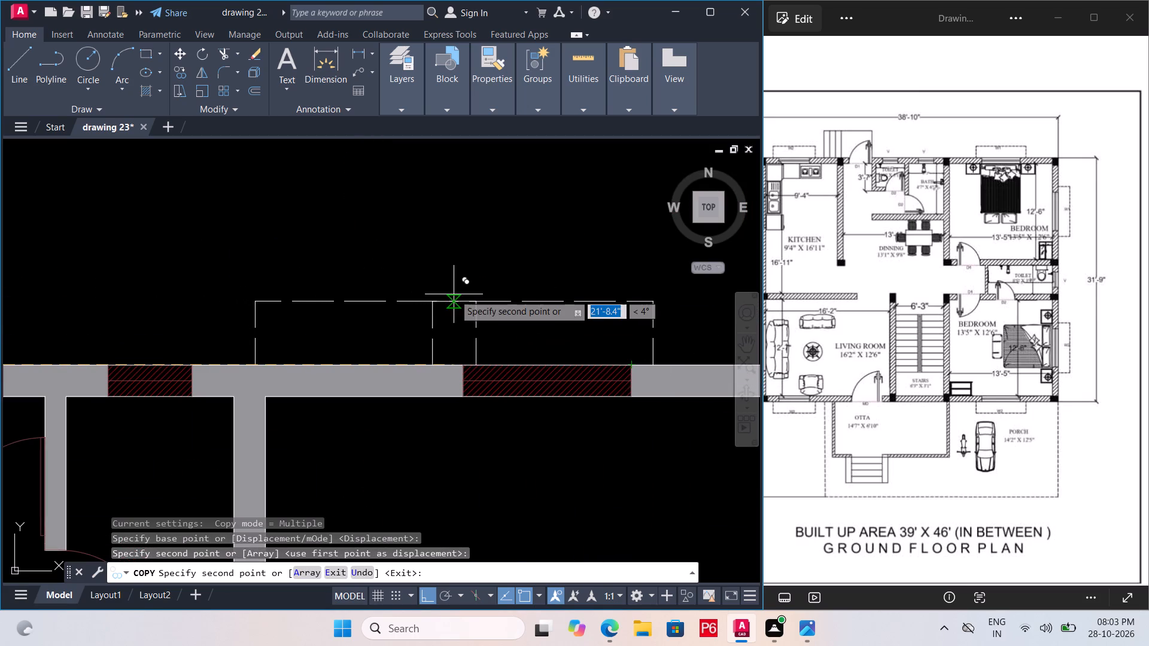
key(Escape)
Save the drawing.
key(ctrl+s)
key(ctrl+s)
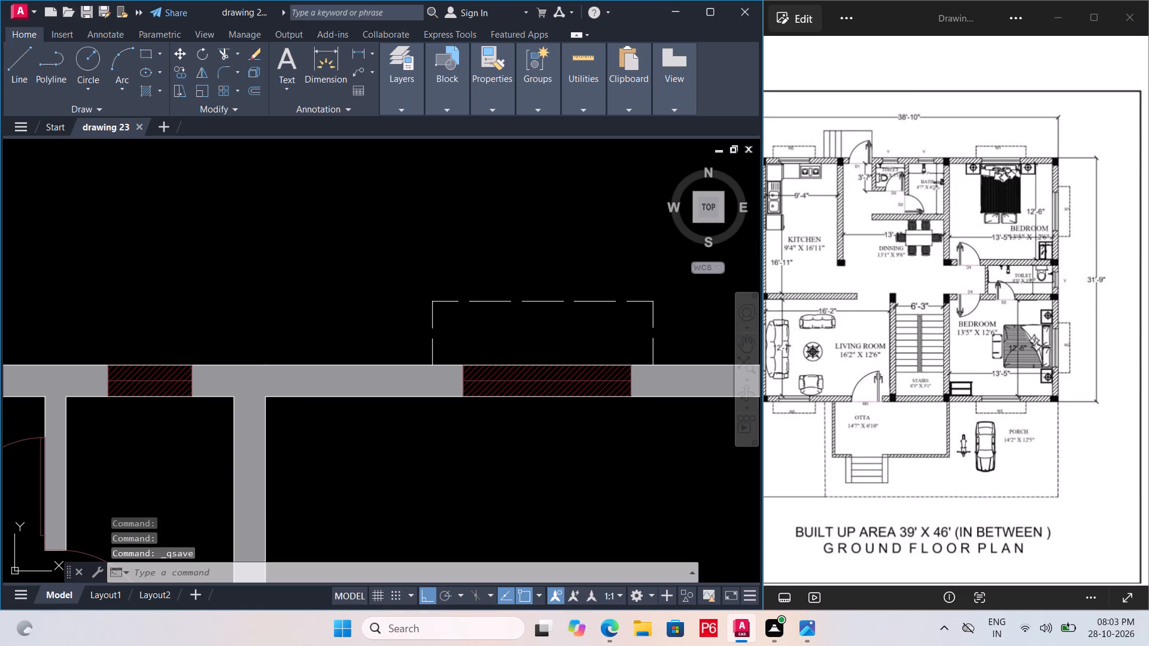
key(ctrl+s)
key(ctrl+s)
key(ctrl+s)
key(ctrl+s)
key(ctrl+s)
Delete the line crossing the north door opening beside the exterior steps.
scroll(510, 291, down, 3)
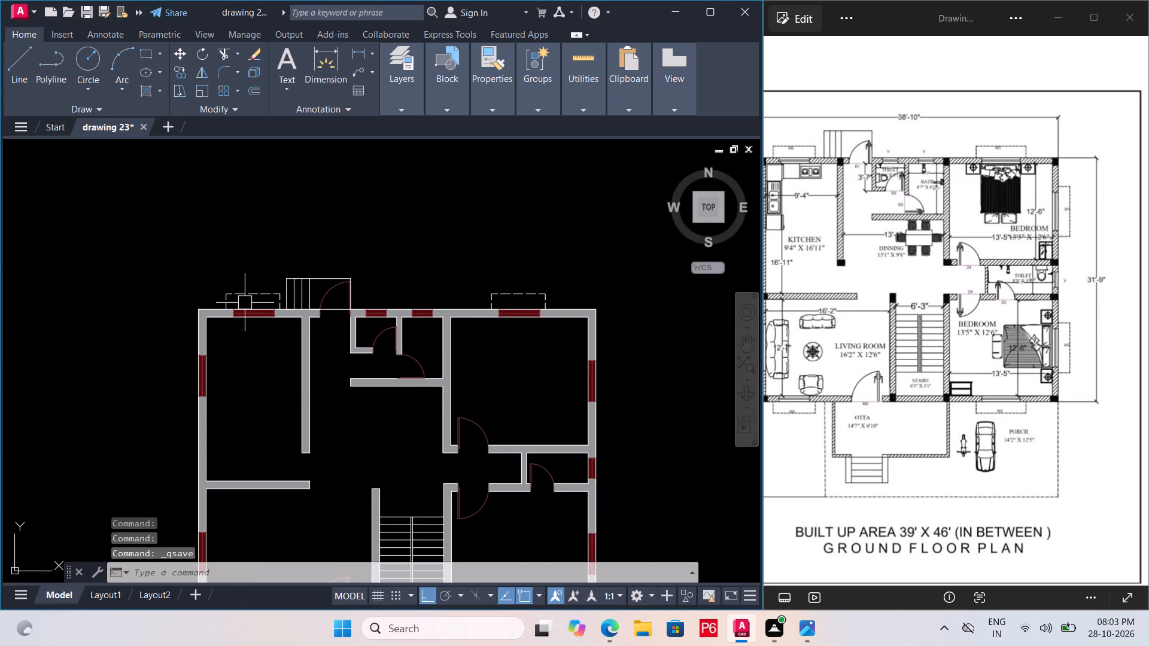
scroll(244, 309, up, 4)
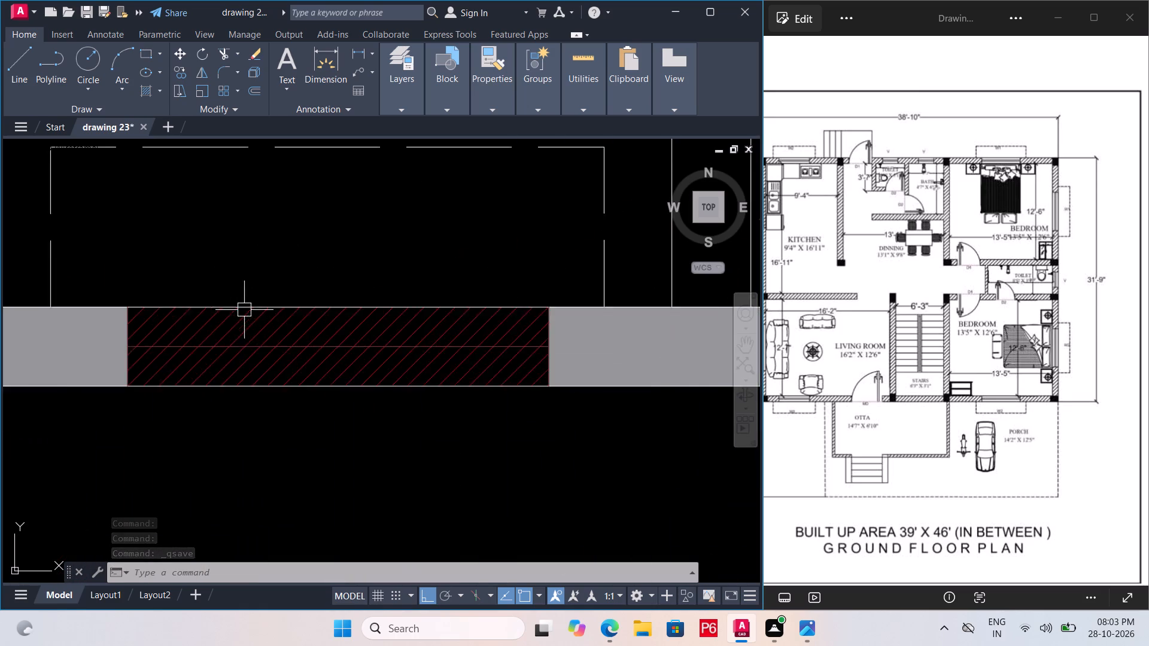
scroll(244, 310, up, 2)
scroll(279, 346, down, 3)
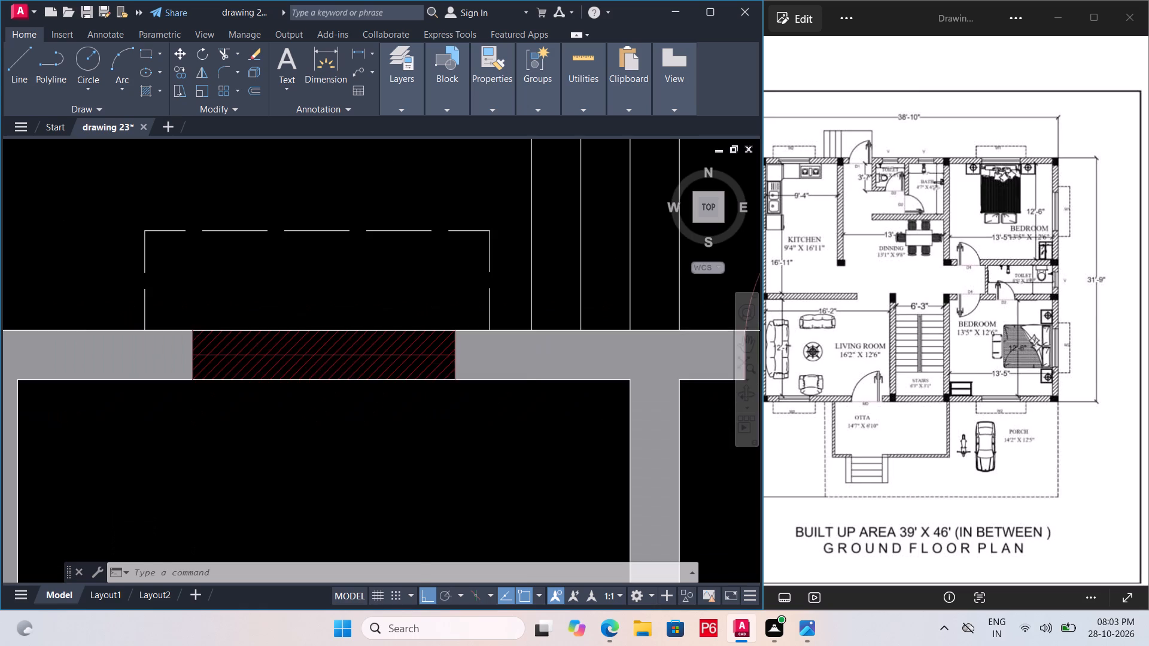
scroll(241, 323, down, 2)
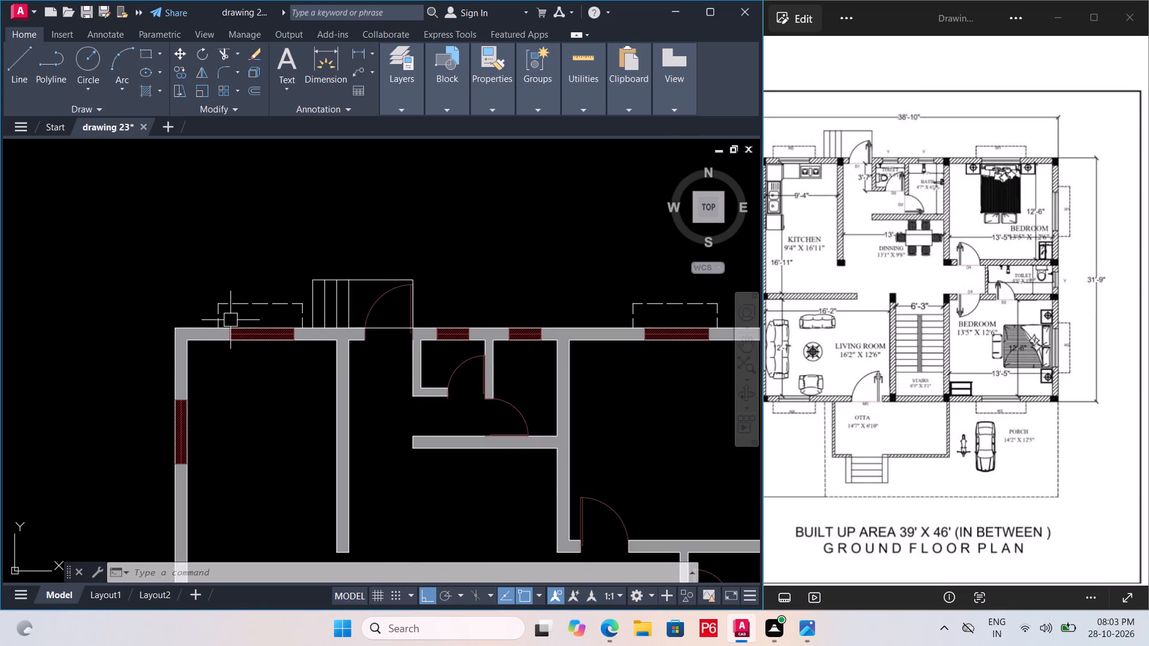
scroll(230, 312, down, 1)
scroll(316, 335, up, 2)
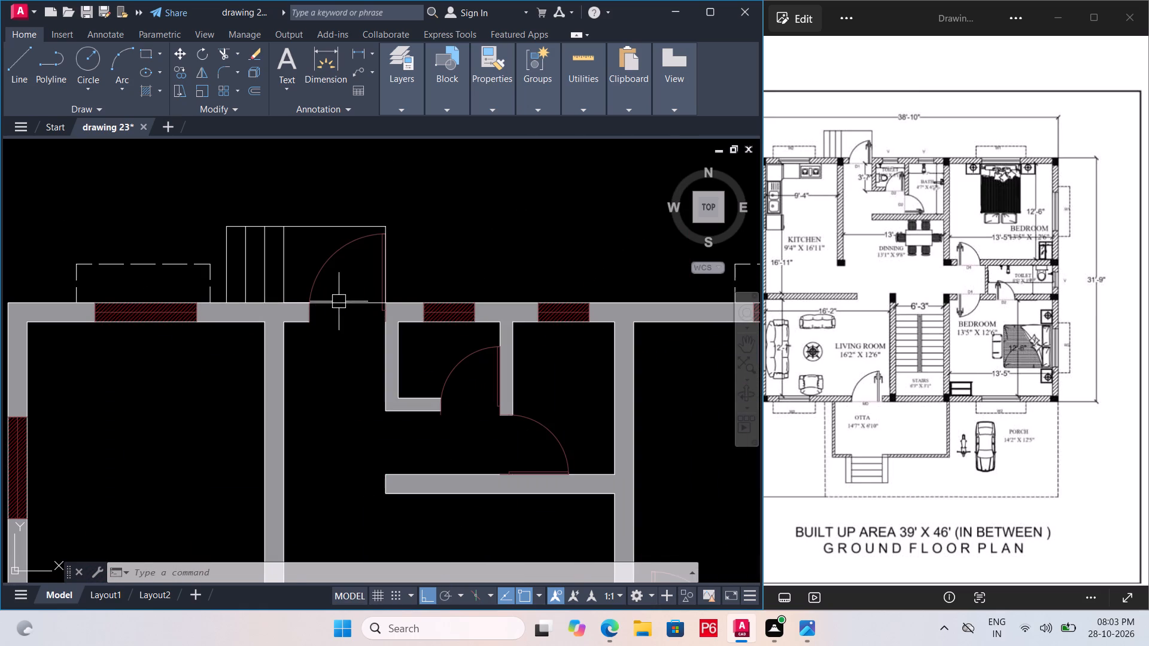
click(339, 303)
key(Delete)
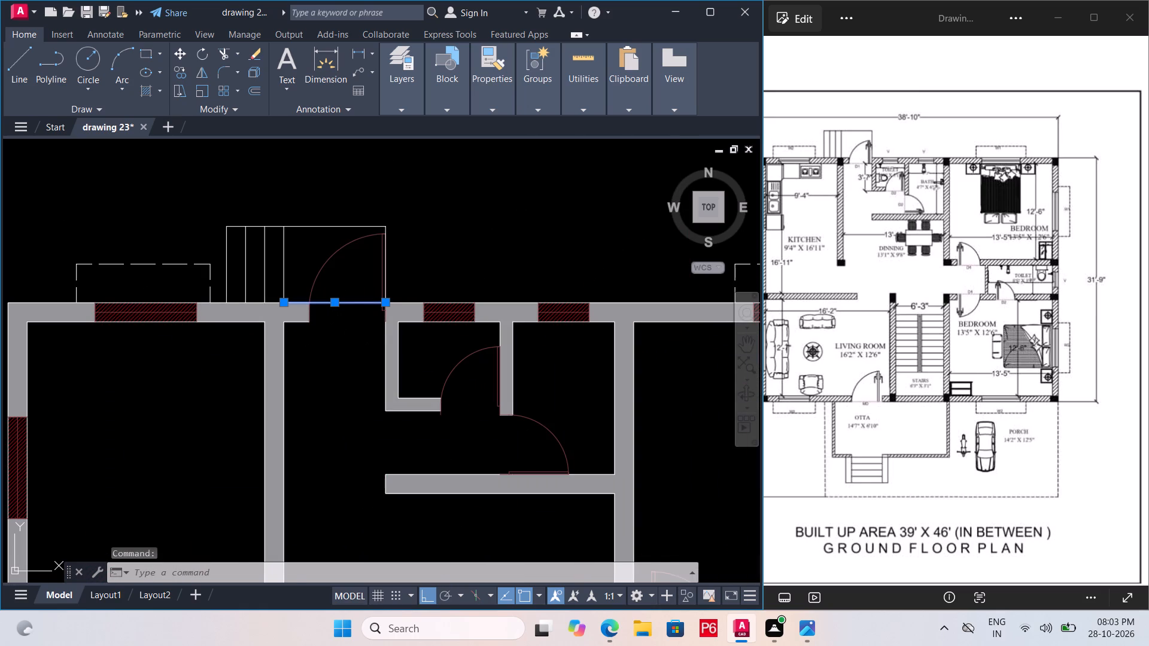
Save the drawing.
key(ctrl+s)
key(ctrl+s)
key(ctrl+s)
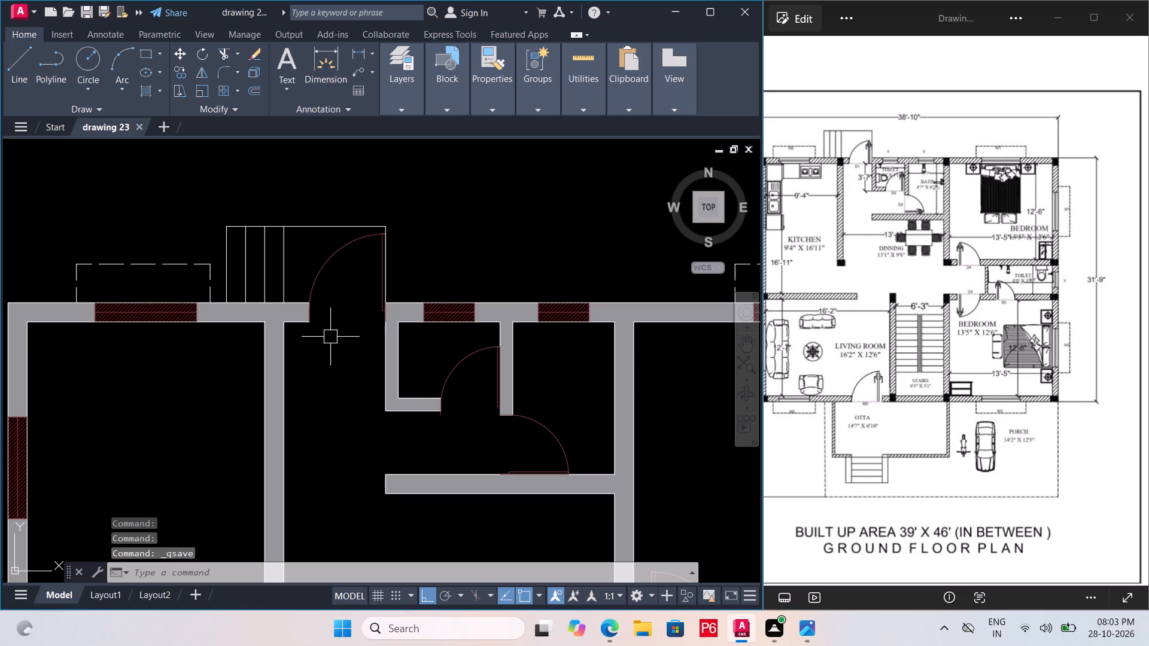
key(ctrl+s)
key(ctrl+s)
key(ctrl+s)
key(ctrl+s)
key(ctrl+s)
Add a two-line multiline text label in the kitchen reading "KITCHEN" and "9'4"X16'11"".
scroll(325, 272, down, 3)
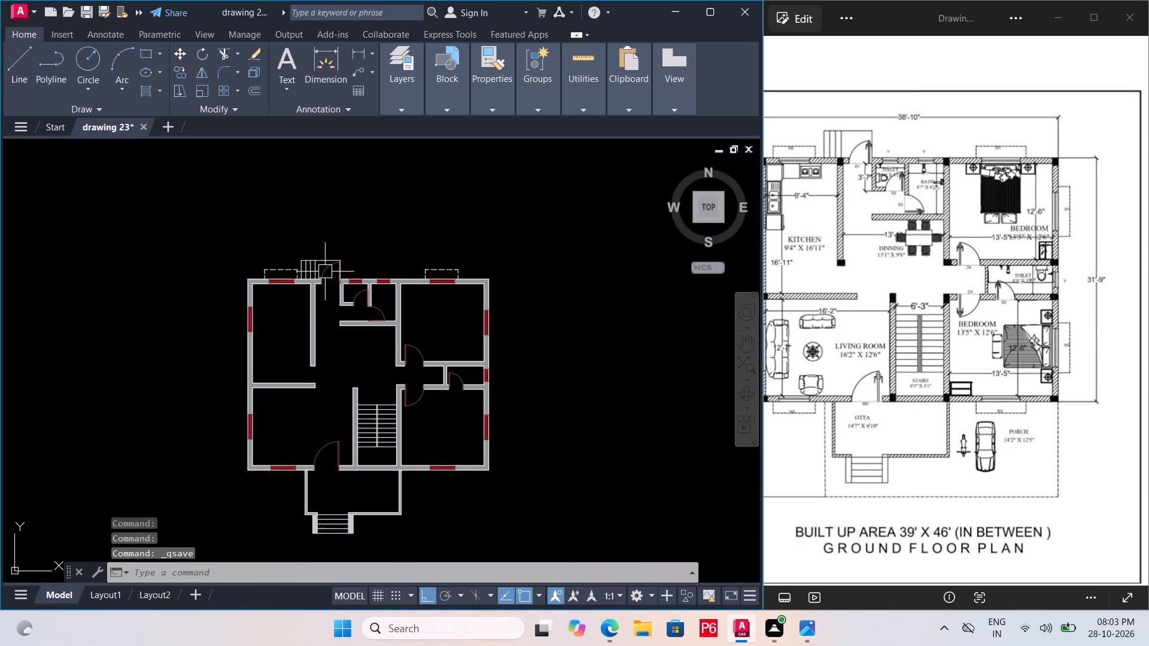
scroll(255, 337, up, 2)
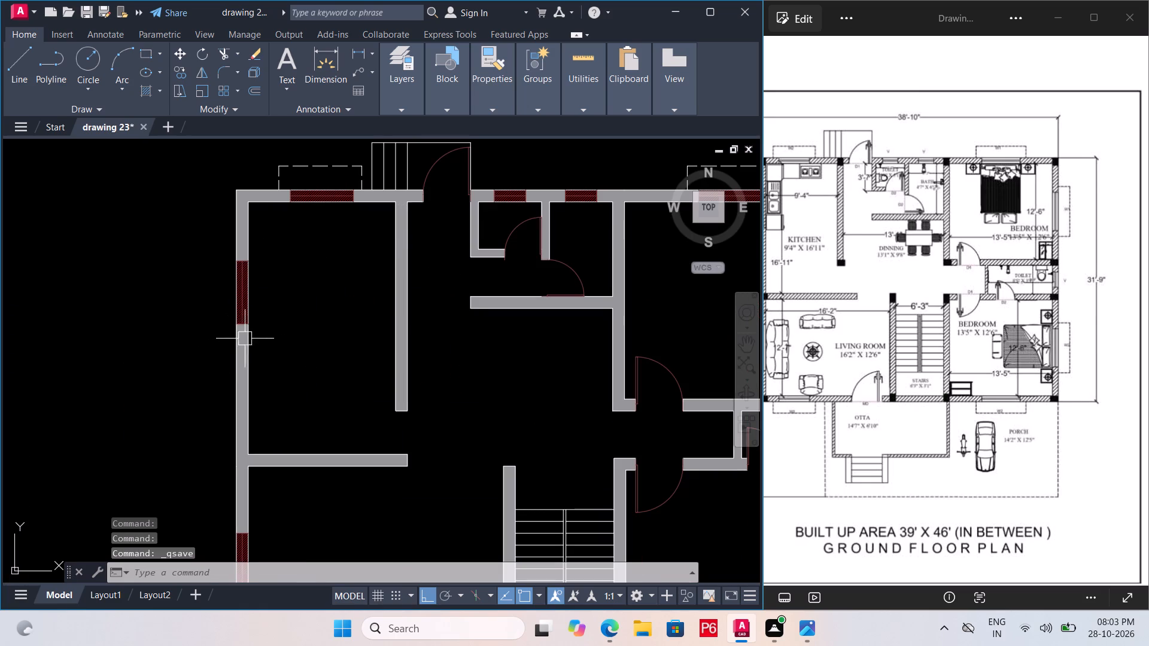
scroll(203, 323, down, 1)
scroll(291, 364, up, 1)
key(t)
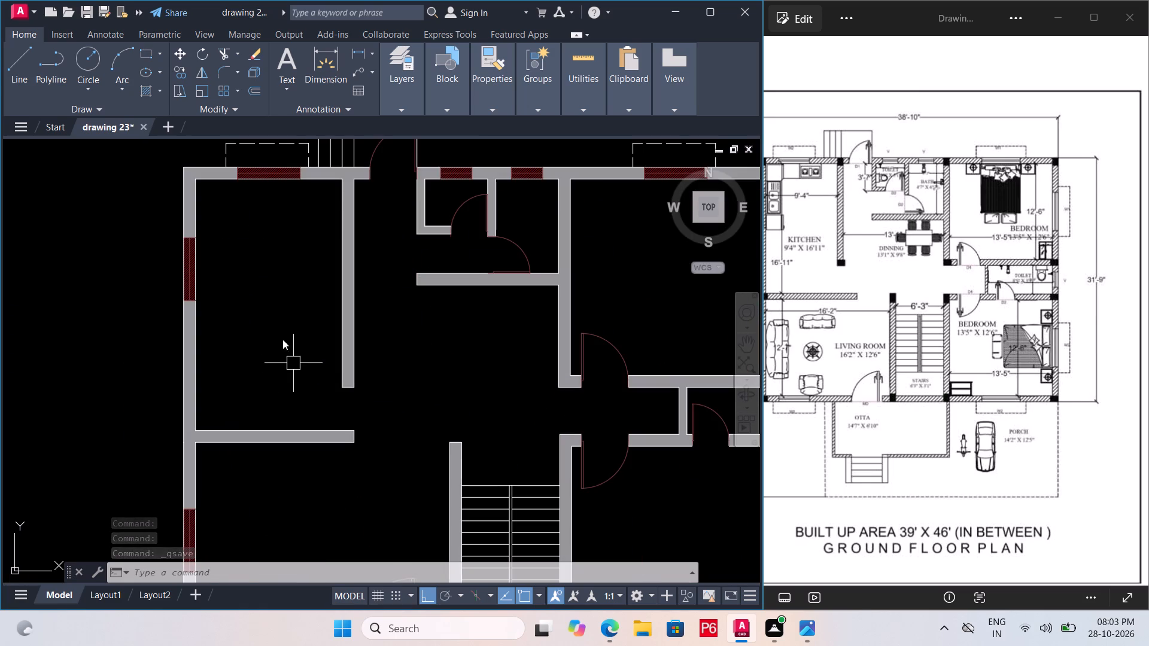
key(space)
drag(226, 290, 233, 290)
click(286, 325)
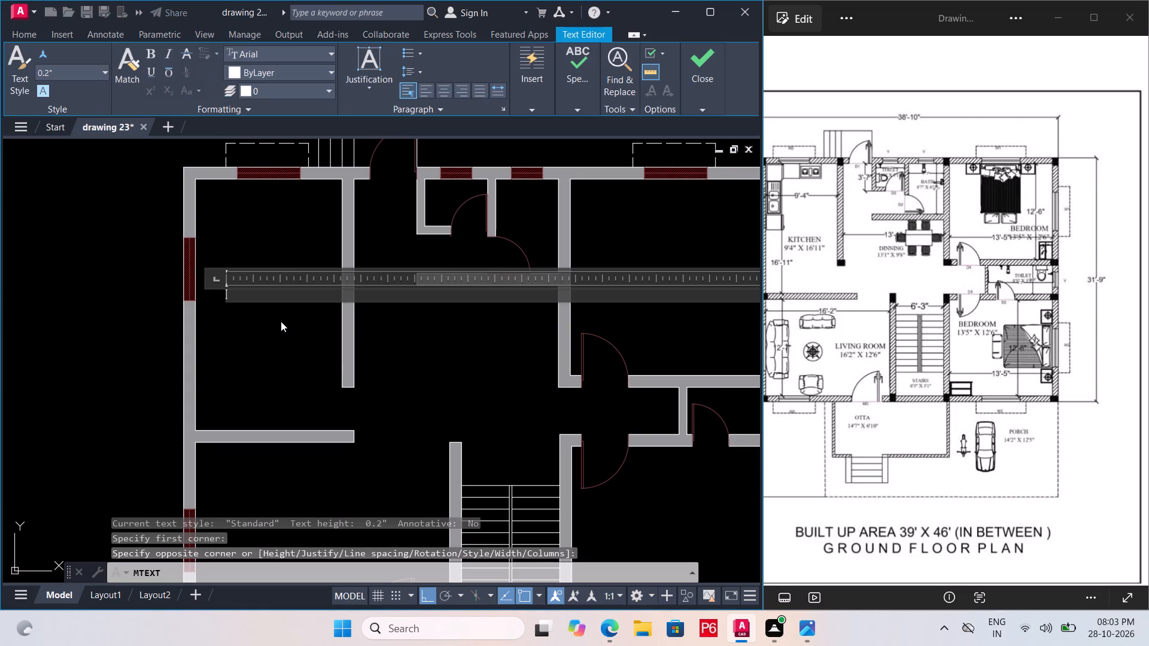
key(i)
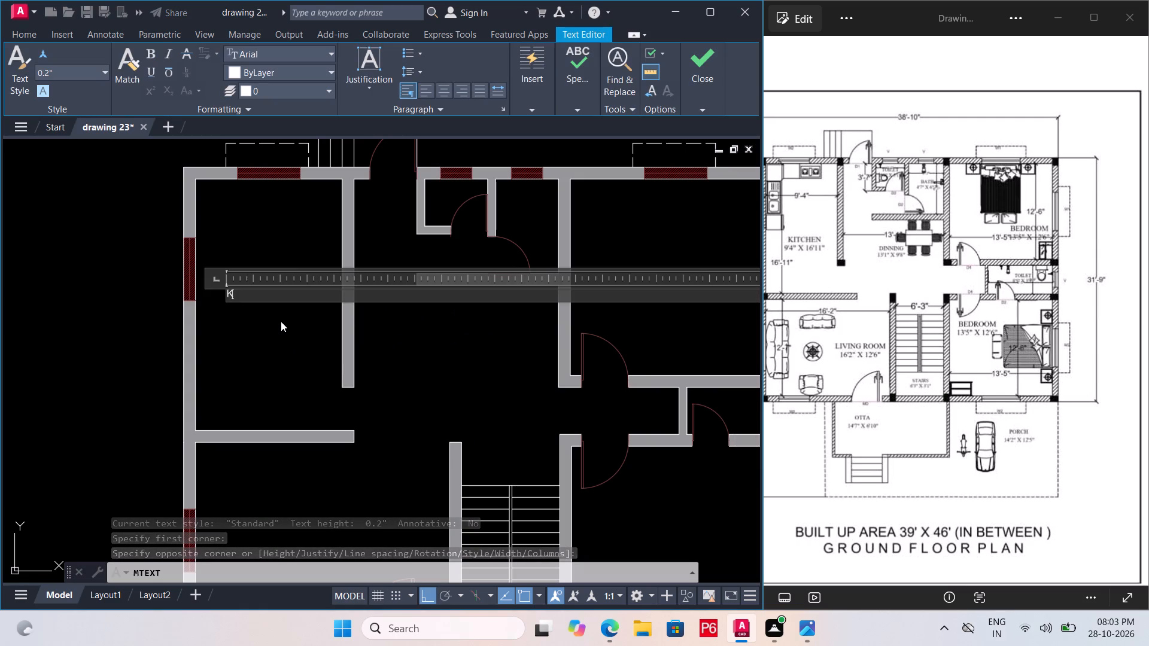
key(t)
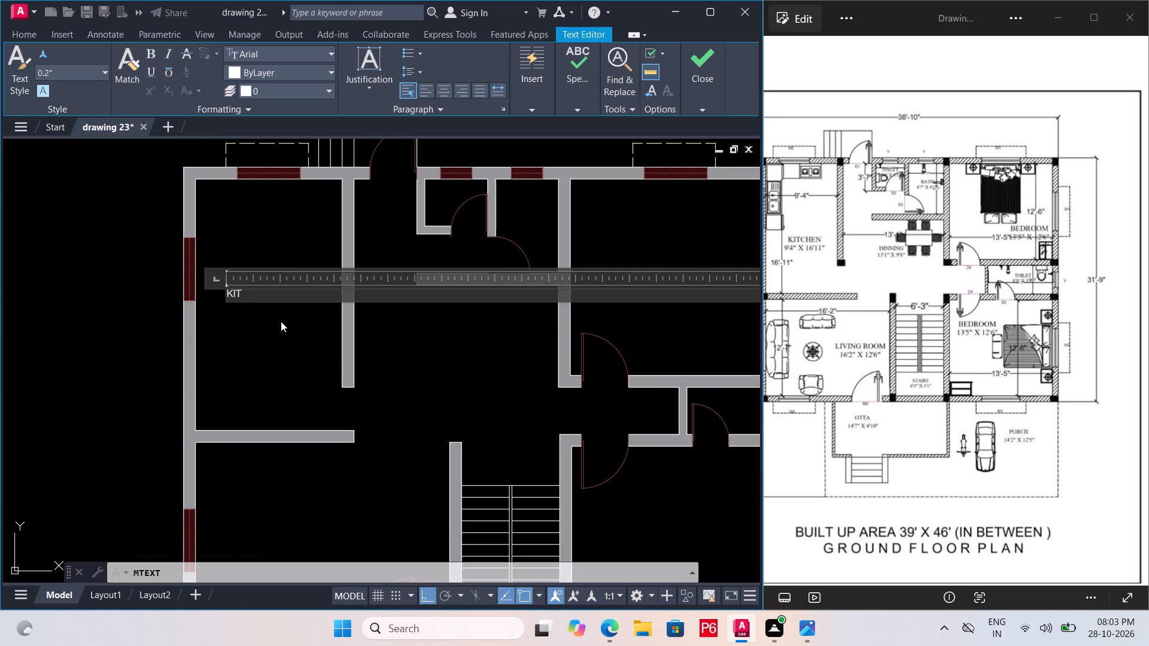
text(CHEN)
key(Return)
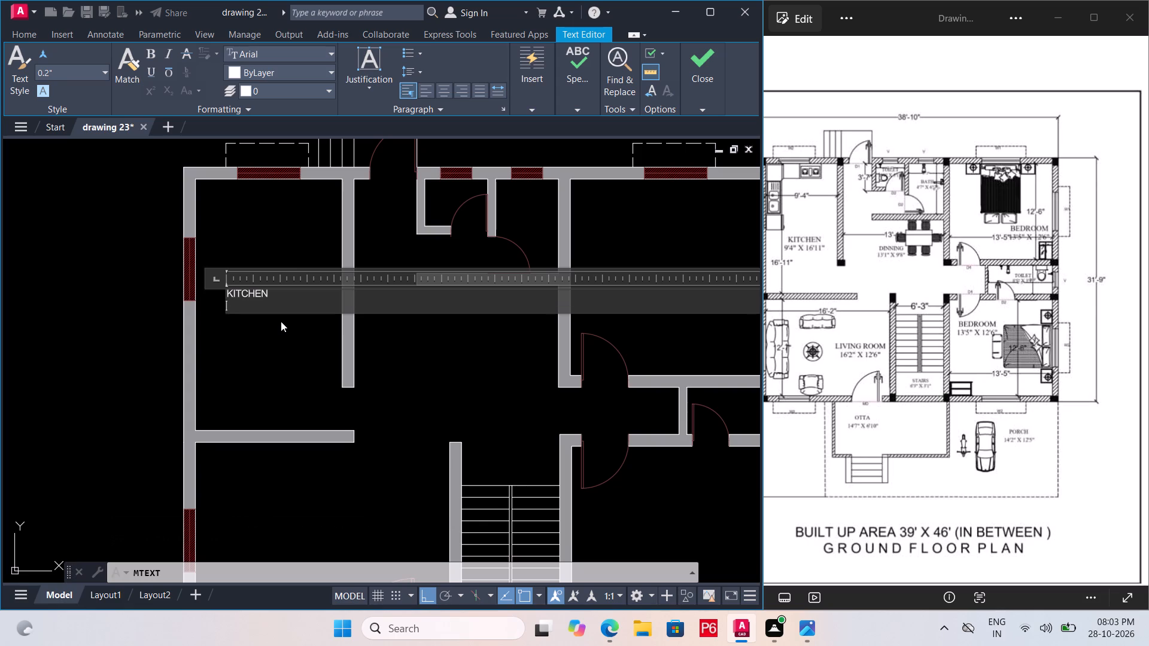
text(9'4")
key(x)
text(16')
text(11")
scroll(281, 321, up, 1)
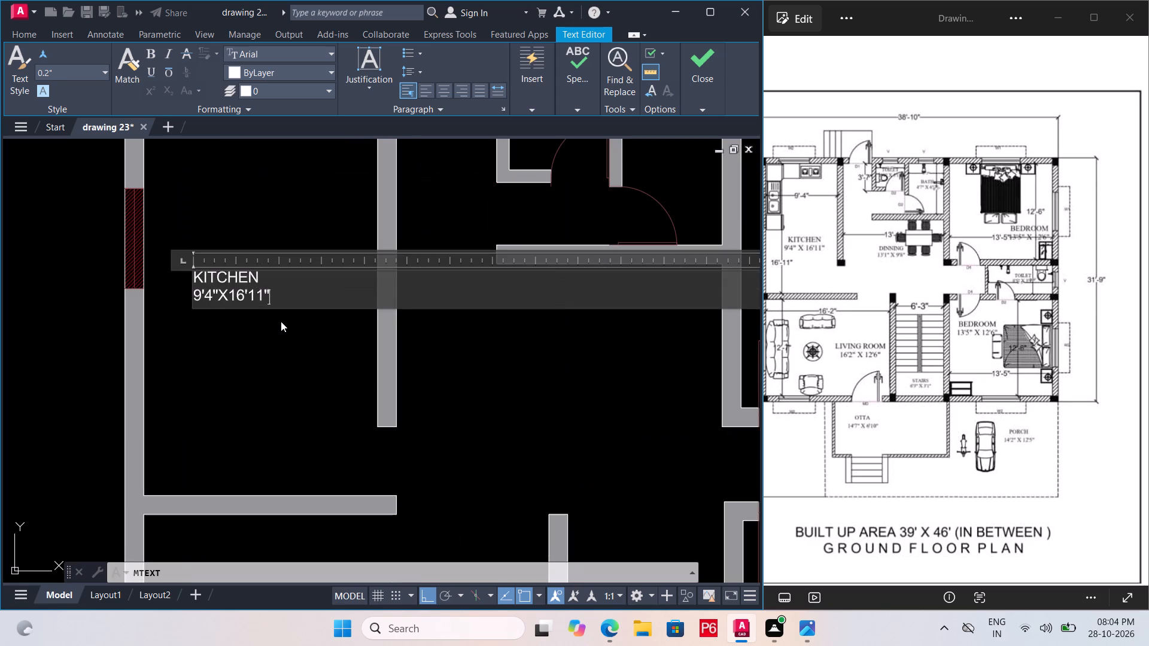
click(294, 333)
Set the kitchen label's justification to Top center and its color to Red.
click(194, 276)
right_click(194, 275)
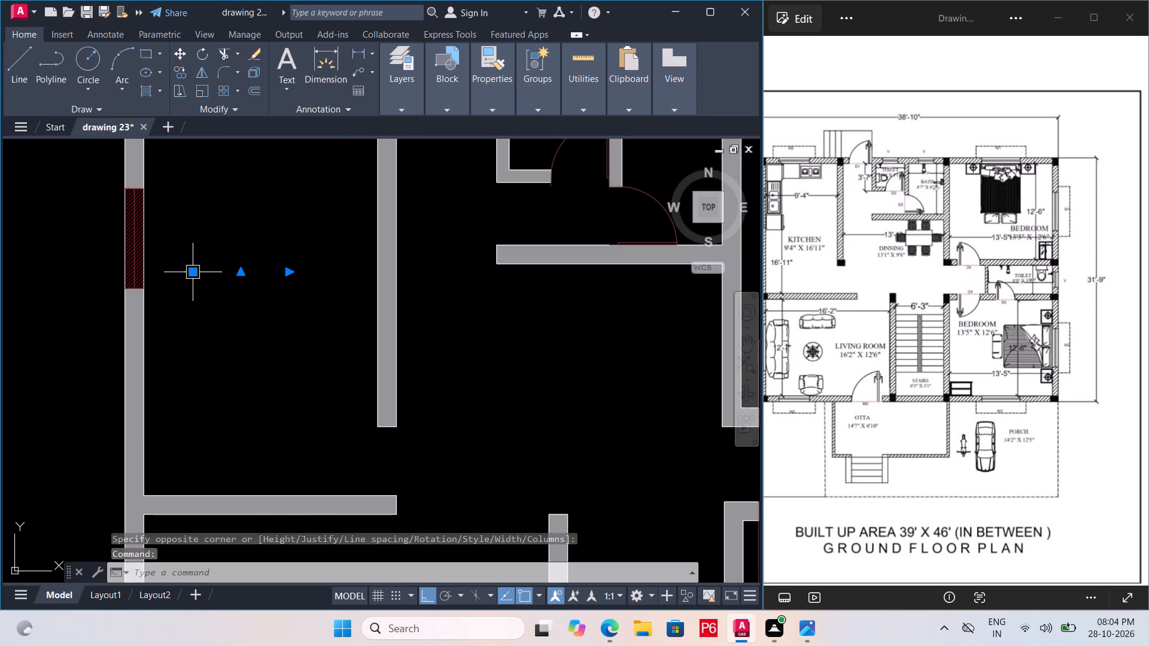
click(278, 583)
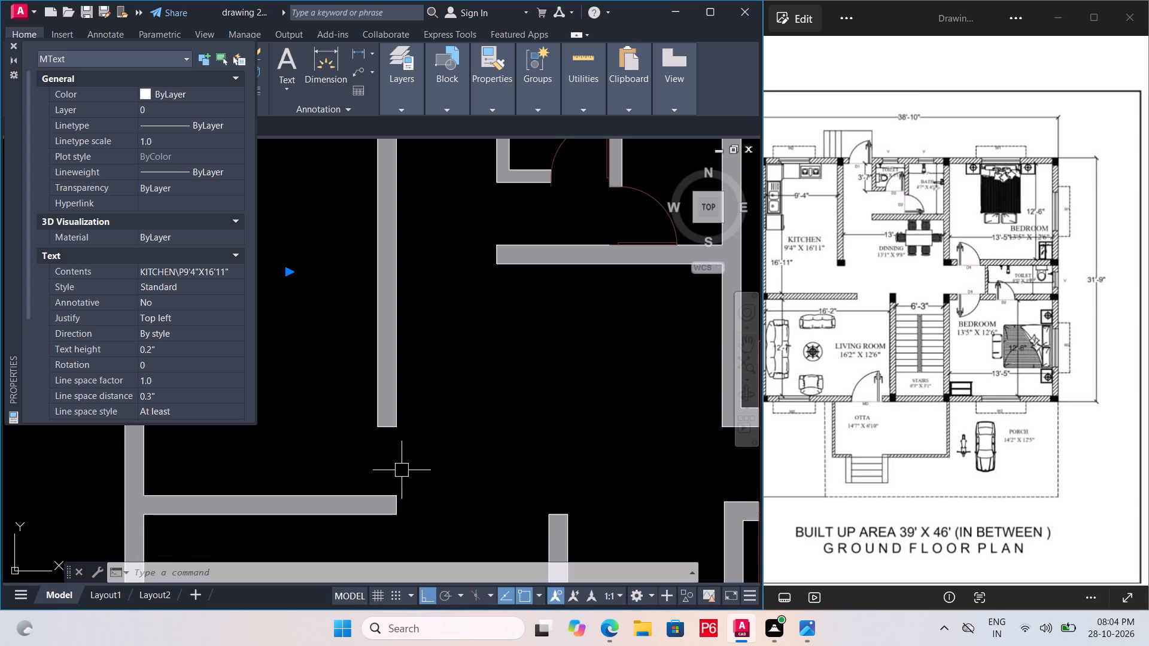
scroll(179, 358, down, 3)
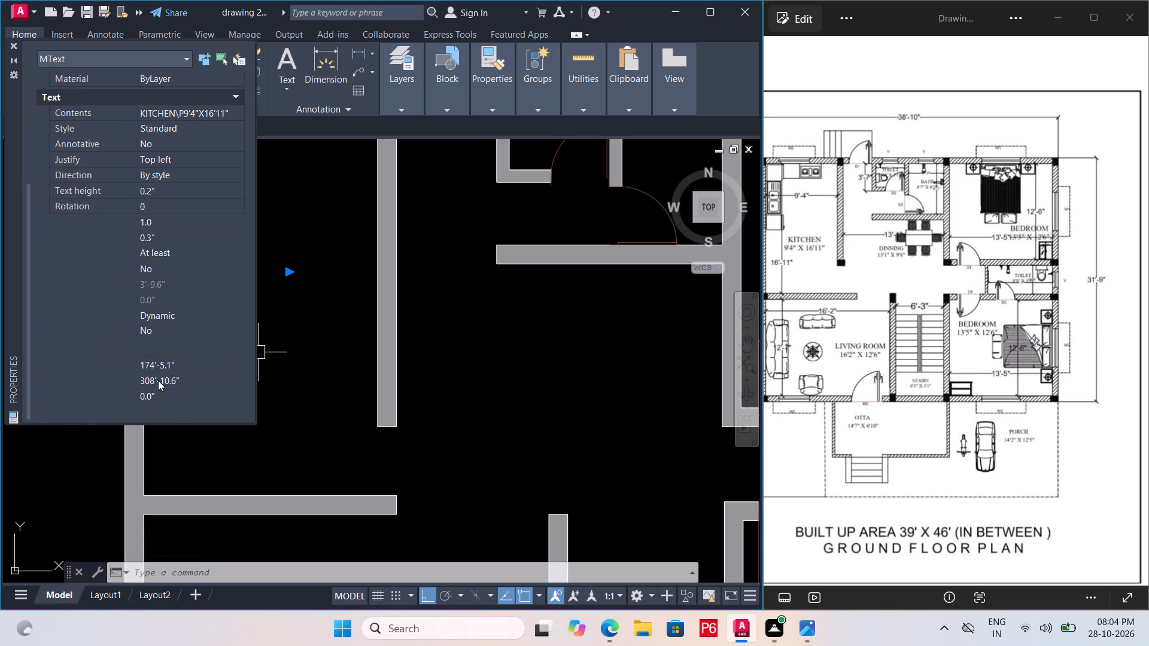
scroll(174, 356, down, 4)
scroll(170, 215, up, 3)
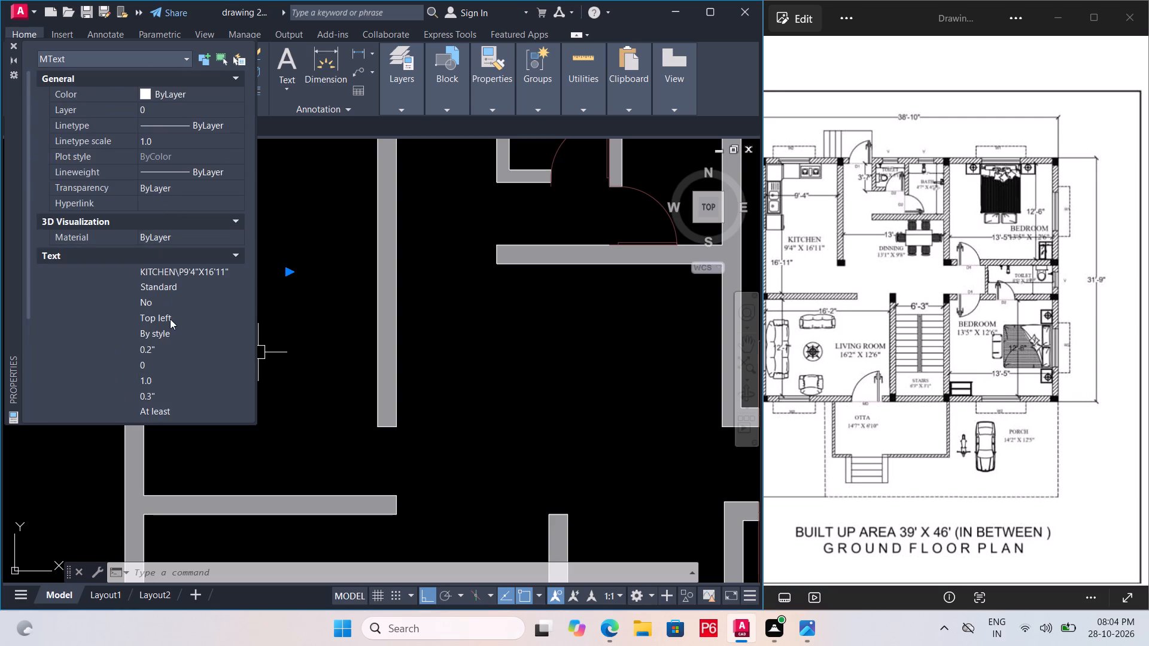
click(171, 319)
click(207, 323)
click(186, 346)
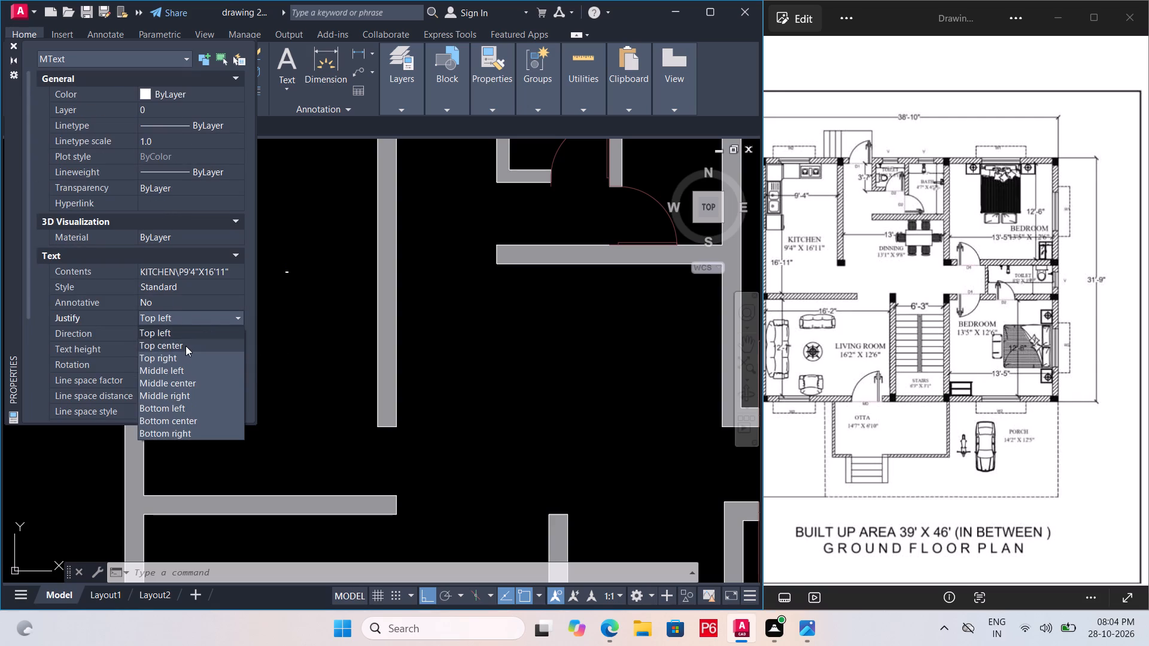
click(148, 97)
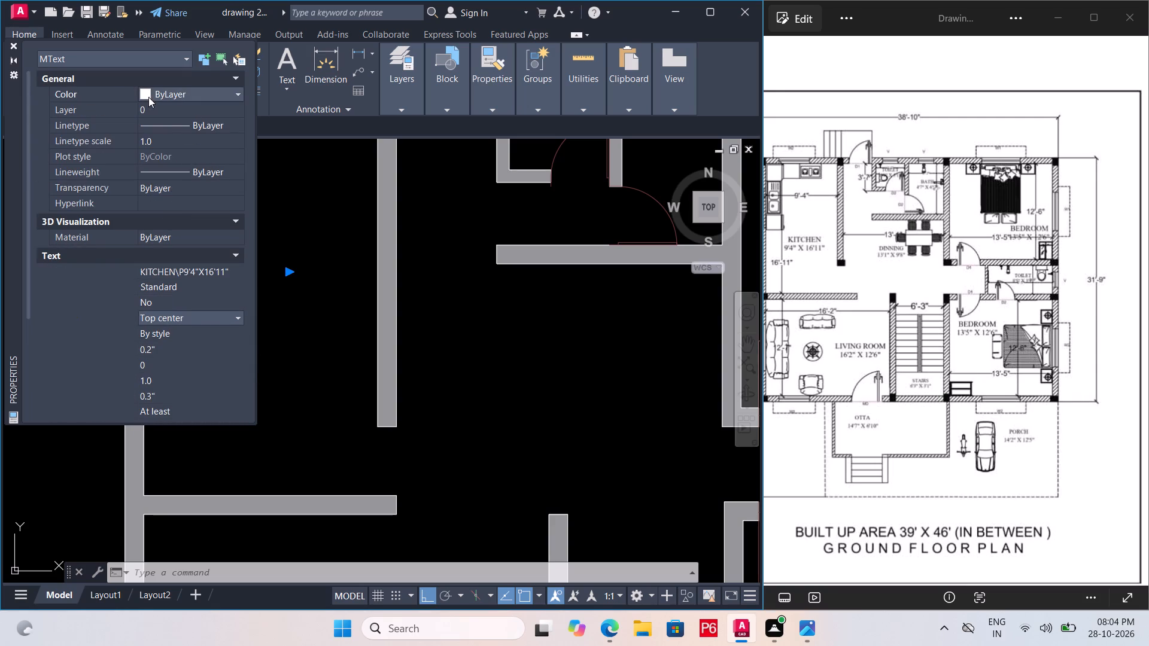
click(148, 99)
click(170, 133)
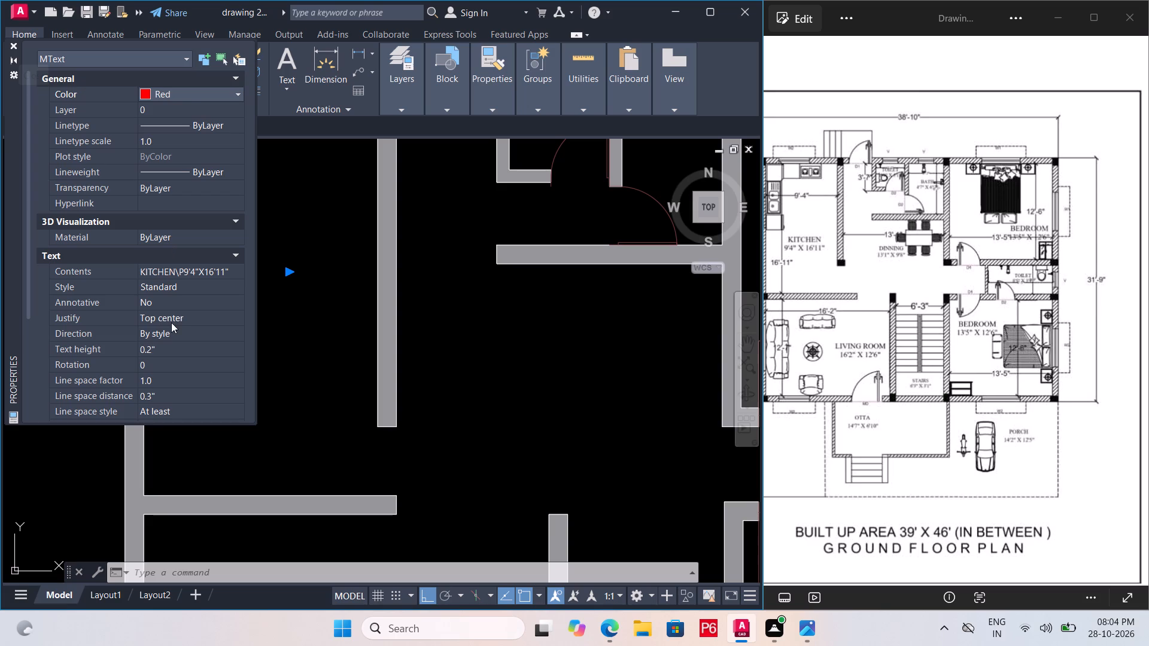
click(13, 43)
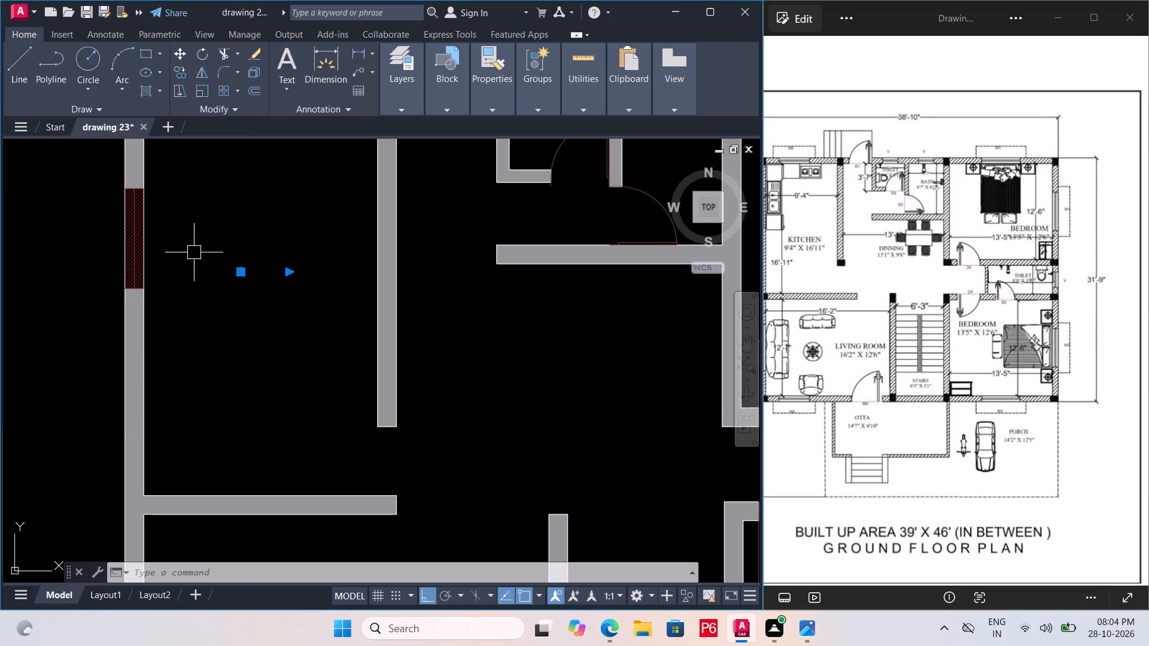
Set the kitchen label's text height to 1'.
scroll(226, 270, up, 2)
right_click(253, 279)
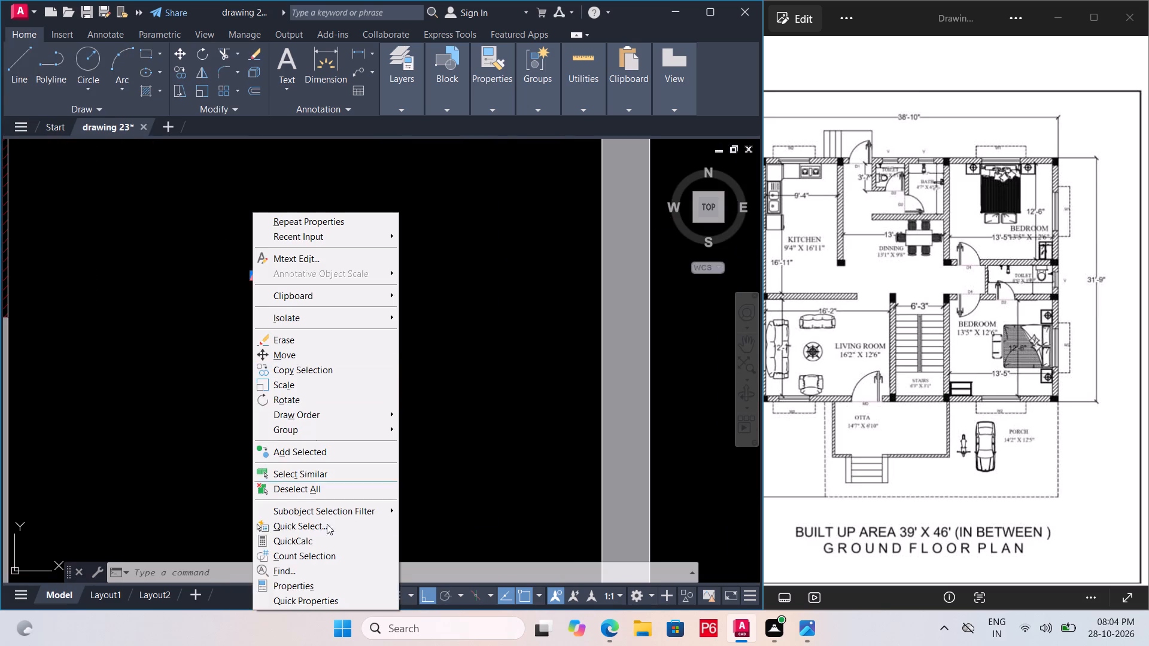
click(344, 580)
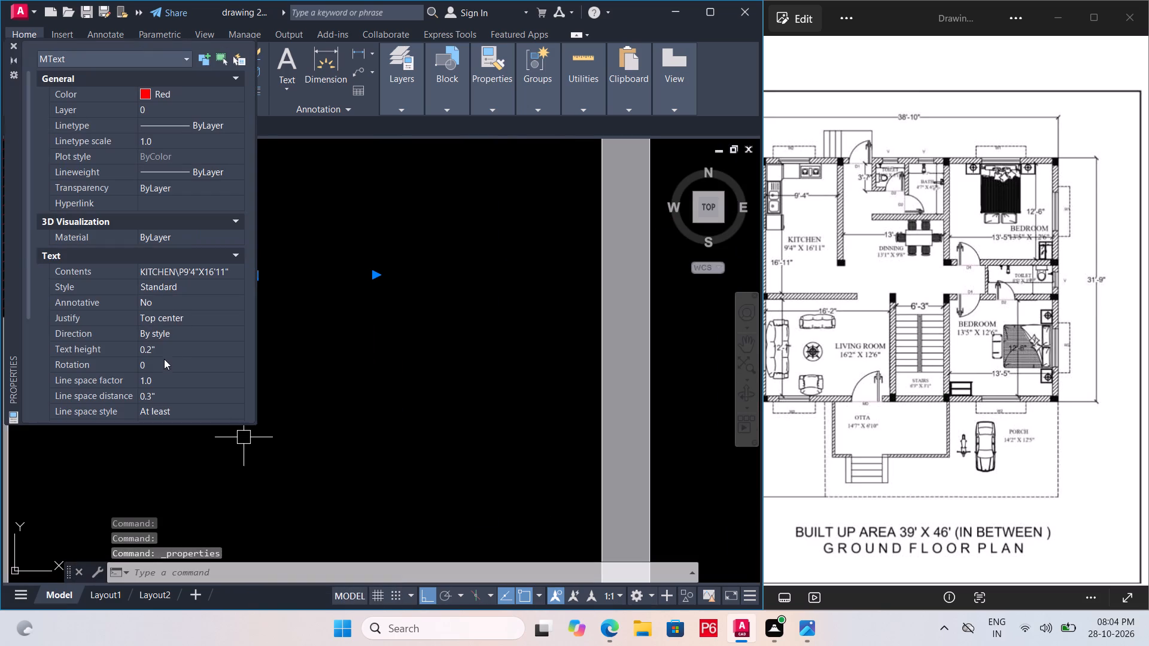
click(162, 357)
click(165, 350)
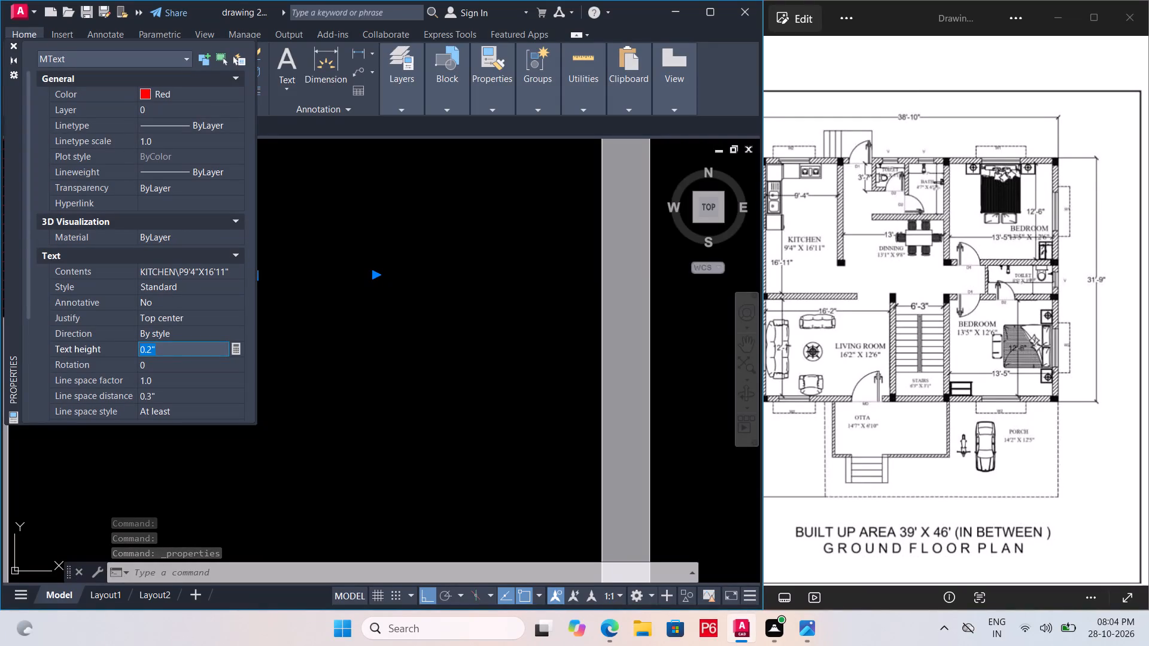
text(1')
key(Return)
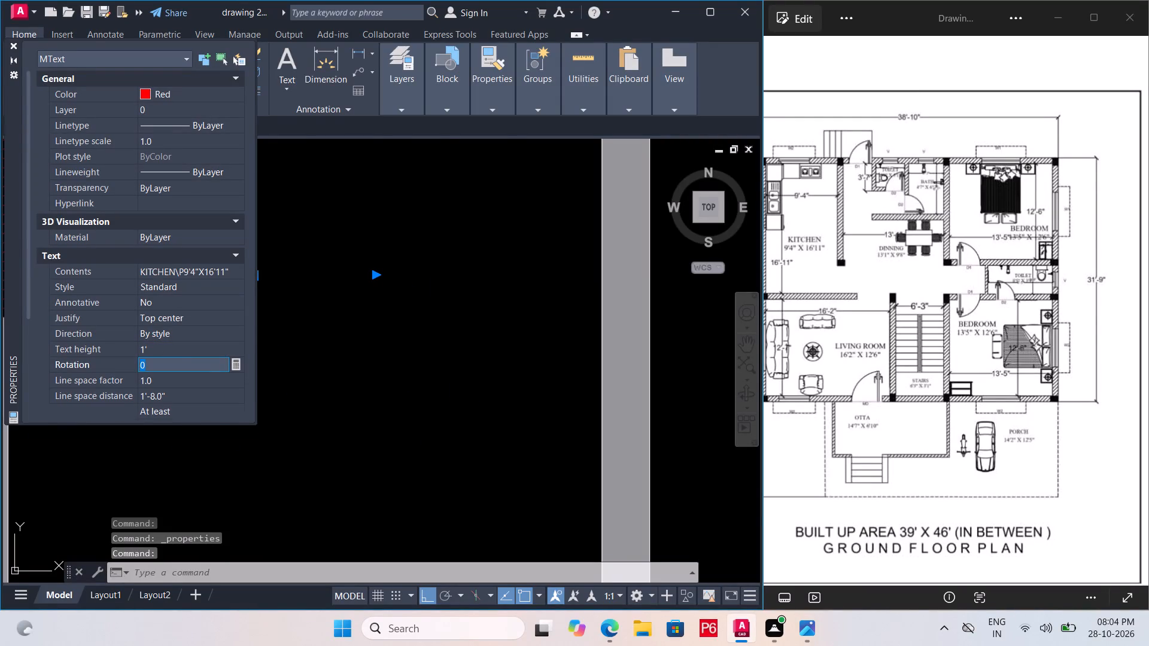
scroll(263, 422, down, 2)
key(Escape)
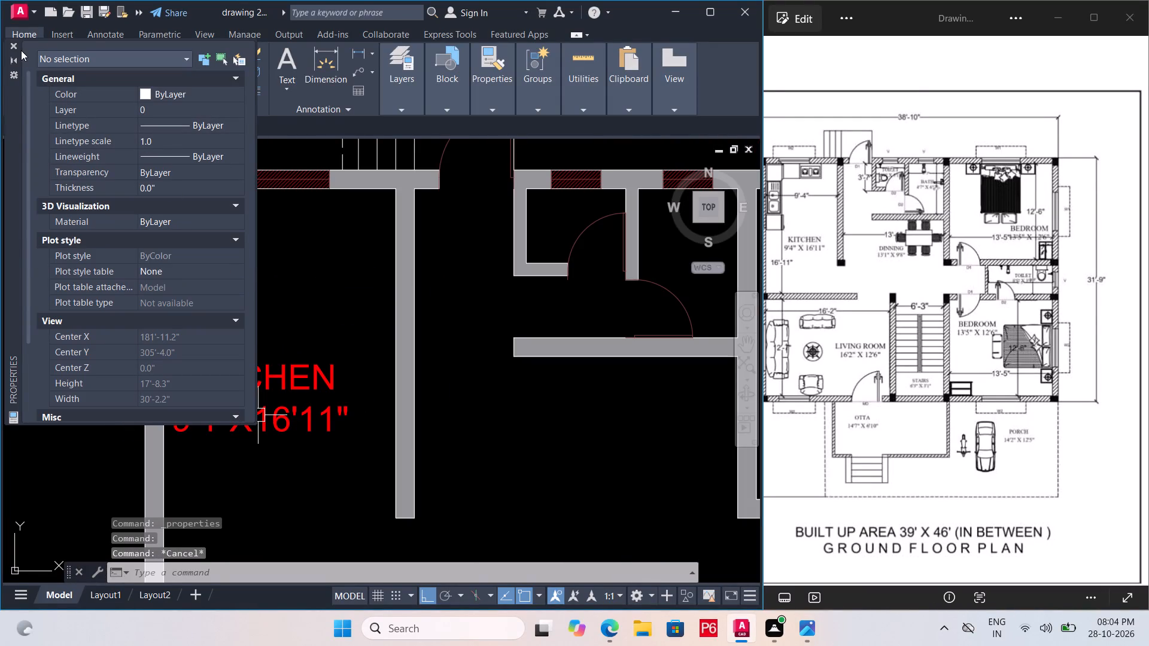
ctrl+click(14, 49)
Save the drawing.
key(ctrl+s)
key(ctrl+s)
key(ctrl+s)
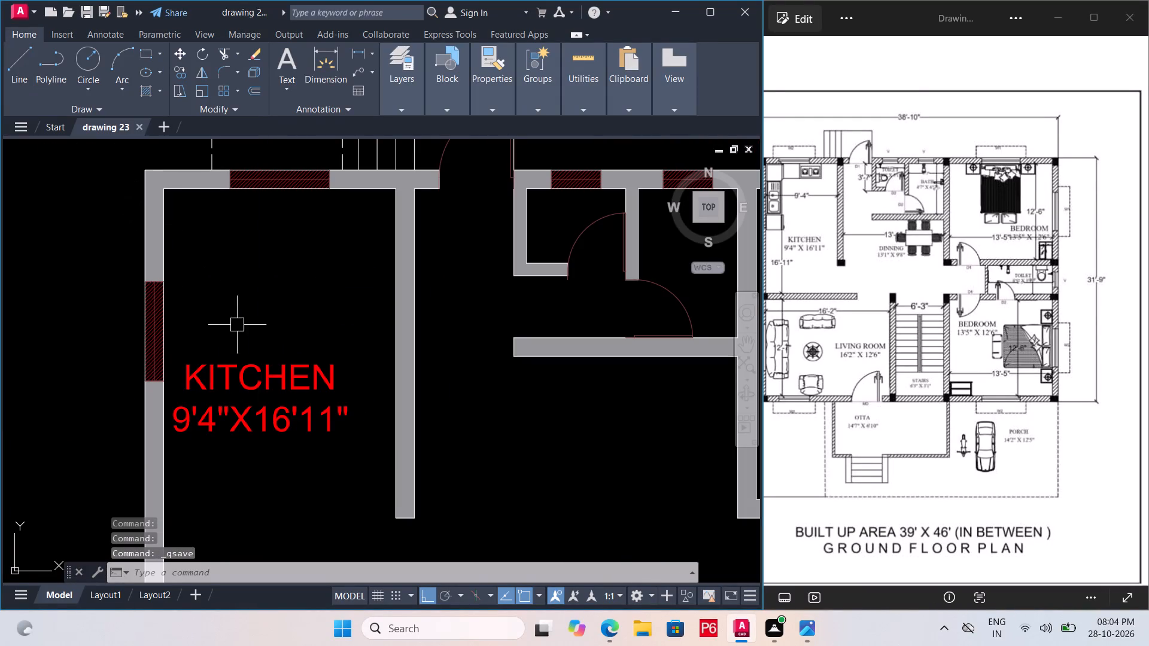
key(ctrl+s)
key(ctrl+s)
key(ctrl+s)
Move the kitchen label slightly east so it sits centered between the kitchen's side walls.
ctrl+scroll(187, 380, down, 2)
scroll(215, 388, up, 2)
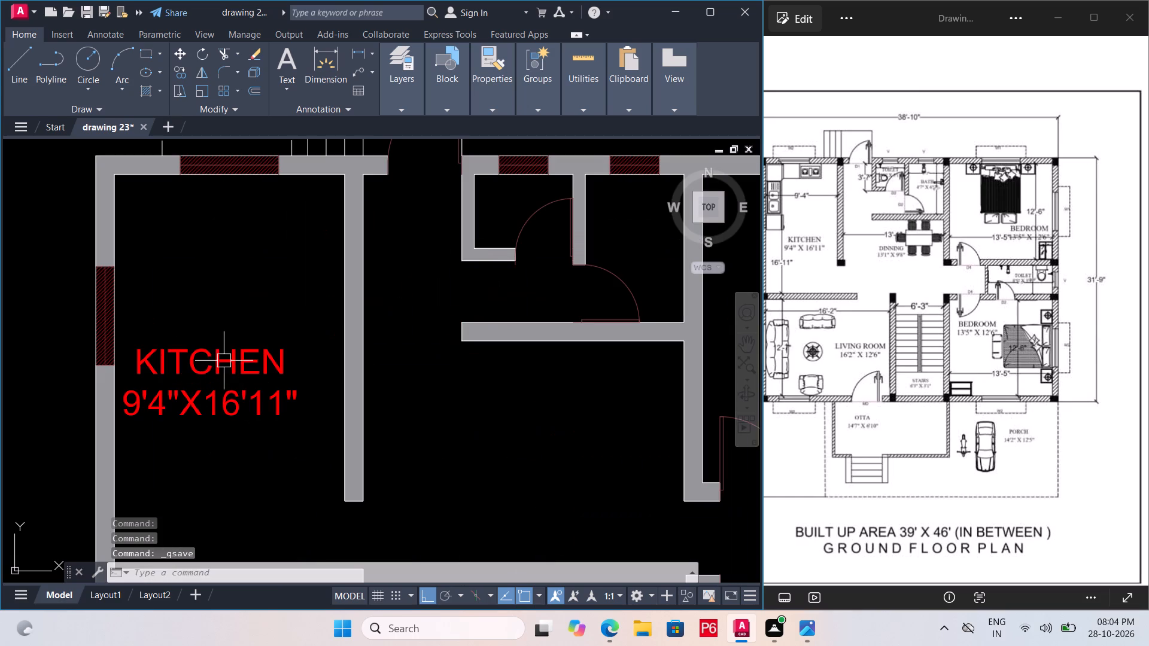
click(231, 370)
text(M)
key(space)
click(231, 370)
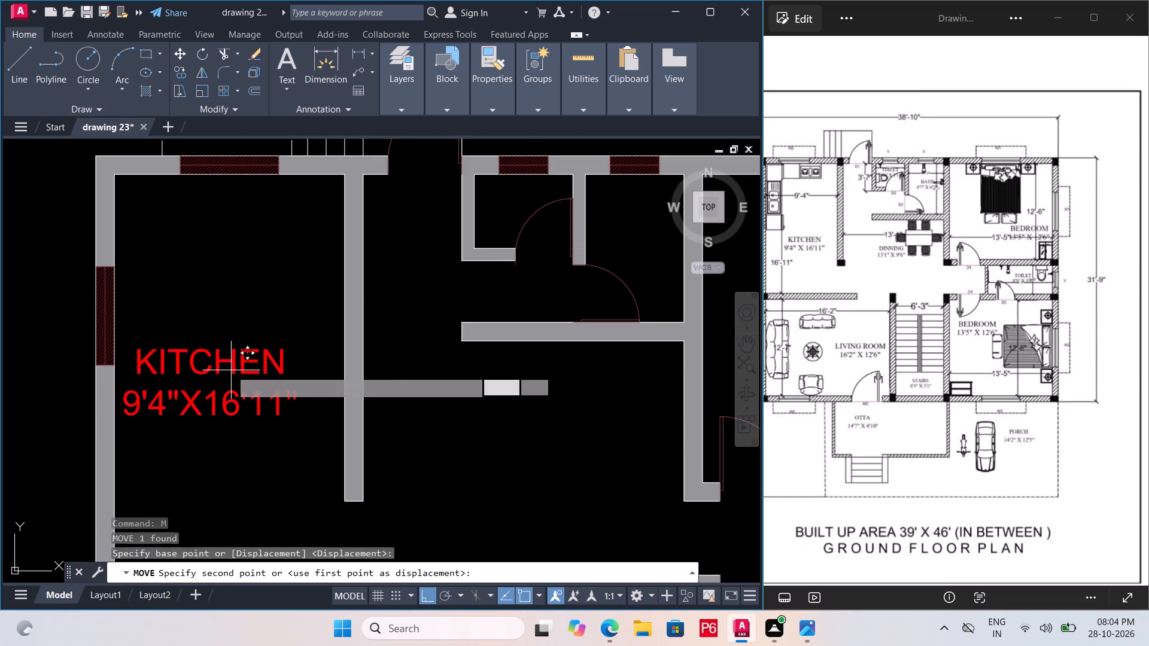
click(252, 365)
Save the drawing.
scroll(214, 305, down, 2)
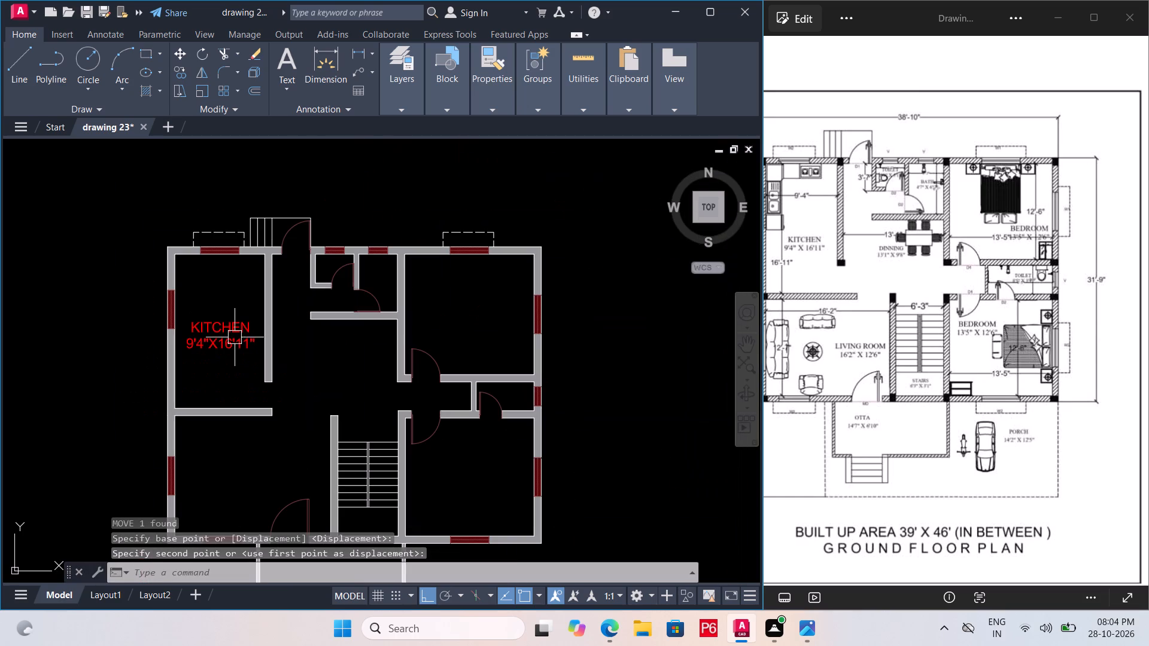
key(ctrl+s)
key(ctrl+s)
key(ctrl+s)
key(ctrl+s)
Copy the kitchen label into the living room, the southeast bedroom, the northeast bedroom and the dining area.
middle_drag(218, 386, 202, 316)
scroll(215, 381, down, 1)
click(203, 290)
text(CO)
key(space)
click(203, 290)
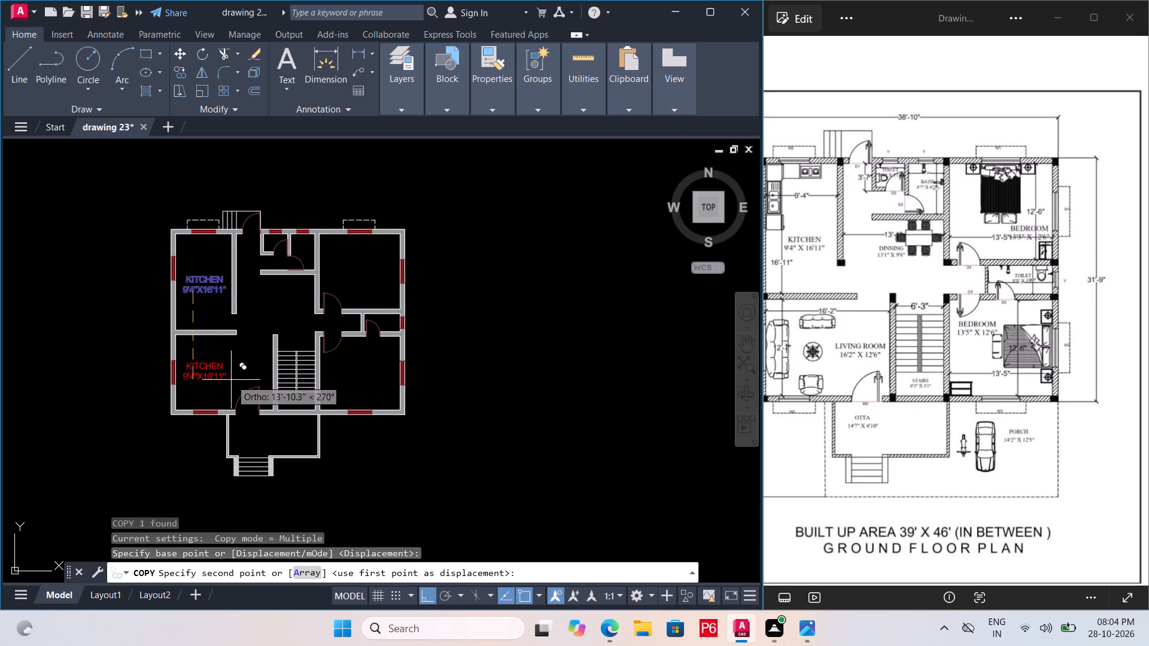
scroll(231, 380, up, 2)
key(F8)
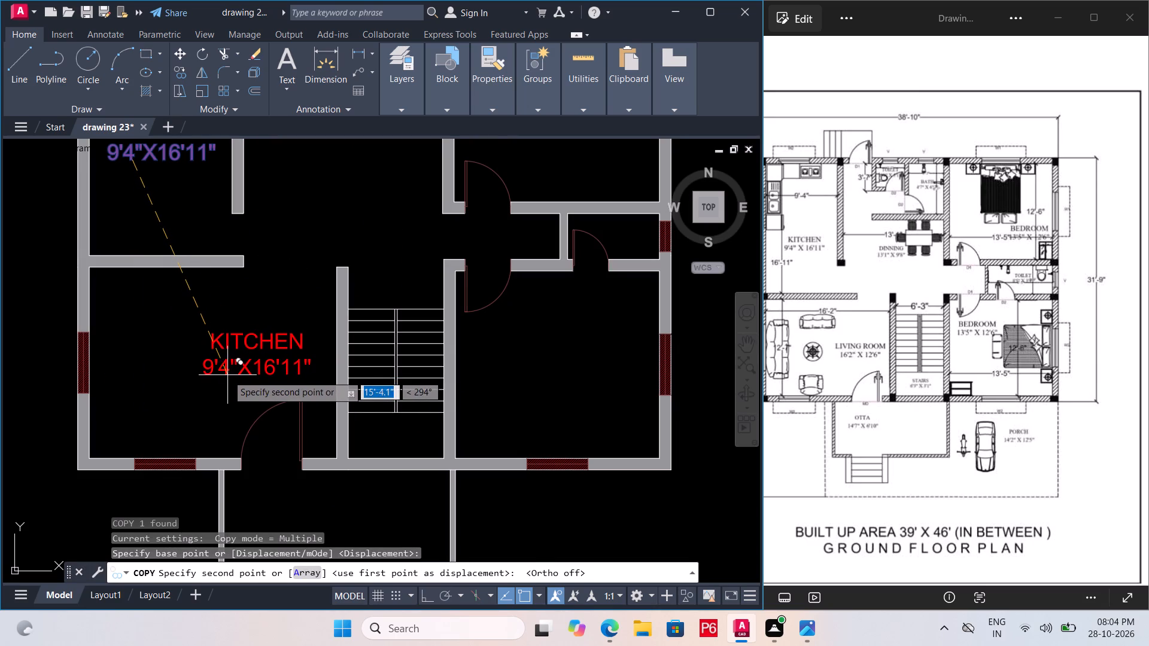
click(227, 375)
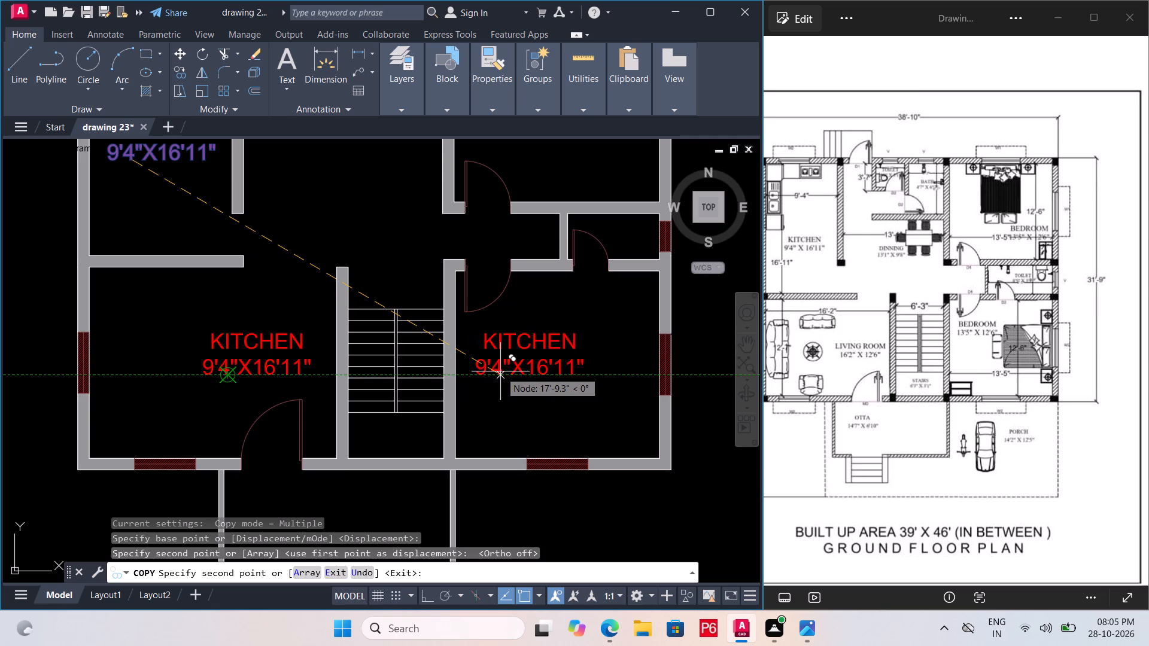
click(498, 373)
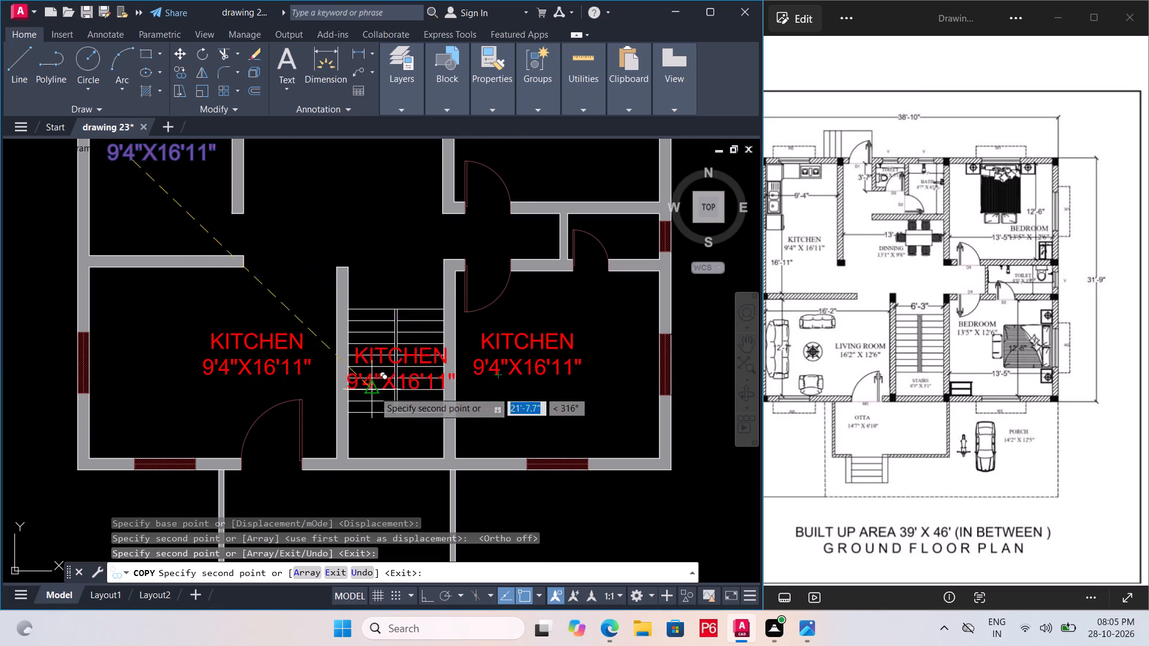
scroll(316, 413, down, 1)
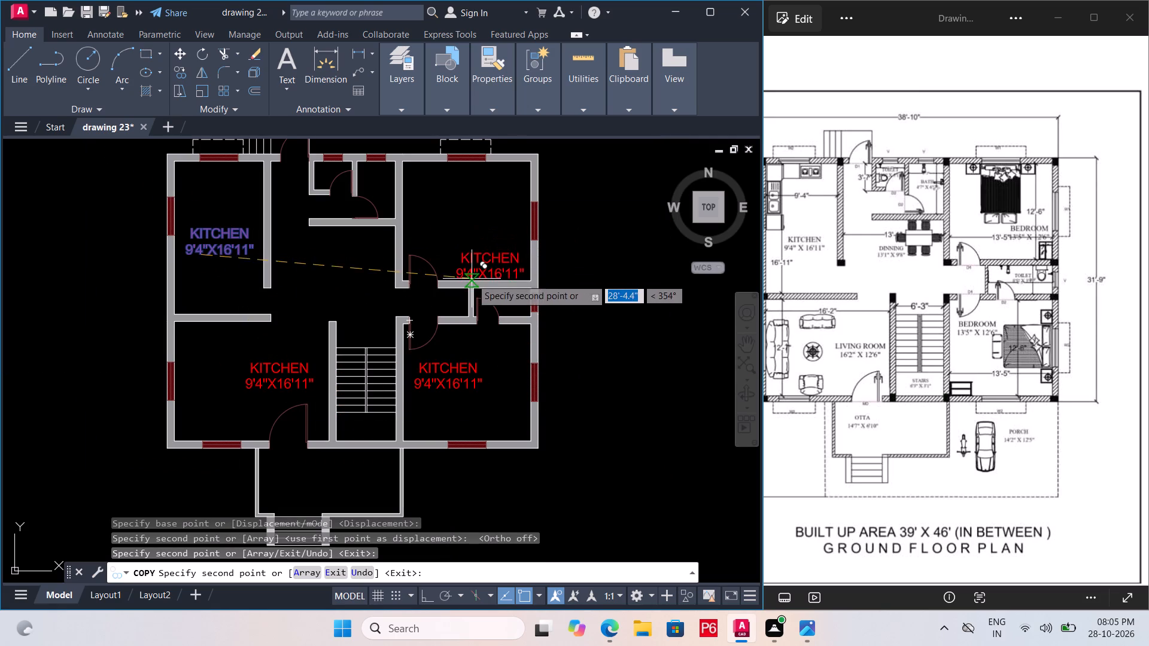
scroll(464, 253, up, 1)
click(444, 227)
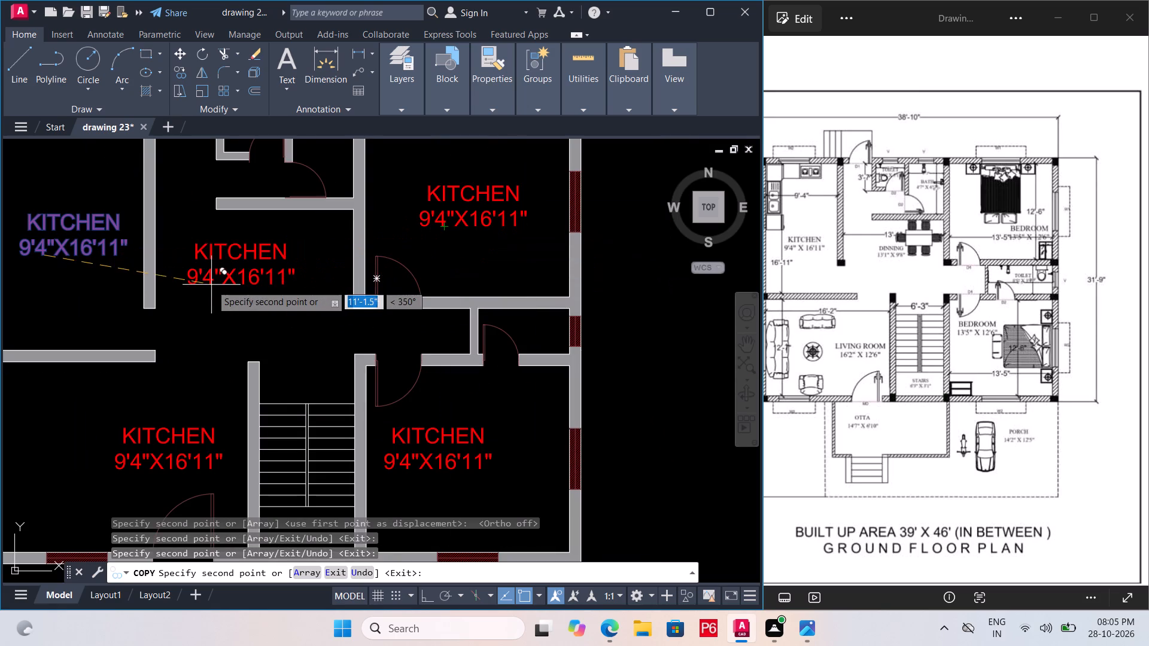
click(221, 303)
Place further copies of the kitchen label in the toilet between the bedrooms, the north toilet and the adjoining bath.
scroll(253, 371, down, 1)
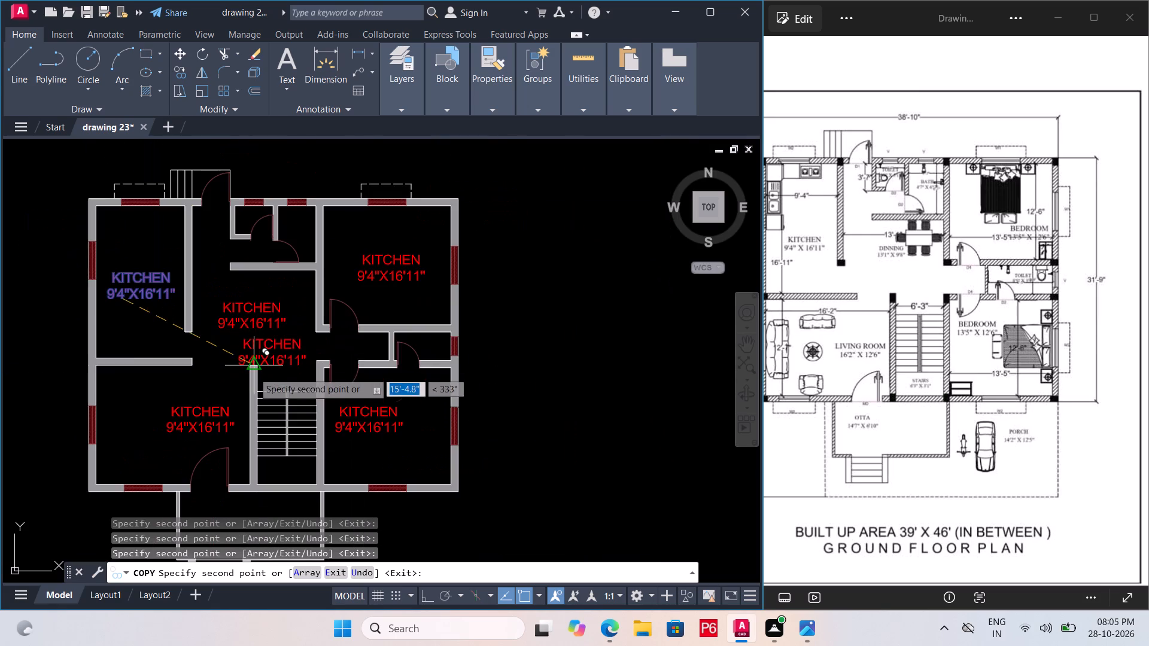
scroll(418, 355, up, 4)
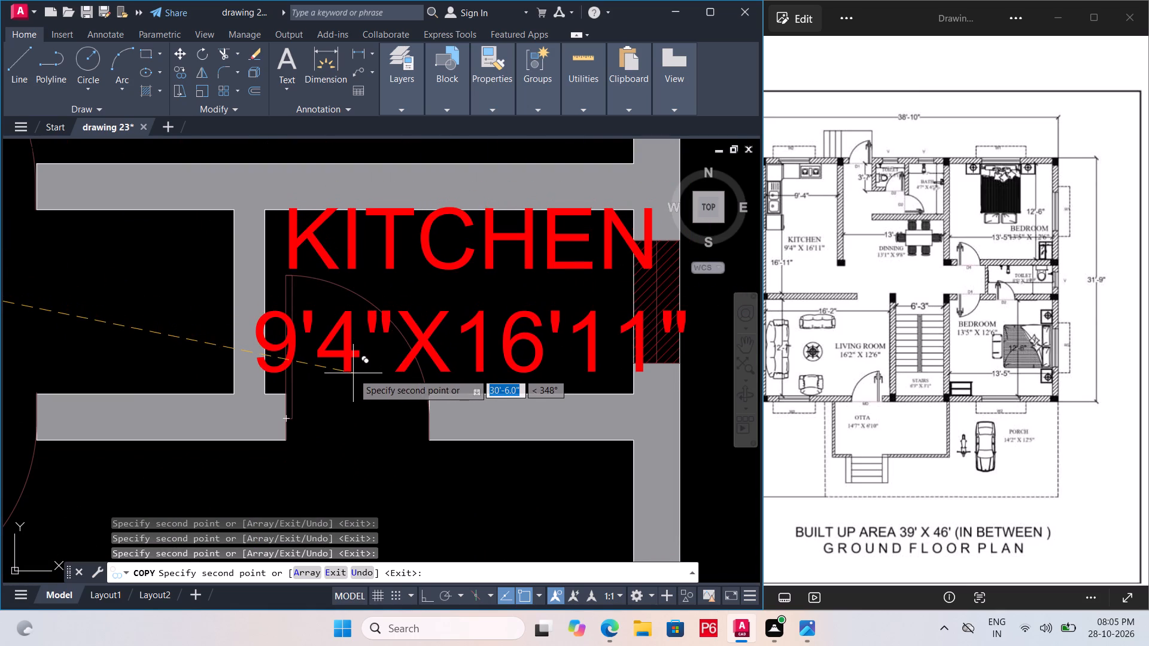
click(351, 374)
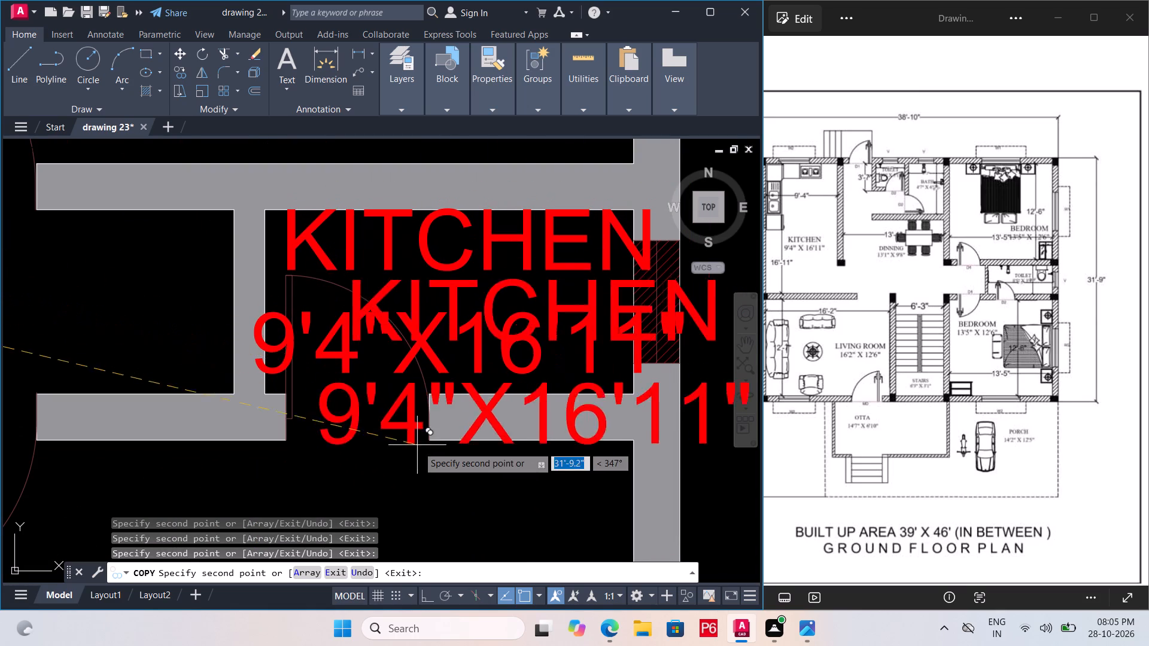
scroll(420, 447, down, 3)
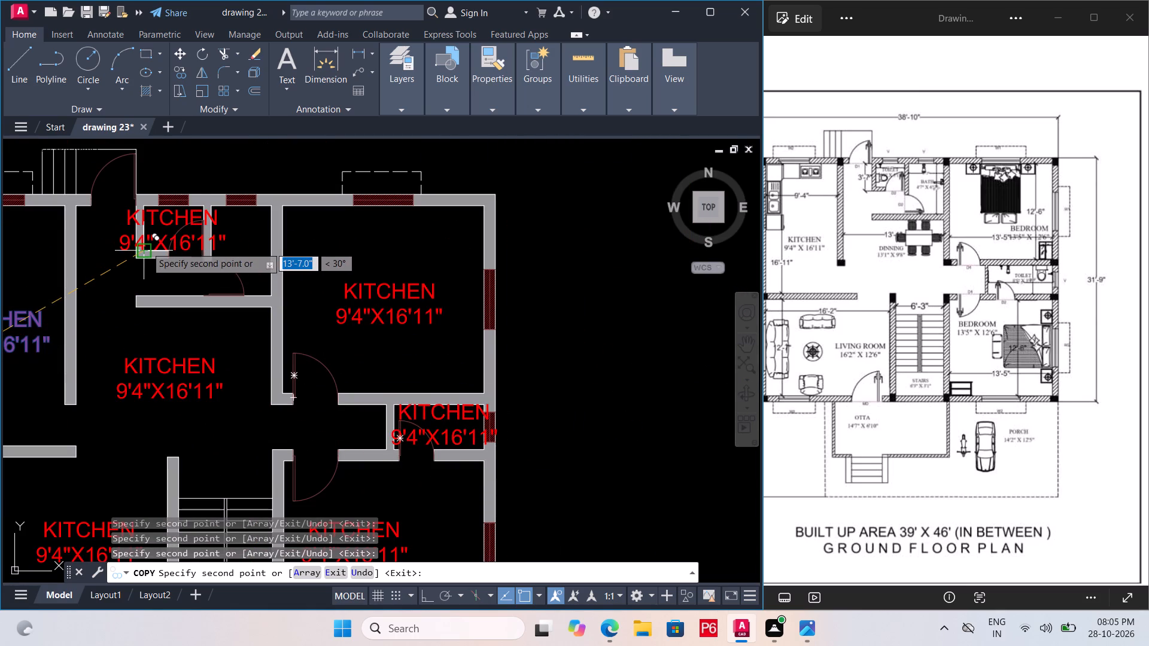
scroll(132, 237, up, 5)
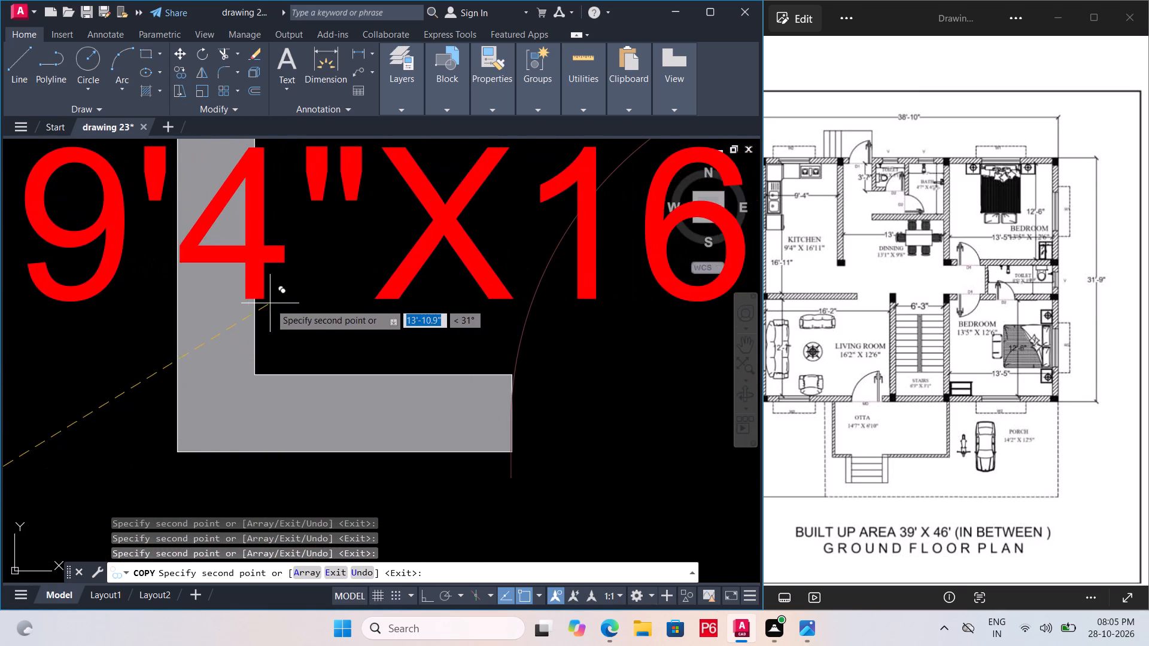
click(269, 303)
scroll(141, 343, down, 6)
scroll(151, 352, up, 6)
scroll(177, 427, down, 4)
scroll(194, 432, up, 3)
drag(147, 528, 148, 516)
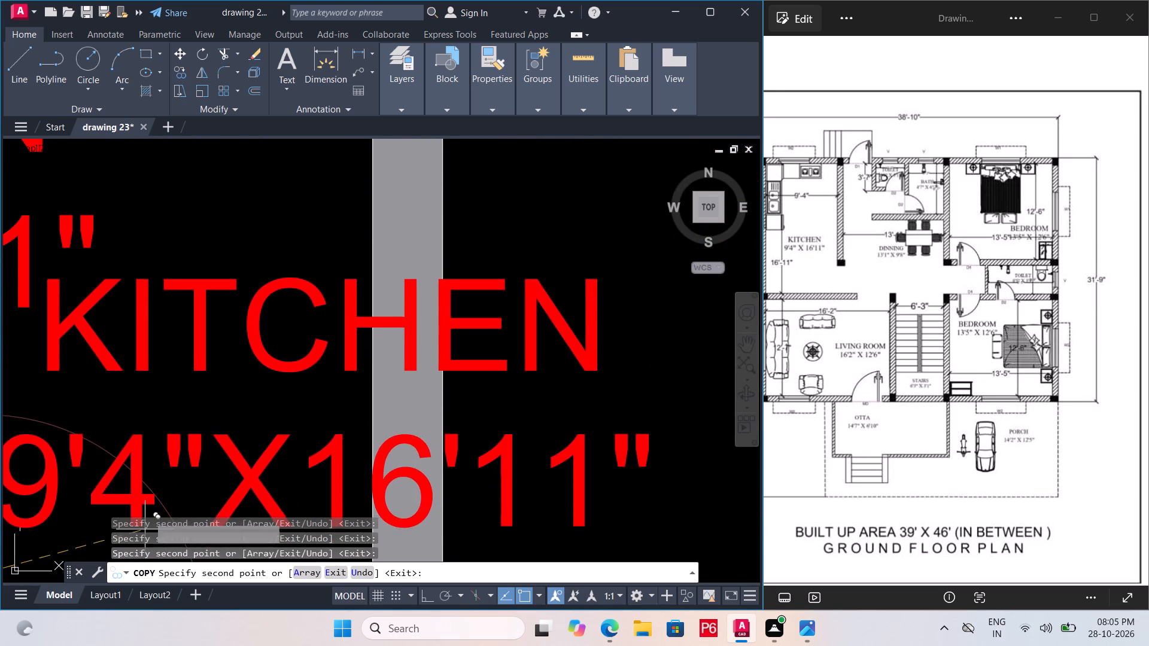
drag(148, 516, 148, 518)
scroll(209, 443, down, 3)
click(184, 476)
key(Escape)
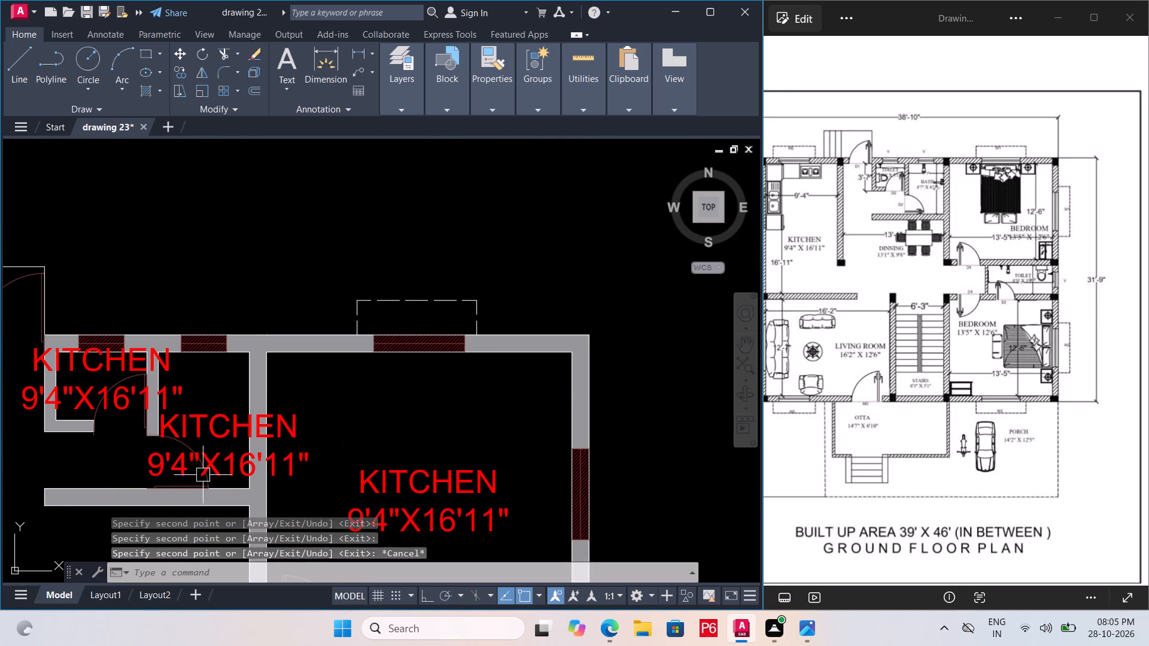
Save the drawing.
scroll(229, 449, down, 2)
key(ctrl+s)
key(ctrl+s)
key(ctrl+s)
key(ctrl+s)
Replace the dining area's copied label text with DINING and 13'1"X9'8" on a second line.
scroll(156, 454, up, 1)
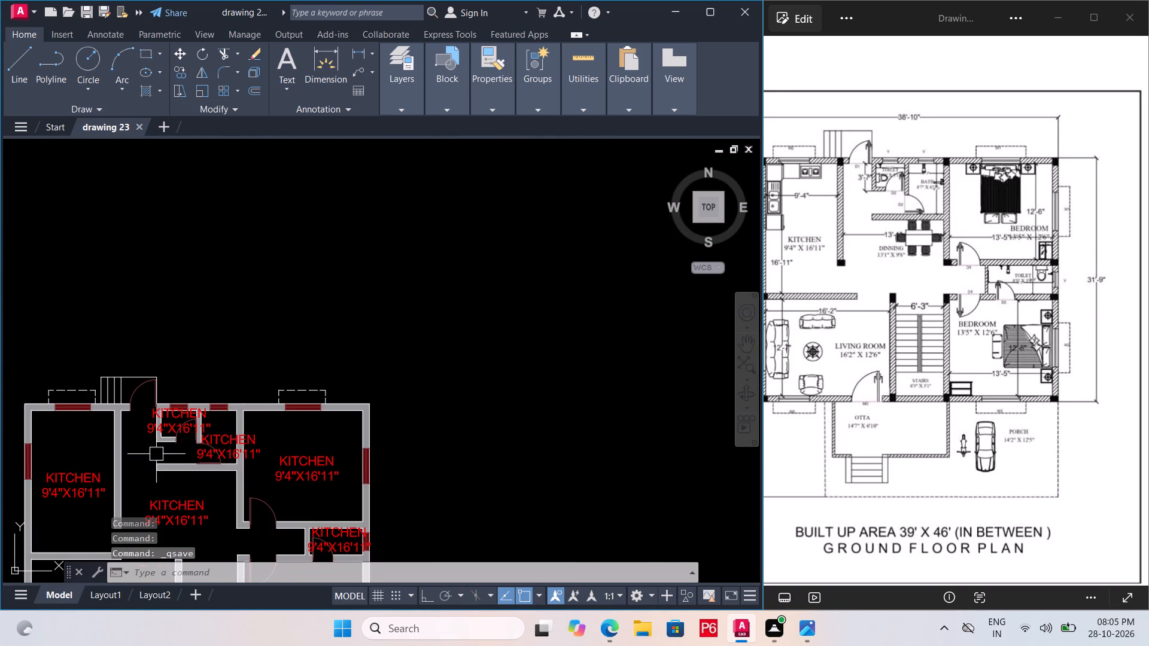
scroll(156, 454, up, 3)
scroll(390, 379, down, 3)
scroll(206, 463, up, 2)
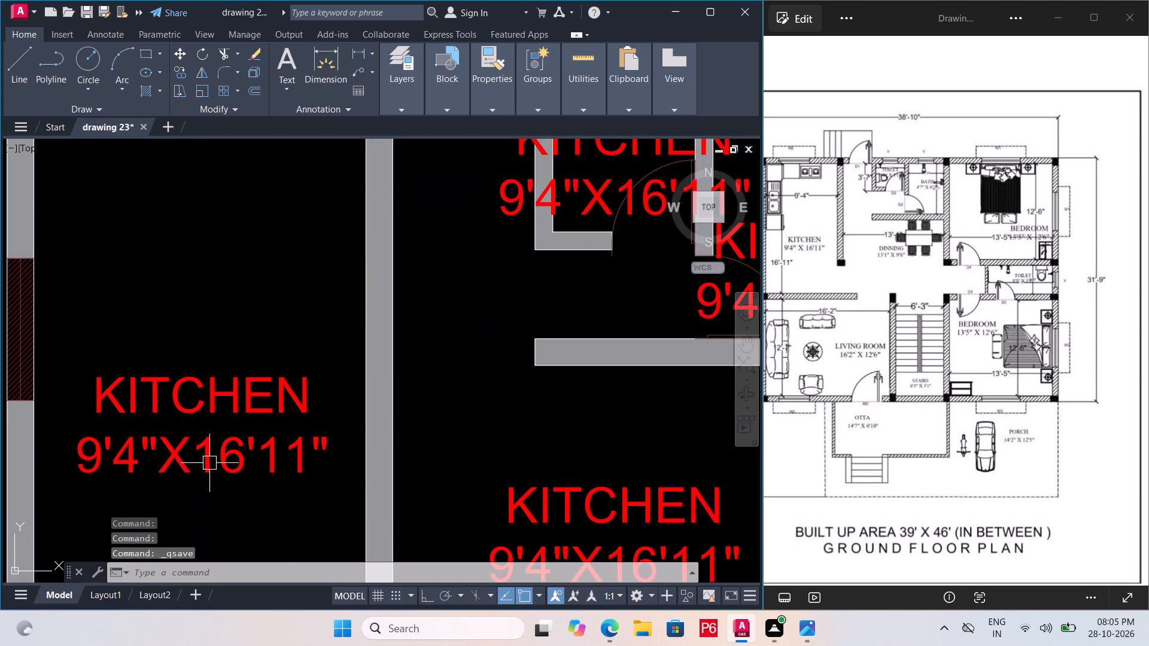
scroll(220, 435, down, 2)
double_click(400, 481)
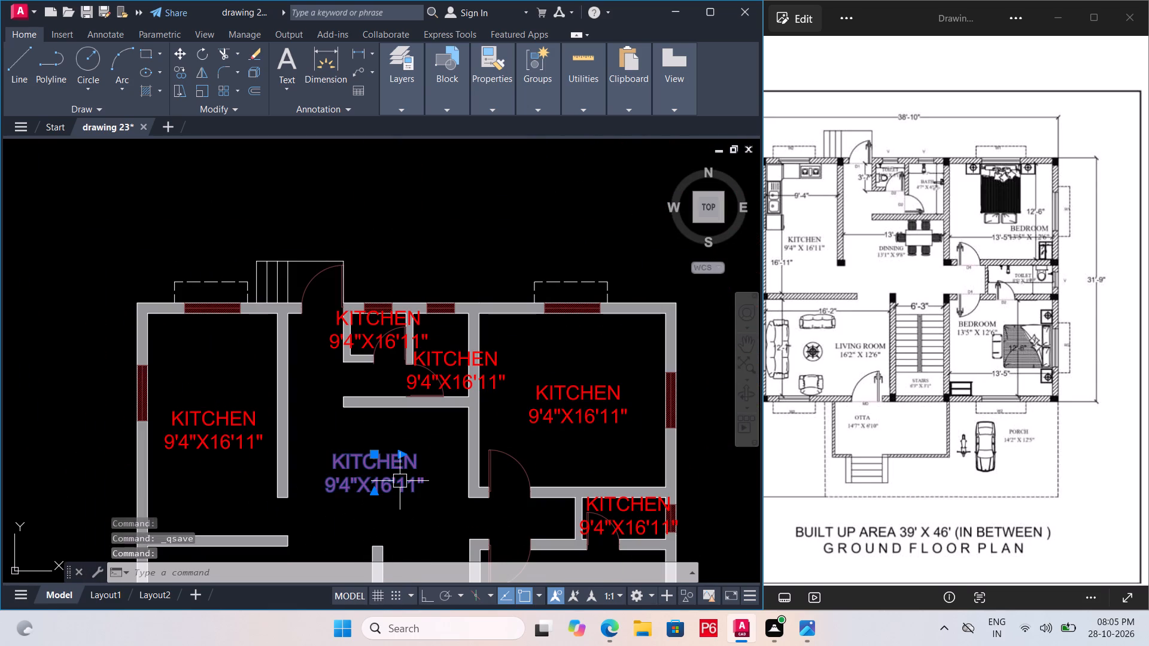
key(Right)
key(Right)
key(Right)
key(Right)
key(Right)
key(Right)
key(Right)
key(Right)
key(Right)
key(Right)
key(Right)
key(Right)
key(Right)
key(Right)
key(Right)
key(Right)
key(Right)
key(Right)
key(Right)
key(Right)
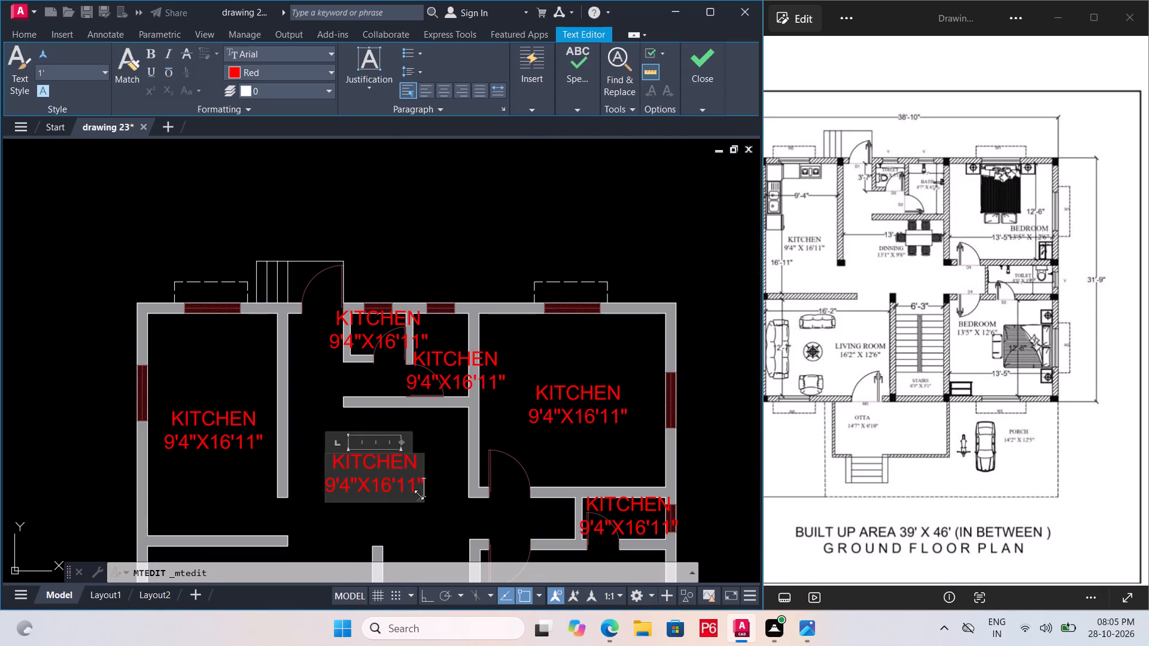
key(Right)
key(Right)
key(Right)
key(Right)
key(Right)
key(Right)
key(BackSpace)
key(BackSpace)
key(BackSpace)
key(BackSpace)
key(BackSpace)
key(BackSpace)
key(BackSpace)
key(BackSpace)
key(BackSpace)
key(BackSpace)
key(BackSpace)
key(BackSpace)
key(BackSpace)
key(BackSpace)
key(BackSpace)
key(BackSpace)
key(BackSpace)
key(BackSpace)
key(BackSpace)
key(BackSpace)
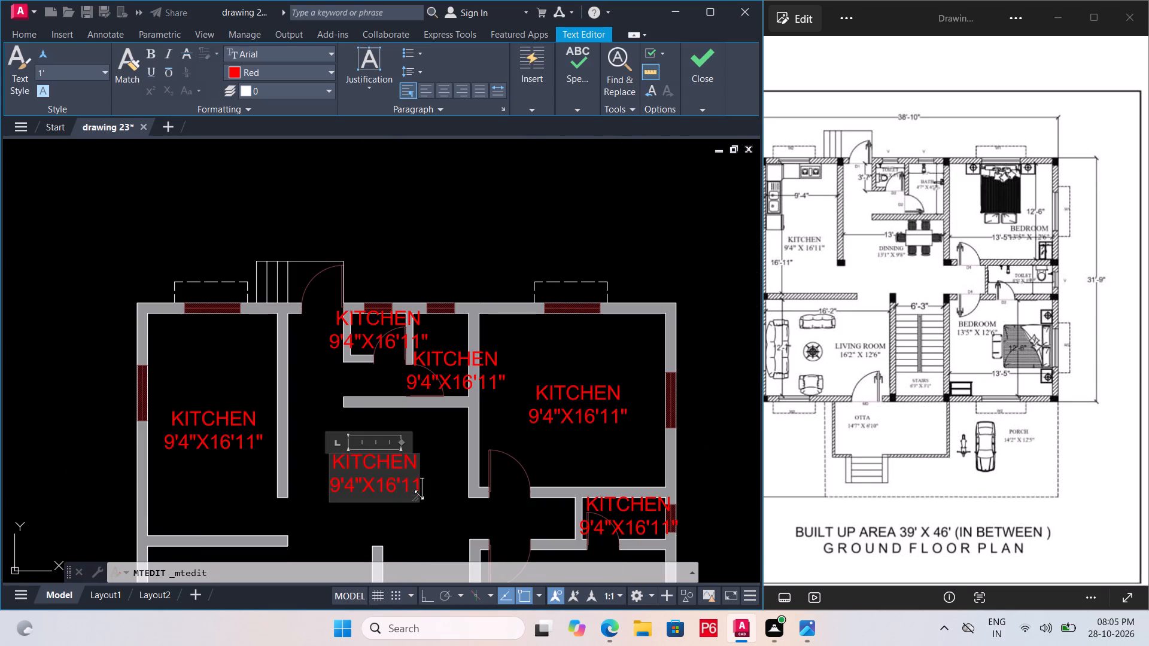
text(DINING)
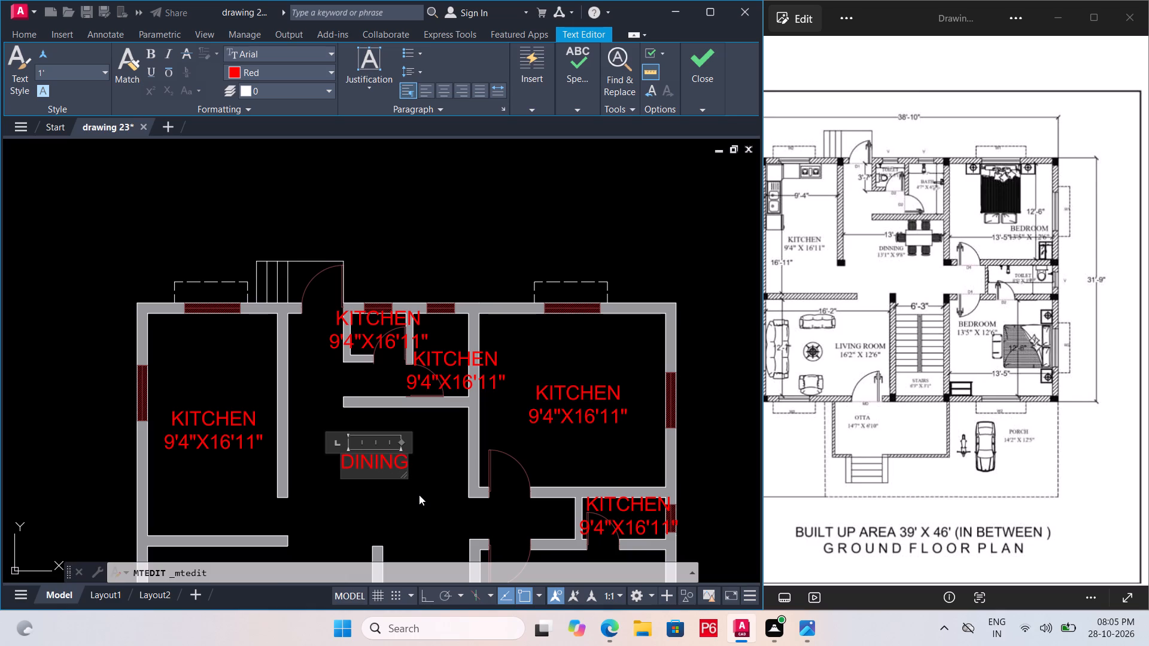
key(Return)
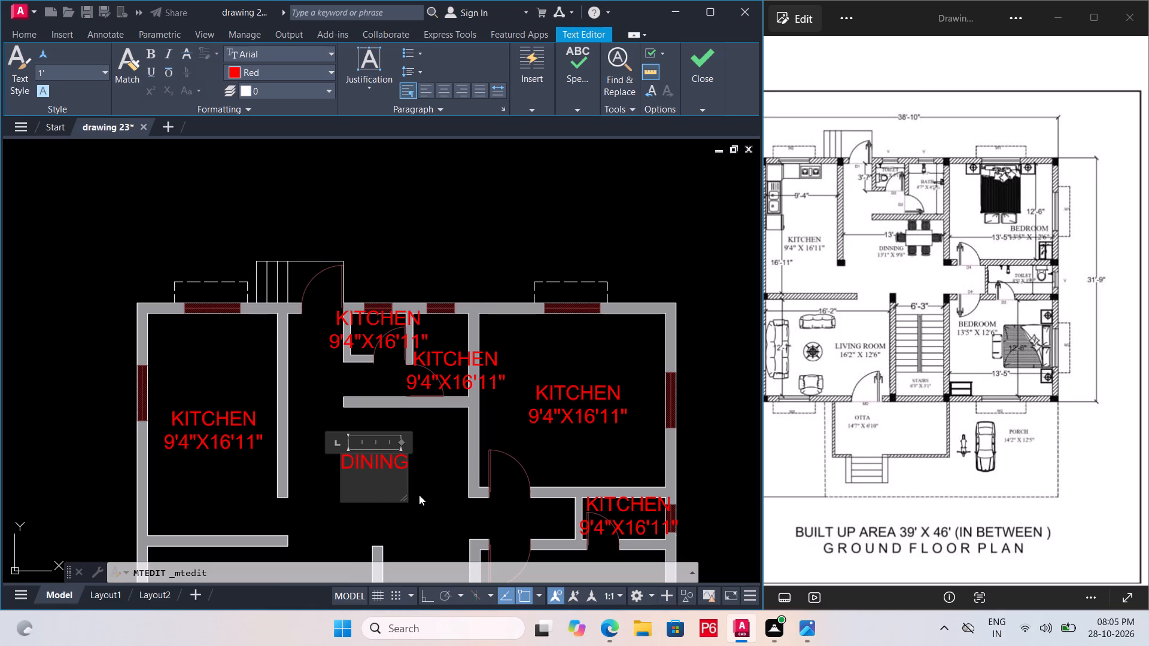
text(13'1")
key(x)
text(9'8")
click(434, 450)
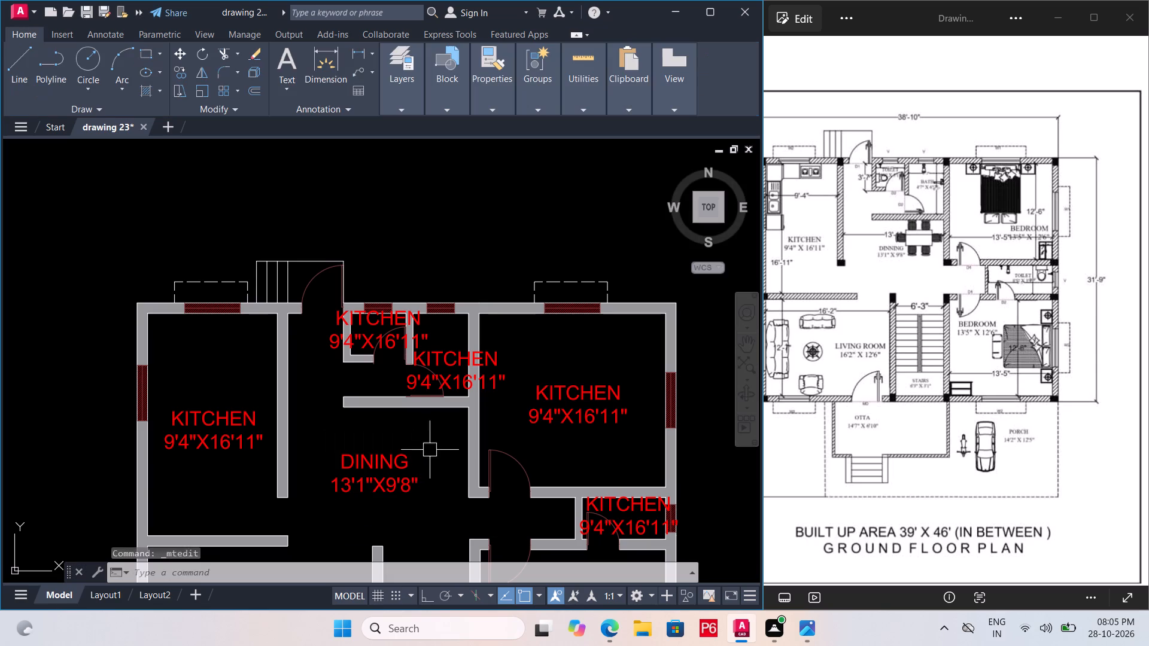
Replace the copied label text in the north toilet with TOILET.
triple_click(378, 340)
click(424, 345)
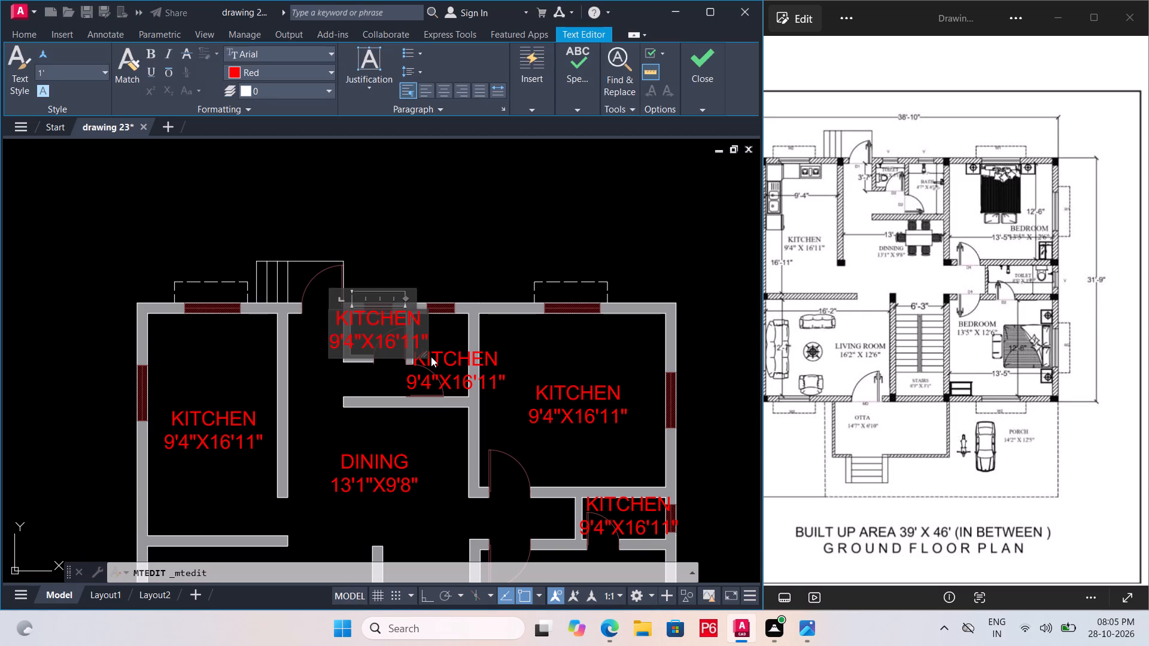
key(Right)
key(BackSpace)
key(BackSpace)
key(BackSpace)
key(BackSpace)
key(BackSpace)
key(BackSpace)
key(BackSpace)
key(BackSpace)
key(BackSpace)
key(BackSpace)
key(BackSpace)
key(BackSpace)
key(BackSpace)
key(BackSpace)
key(BackSpace)
key(BackSpace)
key(BackSpace)
key(BackSpace)
key(BackSpace)
key(BackSpace)
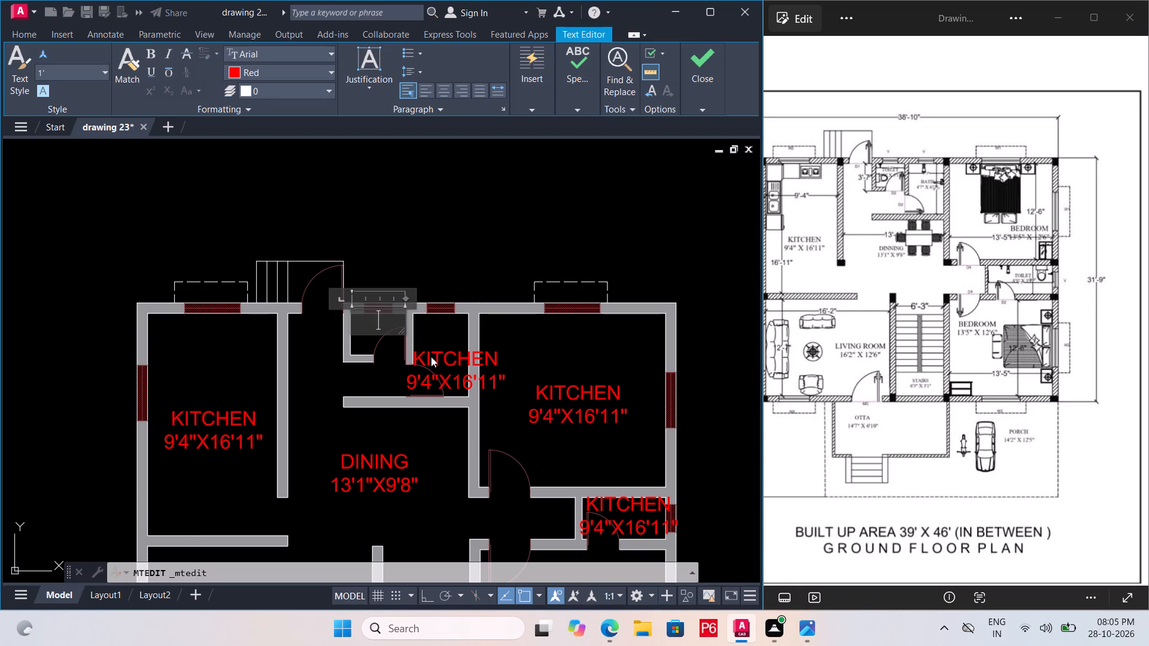
text(TO)
text(I;)
key(BackSpace)
text(LET)
key(Return)
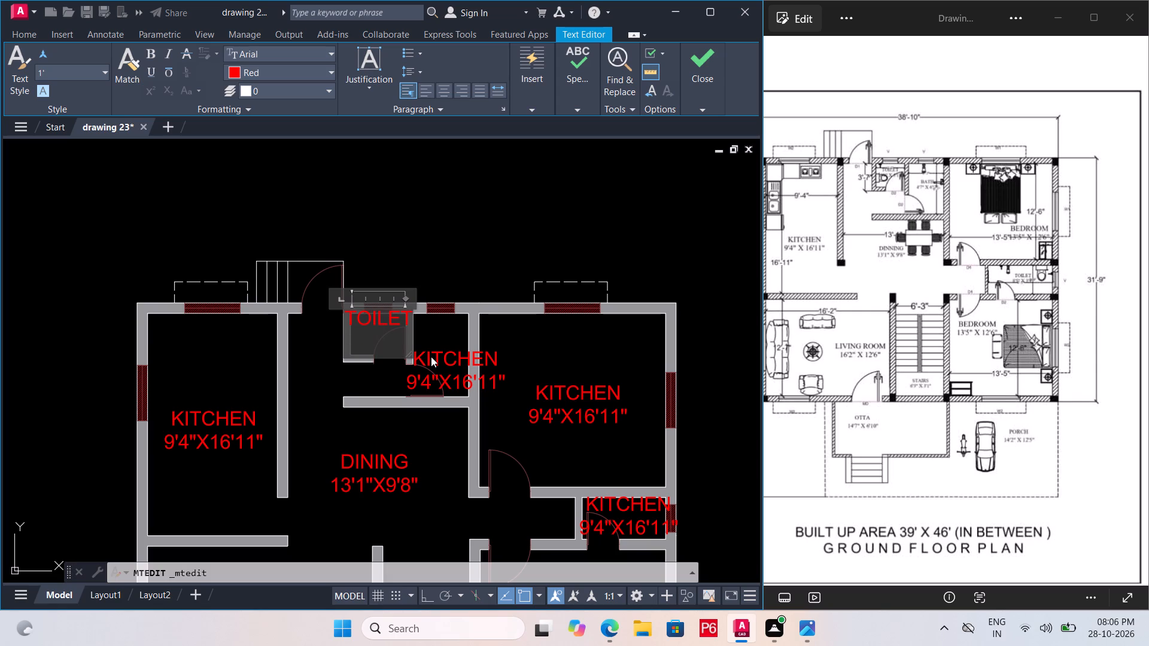
click(526, 347)
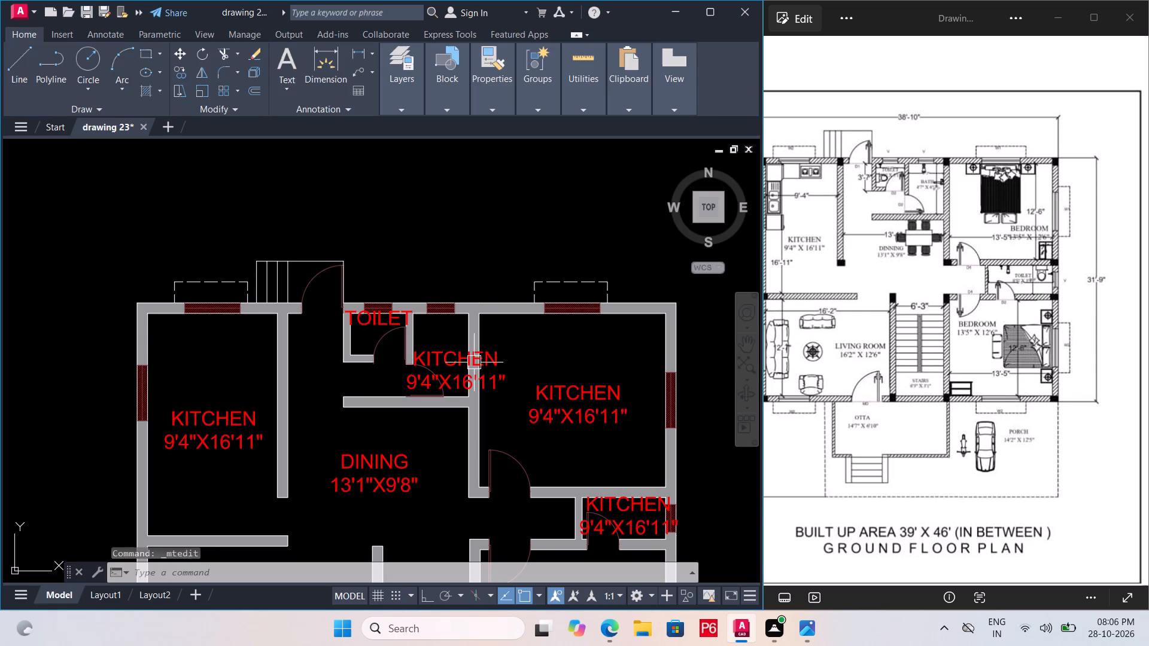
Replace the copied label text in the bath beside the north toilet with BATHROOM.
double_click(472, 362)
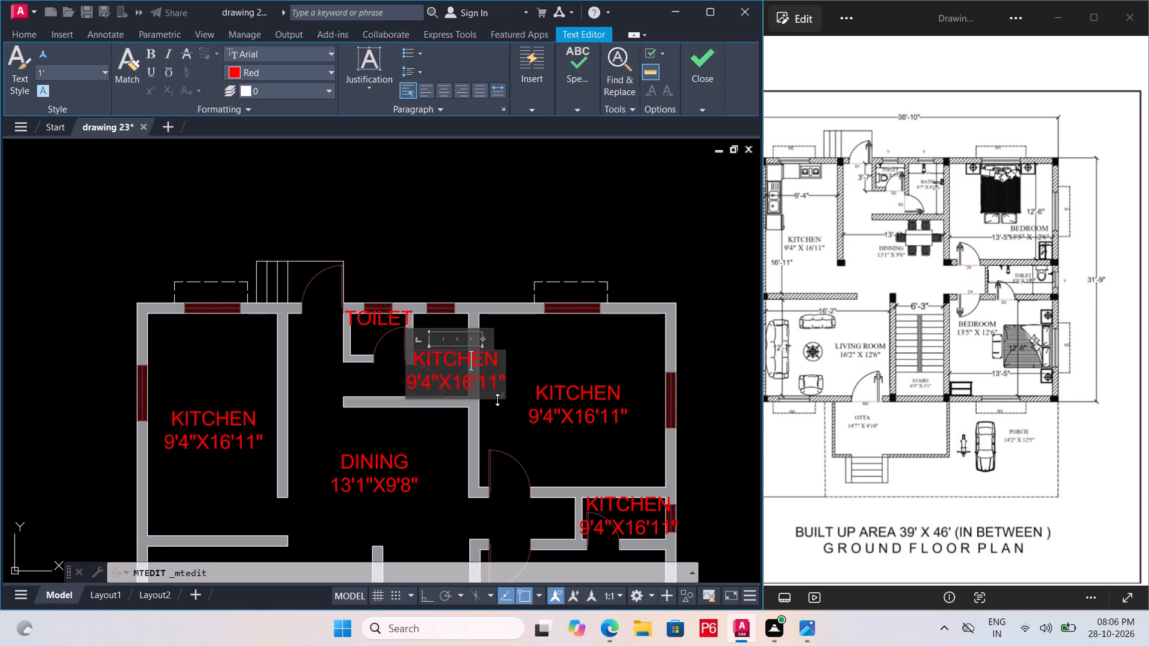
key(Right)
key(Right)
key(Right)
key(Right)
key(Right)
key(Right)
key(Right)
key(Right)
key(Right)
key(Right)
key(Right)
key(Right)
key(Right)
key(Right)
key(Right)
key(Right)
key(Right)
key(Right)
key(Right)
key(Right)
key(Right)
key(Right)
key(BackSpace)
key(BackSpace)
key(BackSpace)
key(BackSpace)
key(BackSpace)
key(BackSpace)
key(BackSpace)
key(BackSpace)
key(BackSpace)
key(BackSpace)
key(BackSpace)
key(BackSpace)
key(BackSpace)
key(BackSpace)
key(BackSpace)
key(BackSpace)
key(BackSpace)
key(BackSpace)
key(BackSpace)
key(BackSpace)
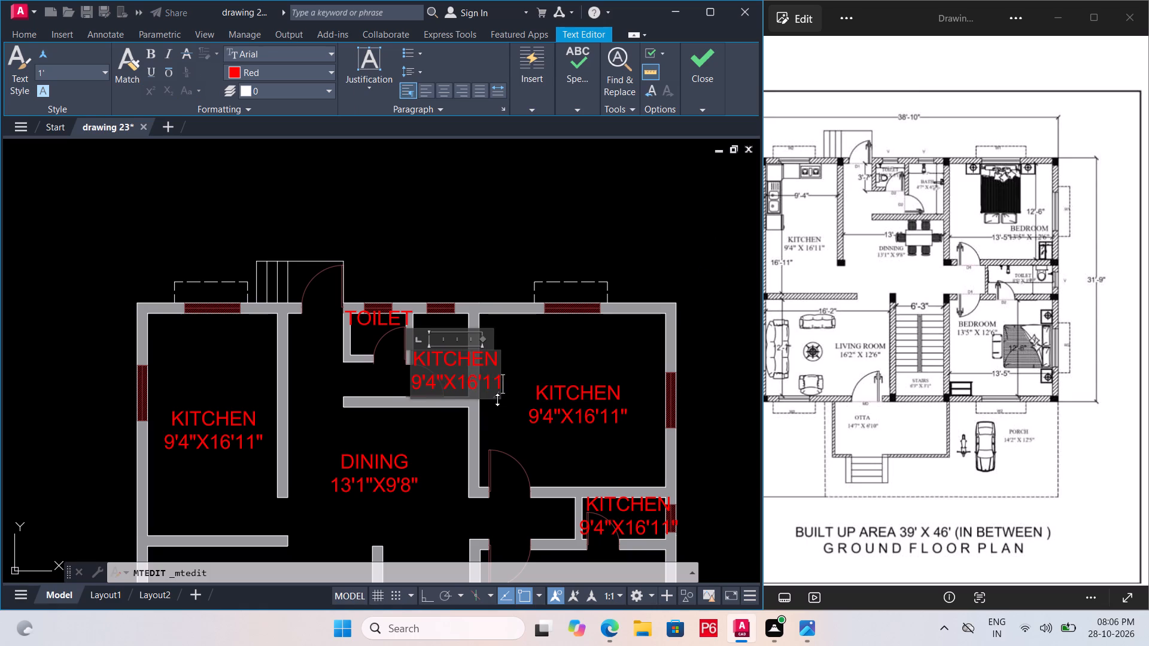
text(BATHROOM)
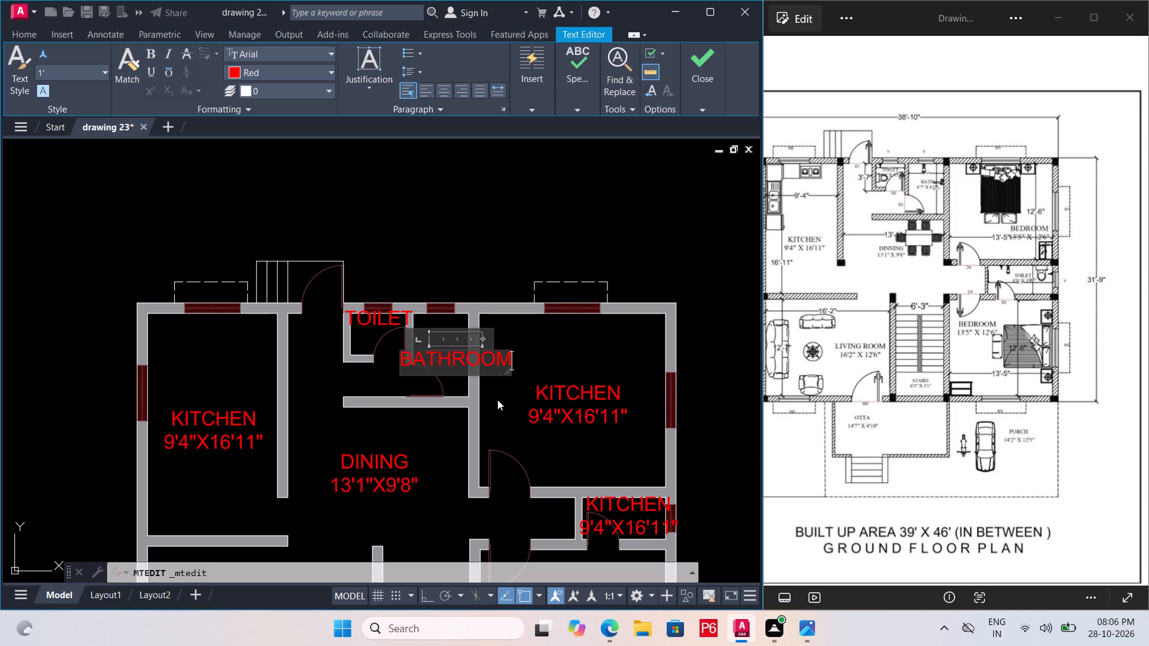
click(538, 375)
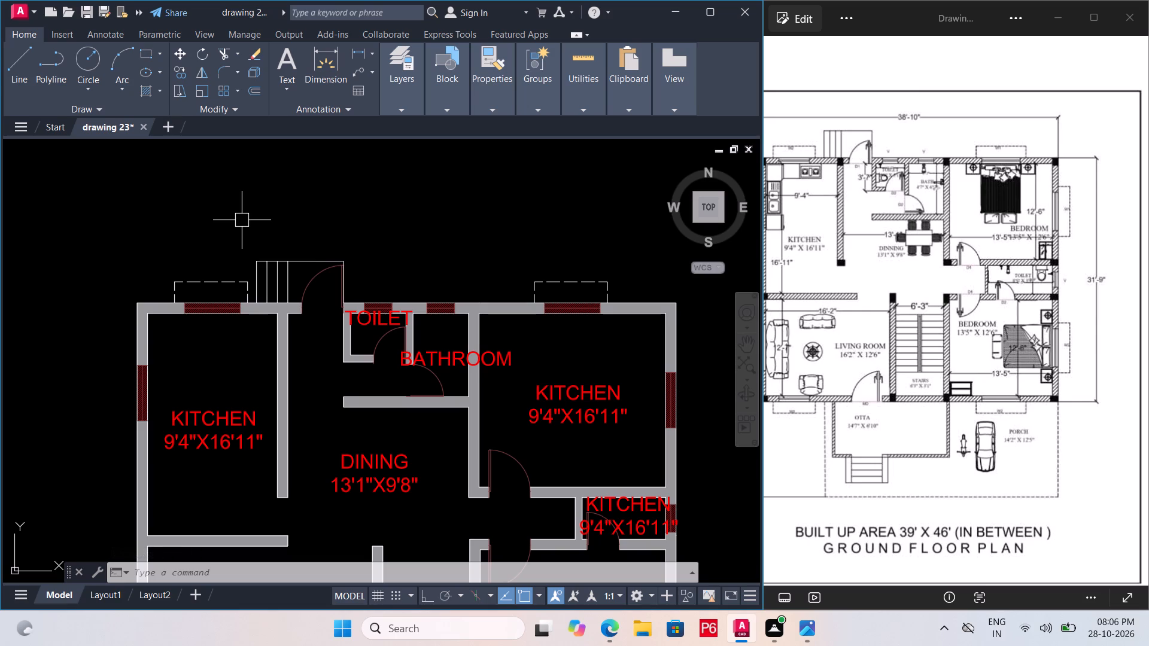
Replace the north bedroom's copied label text with BEDROOM and 13'5"X12'6" on a second line.
double_click(566, 399)
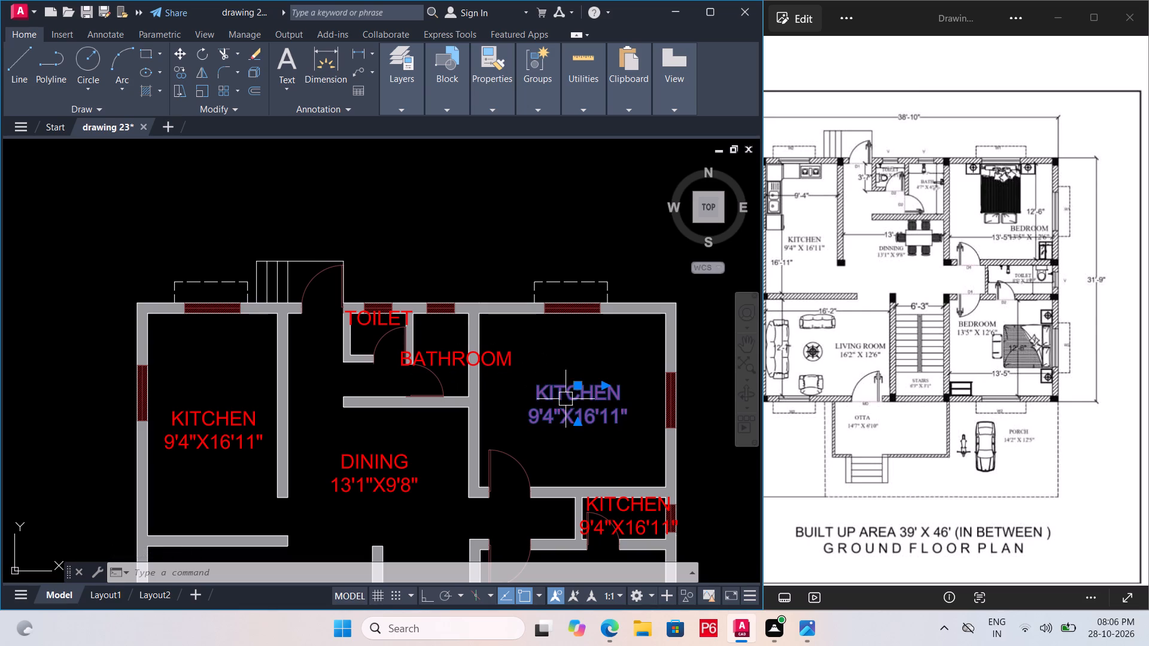
key(Right)
key(Right)
key(Right)
key(Right)
key(Right)
key(Right)
key(Right)
key(Right)
key(Right)
key(Right)
key(Right)
key(Right)
key(Right)
key(Right)
key(Right)
key(Right)
key(Right)
key(Right)
key(Right)
key(Right)
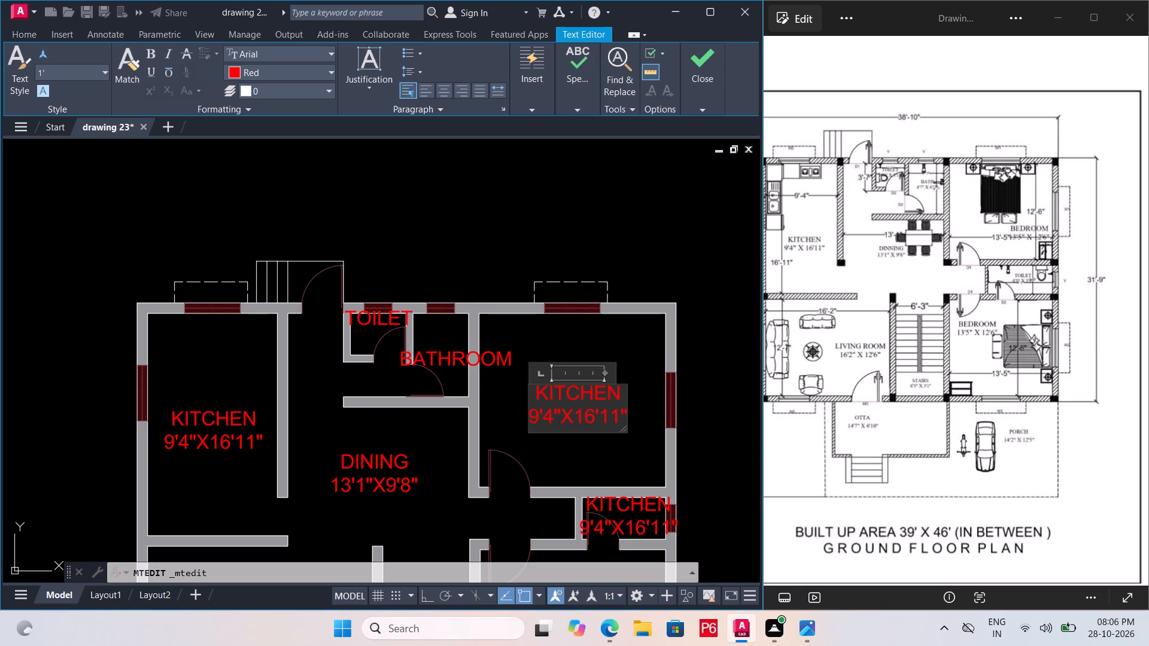
key(BackSpace)
key(BackSpace)
key(BackSpace)
key(BackSpace)
key(BackSpace)
key(BackSpace)
key(BackSpace)
key(BackSpace)
key(BackSpace)
key(BackSpace)
key(BackSpace)
key(BackSpace)
key(BackSpace)
key(BackSpace)
key(BackSpace)
key(BackSpace)
key(BackSpace)
key(BackSpace)
key(BackSpace)
key(BackSpace)
text(BEDROOM)
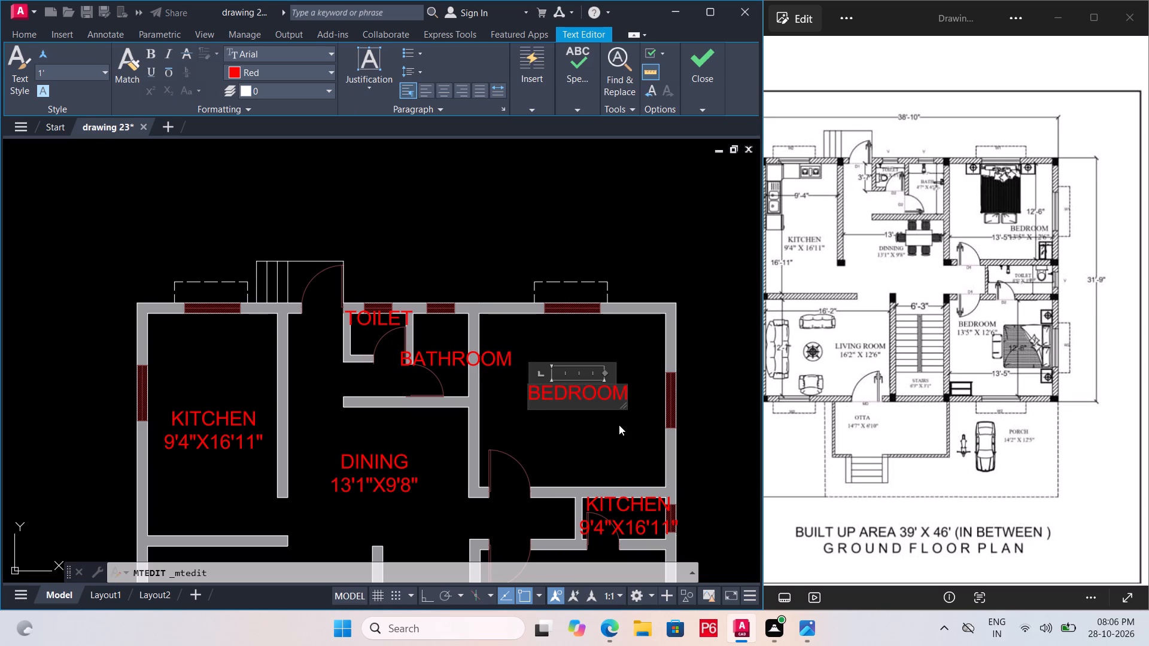
key(Return)
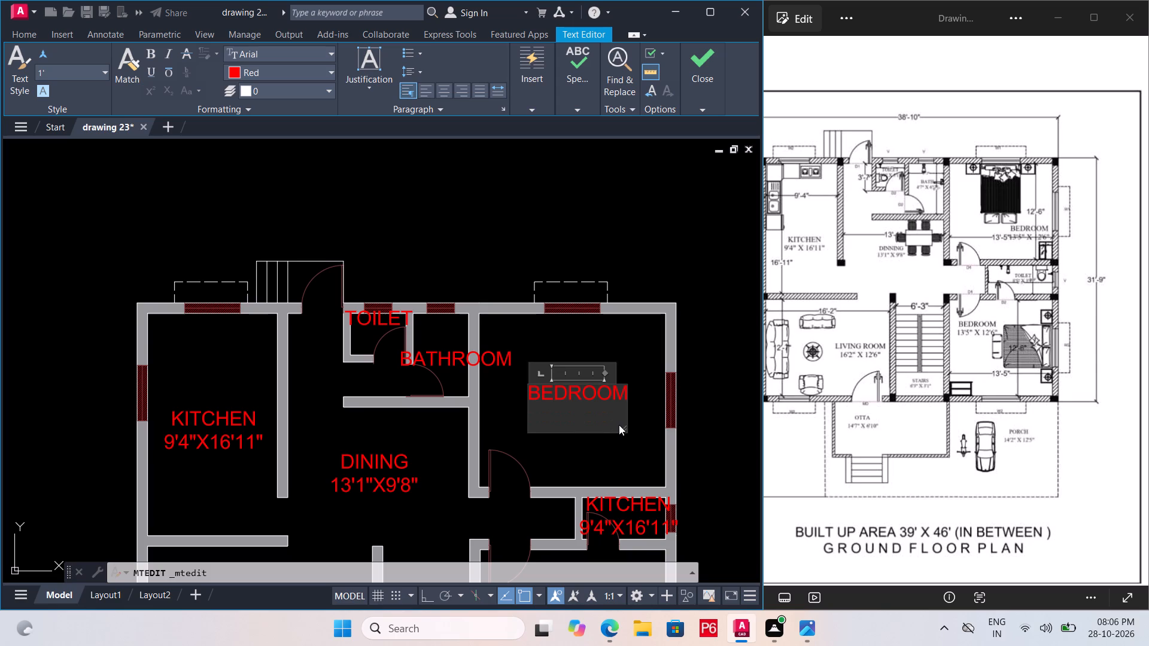
text(13')
text(5")
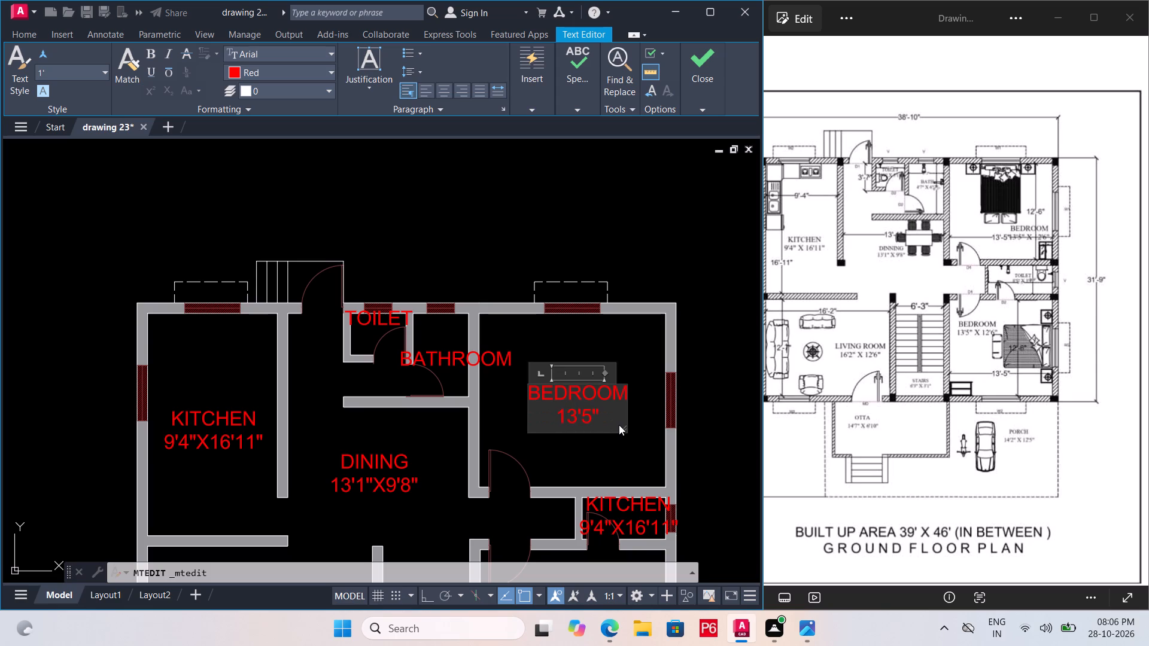
key(x)
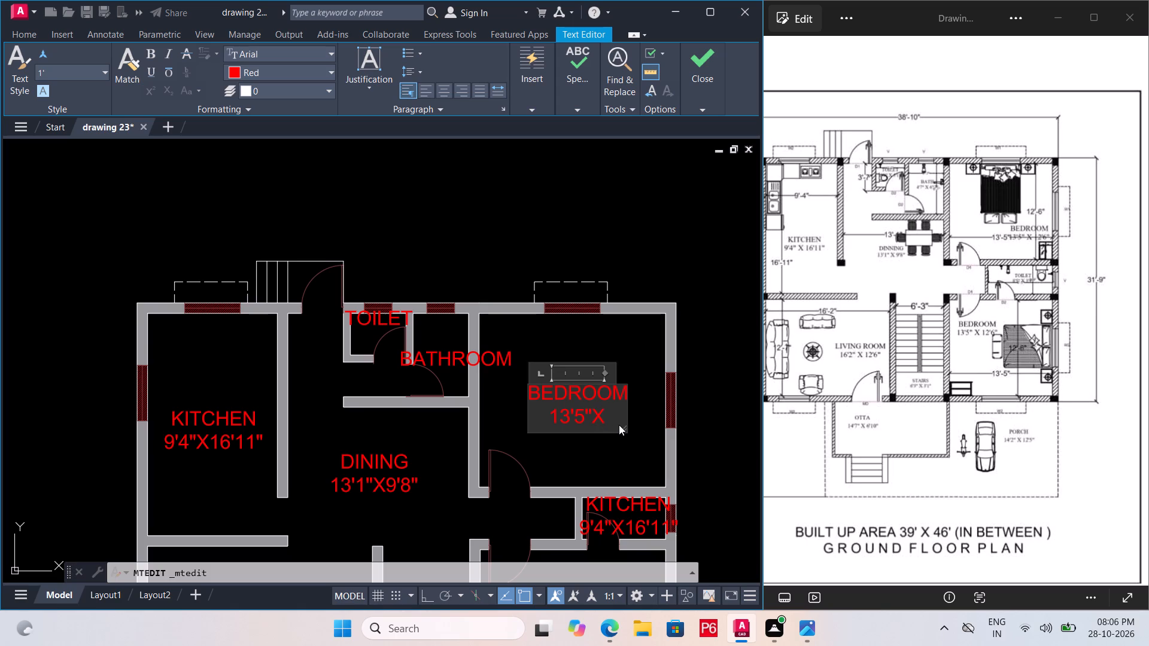
text(121')
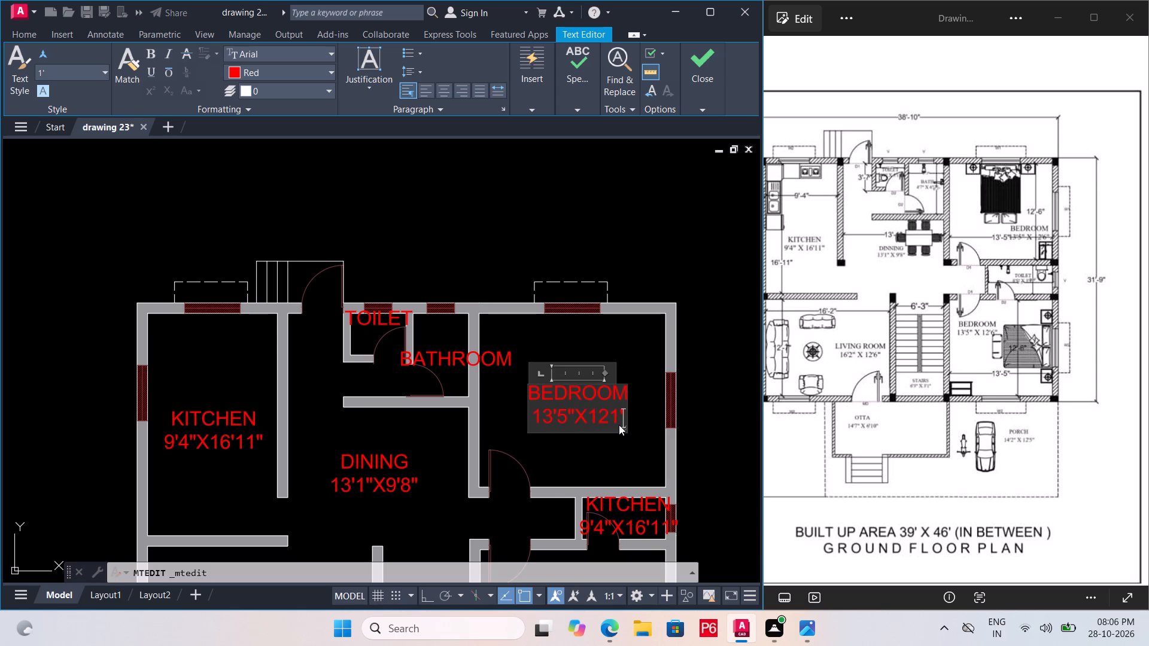
key(BackSpace)
key(BackSpace)
key(apostrophe)
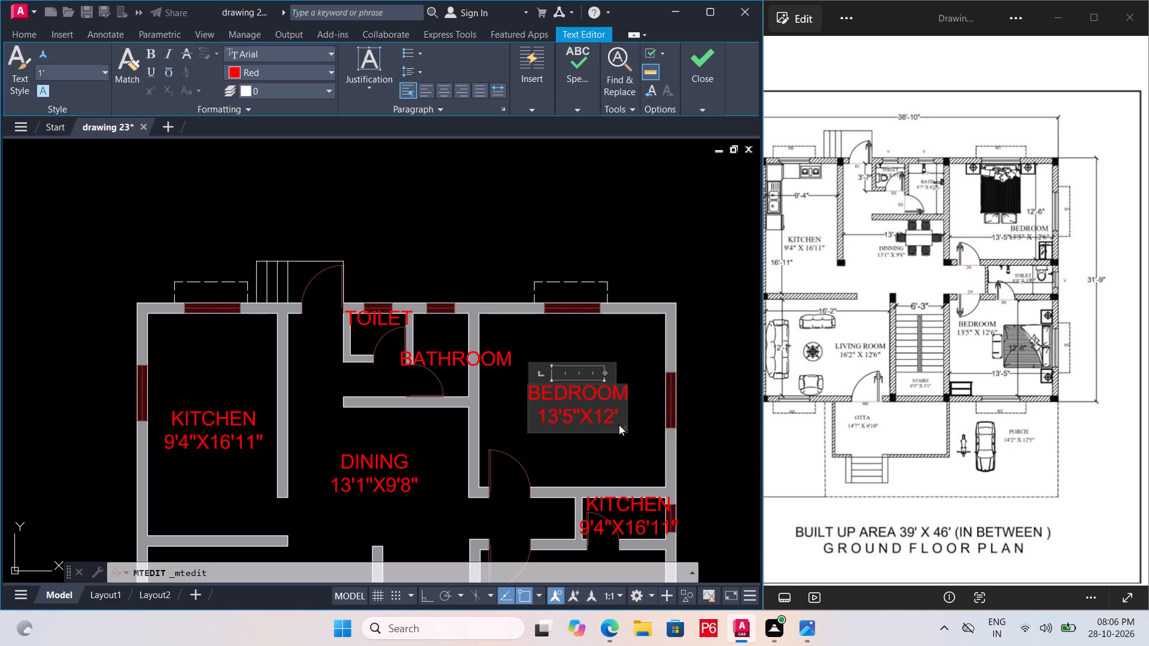
text(6")
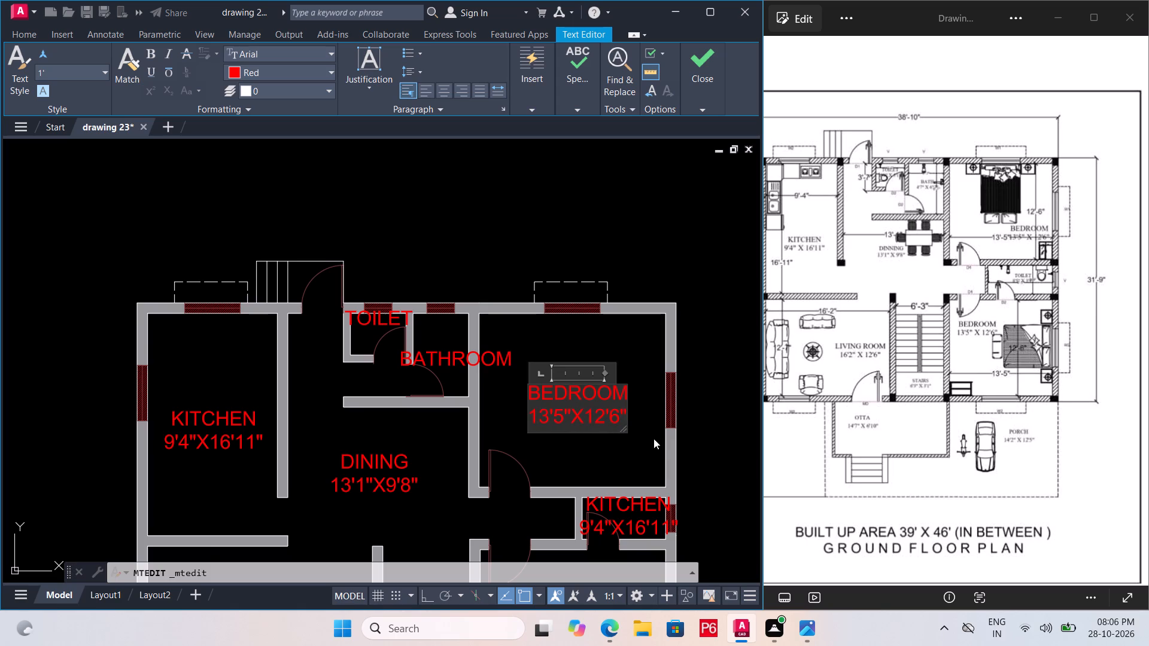
click(641, 442)
Set the text height of the kitchen's own label to 6".
scroll(486, 440, down, 1)
scroll(335, 438, up, 1)
click(334, 438)
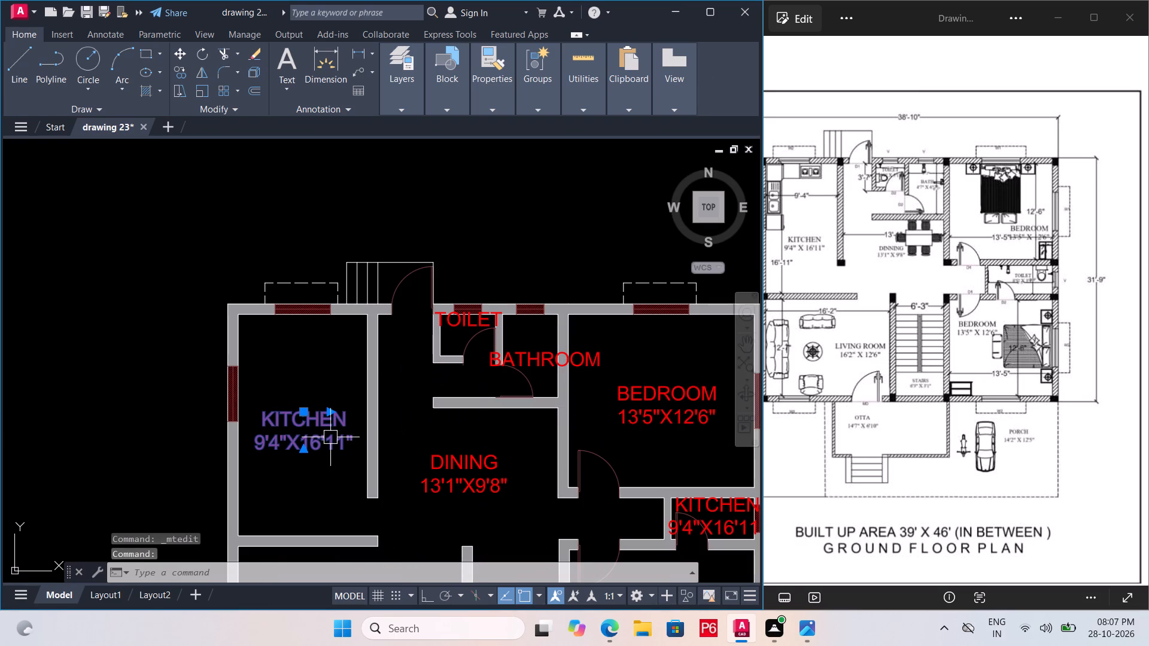
right_click(330, 437)
click(379, 410)
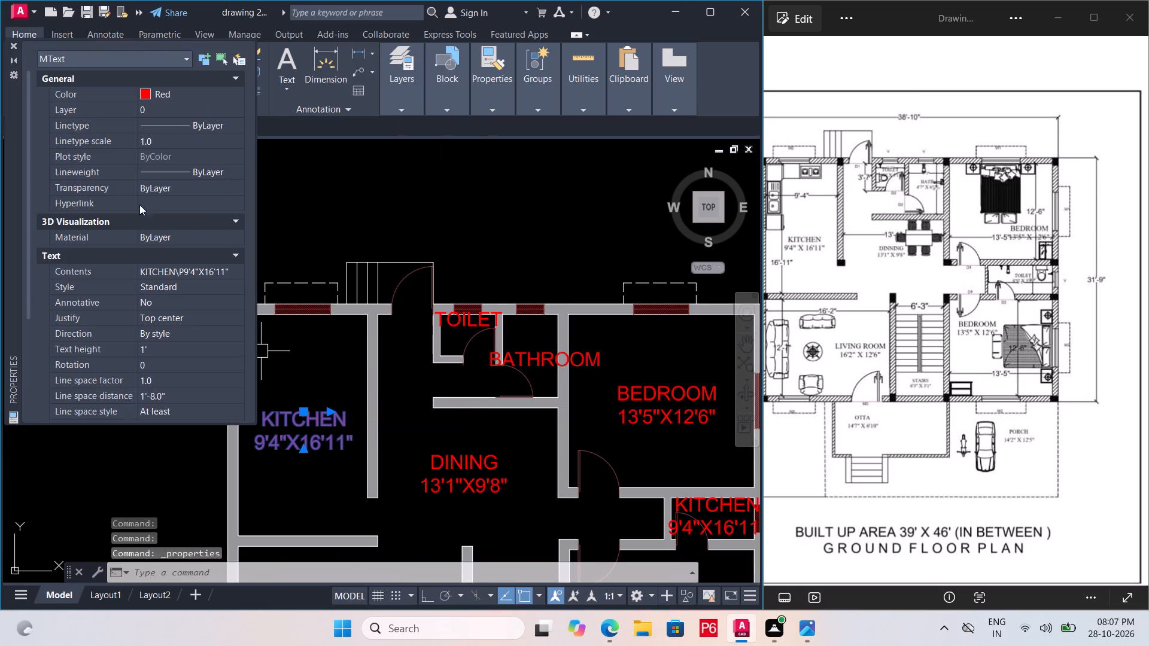
click(161, 348)
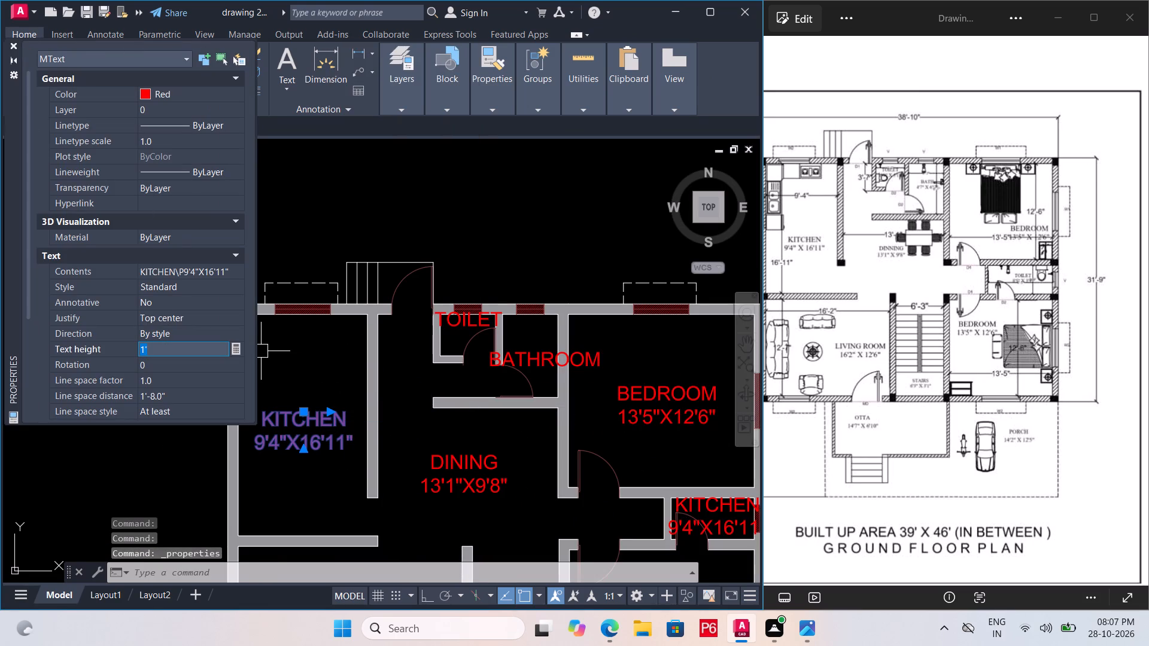
text(6")
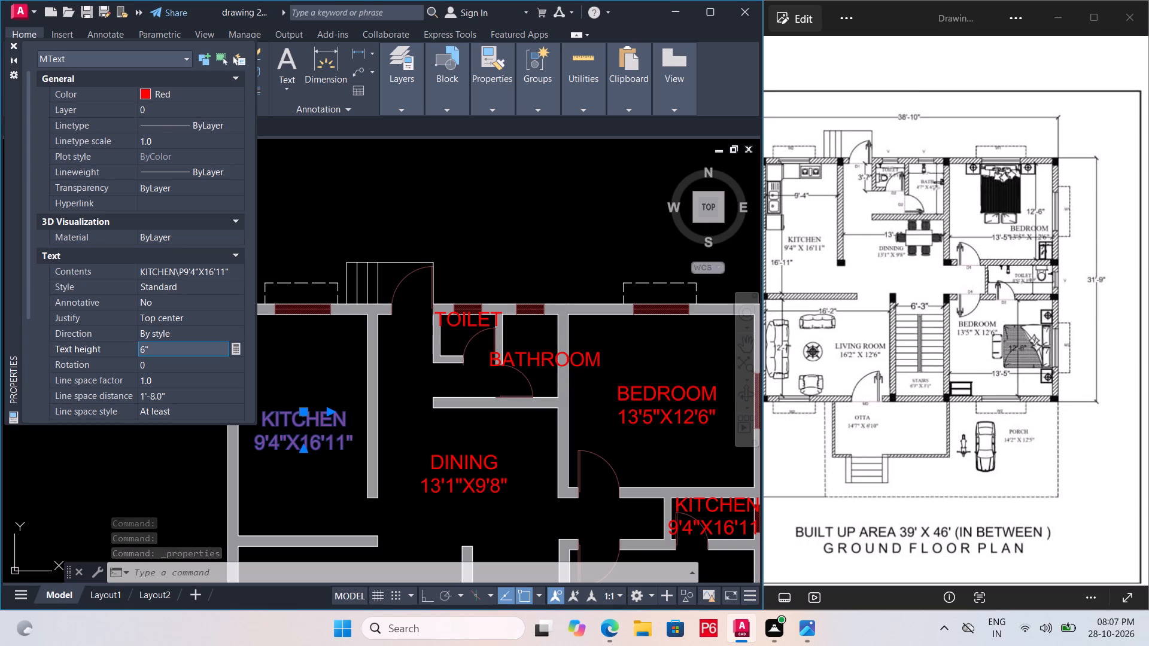
click(287, 353)
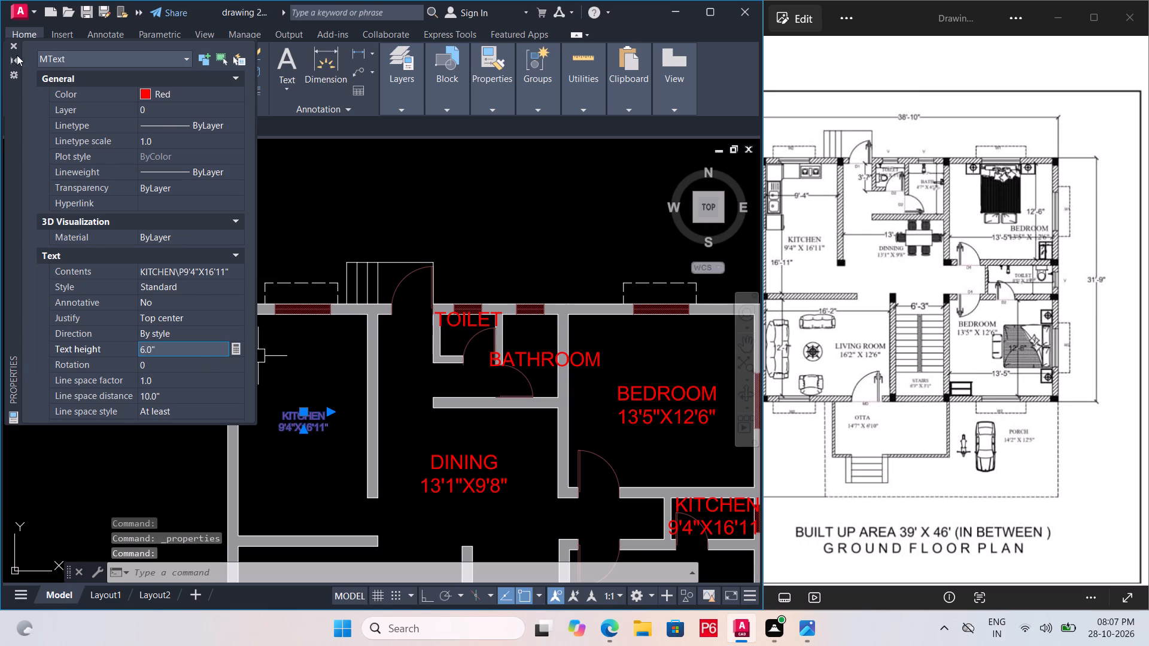
click(16, 48)
Set the text height of the north bedroom's label to 6".
scroll(90, 256, down, 1)
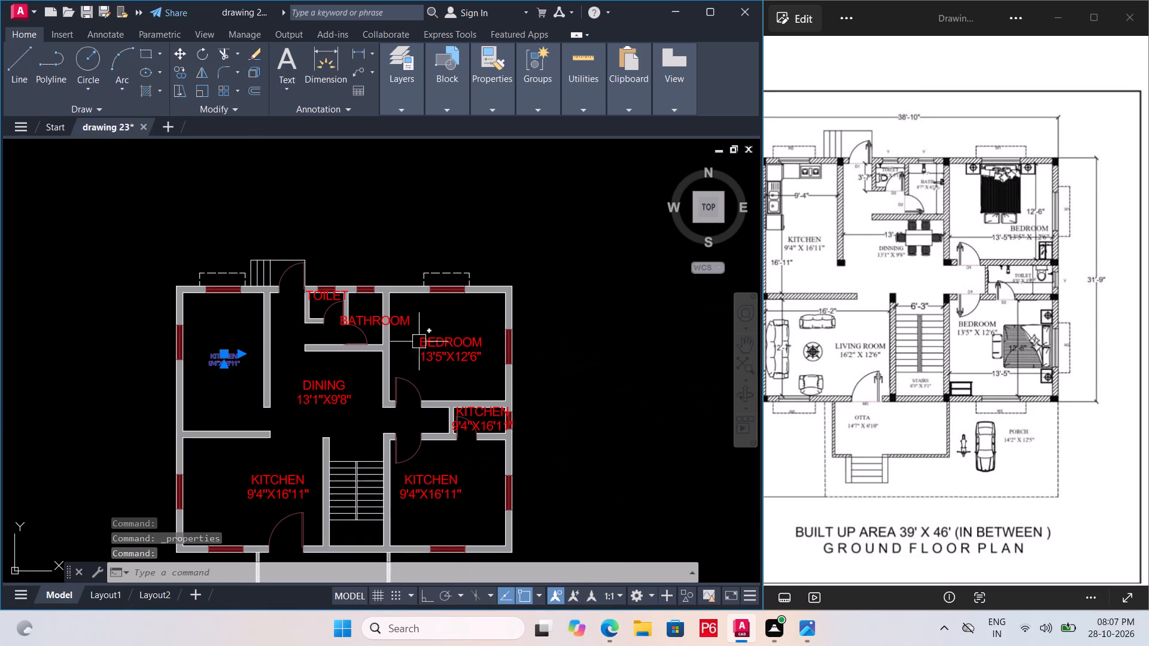
double_click(455, 358)
right_click(468, 354)
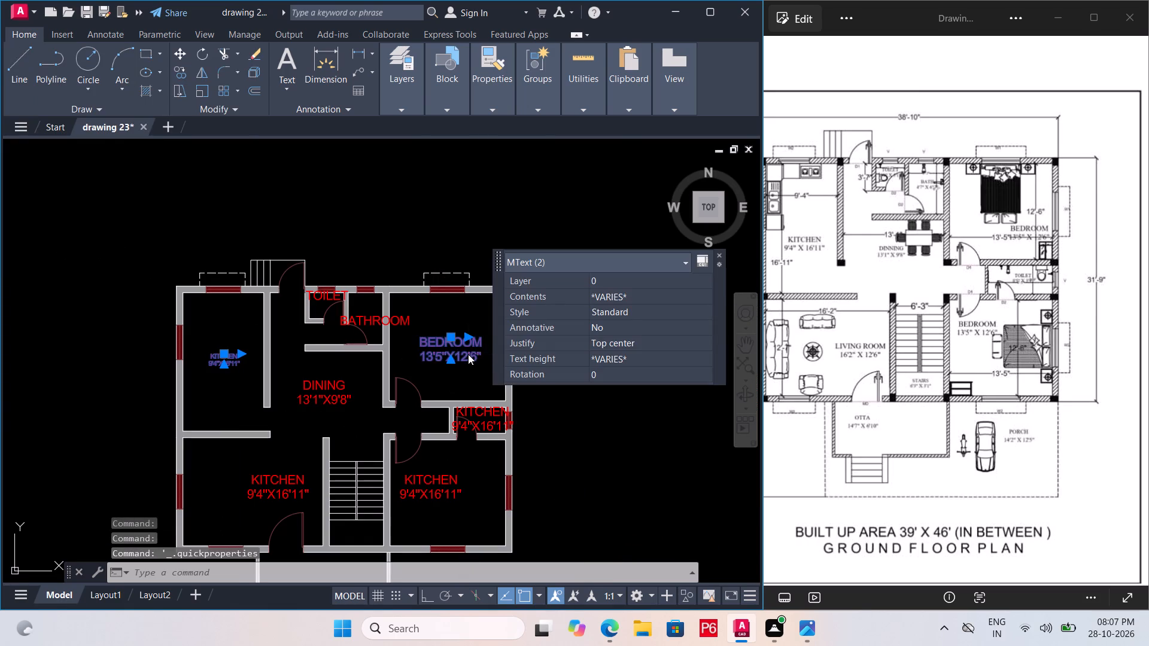
click(512, 329)
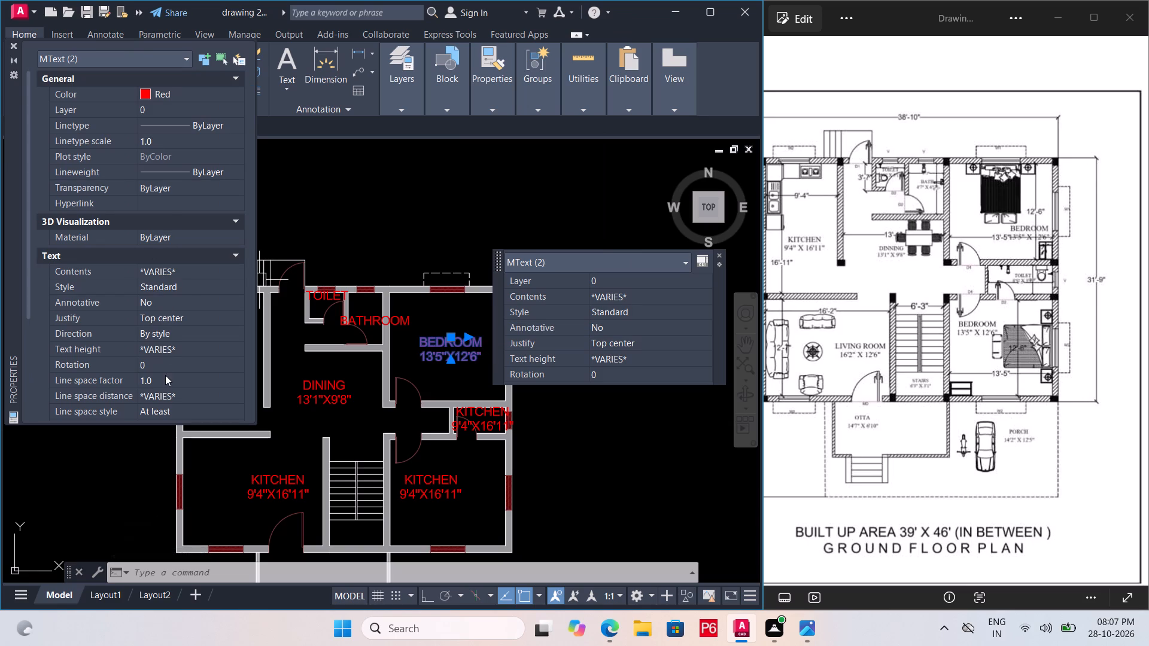
scroll(168, 345, down, 1)
click(174, 331)
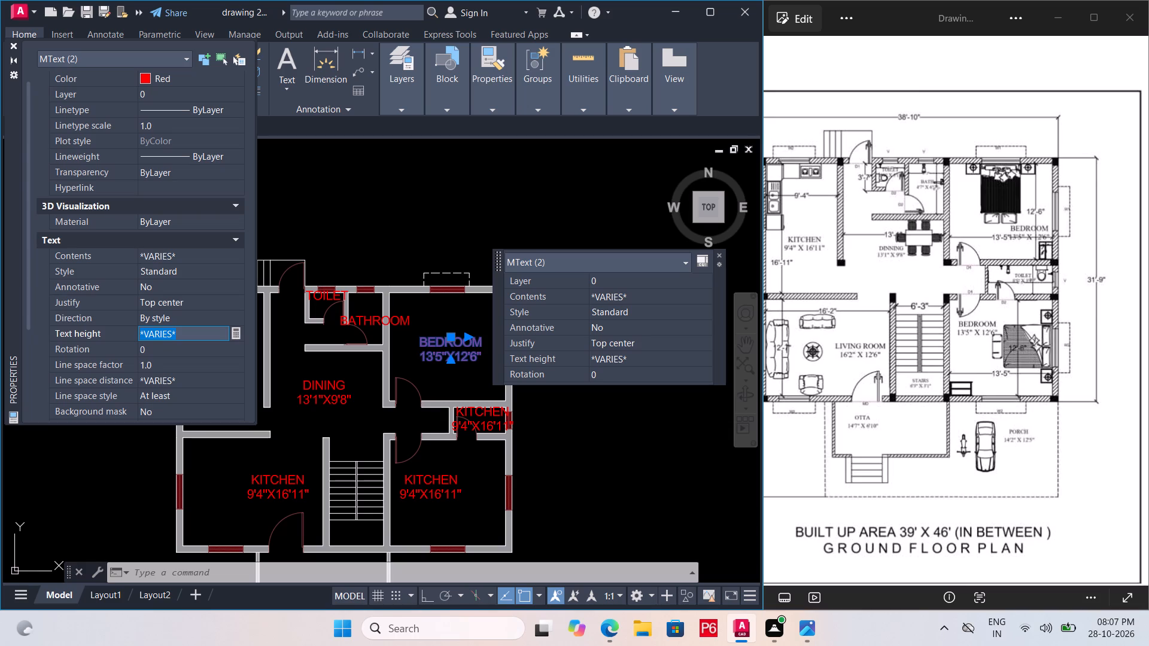
text(6")
key(Return)
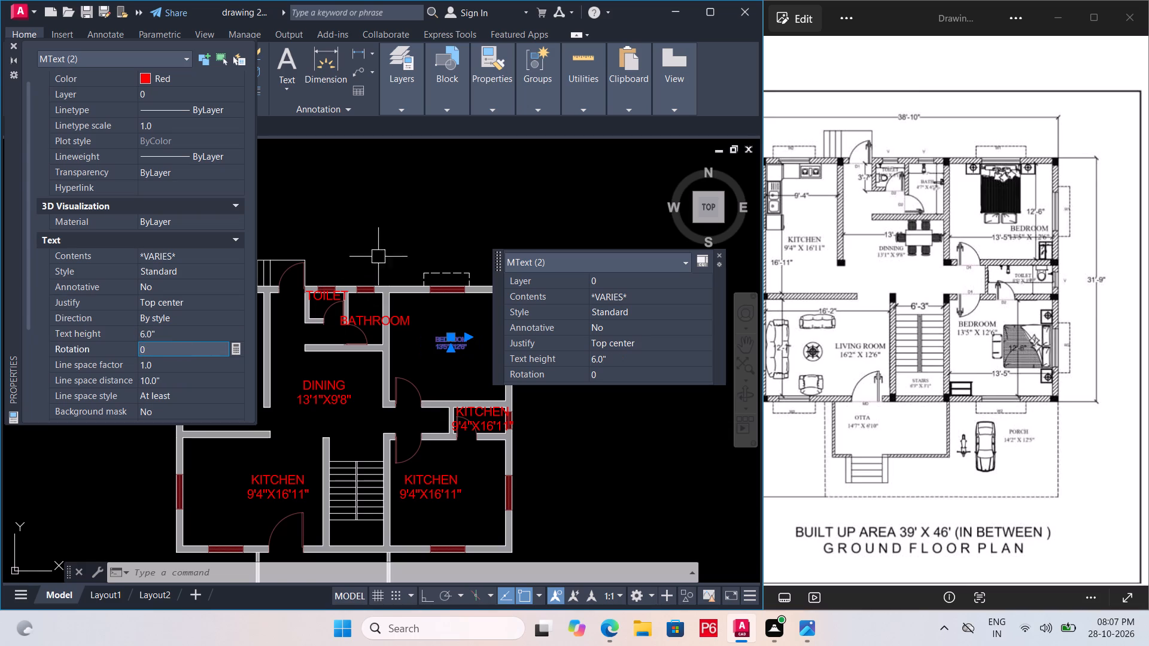
double_click(395, 235)
click(527, 215)
key(Escape)
Delete the BATHROOM and TOILET labels and the kitchen label copies in the toilet between the bedrooms, the south bedroom and the living room.
scroll(530, 228, down, 1)
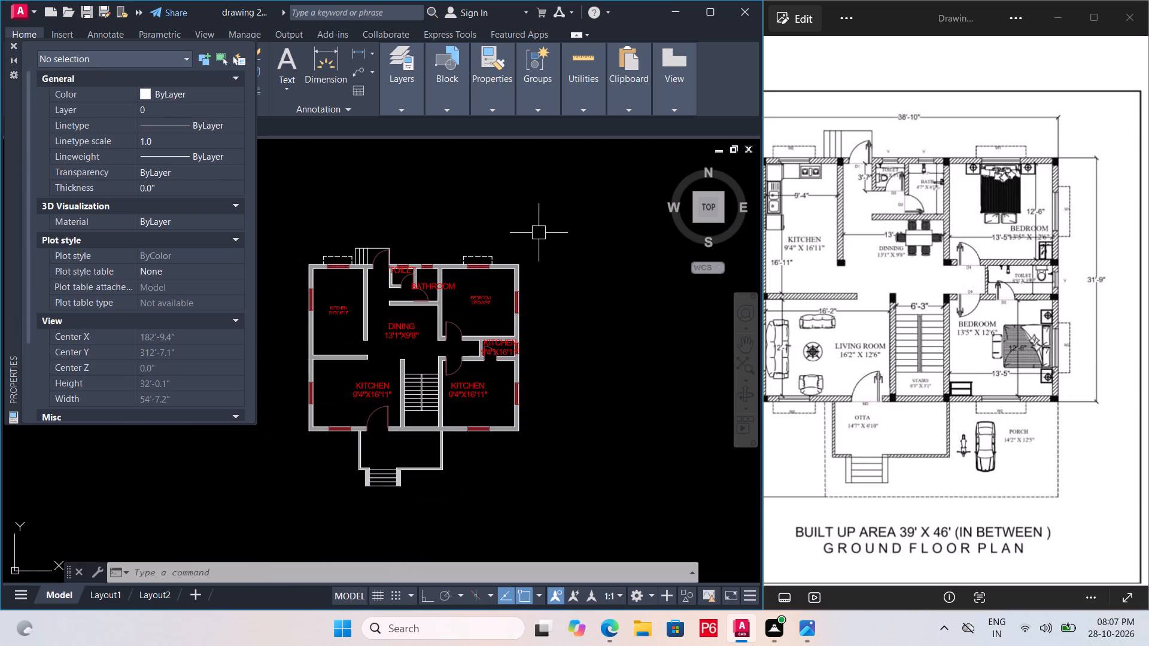
scroll(398, 292, up, 2)
scroll(463, 276, up, 2)
click(501, 284)
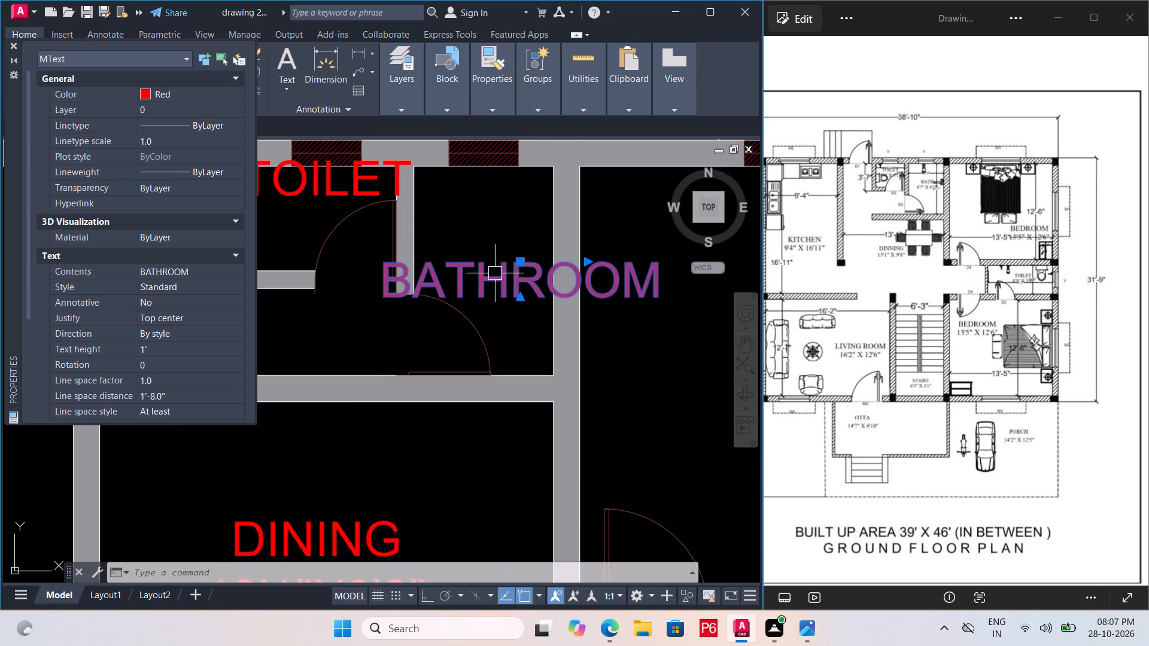
scroll(495, 273, down, 1)
key(Delete)
click(398, 221)
key(Delete)
scroll(394, 233, down, 2)
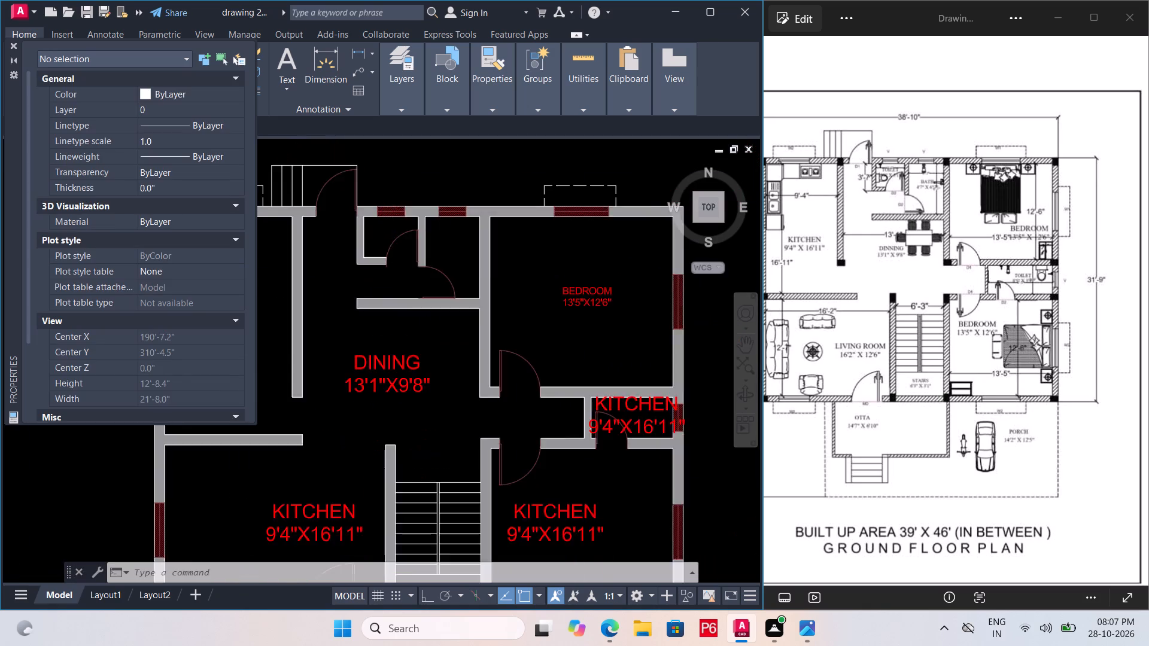
click(545, 355)
key(Delete)
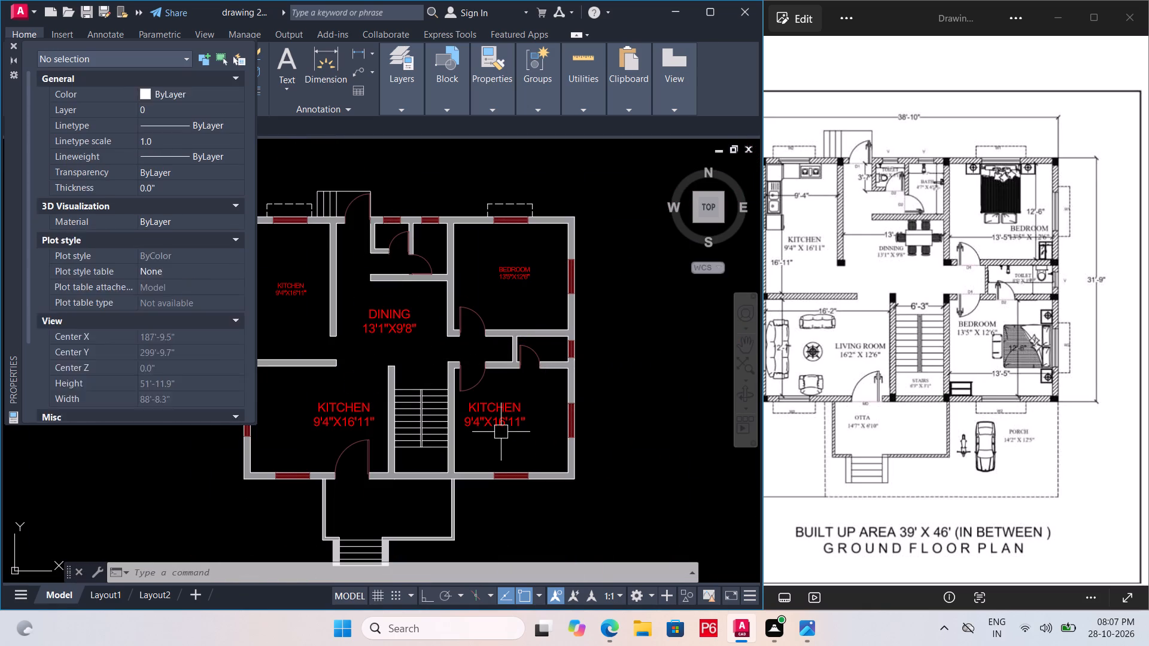
click(501, 432)
key(Delete)
click(308, 420)
key(Delete)
Copy the north bedroom's label into the toilet between the bedrooms, the south bedroom and the living room, and save the drawing.
click(528, 273)
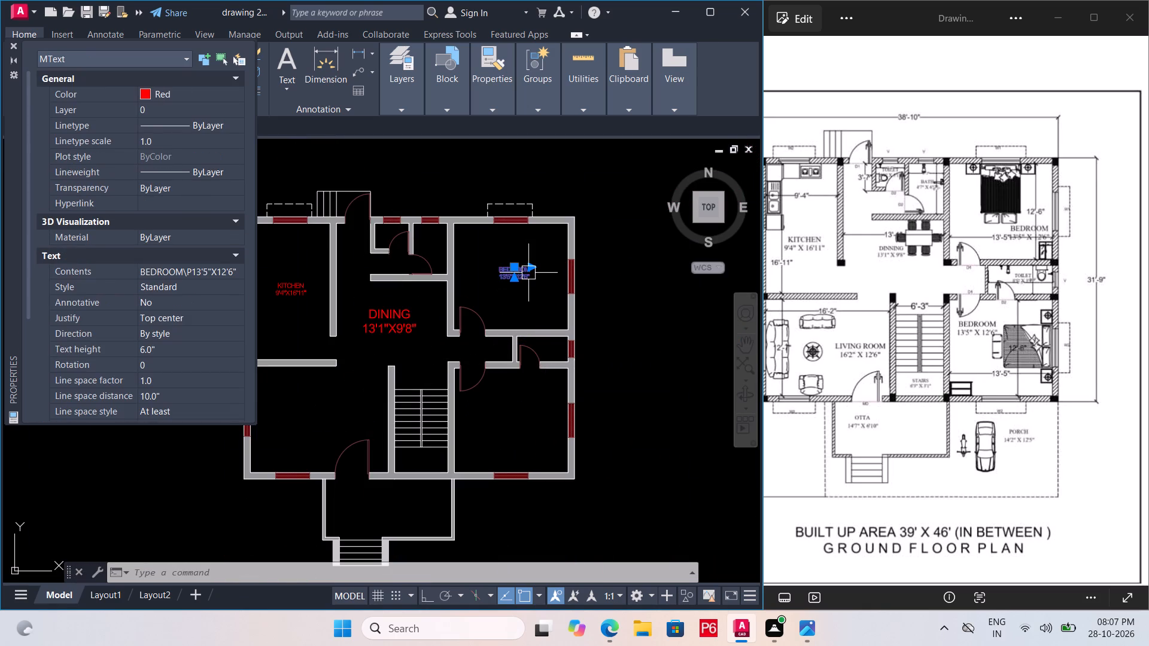
text(CO)
key(space)
click(528, 273)
scroll(570, 373, up, 1)
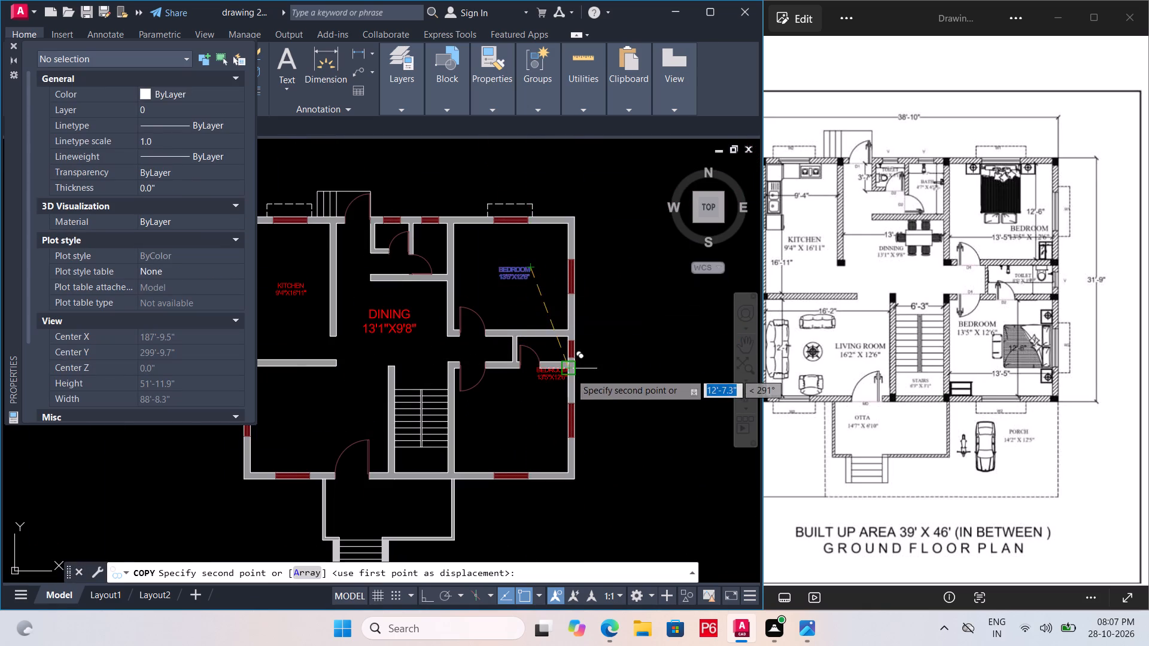
scroll(570, 373, up, 3)
click(518, 196)
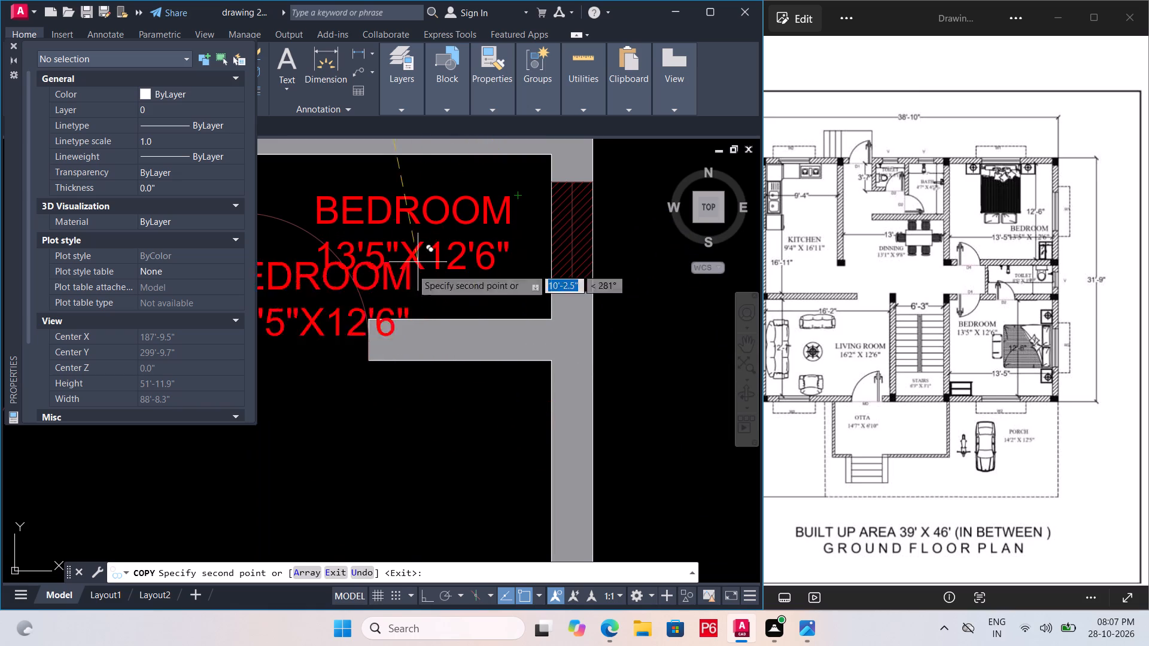
scroll(560, 236, down, 3)
click(501, 337)
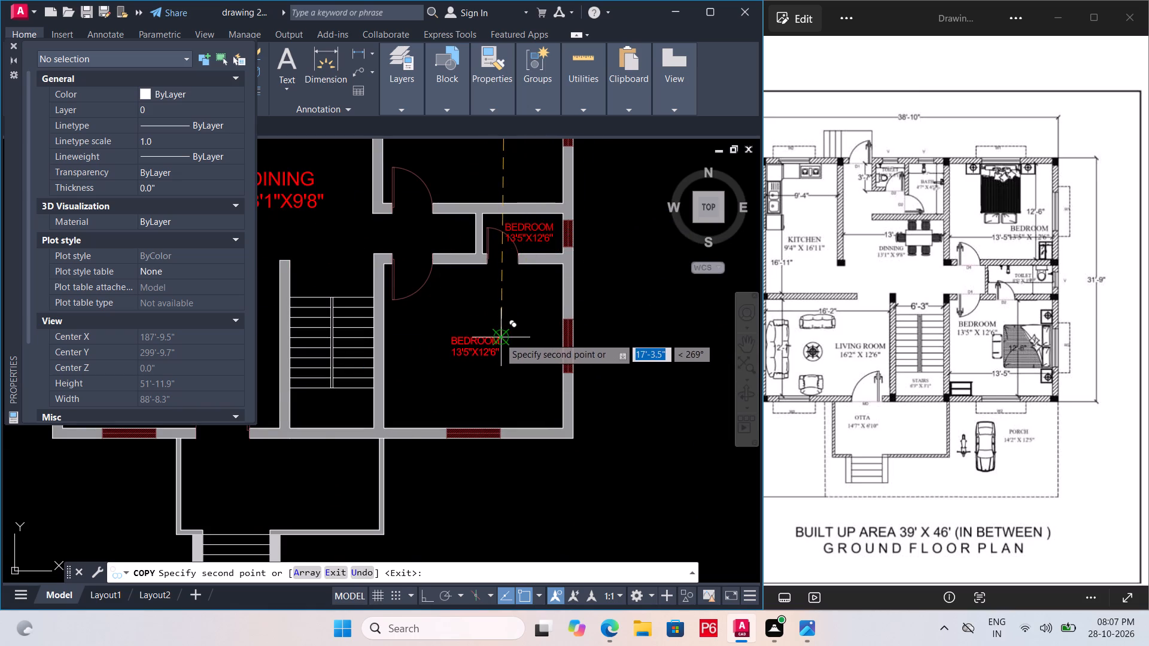
scroll(463, 361, down, 3)
scroll(465, 347, up, 3)
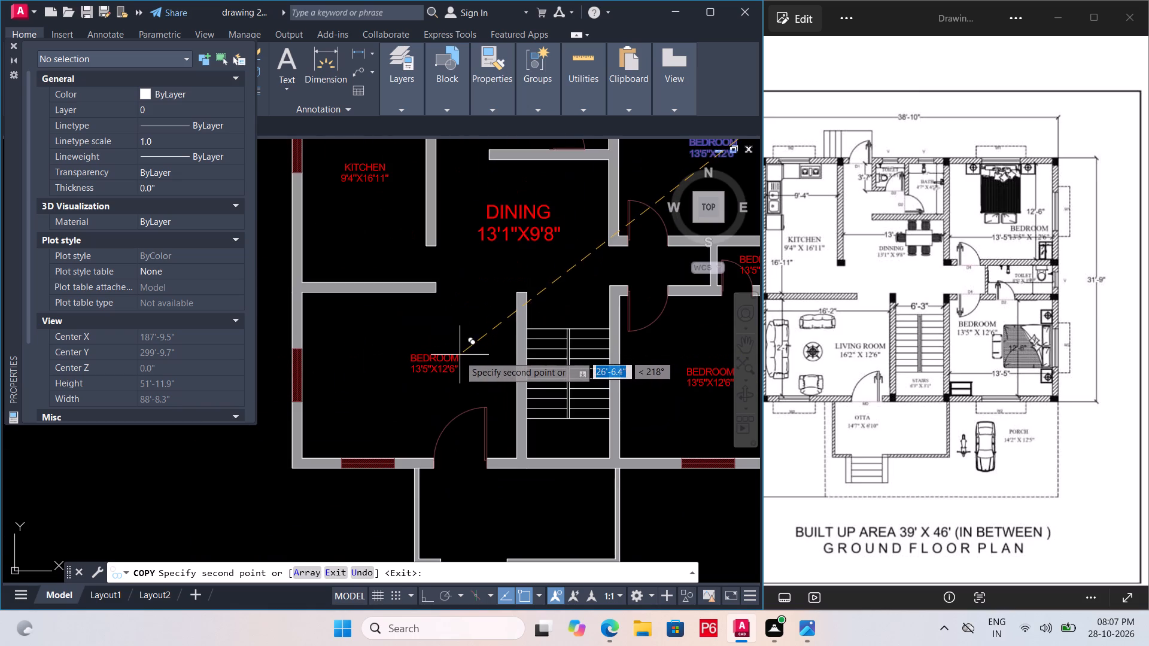
click(451, 361)
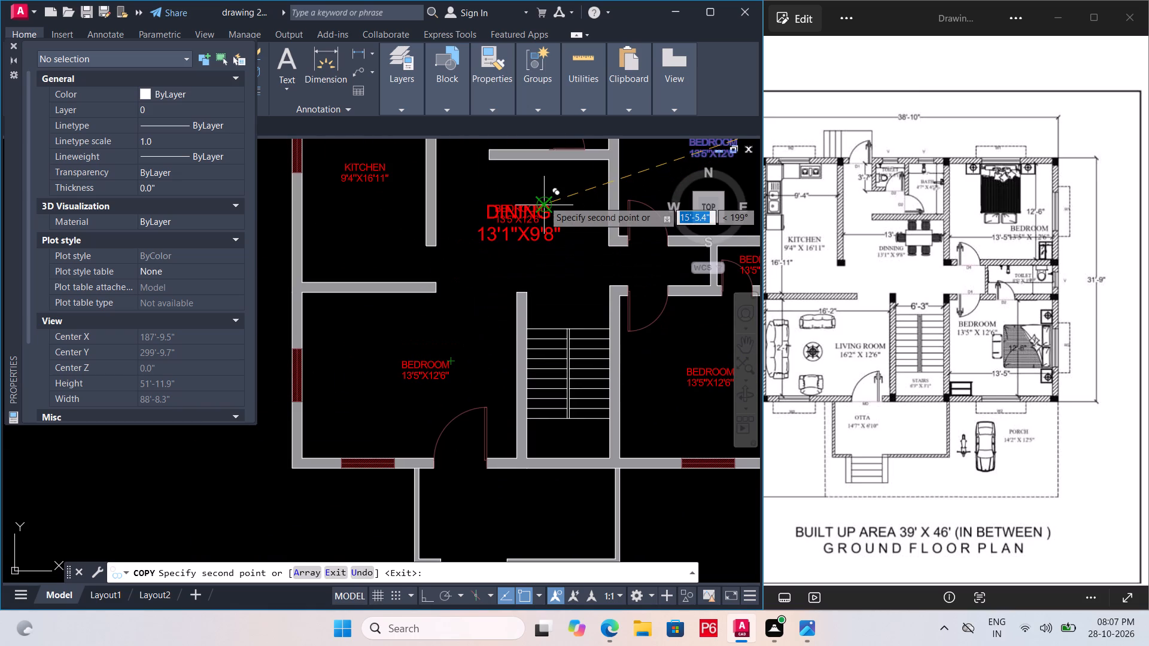
key(grave)
key(Escape)
key(ctrl+s)
key(ctrl+s)
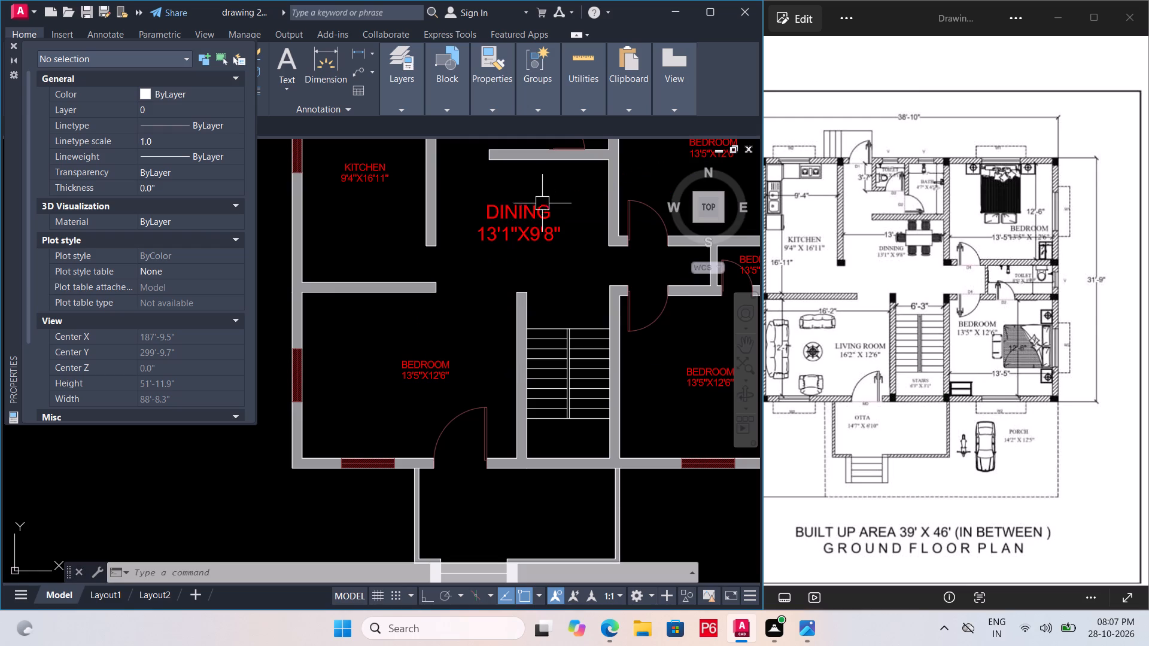
key(ctrl+s)
Delete the large DINING label with its 13'1"X9'8" dimensions from the dining area.
click(537, 213)
key(Delete)
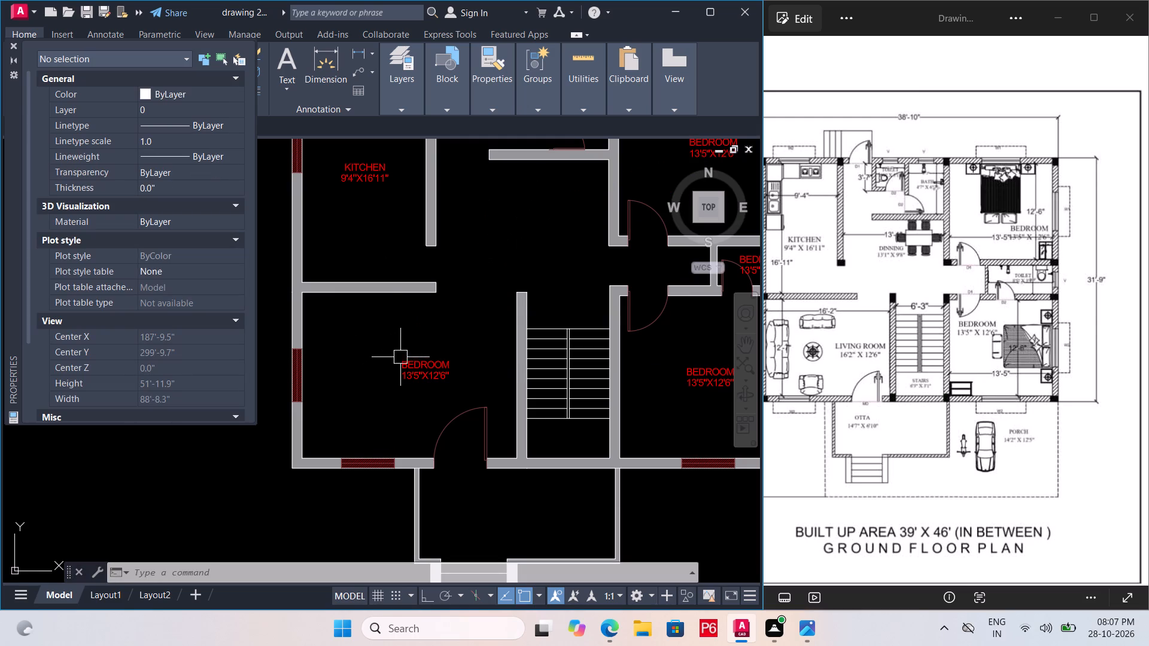
Copy the BEDROOM label in the living room into the dining area and save the drawing.
click(414, 371)
text(CO)
key(space)
click(414, 371)
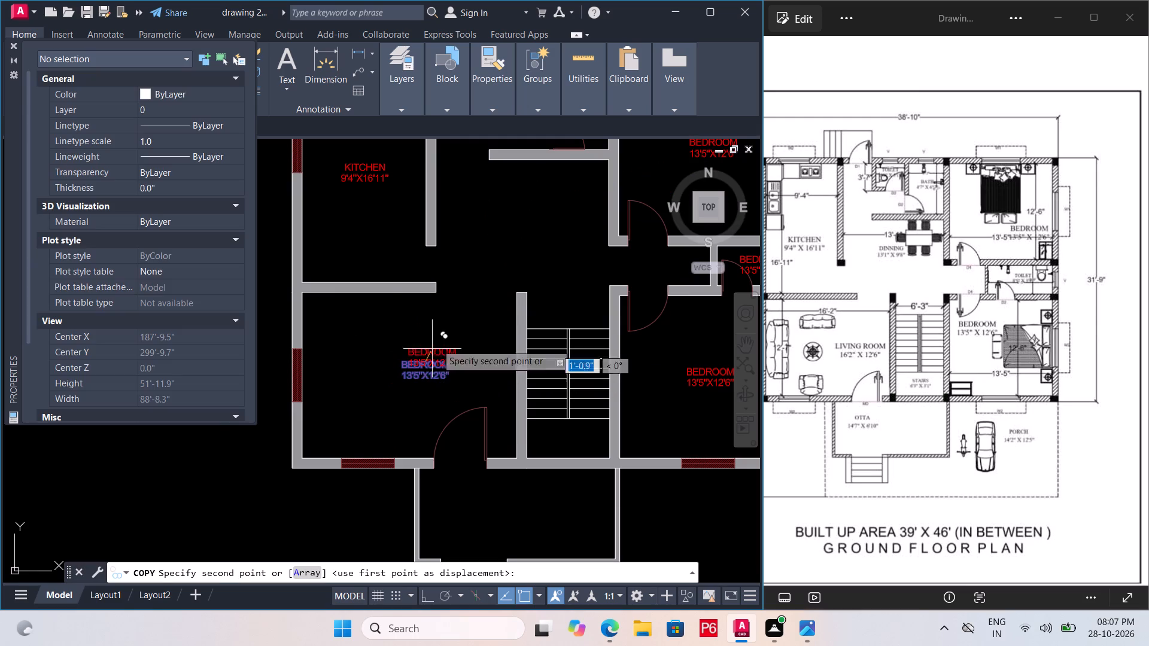
click(530, 223)
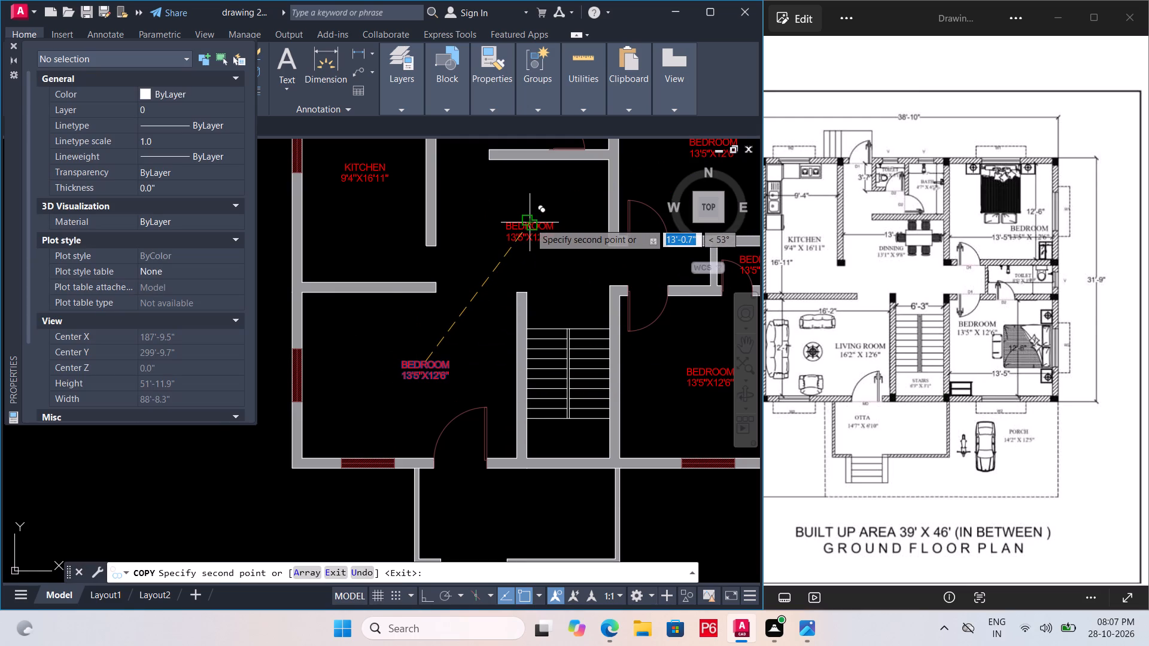
key(ctrl+s)
key(ctrl+s)
key(ctrl+s)
key(ctrl+s)
key(ctrl+s)
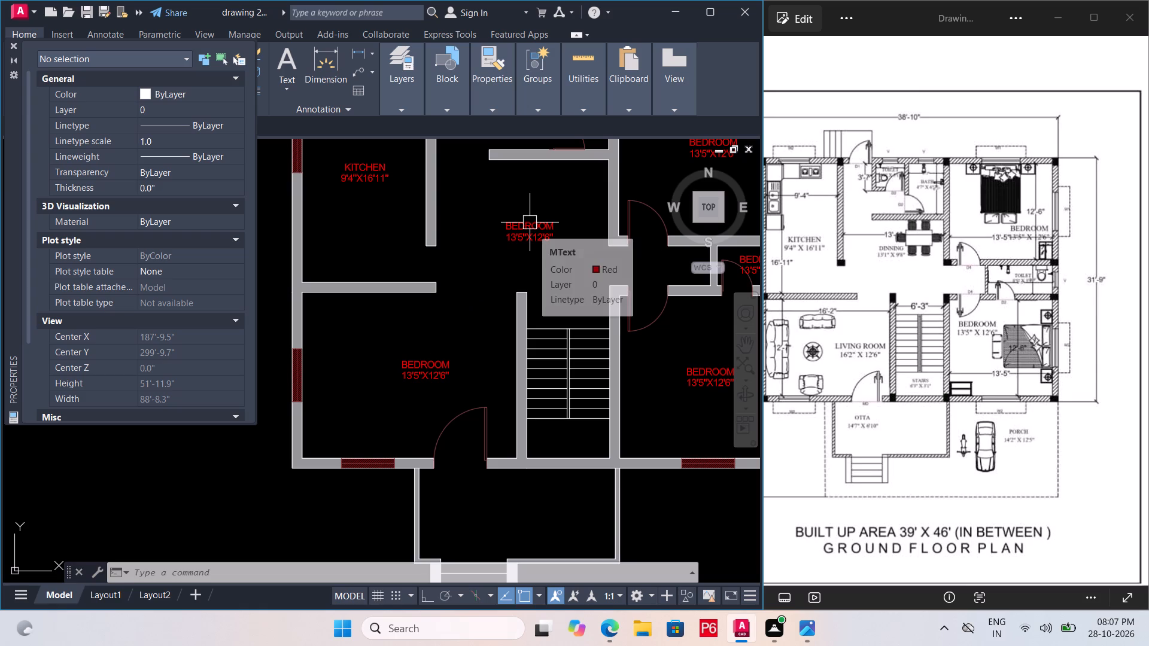
Replace the dining area's copied label text with DINNING and 13'X9'6" on a second line.
double_click(541, 236)
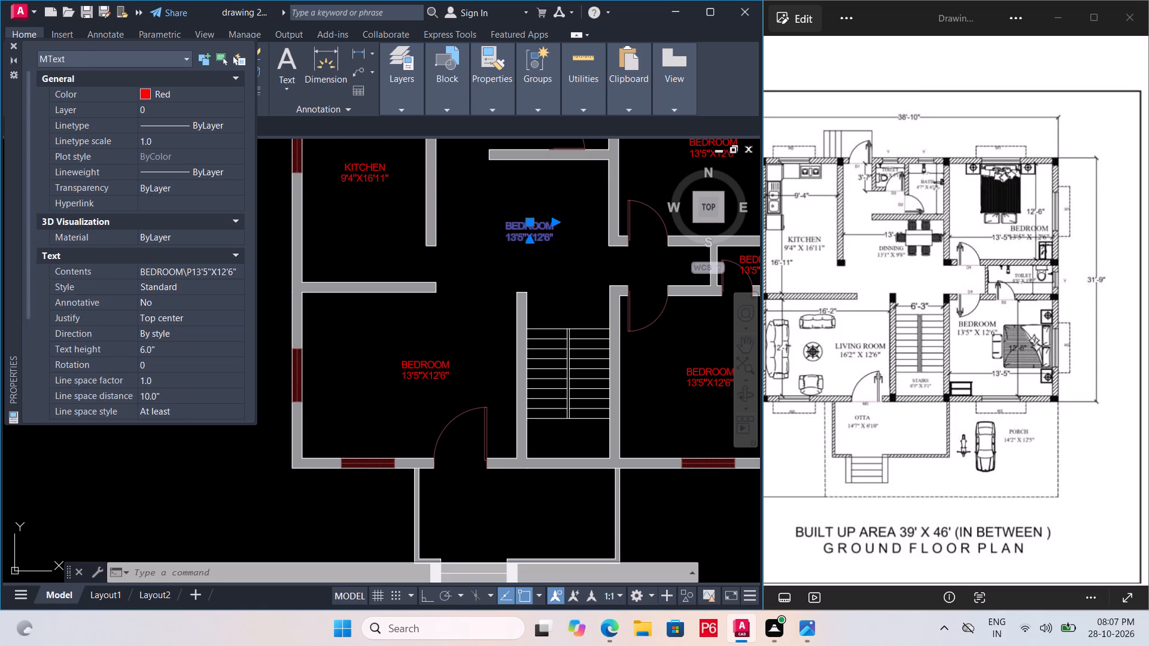
scroll(555, 248, up, 3)
key(Right)
key(Right)
key(Right)
key(Right)
key(Right)
key(Right)
key(Right)
key(Right)
key(Right)
key(Right)
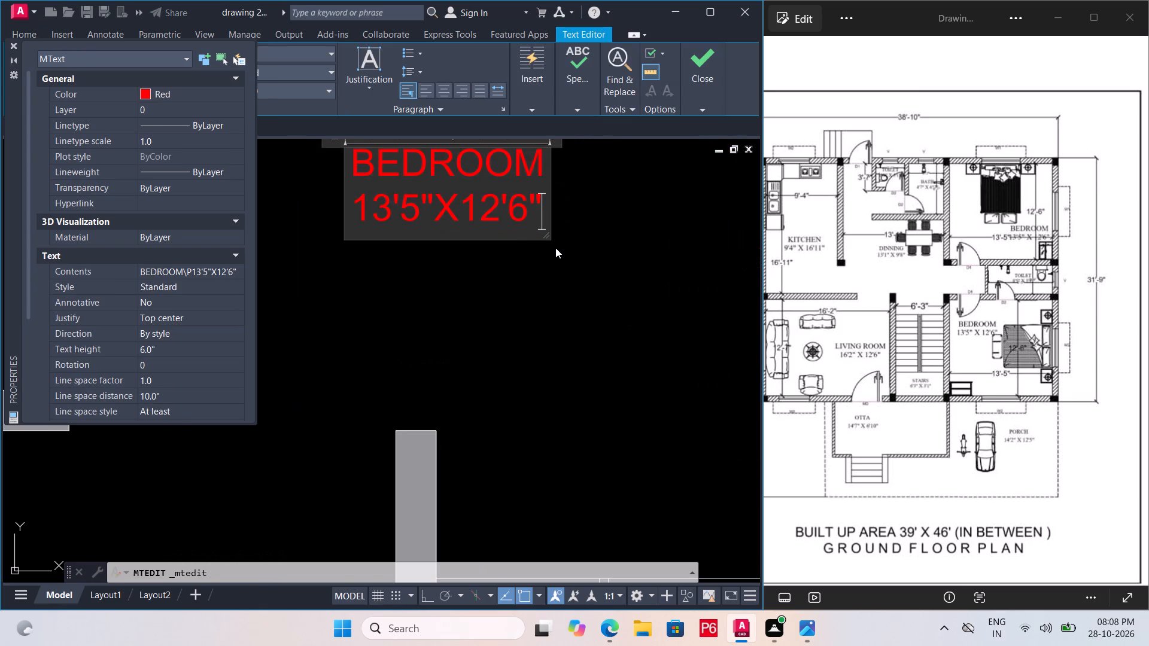
key(BackSpace)
key(BackSpace)
key(BackSpace)
key(BackSpace)
key(BackSpace)
key(BackSpace)
key(BackSpace)
key(BackSpace)
key(BackSpace)
key(BackSpace)
key(BackSpace)
key(BackSpace)
key(BackSpace)
key(BackSpace)
key(BackSpace)
key(BackSpace)
key(BackSpace)
key(BackSpace)
key(BackSpace)
key(BackSpace)
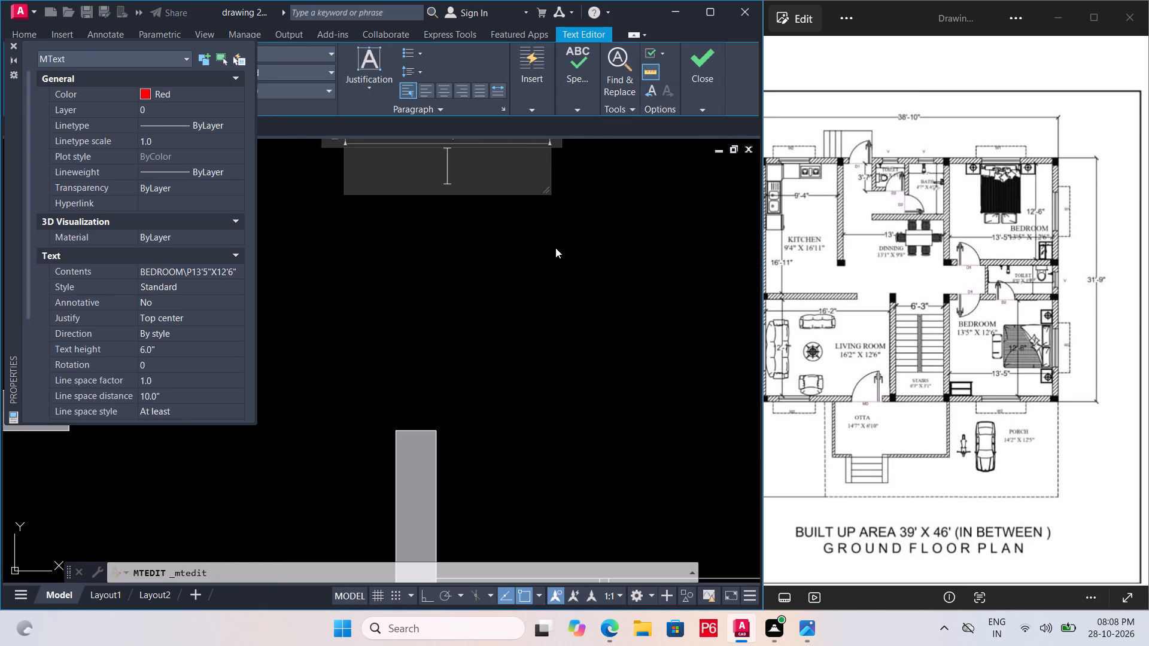
text(DINNING)
key(Return)
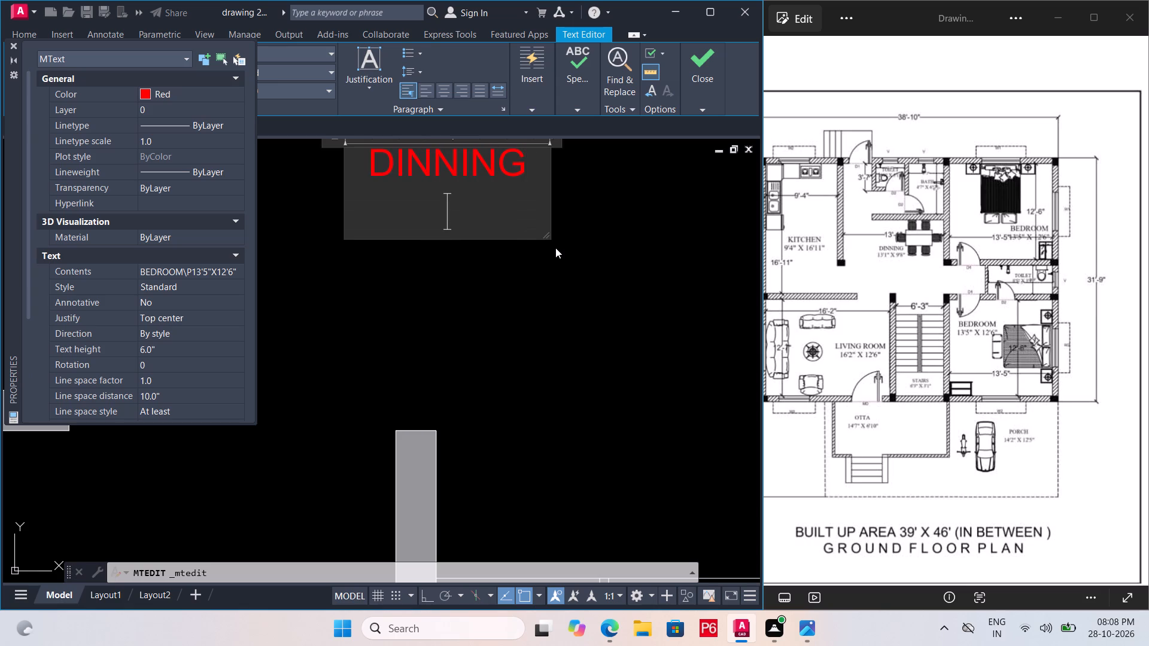
text(13)
key(apostrophe)
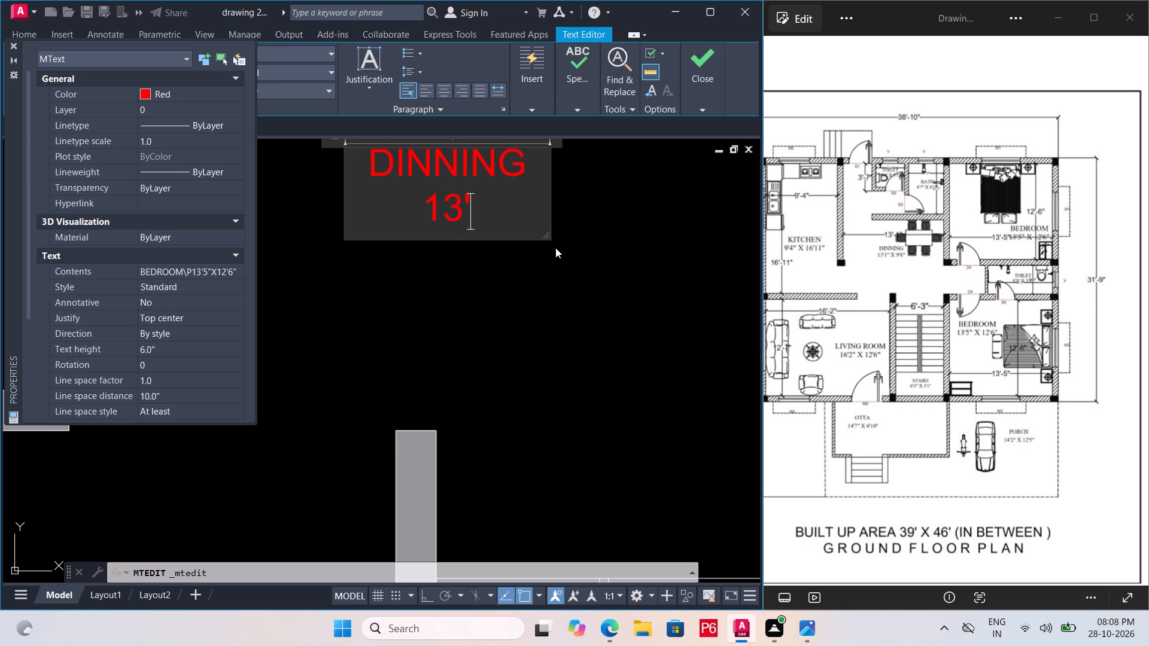
text(X9'")
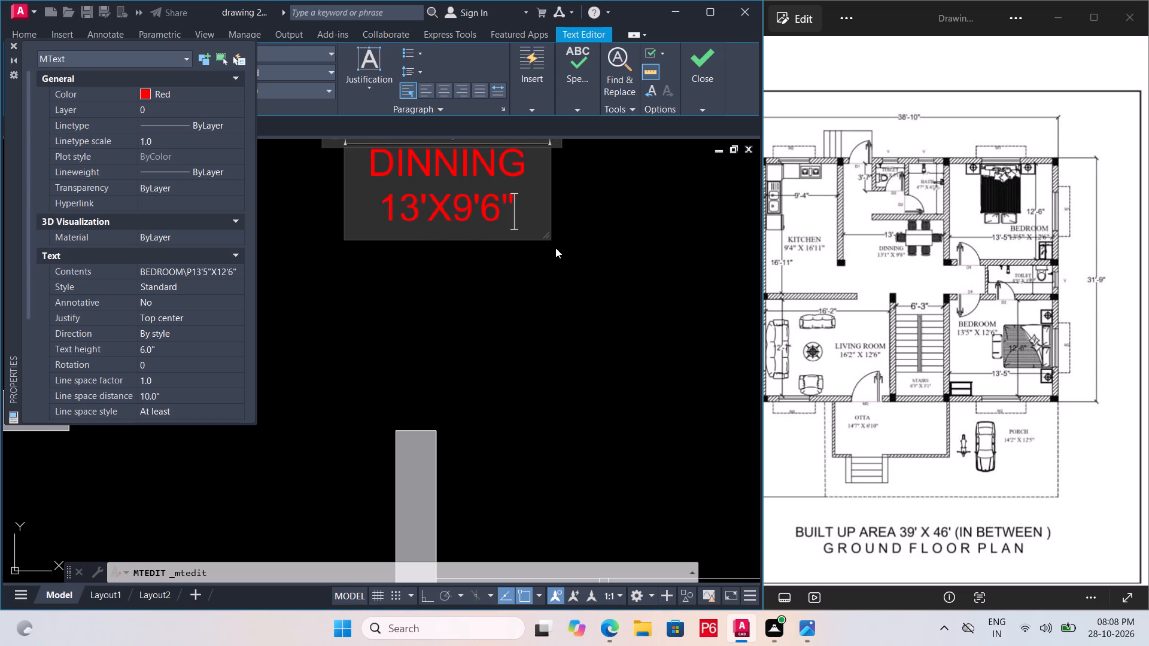
click(481, 275)
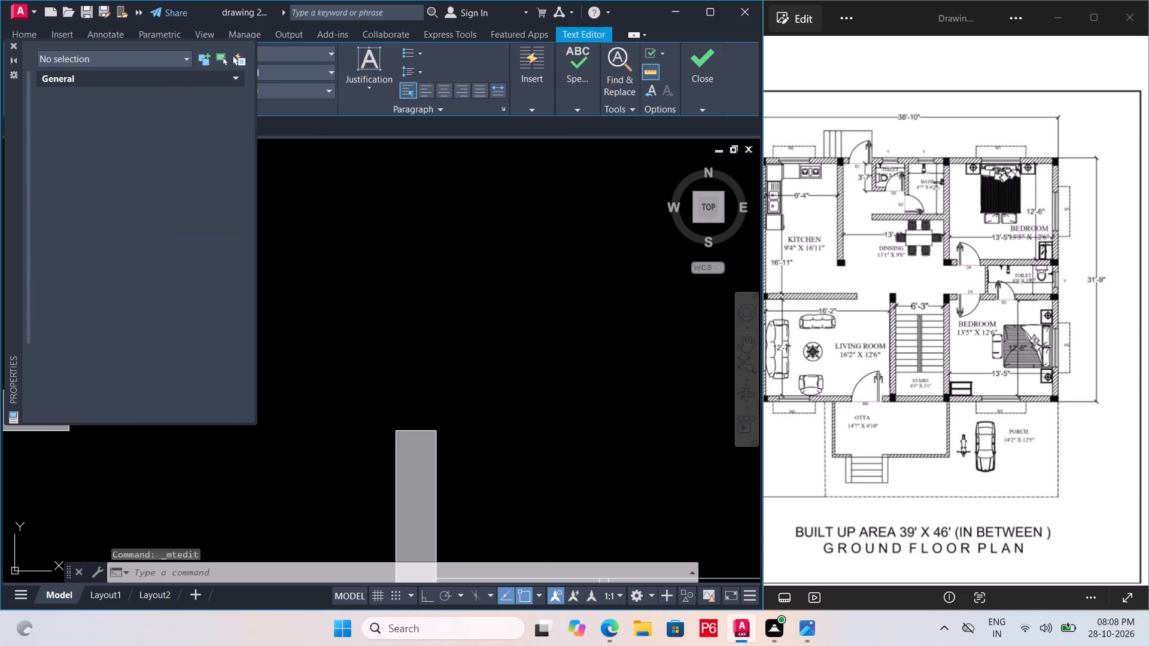
Replace the living room's copied label text with LIVING ROOM and 16'X12' on a new line.
scroll(446, 261, down, 3)
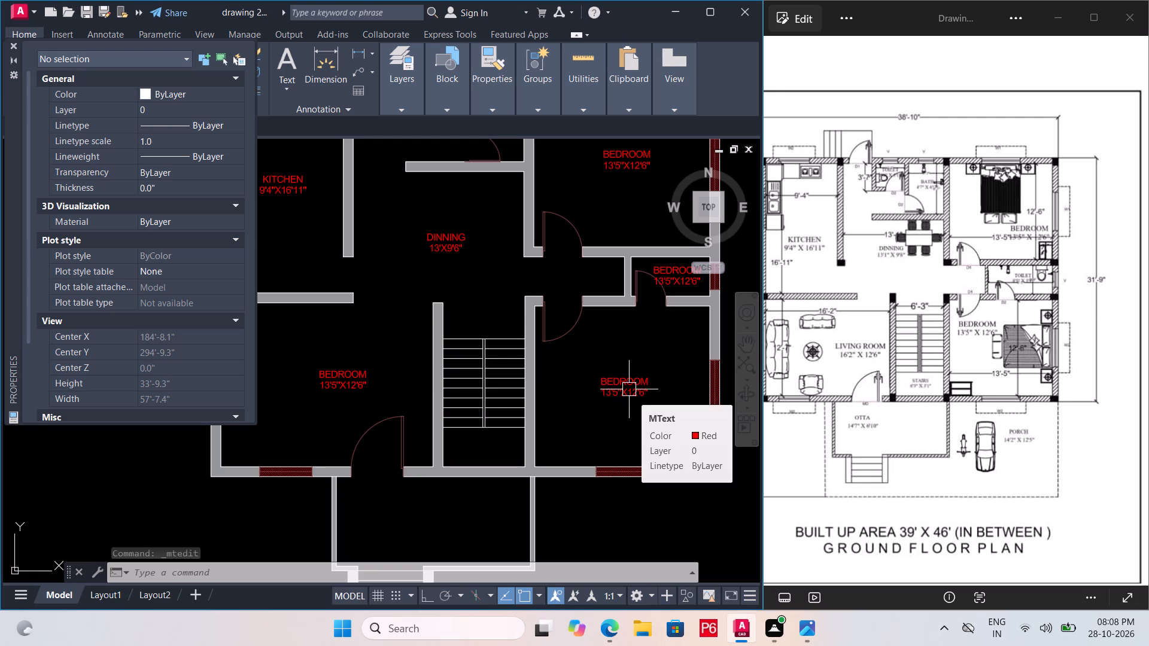
double_click(335, 386)
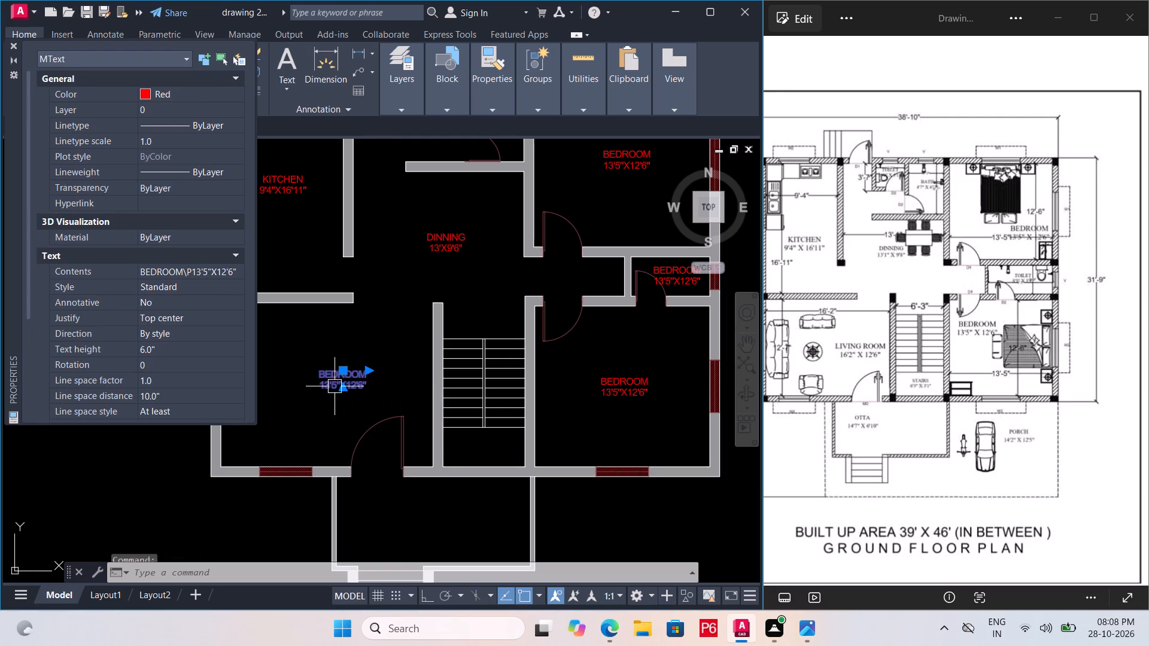
scroll(333, 387, up, 2)
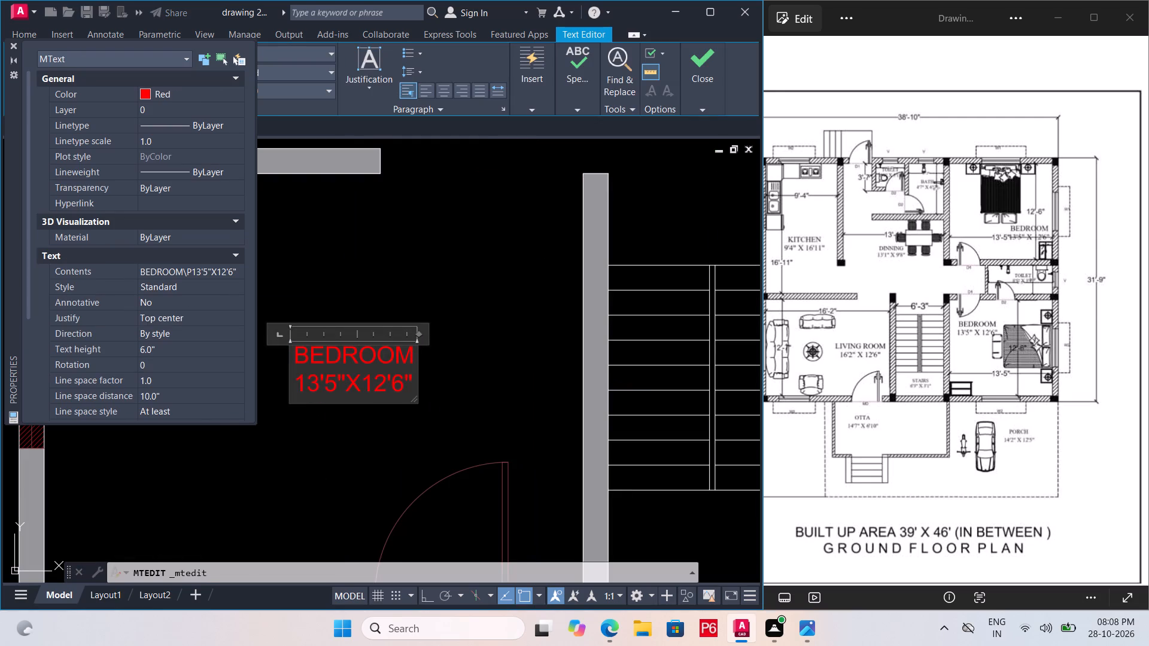
scroll(401, 388, up, 1)
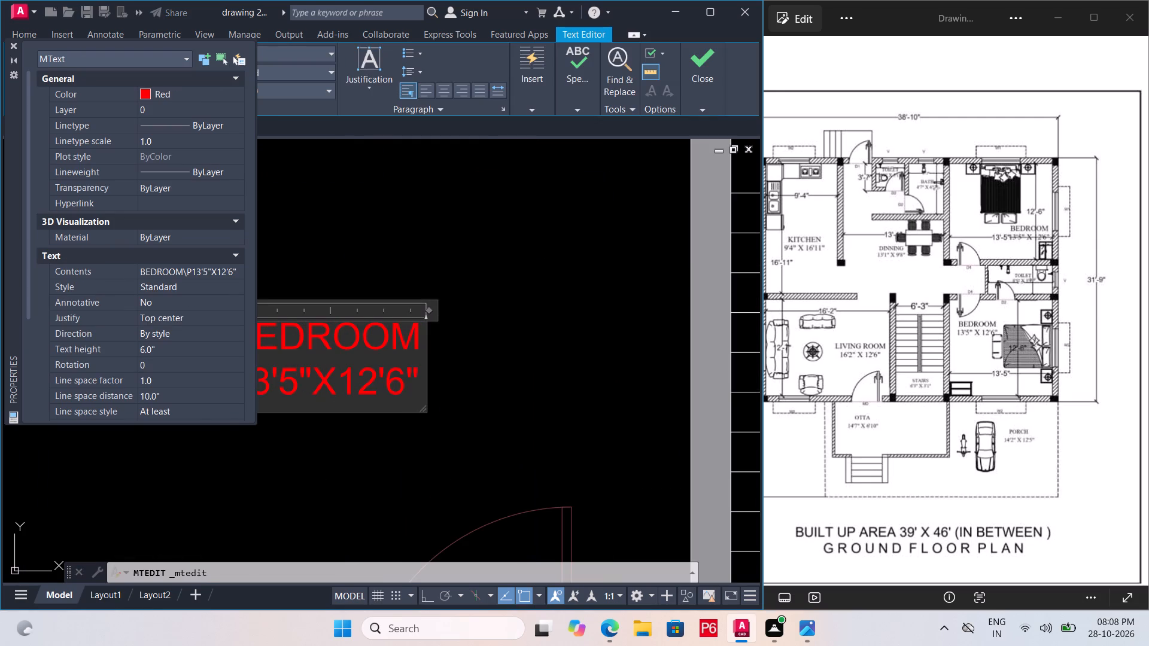
click(420, 383)
key(BackSpace)
key(BackSpace)
key(BackSpace)
key(BackSpace)
key(BackSpace)
key(BackSpace)
key(BackSpace)
key(BackSpace)
key(BackSpace)
key(BackSpace)
key(BackSpace)
key(BackSpace)
key(BackSpace)
key(BackSpace)
key(BackSpace)
key(BackSpace)
key(BackSpace)
key(BackSpace)
key(BackSpace)
key(BackSpace)
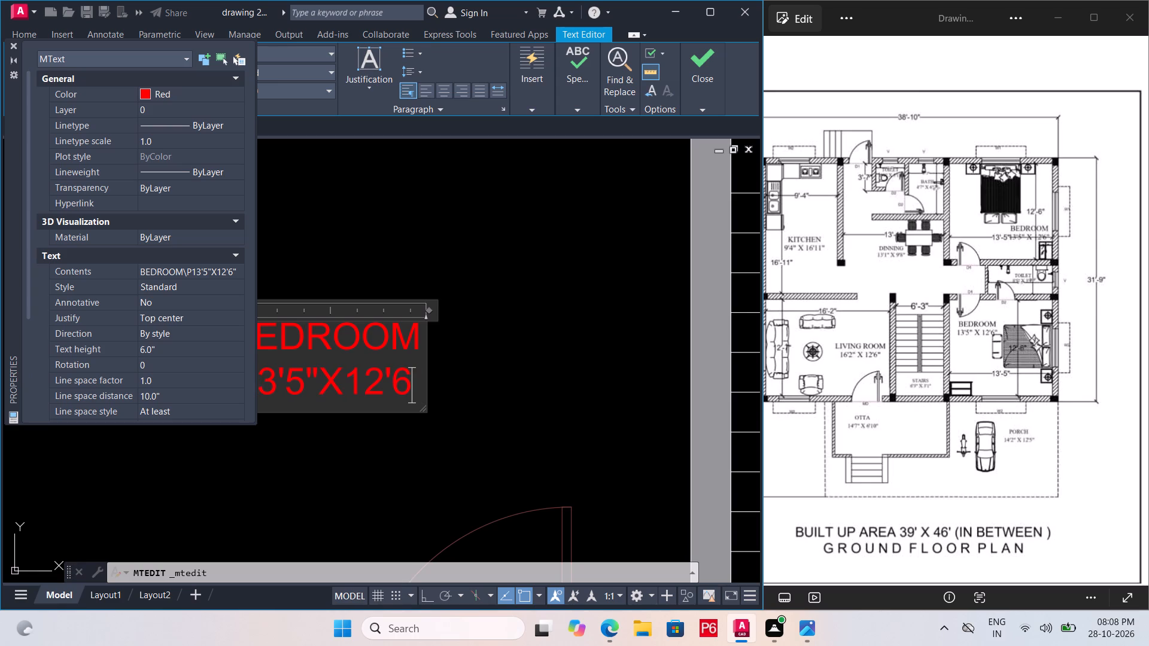
text(LIVING ROOM)
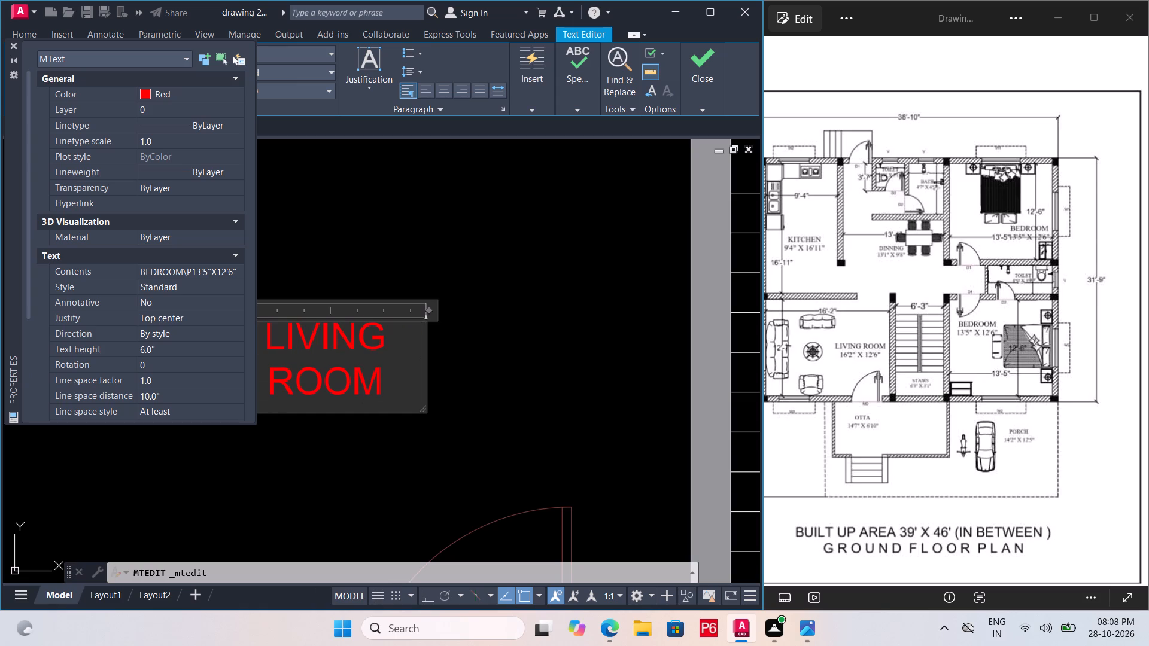
key(Return)
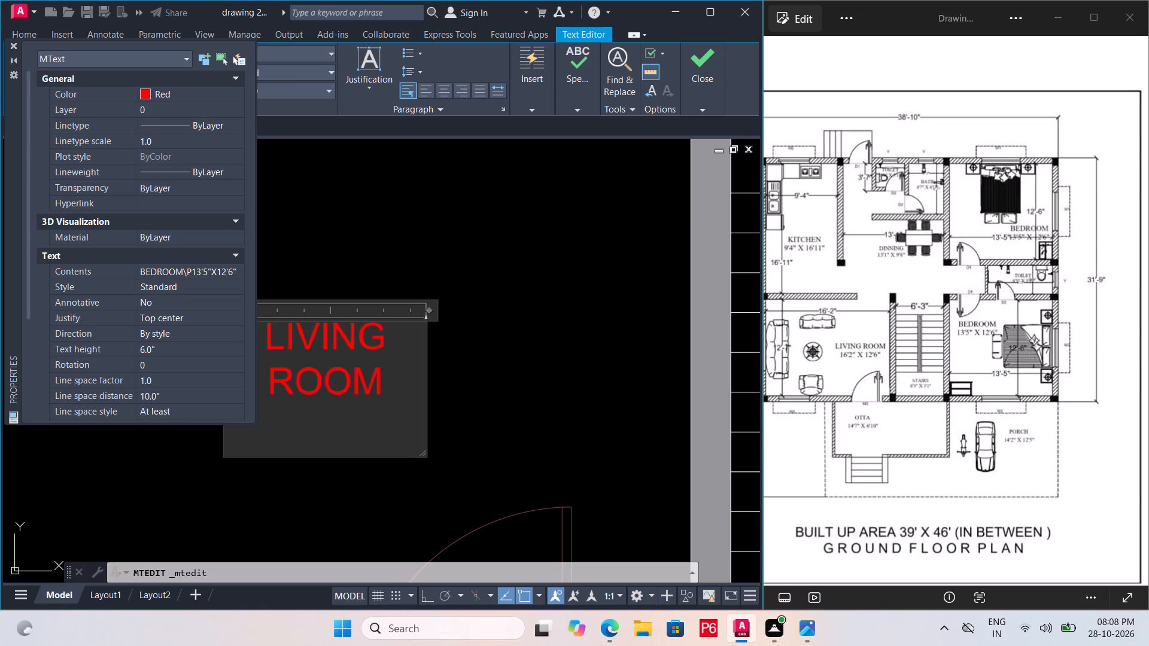
text(1')
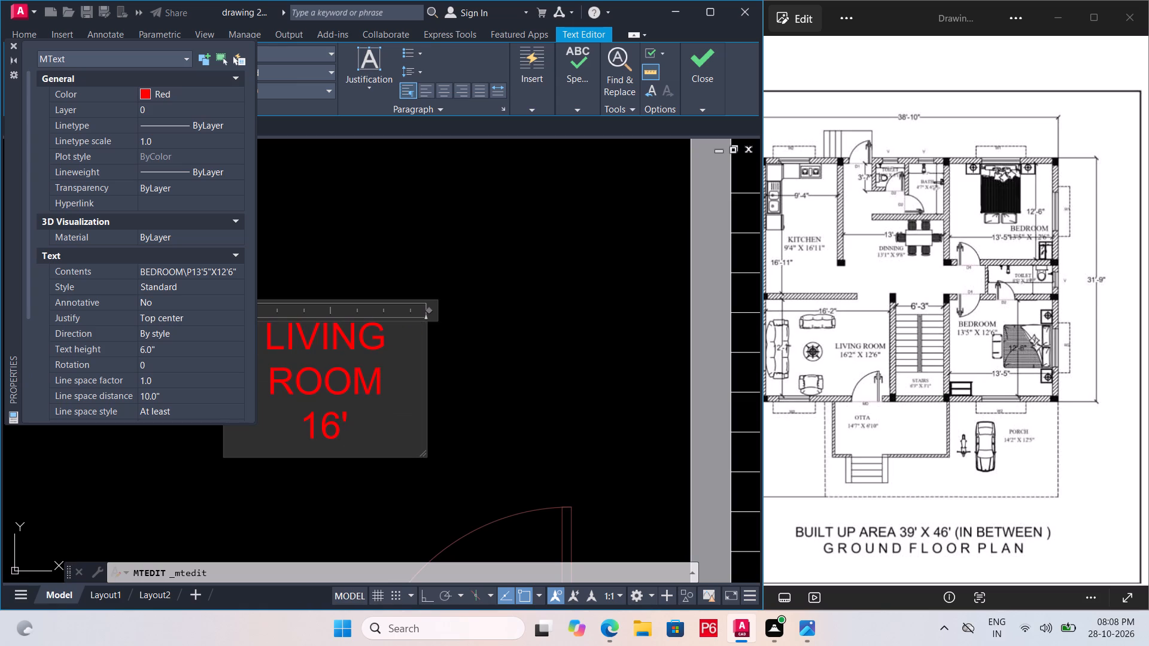
key(x)
text(12')
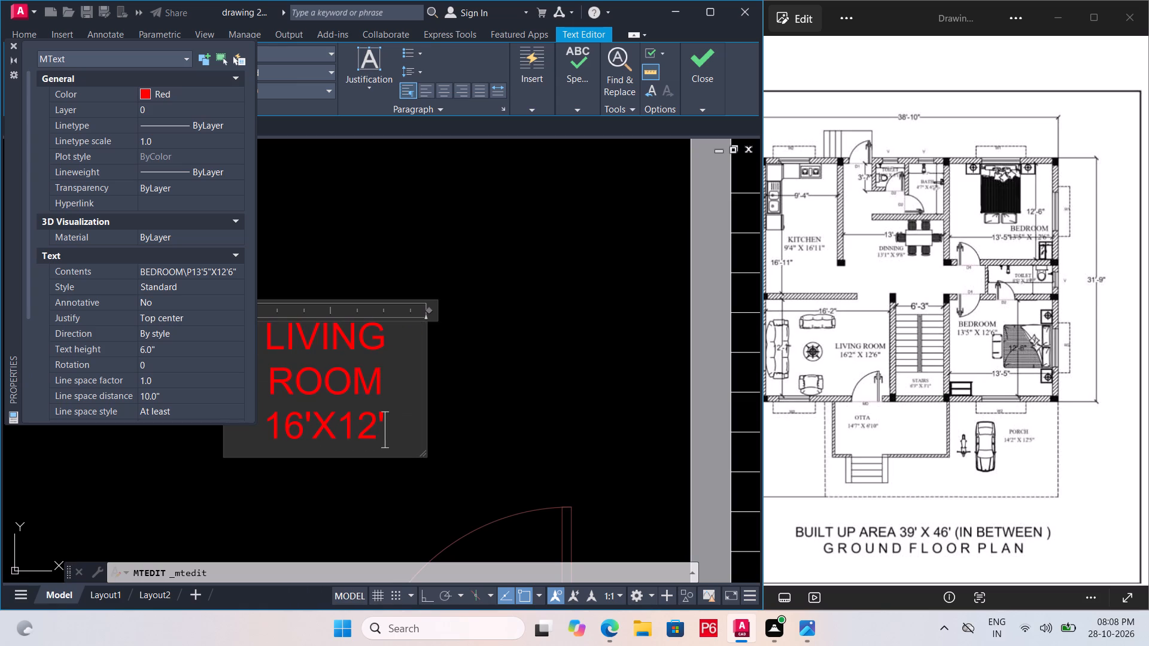
click(519, 357)
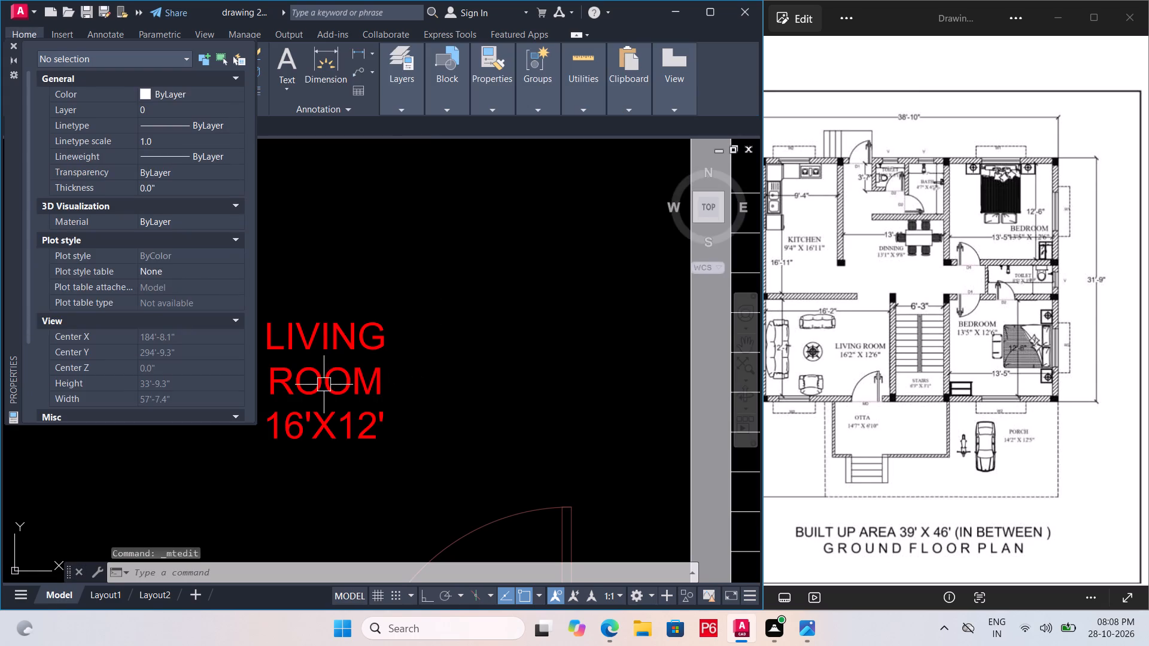
Widen the living room label's text frame so LIVING ROOM fits on one line, and save the drawing.
click(324, 385)
click(424, 324)
click(622, 304)
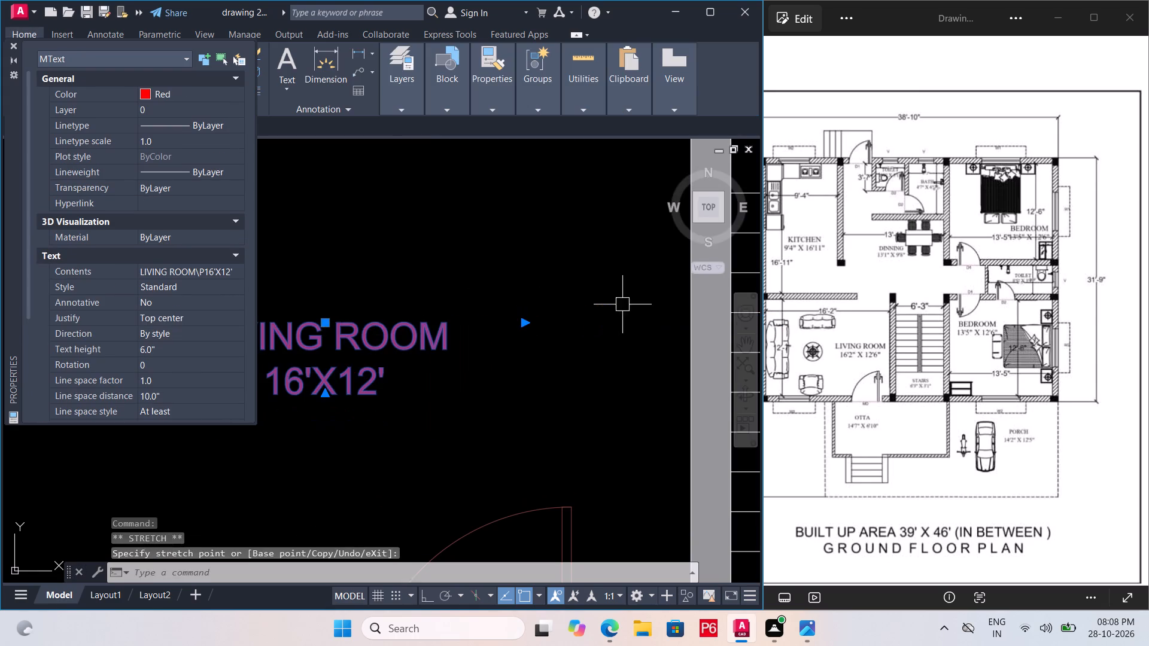
scroll(455, 309, down, 2)
key(ctrl+s)
key(ctrl+s)
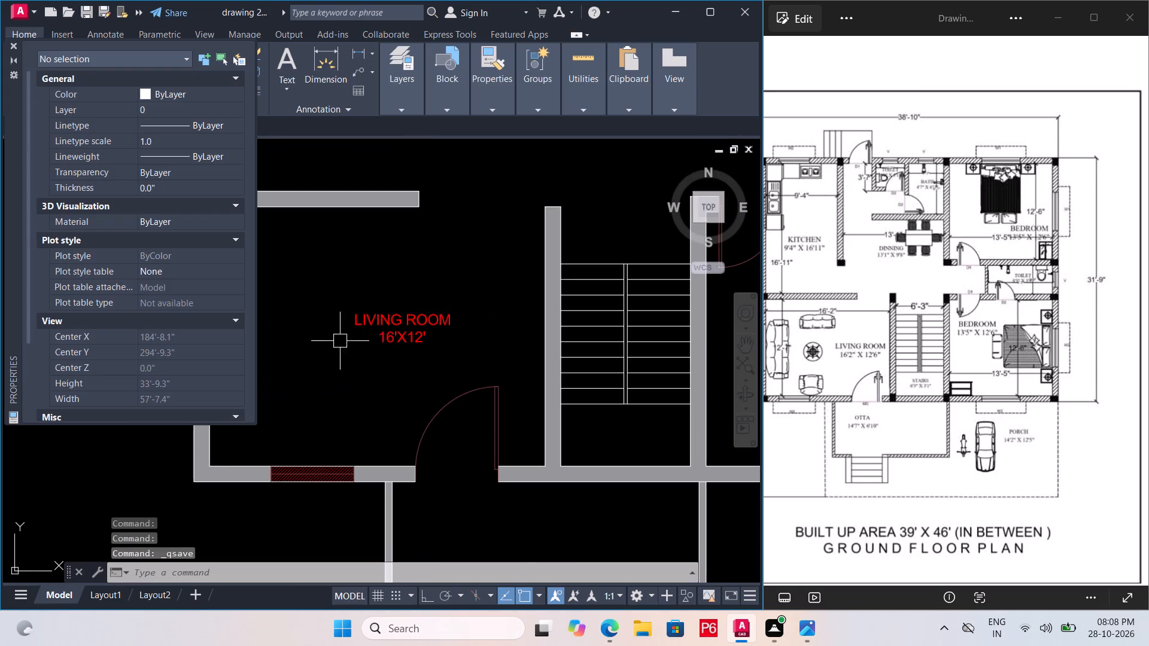
key(ctrl+s)
key(ctrl+s)
Replace the copied BEDROOM label text in the small room between the two bedrooms with TOILET.
scroll(339, 324, down, 2)
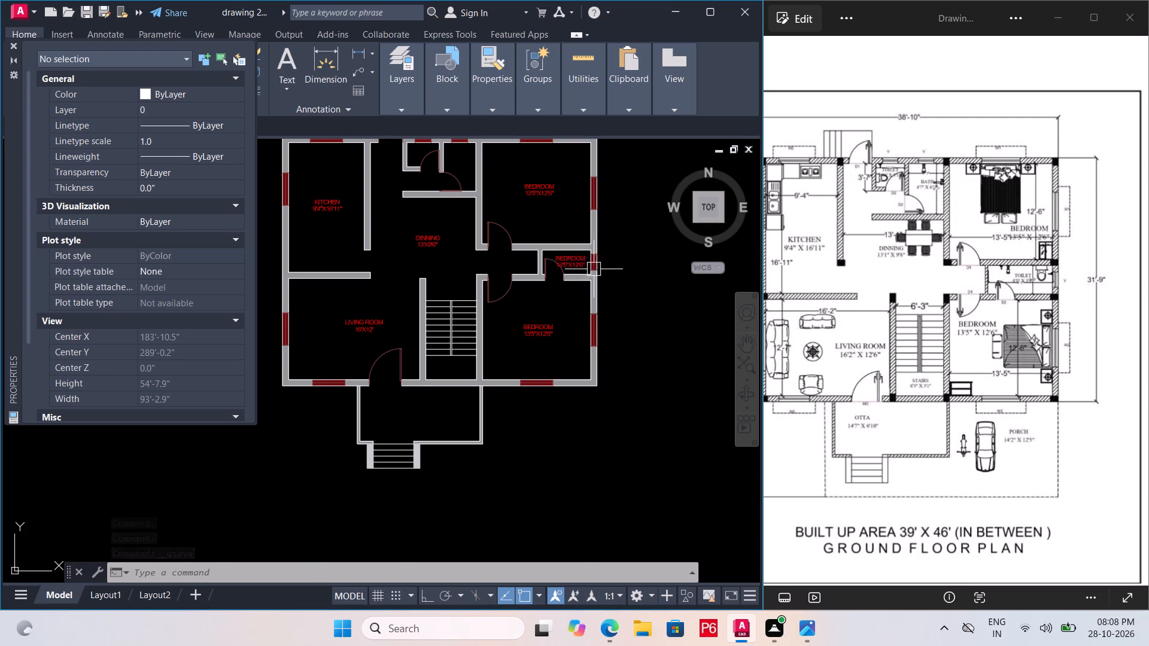
scroll(595, 270, up, 2)
double_click(564, 254)
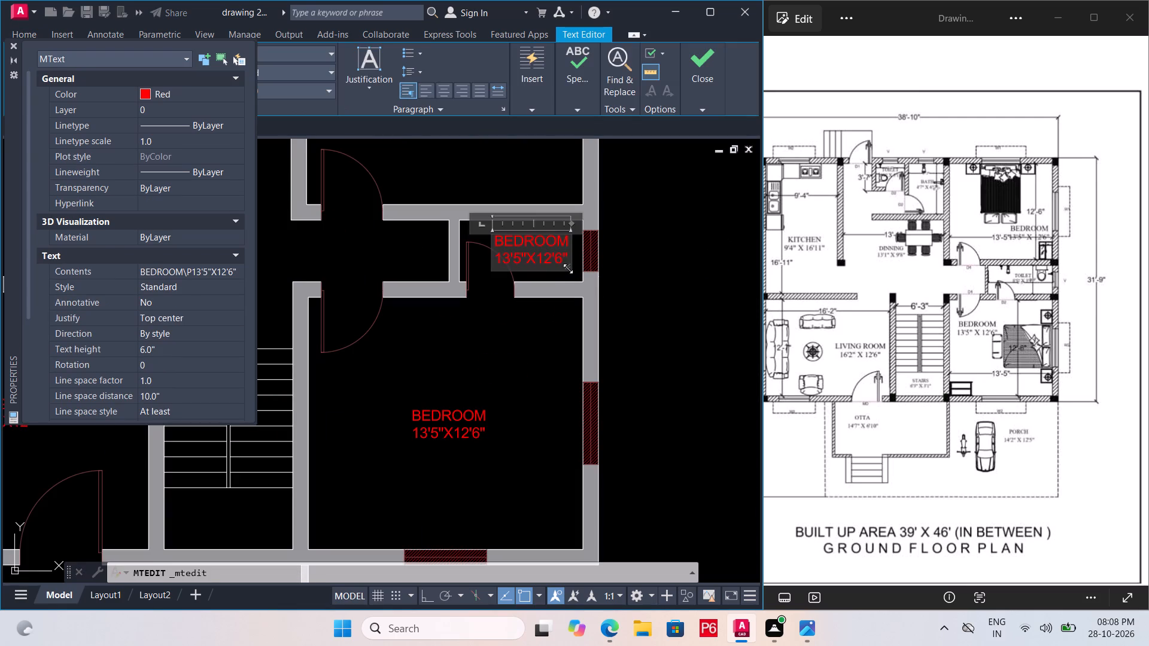
key(Right)
key(BackSpace)
key(BackSpace)
key(BackSpace)
key(BackSpace)
key(BackSpace)
key(BackSpace)
key(BackSpace)
key(BackSpace)
key(BackSpace)
key(BackSpace)
key(BackSpace)
key(BackSpace)
key(BackSpace)
key(BackSpace)
key(BackSpace)
key(BackSpace)
key(BackSpace)
key(BackSpace)
key(BackSpace)
key(BackSpace)
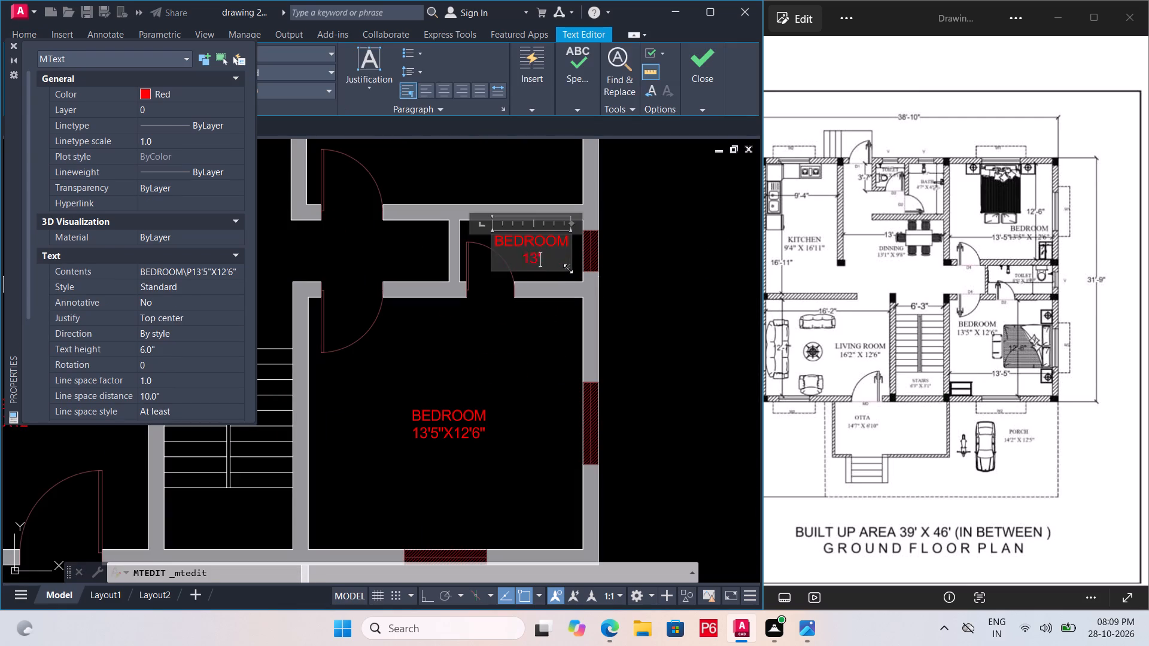
text(TOILET)
key(Return)
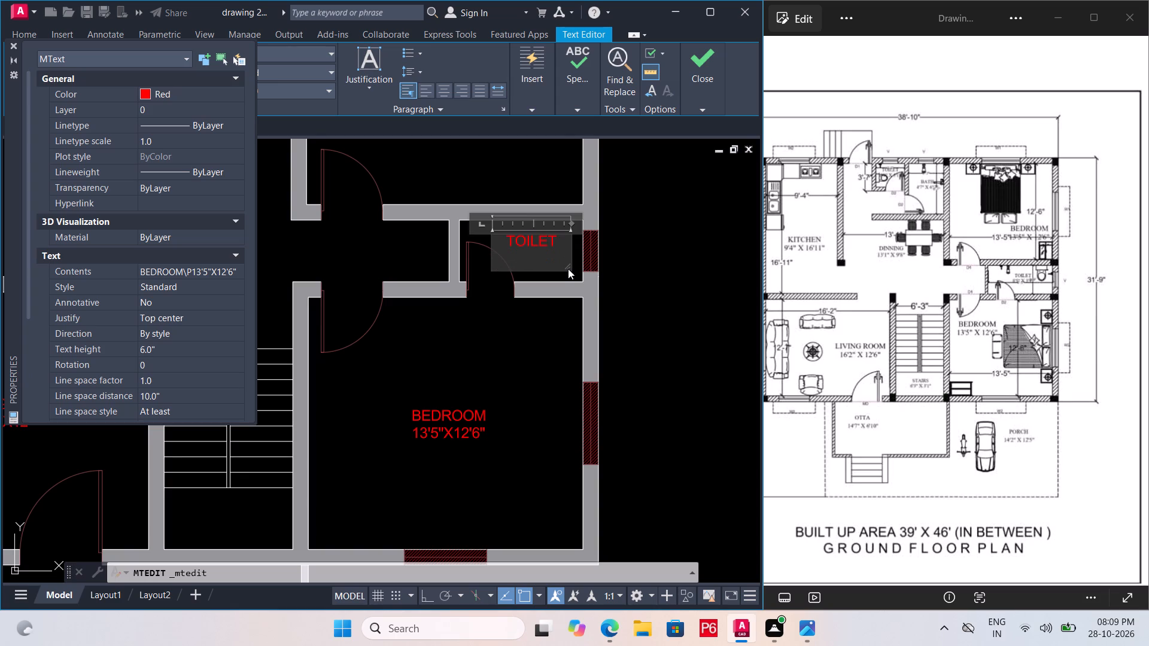
click(652, 261)
Measure the toilet between the bedrooms and add 6'X3' as the second line of its TOILET label.
click(585, 103)
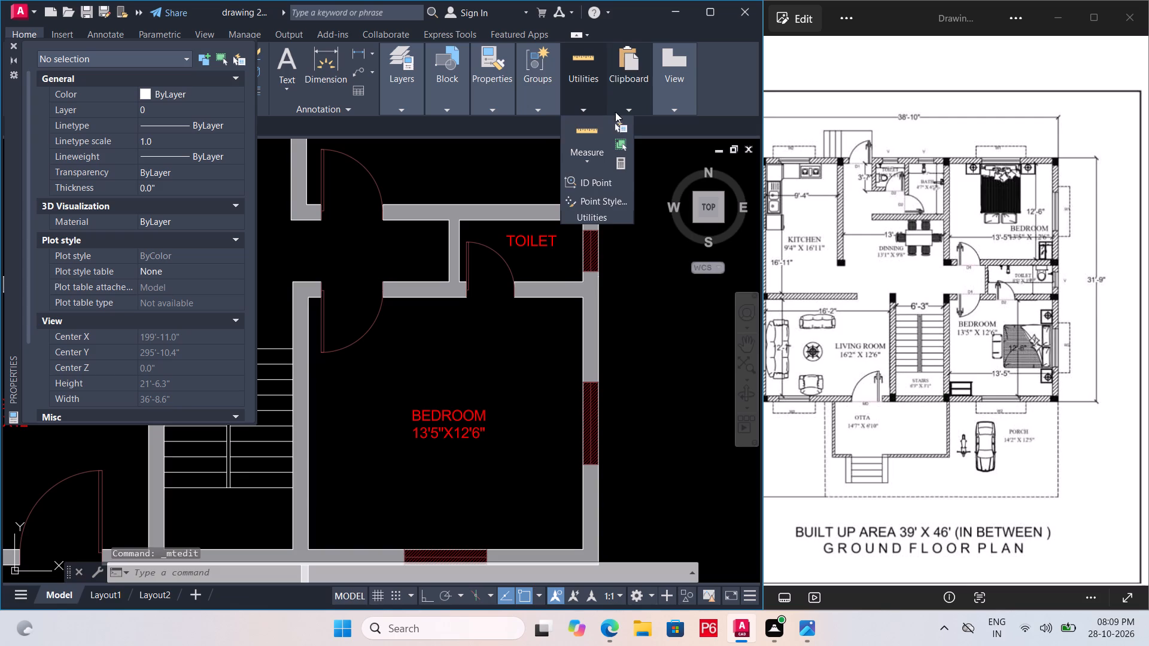
click(597, 127)
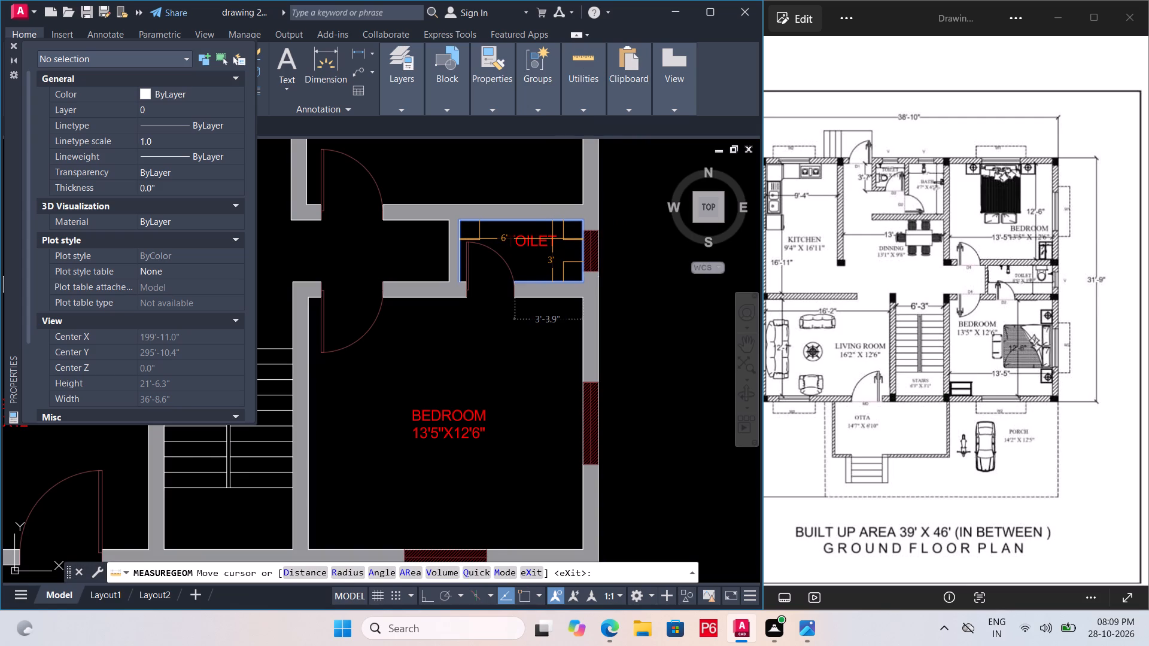
key(space)
double_click(552, 239)
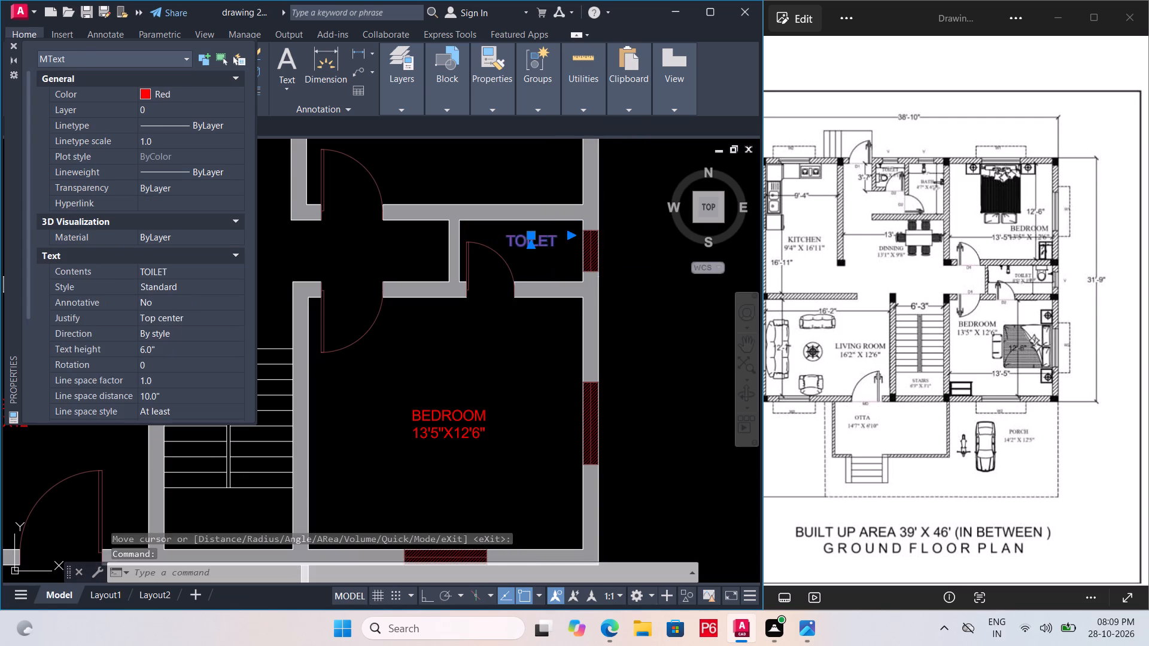
key(Return)
text(6'X3')
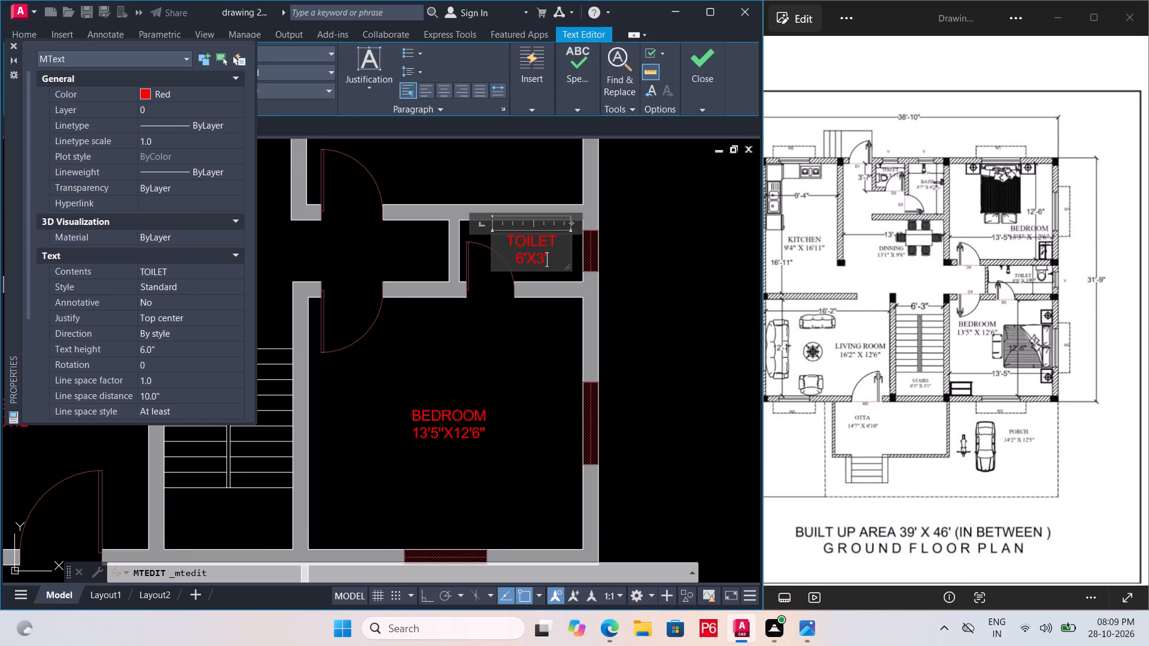
click(723, 243)
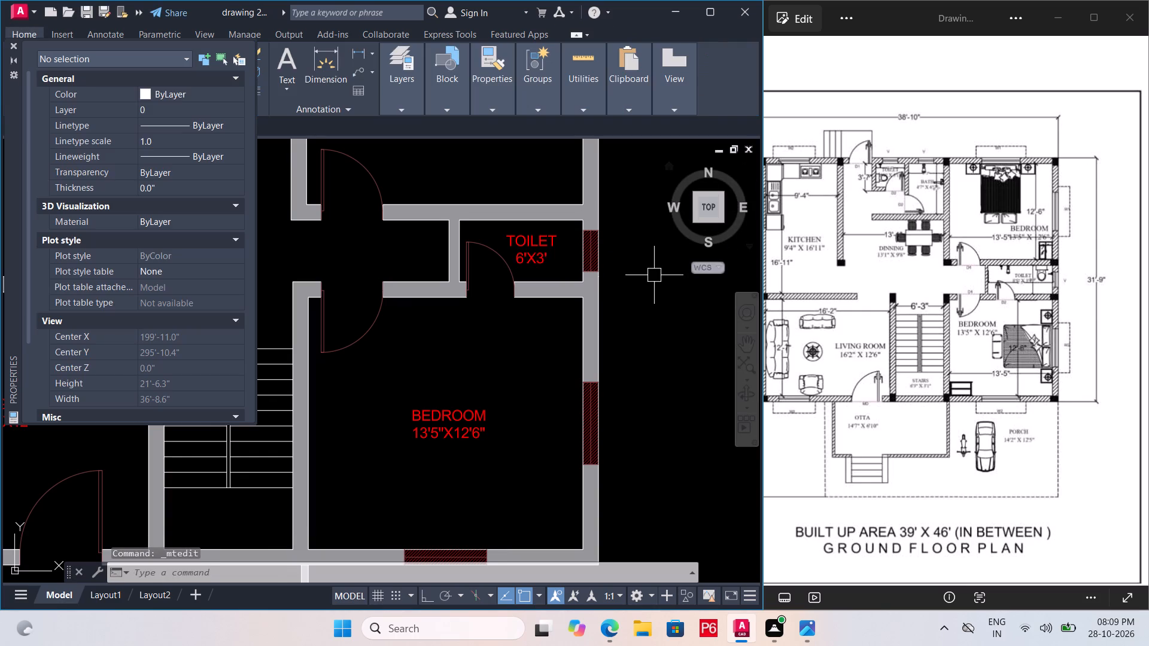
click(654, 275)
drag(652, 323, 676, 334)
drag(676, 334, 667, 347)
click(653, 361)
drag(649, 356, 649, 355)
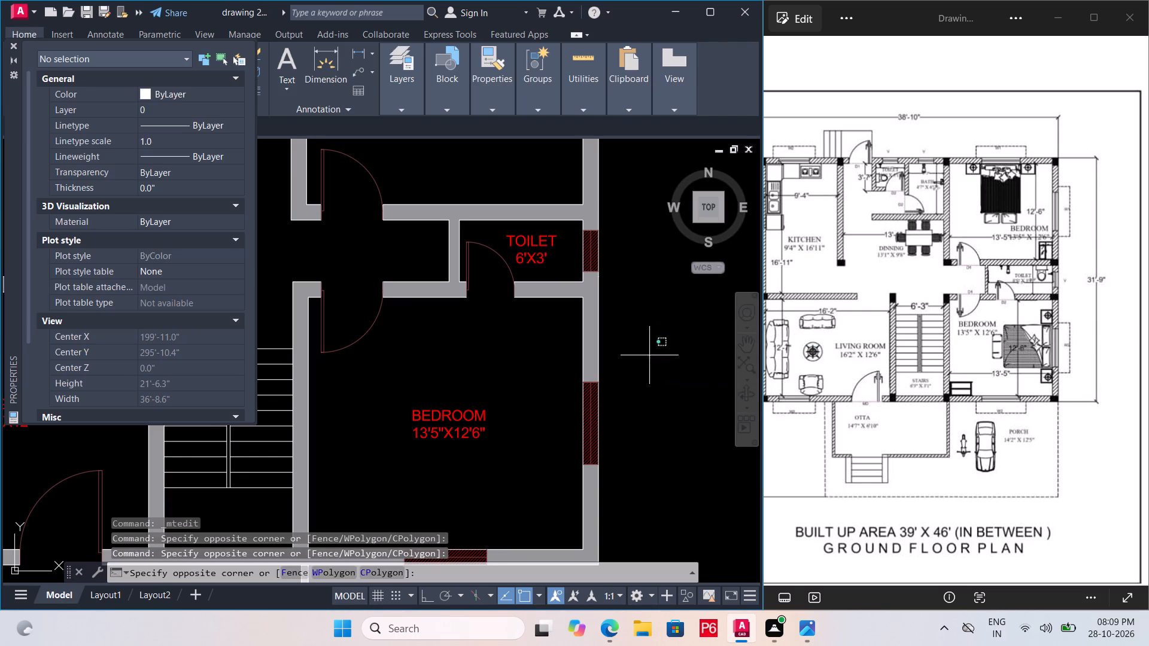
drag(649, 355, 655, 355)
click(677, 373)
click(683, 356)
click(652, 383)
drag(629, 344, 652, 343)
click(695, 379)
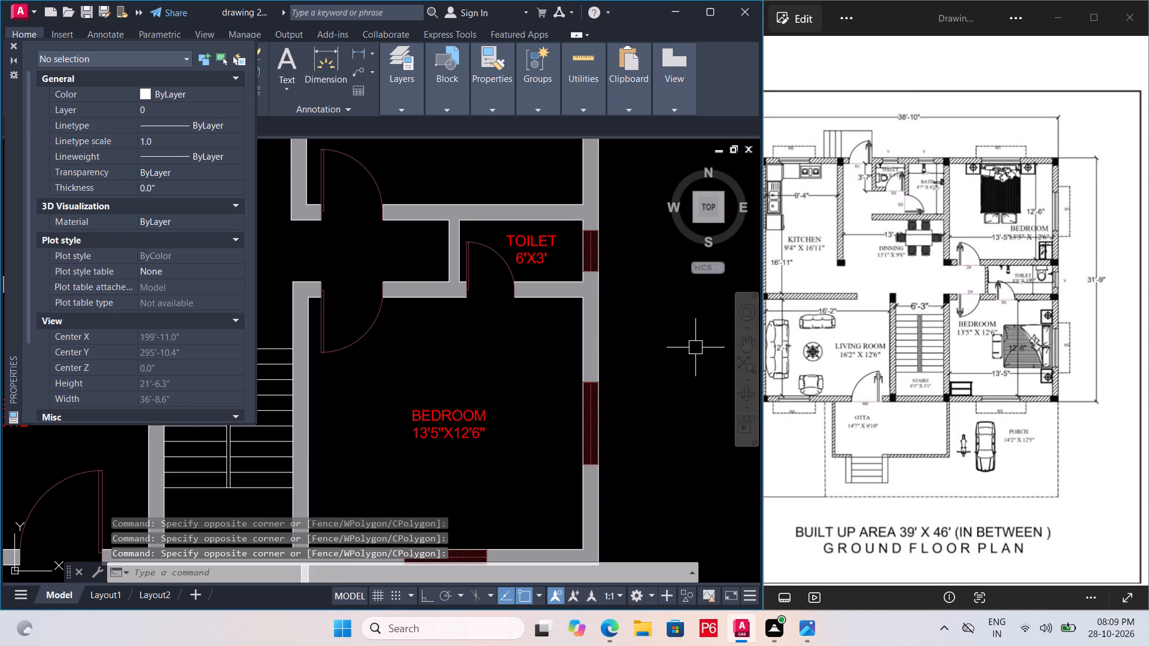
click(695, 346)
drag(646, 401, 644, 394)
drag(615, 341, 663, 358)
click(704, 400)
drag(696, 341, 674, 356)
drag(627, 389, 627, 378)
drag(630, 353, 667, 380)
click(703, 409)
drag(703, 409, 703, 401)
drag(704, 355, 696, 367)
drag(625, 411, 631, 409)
Copy the DINNING label into the two small rooms above the dining area and save the drawing.
scroll(651, 375, down, 3)
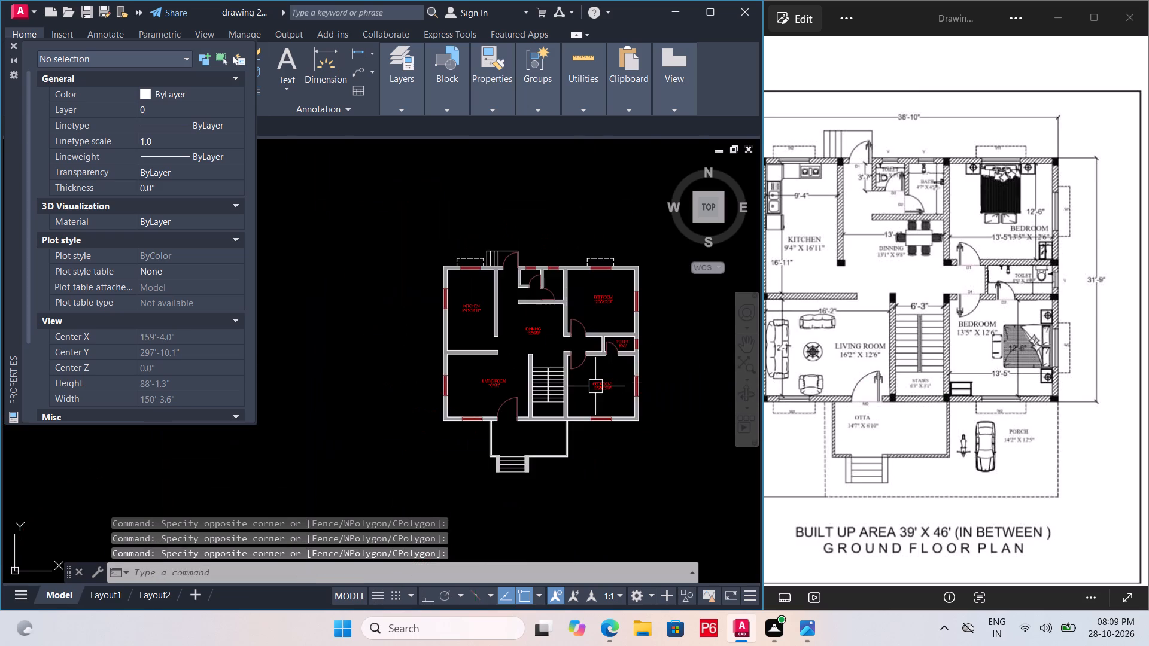
scroll(597, 386, up, 2)
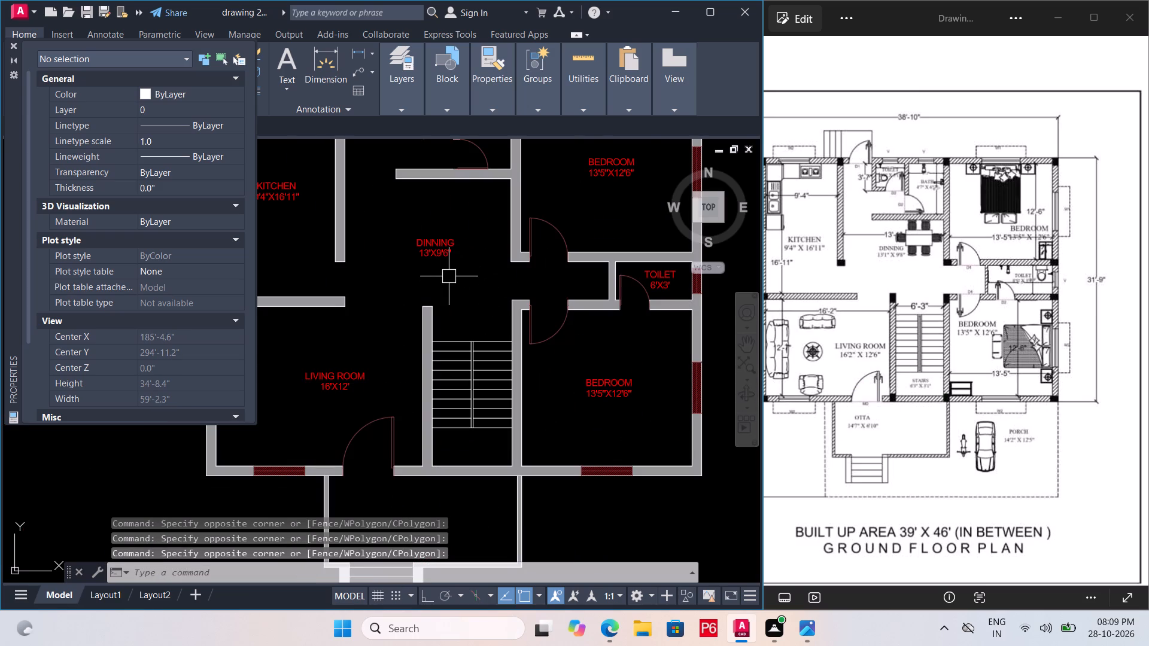
scroll(484, 329, down, 2)
scroll(479, 239, up, 2)
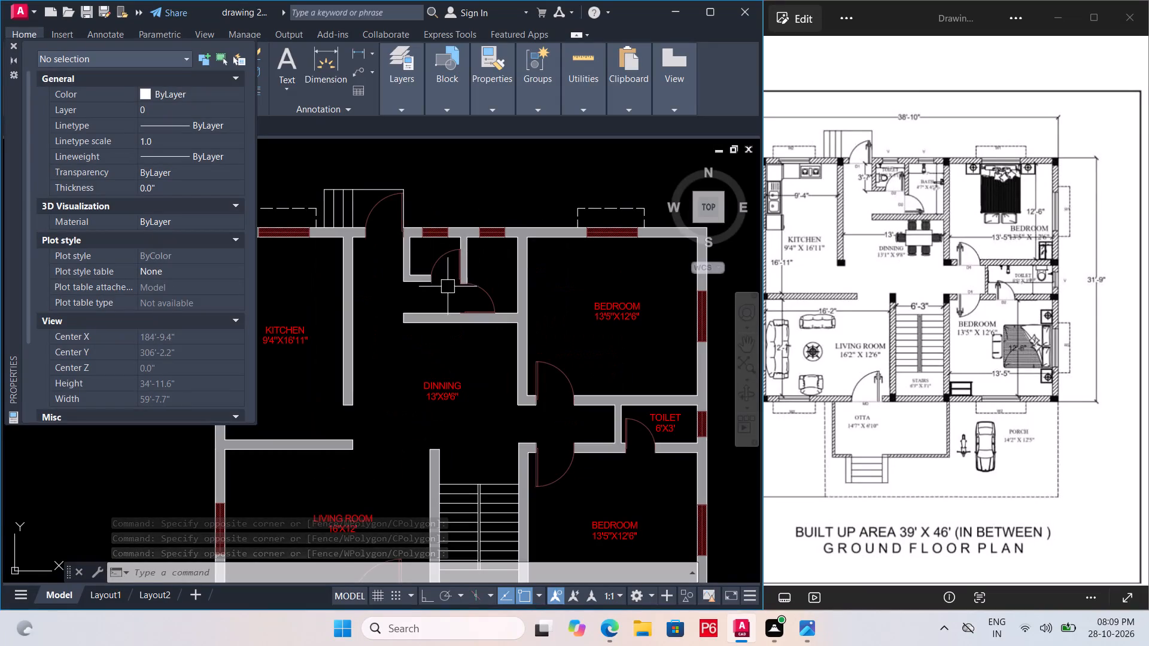
click(442, 389)
text(CO)
key(space)
click(442, 389)
scroll(427, 156, up, 3)
scroll(439, 243, down, 2)
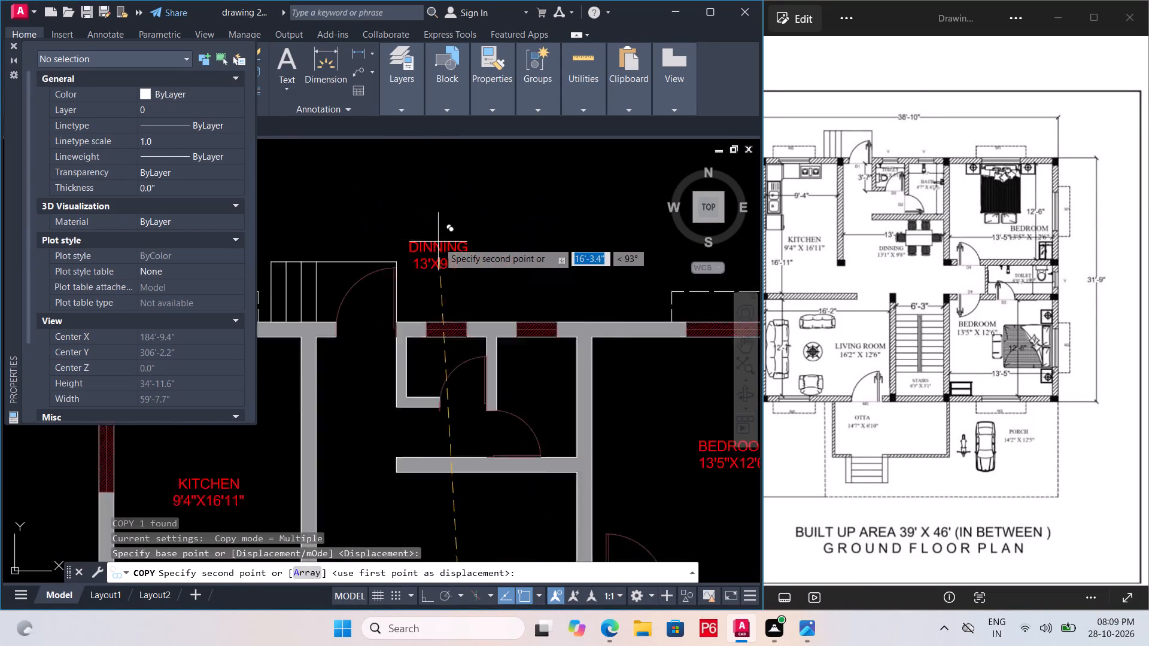
scroll(438, 242, down, 1)
scroll(455, 307, up, 1)
click(435, 318)
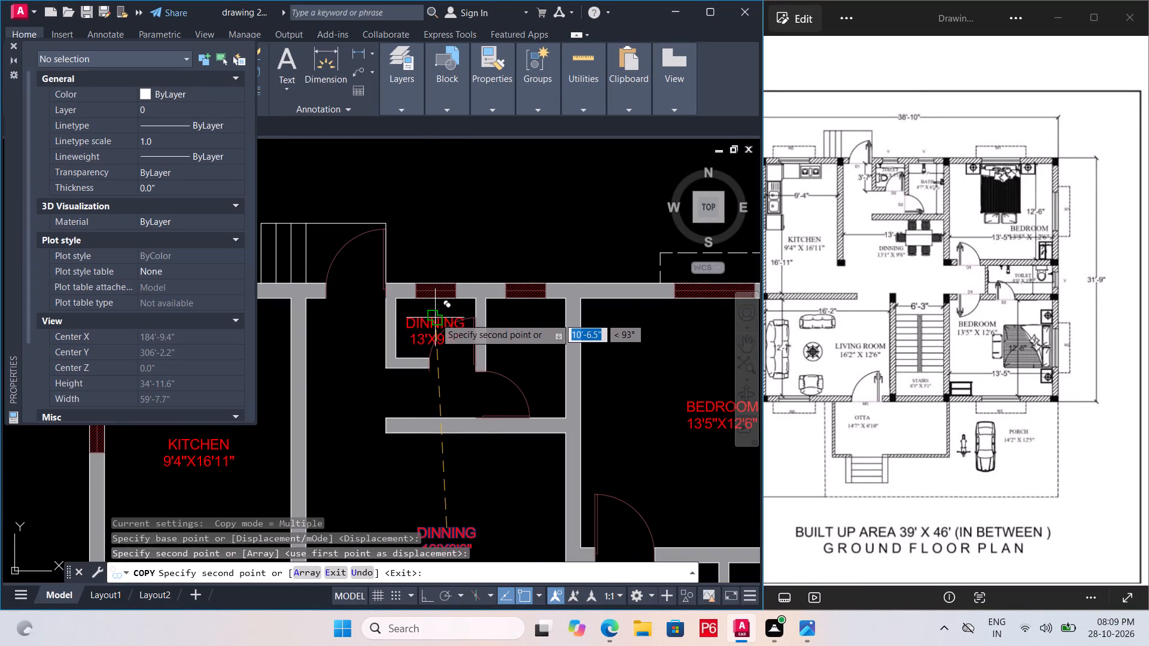
click(525, 343)
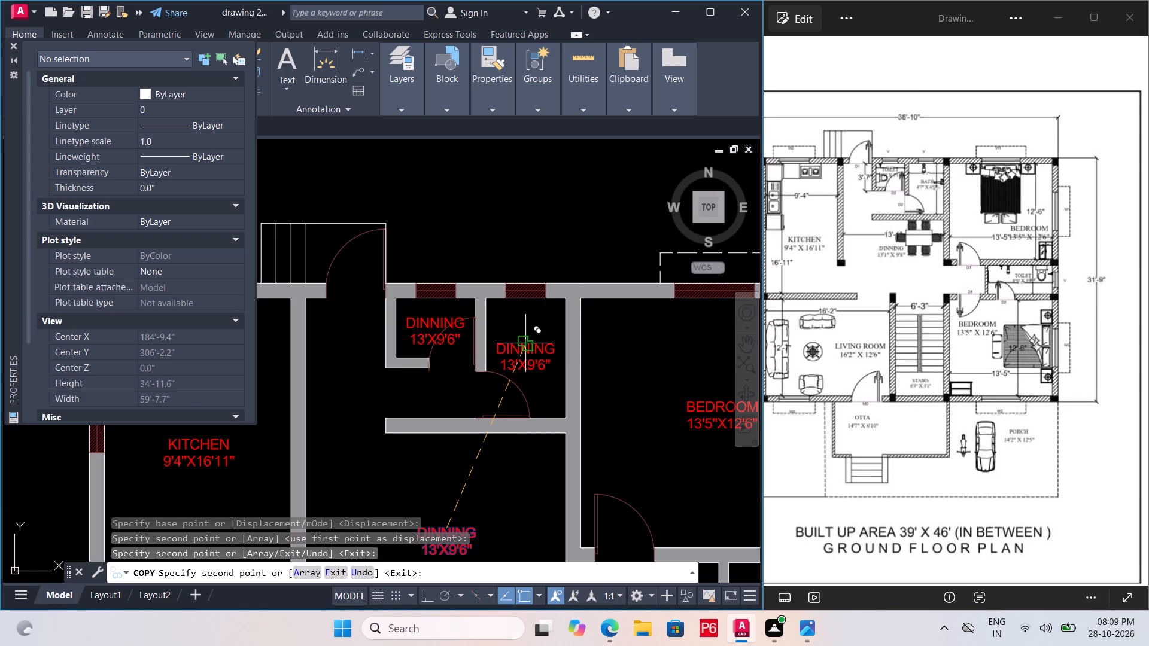
key(ctrl+s)
key(ctrl+s)
key(ctrl+s)
key(ctrl+s)
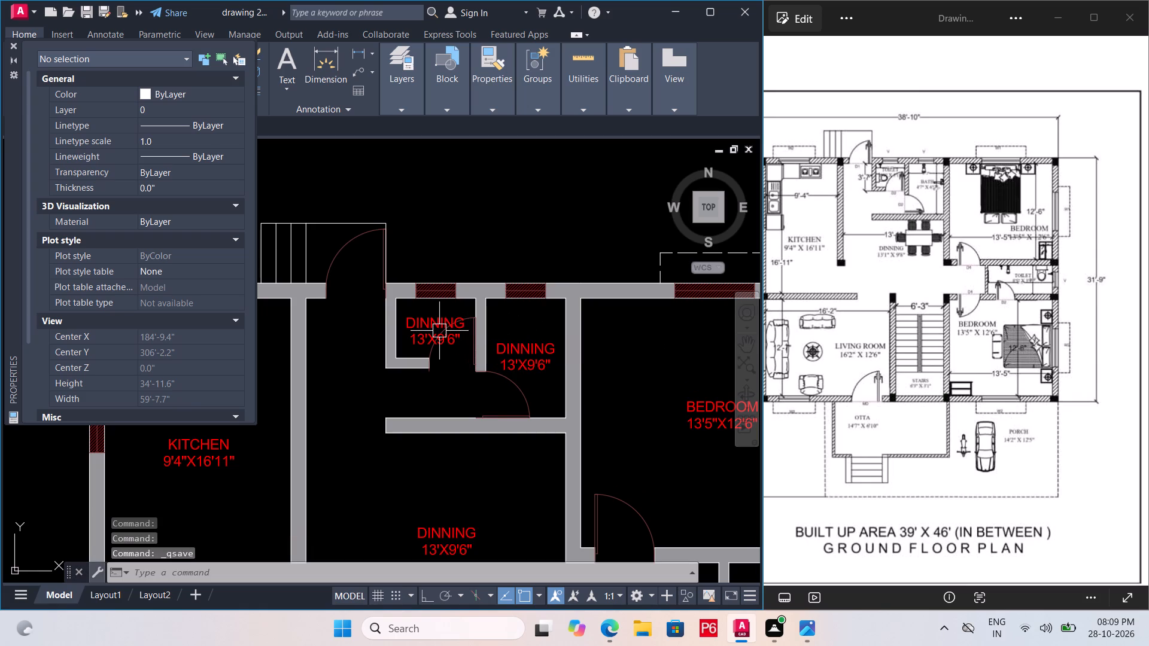
Replace the copied DINNING label text in the small room nearest the rear entrance door with TOILET.
double_click(439, 331)
scroll(452, 345, up, 3)
click(492, 337)
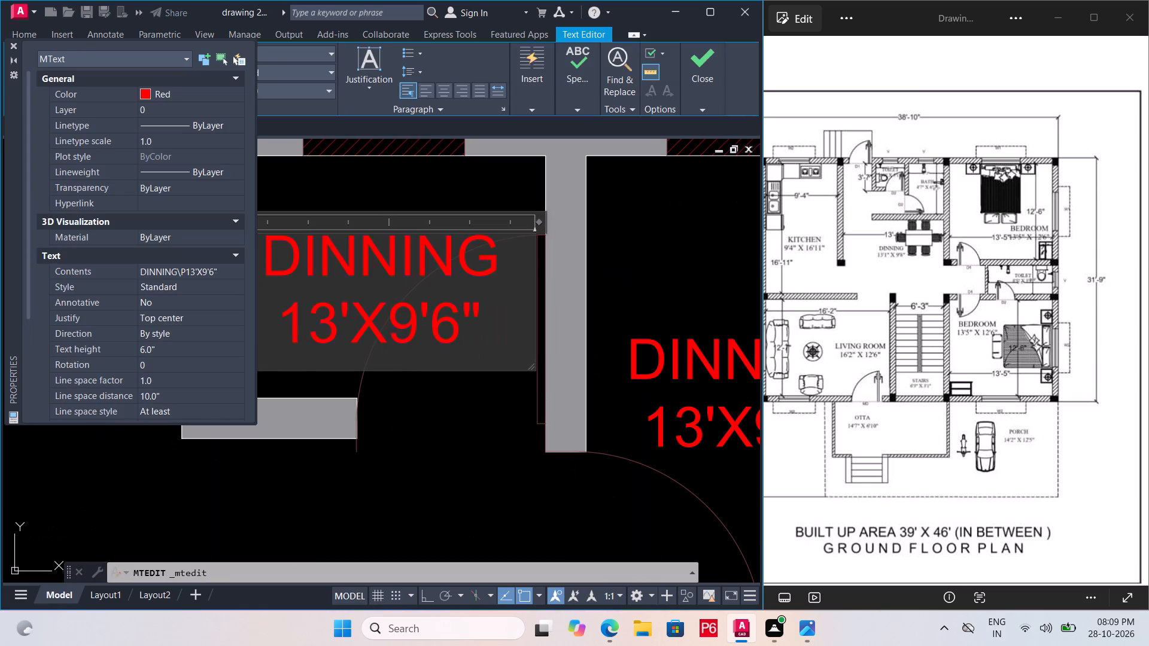
key(BackSpace)
key(BackSpace)
key(BackSpace)
key(BackSpace)
key(BackSpace)
key(BackSpace)
key(BackSpace)
key(BackSpace)
key(BackSpace)
key(BackSpace)
key(BackSpace)
key(BackSpace)
key(BackSpace)
key(BackSpace)
key(BackSpace)
key(BackSpace)
key(BackSpace)
key(BackSpace)
key(BackSpace)
key(BackSpace)
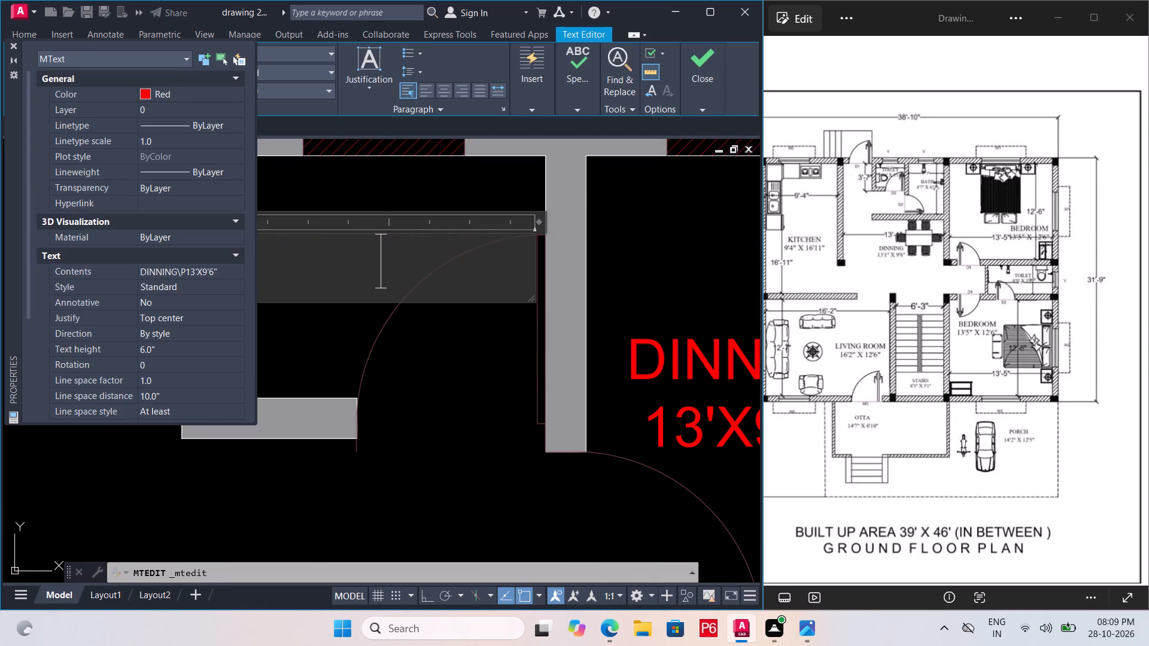
text(TOI)
text(LET)
click(630, 282)
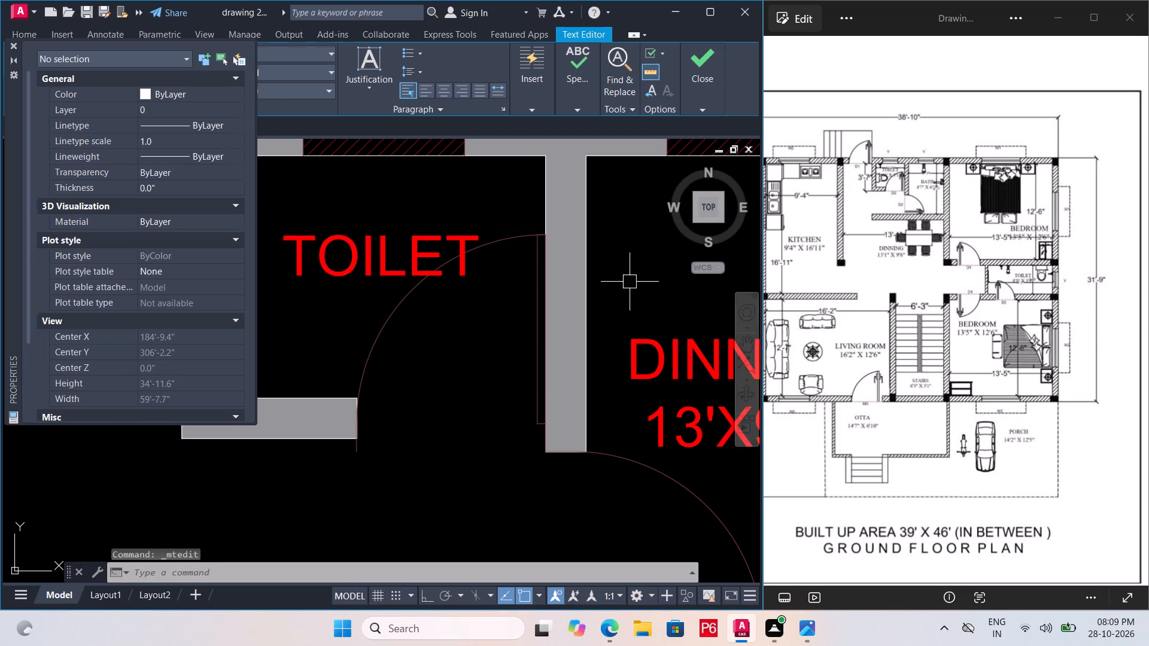
Replace the copied DINNING label text in the room beside the rear toilet with BATHROOM.
scroll(445, 298, down, 2)
double_click(574, 336)
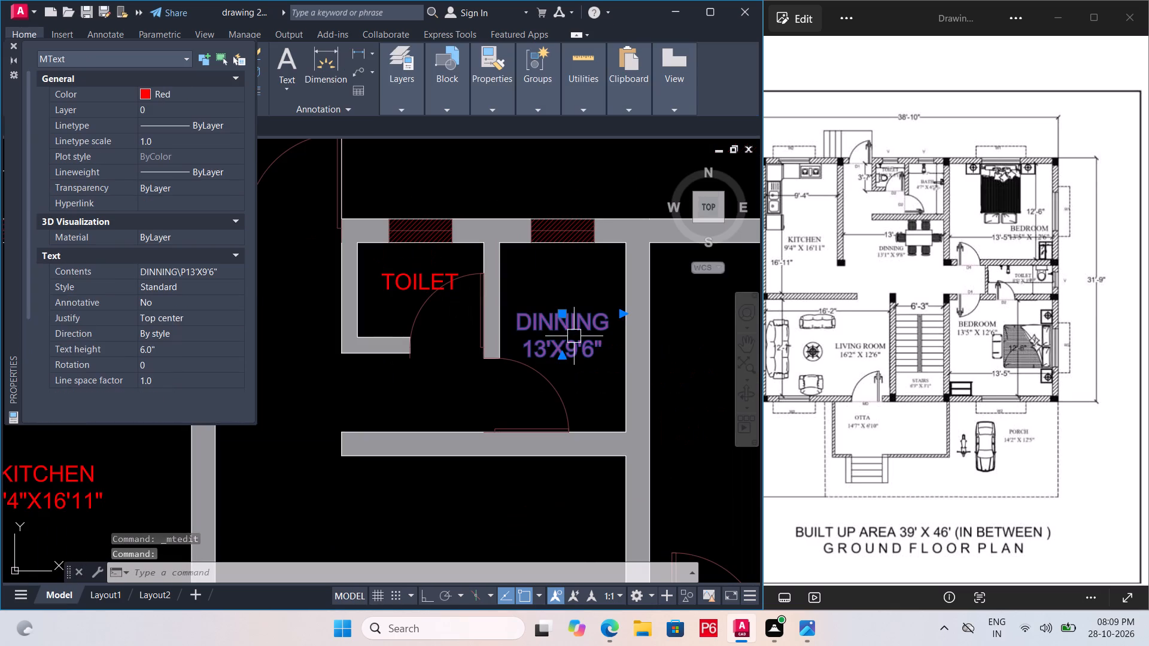
click(607, 356)
key(BackSpace)
key(BackSpace)
key(BackSpace)
key(BackSpace)
key(BackSpace)
key(BackSpace)
key(BackSpace)
key(BackSpace)
key(BackSpace)
key(BackSpace)
key(BackSpace)
key(BackSpace)
key(BackSpace)
key(BackSpace)
key(BackSpace)
key(BackSpace)
key(BackSpace)
key(BackSpace)
key(BackSpace)
key(BackSpace)
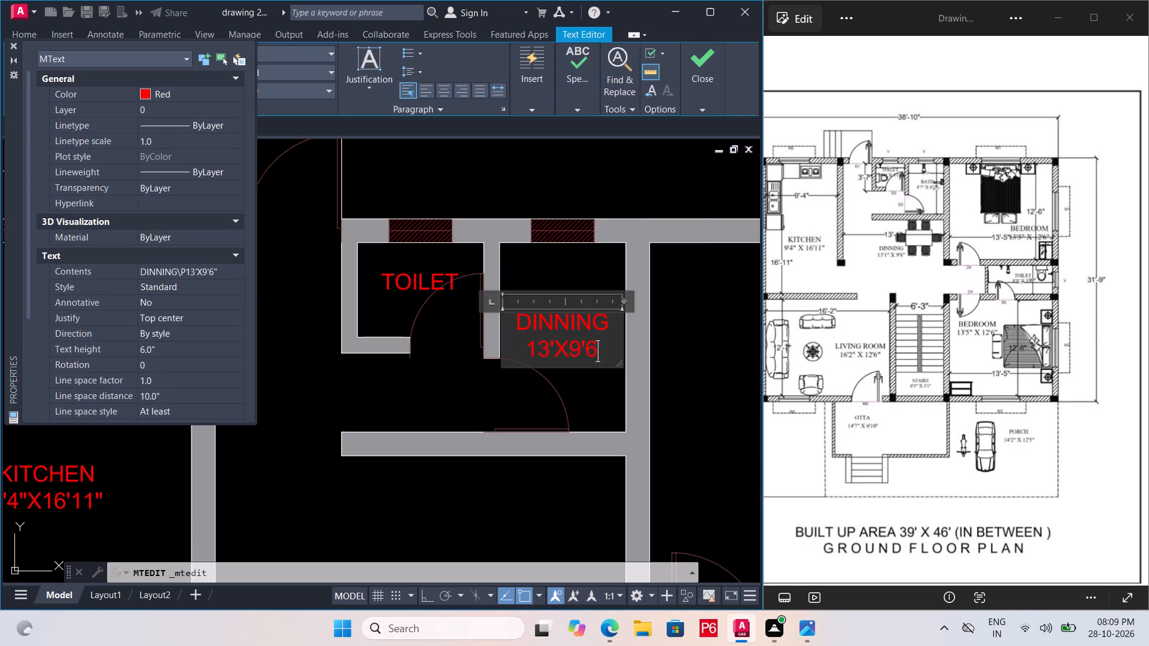
key(n)
key(BackSpace)
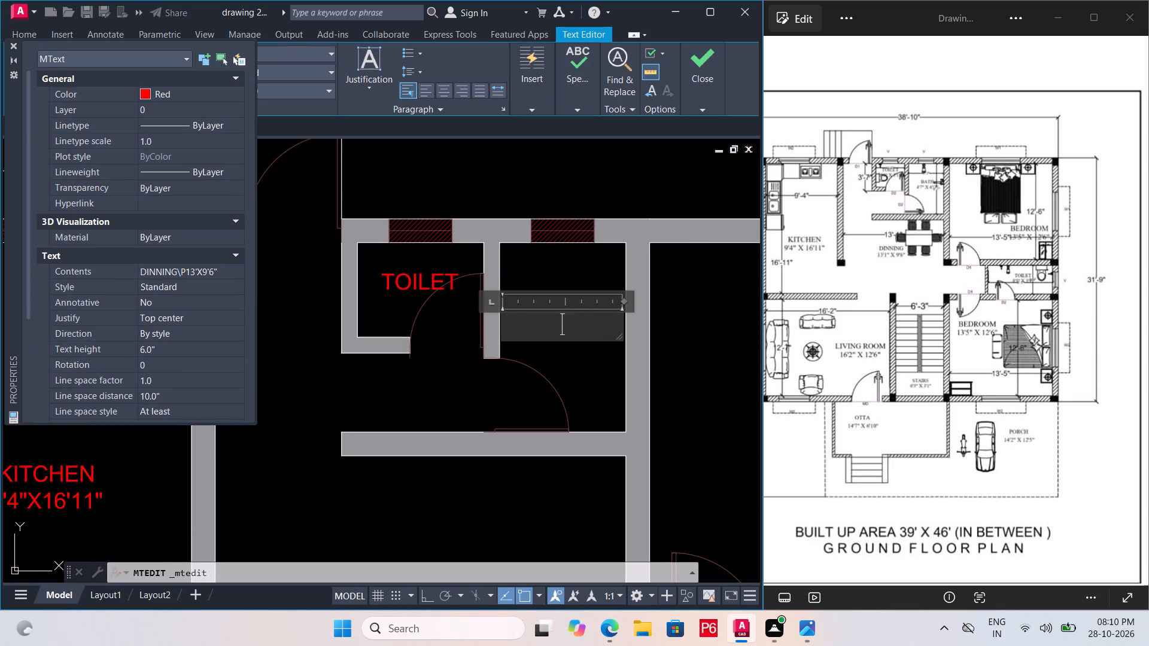
text(BATHROOM)
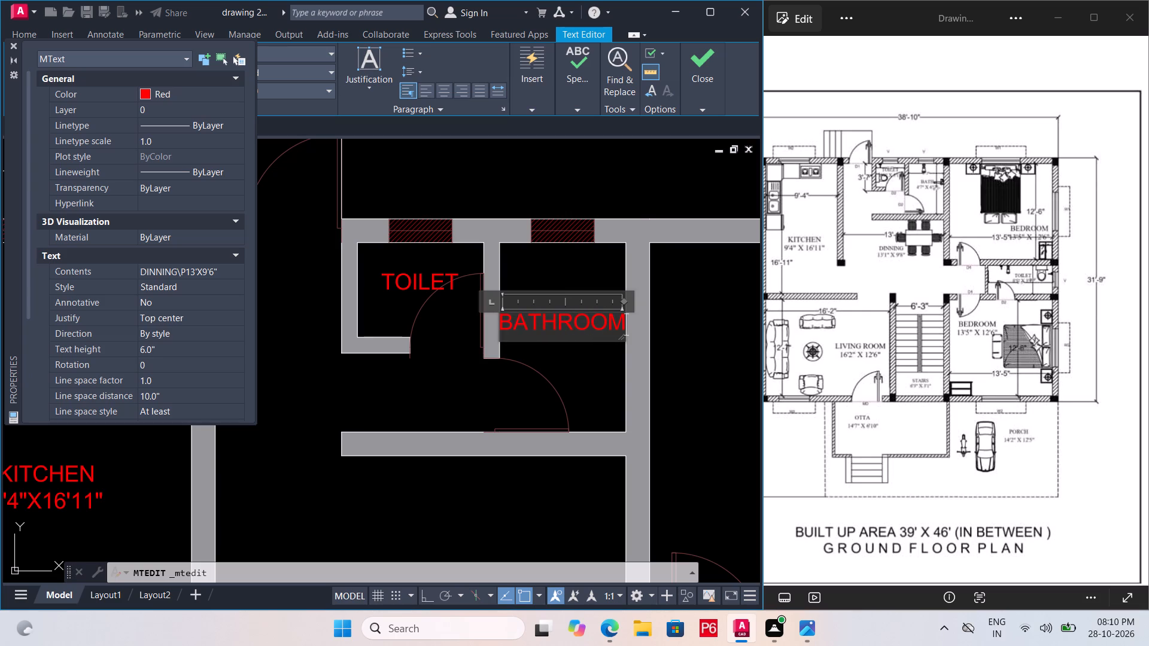
click(673, 345)
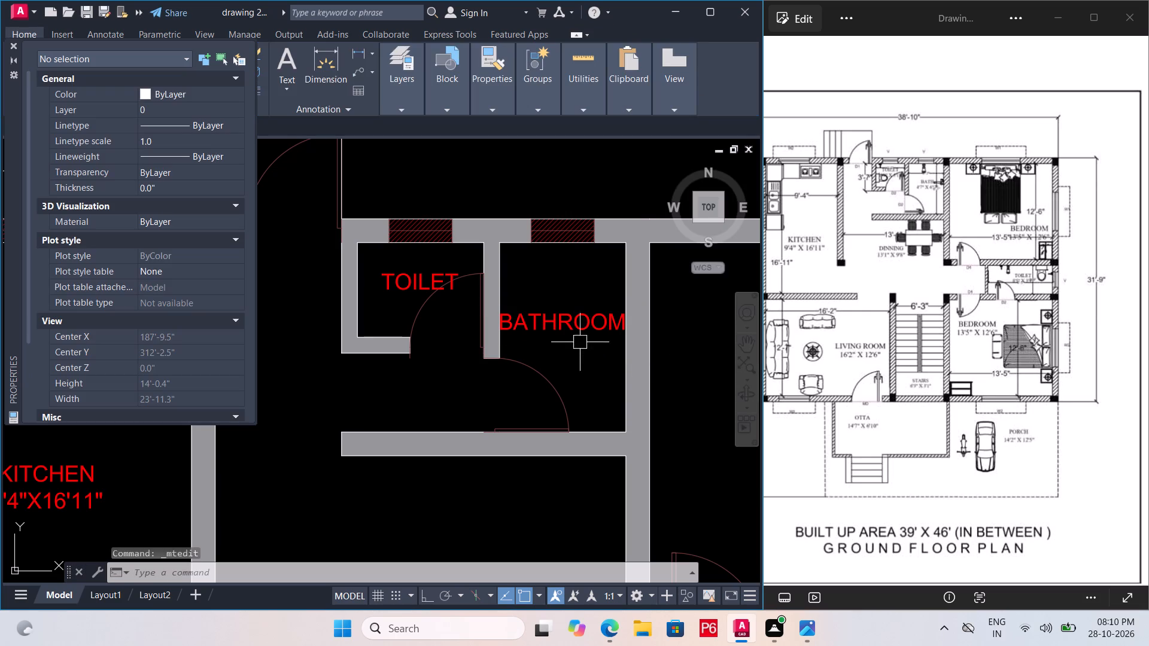
Measure the rear toilet beside the bathroom and add 6'X3' as the second line of its TOILET label.
click(595, 105)
click(598, 130)
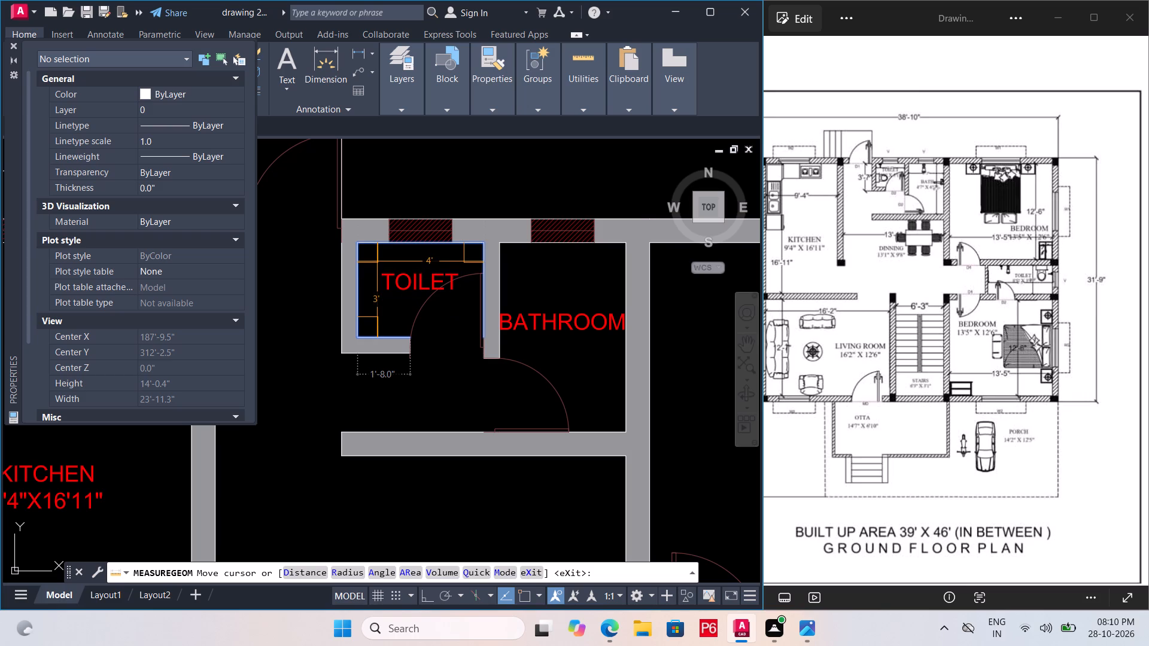
key(space)
double_click(423, 290)
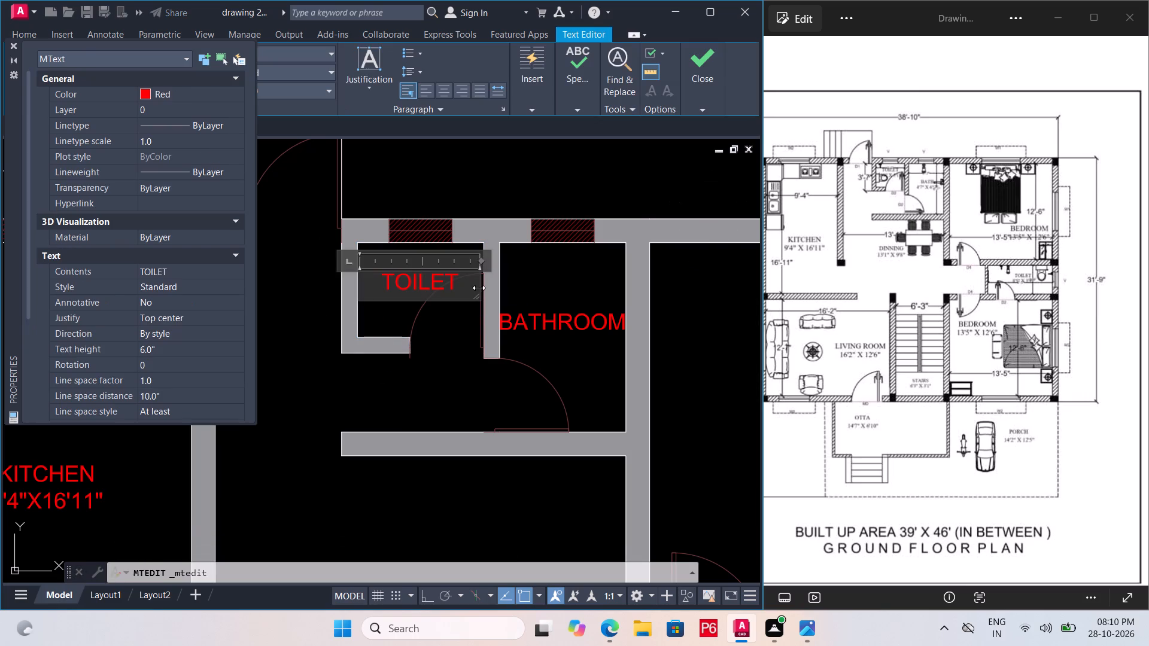
click(472, 284)
key(BackSpace)
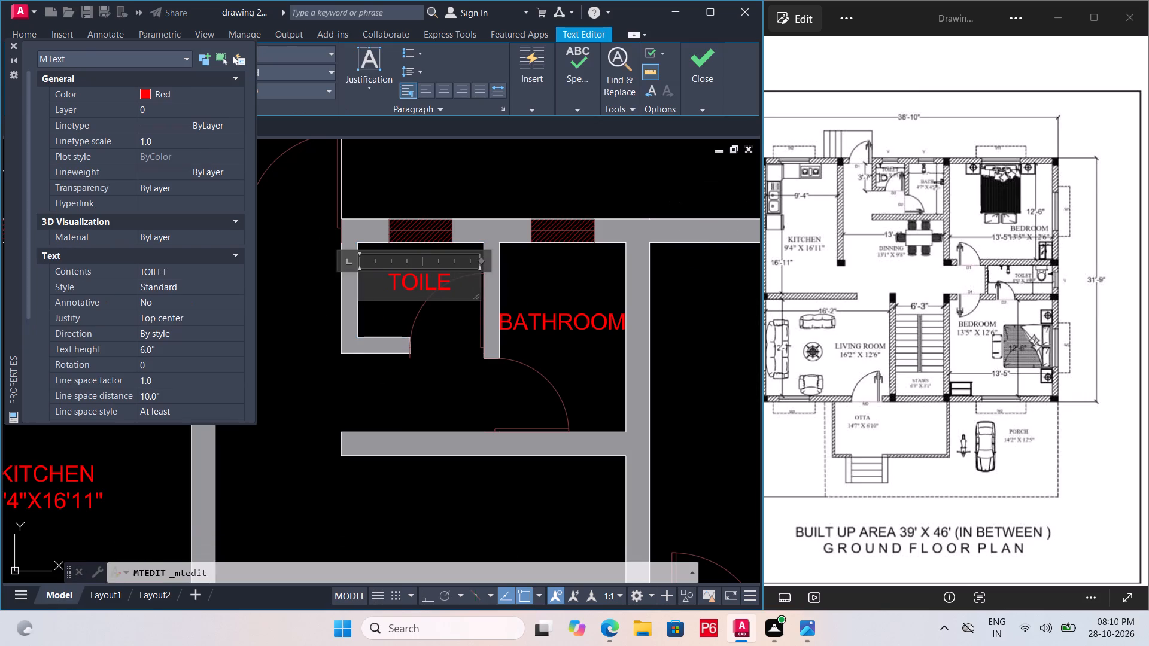
key(t)
key(Return)
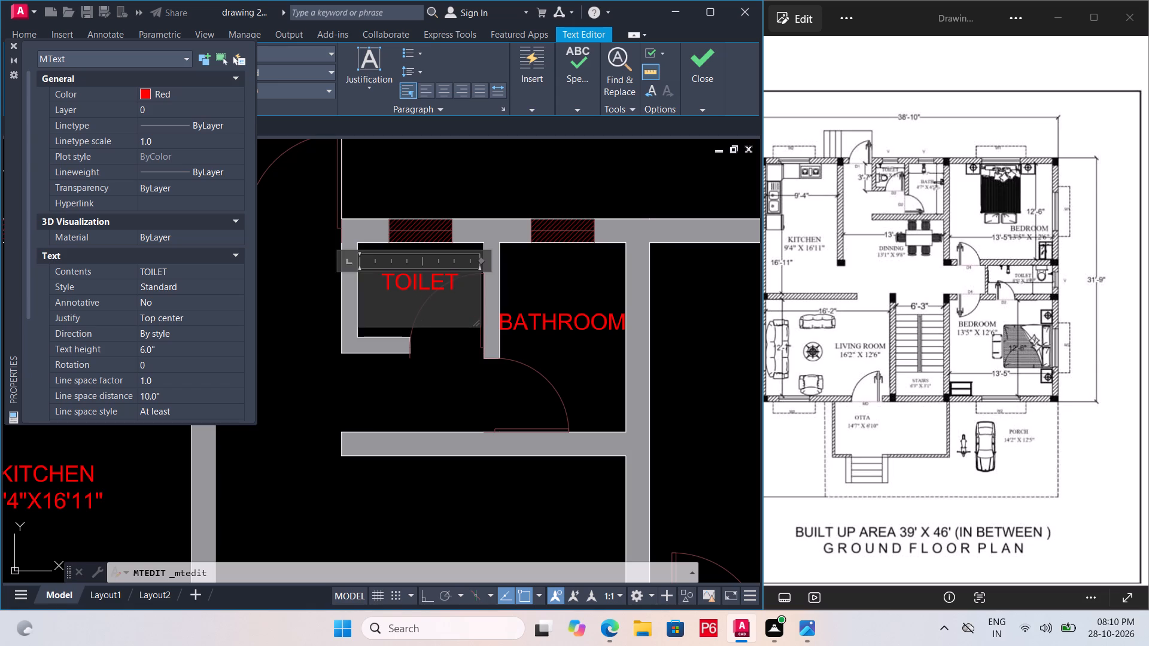
text(6')
text(X3)
key(apostrophe)
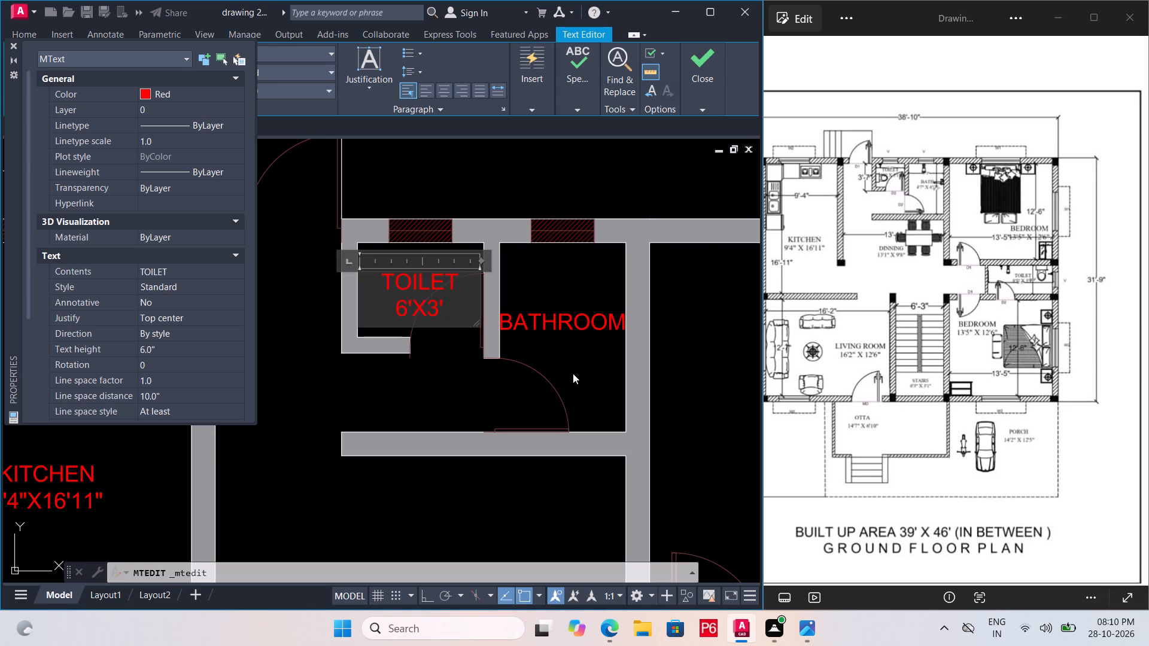
click(573, 370)
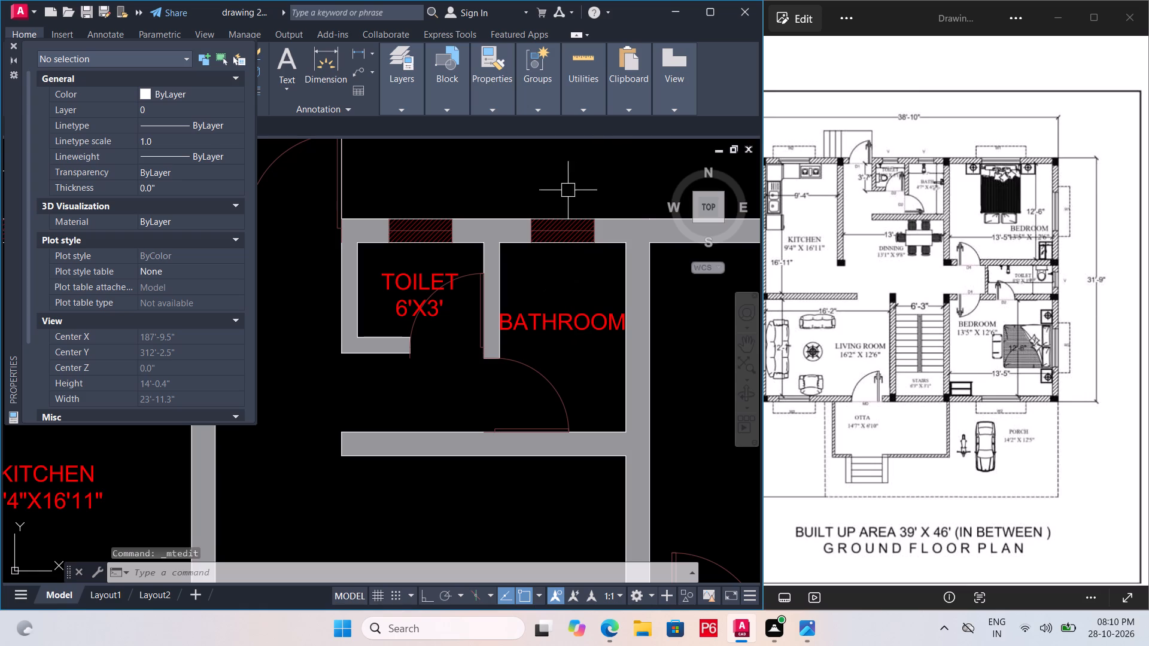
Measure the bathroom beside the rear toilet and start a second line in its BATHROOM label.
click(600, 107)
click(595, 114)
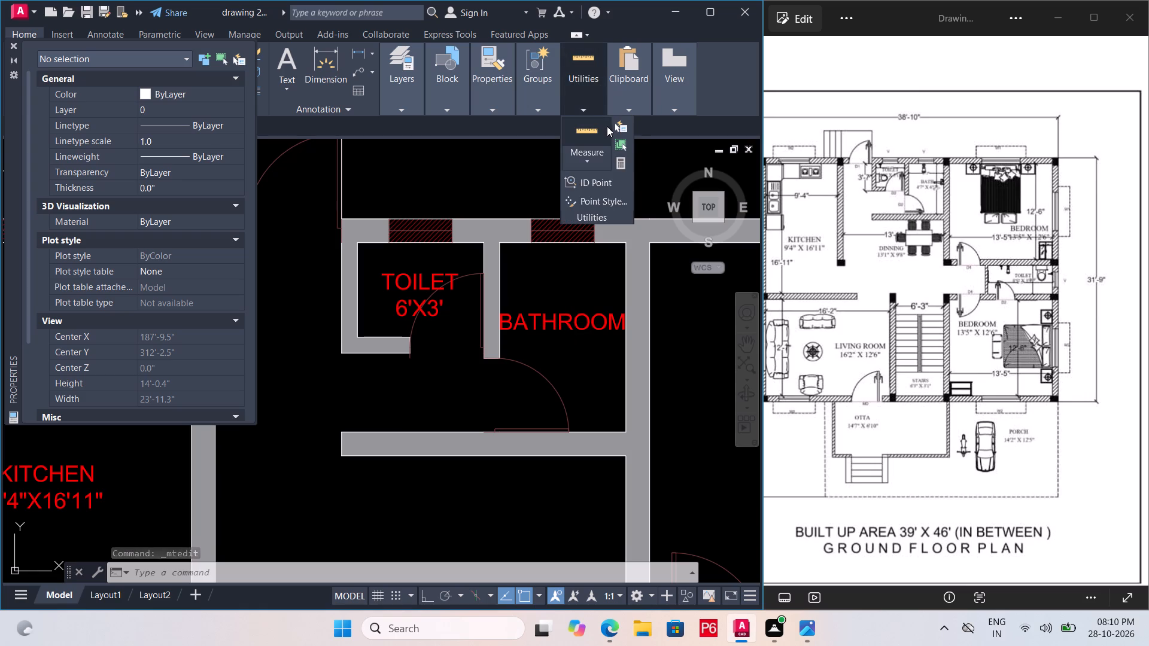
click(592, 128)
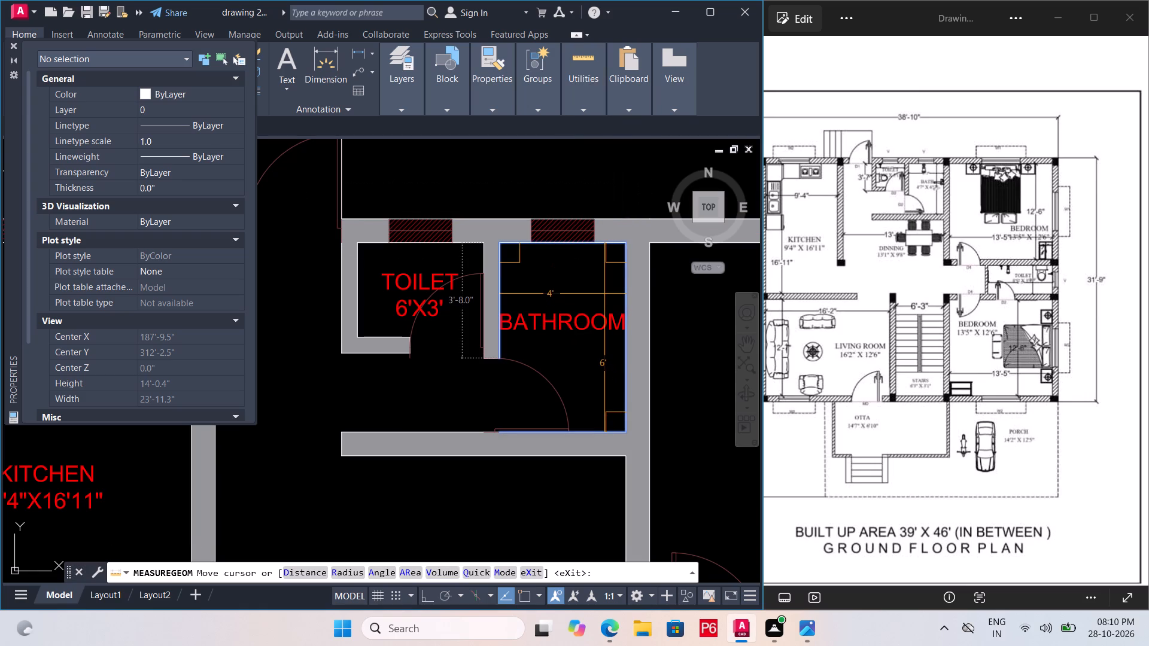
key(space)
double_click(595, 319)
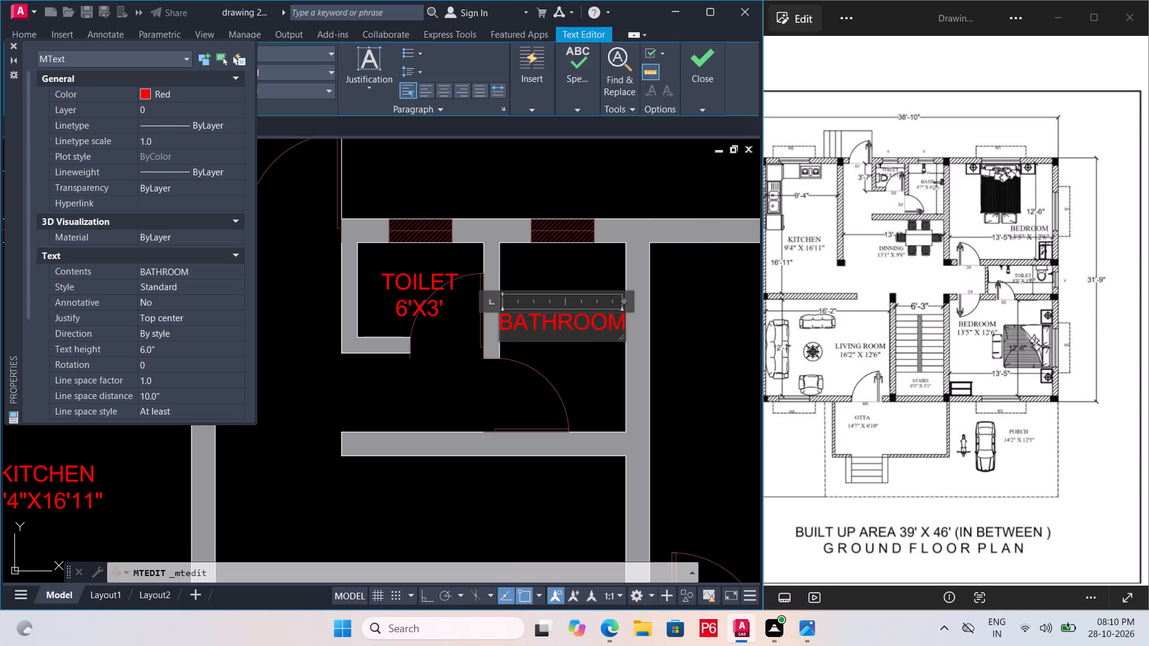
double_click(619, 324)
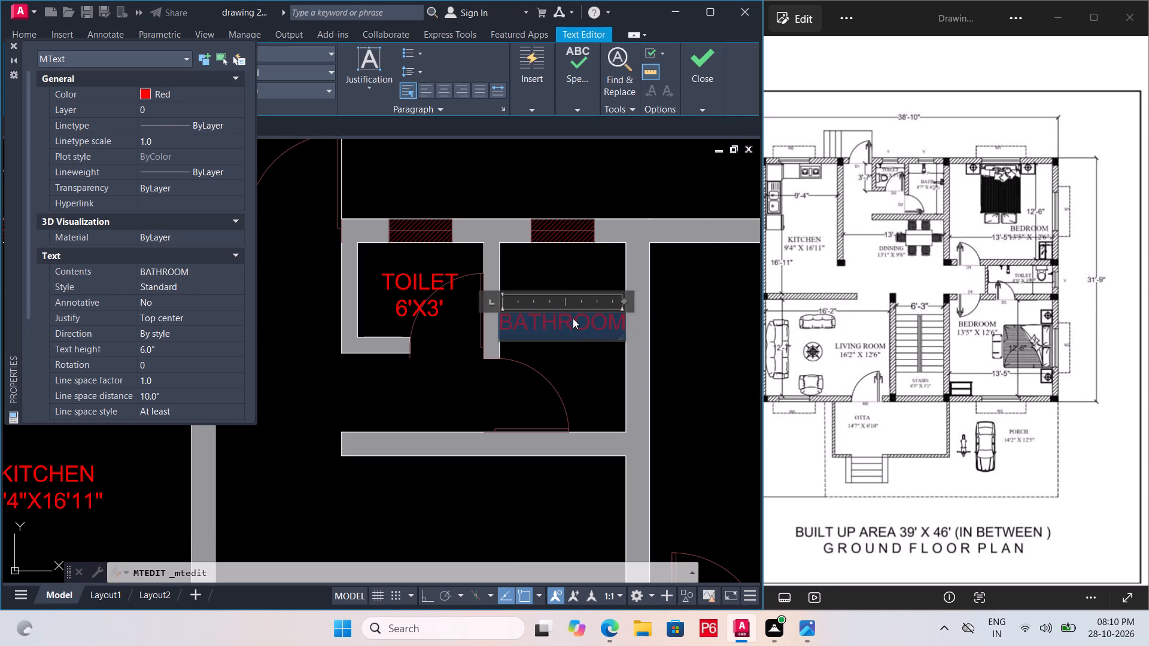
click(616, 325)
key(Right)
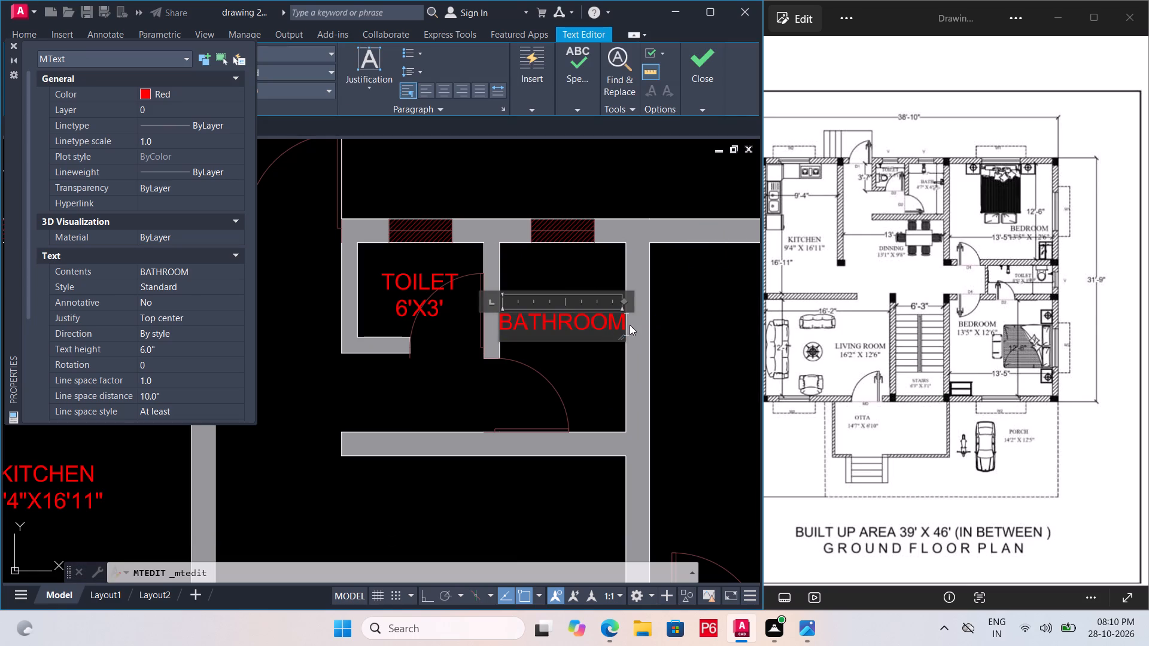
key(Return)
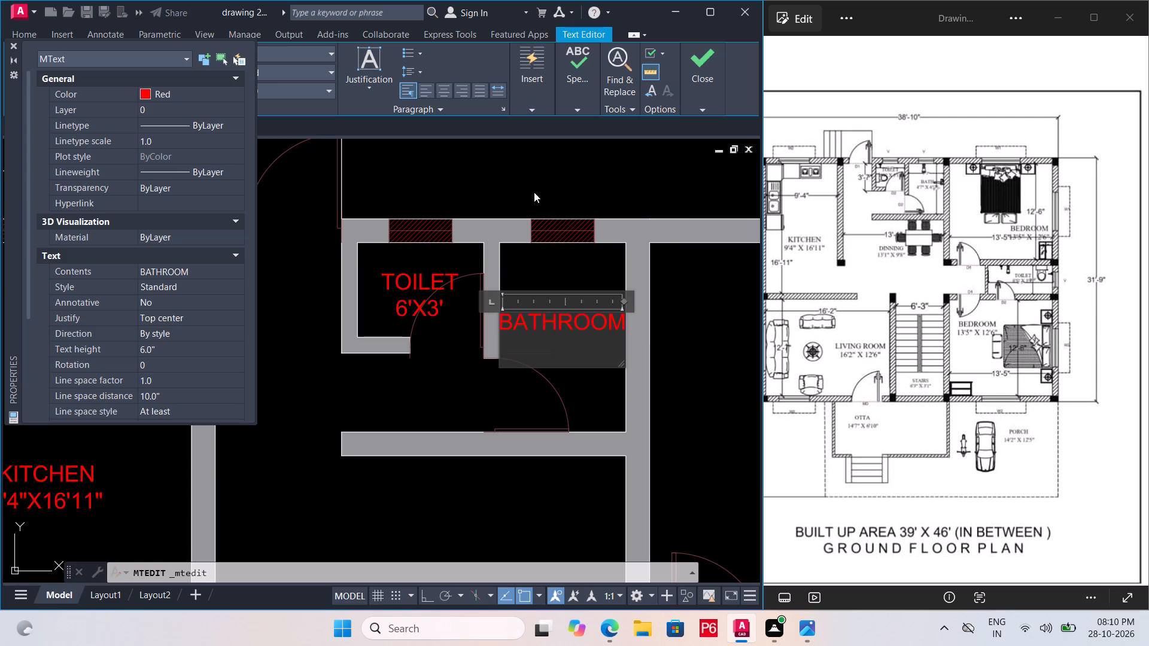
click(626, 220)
Measure the bathroom's width and length again and add 4'X6' as the second line of its BATHROOM label.
click(592, 114)
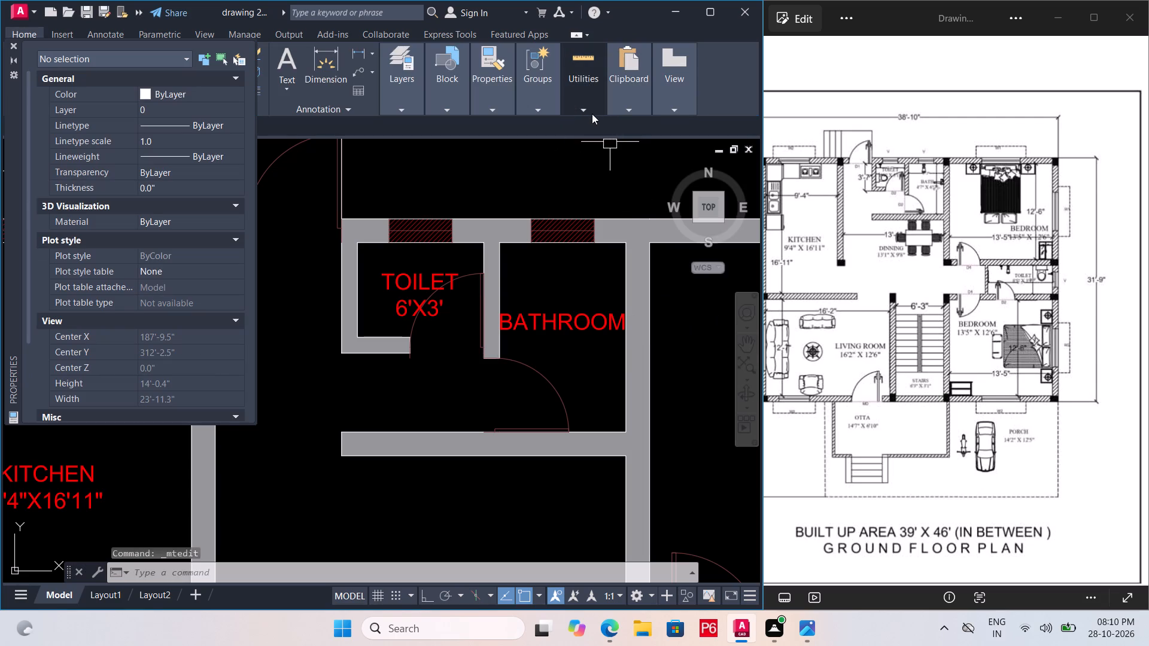
click(583, 134)
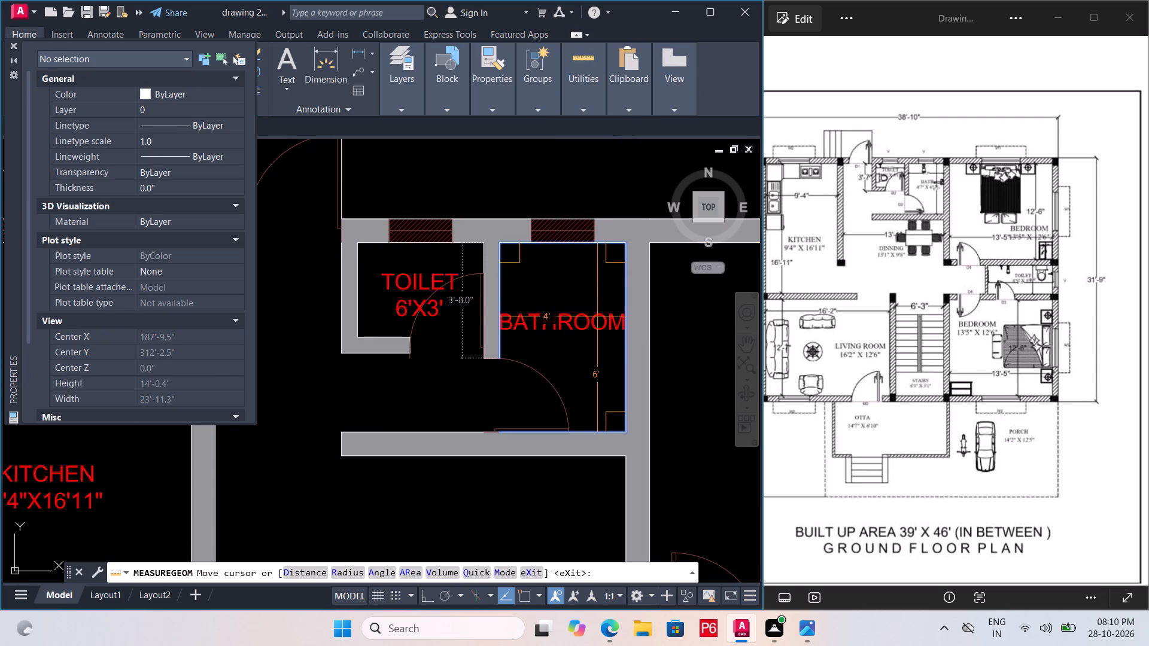
key(space)
double_click(592, 316)
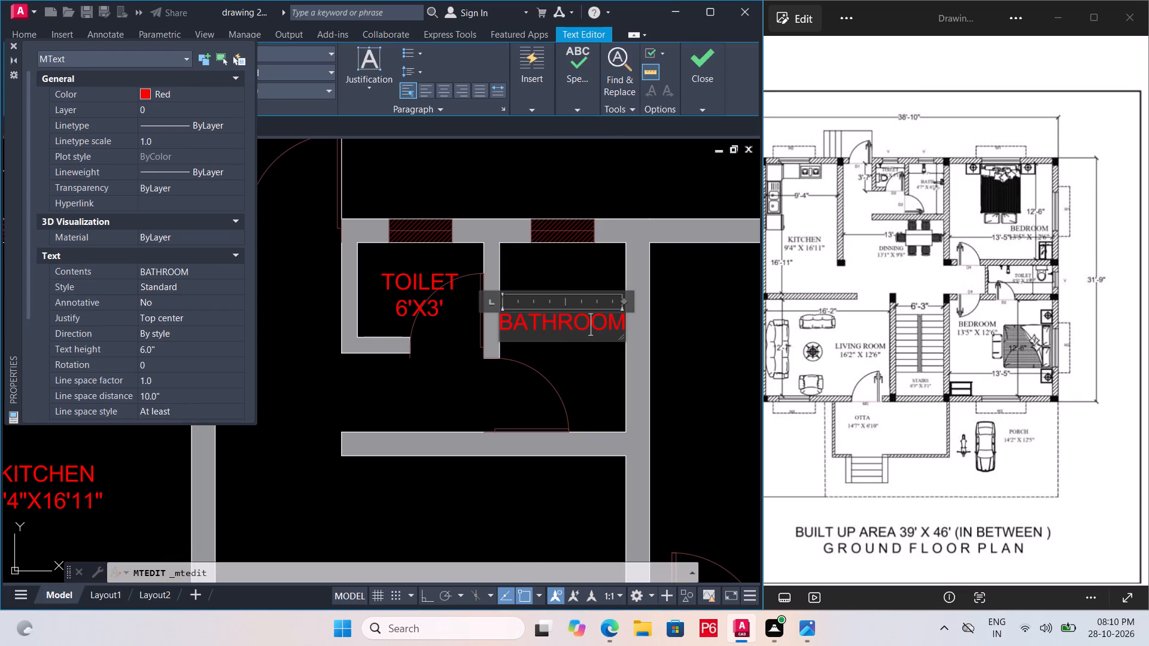
key(Right)
key(Right)
key(Right)
key(Right)
key(Right)
key(Right)
key(Right)
key(Return)
text(4')
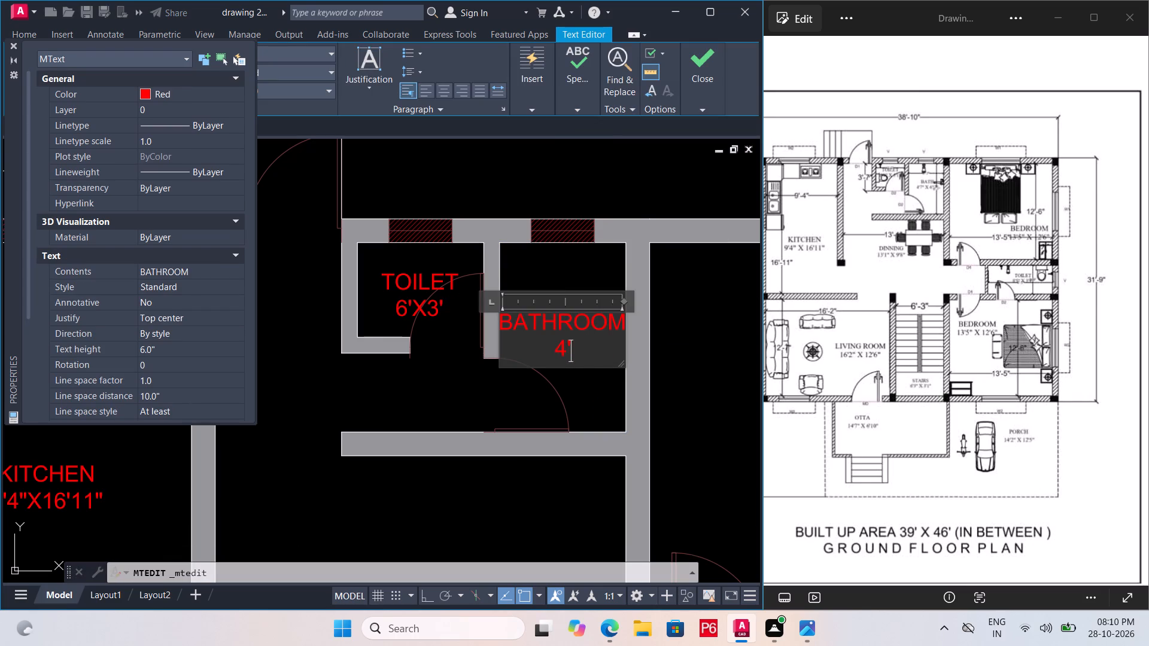
text(X6')
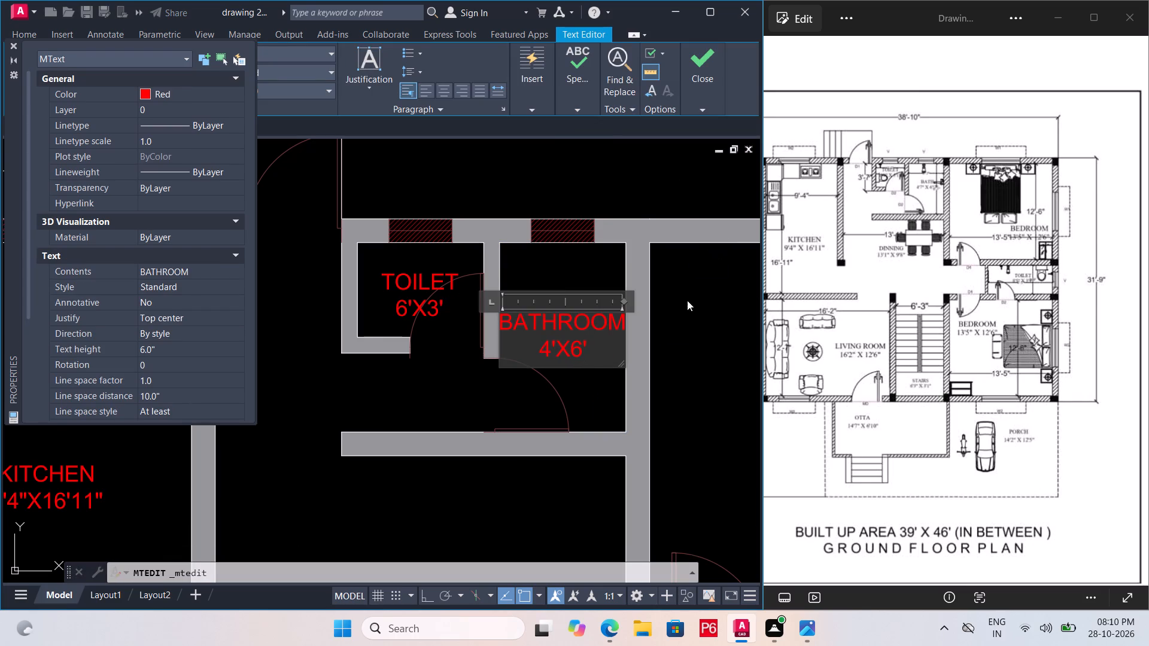
drag(687, 300, 682, 303)
Copy the LIVING ROOM label into the front otta and into the open porch area below the front bedroom, and save the drawing.
scroll(323, 304, down, 3)
scroll(434, 356, up, 1)
middle_drag(461, 342, 580, 261)
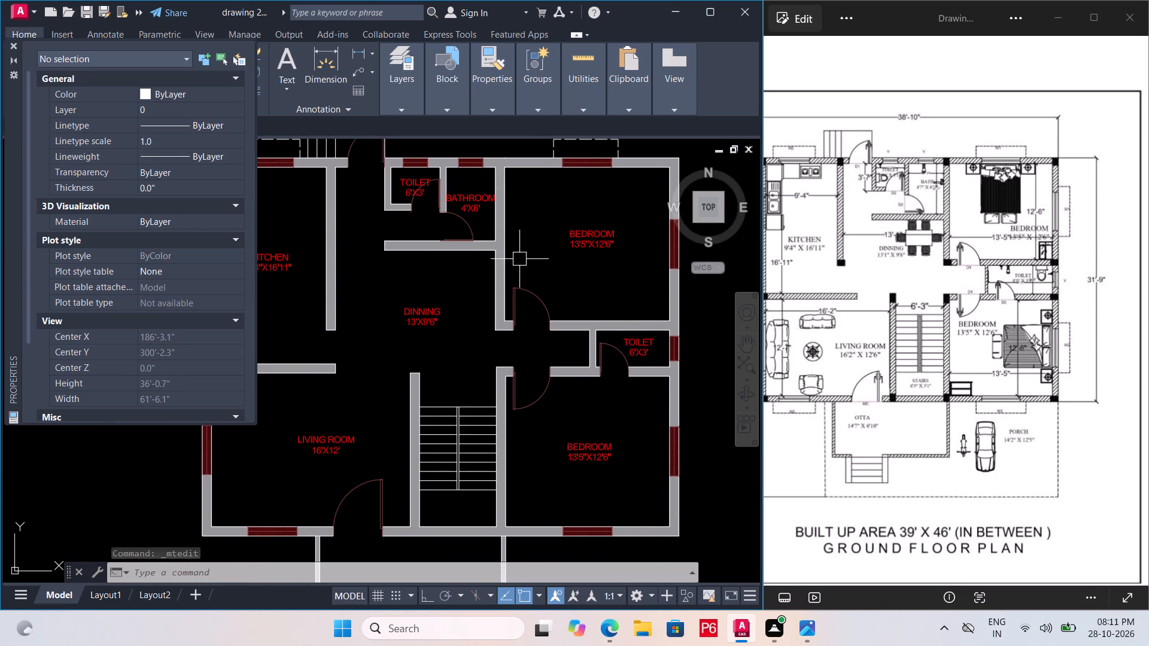
scroll(607, 306, down, 1)
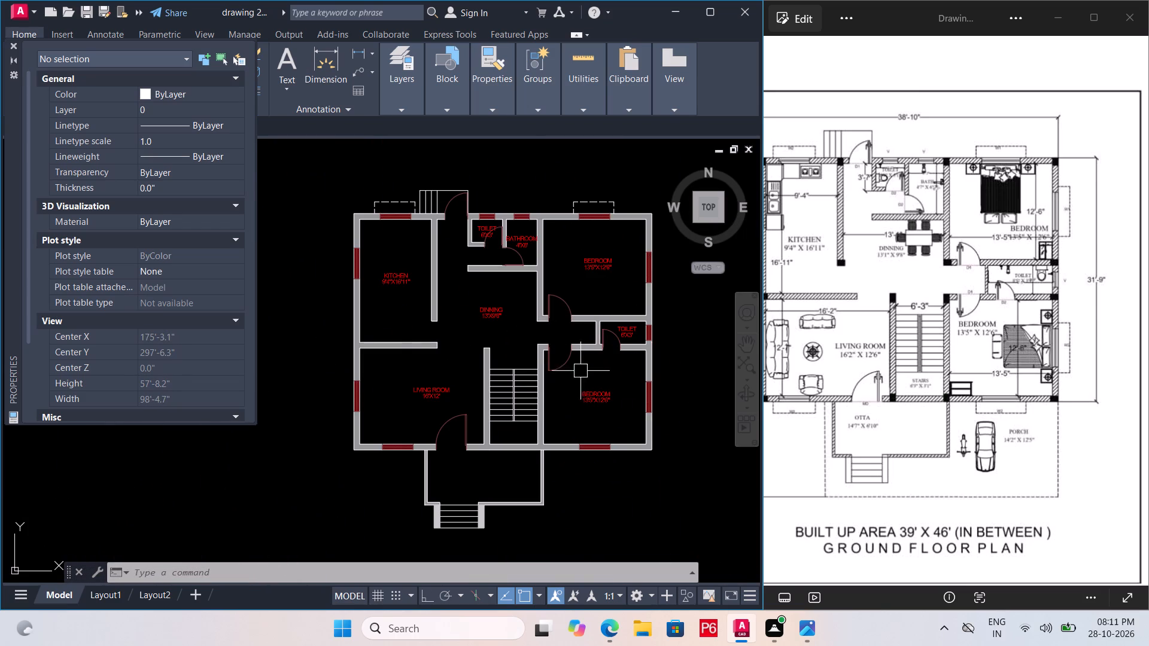
scroll(419, 355, down, 1)
scroll(421, 390, up, 2)
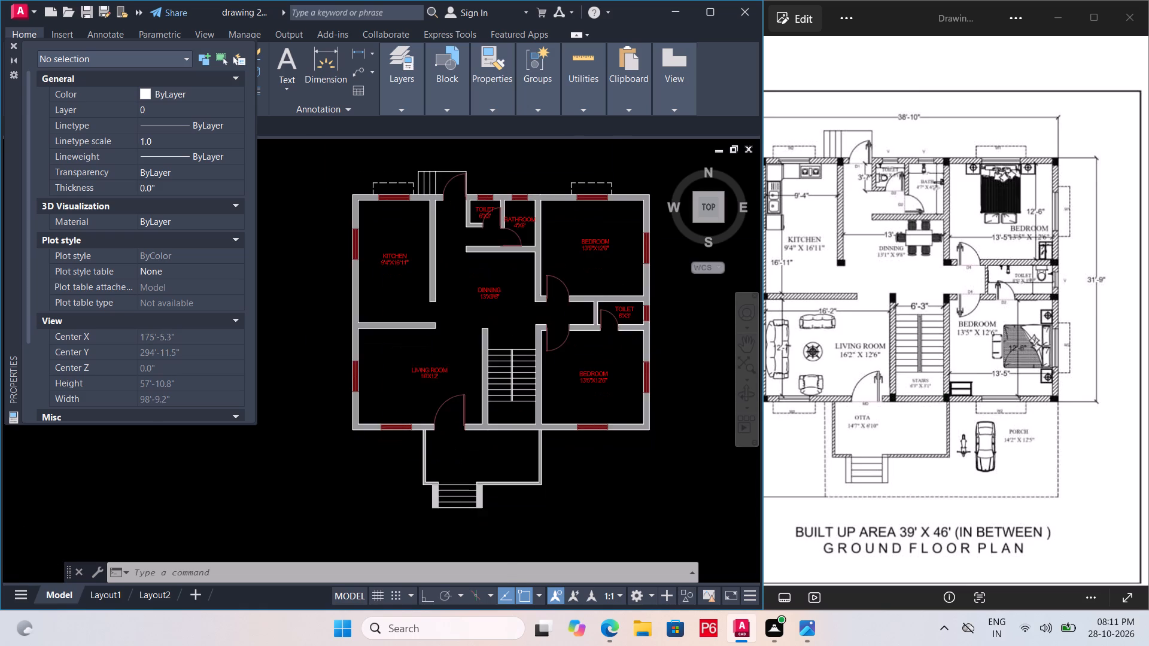
click(435, 378)
text(CO)
key(space)
click(435, 378)
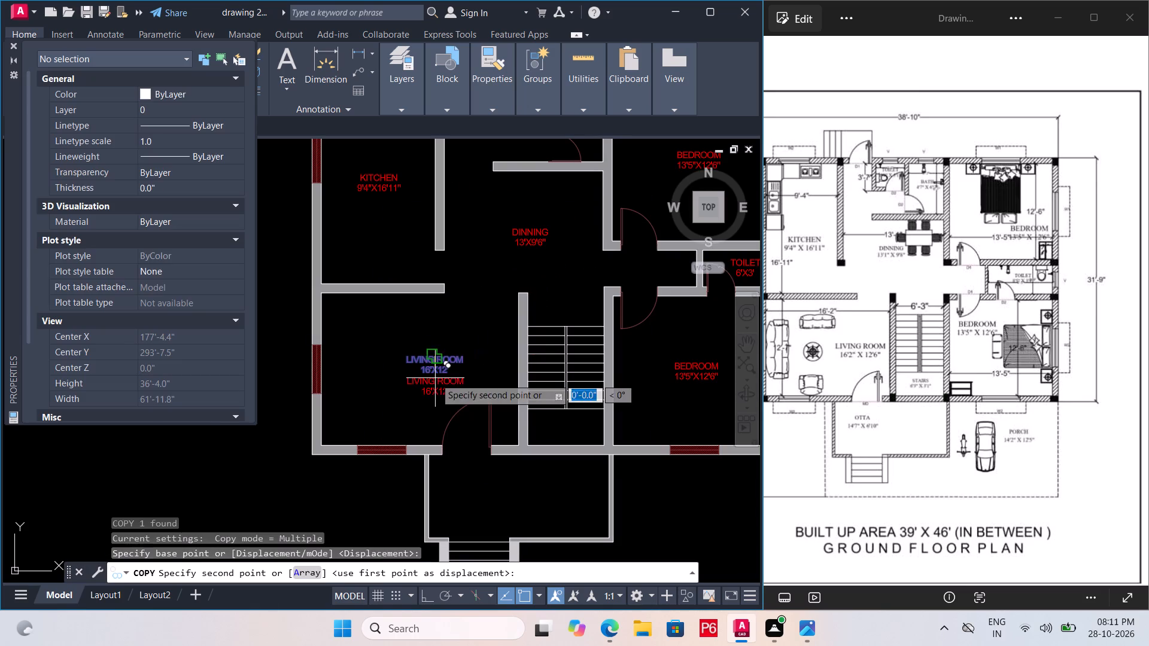
click(512, 497)
scroll(419, 368, down, 1)
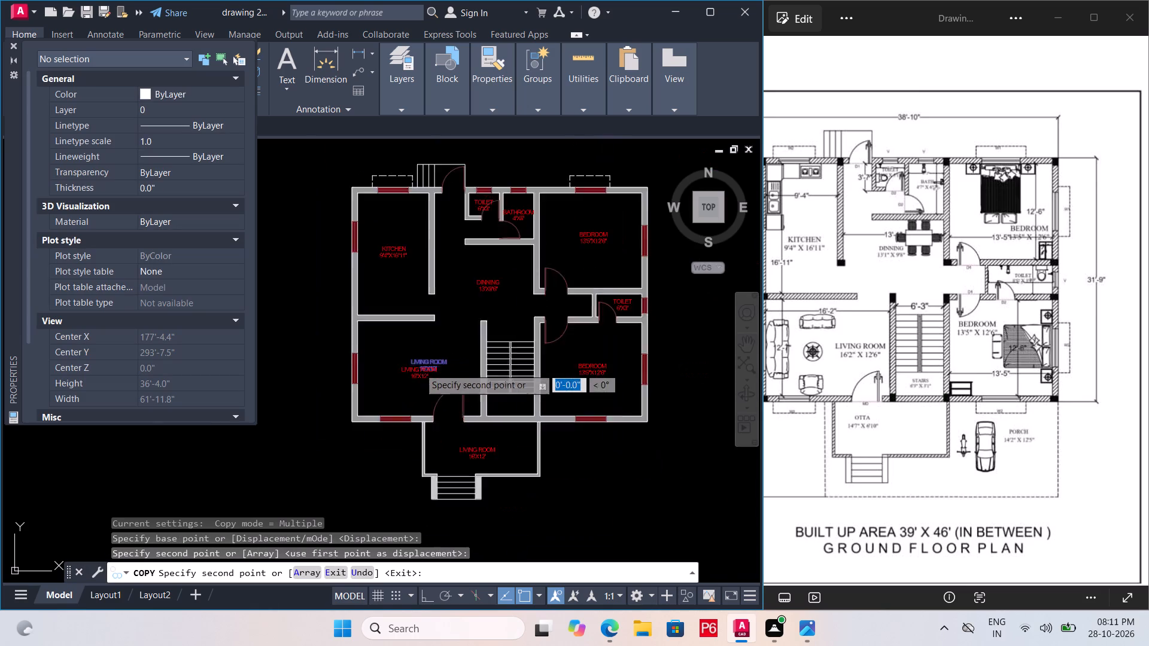
scroll(419, 367, down, 1)
scroll(530, 424, up, 2)
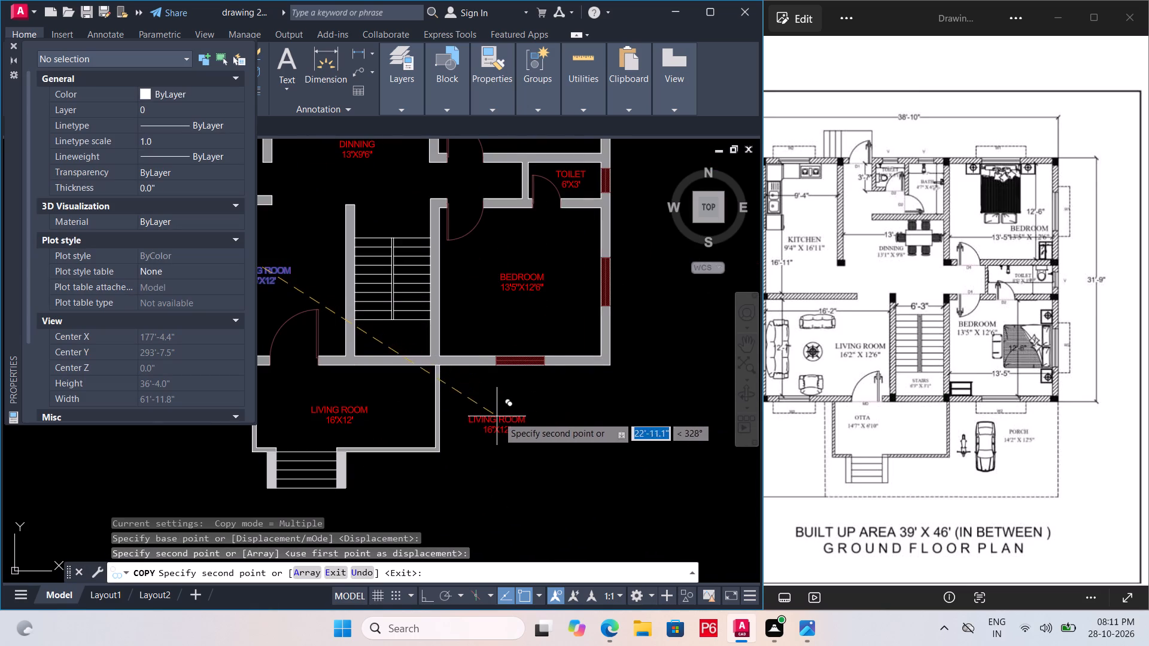
click(524, 413)
key(ctrl+s)
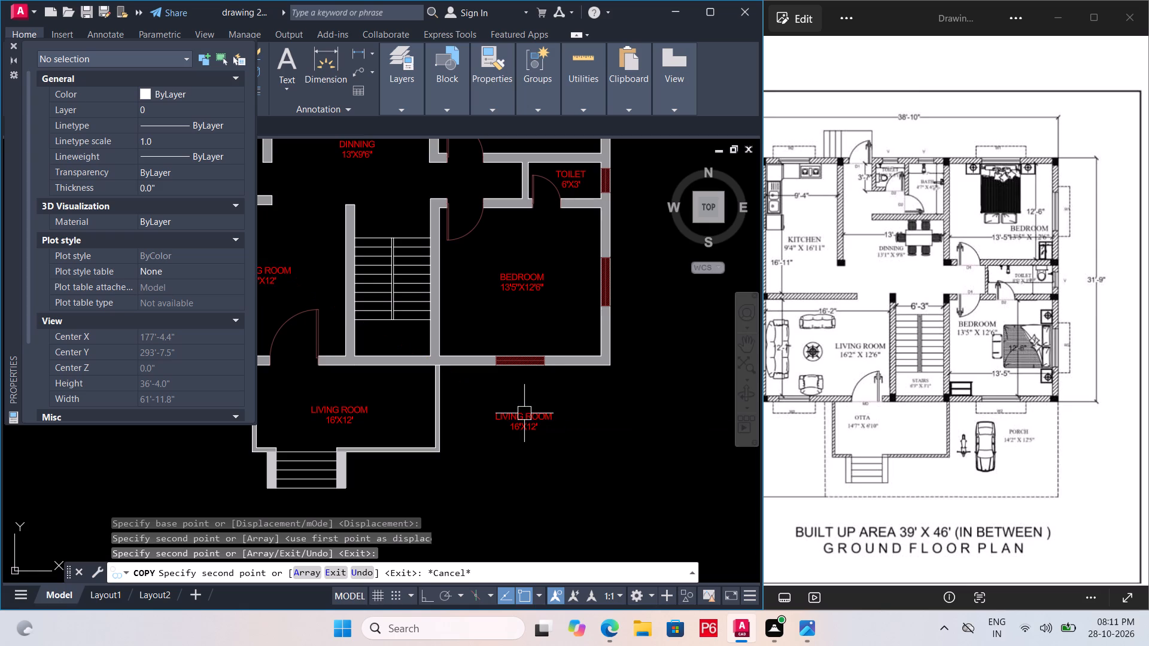
key(ctrl+s)
key(ctrl+s)
key(ctrl+s)
Make text the current layer for the porch boundary lines, abandoning the line already started.
scroll(549, 400, down, 2)
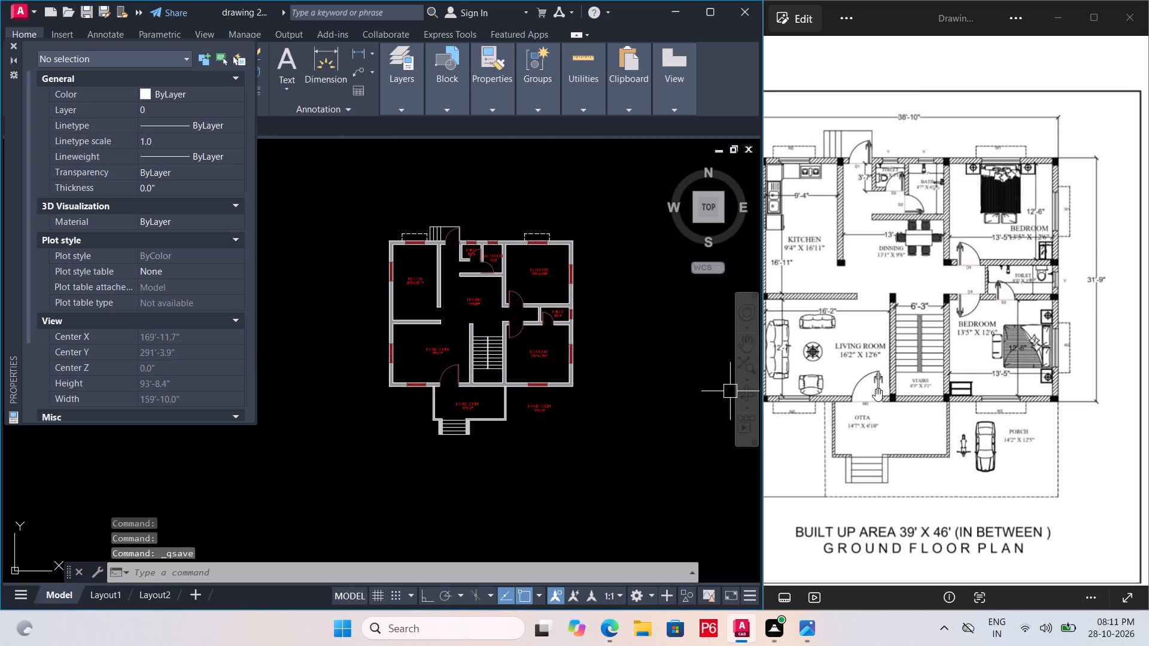
scroll(963, 386, down, 2)
scroll(948, 471, up, 1)
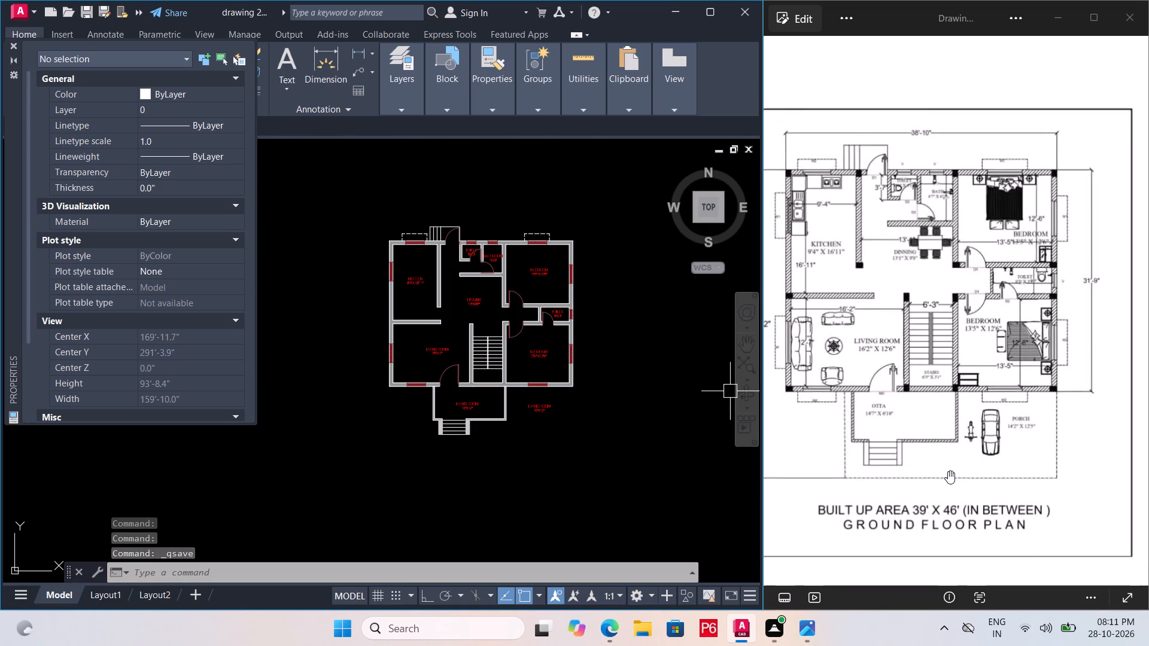
scroll(948, 471, up, 3)
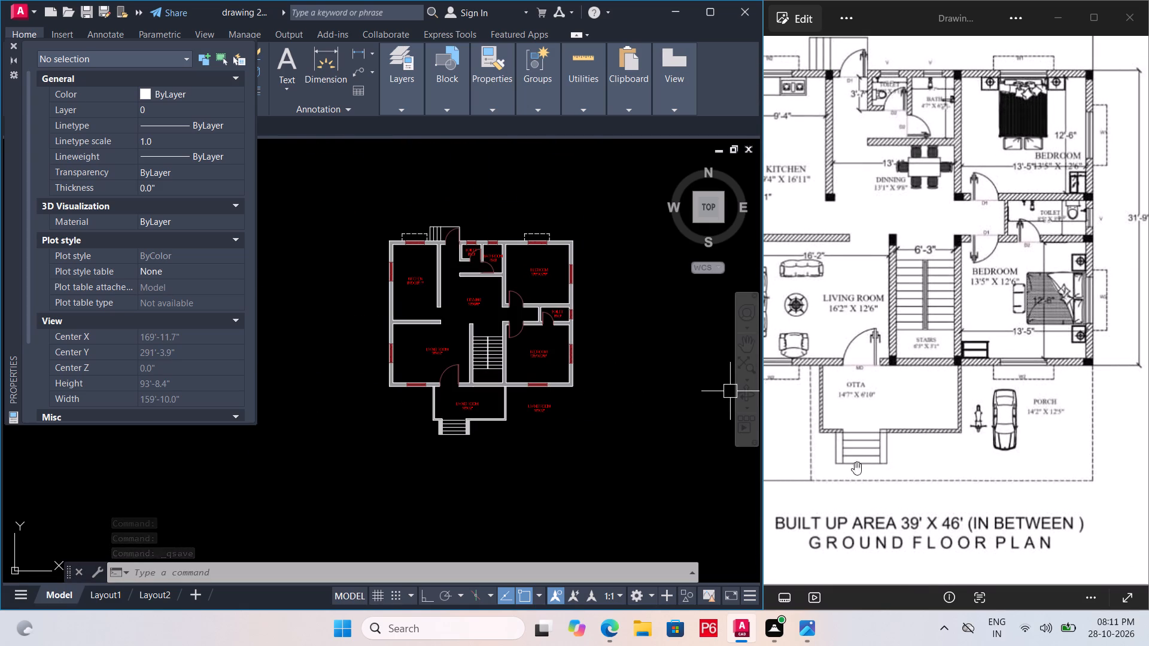
scroll(539, 425, up, 2)
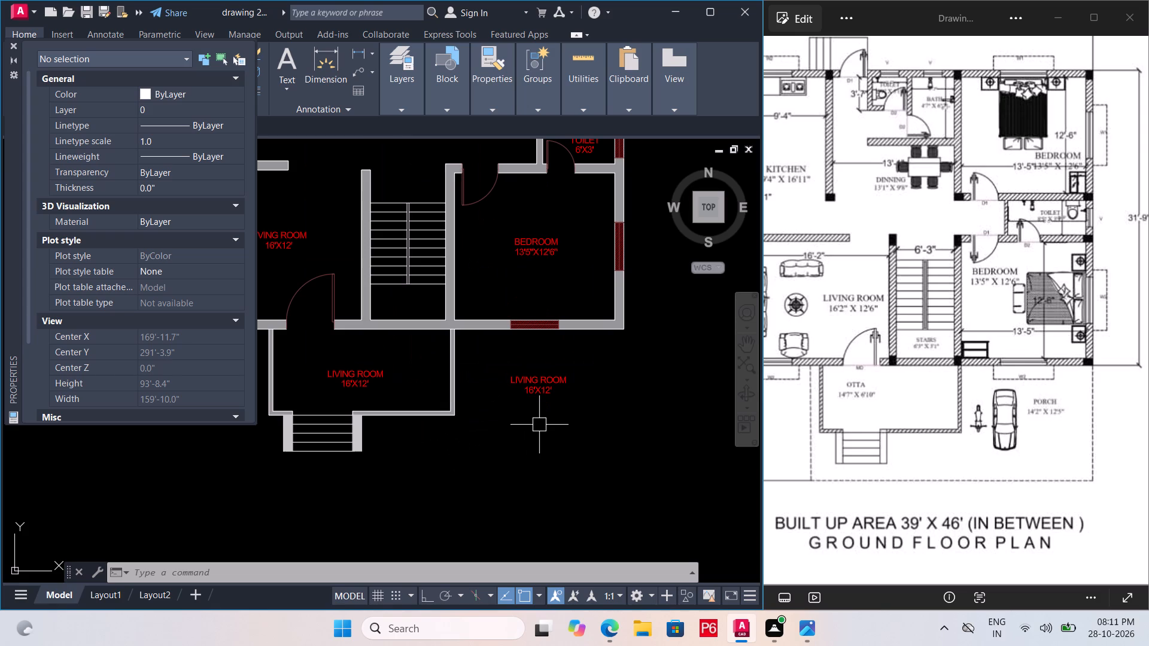
key(l)
key(space)
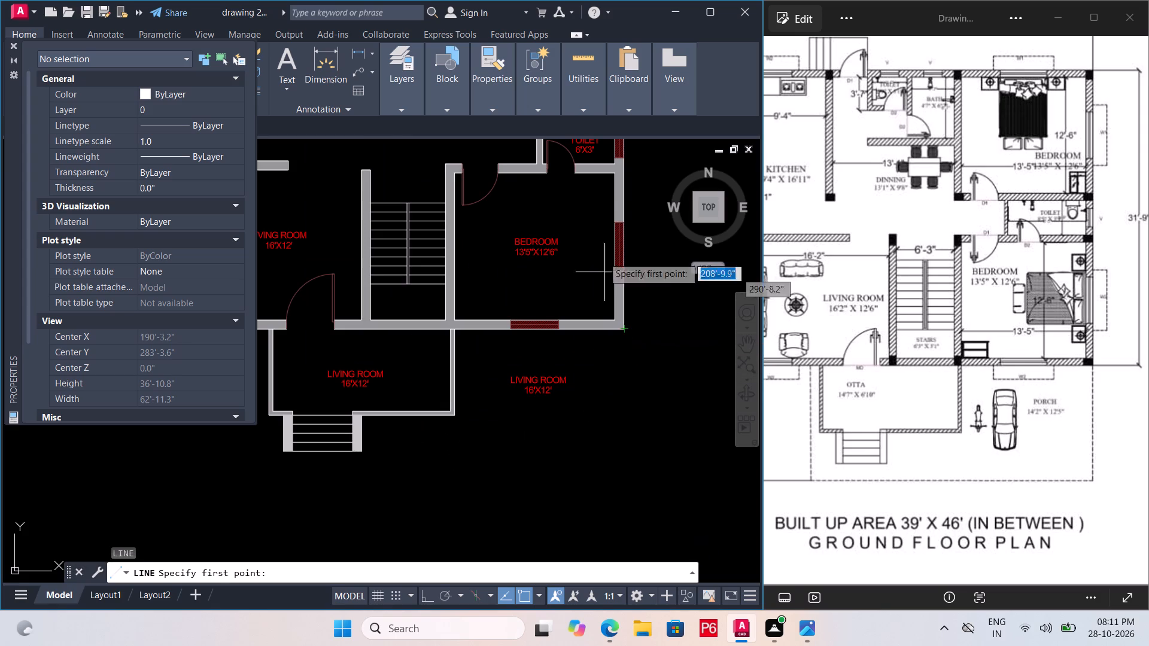
click(397, 102)
click(519, 129)
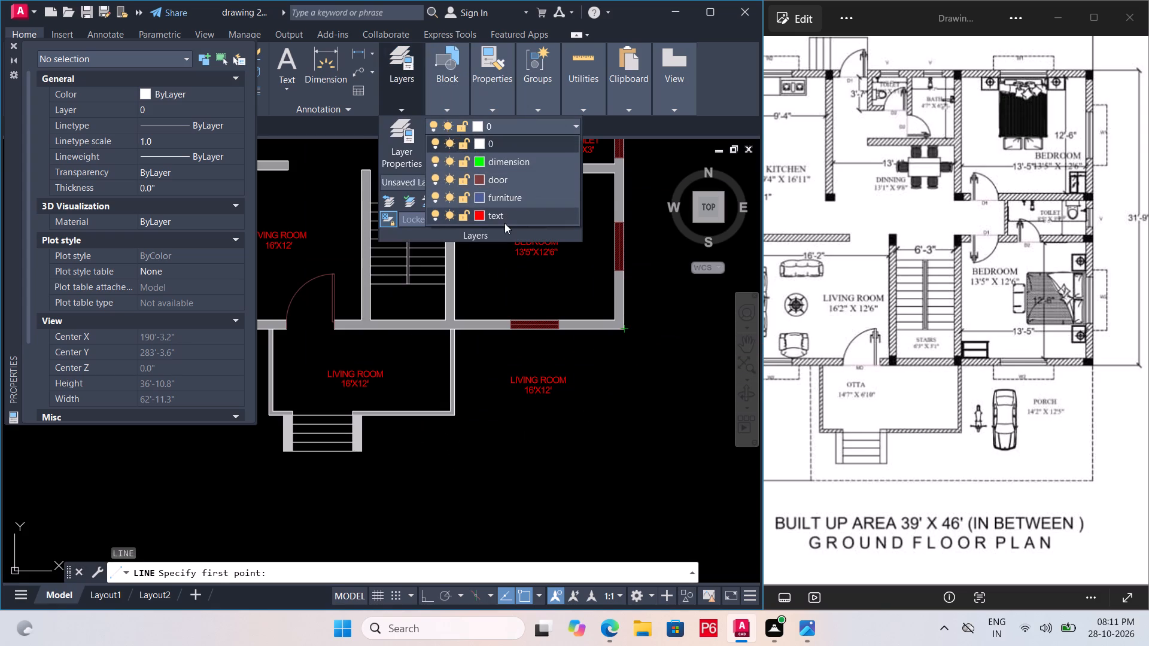
click(509, 222)
key(space)
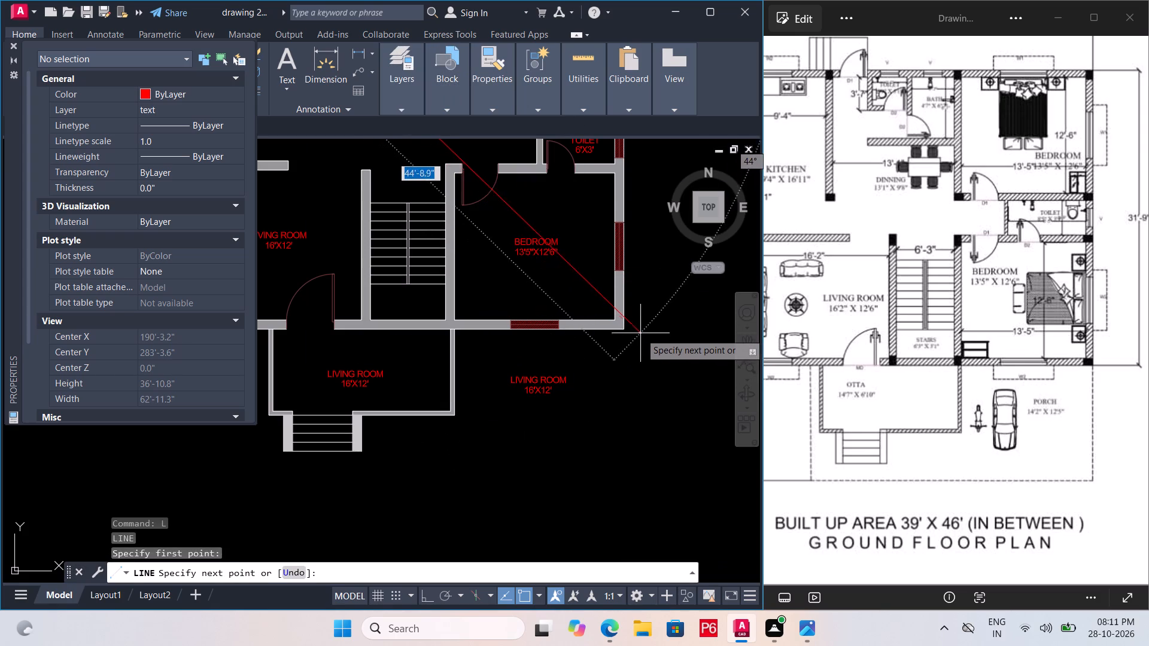
key(Escape)
From the front bedroom's outer corner, draw a 14' porch boundary line forward, then one about 30'-9" long parallel to the front wall using Ortho.
text(L)
key(space)
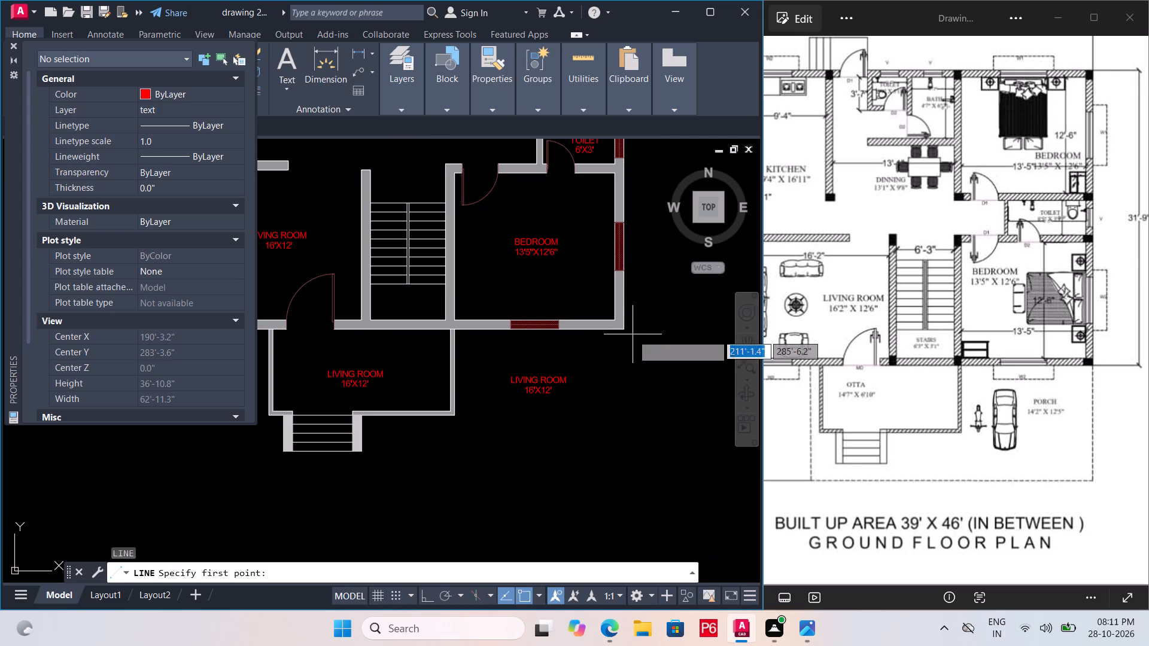
click(622, 327)
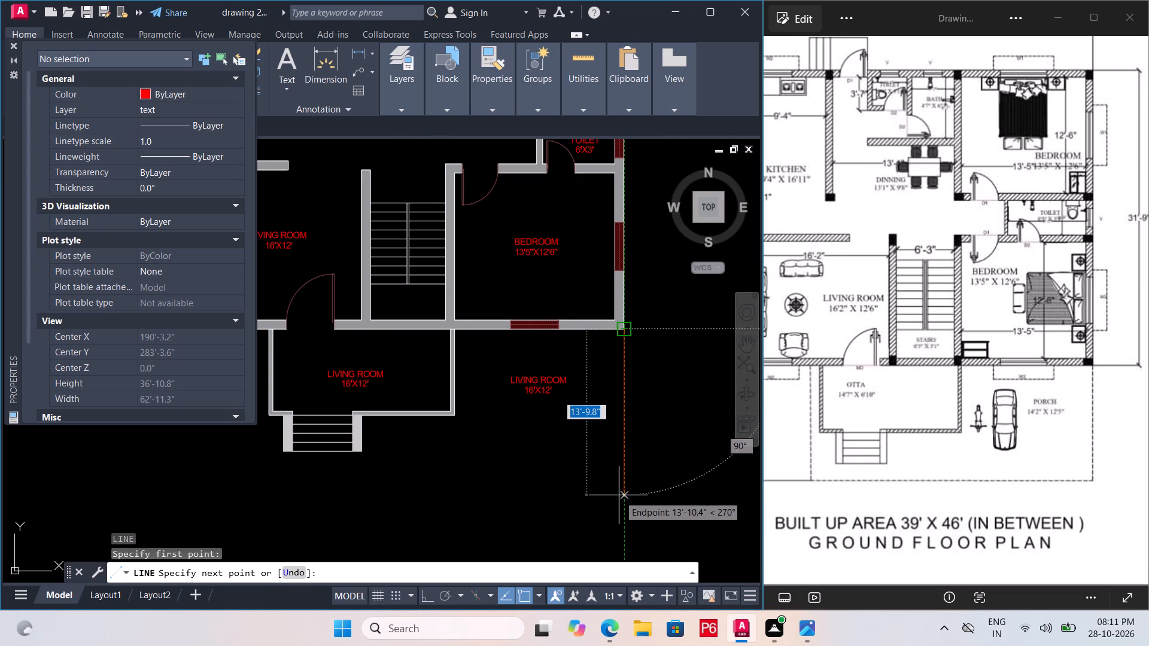
text(14')
key(Return)
scroll(371, 508, down, 2)
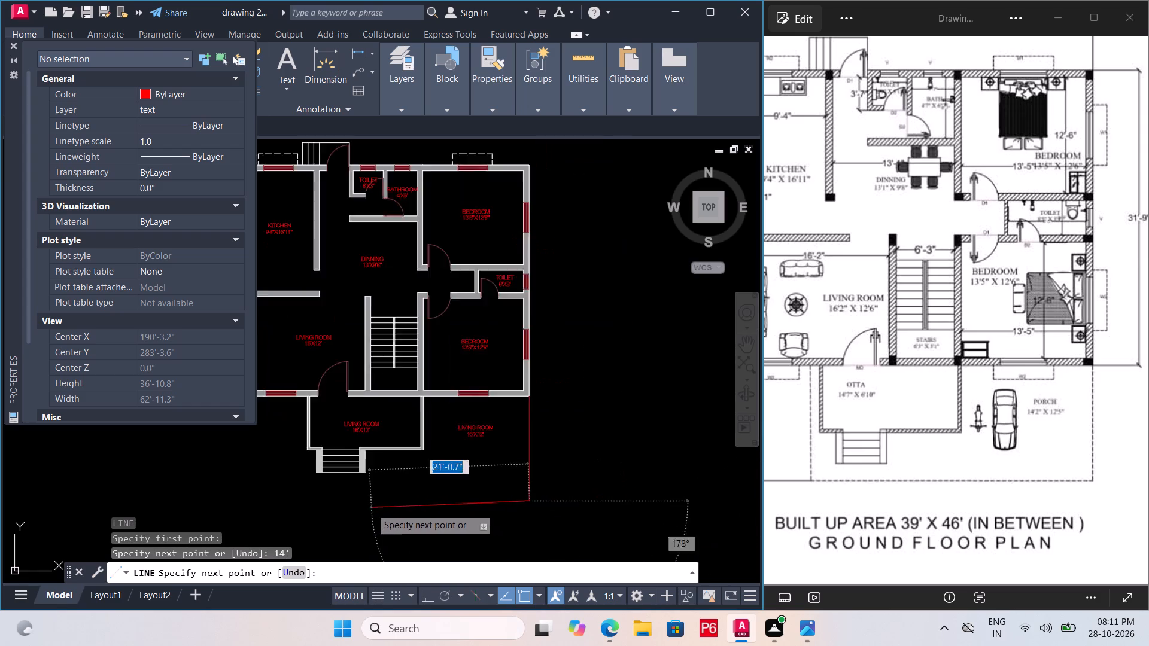
scroll(371, 508, down, 1)
key(F8)
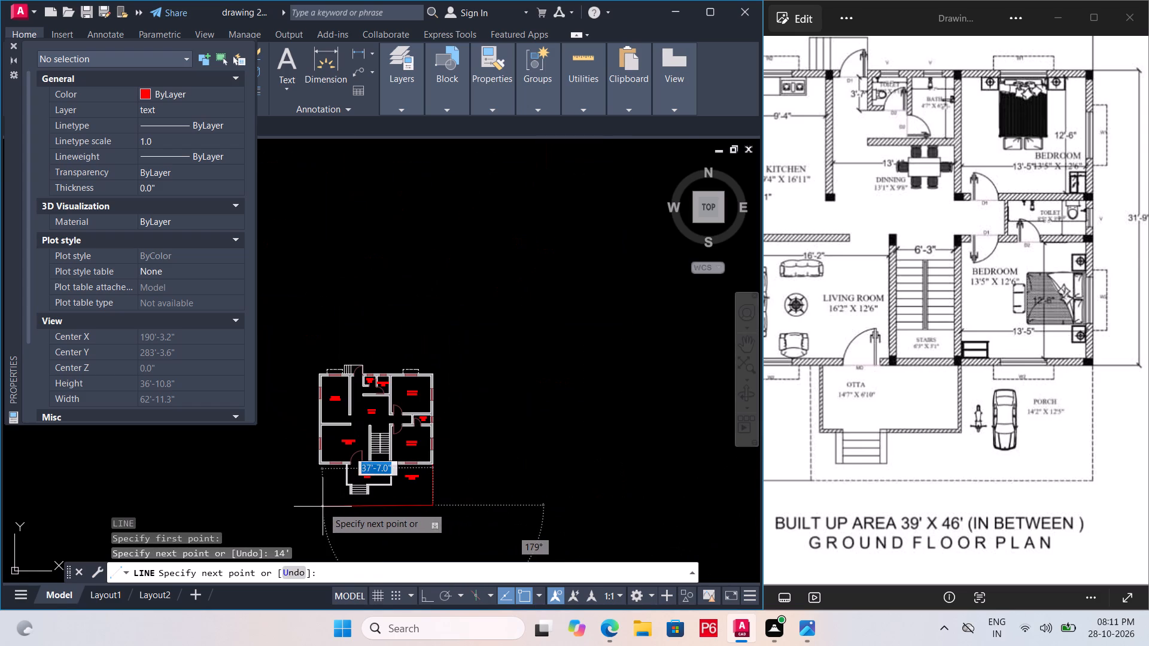
scroll(322, 507, up, 3)
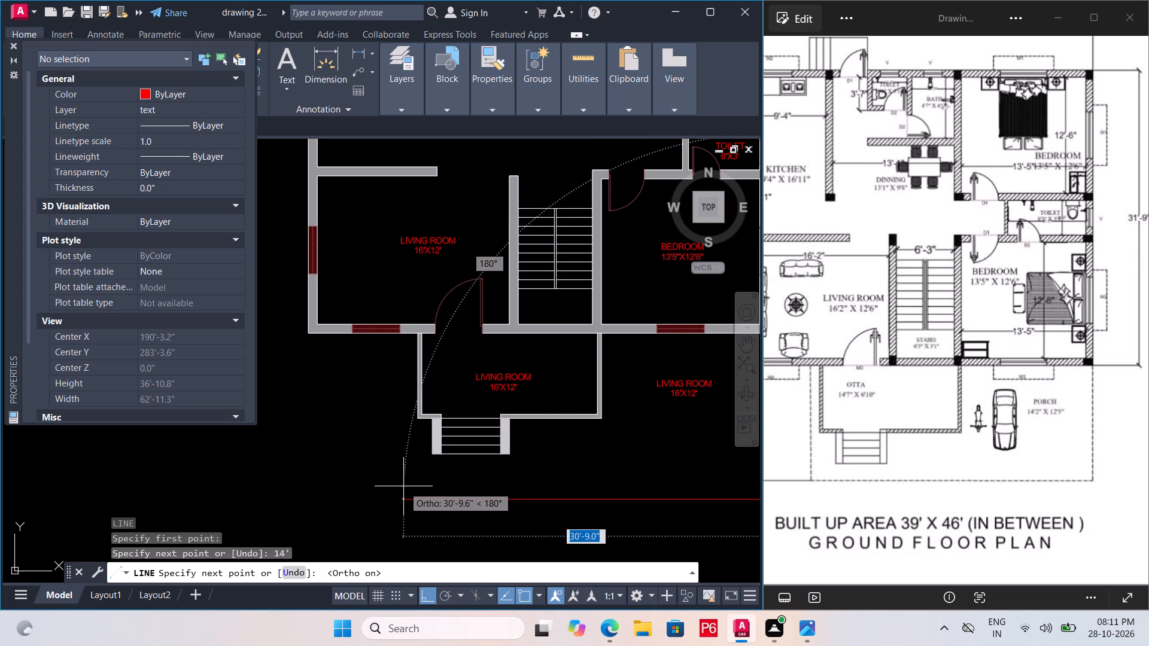
click(403, 486)
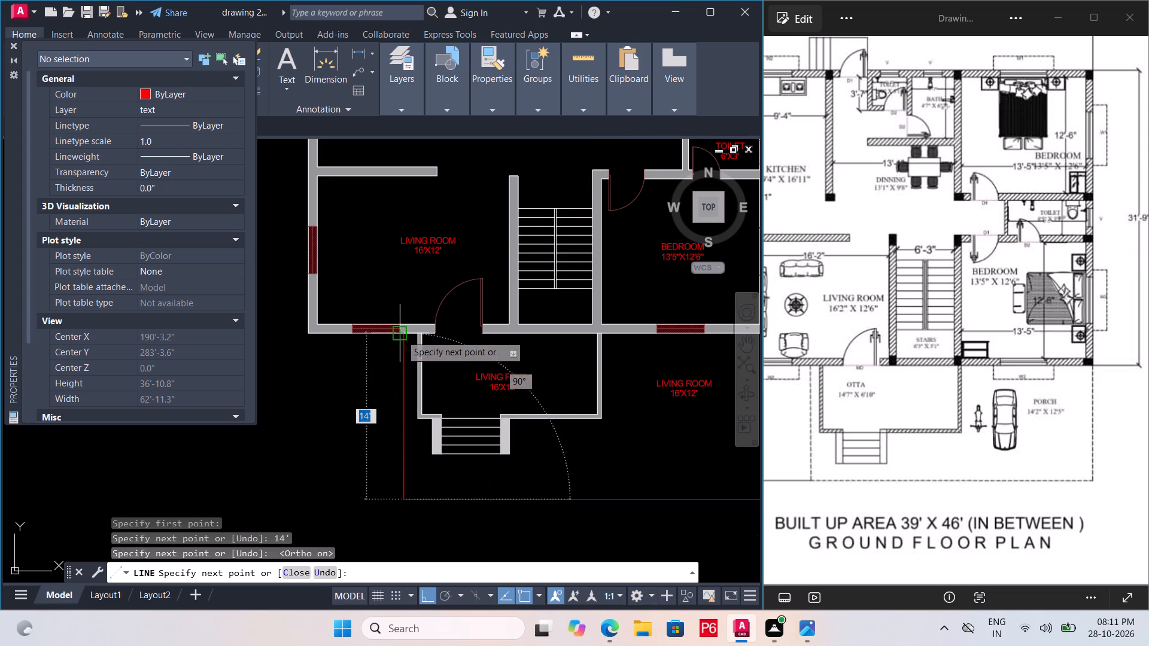
Close the porch boundary with a 14' line back to the front wall beside the otta, undoing the misplaced point, and save the drawing.
click(402, 336)
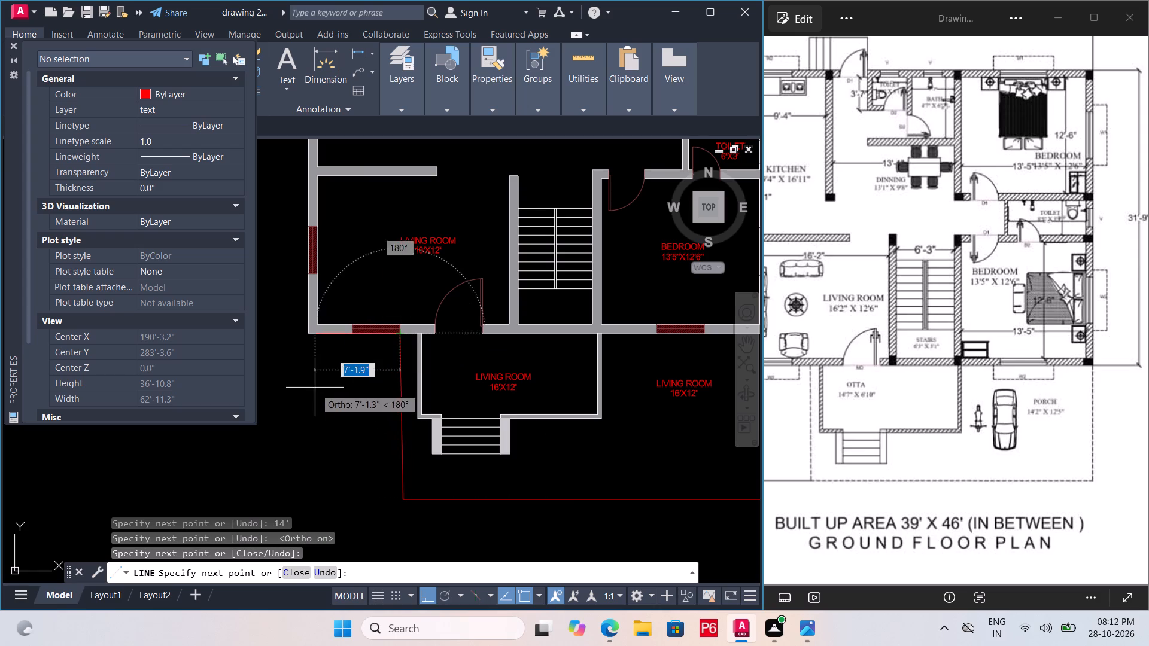
key(ctrl+z)
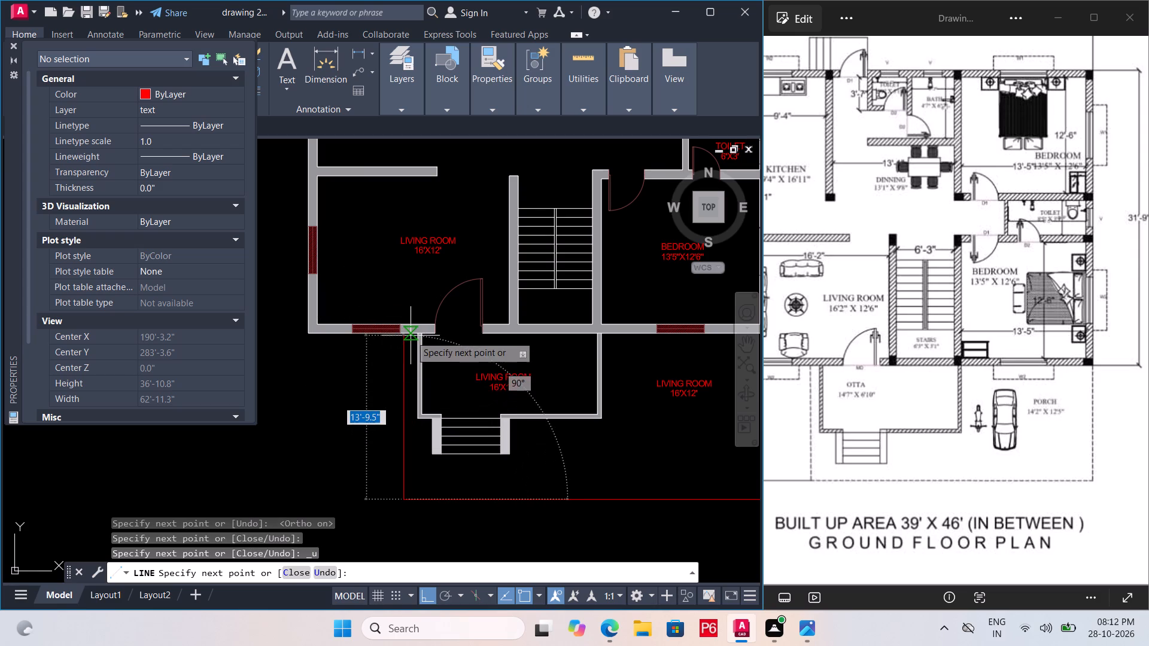
scroll(412, 335, up, 3)
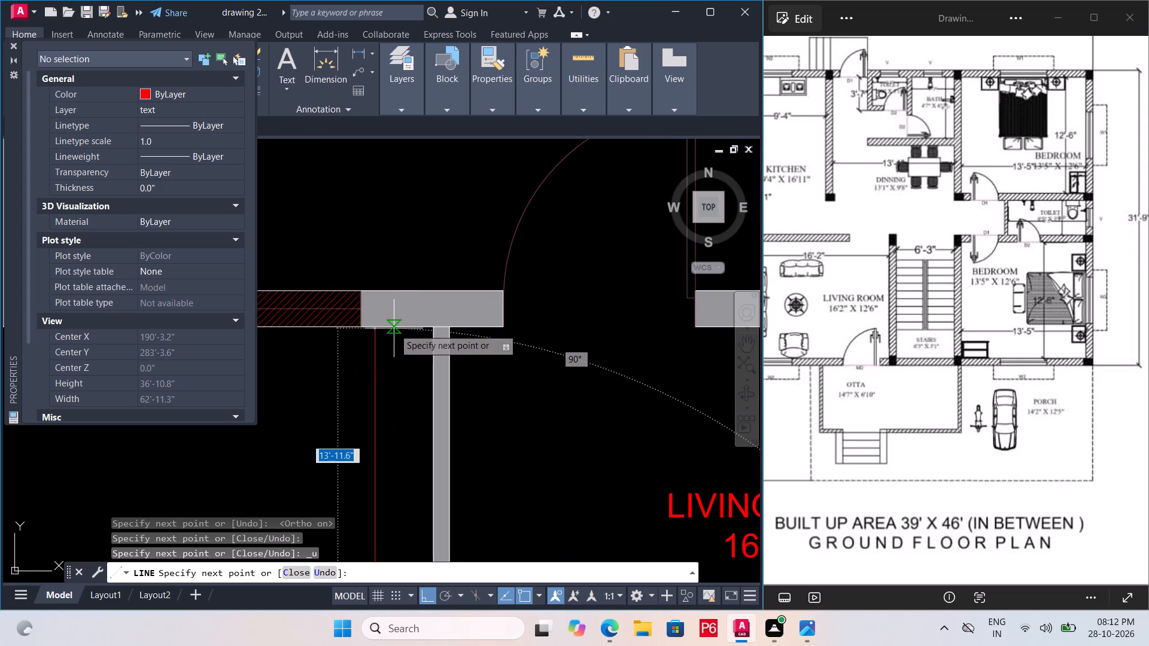
scroll(370, 327, up, 5)
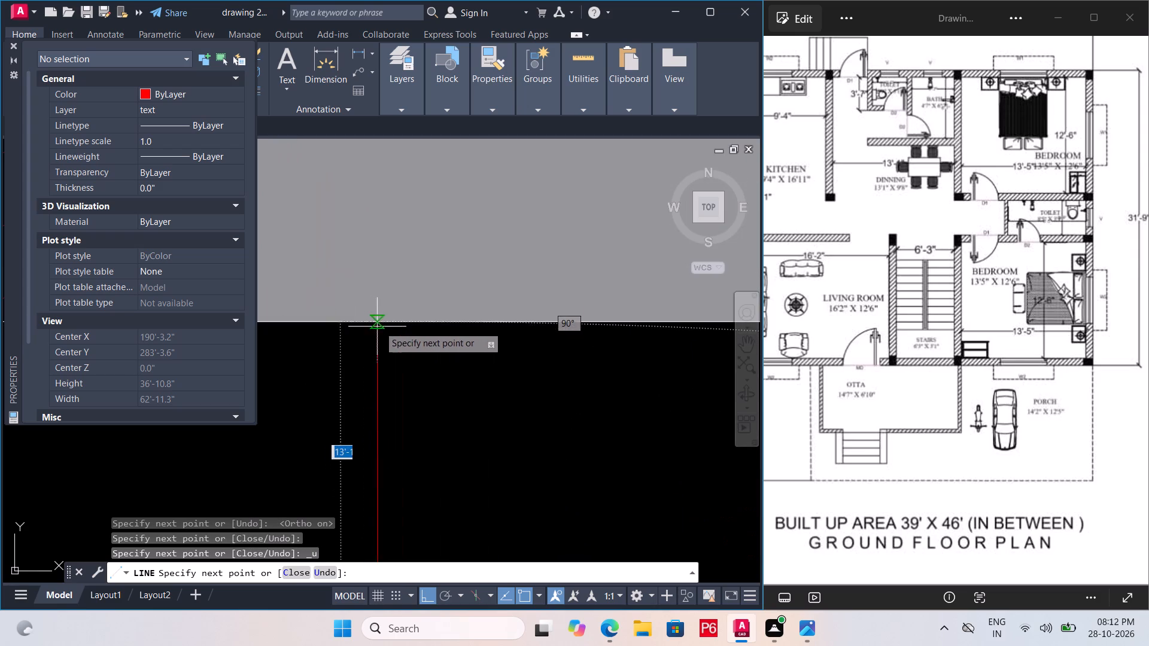
click(390, 319)
scroll(373, 324, down, 9)
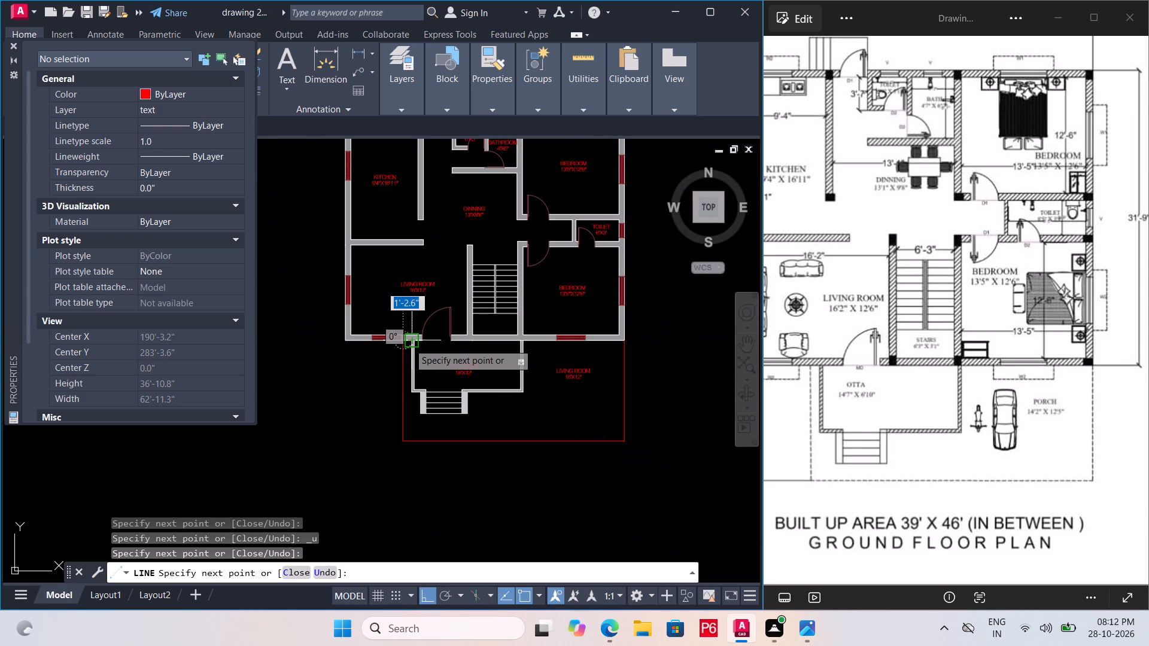
key(ctrl+s)
key(ctrl+s)
key(ctrl+s)
Change the three porch boundary lines to the dashed ACAD_ISO02 linetype and save the drawing.
click(405, 418)
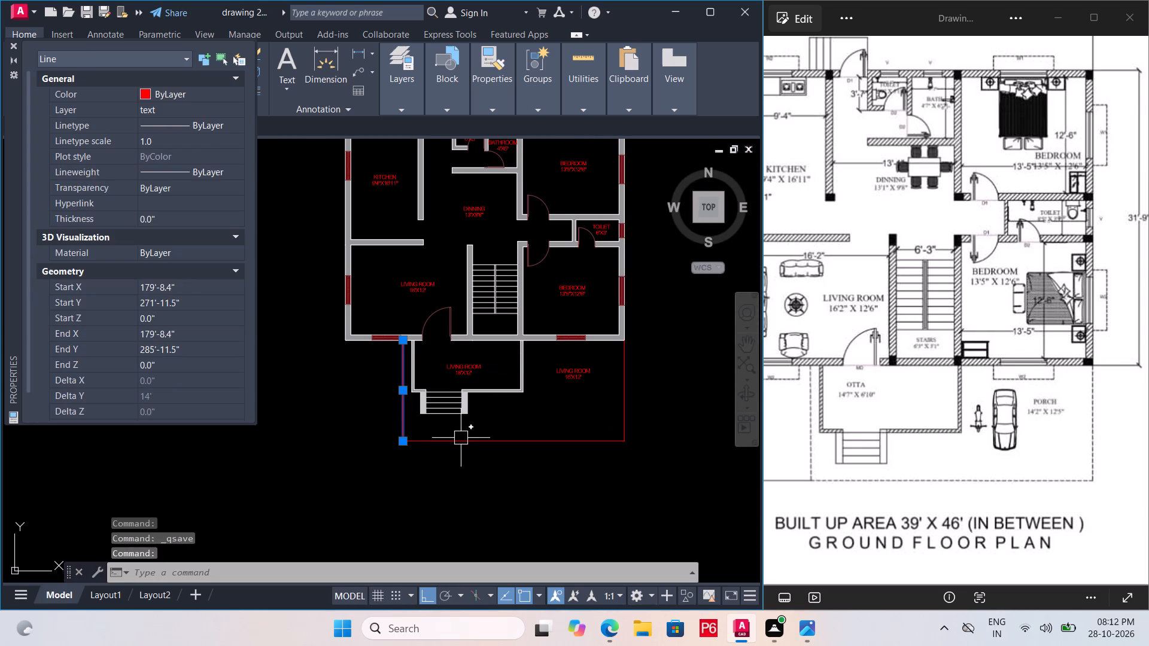
click(463, 443)
click(627, 391)
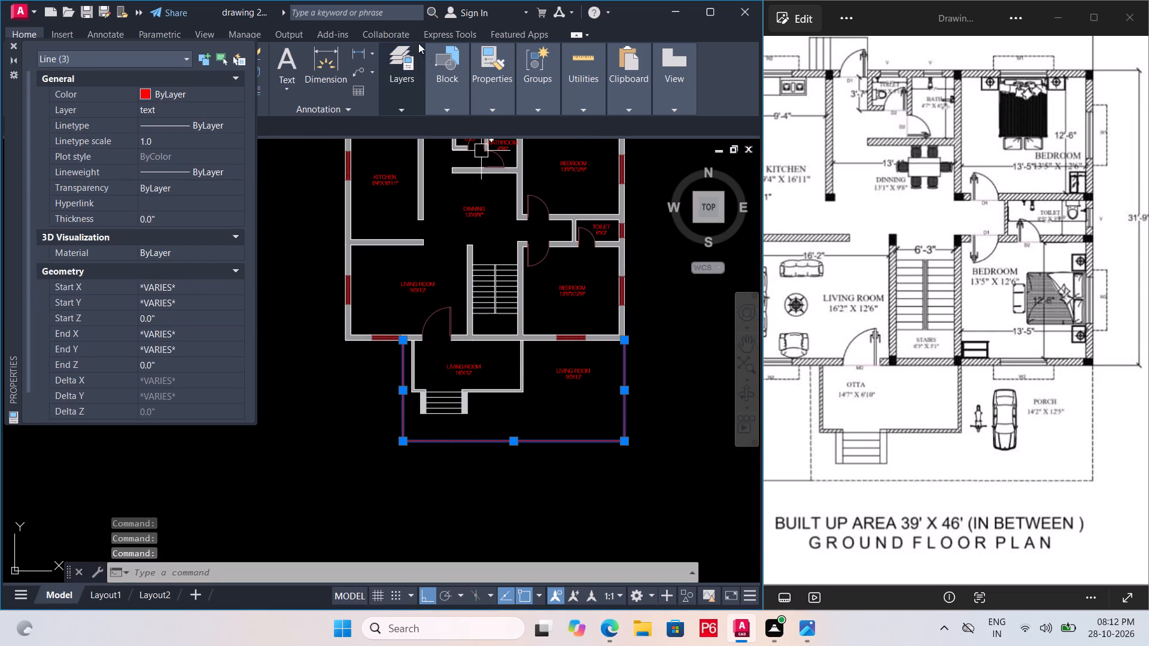
double_click(486, 106)
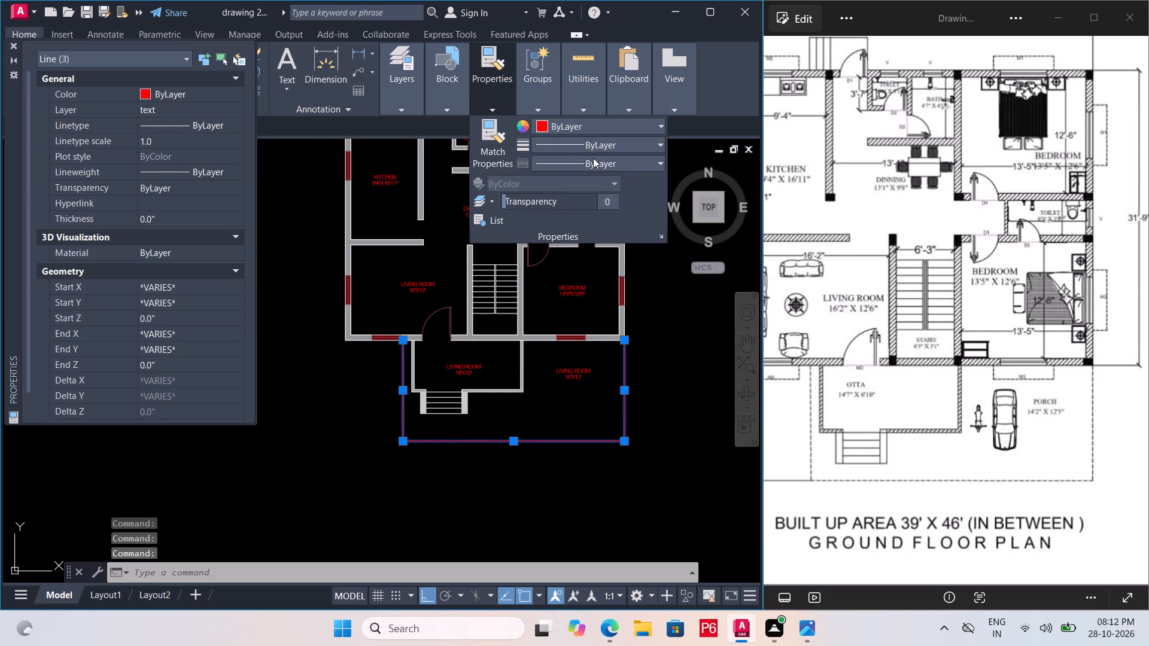
click(593, 158)
click(597, 214)
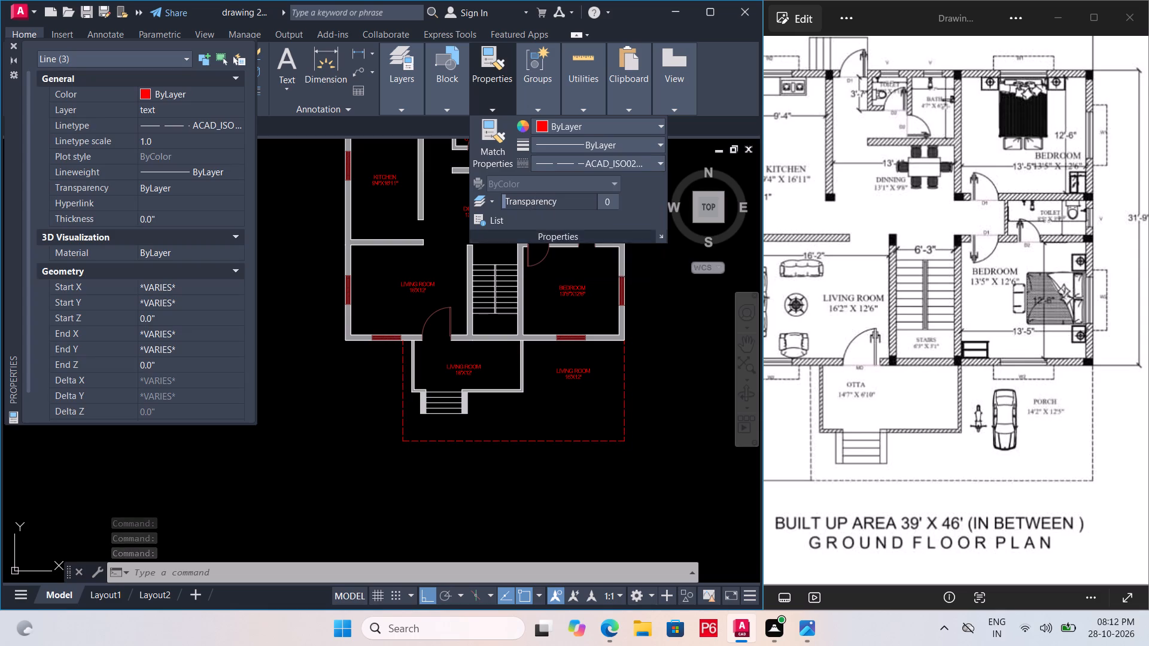
key(Escape)
key(ctrl+s)
key(ctrl+s)
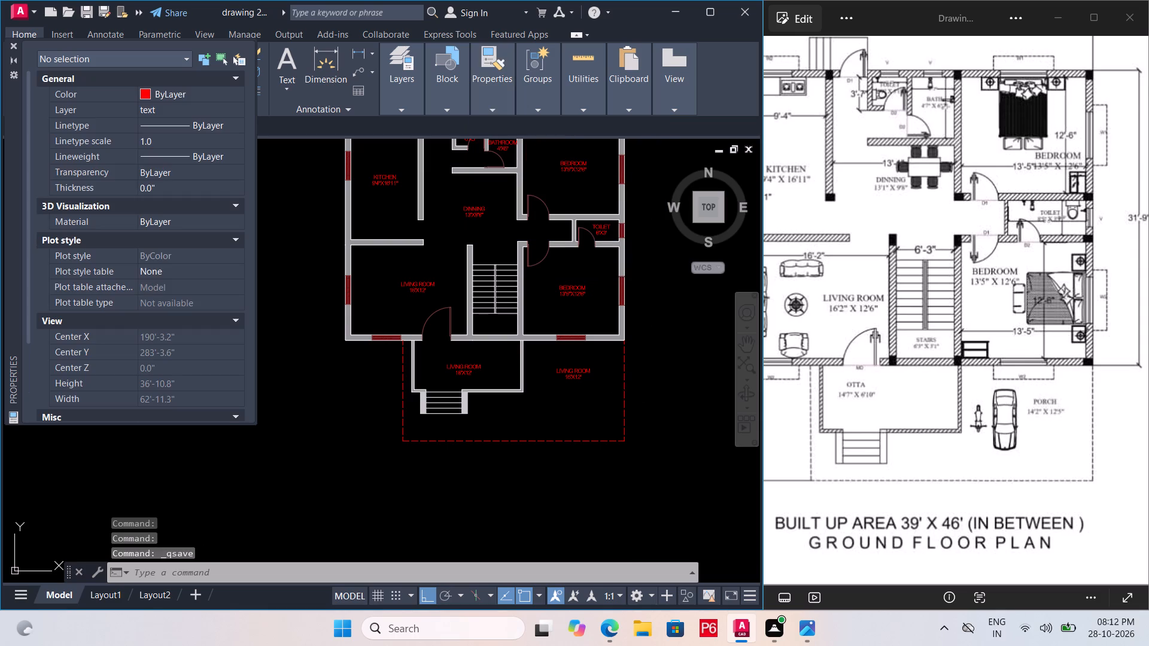
key(ctrl+s)
key(ctrl+s)
key(ctrl+s)
key(ctrl+s)
key(ctrl+s)
Make door the current layer for the window projection outlines.
scroll(576, 346, up, 3)
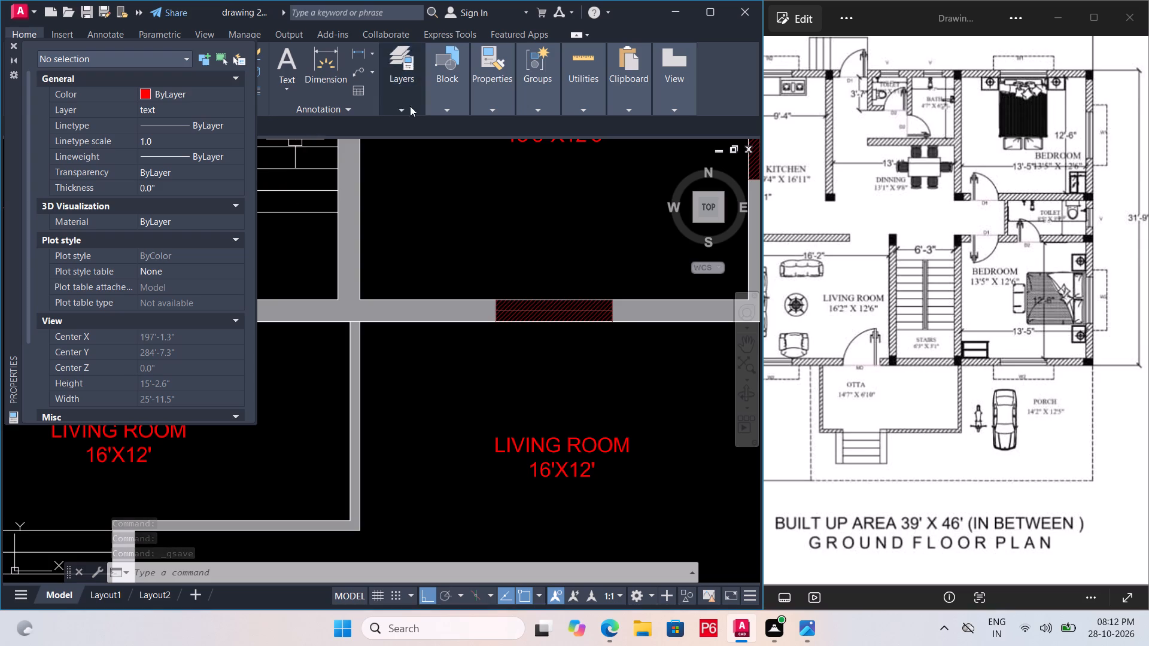
click(452, 111)
click(417, 112)
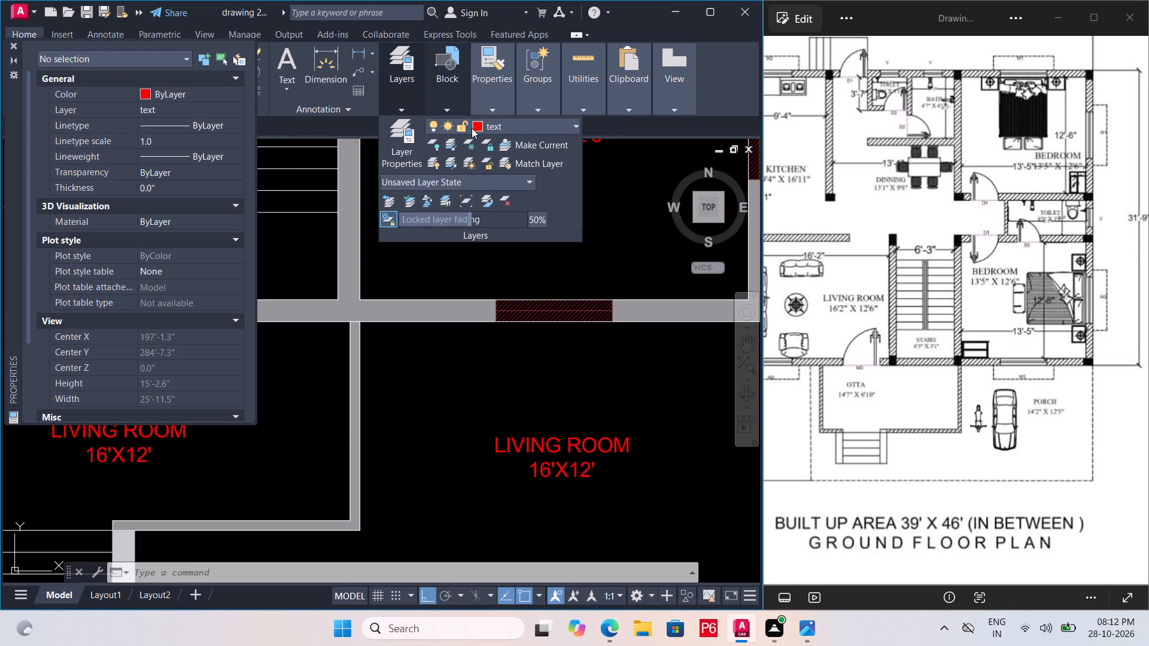
click(484, 130)
click(518, 178)
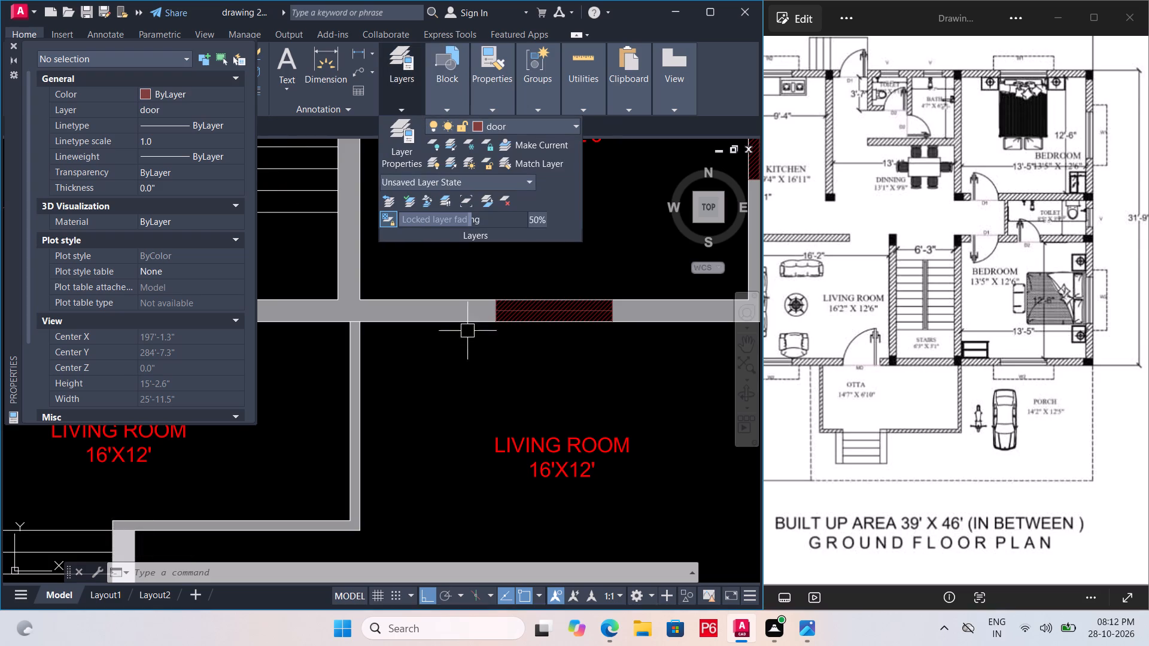
click(473, 359)
click(454, 362)
drag(480, 373, 489, 373)
click(567, 387)
drag(567, 380, 497, 379)
click(448, 382)
drag(434, 366, 460, 374)
click(577, 400)
Draw a three-sided outline, 2' deep and about 5' wide, outside the front bedroom's window facing the porch.
key(l)
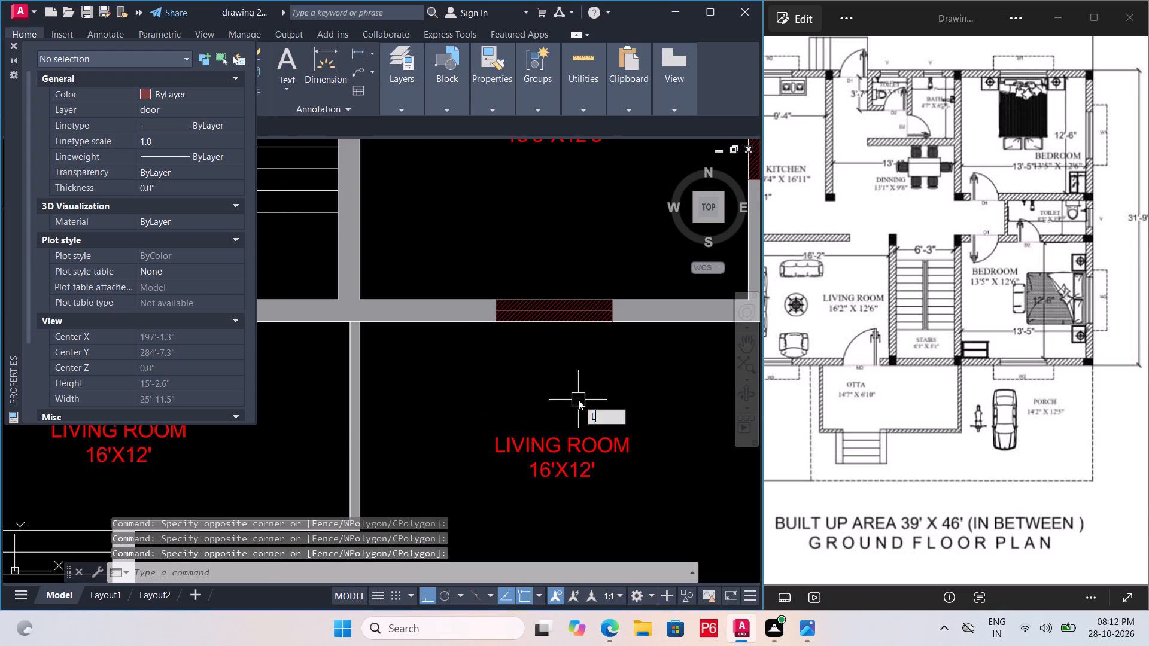
key(space)
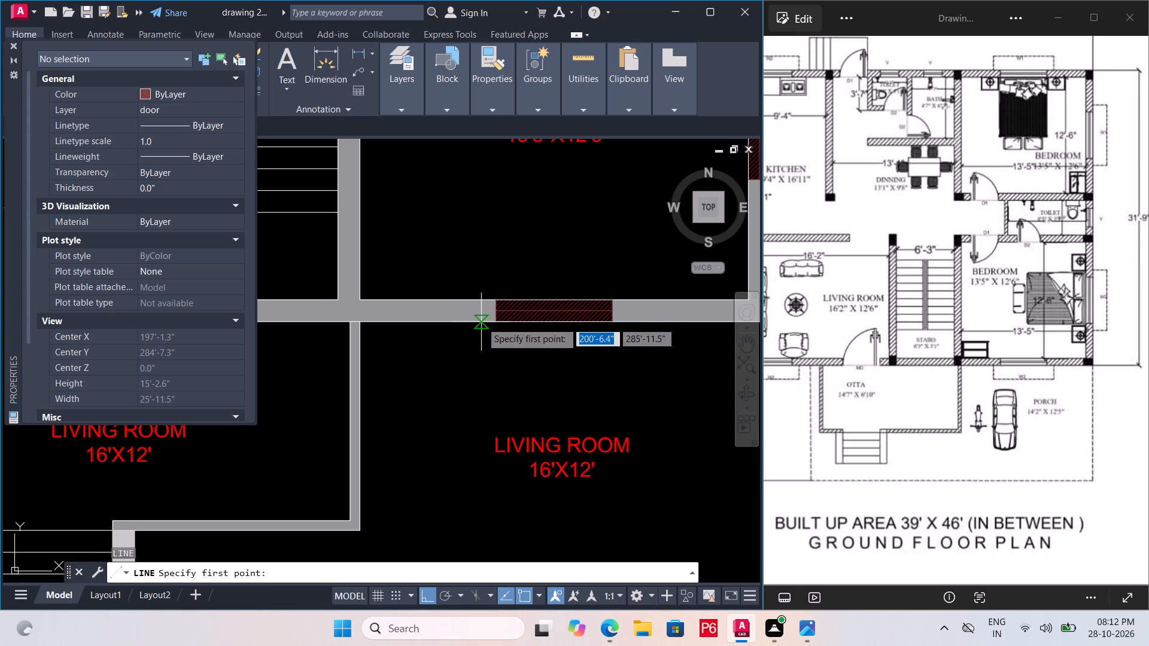
drag(481, 322, 482, 331)
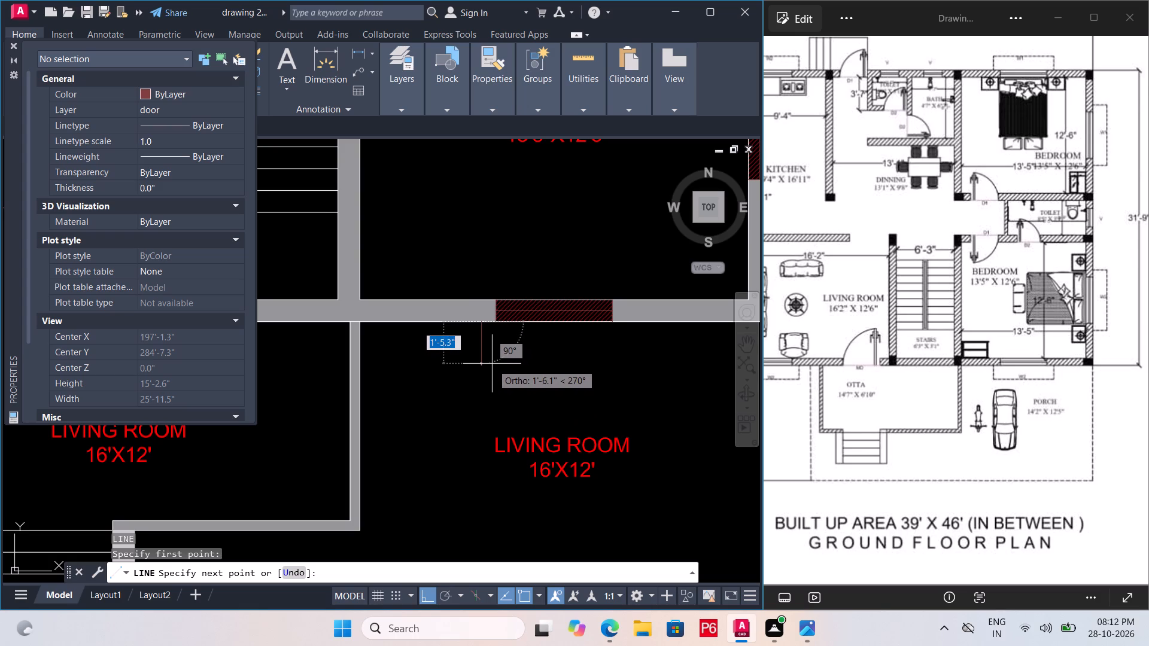
text(2')
key(Return)
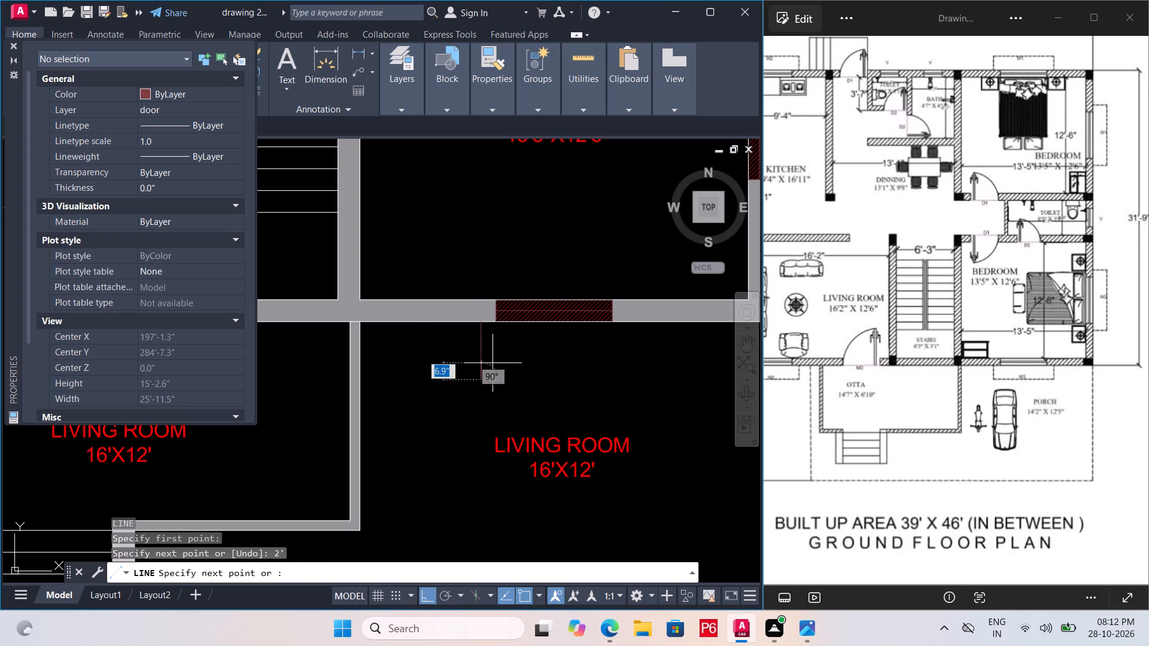
click(626, 362)
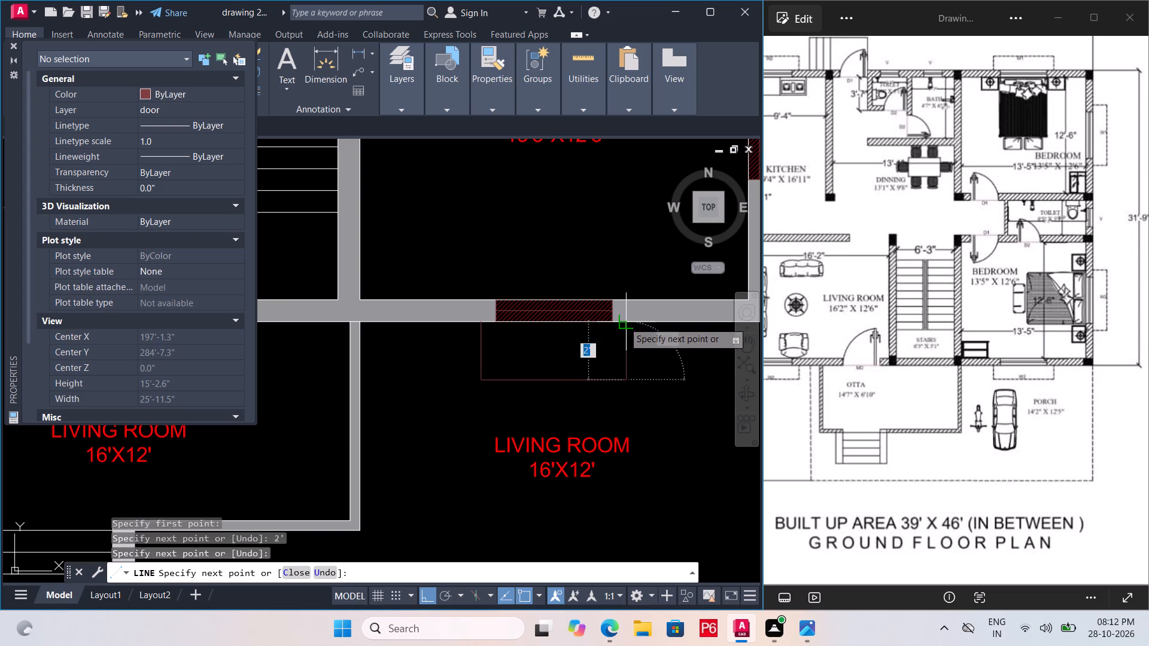
click(624, 322)
key(space)
Give the three lines of the porch-side window outline the same dashed linetype as the porch boundary and save the drawing.
click(626, 353)
click(592, 376)
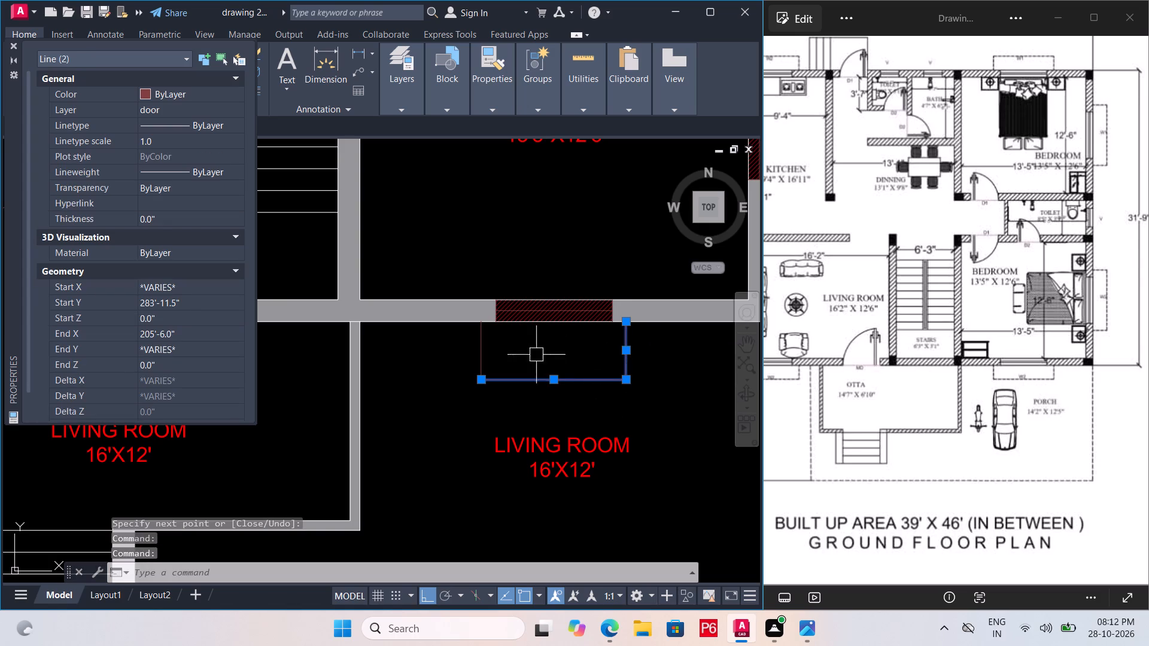
click(481, 345)
click(491, 112)
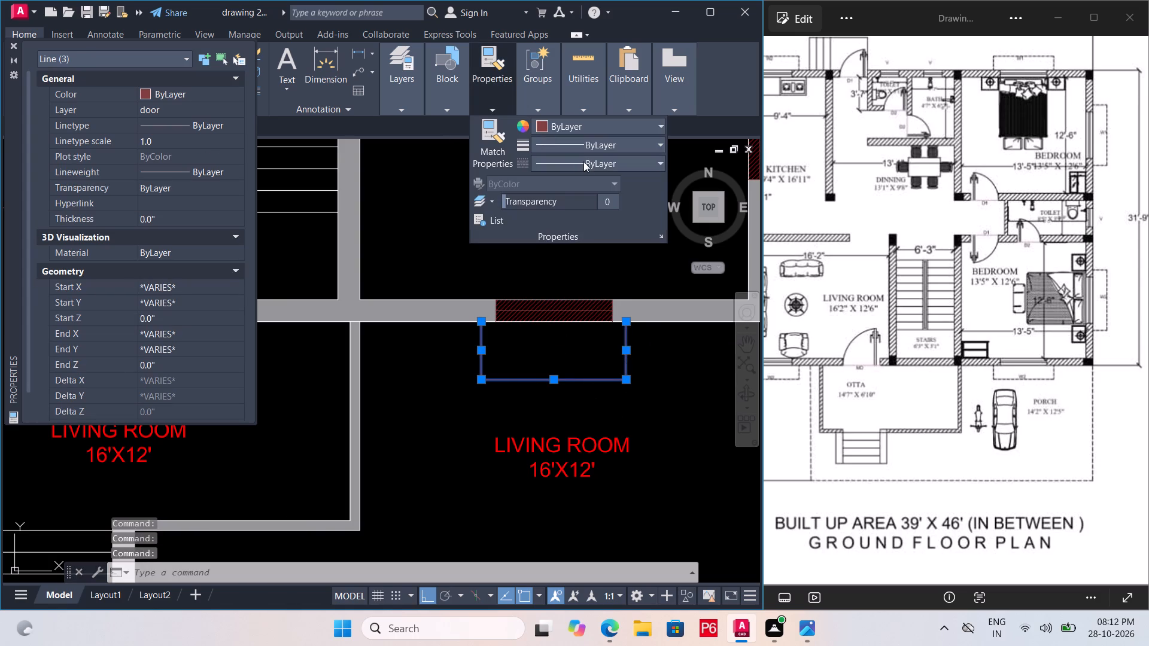
click(586, 164)
double_click(606, 214)
key(Escape)
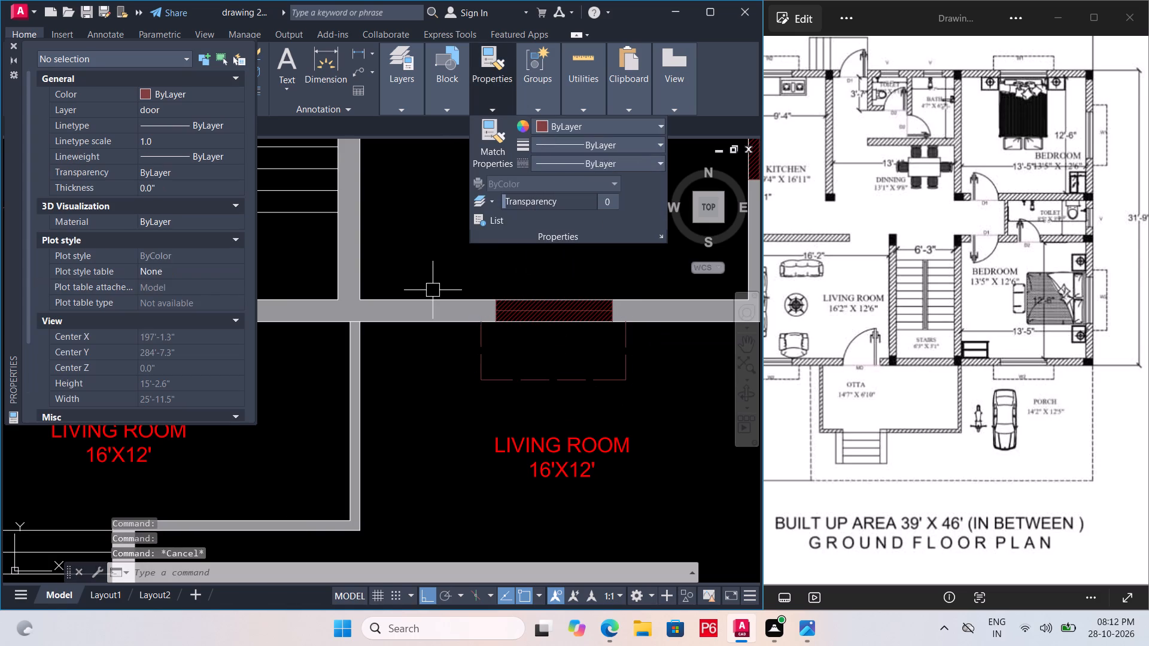
key(ctrl+s)
key(ctrl+s)
key(ctrl+s)
key(ctrl+s)
key(ctrl+s)
key(ctrl+s)
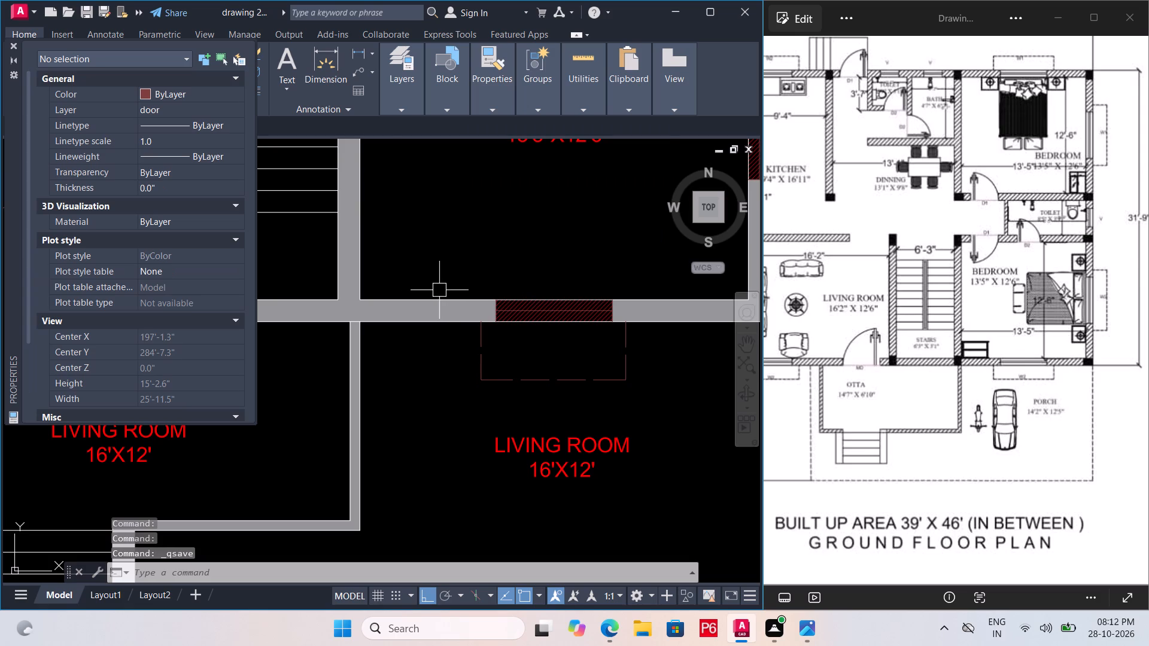
key(ctrl+s)
Draw a three-sided outline, 2' deep and about 5' long, outside the front bedroom's side wall window.
scroll(494, 282, down, 2)
scroll(544, 300, down, 1)
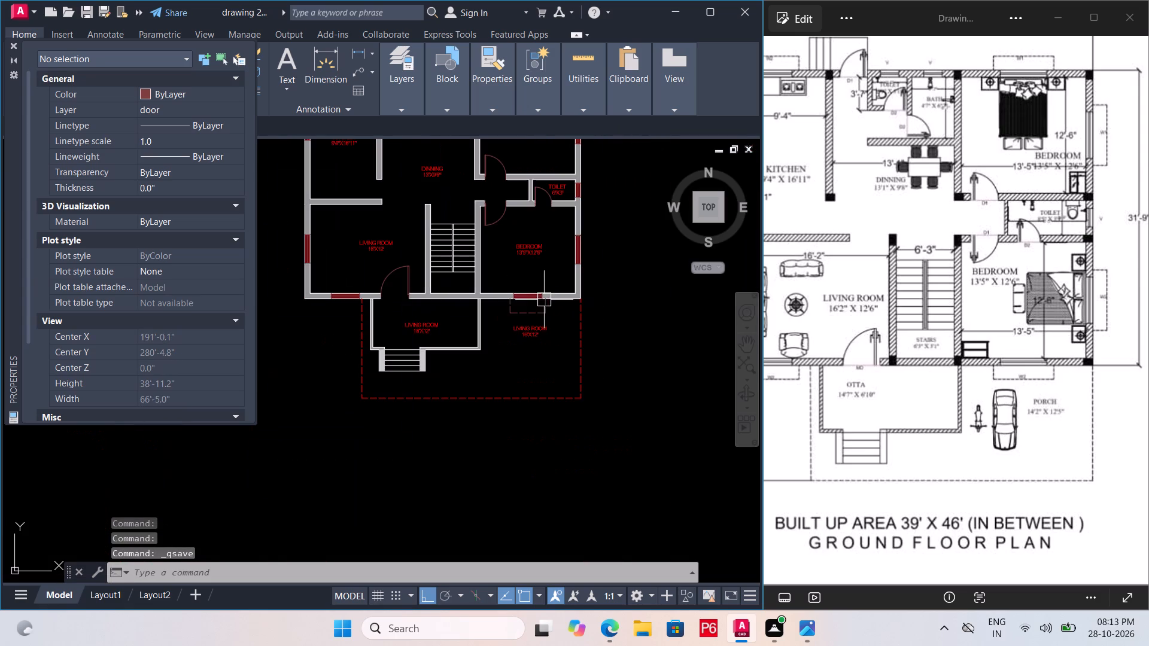
scroll(598, 252, up, 4)
scroll(522, 221, down, 1)
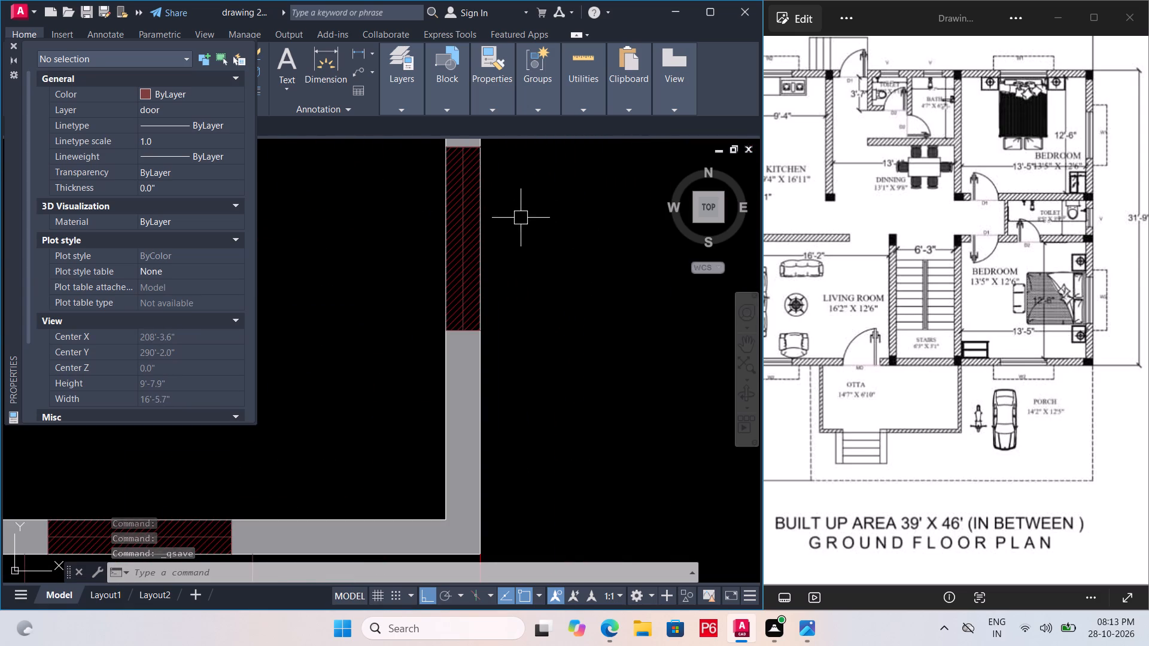
middle_drag(503, 159, 524, 200)
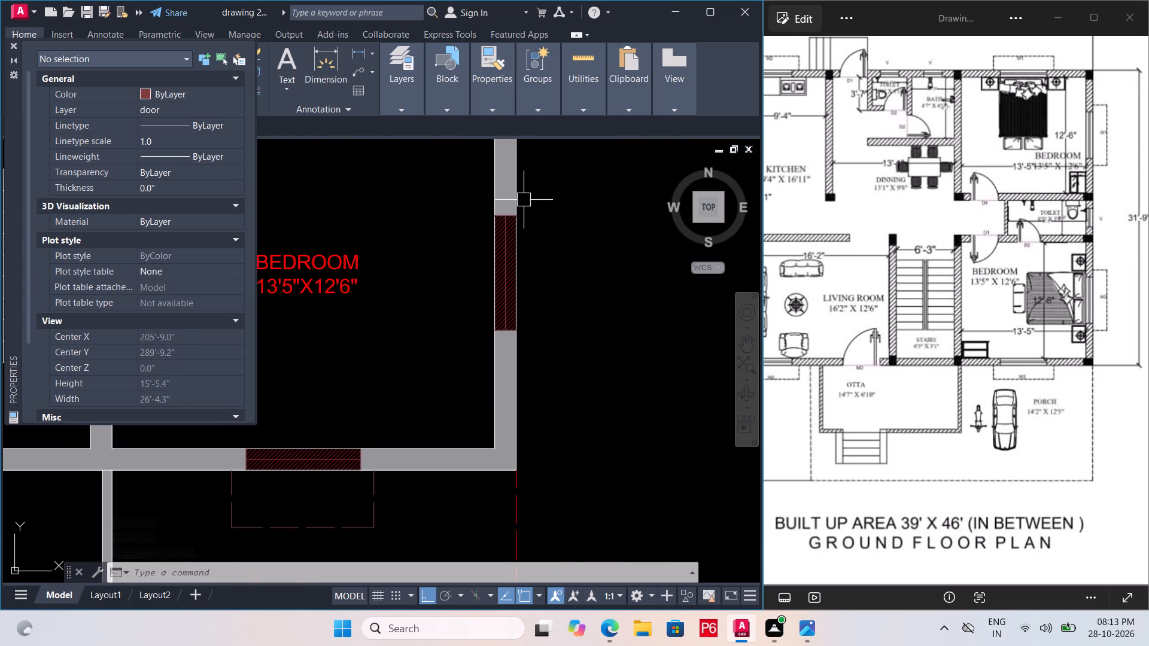
text(L)
key(space)
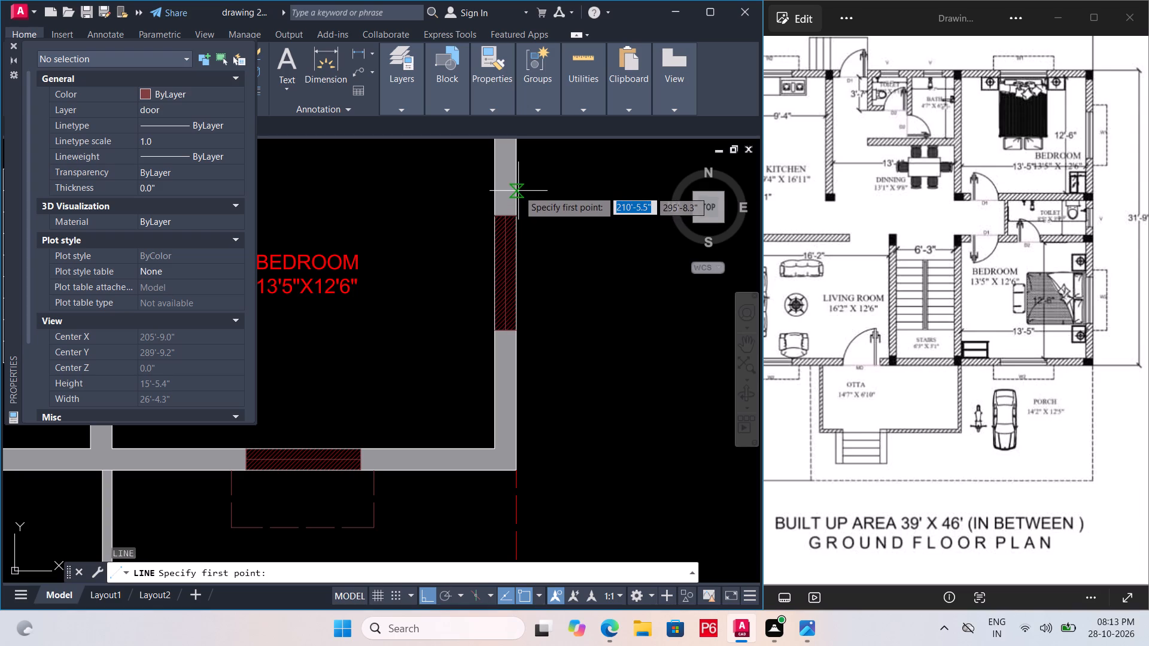
click(517, 196)
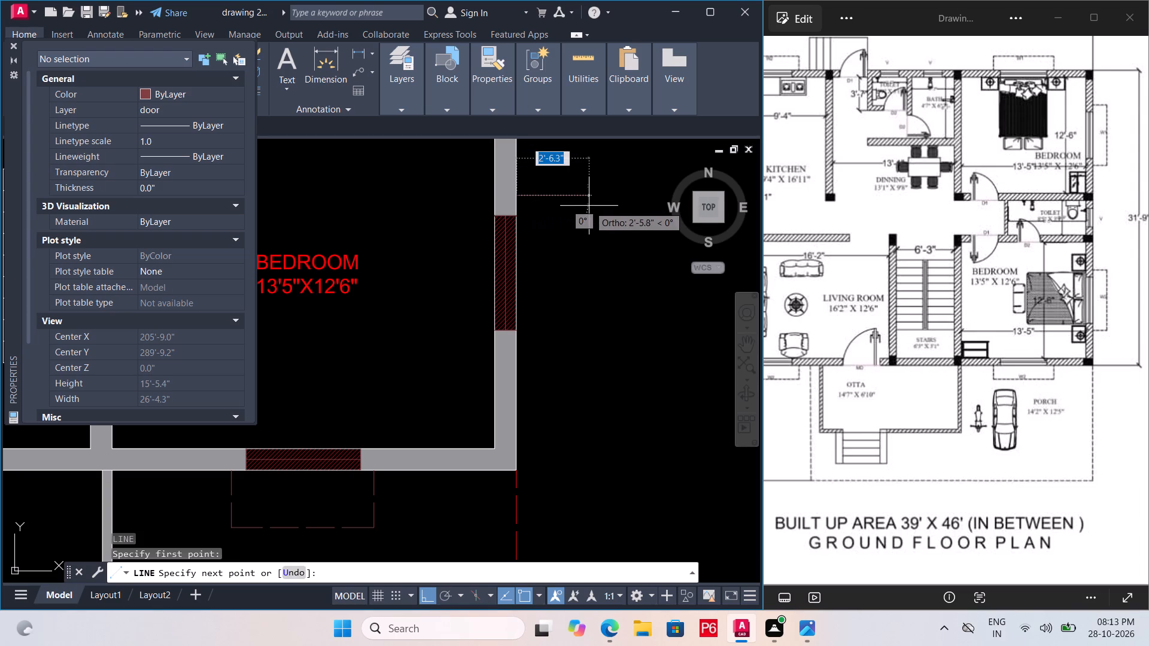
text(2')
key(Return)
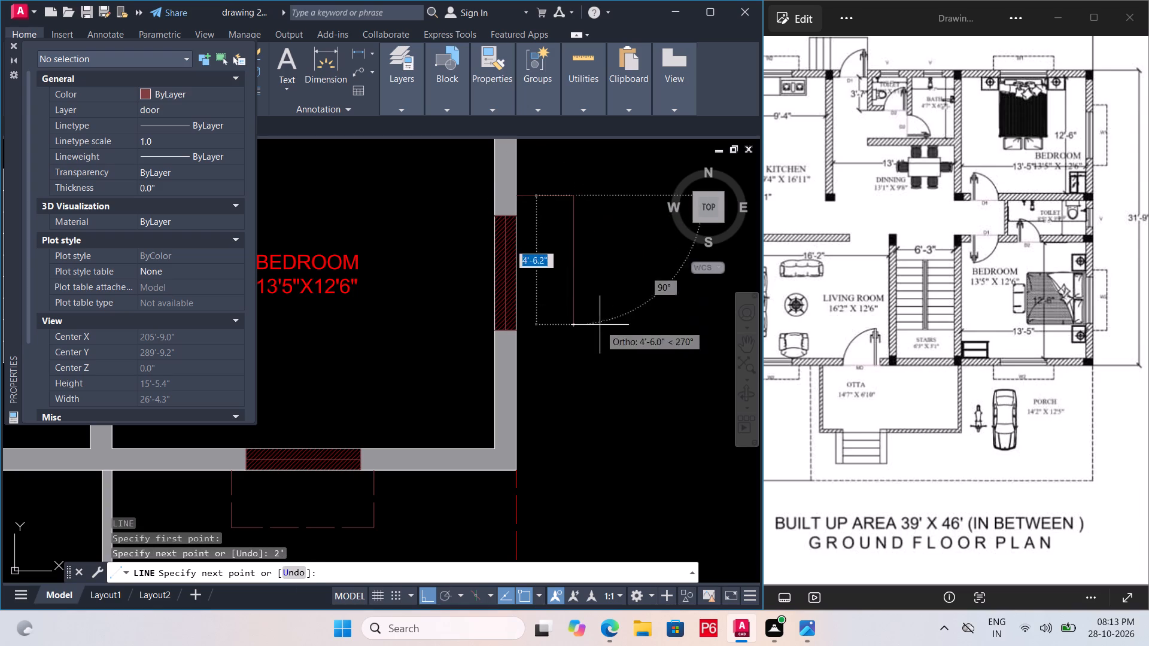
click(577, 339)
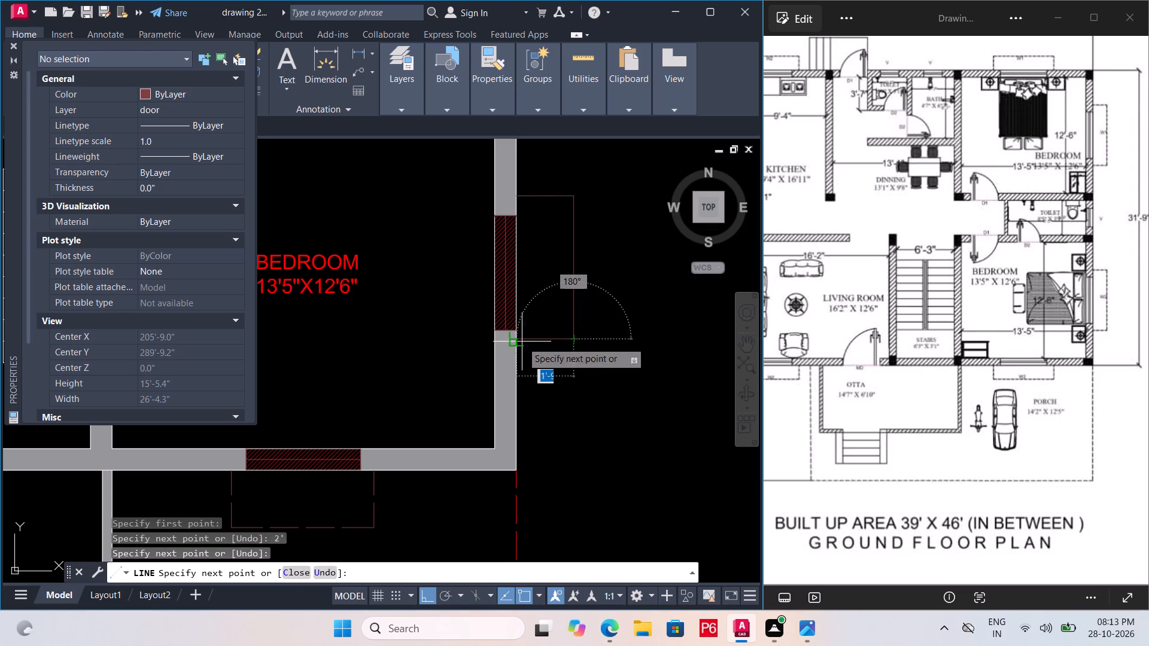
click(520, 342)
key(space)
Give the three lines of the side window outline the same dashed linetype and save the drawing, abandoning the newly started line.
drag(560, 333, 560, 327)
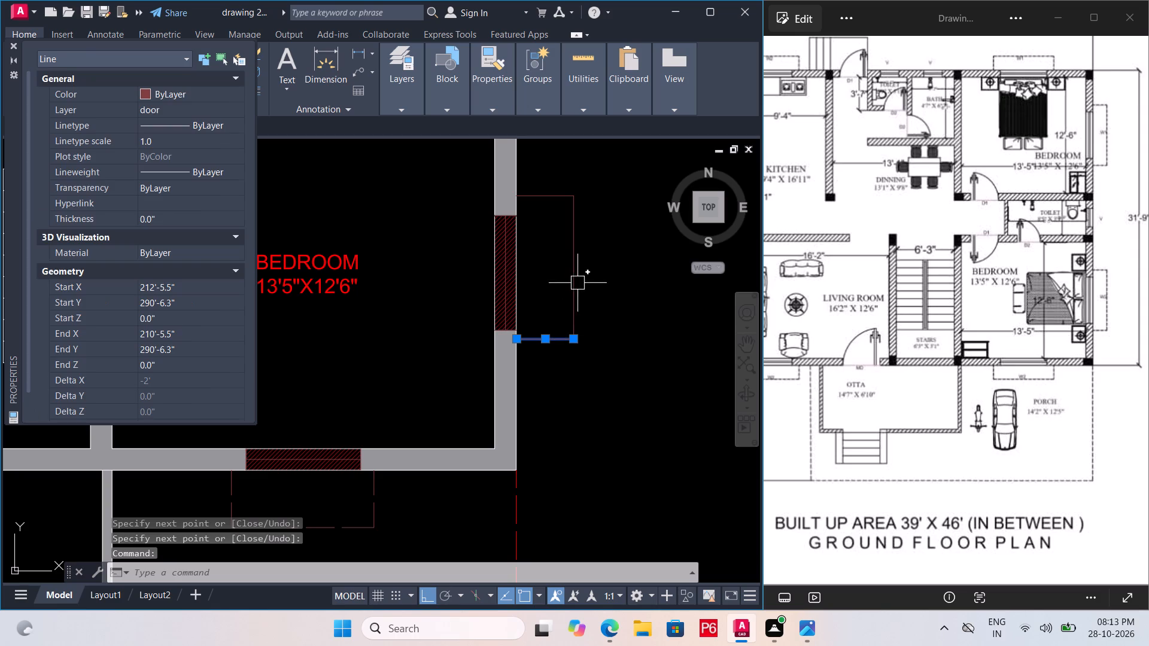
drag(577, 282, 575, 275)
click(534, 199)
click(490, 108)
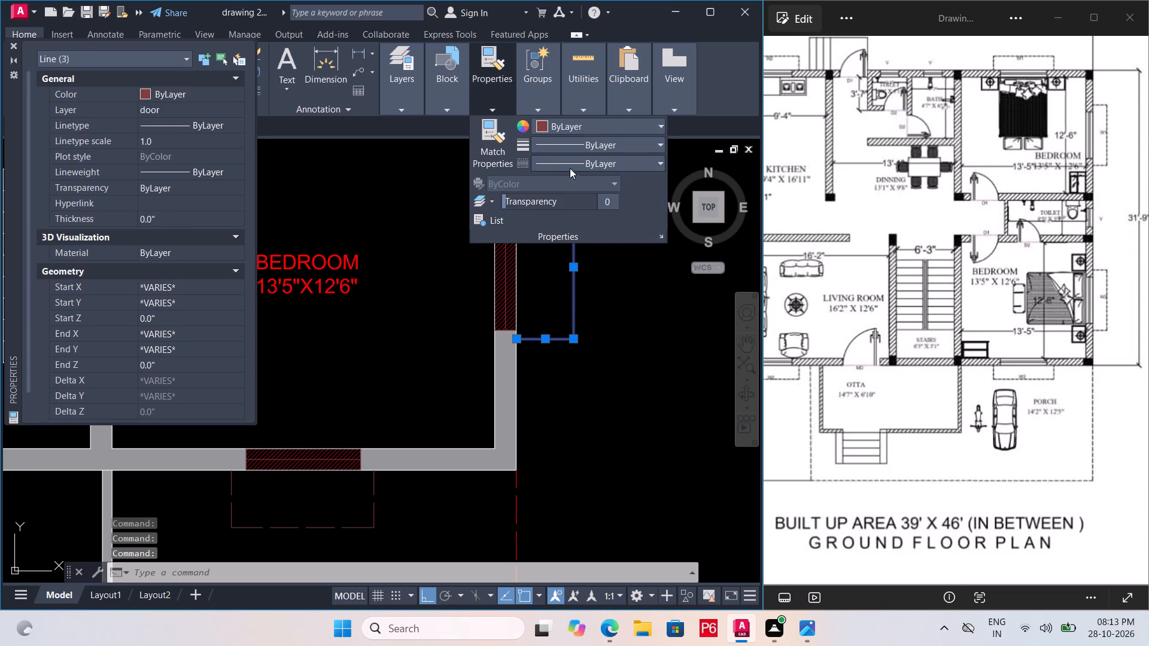
click(575, 164)
click(595, 211)
key(space)
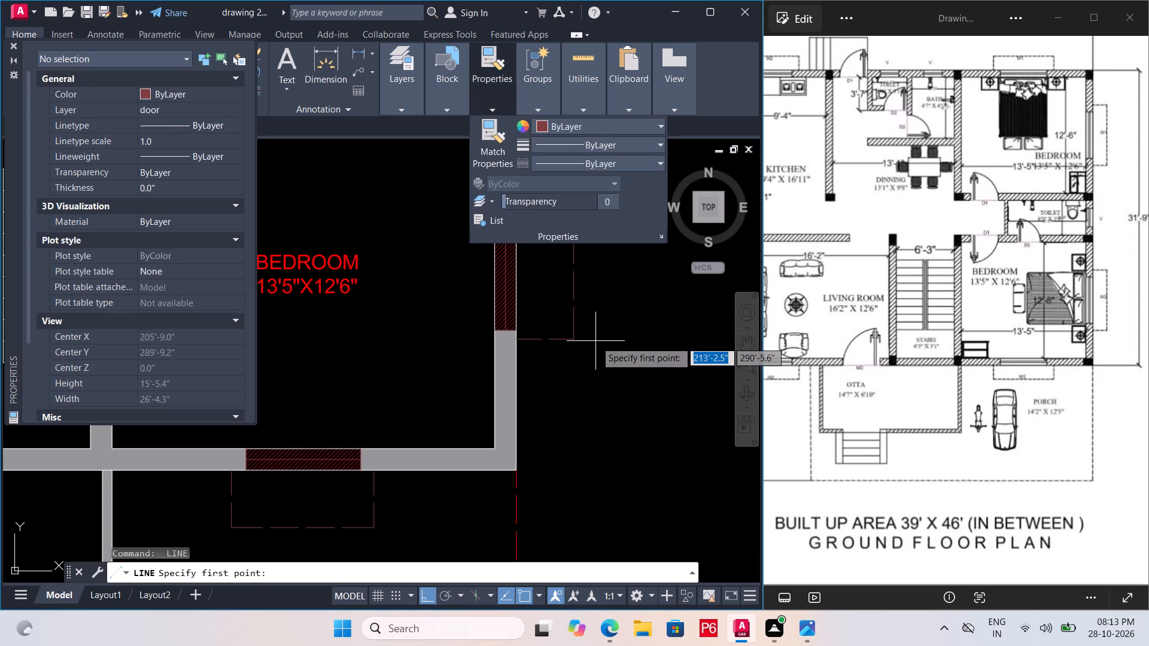
click(595, 341)
scroll(598, 346, down, 2)
key(ctrl+s)
key(ctrl+s)
key(ctrl+s)
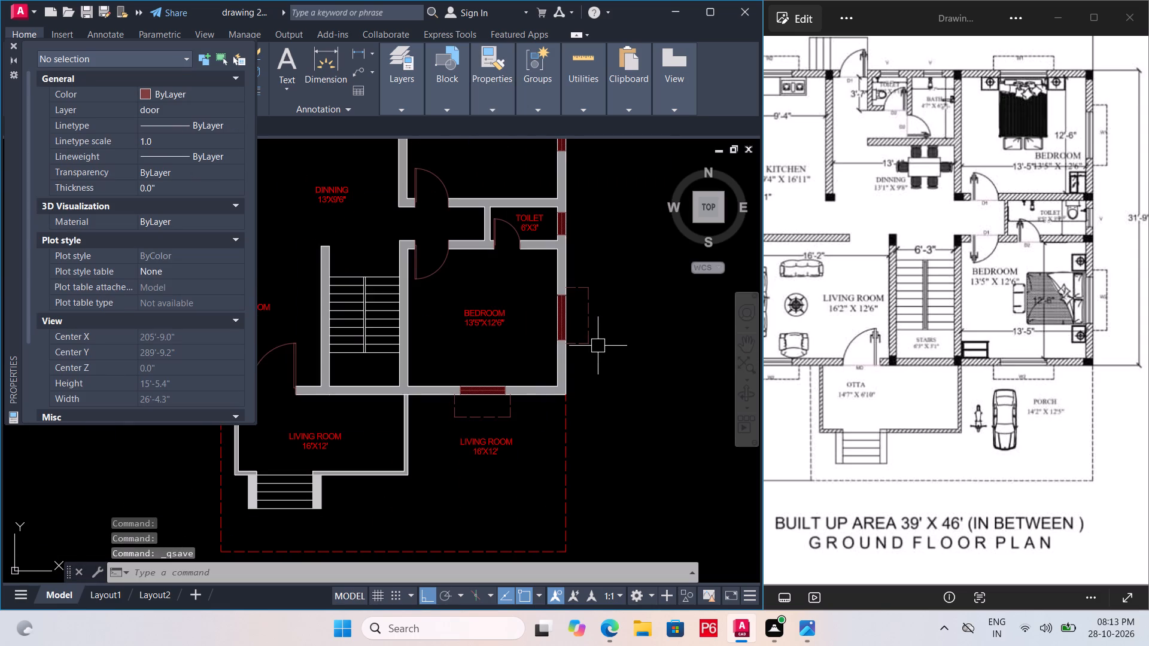
key(ctrl+s)
key(ctrl+s)
key(ctrl+s)
key(ctrl+s)
key(ctrl+s)
scroll(605, 337, down, 2)
scroll(415, 377, up, 2)
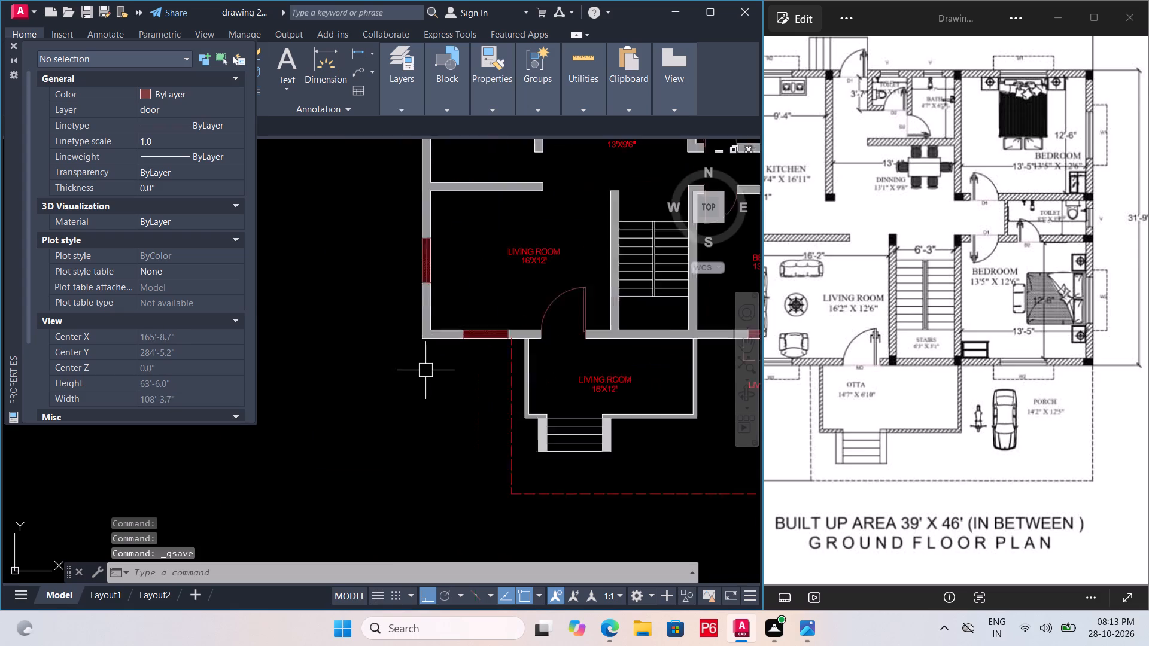
Draw a three-sided outline, 2' deep and about 4'-6" wide, outside the living room's front wall window beside the porch boundary.
scroll(425, 370, up, 1)
scroll(546, 330, up, 2)
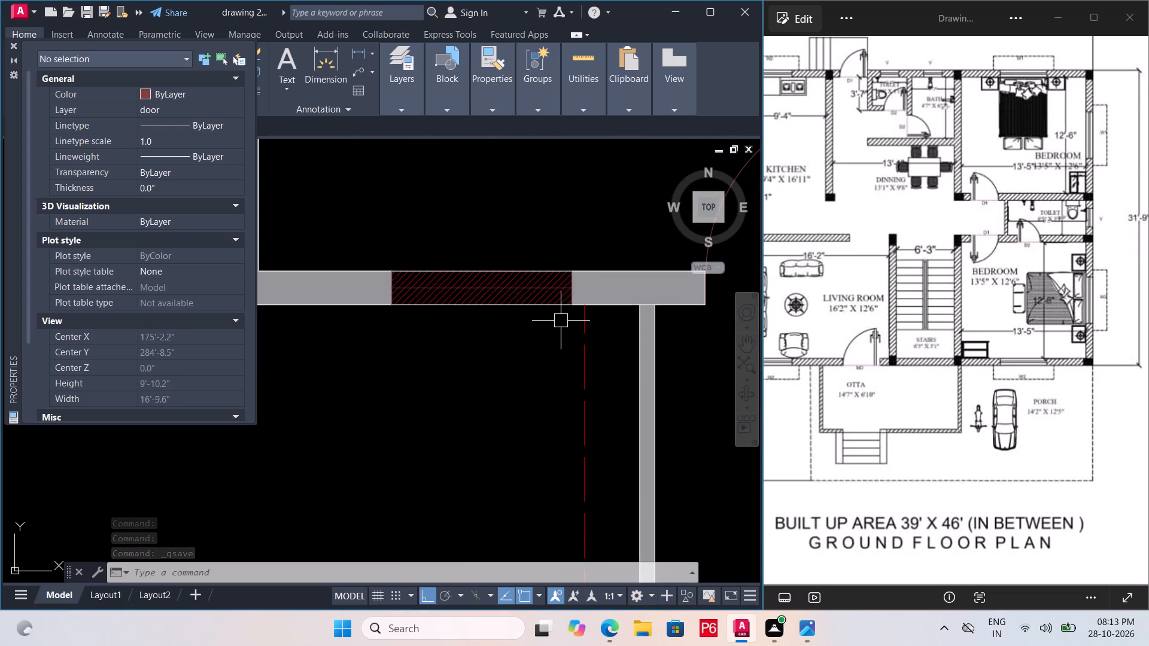
scroll(449, 317, down, 1)
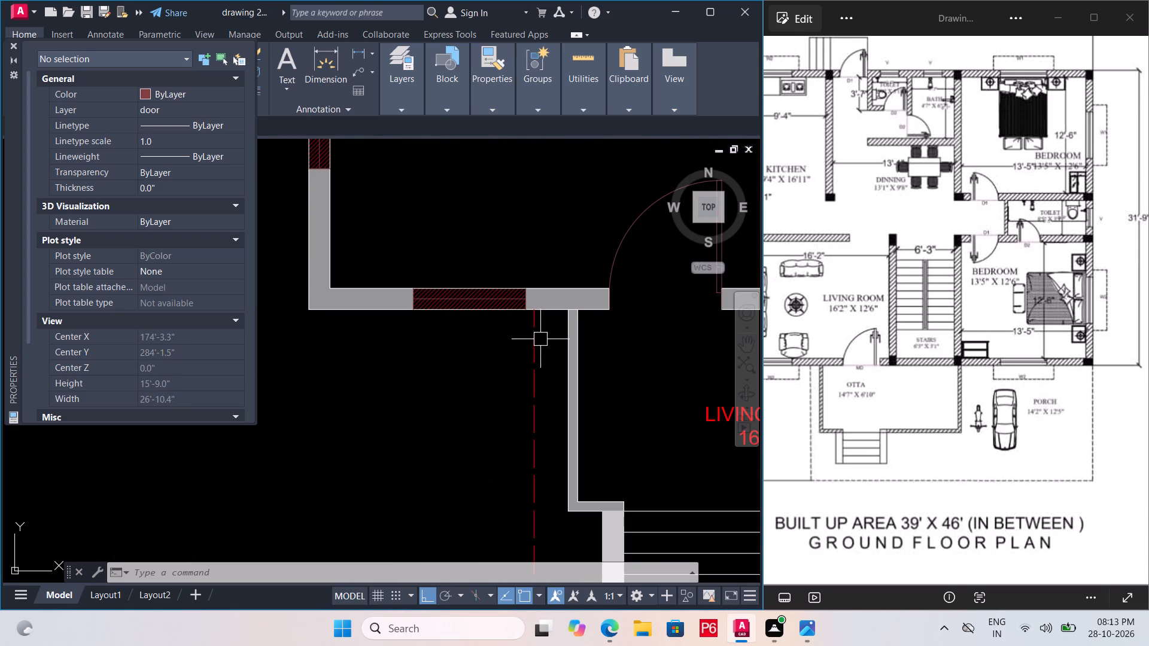
scroll(544, 319, up, 2)
scroll(543, 325, down, 1)
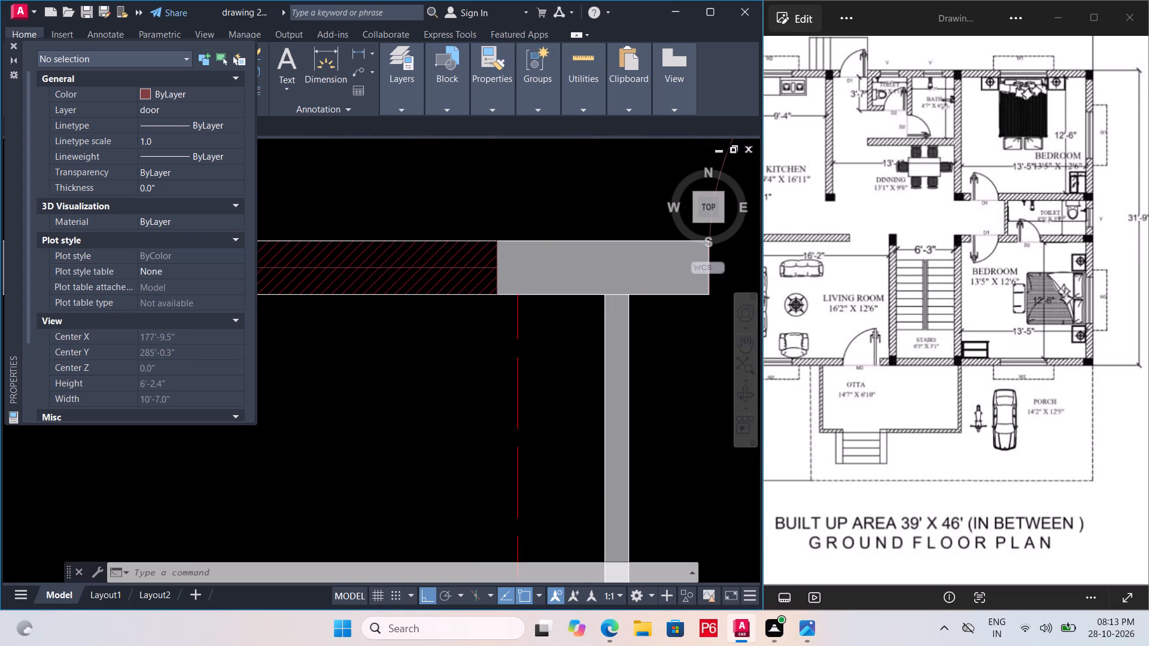
text(L)
key(space)
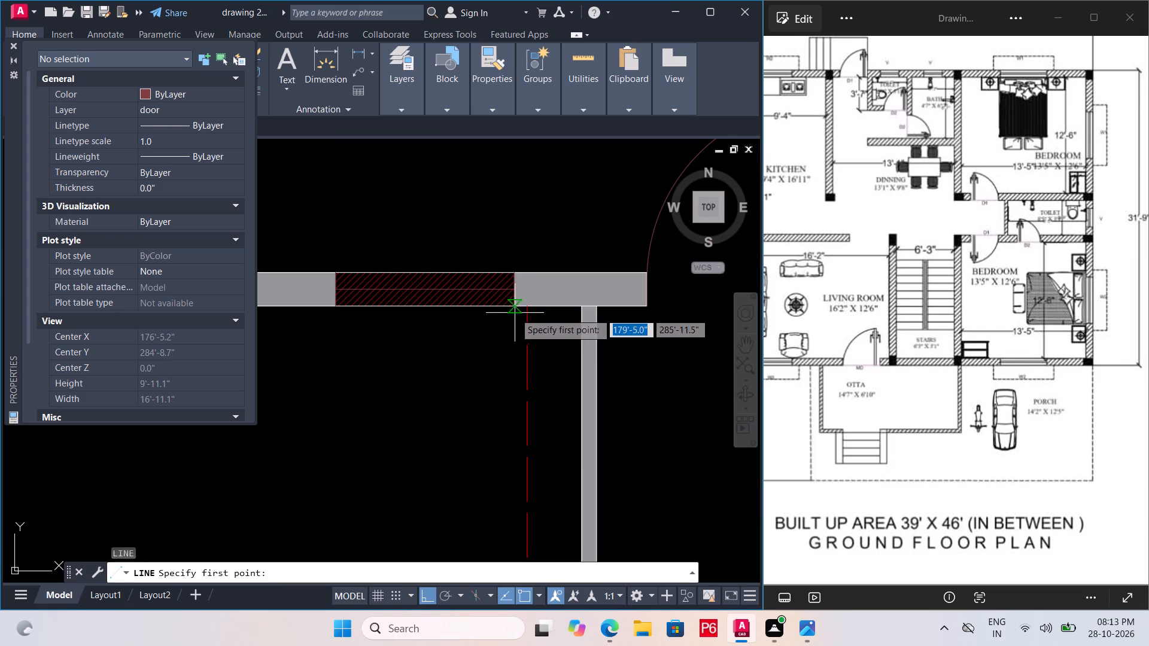
scroll(515, 312, up, 2)
click(527, 299)
scroll(516, 438, down, 1)
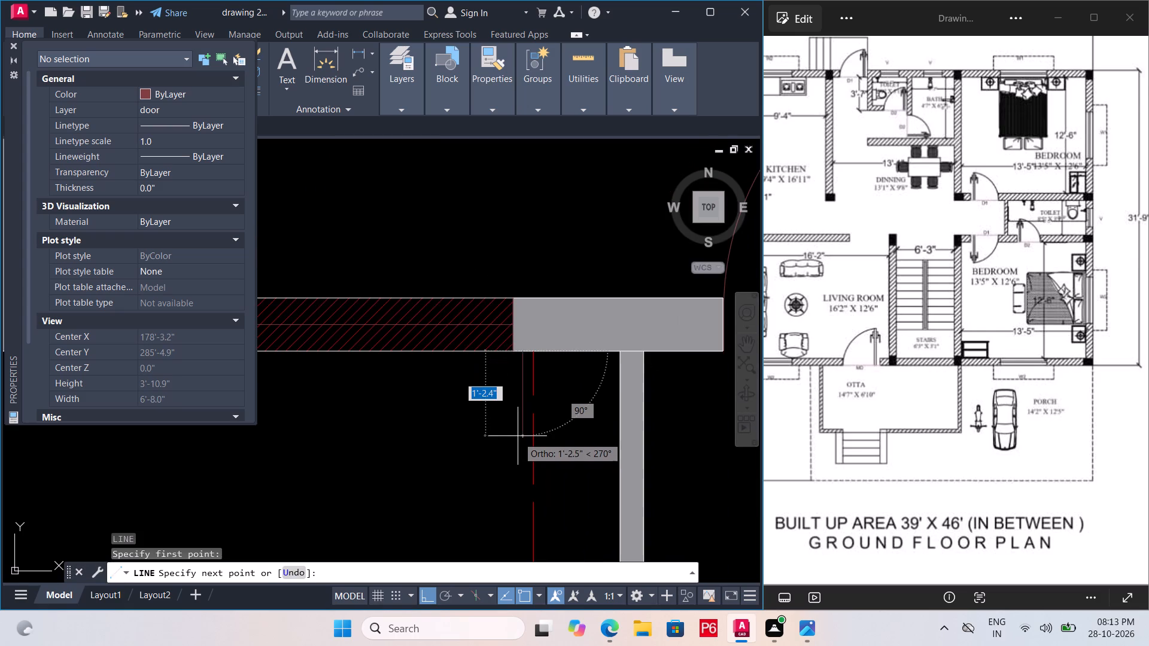
text(2')
key(Return)
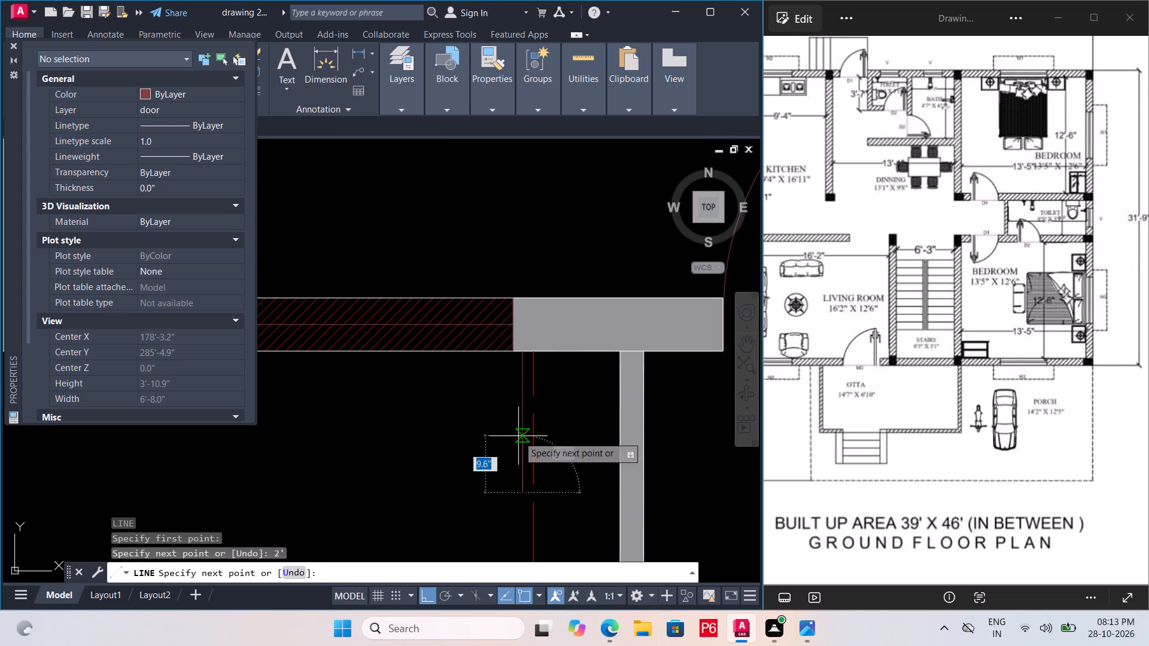
scroll(564, 424, down, 1)
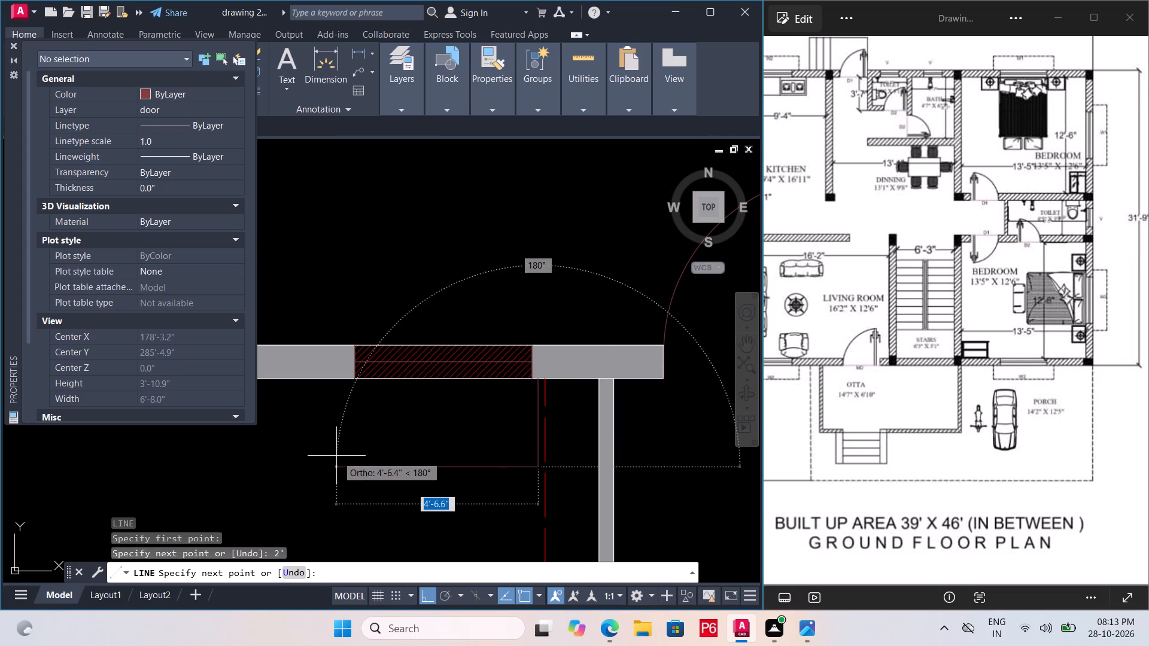
click(342, 446)
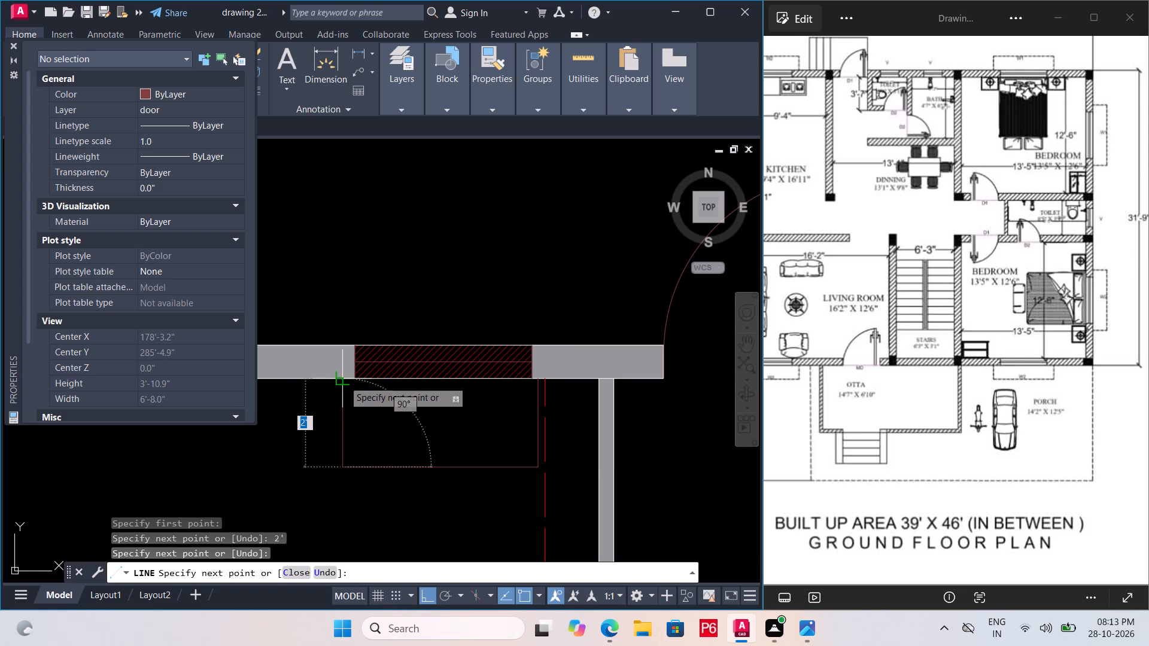
click(345, 375)
key(space)
Set the three lines of the living room's front window outline to the ACAD_ISO02W100 linetype and save the drawing.
click(346, 413)
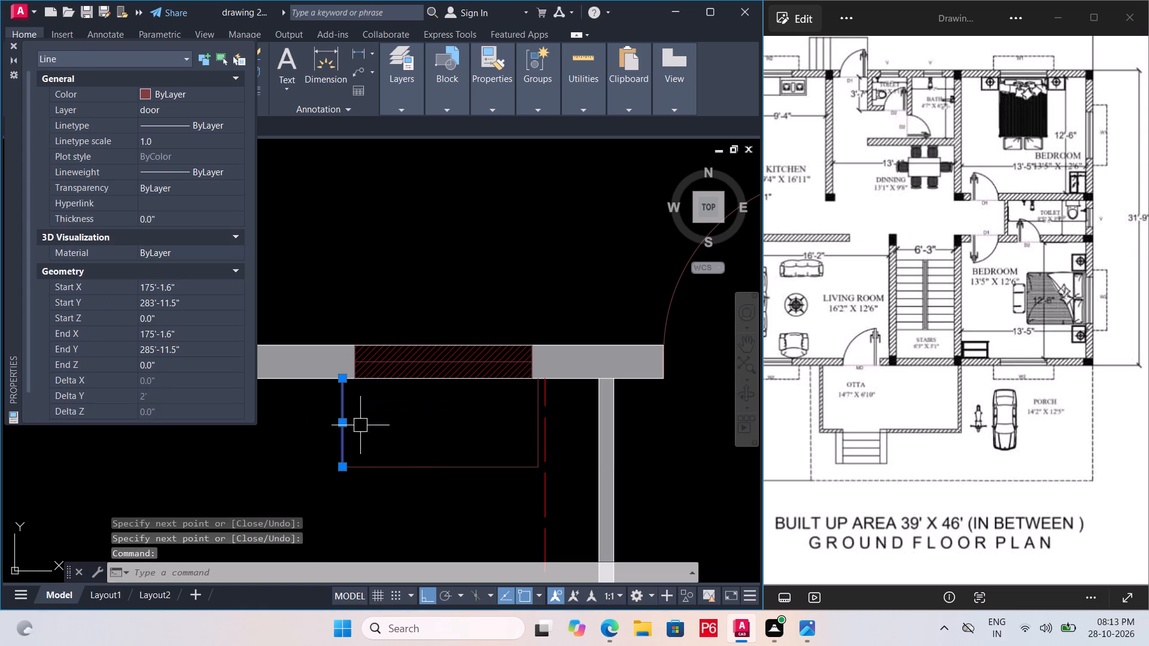
click(414, 471)
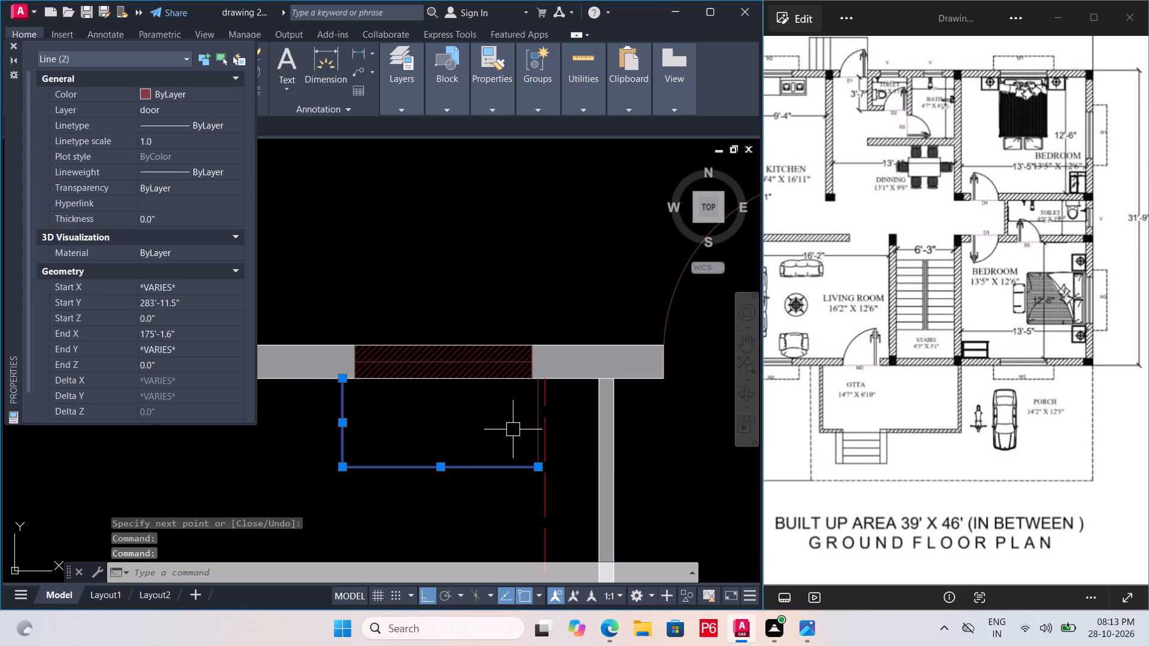
click(537, 431)
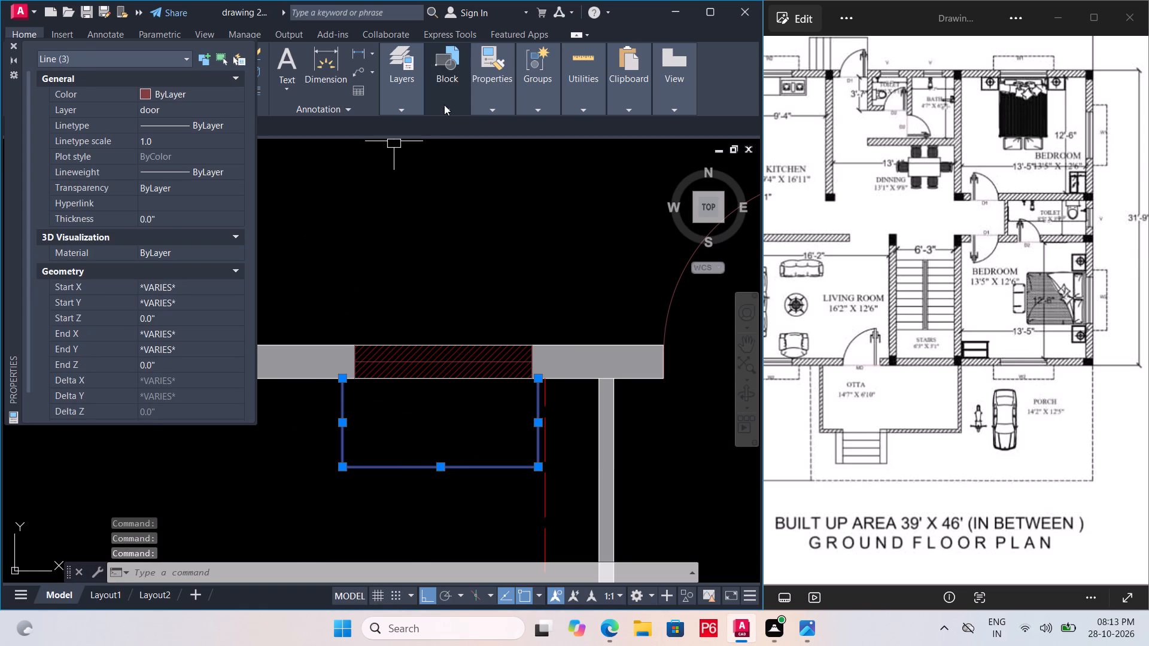
click(485, 108)
click(567, 163)
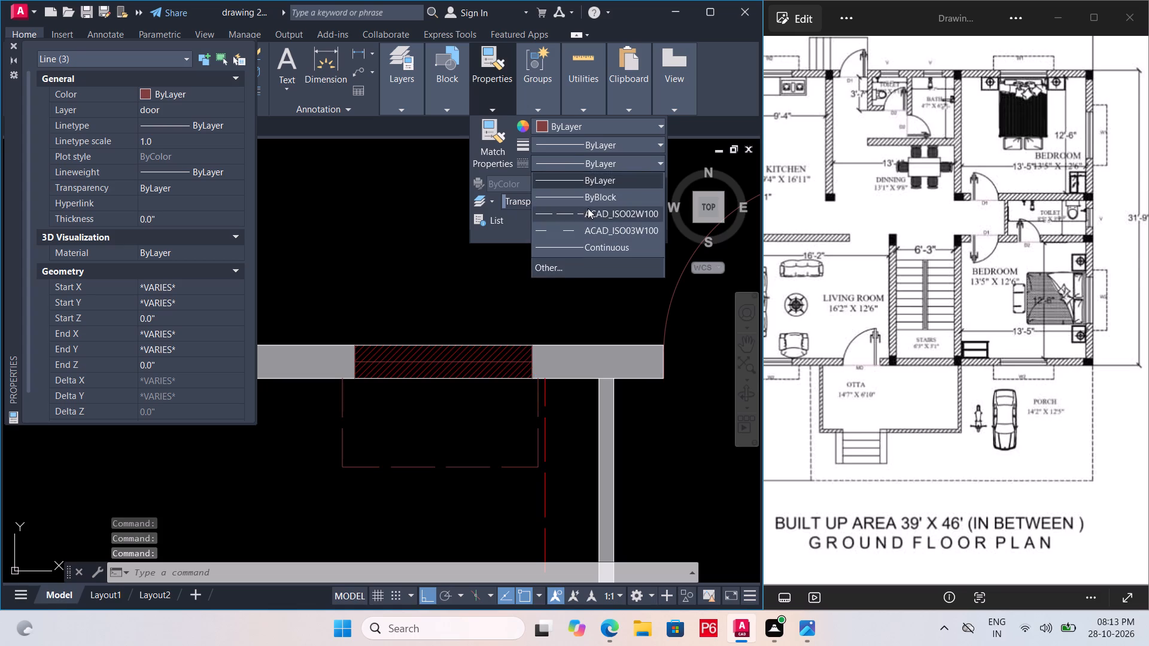
click(588, 208)
key(Escape)
key(ctrl+s)
key(ctrl+s)
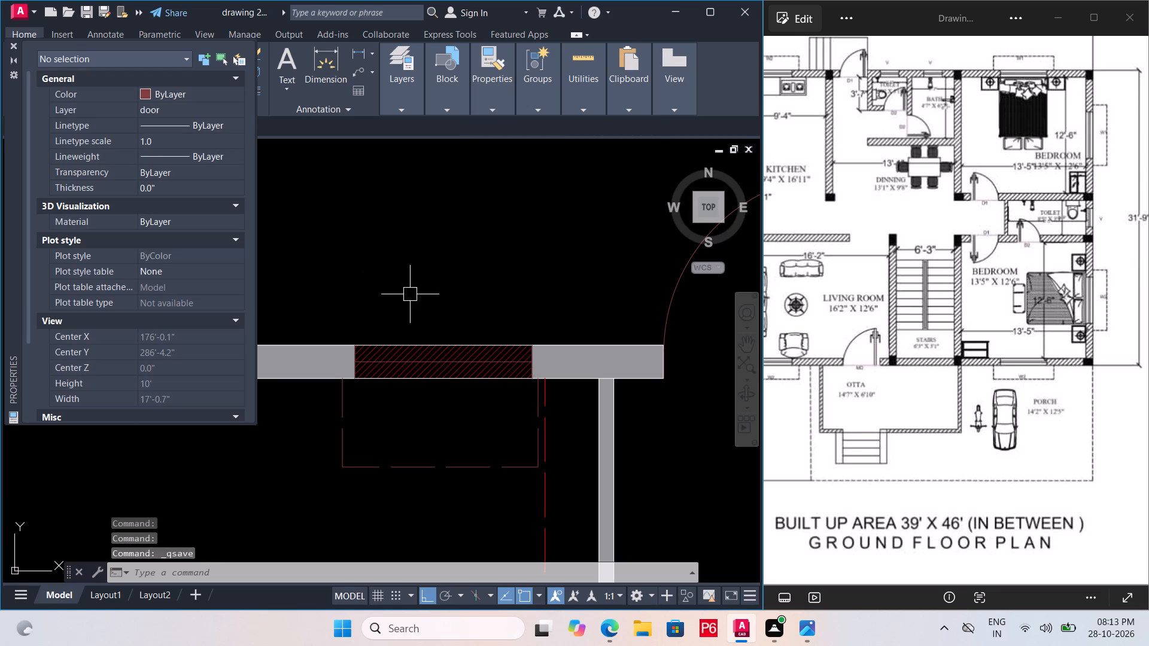
key(ctrl+s)
key(ctrl+s)
key(ctrl+s)
key(ctrl+s)
Draw a three-sided outline, 2' deep and extending past both window ends, outside the living room's side wall window and save the drawing.
scroll(911, 337, down, 3)
scroll(555, 342, down, 3)
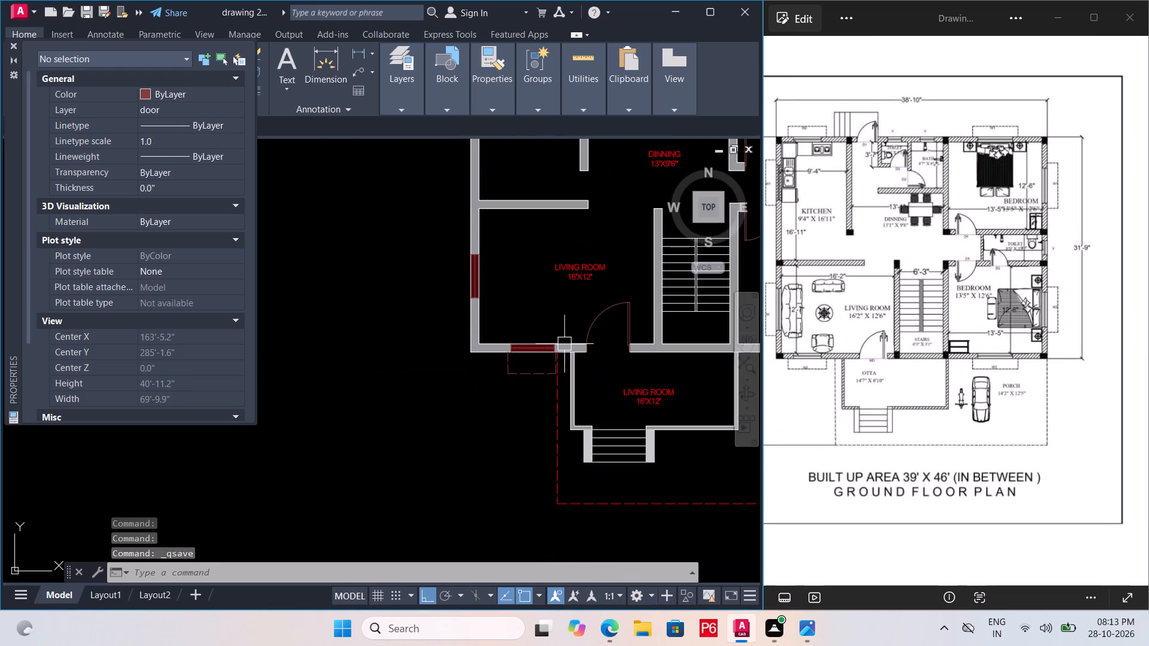
scroll(463, 283, up, 4)
scroll(479, 247, down, 1)
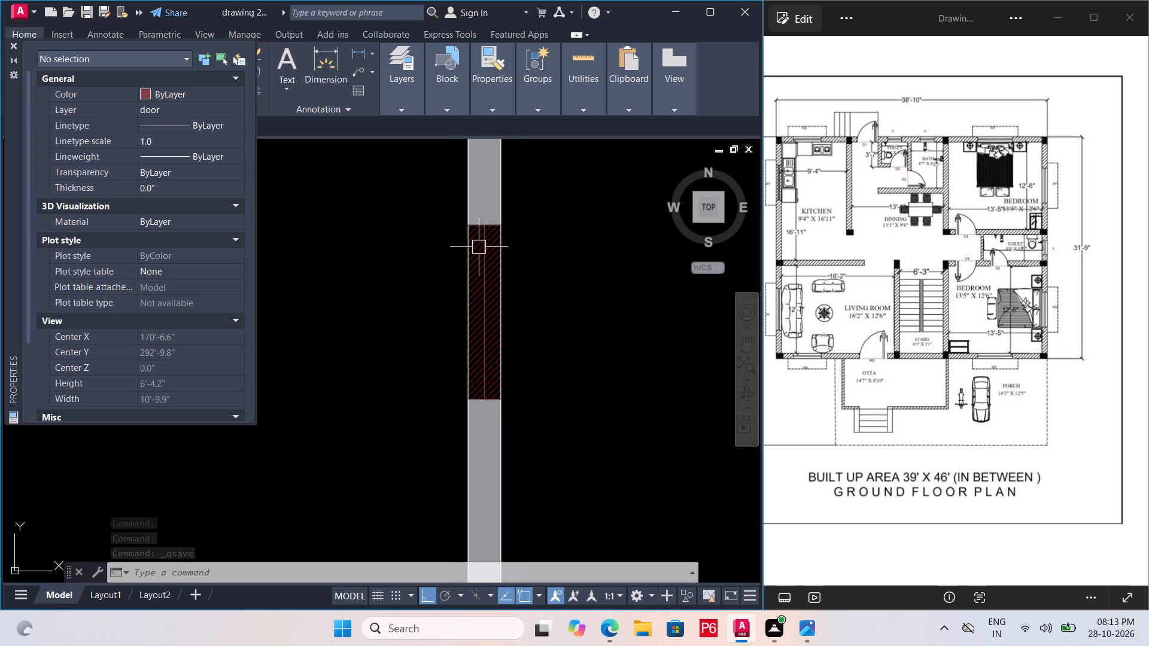
key(l)
key(space)
double_click(466, 191)
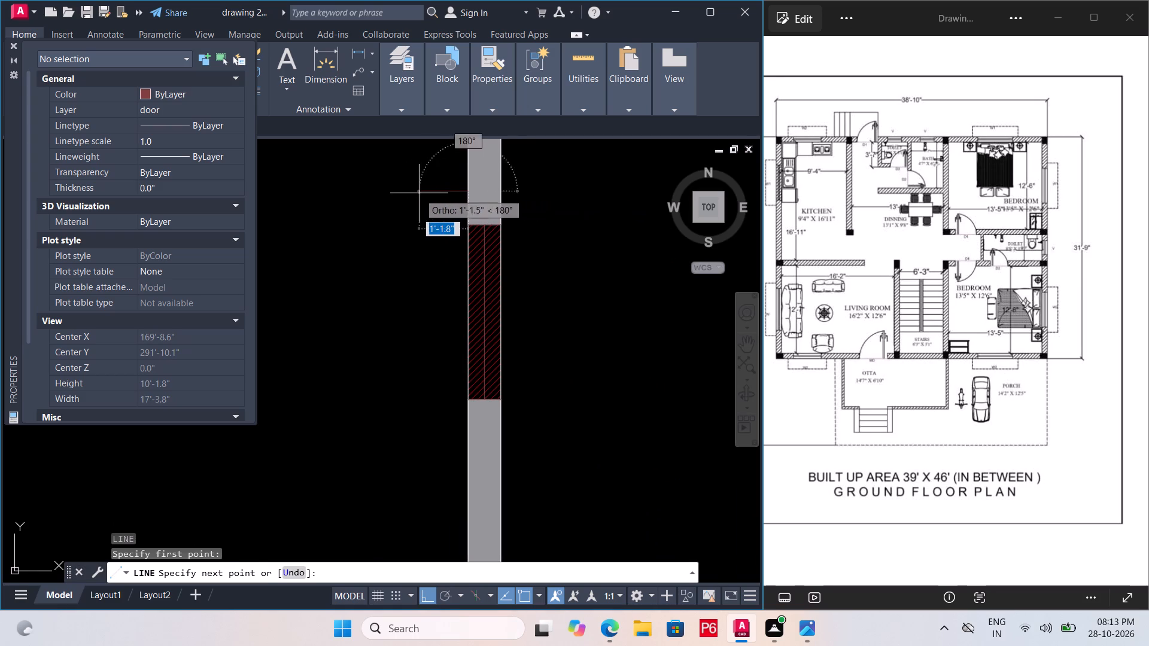
key(2)
key(apostrophe)
key(Return)
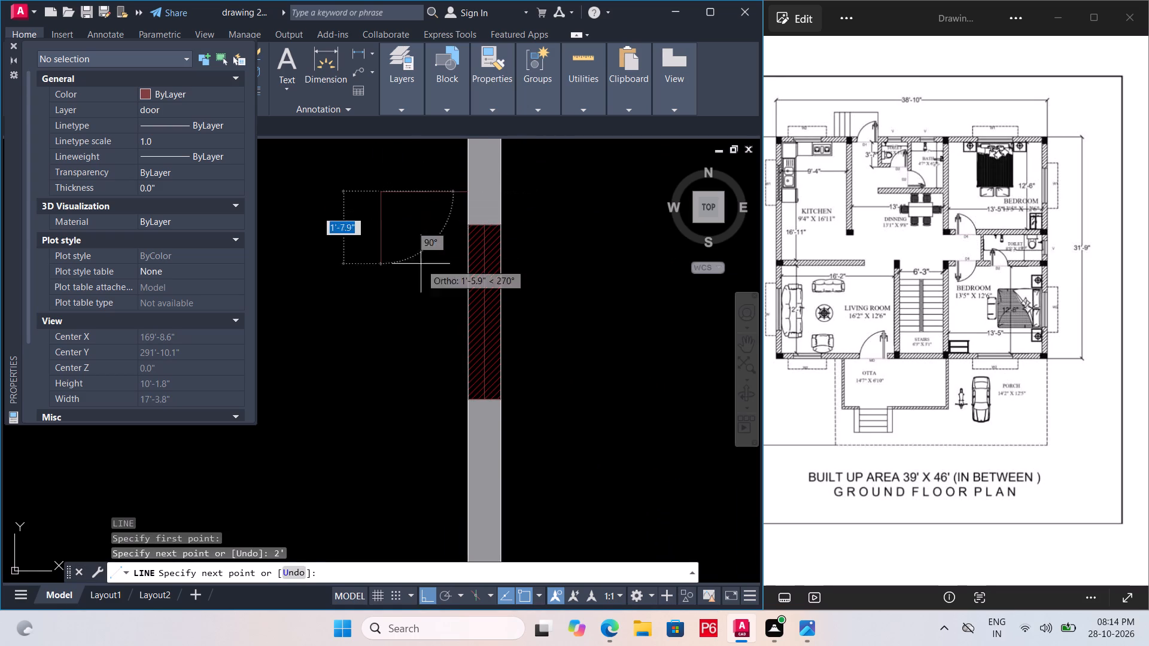
drag(396, 435, 421, 432)
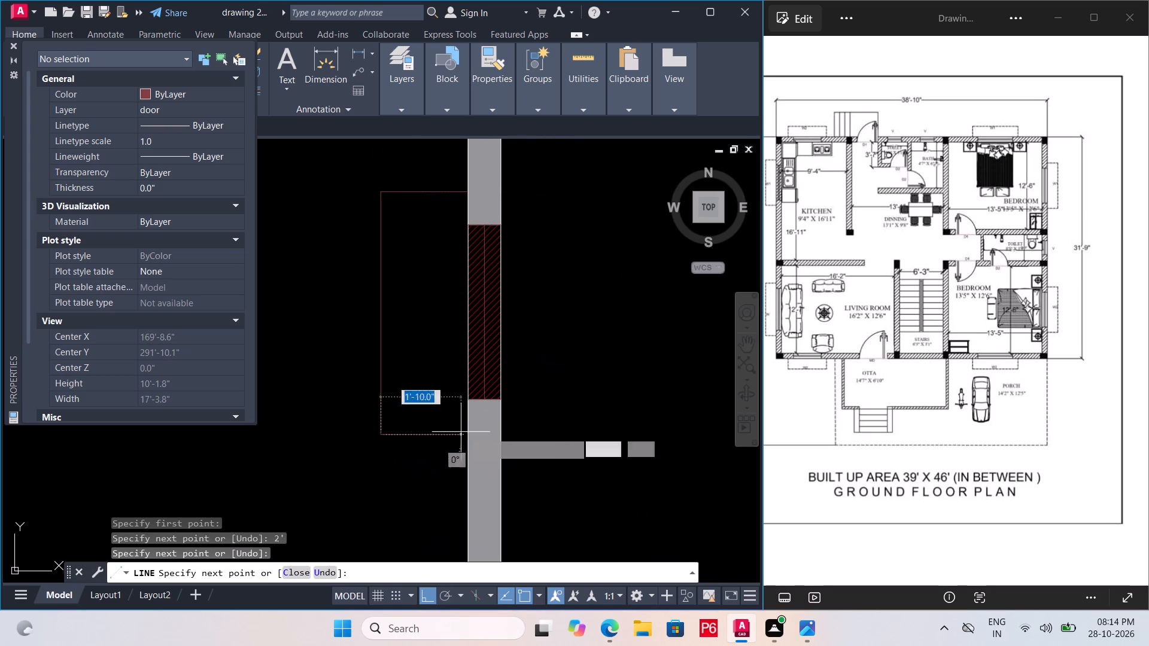
click(464, 434)
key(ctrl+s)
key(ctrl+s)
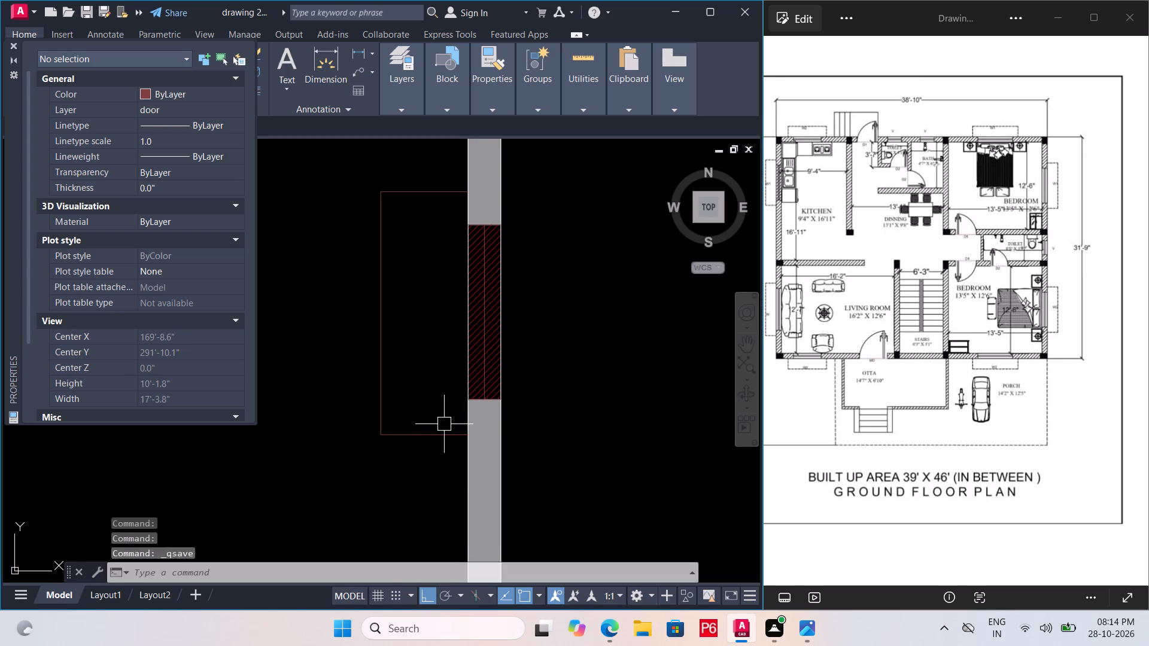
key(ctrl+s)
Set the three lines of the living room's side window outline to the ACAD_ISO02W100 linetype and save the drawing.
click(433, 441)
click(379, 378)
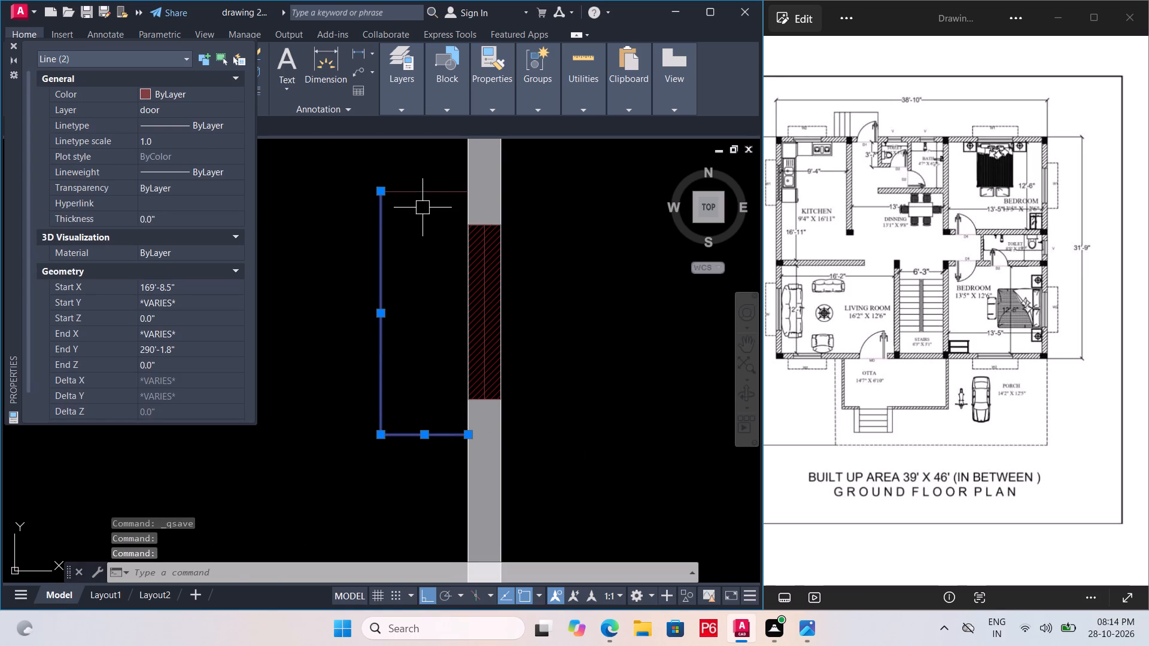
click(428, 199)
click(432, 188)
click(432, 187)
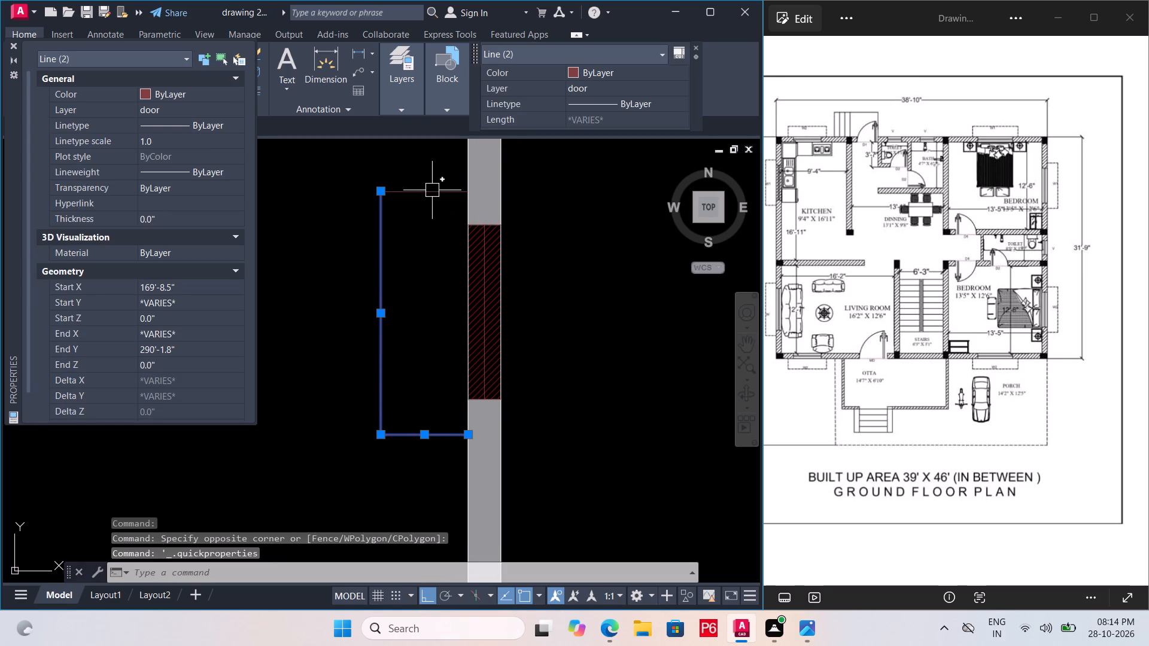
click(432, 193)
click(697, 45)
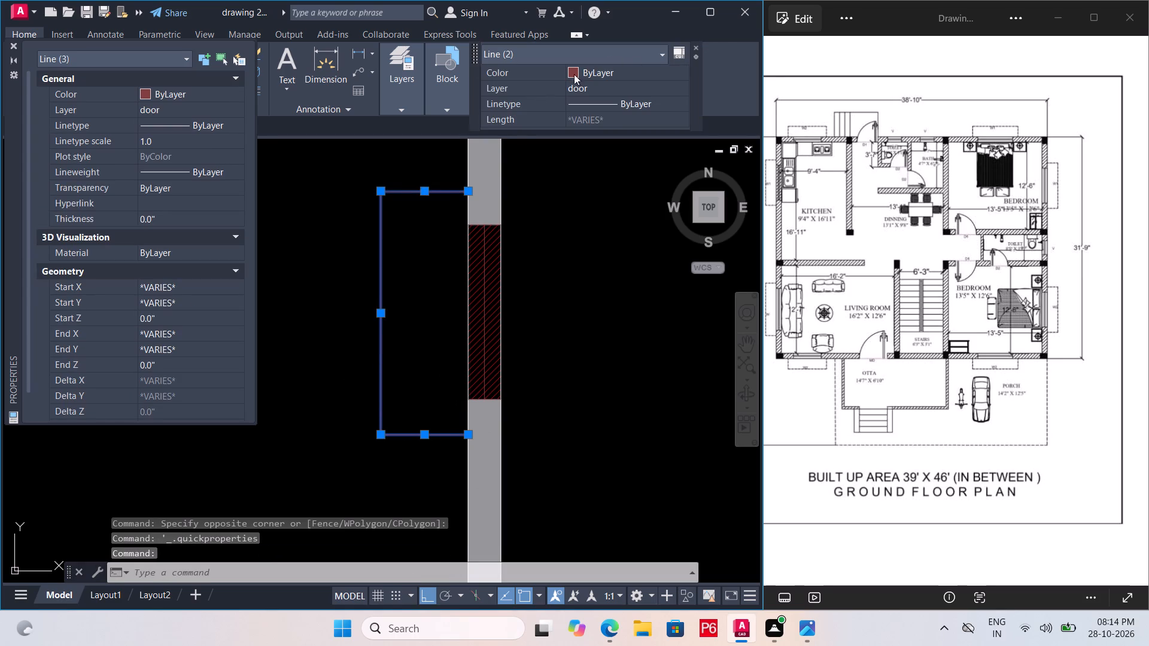
click(696, 47)
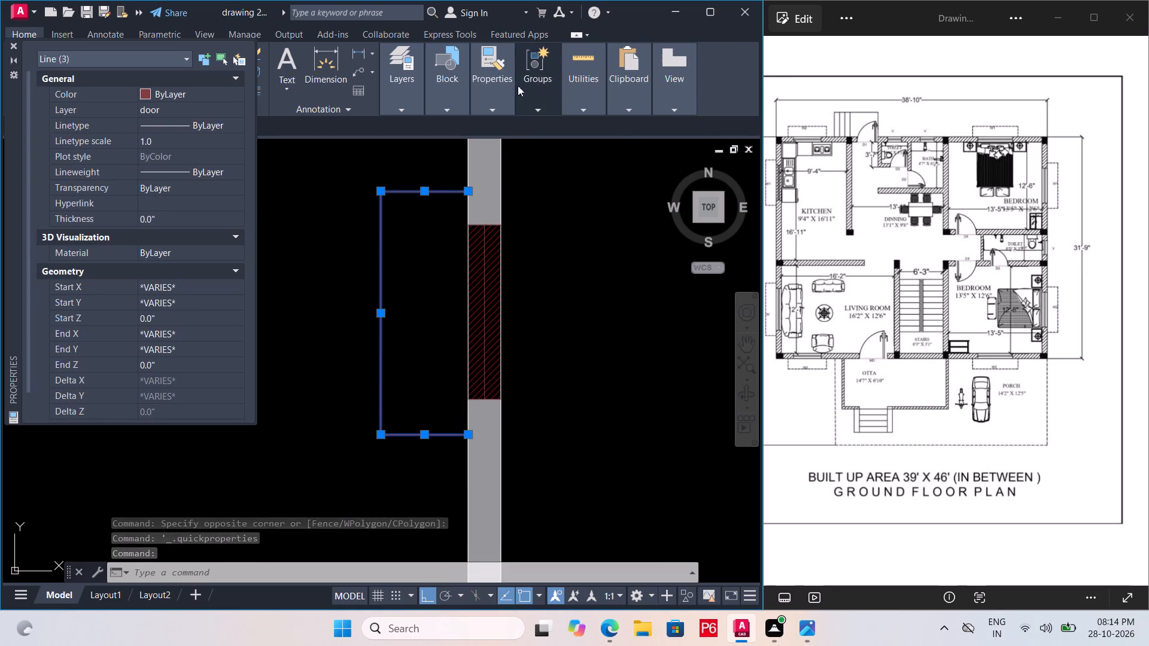
click(484, 104)
click(583, 160)
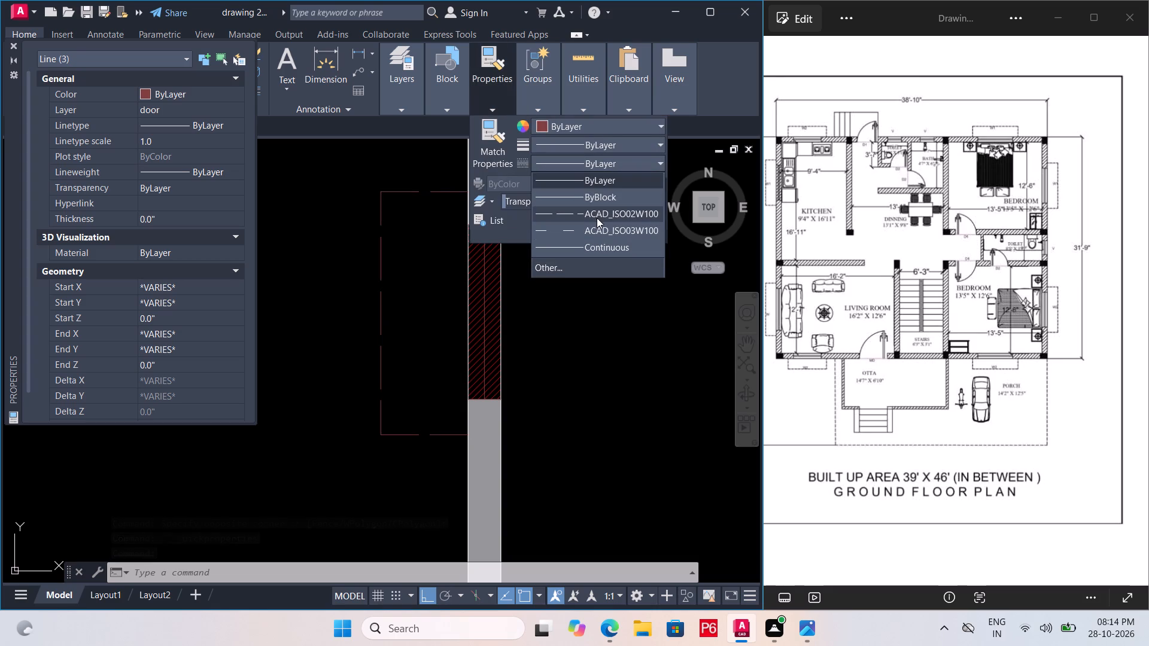
click(599, 215)
key(Escape)
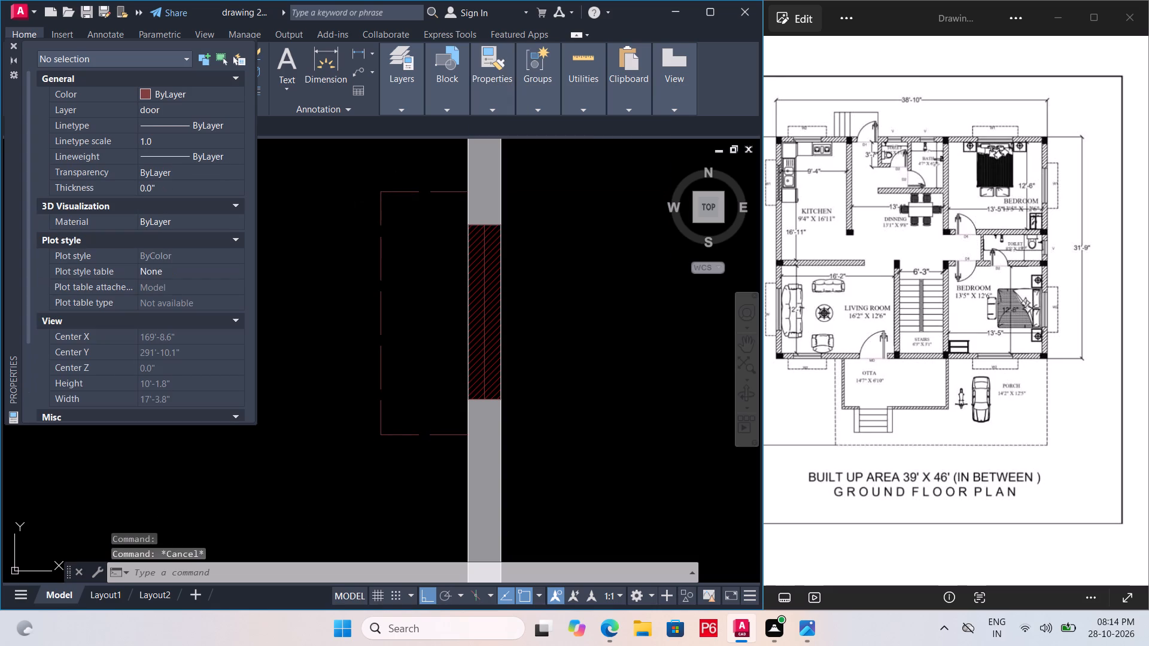
key(ctrl+s)
key(ctrl+s)
key(ctrl+s)
key(ctrl+s)
key(ctrl+s)
key(ctrl+s)
key(ctrl+s)
Draw a three-sided outline, 2' deep and about 5'-2" long, outside the kitchen's side wall window and save the drawing.
scroll(378, 313, down, 2)
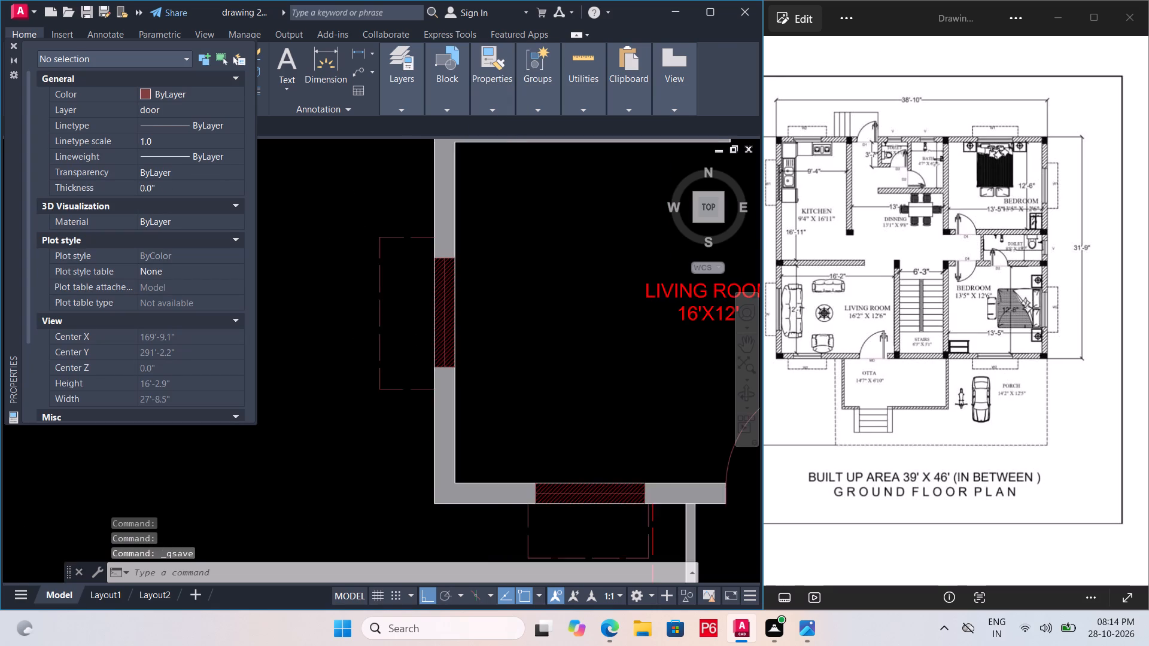
scroll(385, 339, down, 2)
scroll(396, 172, up, 3)
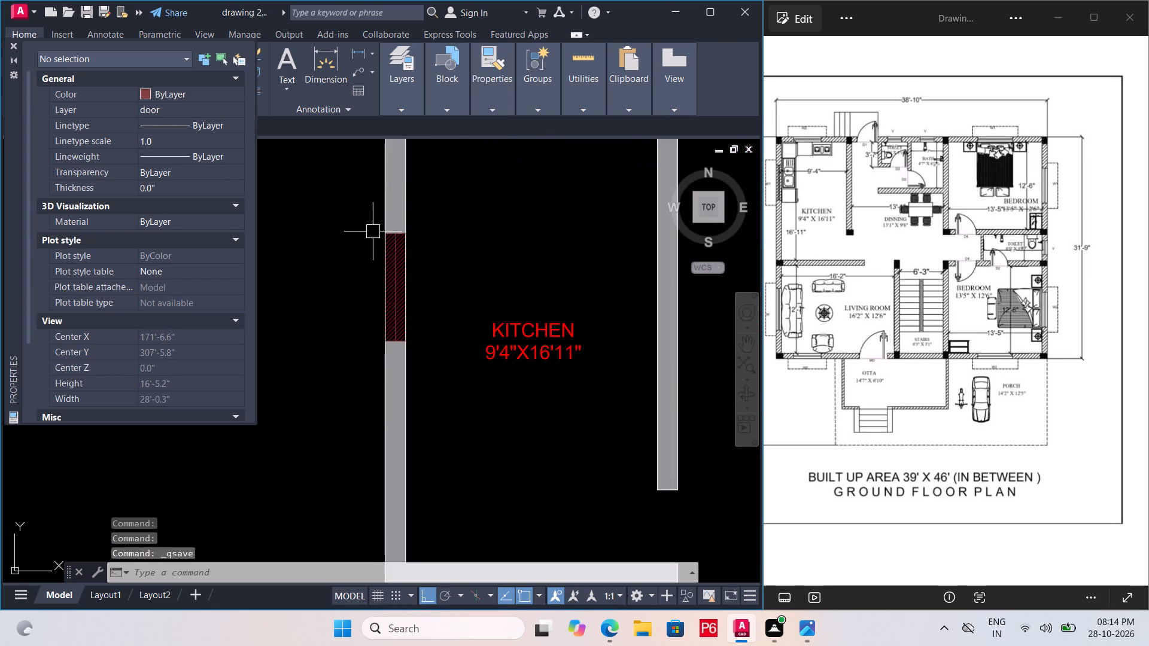
scroll(377, 312, up, 1)
key(l)
key(space)
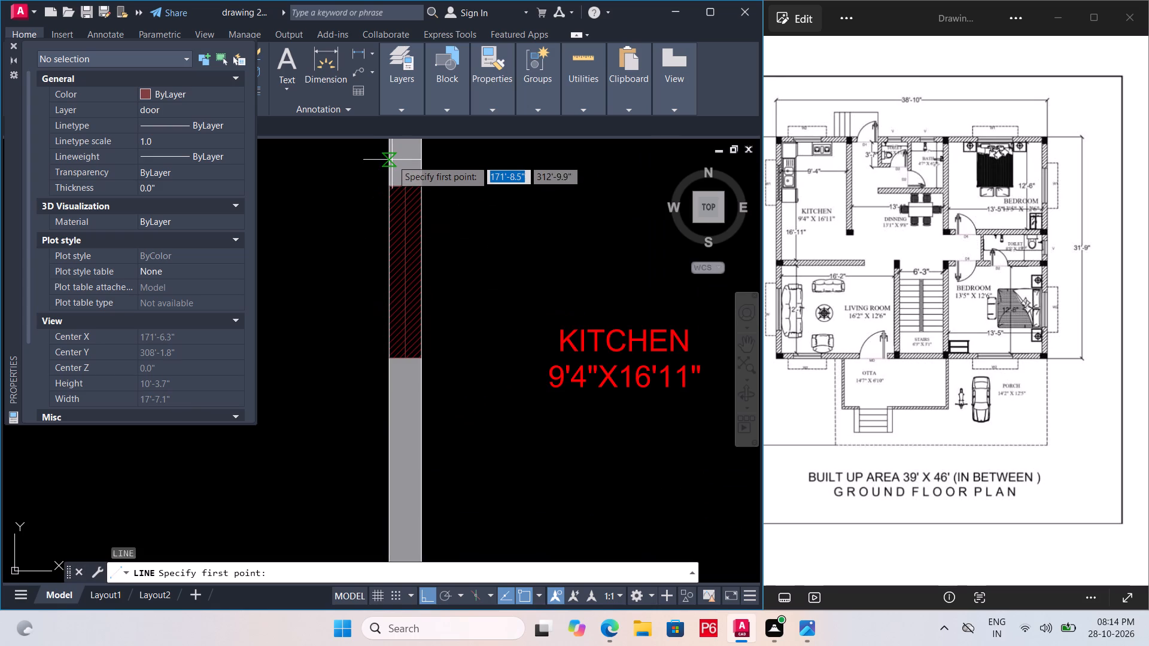
click(388, 160)
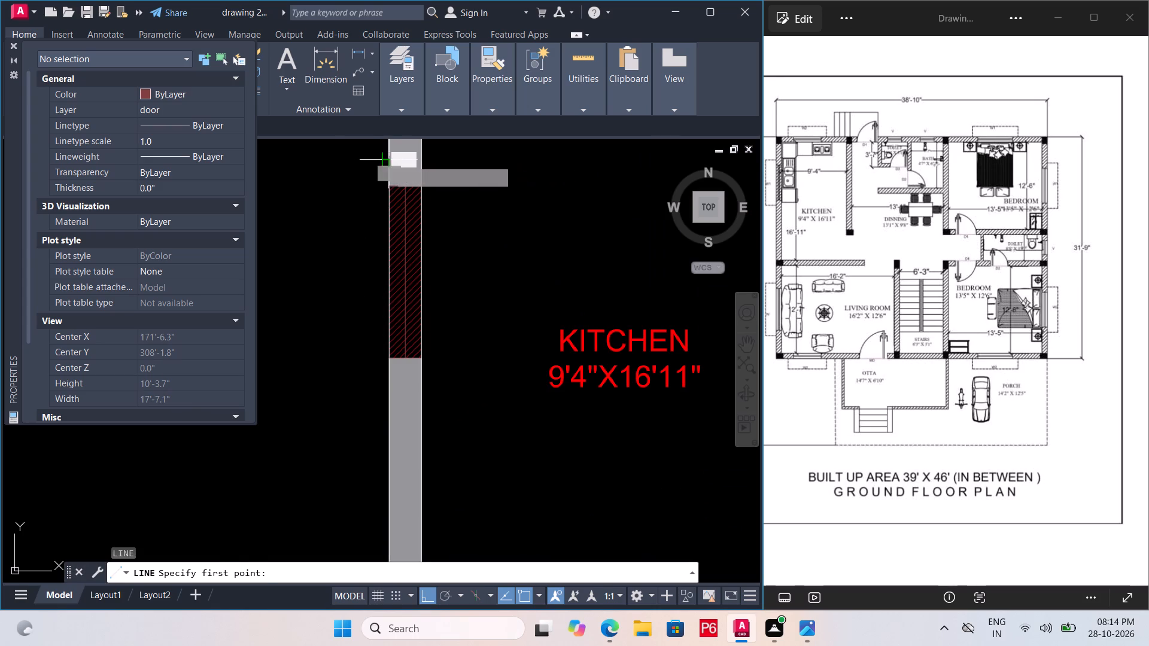
text(2')
key(Return)
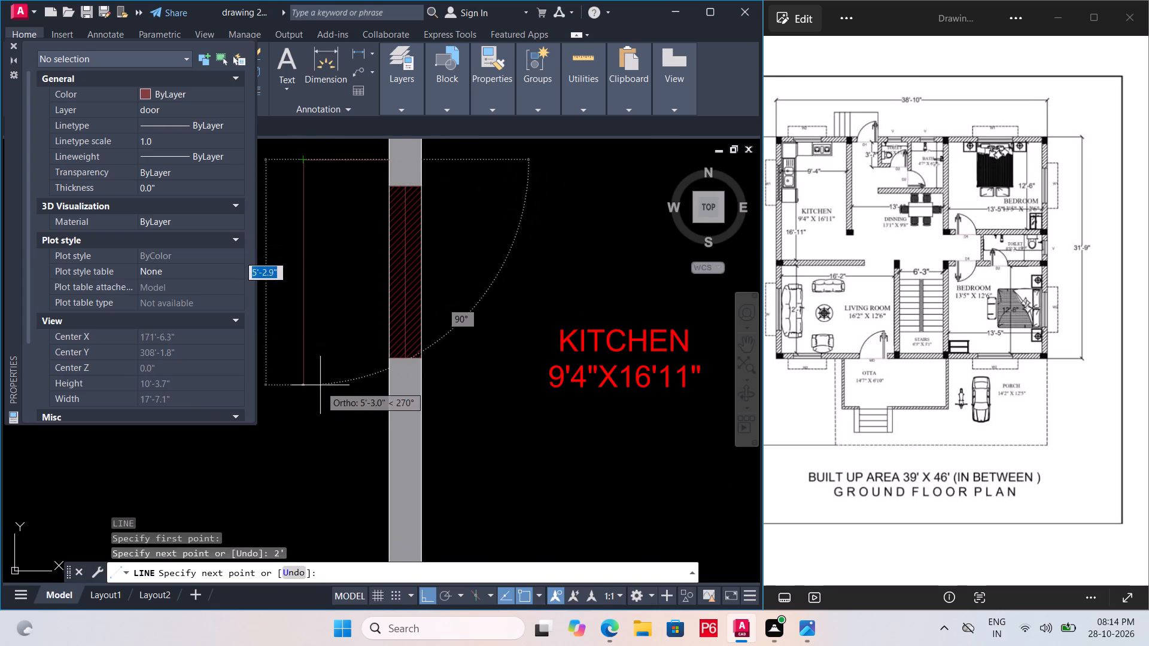
click(323, 382)
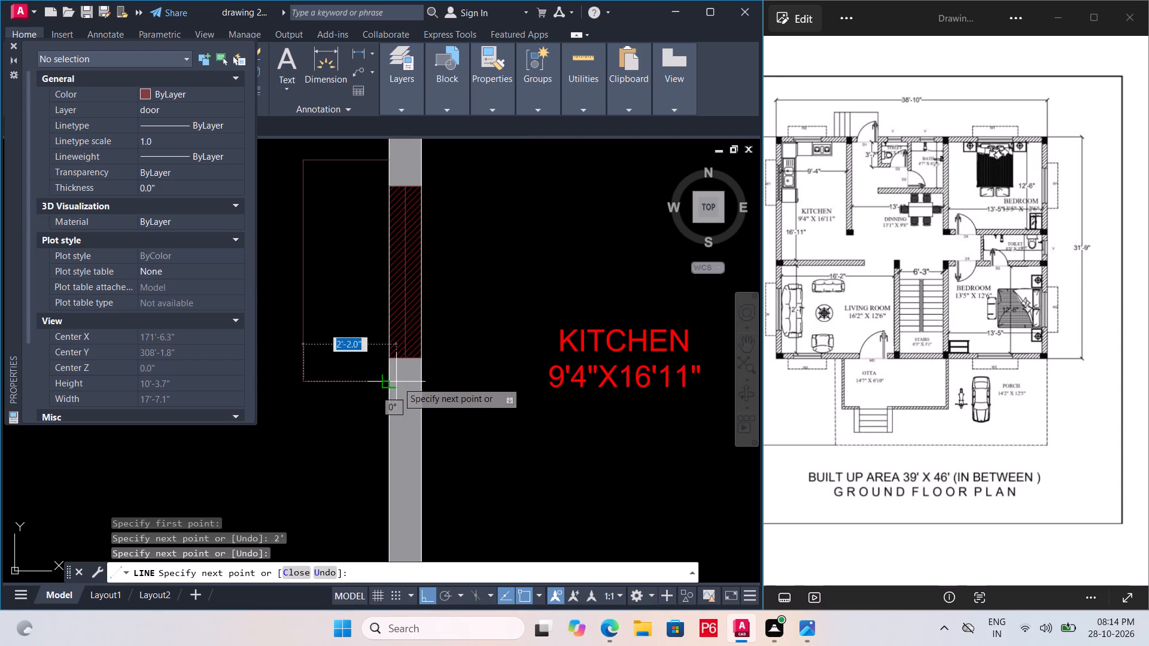
click(393, 385)
ctrl+scroll(392, 385, down, 2)
key(ctrl+s)
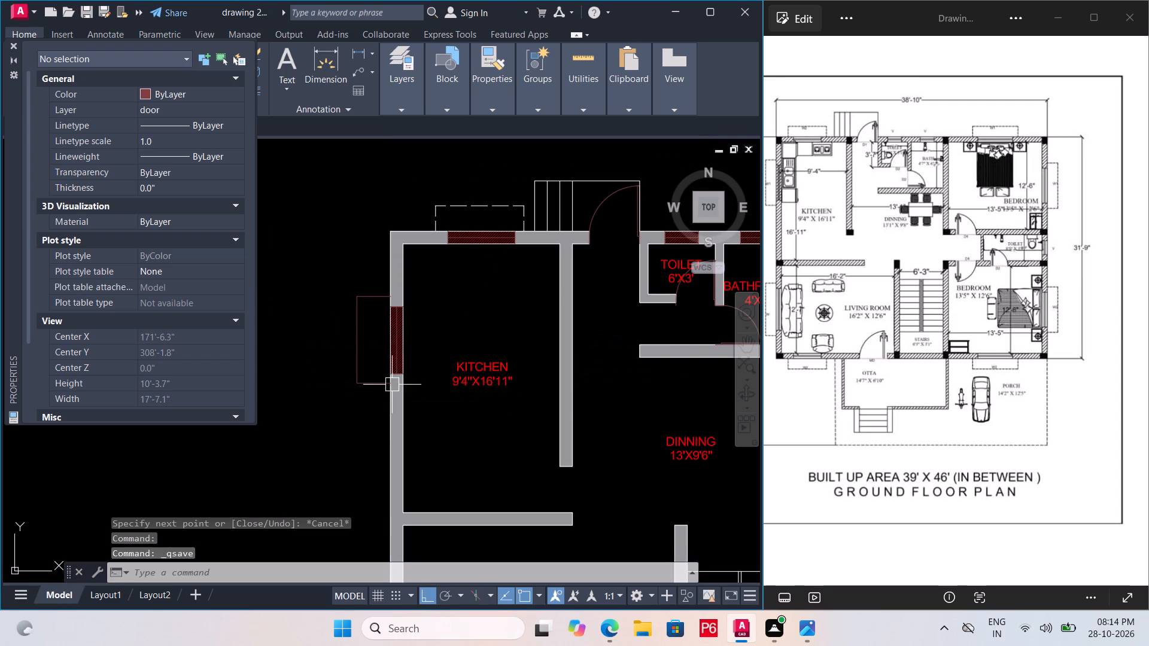
key(ctrl+s)
key(ctrl+s)
key(ctrl+s)
key(ctrl+s)
Set the three lines of the kitchen's side window outline to the ACAD_ISO02W100 linetype.
click(379, 389)
click(355, 348)
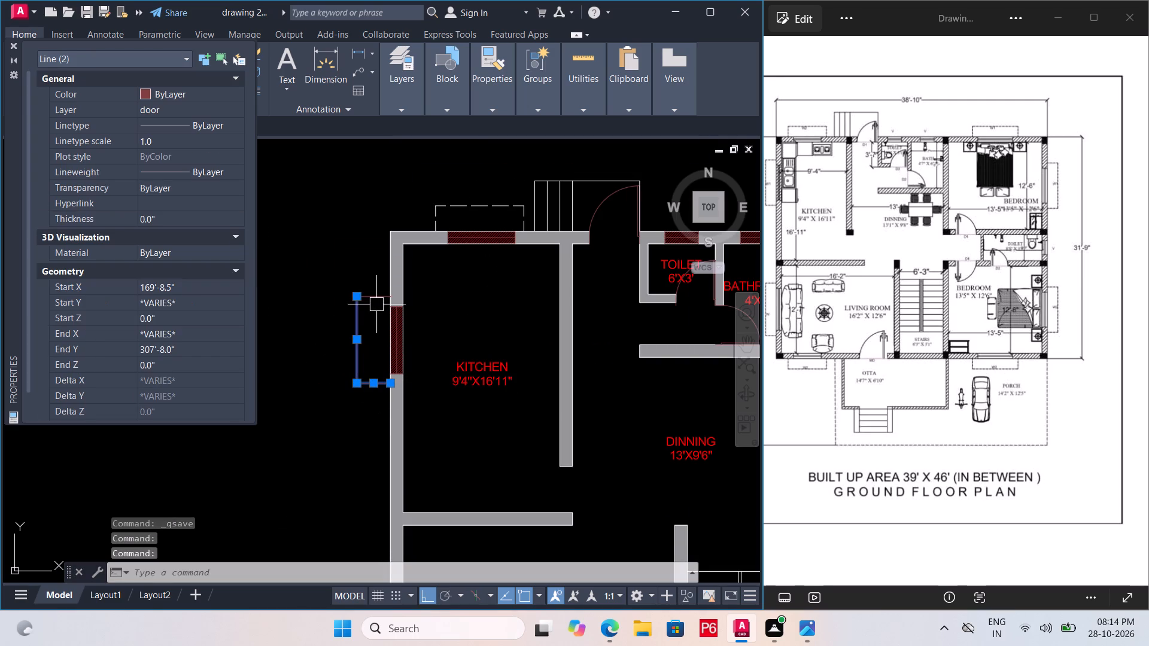
double_click(376, 302)
click(499, 106)
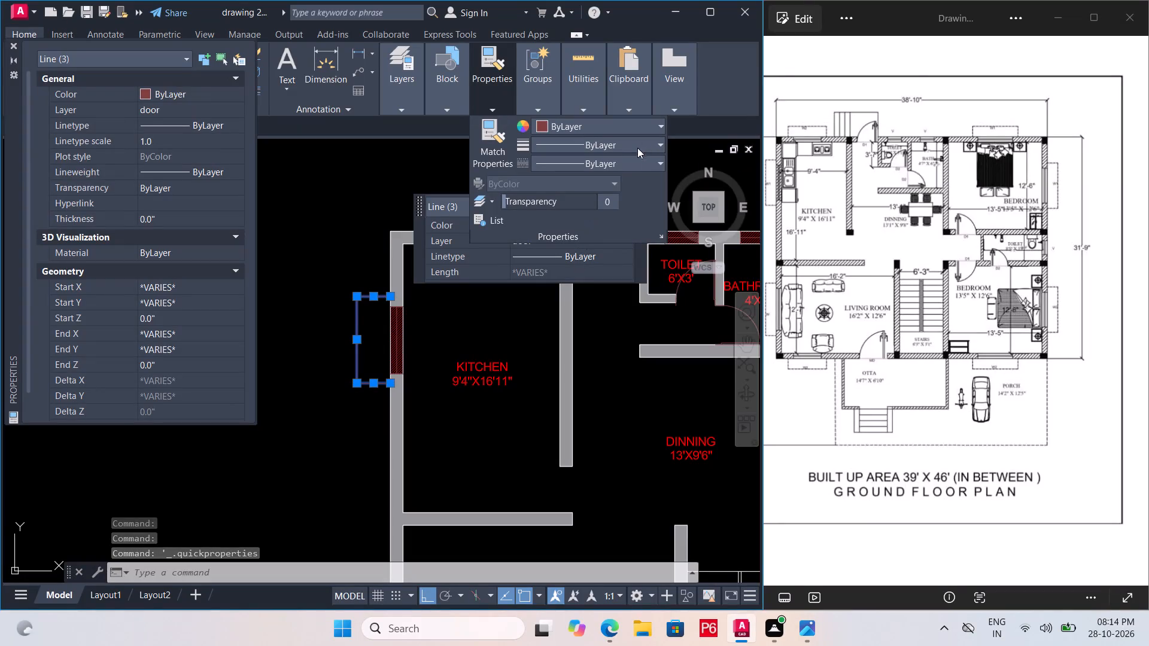
click(642, 161)
click(611, 216)
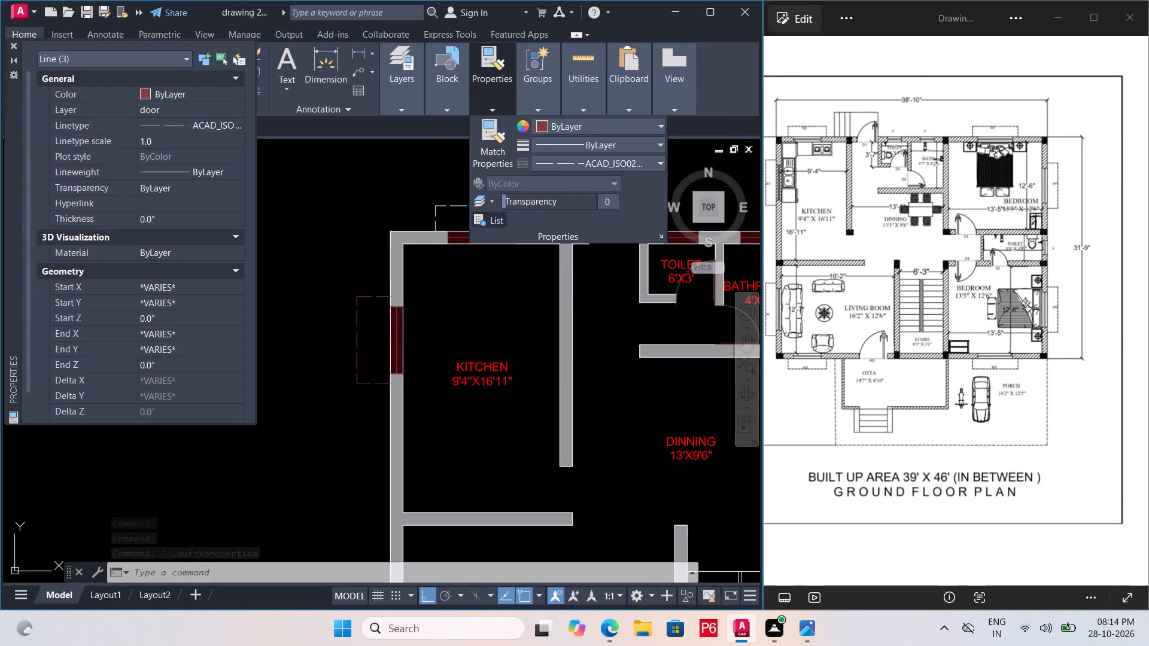
Clear the selection of the kitchen's side window outline and save the drawing.
key(Escape)
key(ctrl+s)
key(ctrl+s)
key(ctrl+s)
key(ctrl+s)
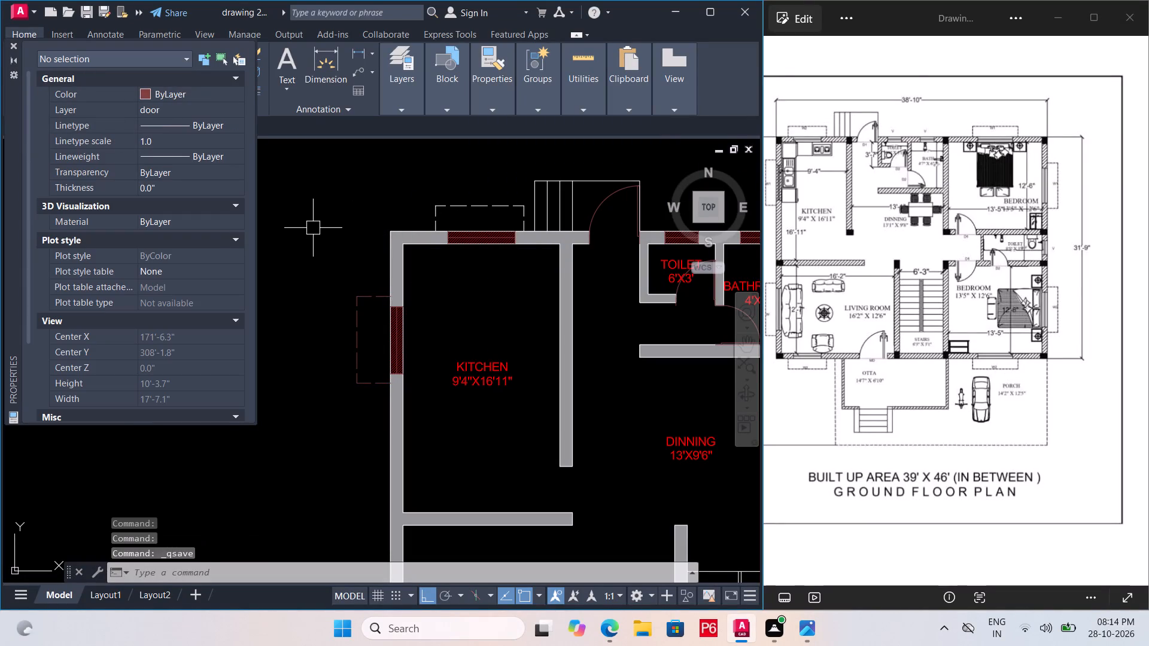
key(ctrl+s)
key(ctrl+s)
key(ctrl+s)
Apply the ACAD_ISO02W100 linetype and the door layer to the three outline lines outside the kitchen's rear wall window, and save the drawing.
click(438, 212)
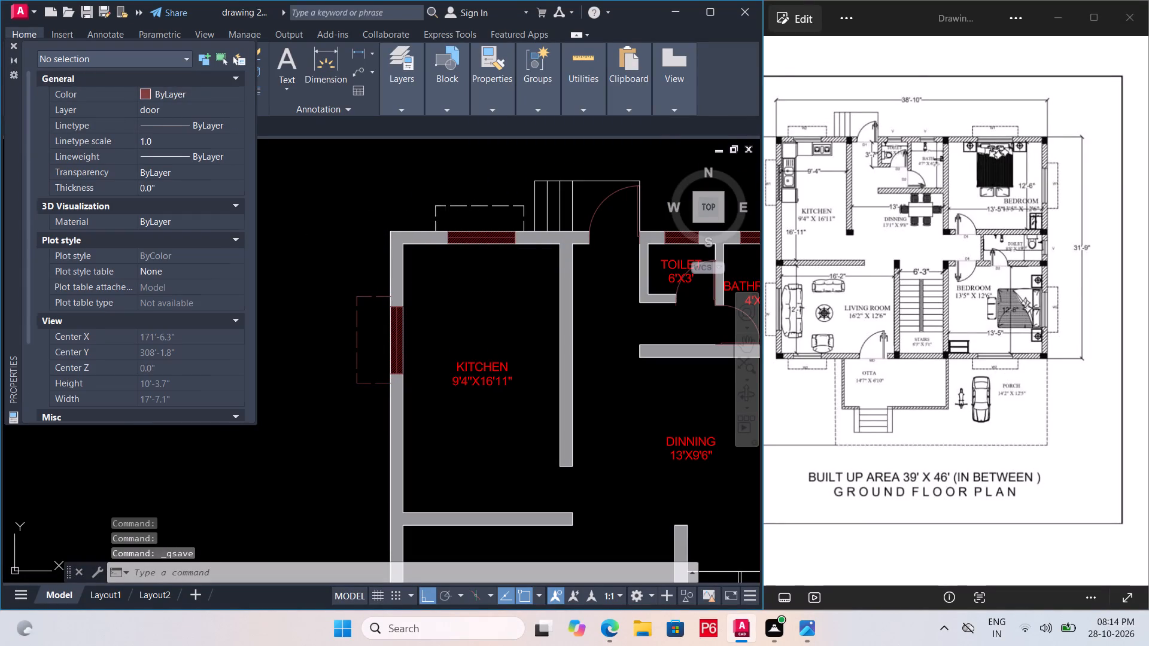
click(439, 217)
click(522, 220)
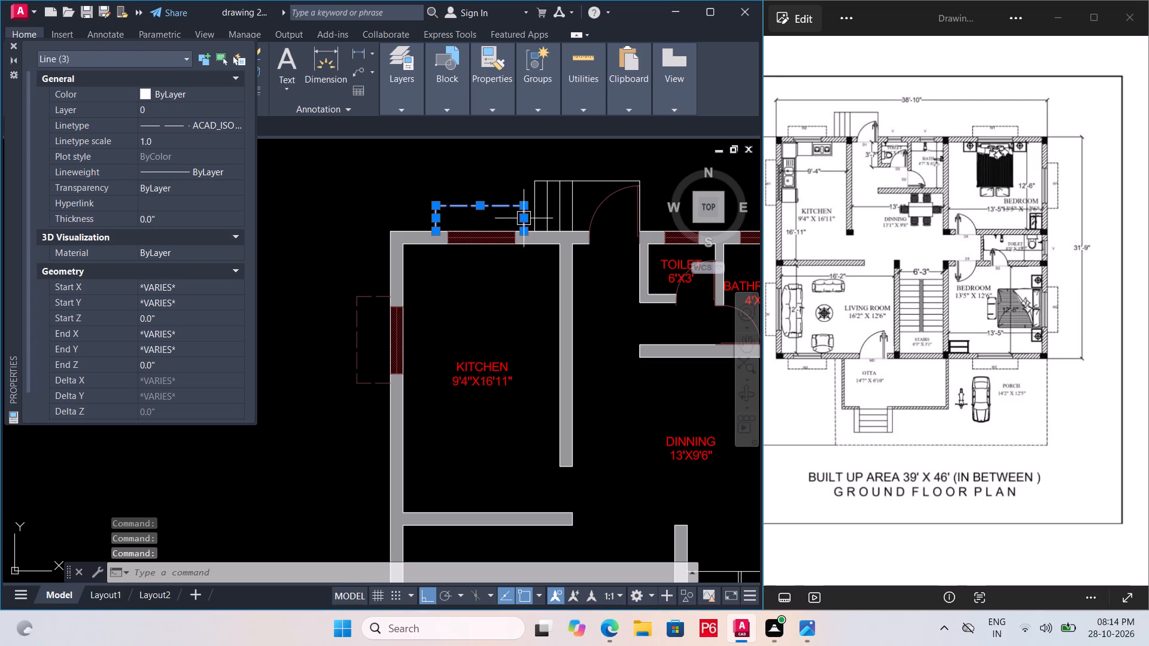
click(492, 105)
click(572, 163)
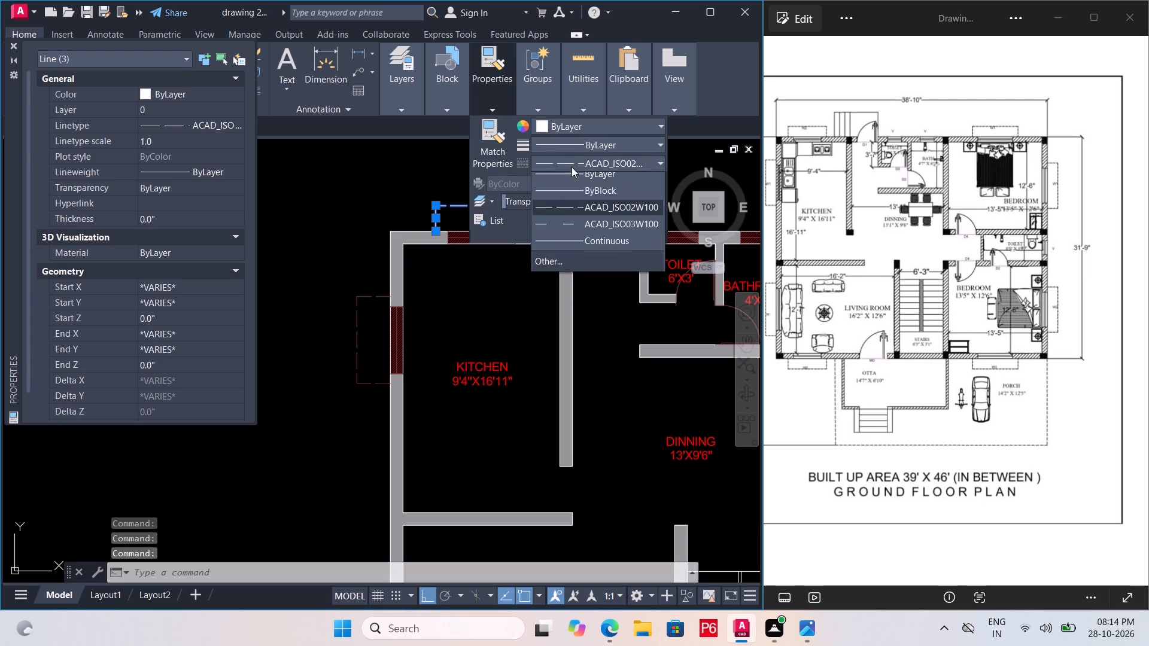
click(566, 210)
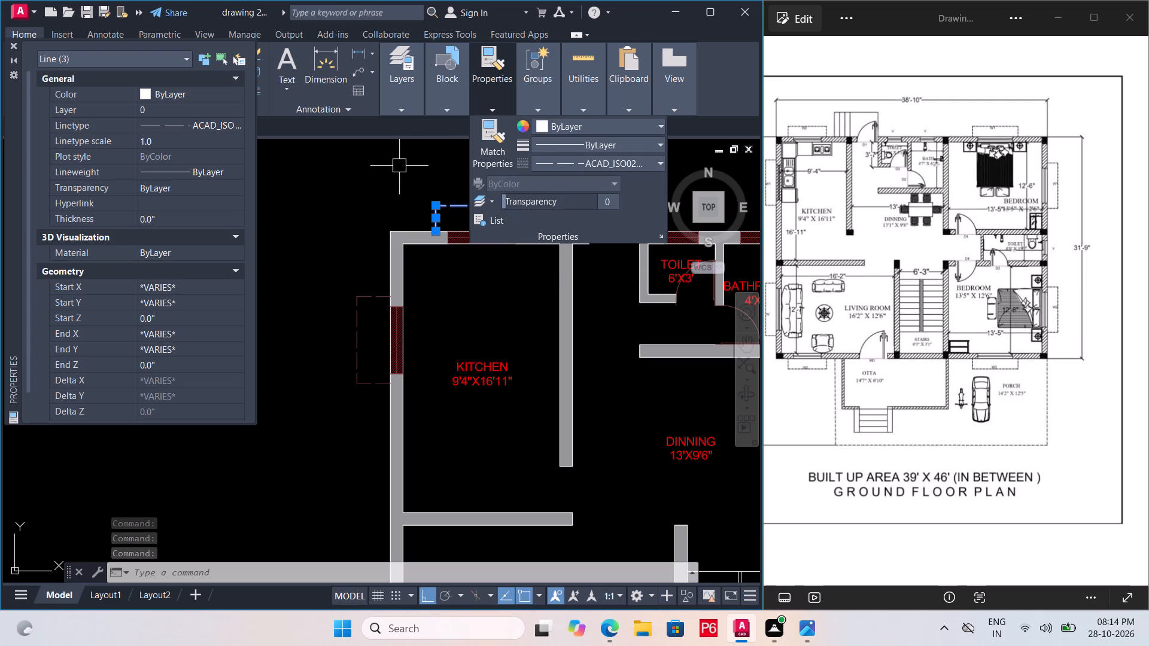
click(546, 129)
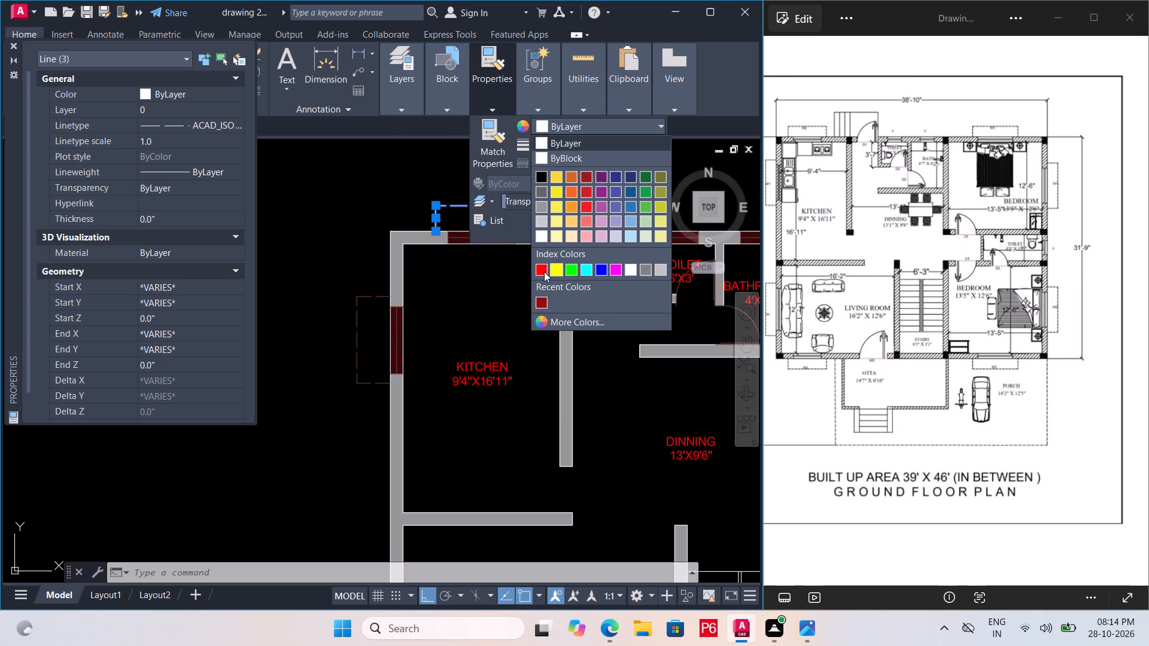
click(394, 194)
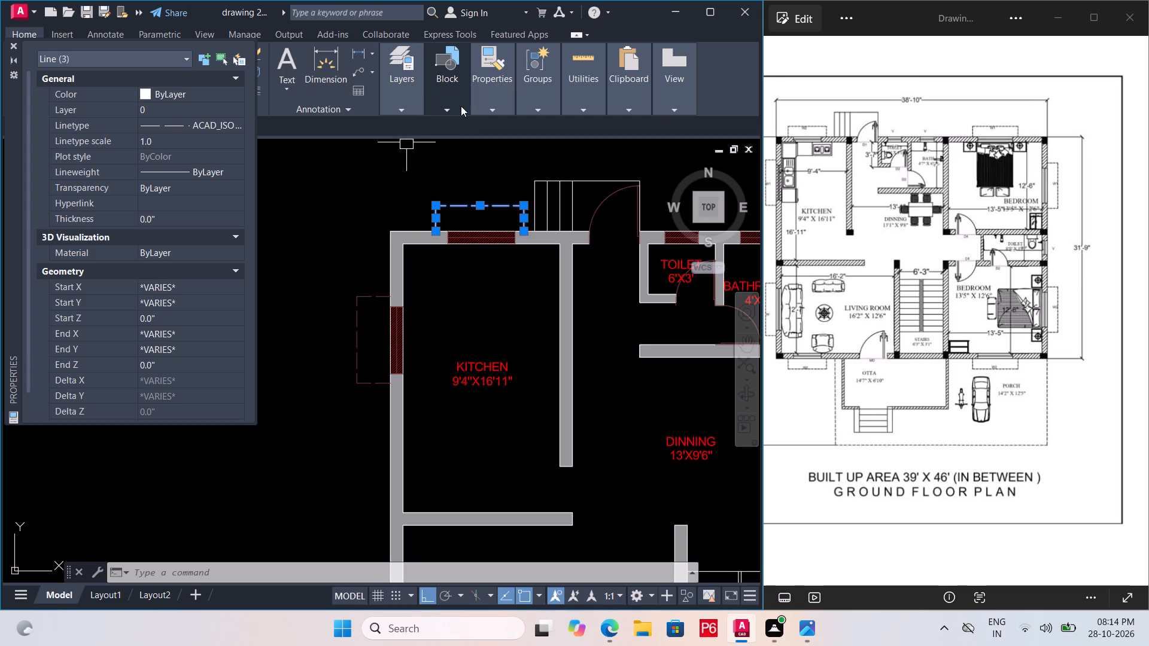
click(409, 108)
click(488, 126)
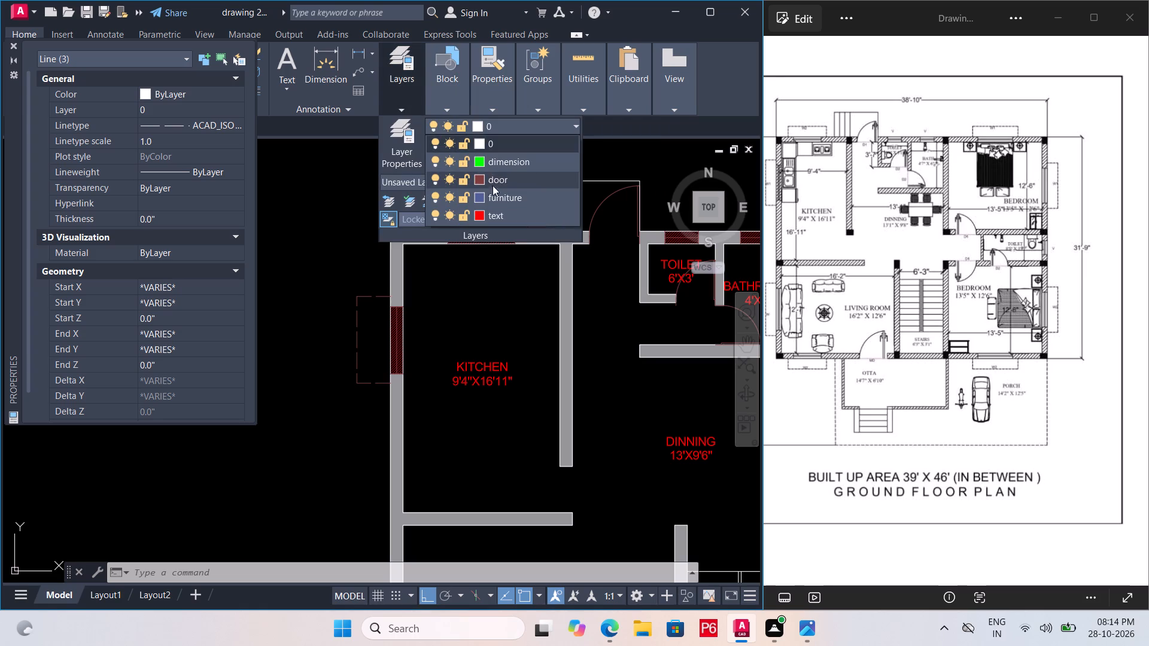
click(497, 181)
key(Escape)
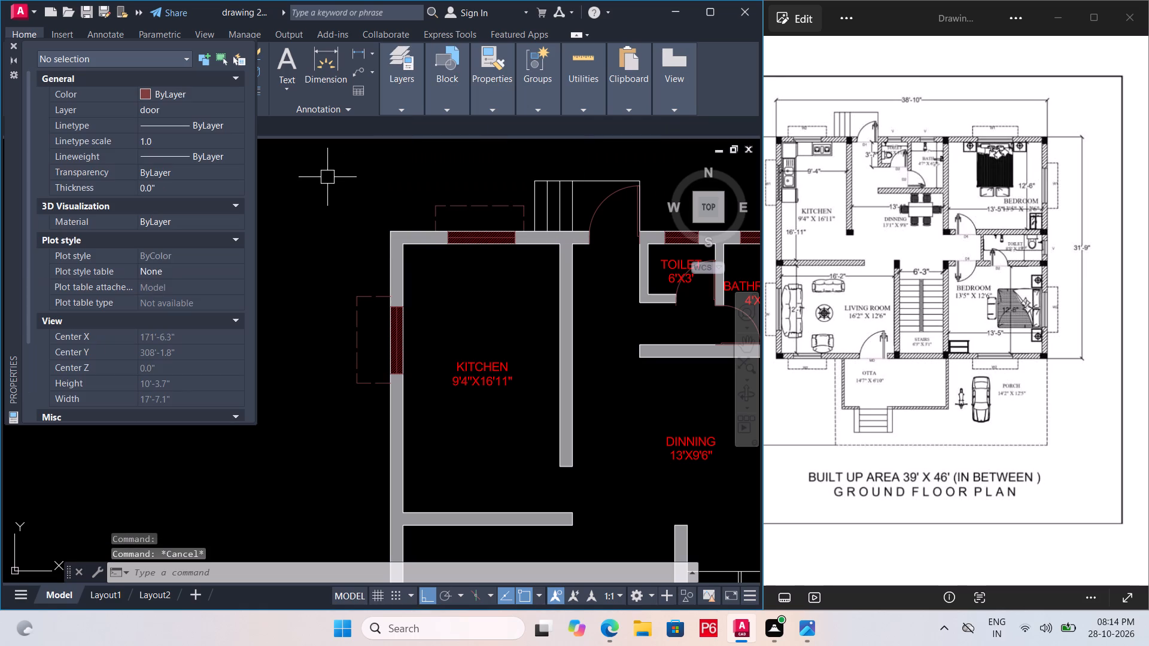
key(ctrl+s)
key(ctrl+s)
key(ctrl+s)
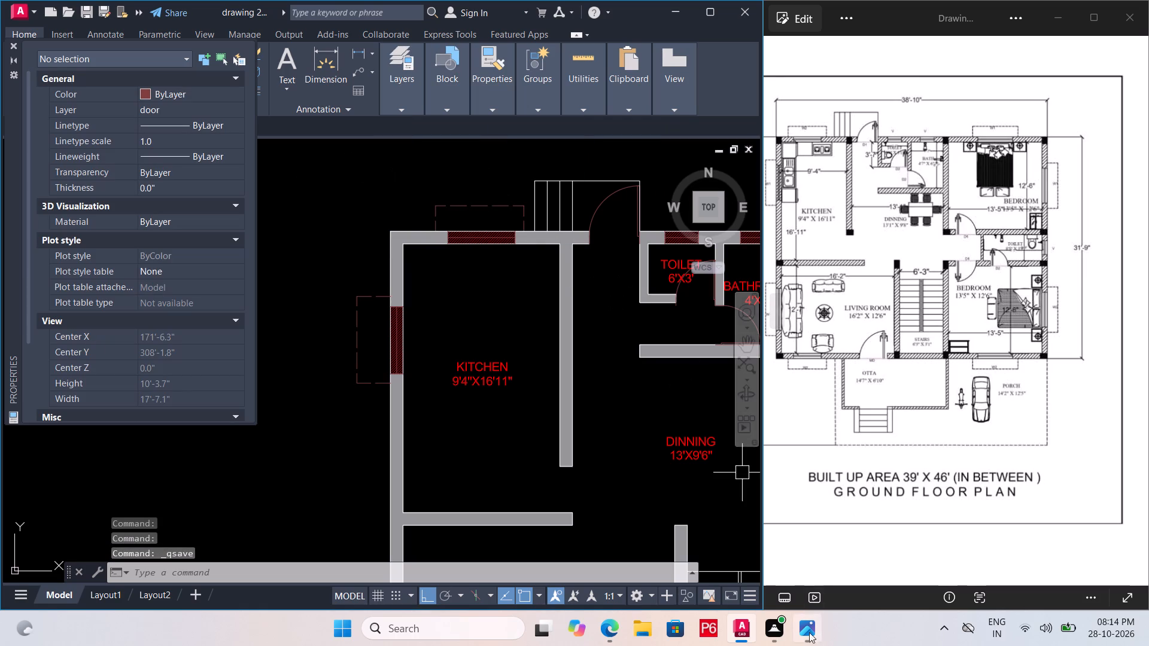
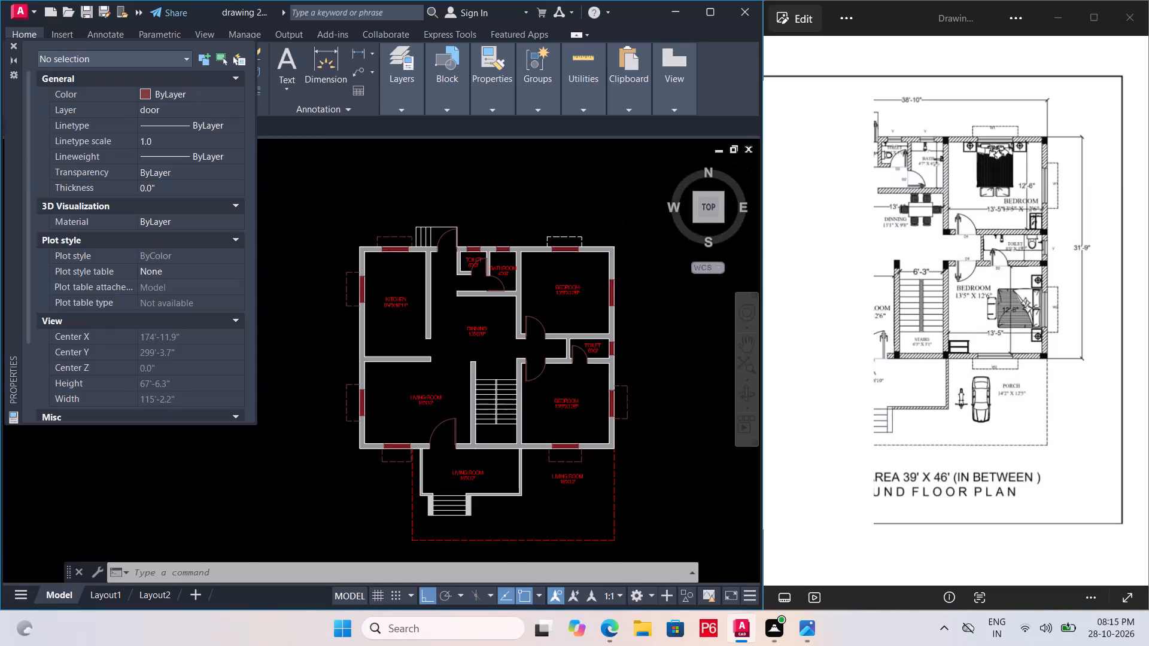
Move the three dashed lines outlining the projection above the upper bedroom's top window to the door layer.
scroll(622, 239, up, 1)
click(461, 238)
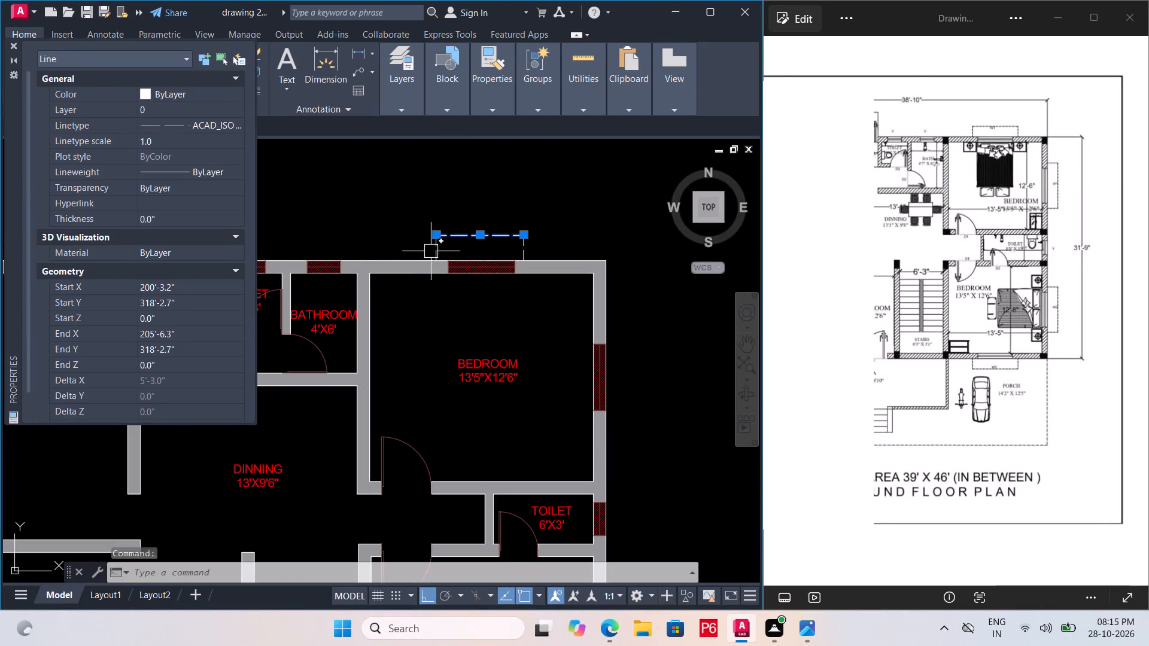
click(431, 251)
click(528, 249)
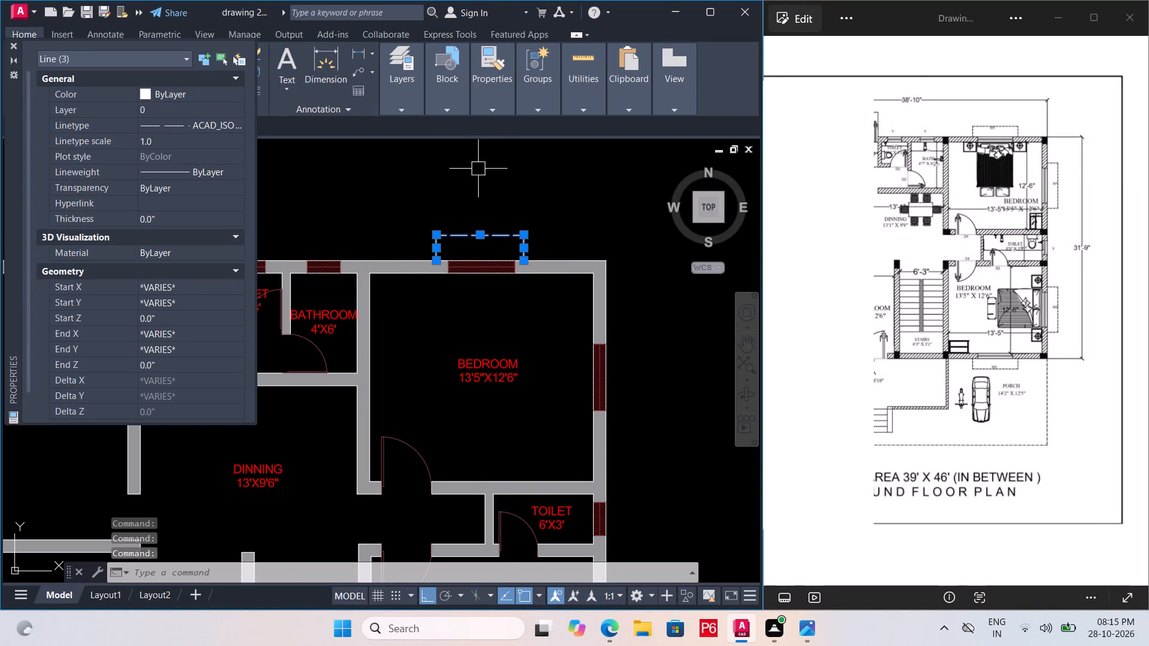
click(510, 102)
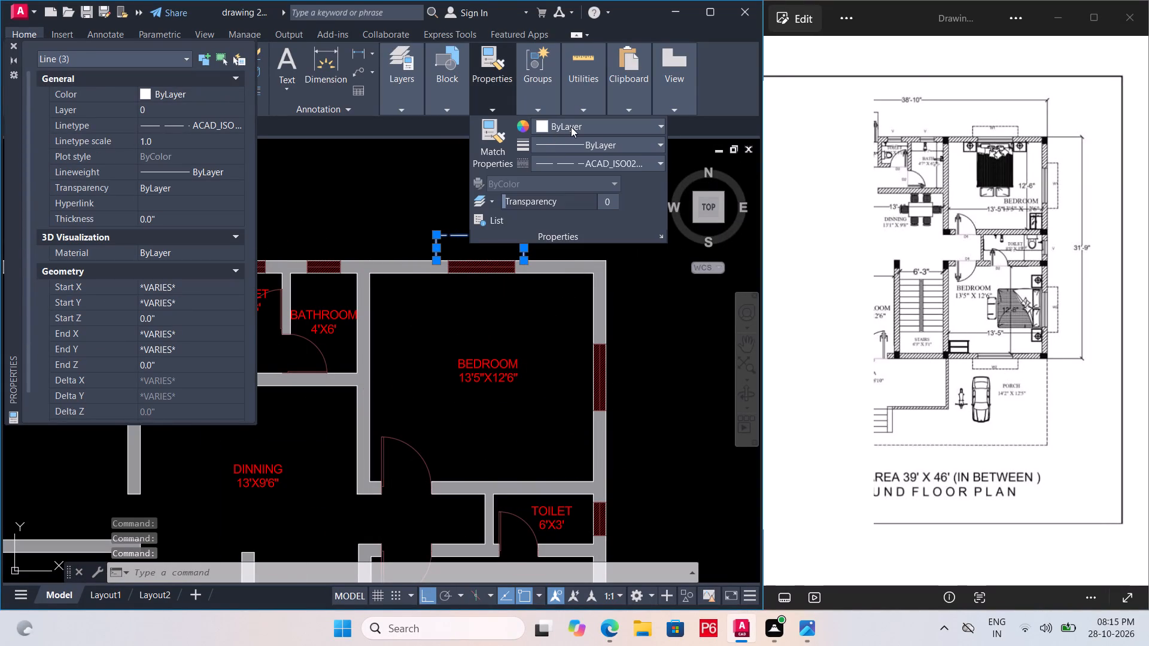
click(571, 127)
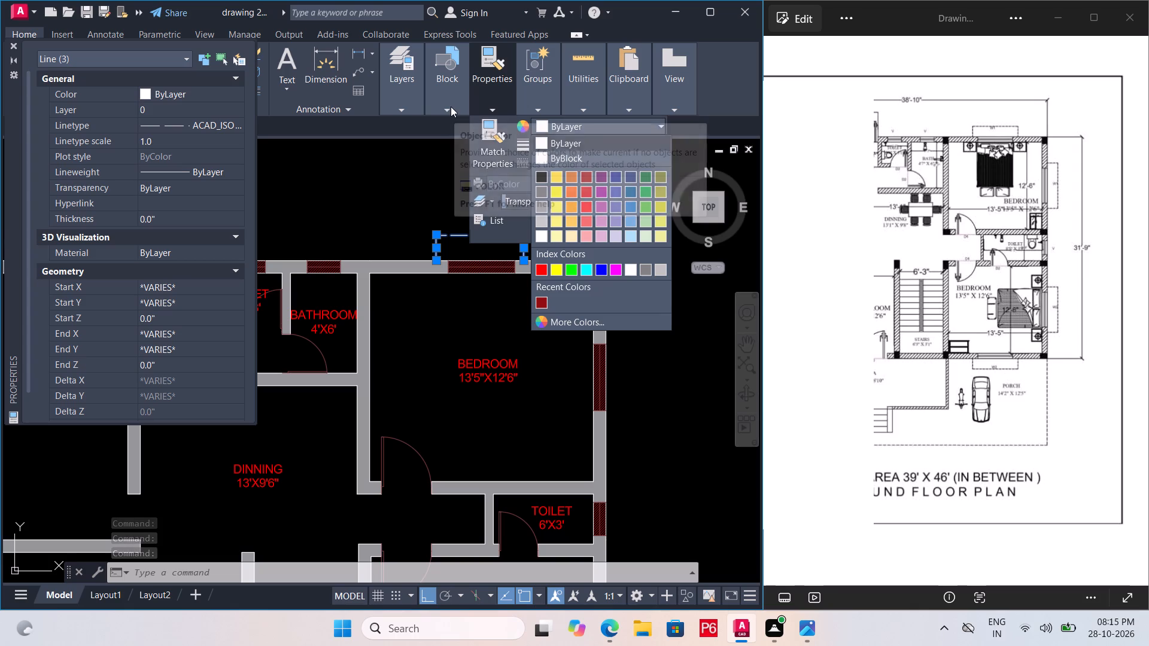
click(414, 108)
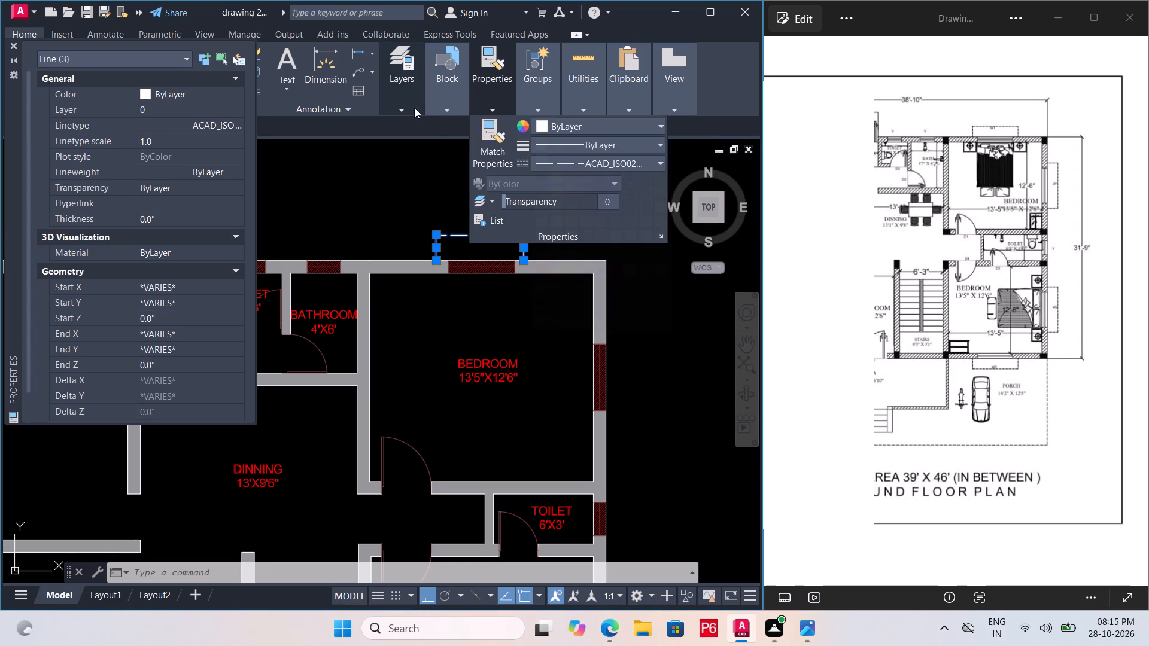
click(414, 108)
click(469, 123)
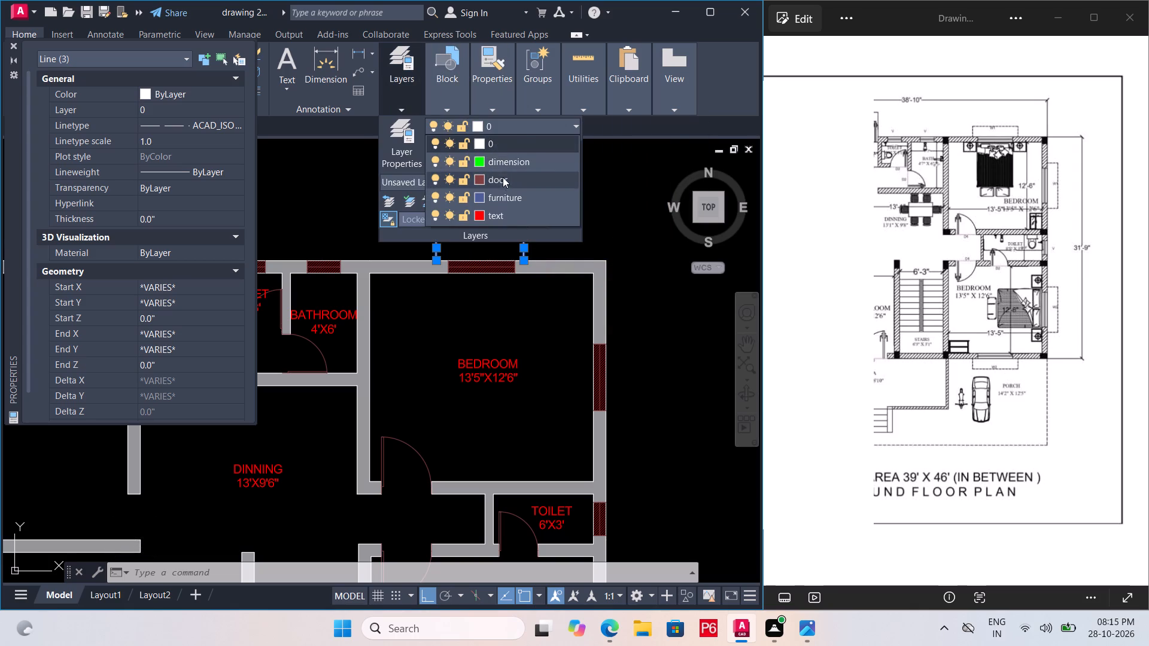
click(501, 182)
key(Escape)
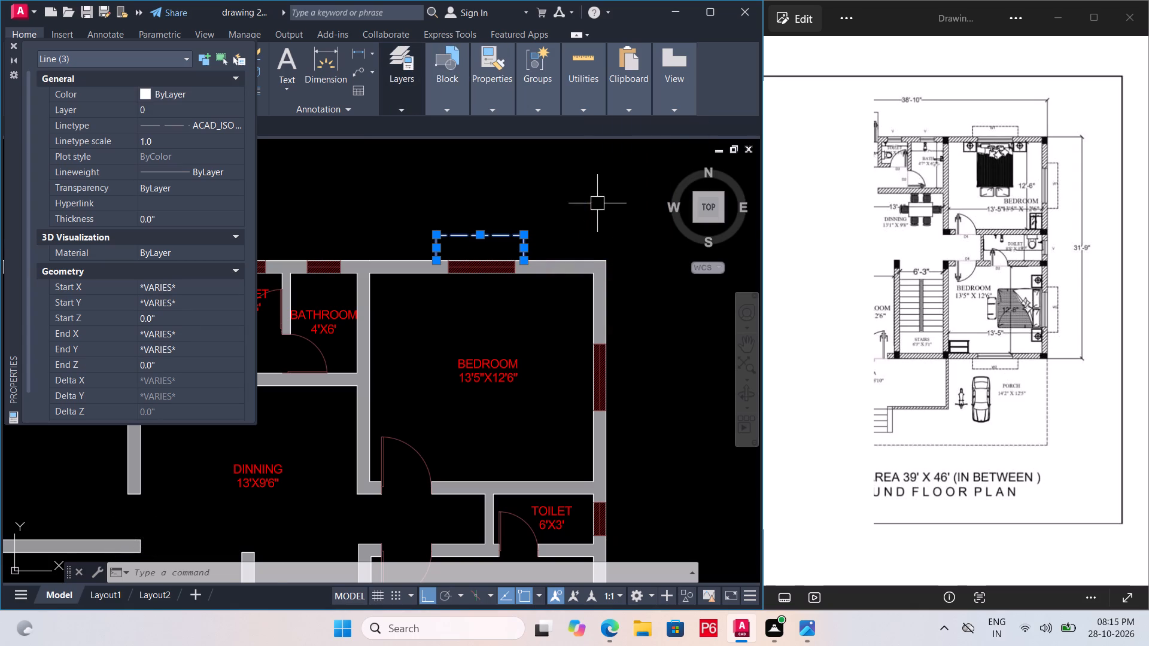
click(597, 203)
key(Escape)
click(417, 111)
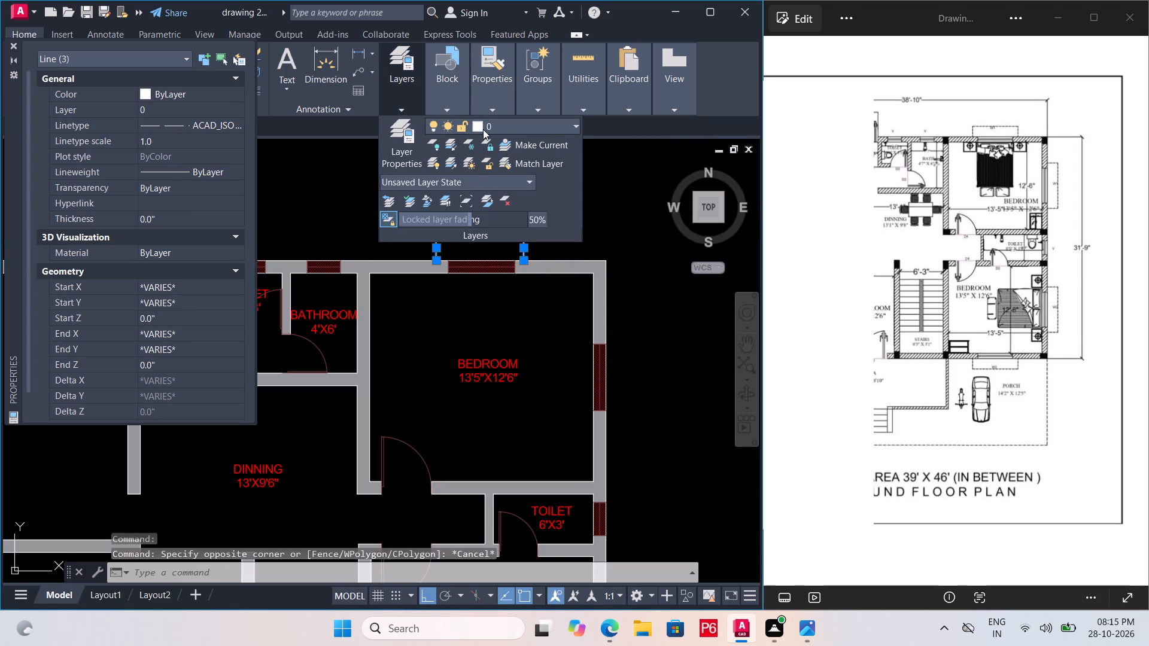
click(483, 129)
click(480, 181)
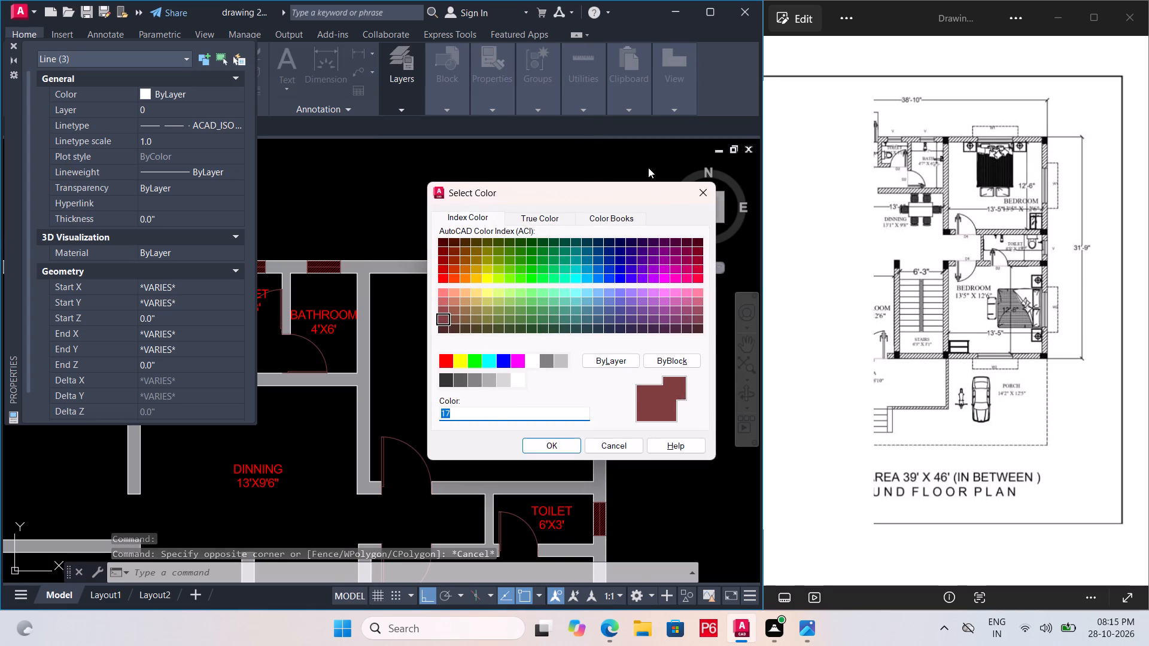
click(648, 167)
drag(438, 149, 457, 149)
click(694, 194)
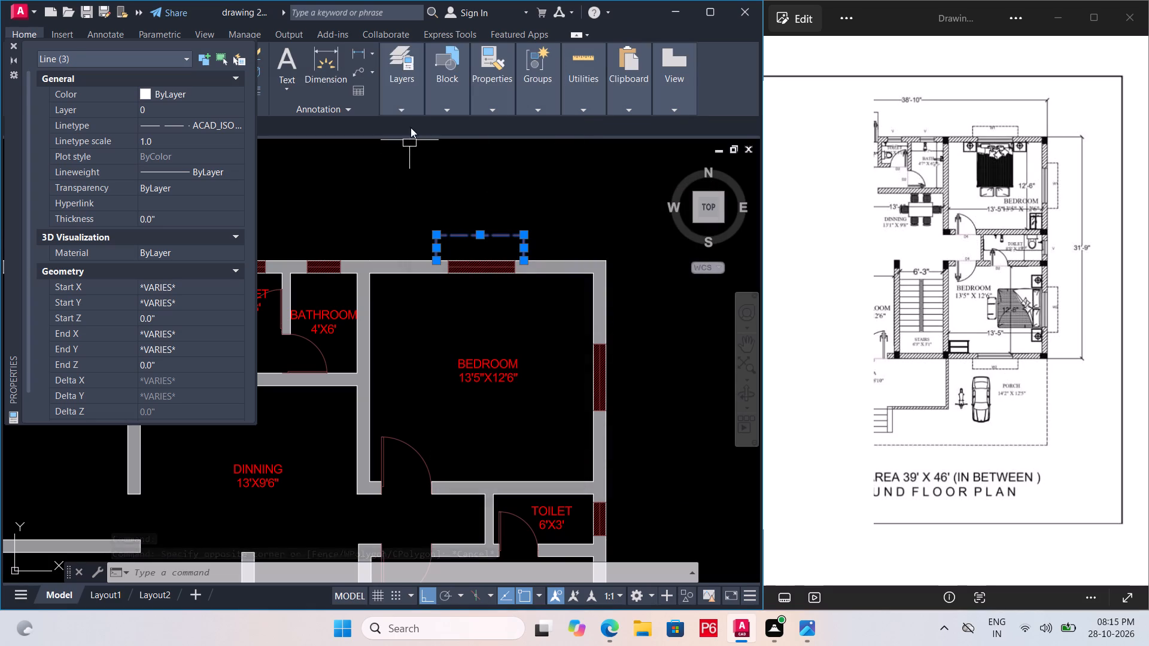
click(411, 111)
click(510, 131)
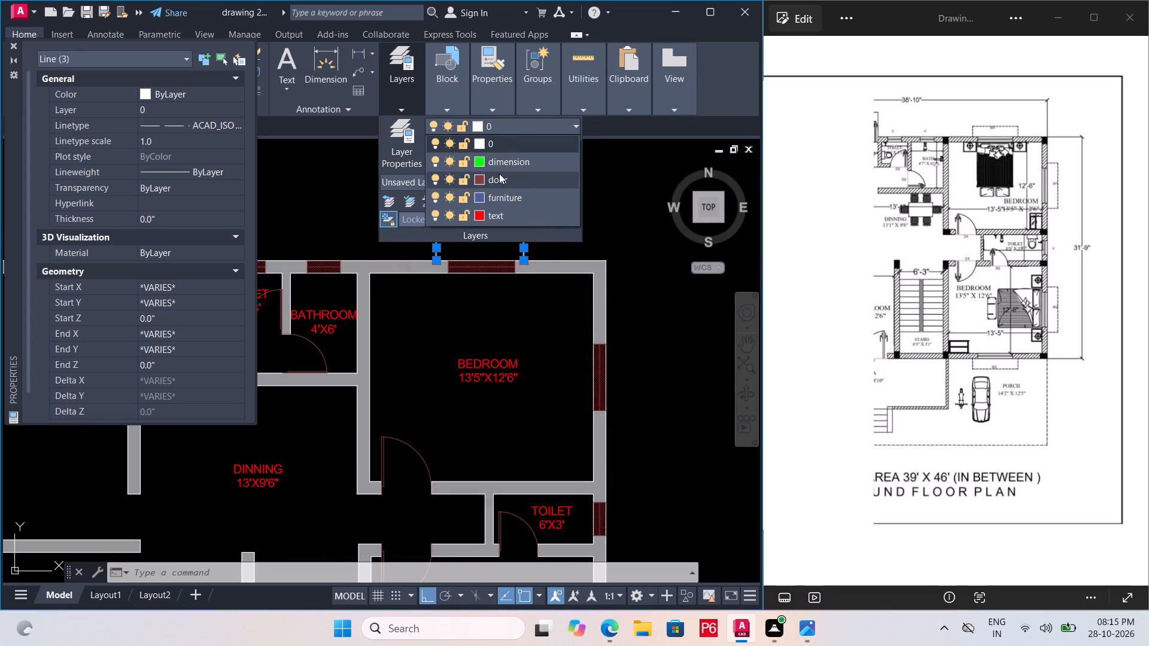
click(499, 176)
click(325, 166)
key(Escape)
drag(349, 163, 365, 163)
click(415, 163)
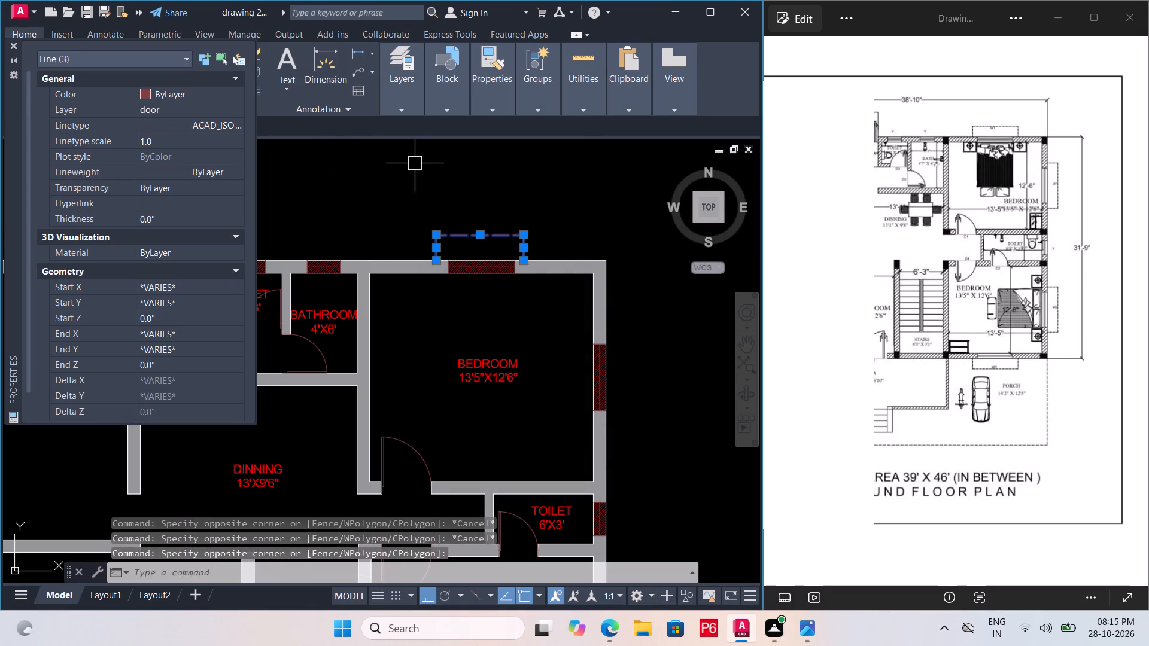
drag(397, 163, 367, 176)
ctrl+click(319, 194)
Save the drawing.
key(ctrl+s)
key(ctrl+s)
key(ctrl+s)
key(ctrl+s)
Draw a three-line outline projecting 2' outward from the exterior wall around the upper bedroom's right-hand window, extending slightly past both window ends.
ctrl+scroll(411, 189, down, 3)
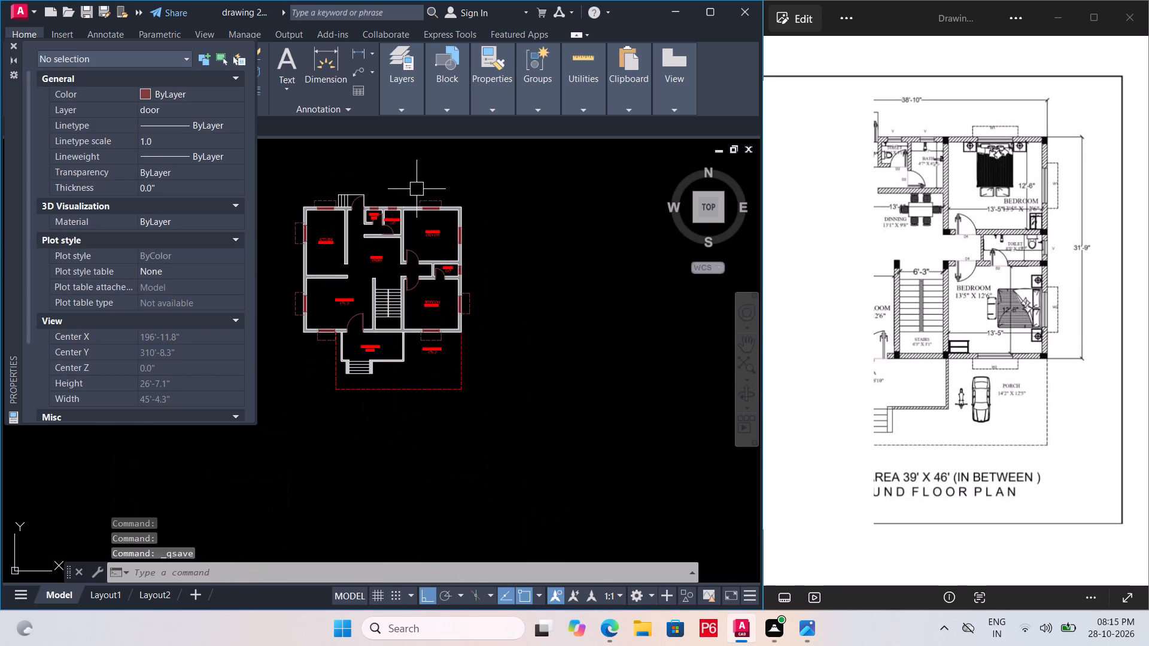
middle_drag(417, 190, 464, 197)
scroll(503, 222, up, 2)
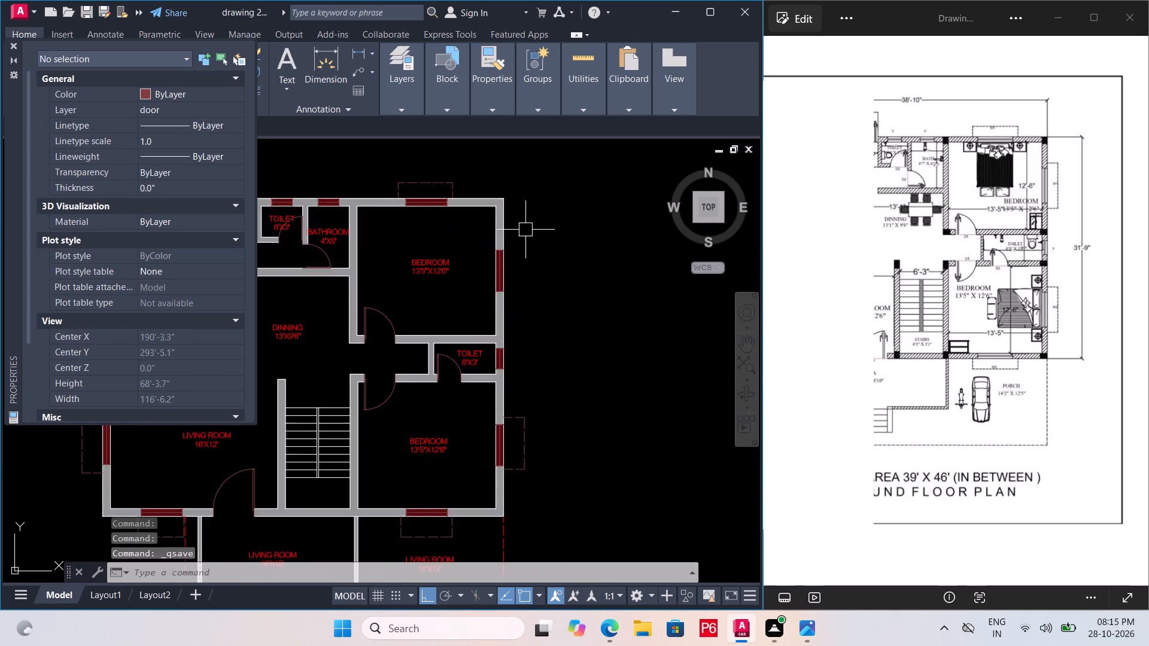
scroll(525, 230, up, 1)
text(L)
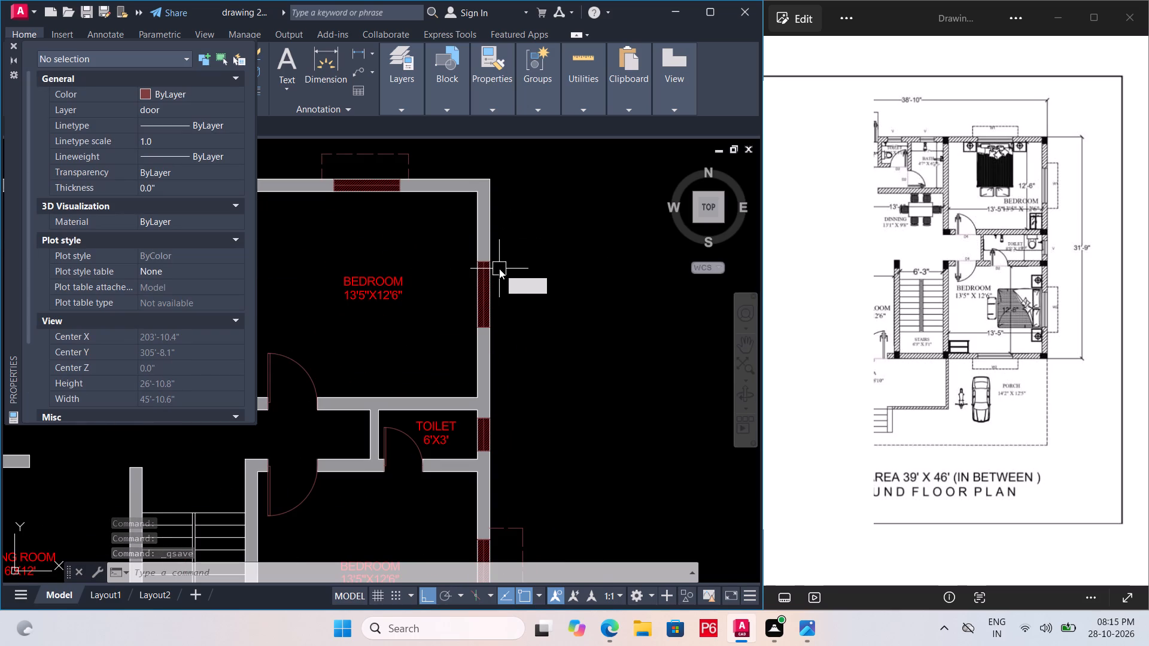
key(space)
scroll(492, 253, up, 1)
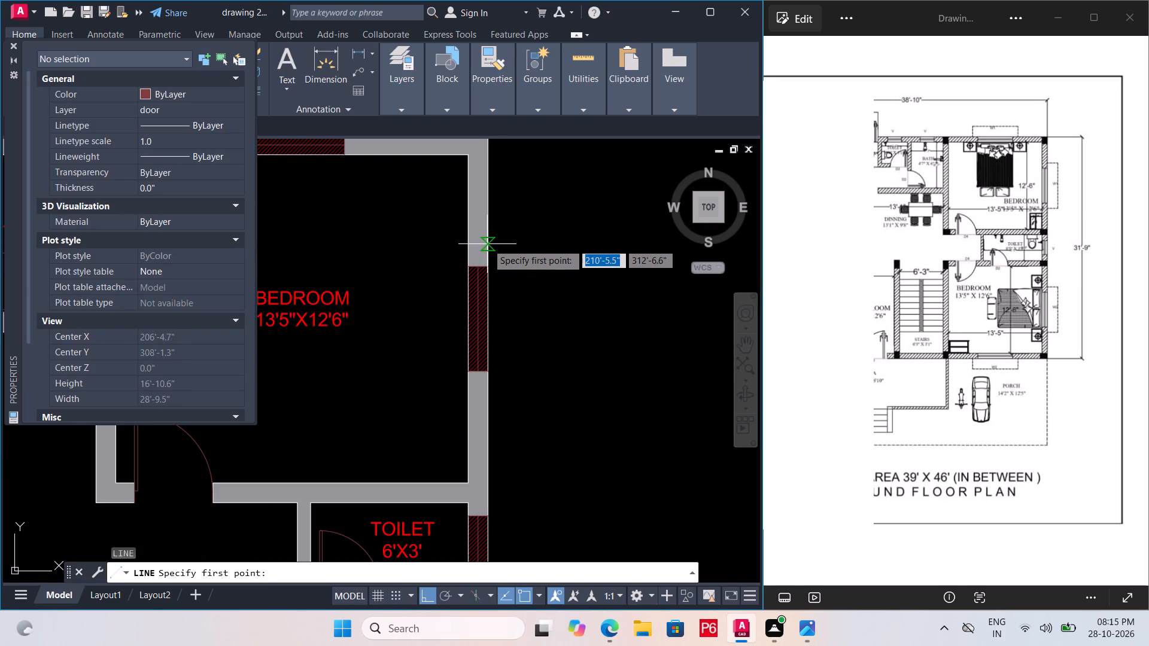
drag(487, 248, 496, 249)
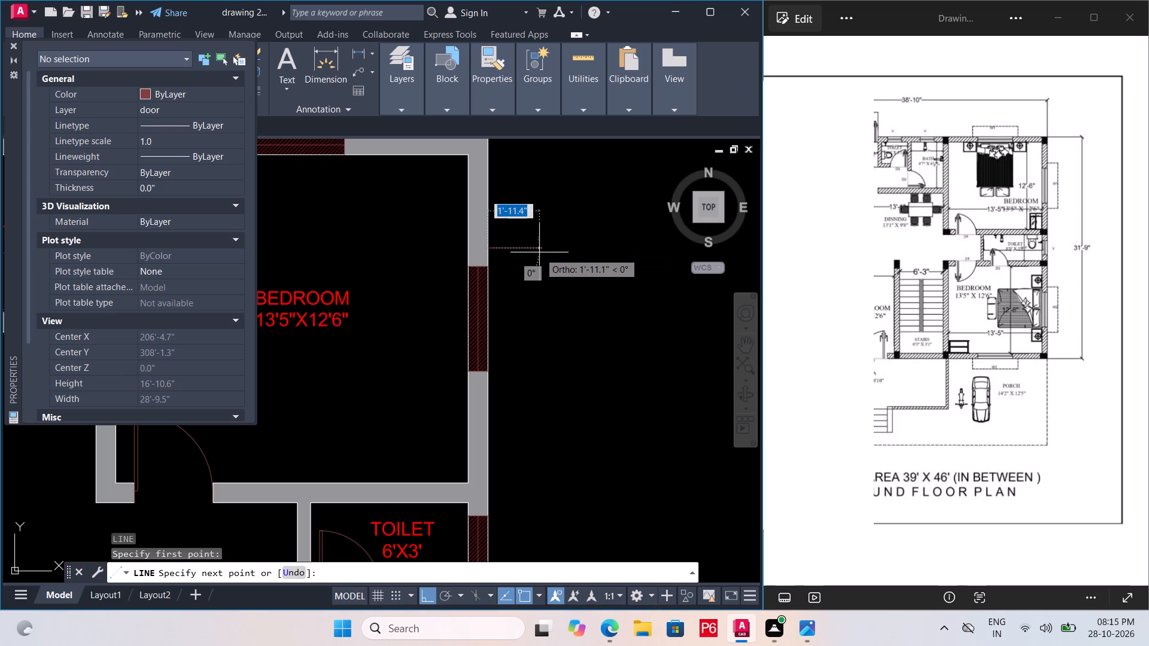
text(2')
key(Return)
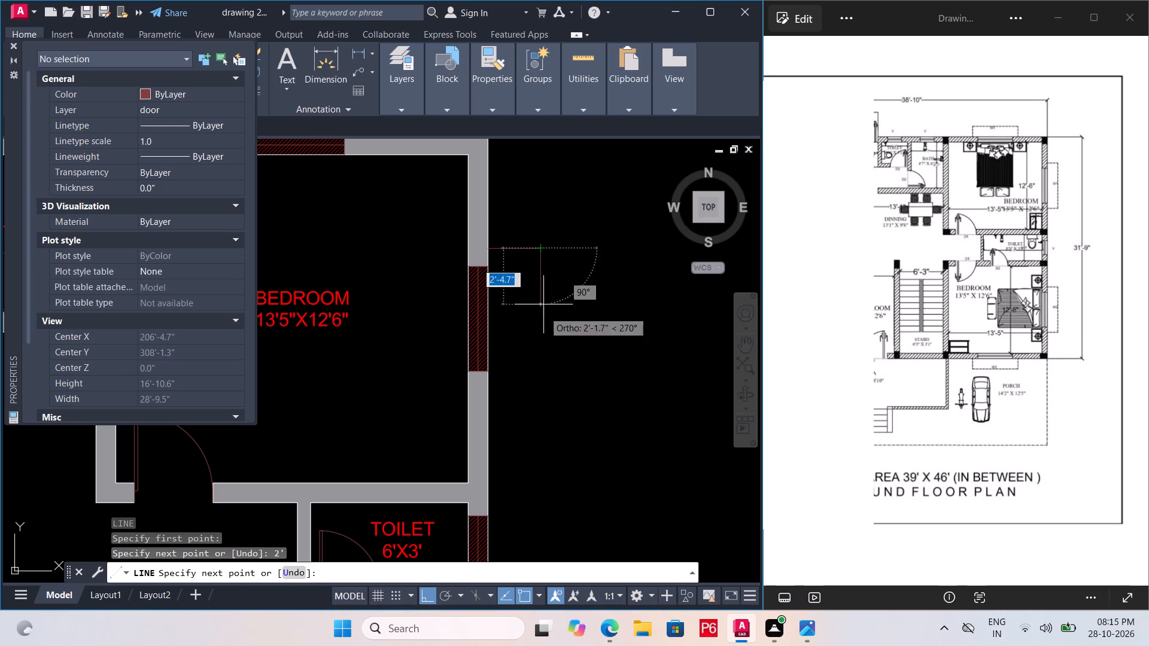
drag(532, 384, 527, 386)
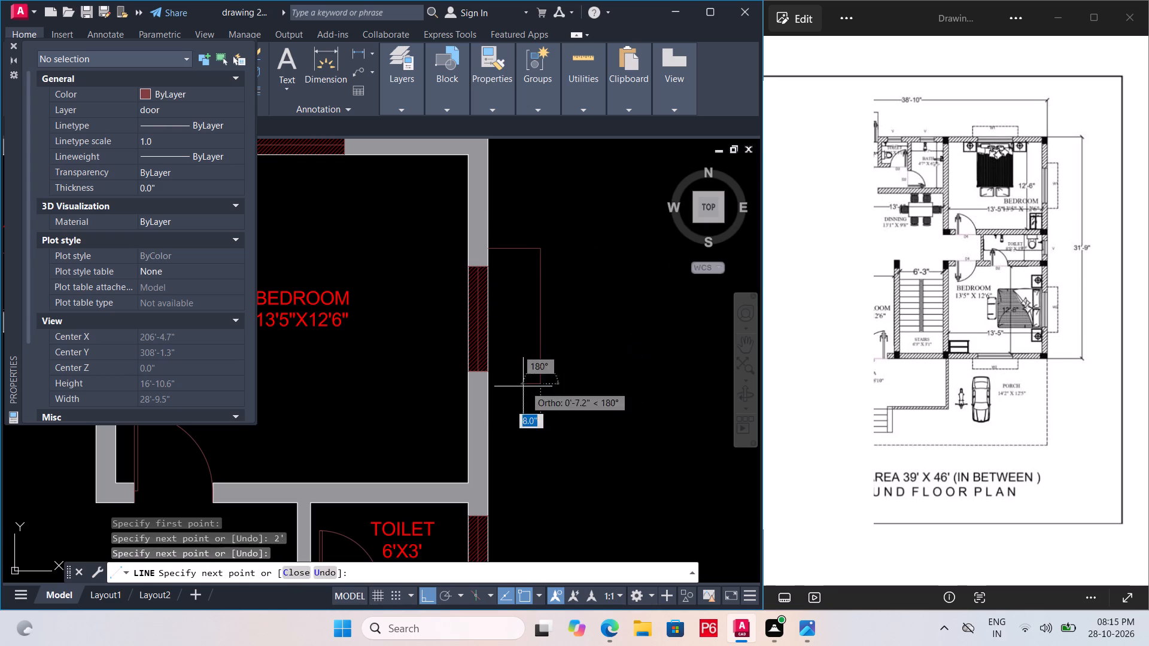
click(481, 386)
scroll(470, 392, up, 2)
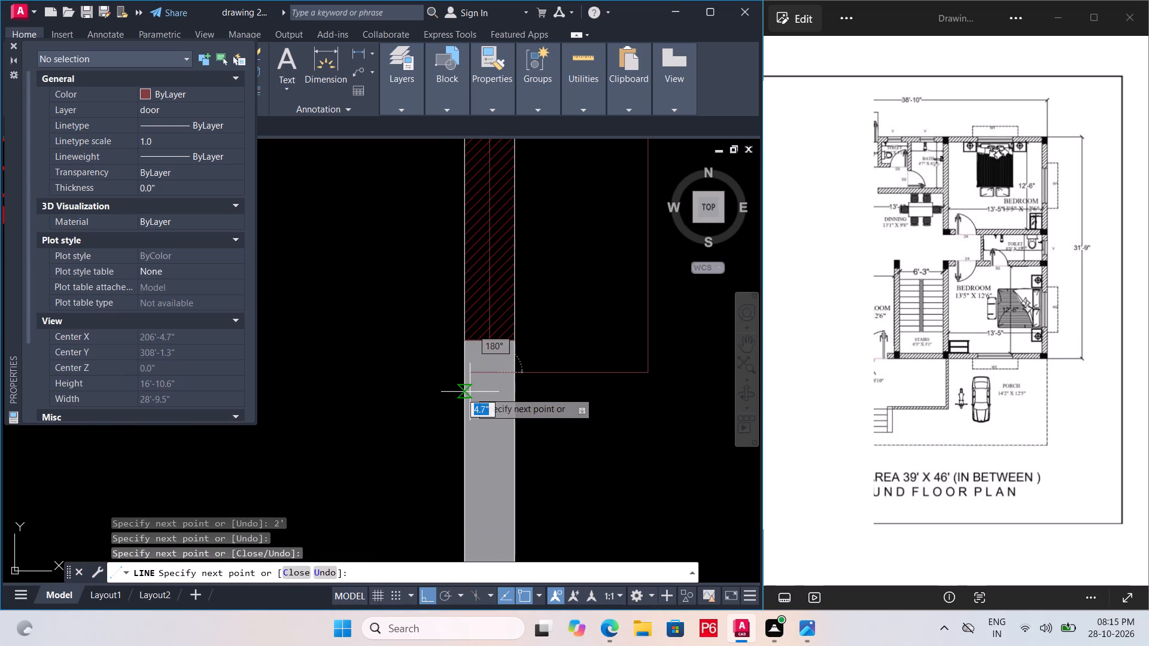
key(ctrl+z)
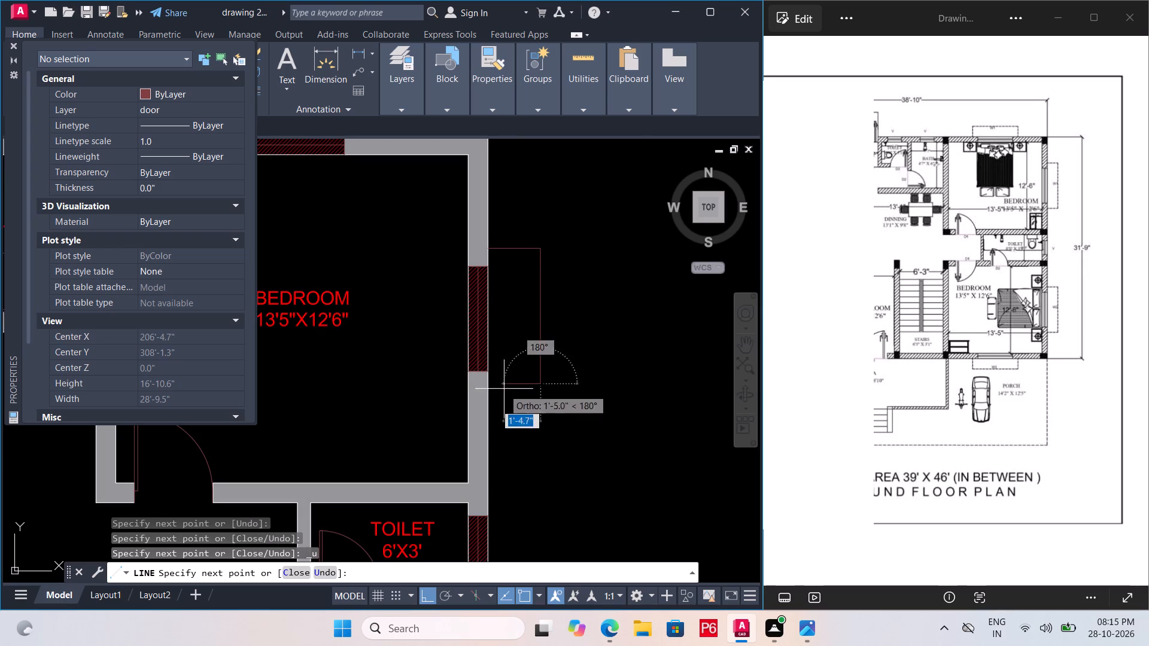
scroll(482, 389, up, 2)
click(495, 379)
key(space)
Change the linetype of the three new outline lines beside the upper bedroom's right-hand window to the dashed ACAD_ISO02 linetype.
scroll(485, 389, down, 2)
drag(512, 385, 519, 380)
click(545, 356)
click(529, 252)
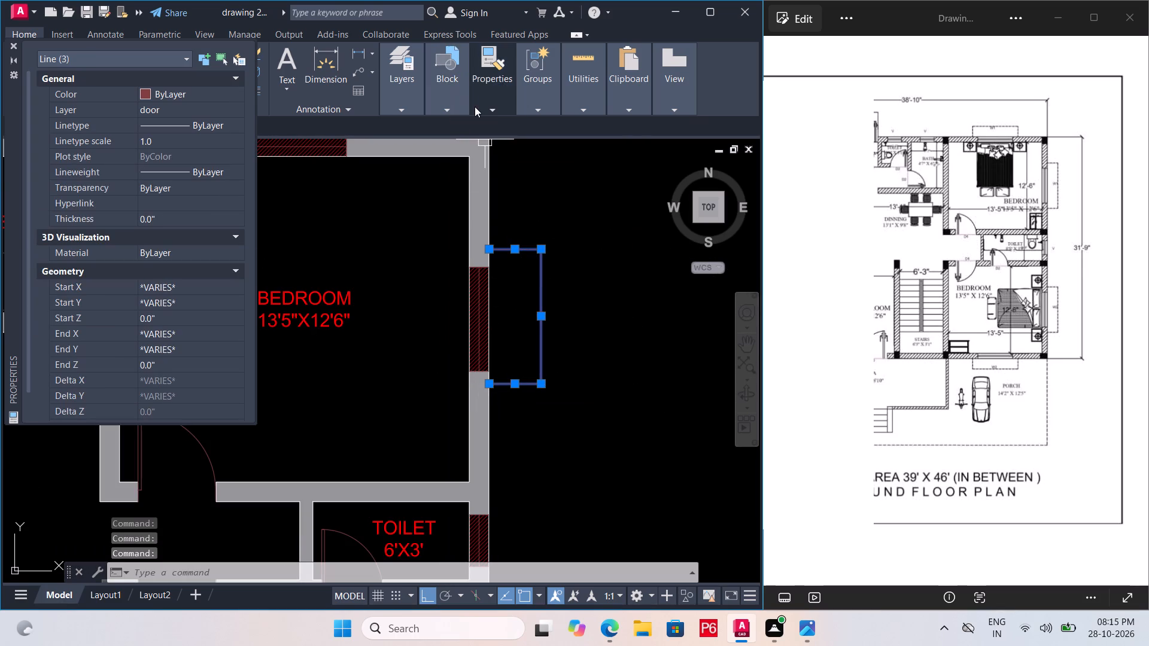
click(482, 106)
click(504, 111)
click(579, 162)
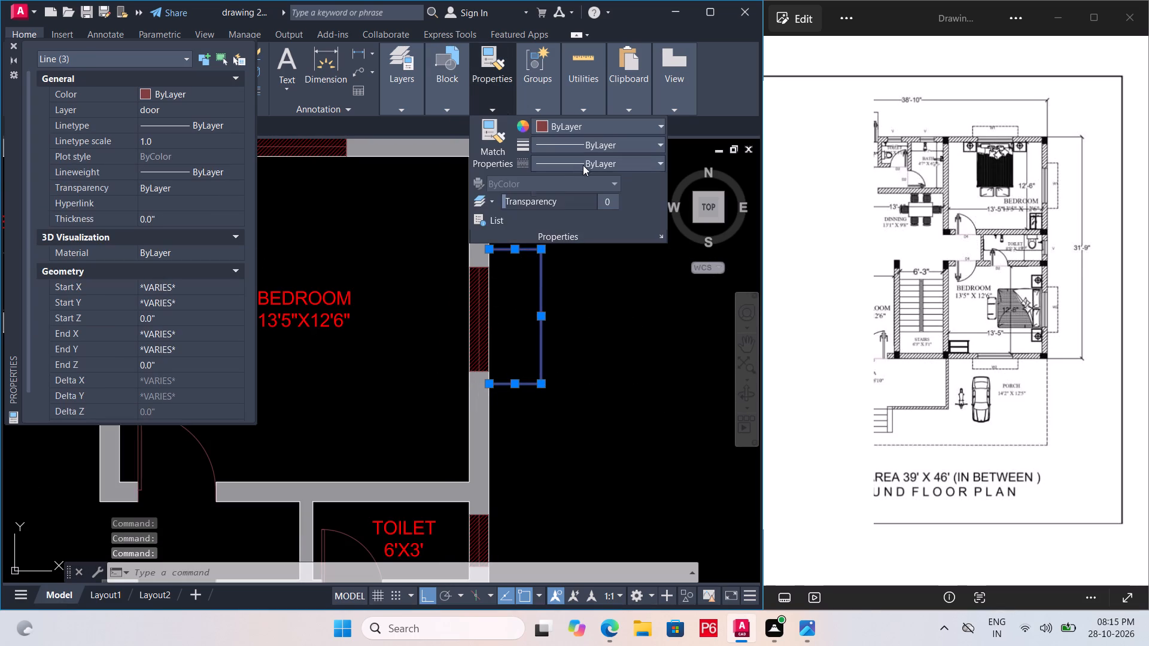
click(613, 217)
click(604, 314)
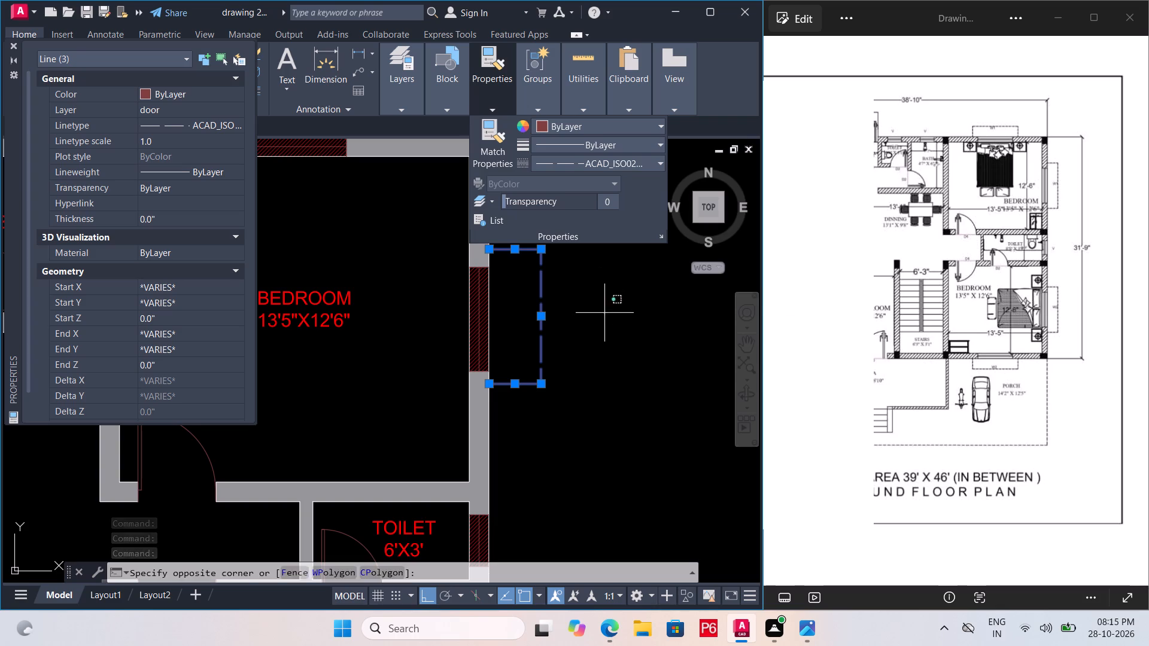
key(Escape)
click(601, 294)
click(628, 298)
ctrl+drag(568, 275, 613, 291)
ctrl+click(634, 310)
ctrl+drag(635, 291, 600, 310)
ctrl+click(576, 321)
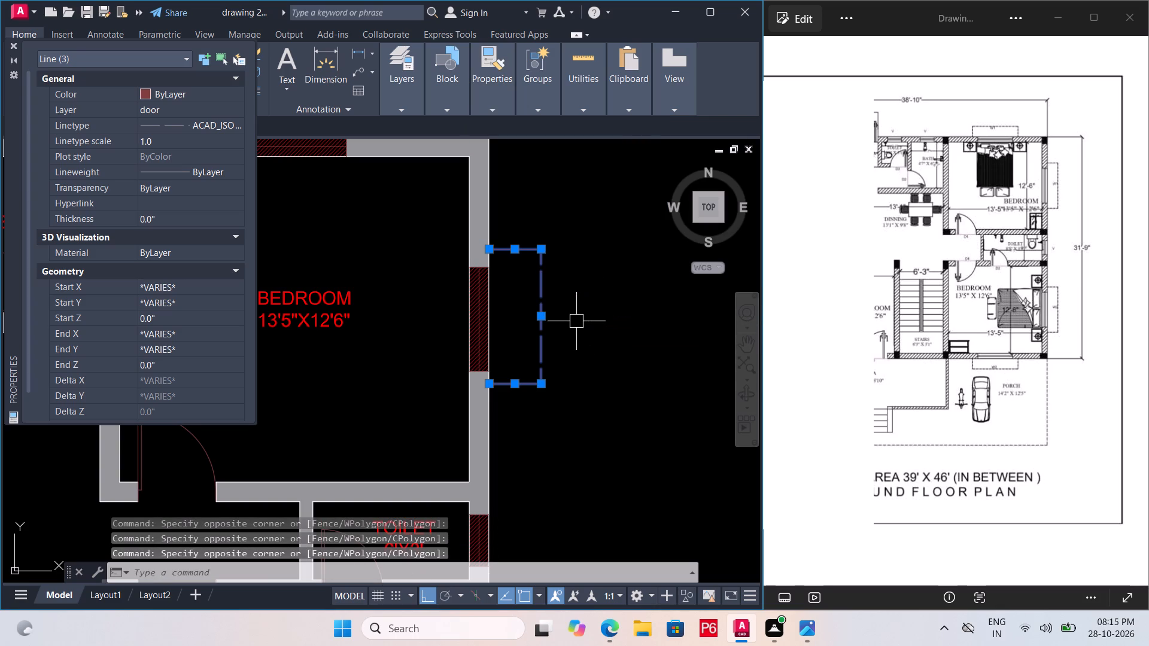
Save the drawing with the new dashed window outline.
key(ctrl+s)
key(ctrl+s)
key(ctrl+s)
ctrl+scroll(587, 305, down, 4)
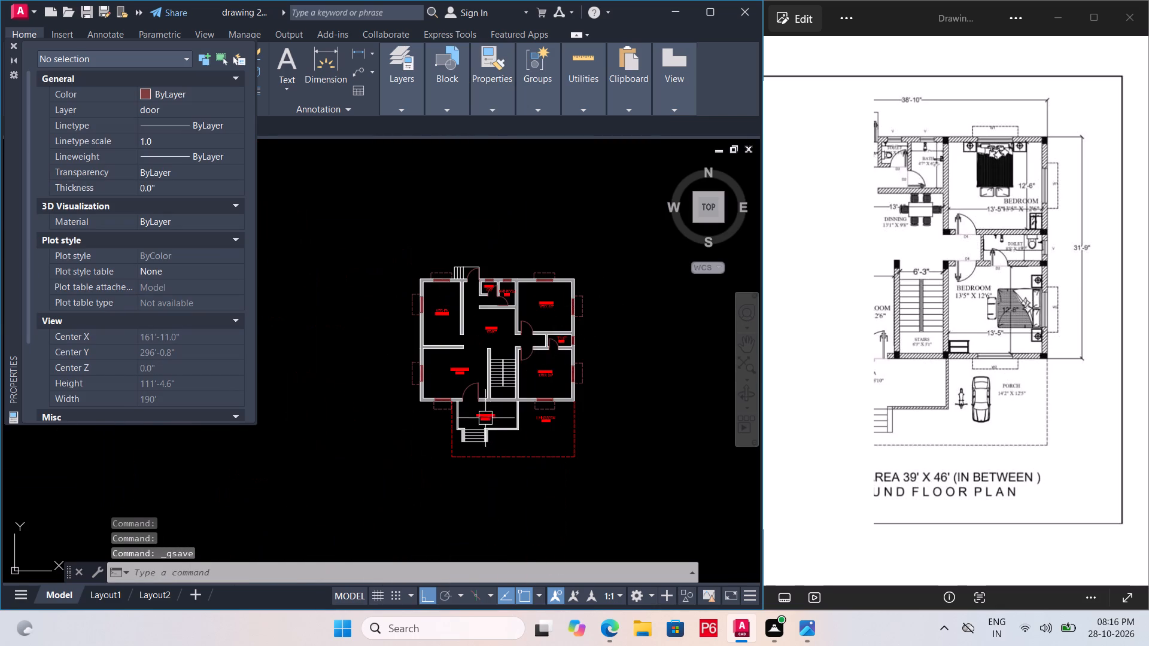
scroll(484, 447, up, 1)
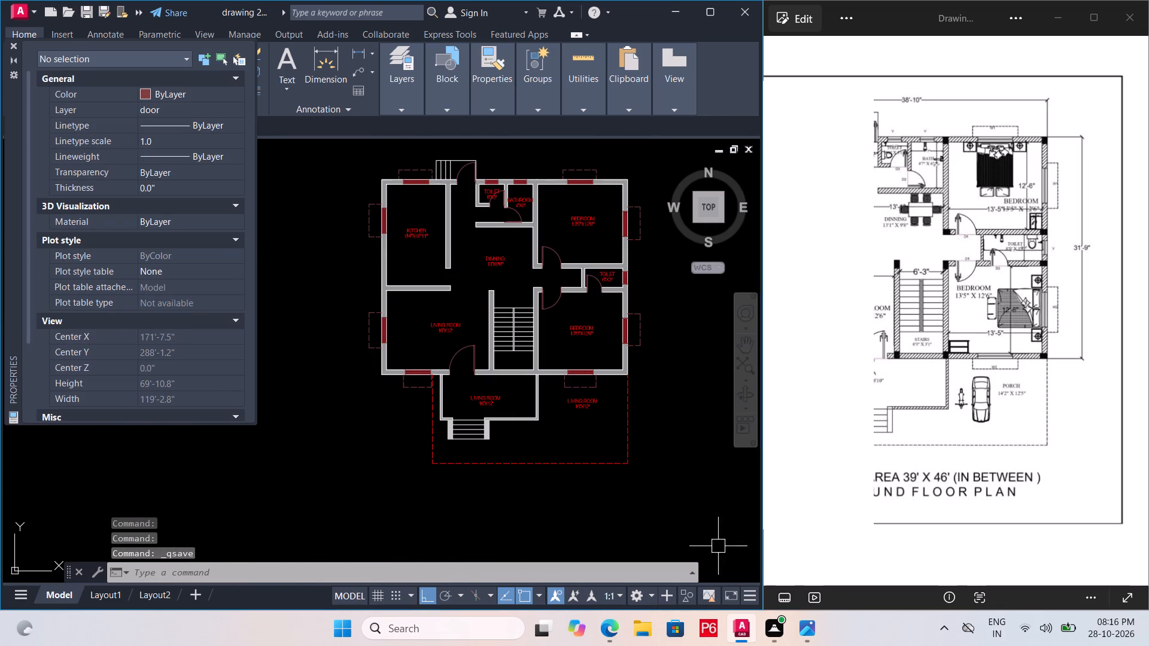
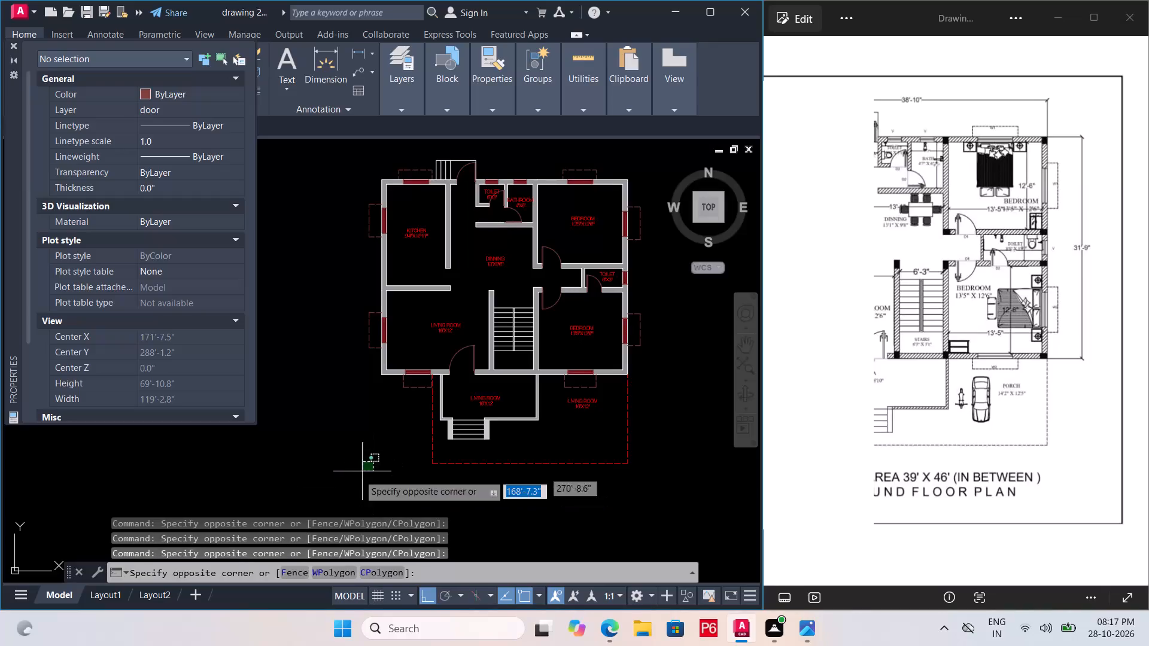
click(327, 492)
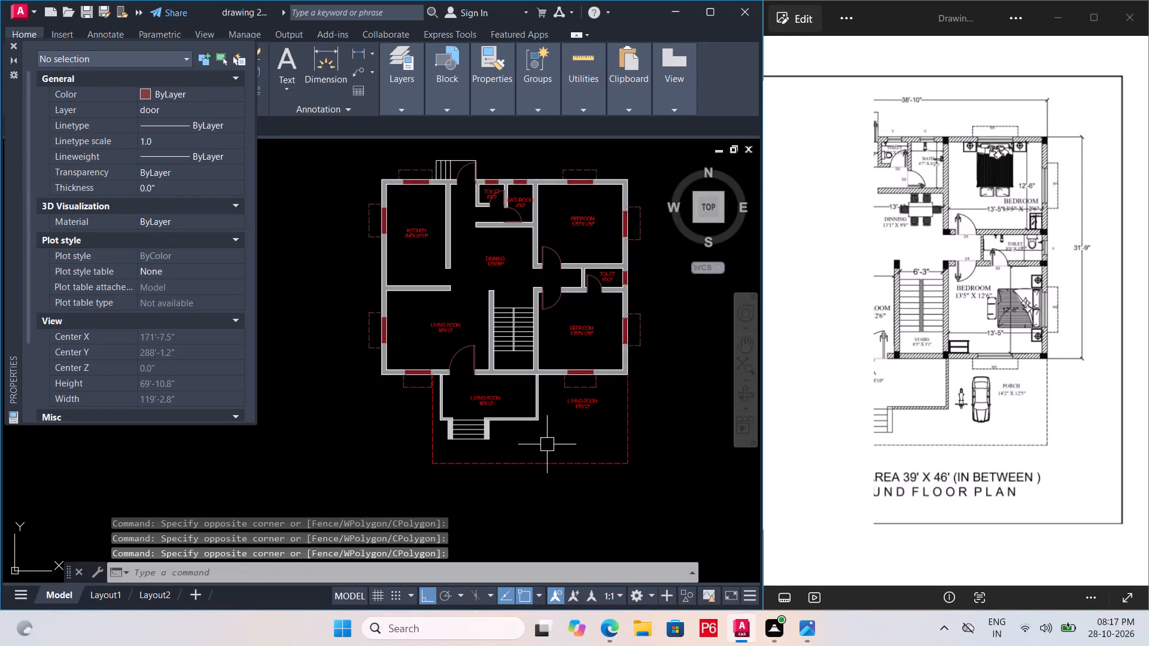
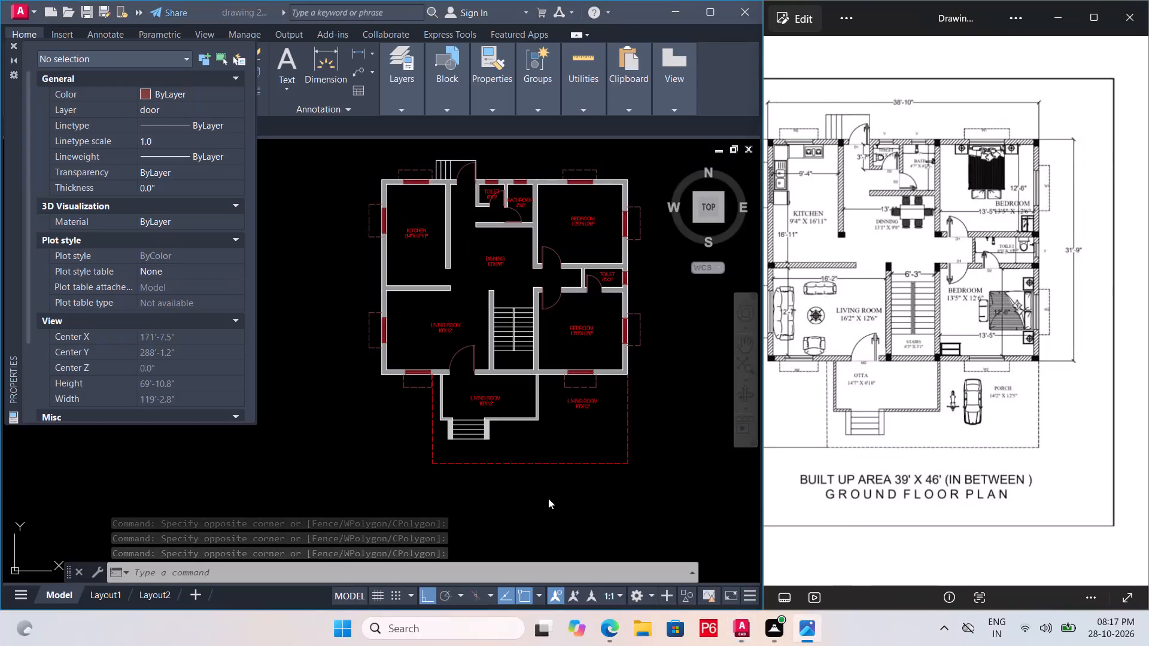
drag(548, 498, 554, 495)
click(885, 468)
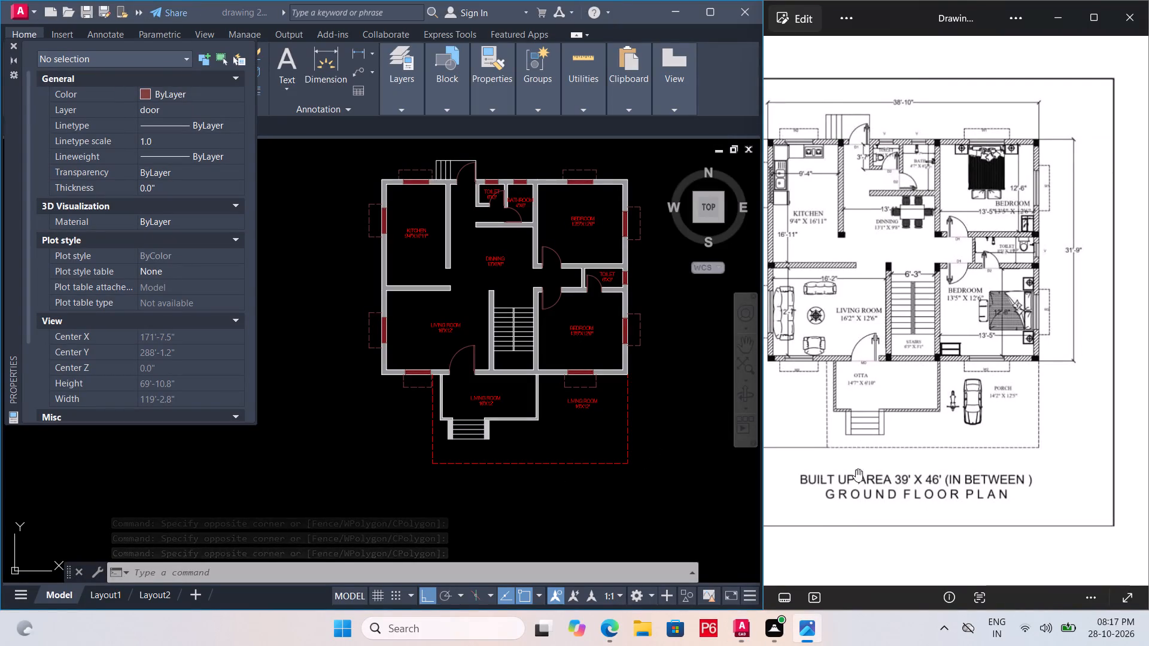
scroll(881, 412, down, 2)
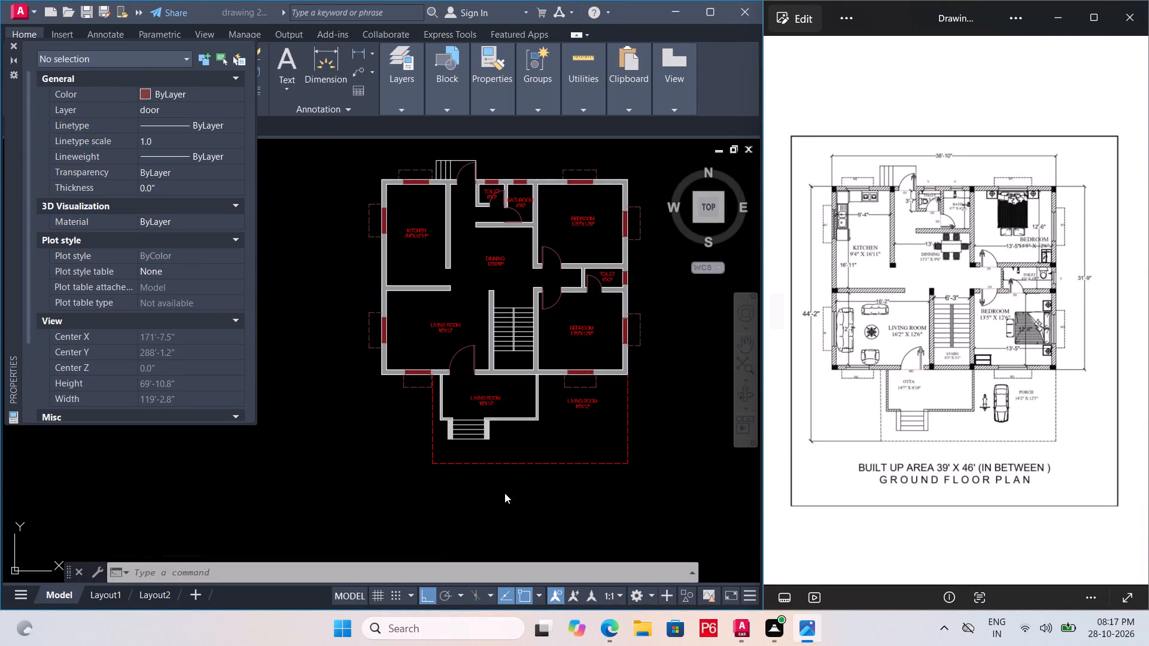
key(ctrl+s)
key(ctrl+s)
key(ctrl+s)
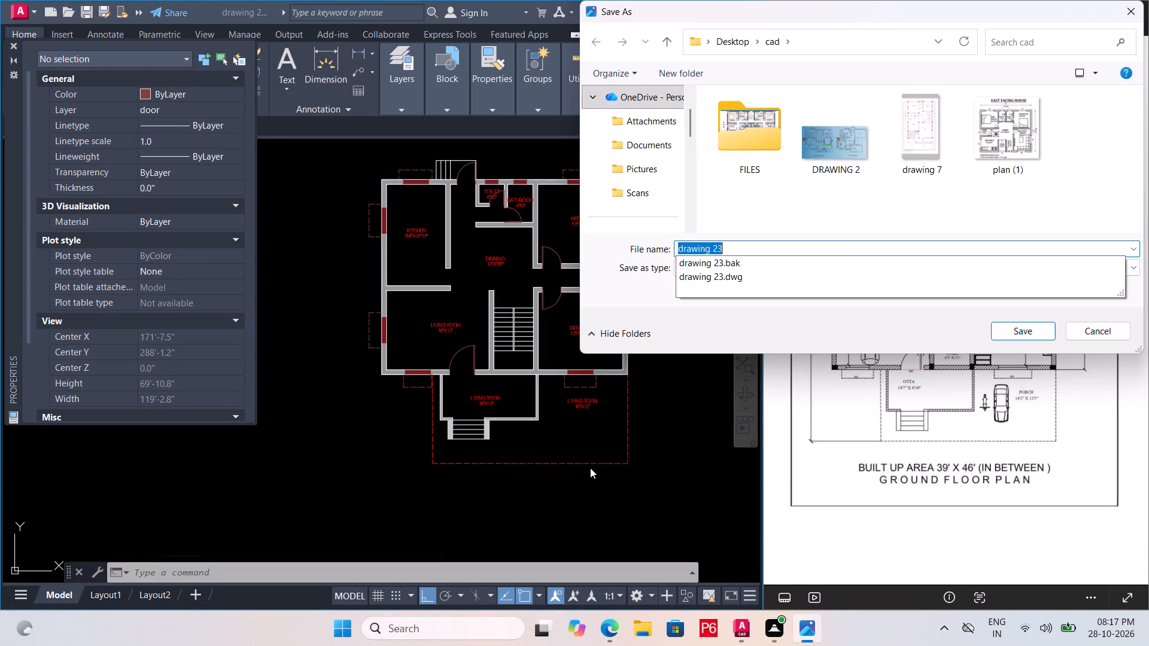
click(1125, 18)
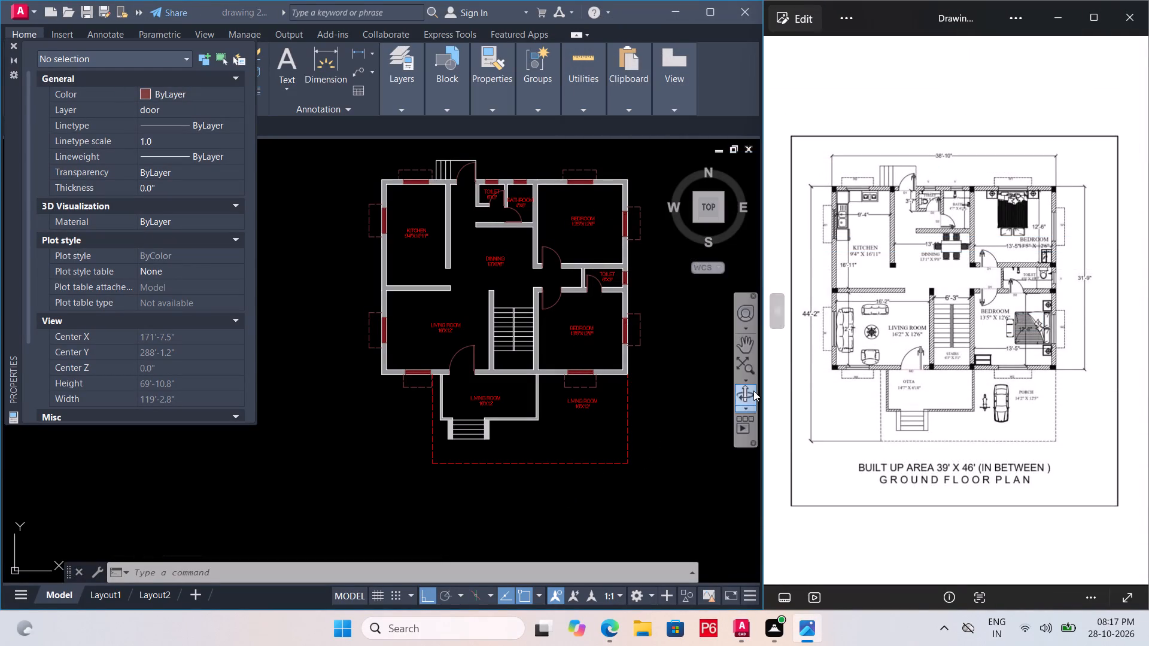
Save the floor plan drawing.
click(696, 413)
click(681, 403)
click(697, 411)
click(679, 403)
click(695, 416)
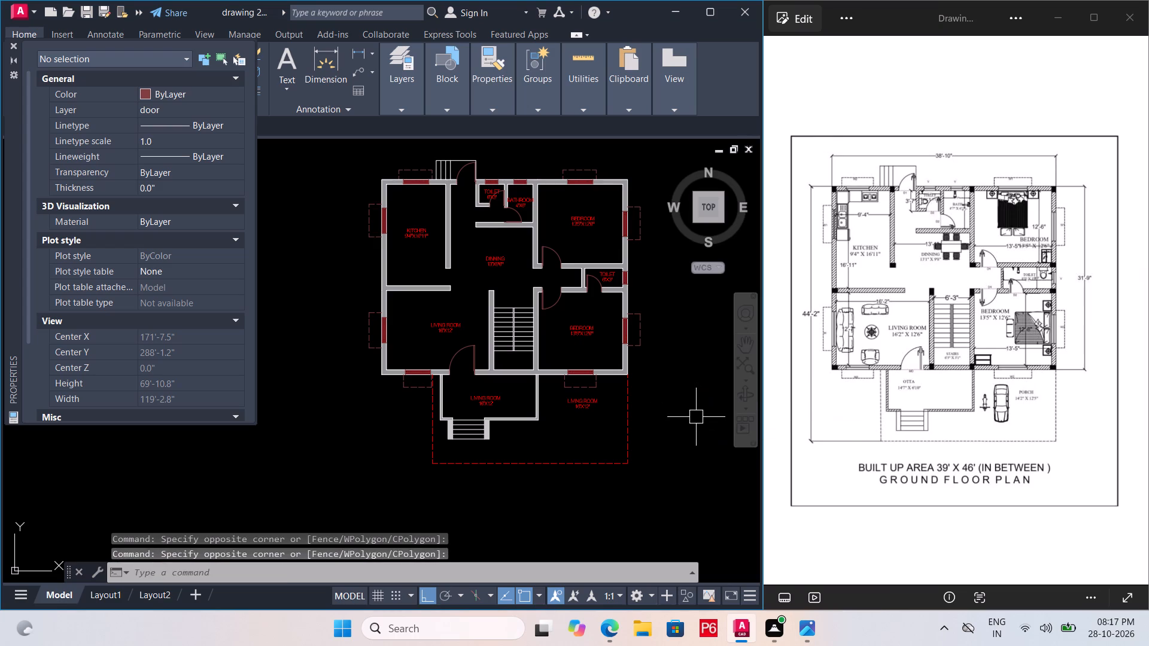
key(ctrl+s)
key(ctrl+s)
key(ctrl+s)
key(ctrl+s)
key(ctrl+s)
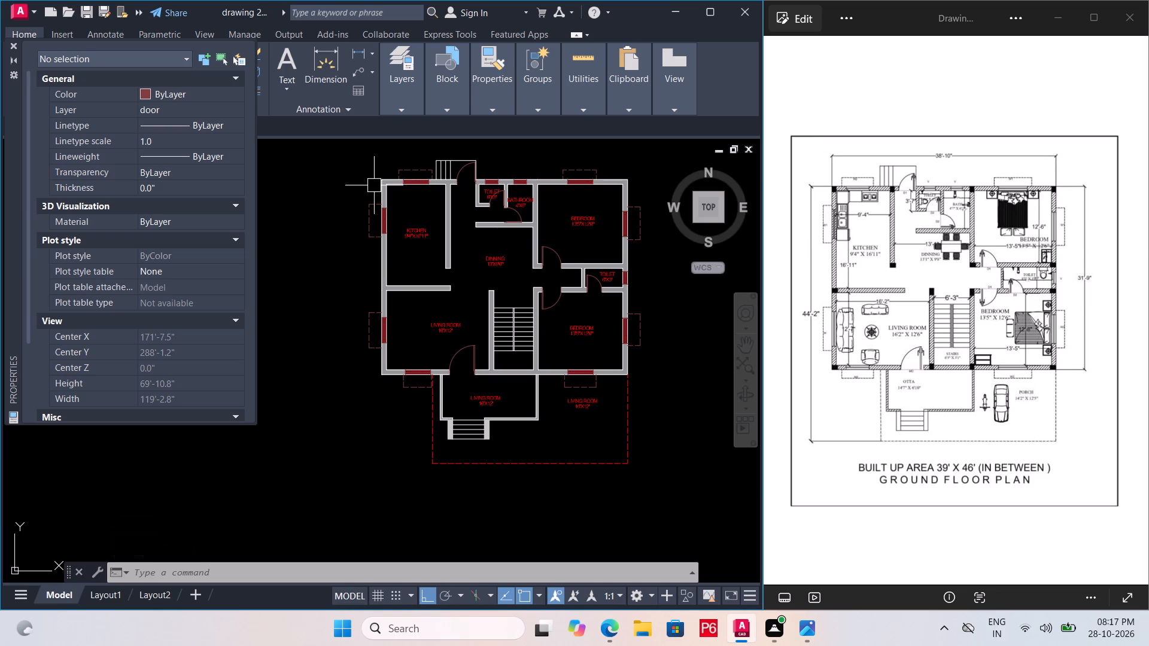
Add a vertical linear dimension left of the plan, from the upper-left outer wall corner to the dashed porch outline's lower-left corner, and save.
scroll(374, 185, up, 1)
text(DIMLIN)
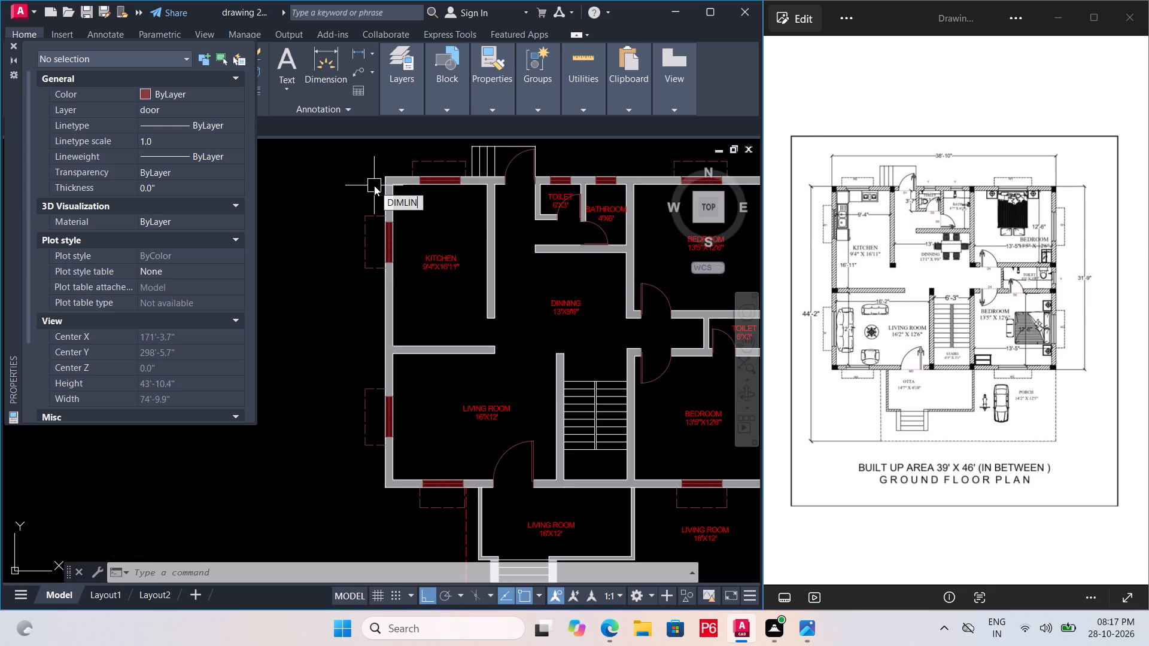
key(space)
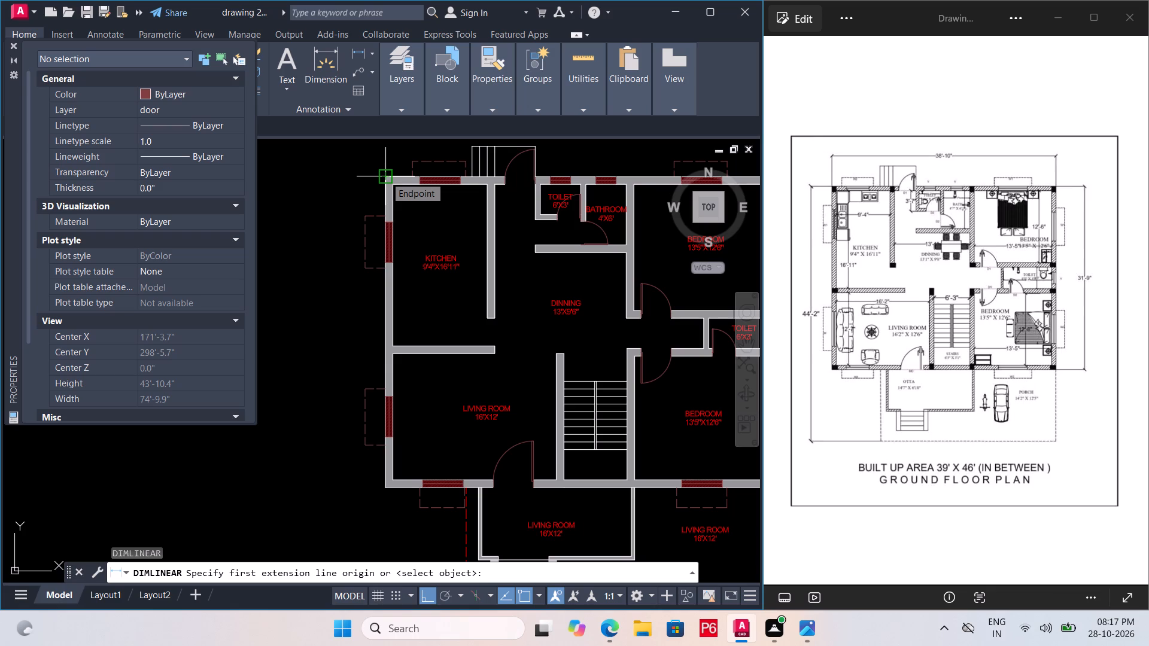
click(385, 176)
scroll(381, 160, down, 2)
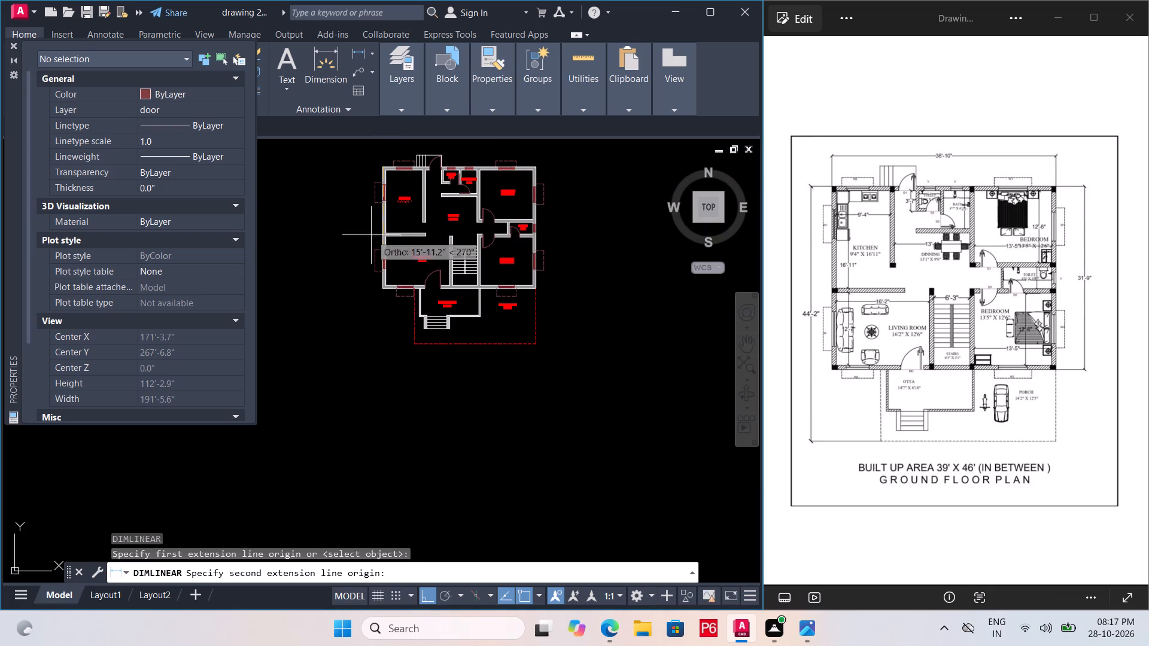
click(414, 348)
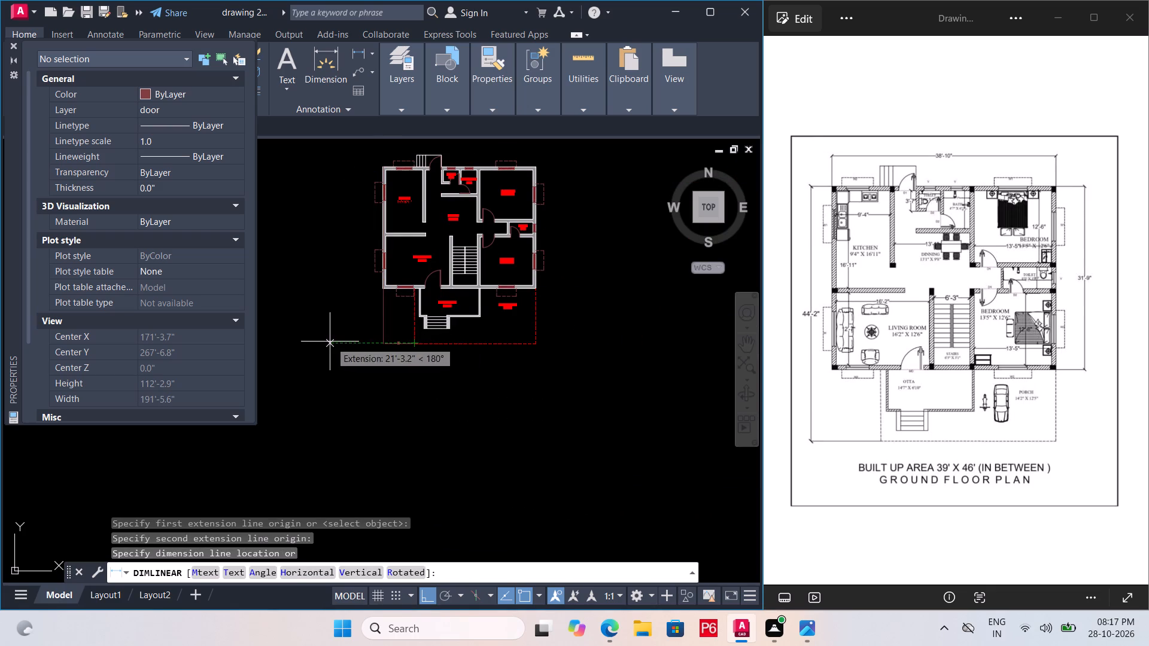
scroll(350, 257, up, 4)
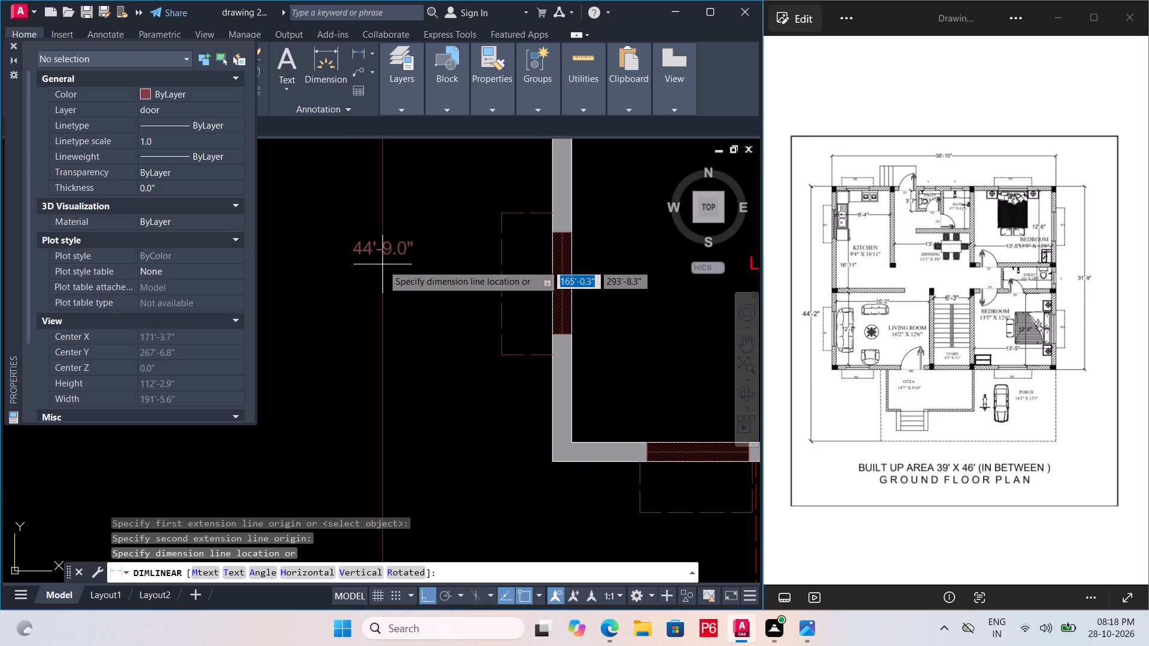
click(382, 264)
scroll(354, 323, down, 2)
key(ctrl+s)
key(ctrl+s)
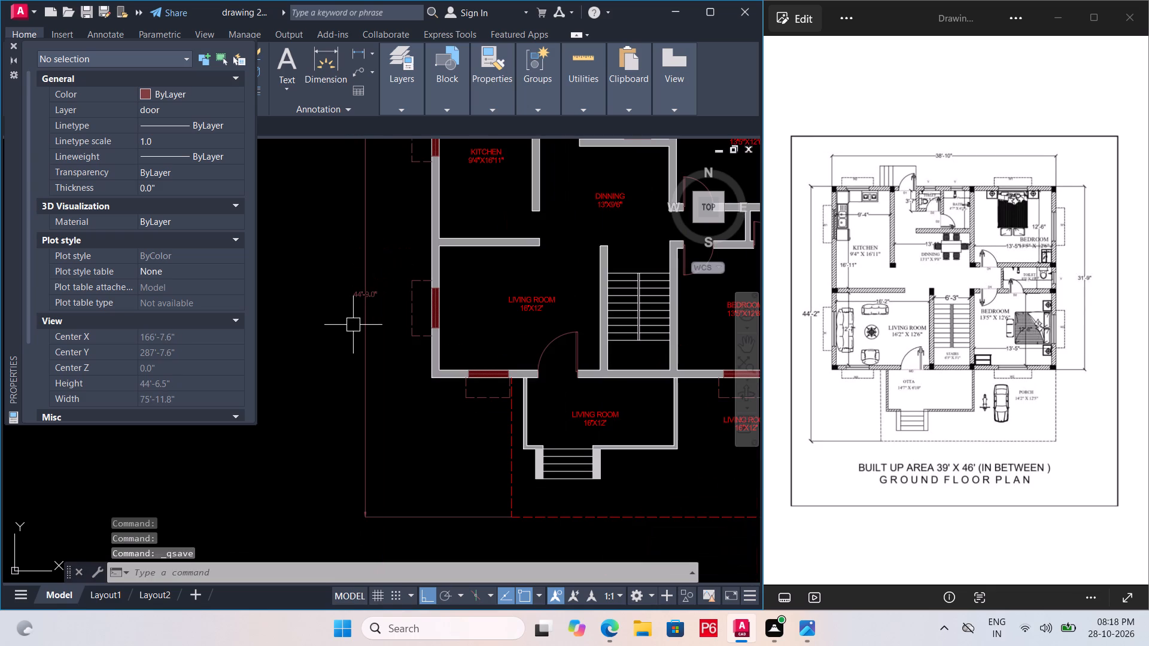
key(ctrl+s)
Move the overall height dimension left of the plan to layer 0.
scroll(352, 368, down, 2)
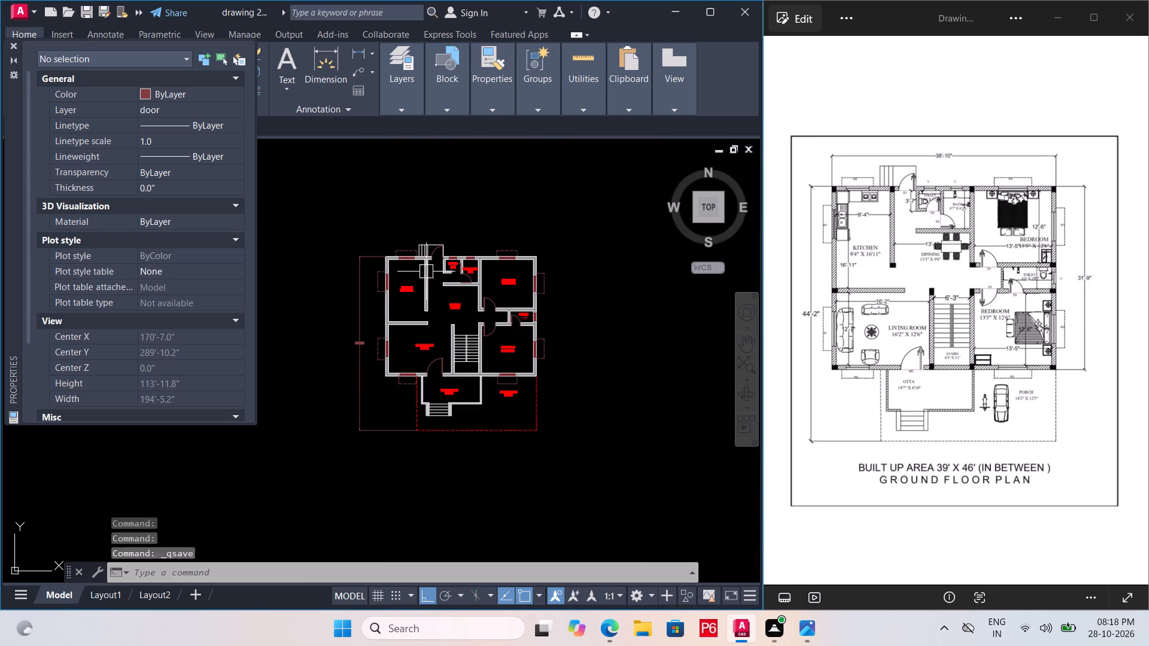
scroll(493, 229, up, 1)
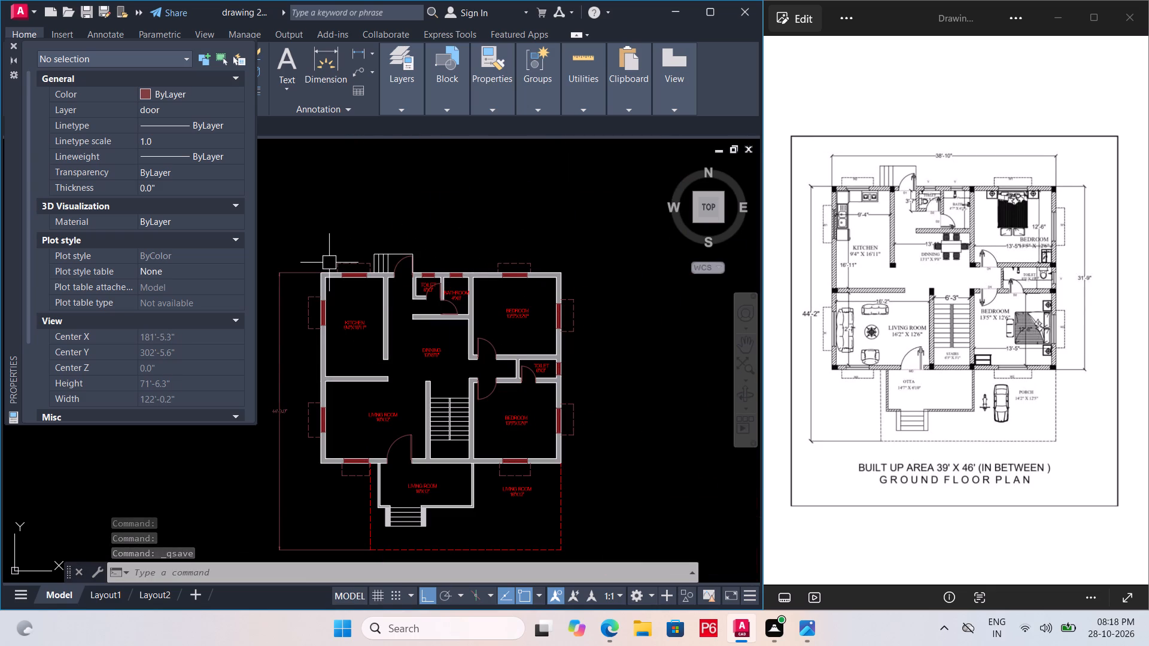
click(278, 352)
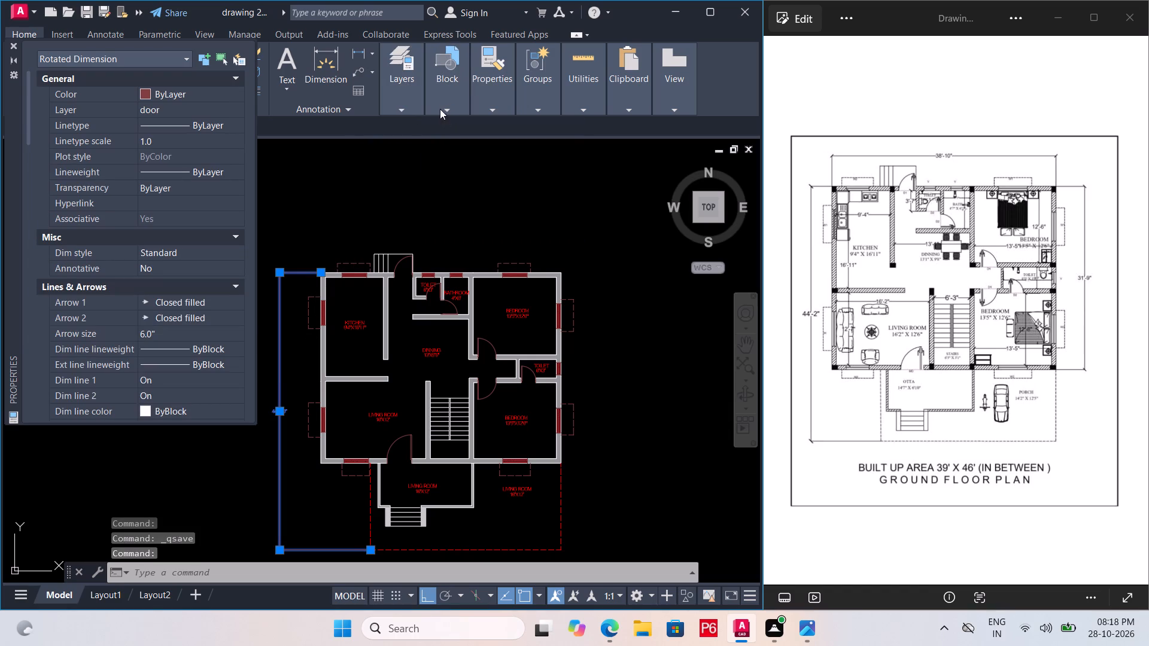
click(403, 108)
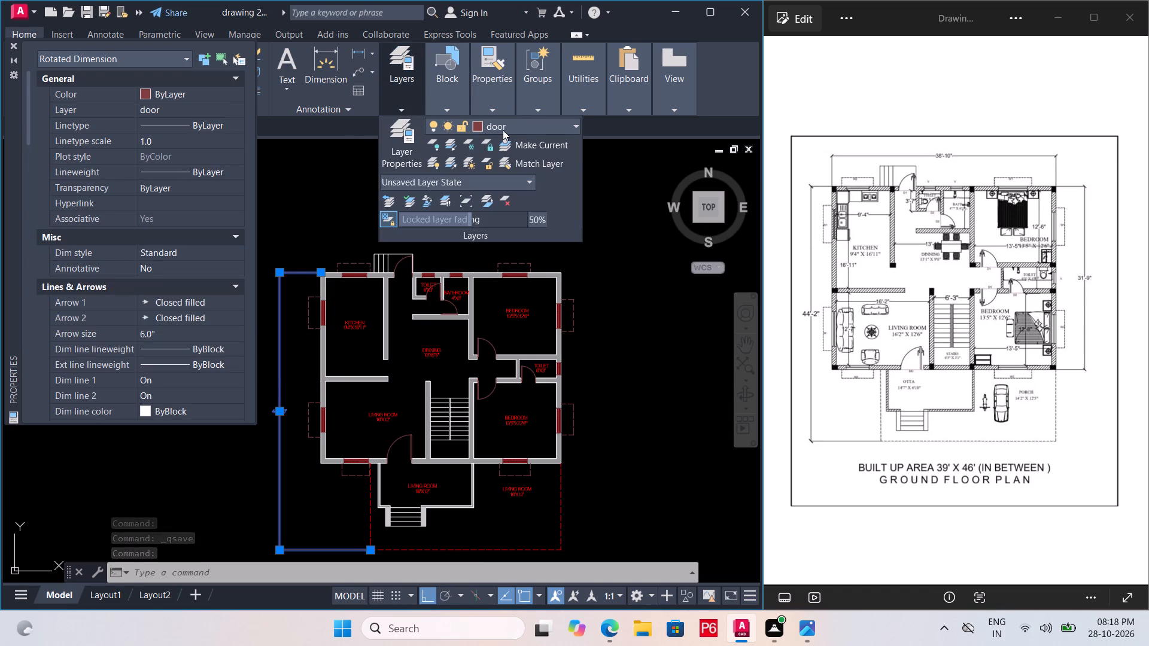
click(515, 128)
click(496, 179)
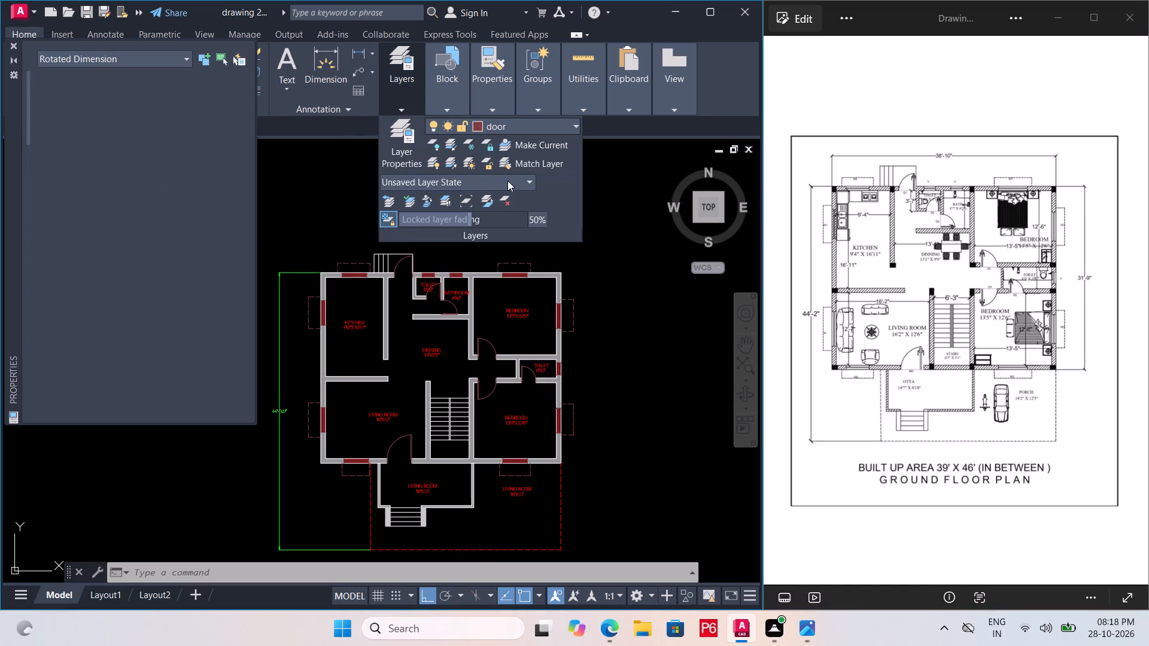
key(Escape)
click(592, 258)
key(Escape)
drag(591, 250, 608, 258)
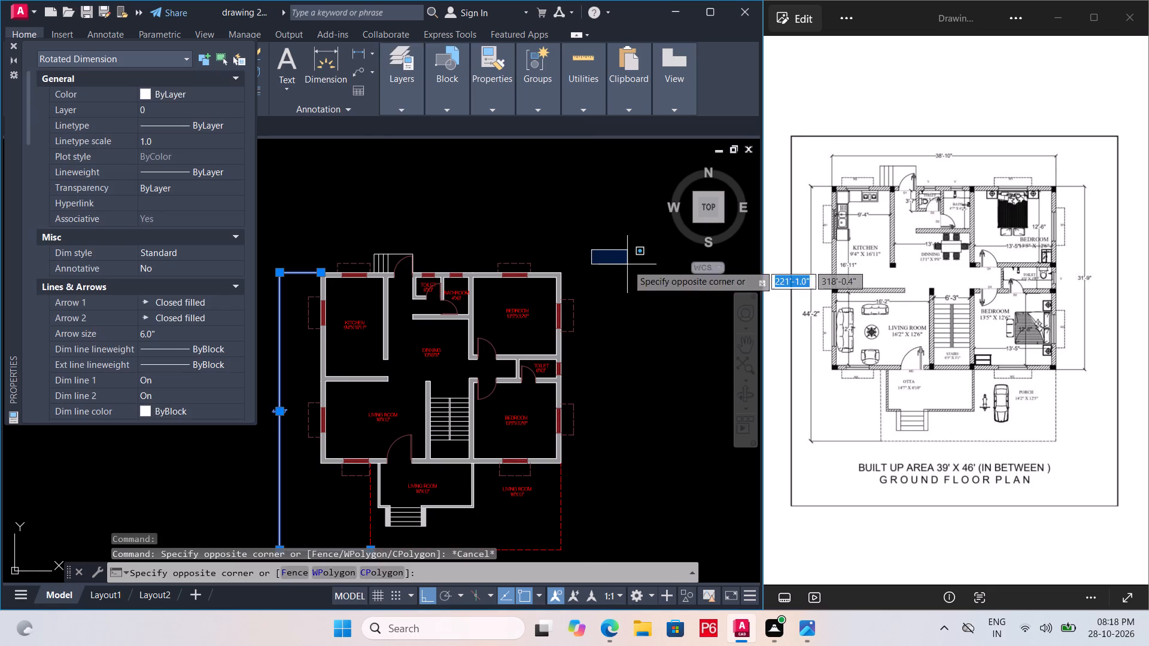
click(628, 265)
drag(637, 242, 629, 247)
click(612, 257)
Save the drawing.
key(ctrl+s)
key(ctrl+s)
key(ctrl+s)
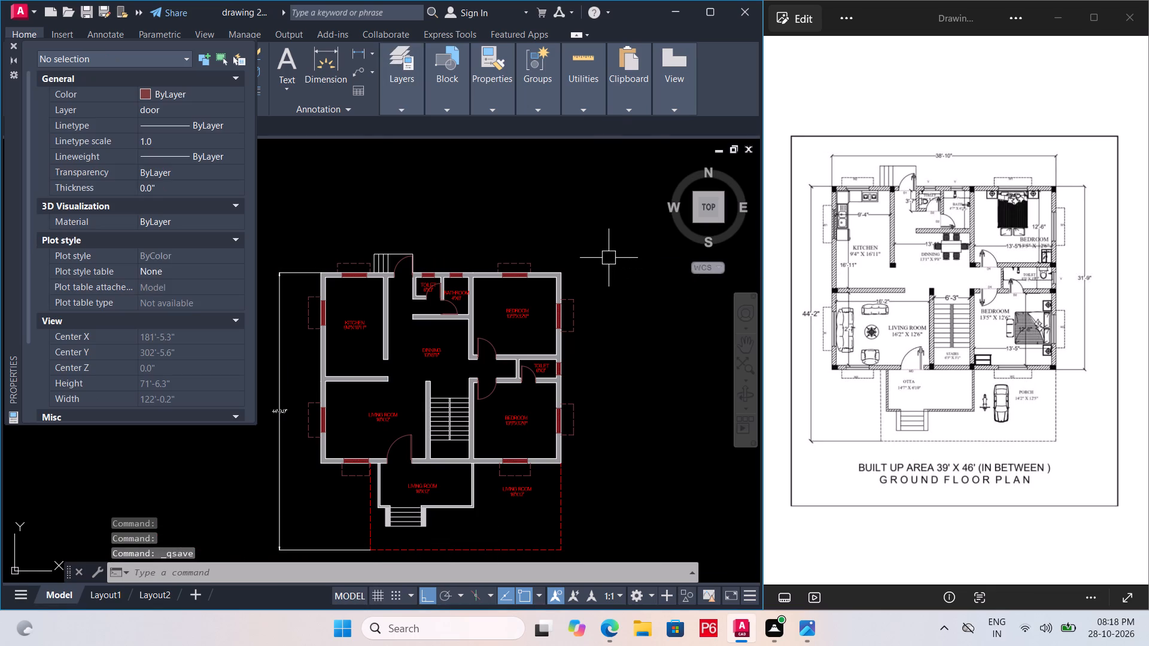
click(538, 199)
click(586, 214)
drag(599, 196, 593, 199)
click(563, 214)
key(space)
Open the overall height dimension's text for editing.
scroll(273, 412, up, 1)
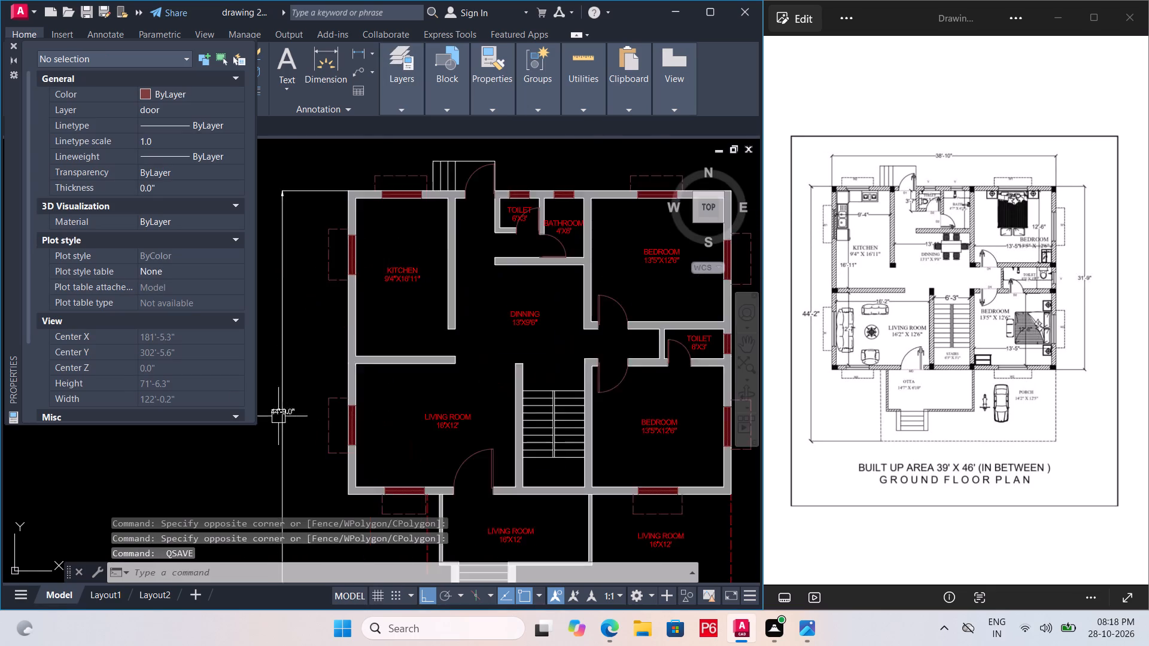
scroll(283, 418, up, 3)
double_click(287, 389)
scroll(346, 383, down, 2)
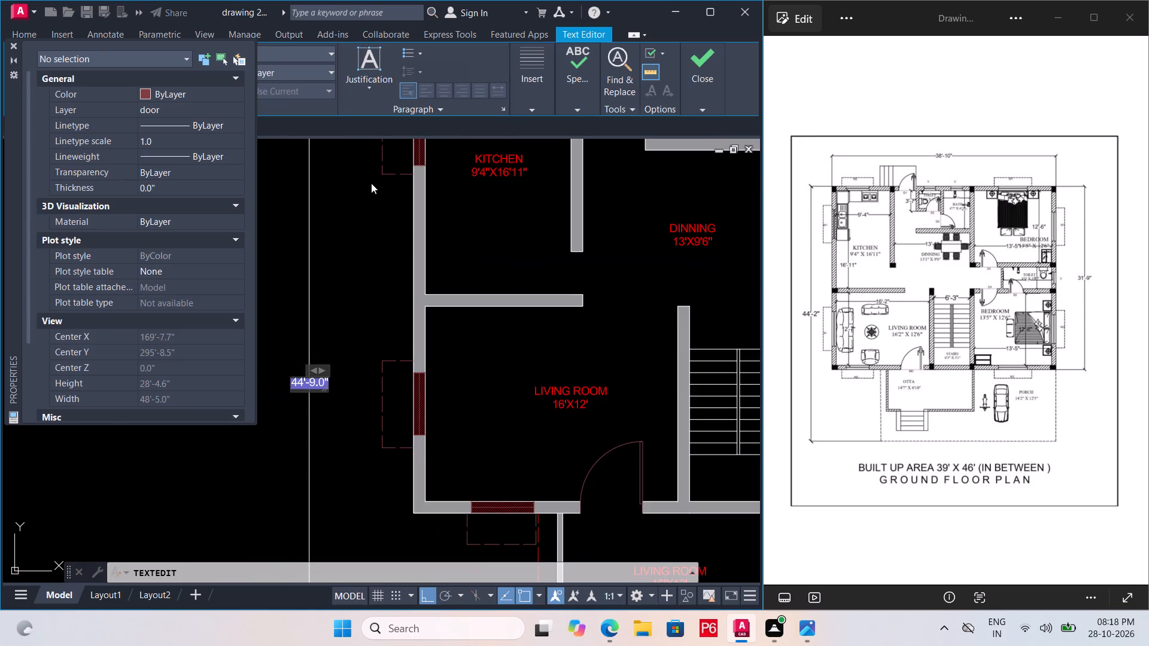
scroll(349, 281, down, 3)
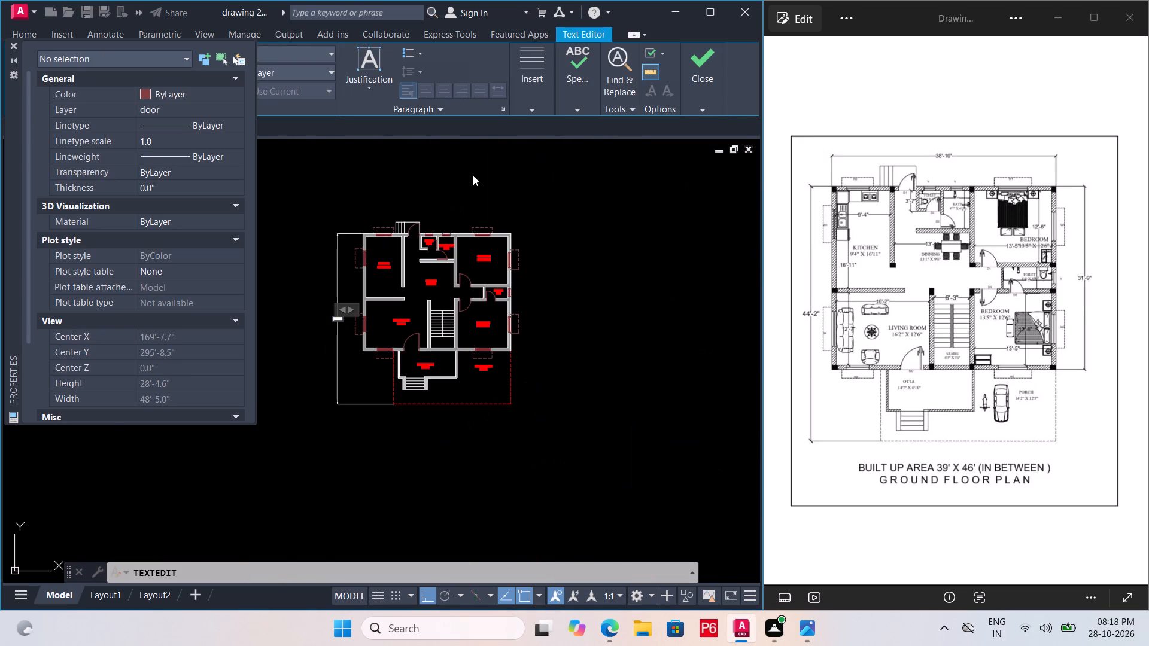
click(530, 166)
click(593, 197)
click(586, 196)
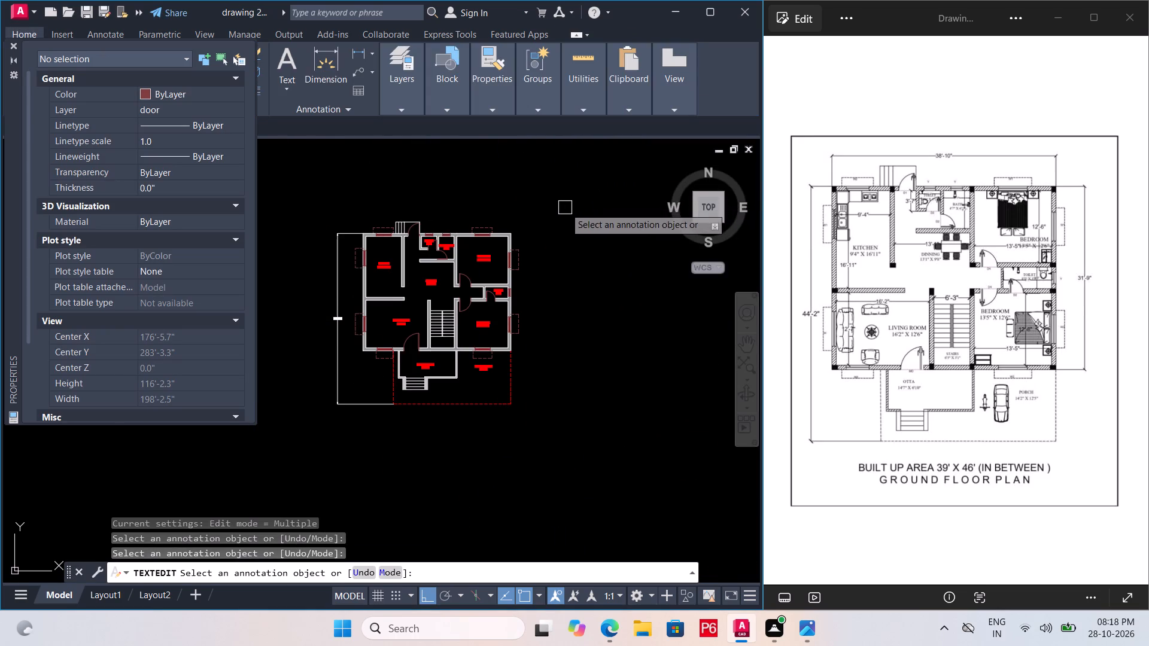
Save the drawing.
key(ctrl+s)
key(ctrl+s)
key(ctrl+s)
key(ctrl+s)
key(ctrl+s)
key(Escape)
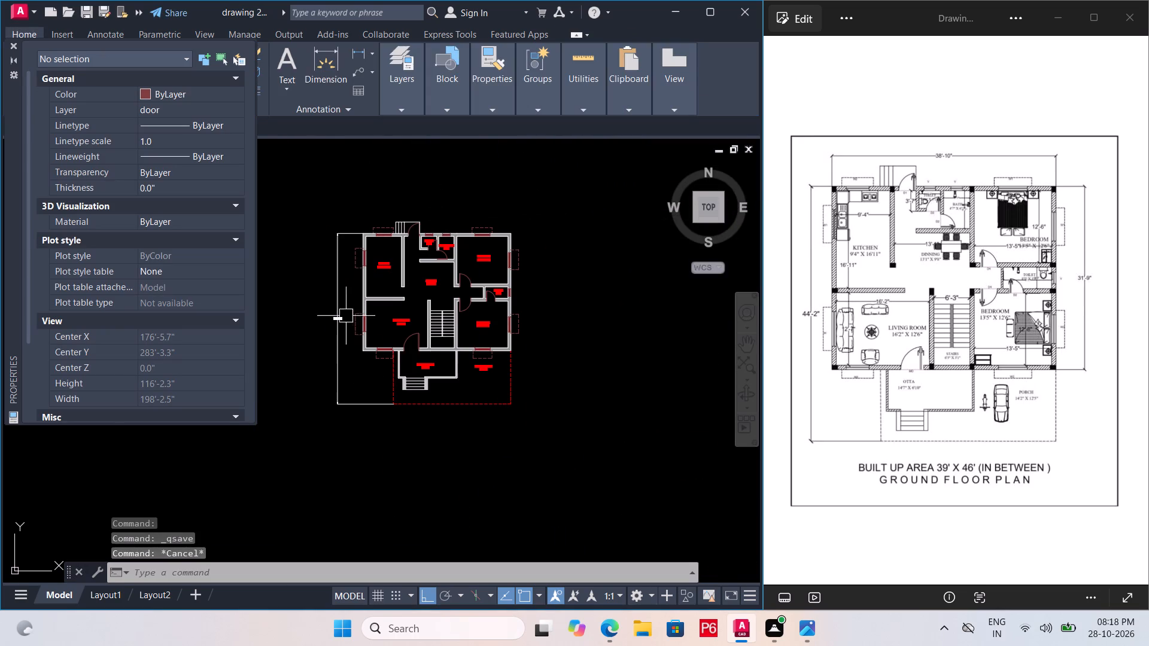
Move the overall height dimension left of the plan to the dimension layer.
click(335, 318)
click(417, 115)
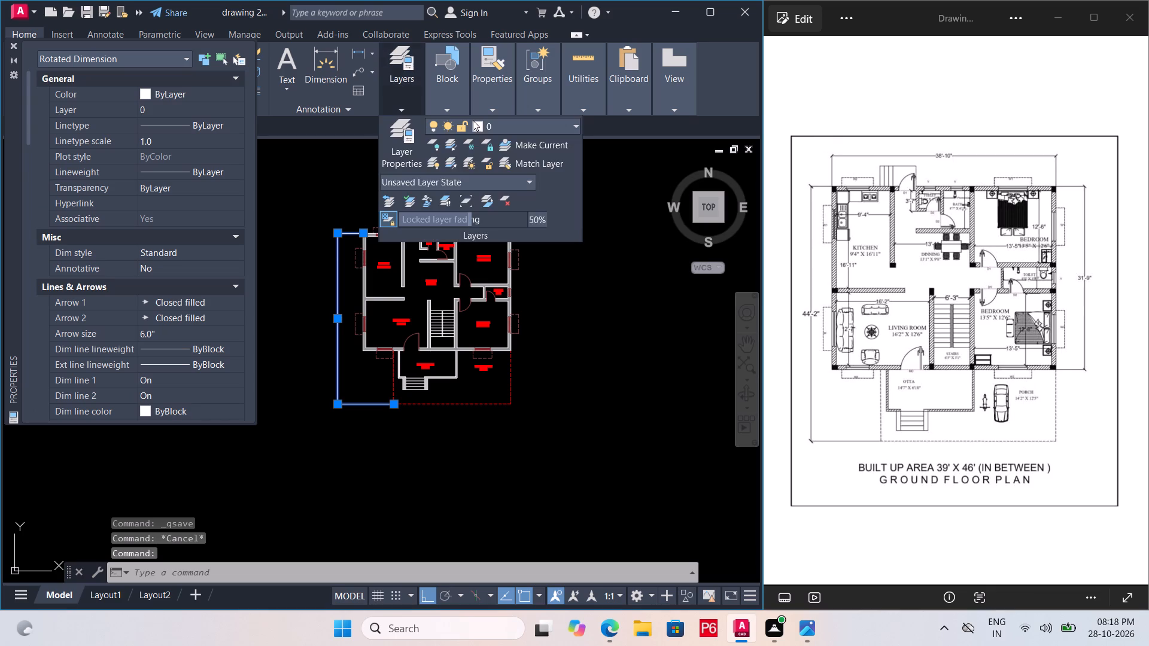
click(476, 127)
click(500, 181)
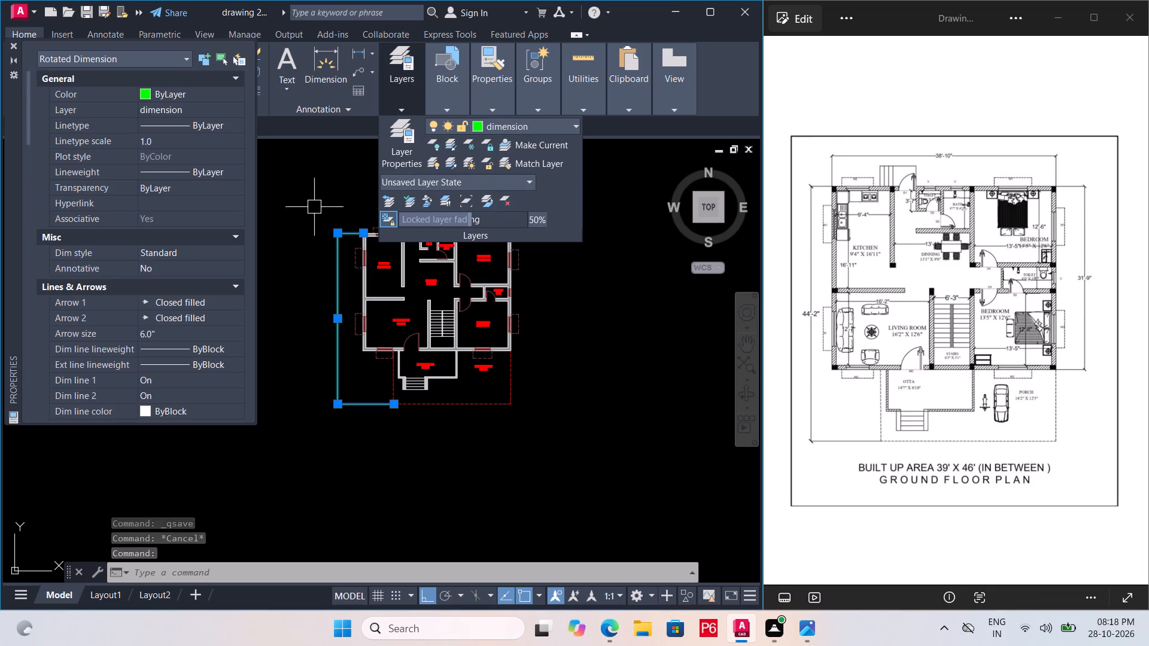
key(Escape)
double_click(348, 195)
ctrl+double_click(531, 176)
ctrl+drag(545, 164, 513, 166)
ctrl+click(470, 177)
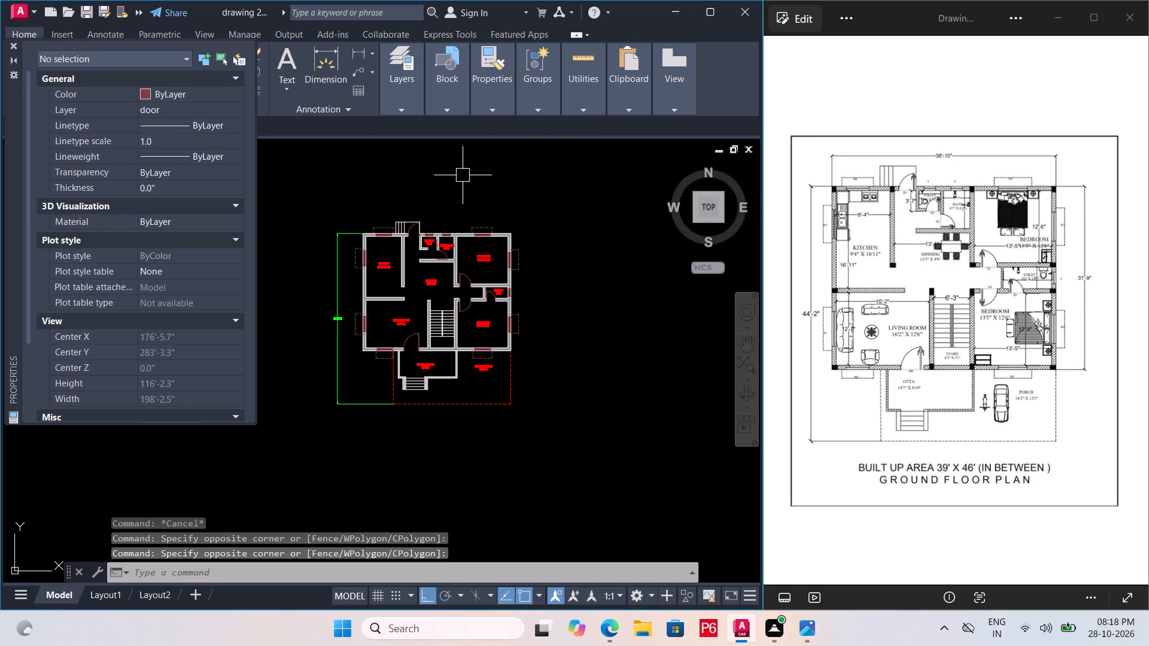
Save the drawing.
ctrl+click(463, 175)
key(ctrl+s)
key(ctrl+s)
ctrl+drag(500, 172, 518, 175)
ctrl+click(564, 185)
key(ctrl+s)
ctrl+drag(577, 175, 569, 179)
click(534, 191)
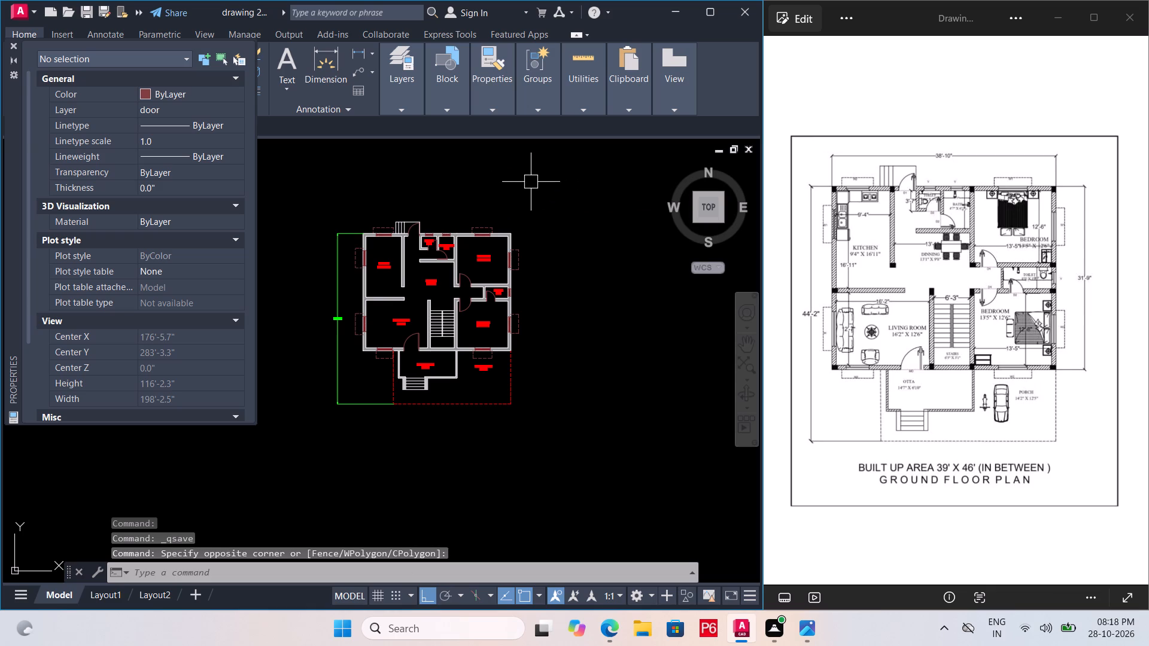
Add a horizontal linear dimension across the plan's top outer wall, corner to corner, placed about 6'-8" above the wall.
scroll(415, 268, up, 2)
scroll(382, 266, down, 1)
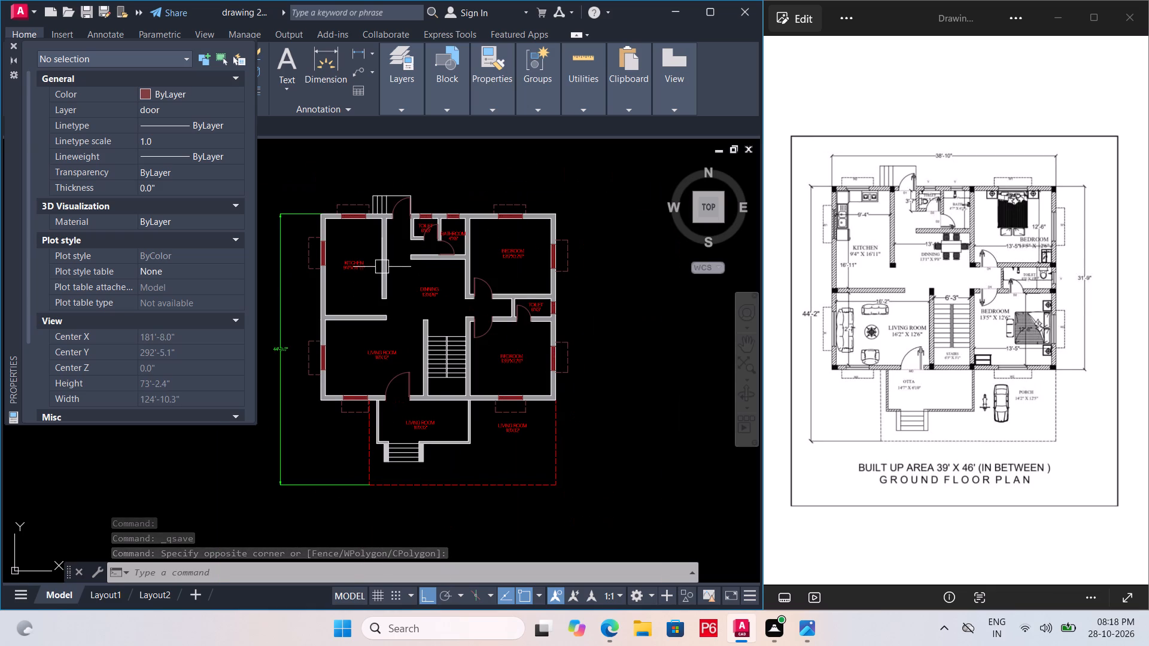
middle_drag(466, 279, 473, 362)
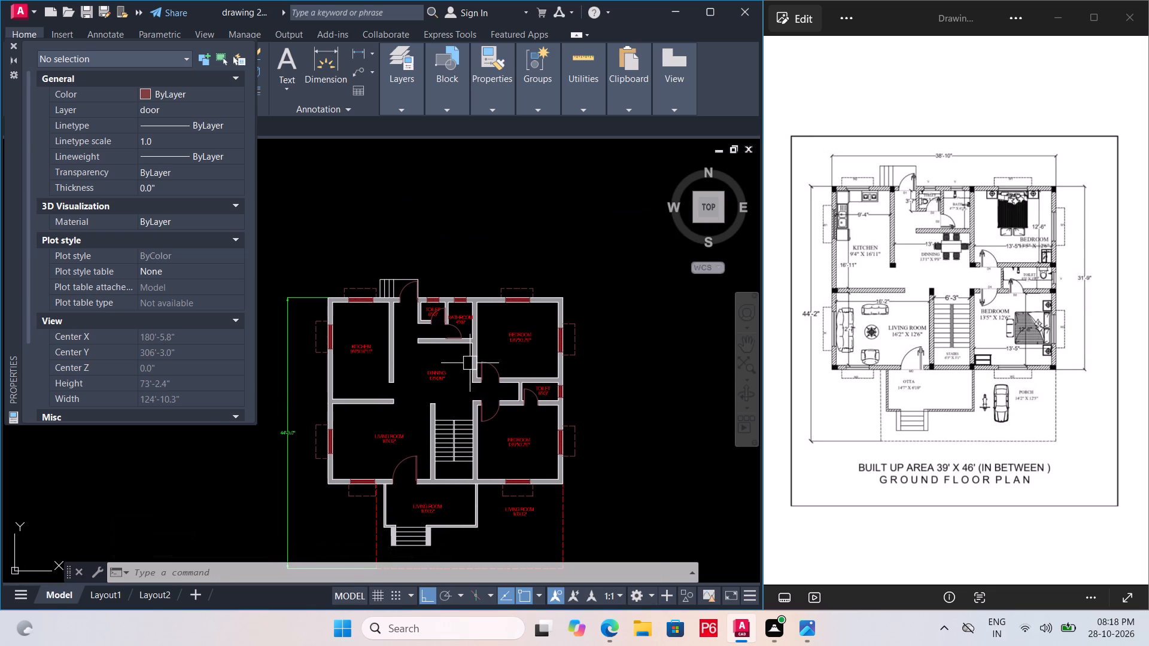
key(d)
text(IMLIN)
key(space)
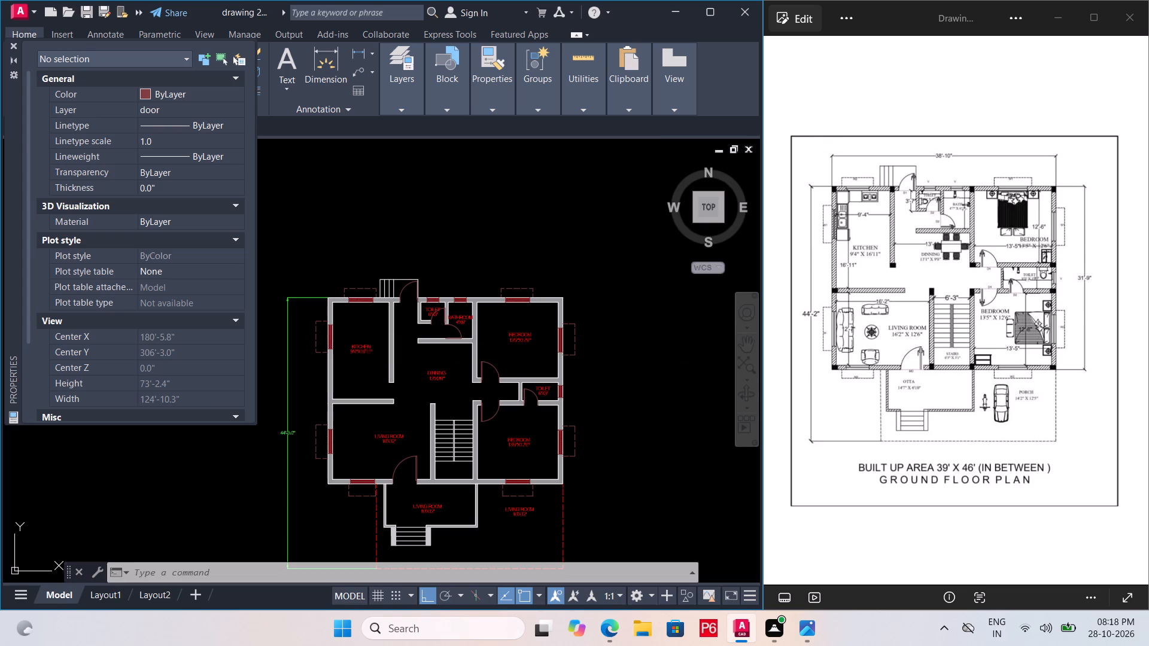
scroll(324, 303, up, 1)
click(329, 296)
scroll(308, 311, down, 1)
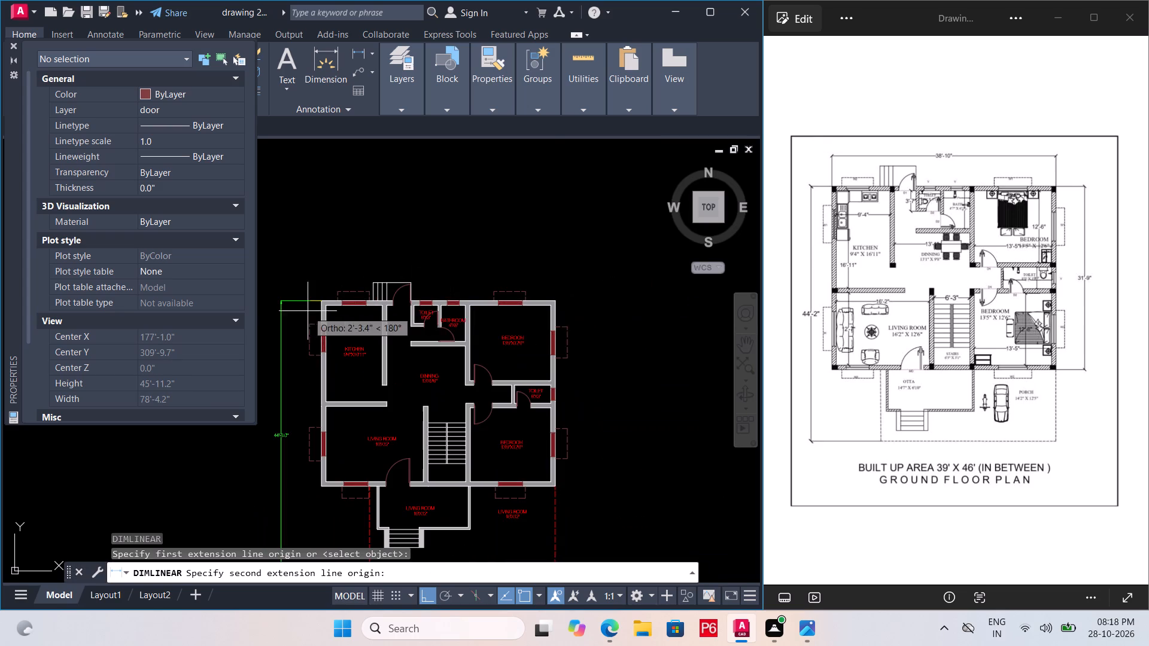
scroll(543, 303, up, 1)
click(565, 301)
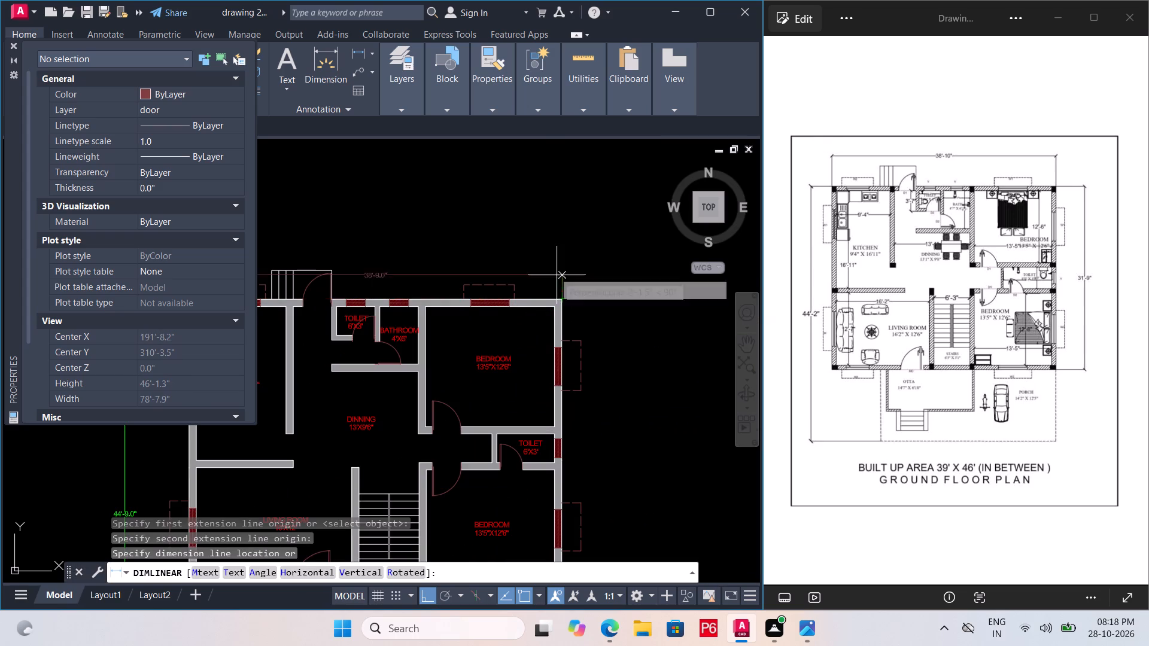
click(559, 236)
Move the overall width dimension above the plan to the dimension layer.
key(space)
double_click(405, 239)
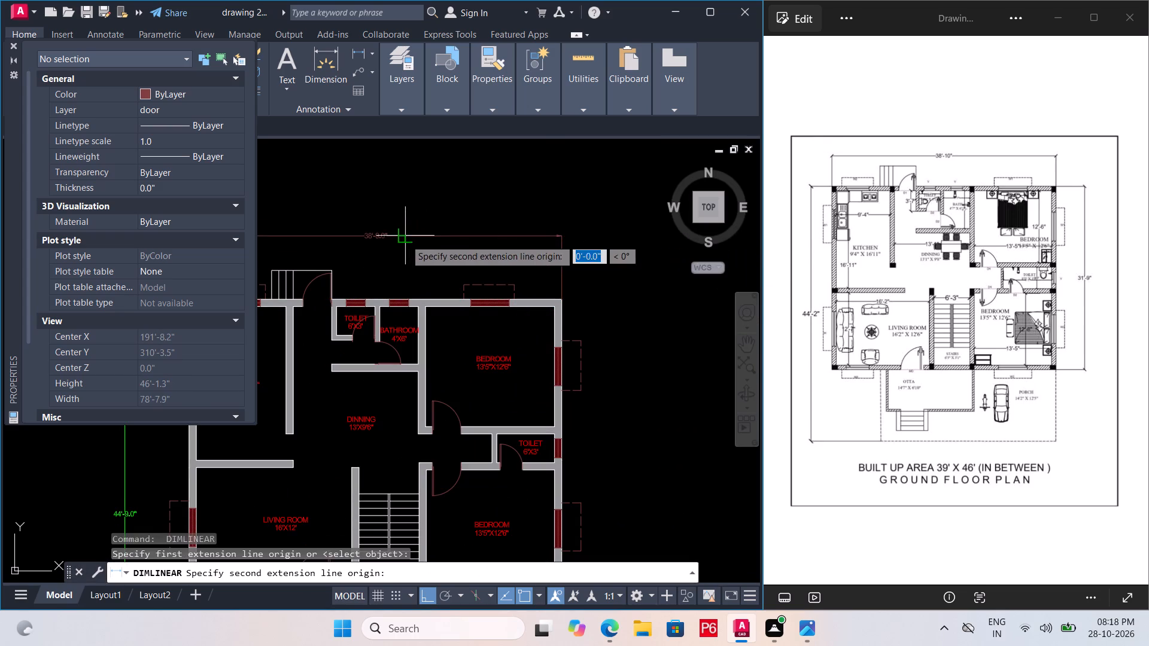
key(space)
click(403, 234)
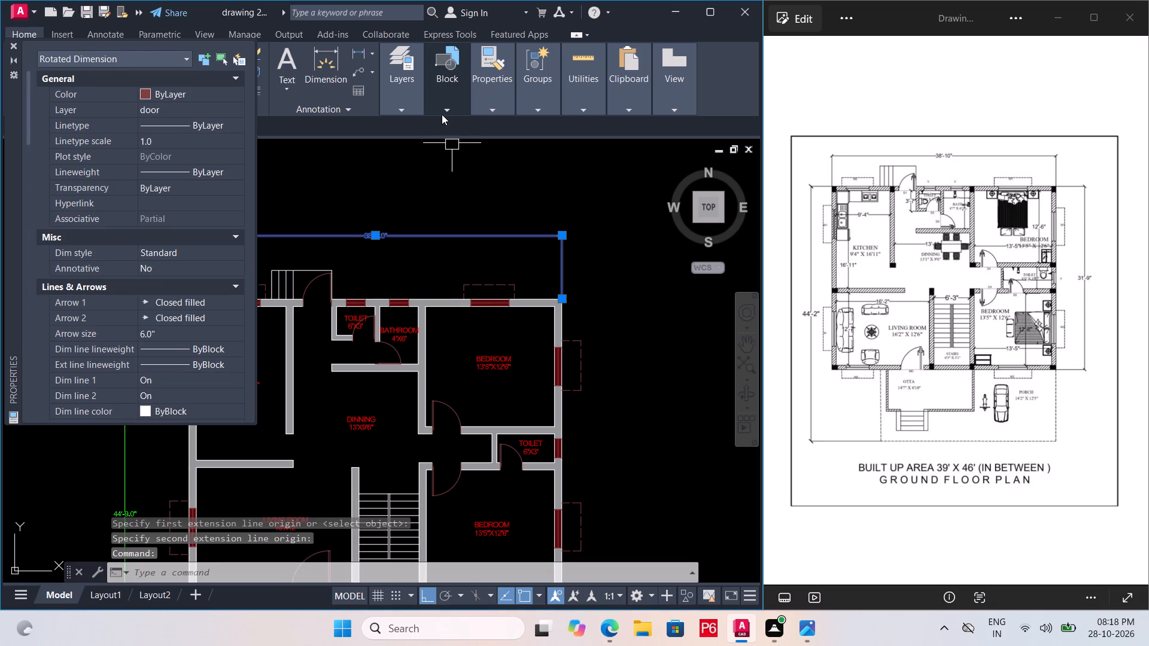
click(419, 111)
click(498, 130)
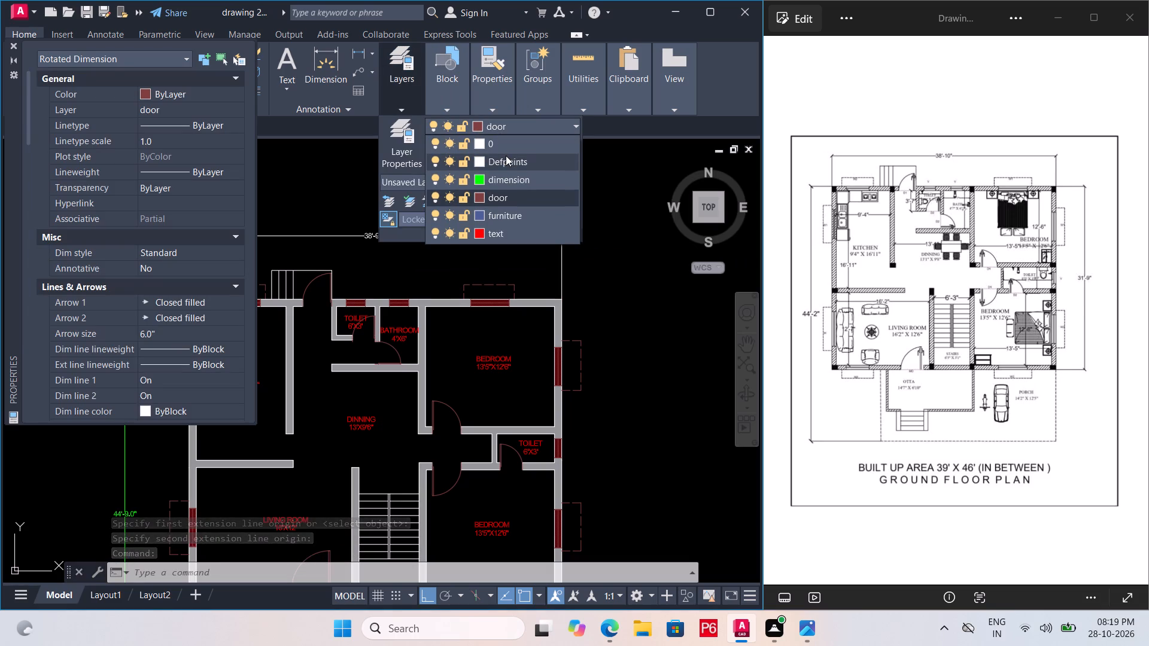
click(536, 180)
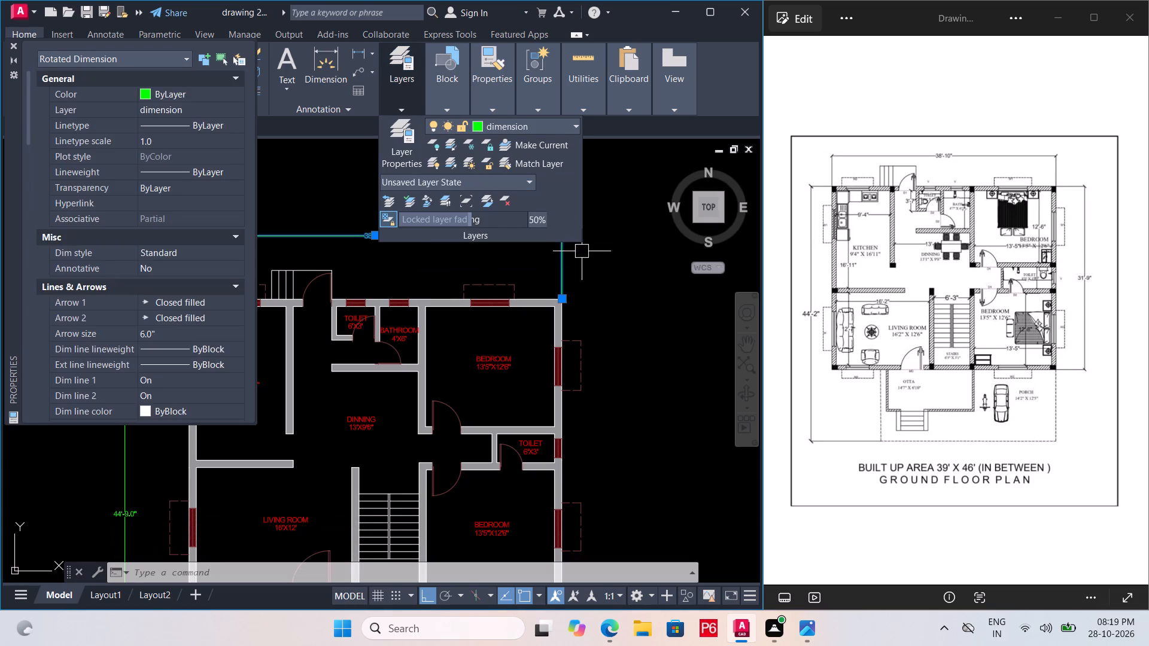
key(Escape)
click(598, 273)
Save the drawing.
scroll(550, 239, down, 1)
key(ctrl+s)
key(ctrl+s)
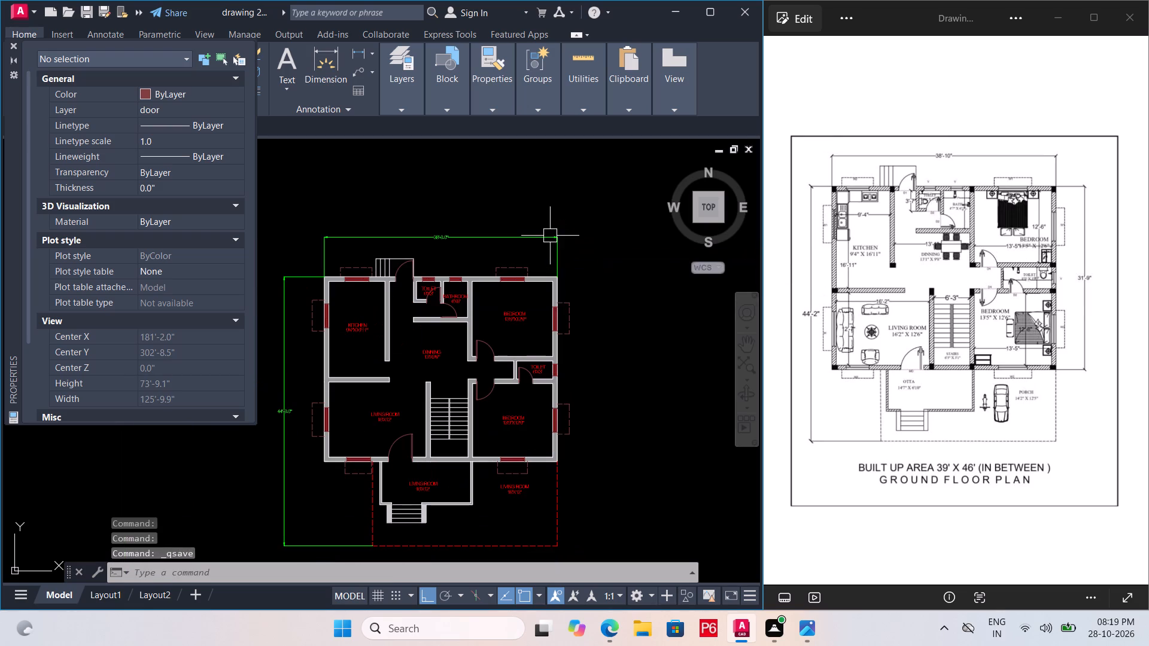
key(ctrl+s)
key(ctrl+s)
Add a vertical linear dimension along the plan's right outer wall, top corner to bottom corner, placed about 5'-9" outside the wall.
scroll(529, 231, down, 2)
scroll(544, 280, up, 3)
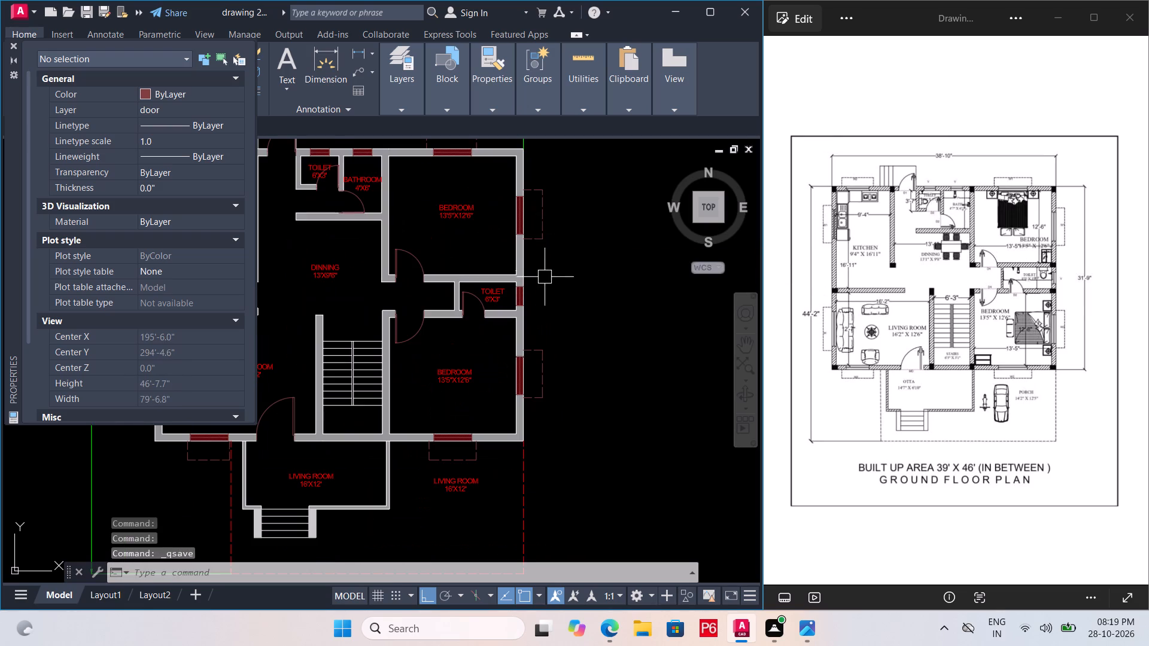
scroll(503, 243, down, 1)
scroll(529, 211, up, 1)
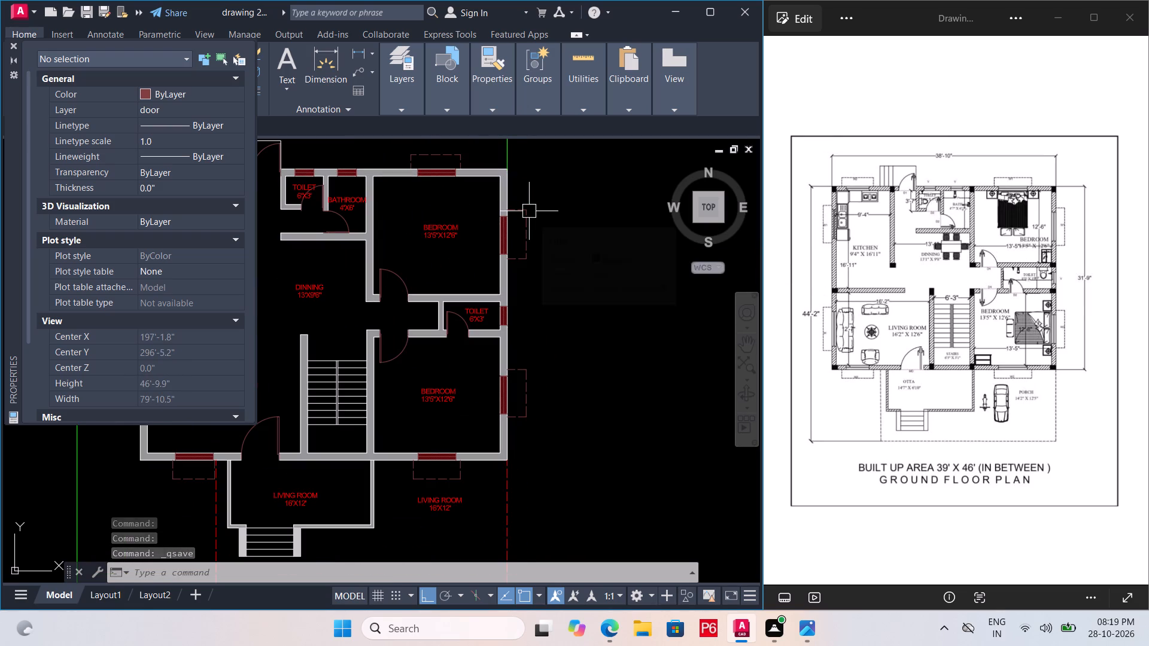
text(DIMLIN)
key(space)
click(501, 166)
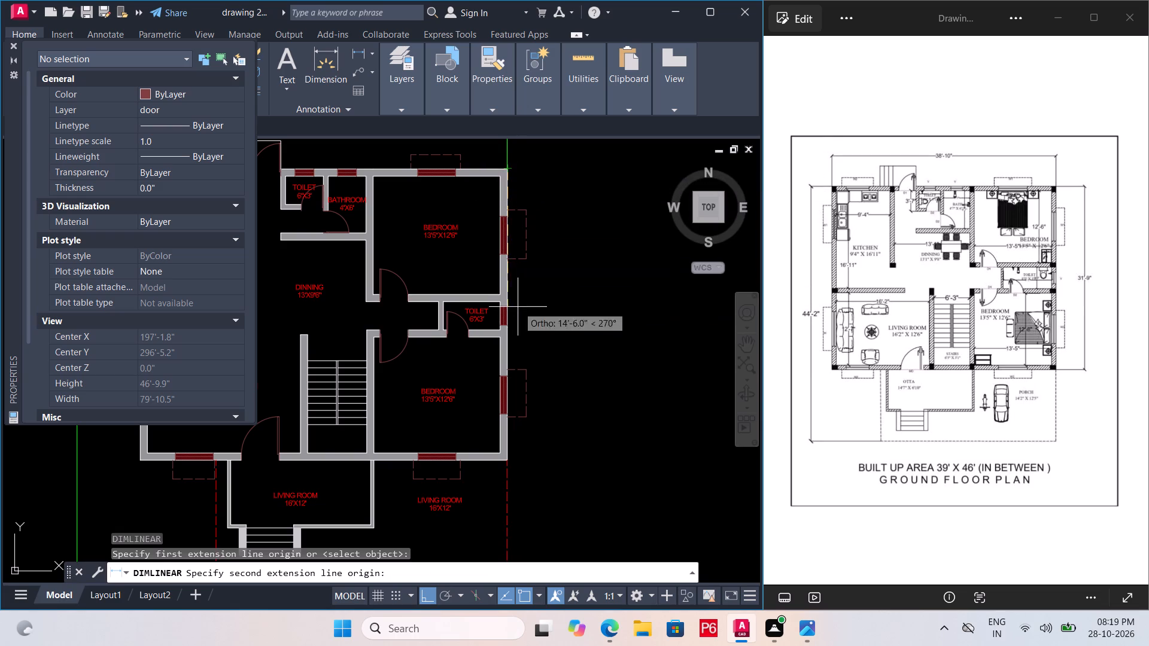
scroll(507, 266, down, 2)
scroll(521, 347, up, 3)
click(460, 324)
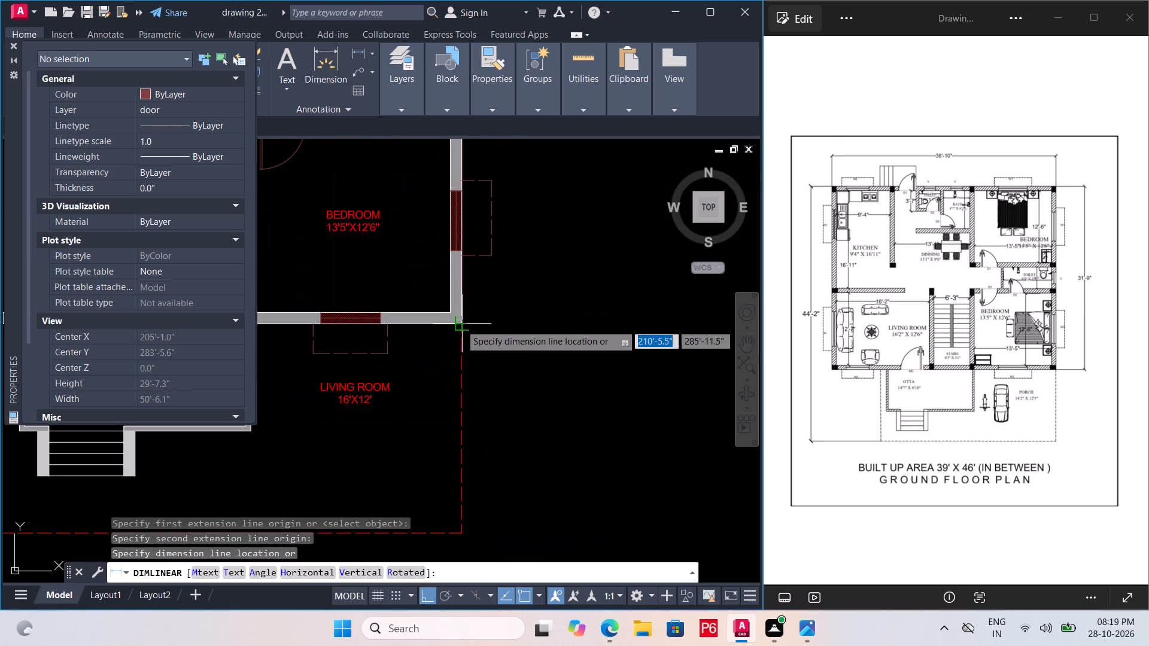
scroll(537, 339, down, 3)
click(539, 335)
key(space)
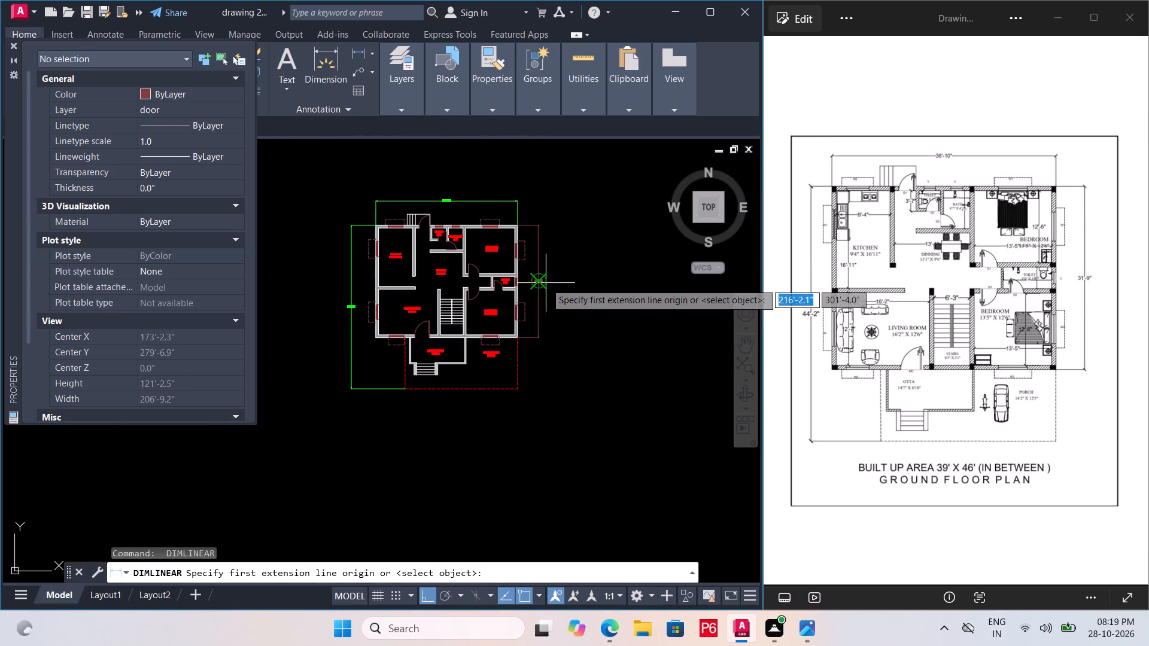
key(space)
key(Escape)
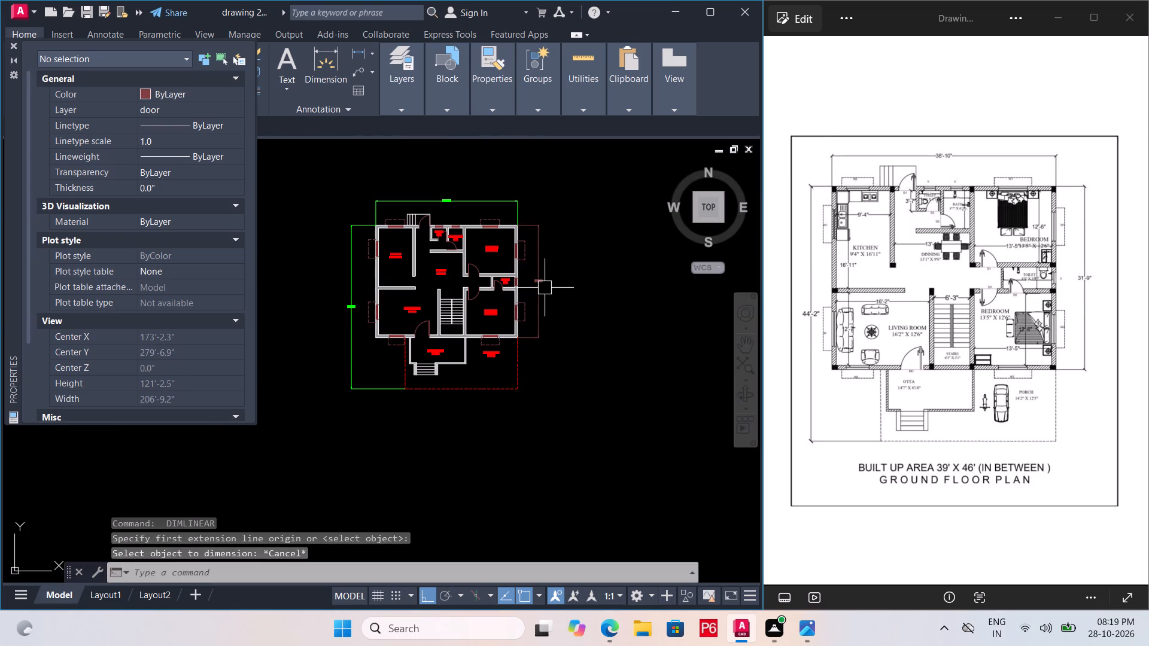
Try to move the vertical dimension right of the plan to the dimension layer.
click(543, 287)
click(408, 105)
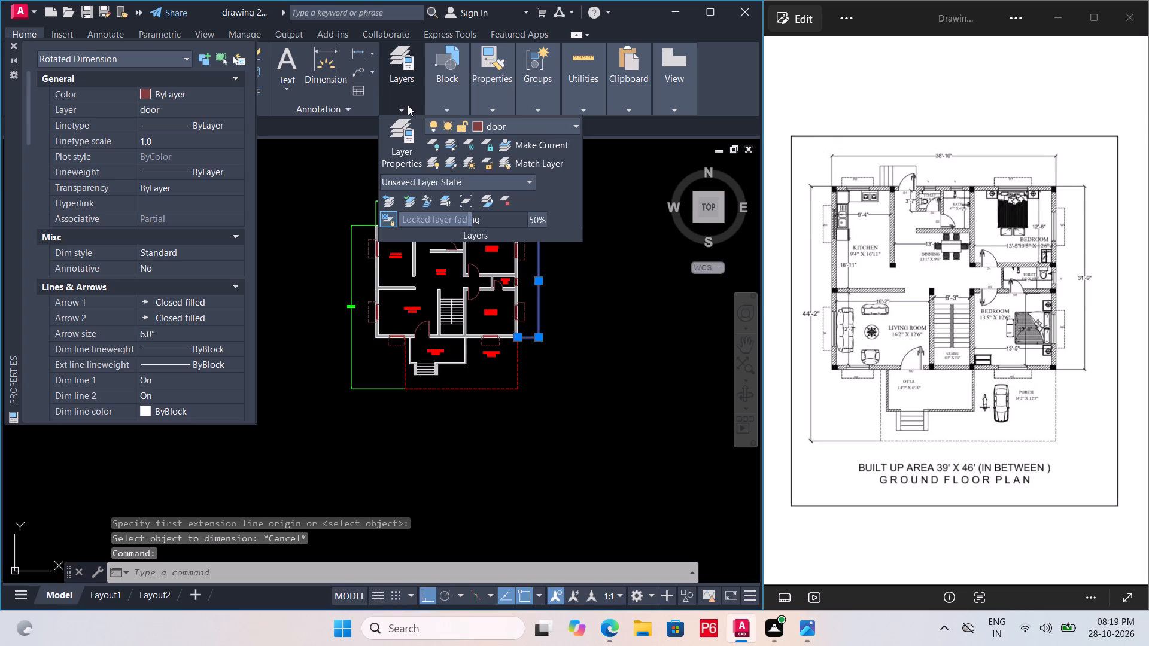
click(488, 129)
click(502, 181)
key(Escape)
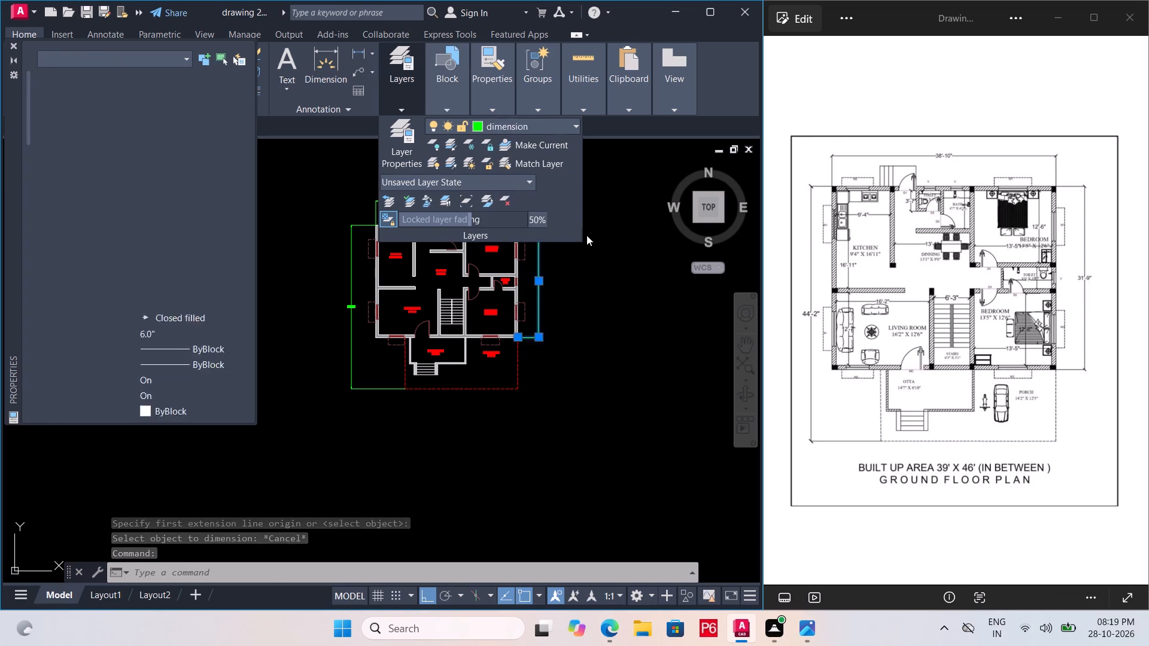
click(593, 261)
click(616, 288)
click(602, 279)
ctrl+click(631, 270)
Save the drawing.
key(ctrl+s)
ctrl+drag(633, 271, 613, 280)
ctrl+drag(594, 298, 595, 291)
key(ctrl+s)
ctrl+drag(603, 273, 629, 279)
click(654, 298)
drag(644, 284, 628, 302)
click(615, 320)
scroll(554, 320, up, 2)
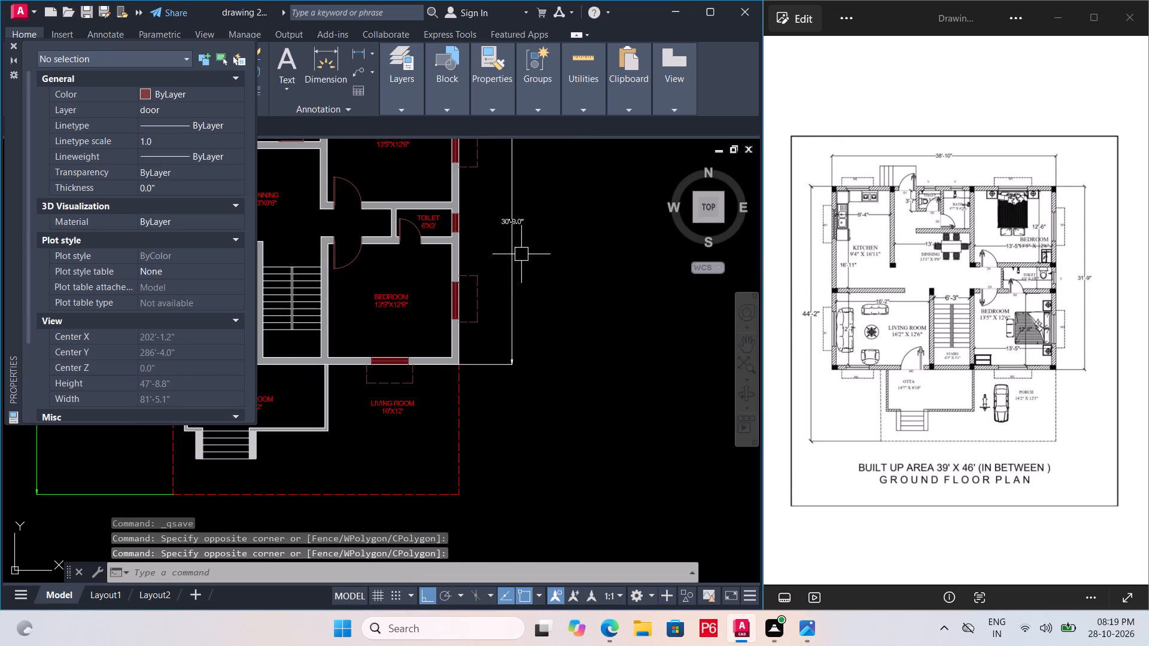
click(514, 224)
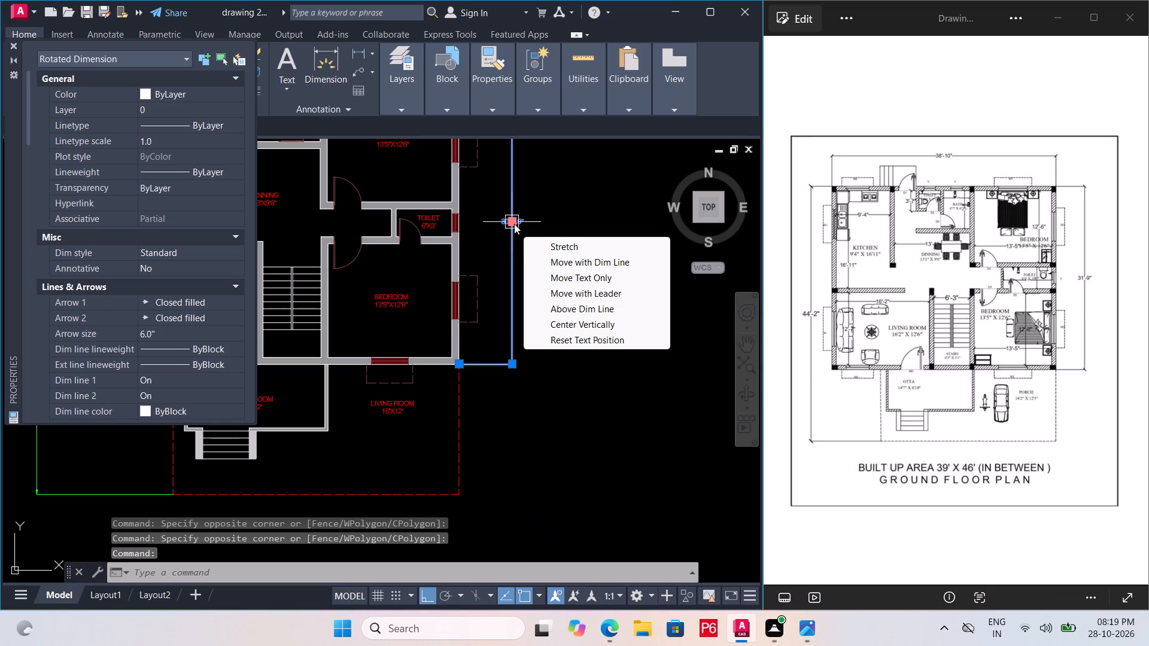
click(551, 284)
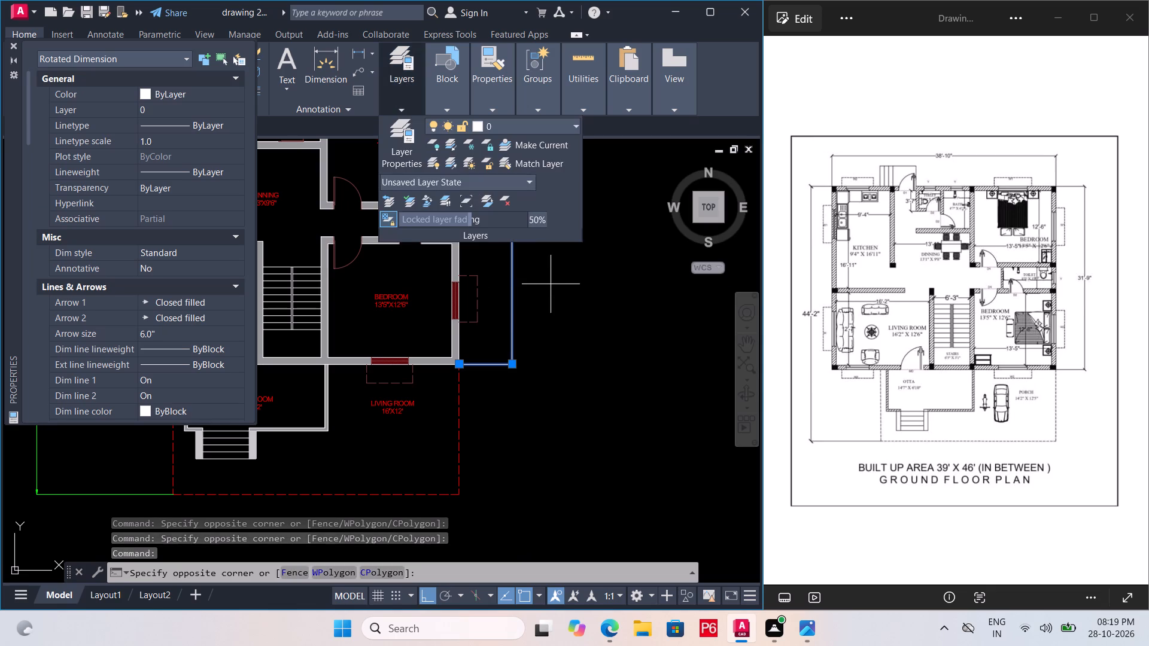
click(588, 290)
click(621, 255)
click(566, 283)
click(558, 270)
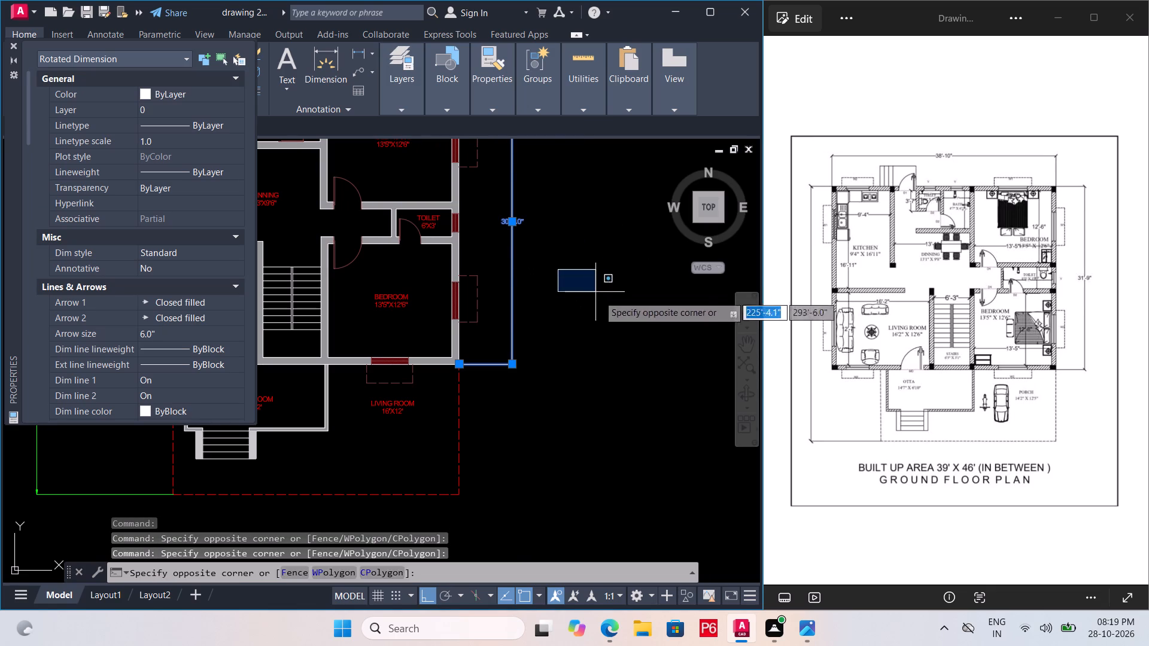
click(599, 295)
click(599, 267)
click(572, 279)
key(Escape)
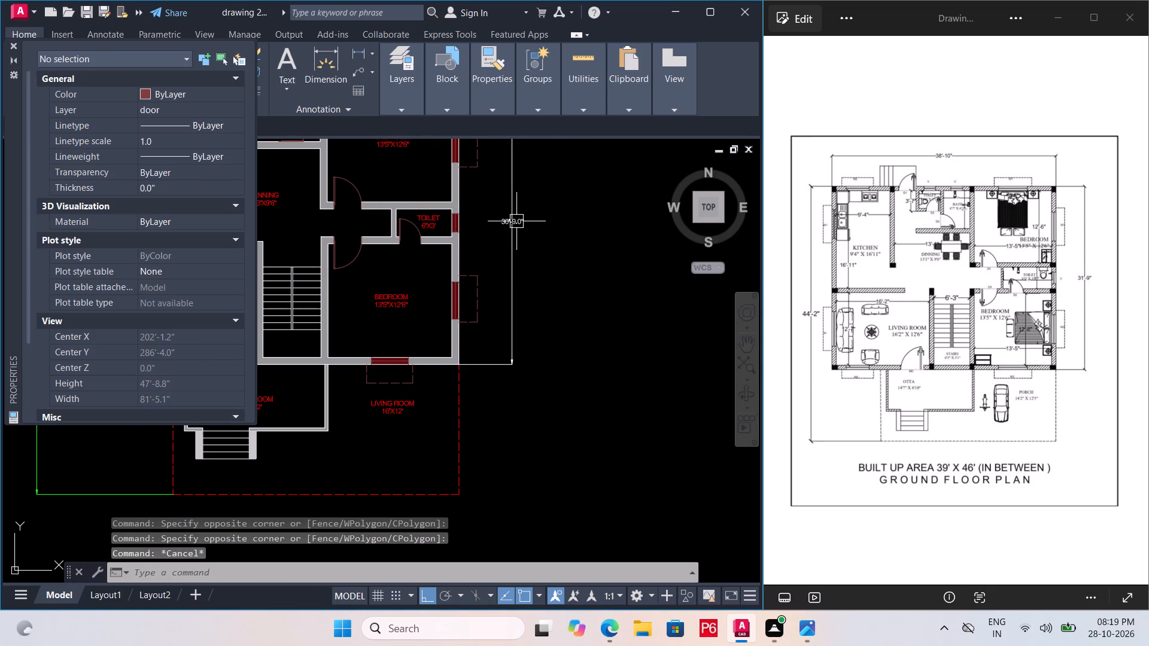
Assign the vertical dimension right of the plan to the dimension layer.
click(516, 221)
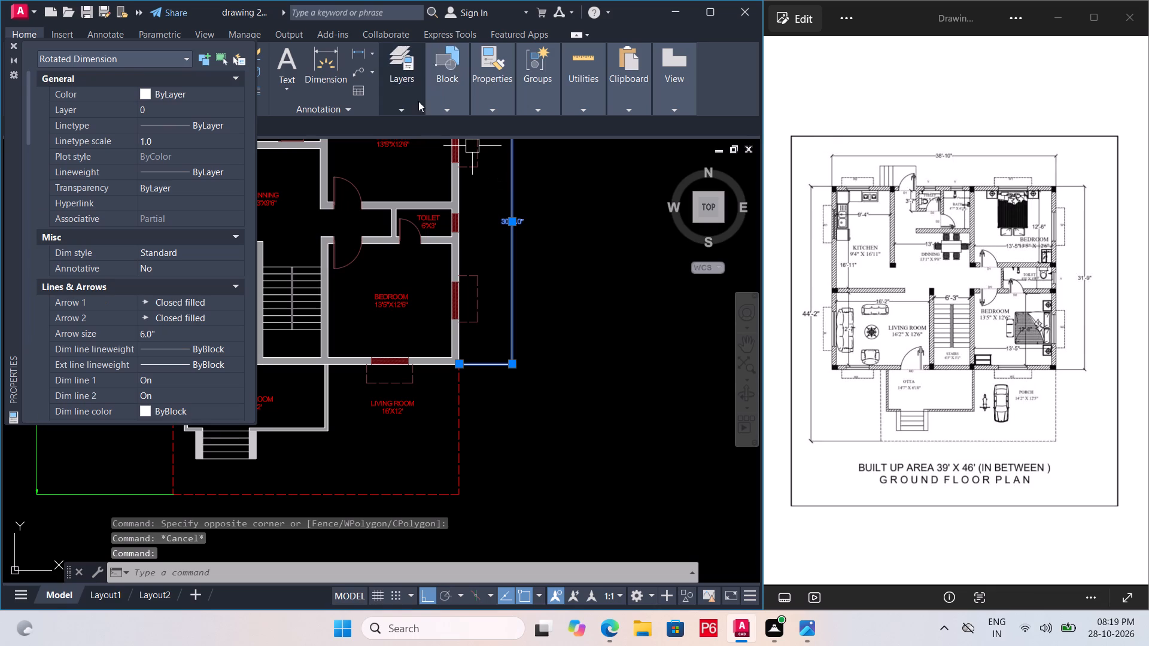
click(418, 106)
click(499, 127)
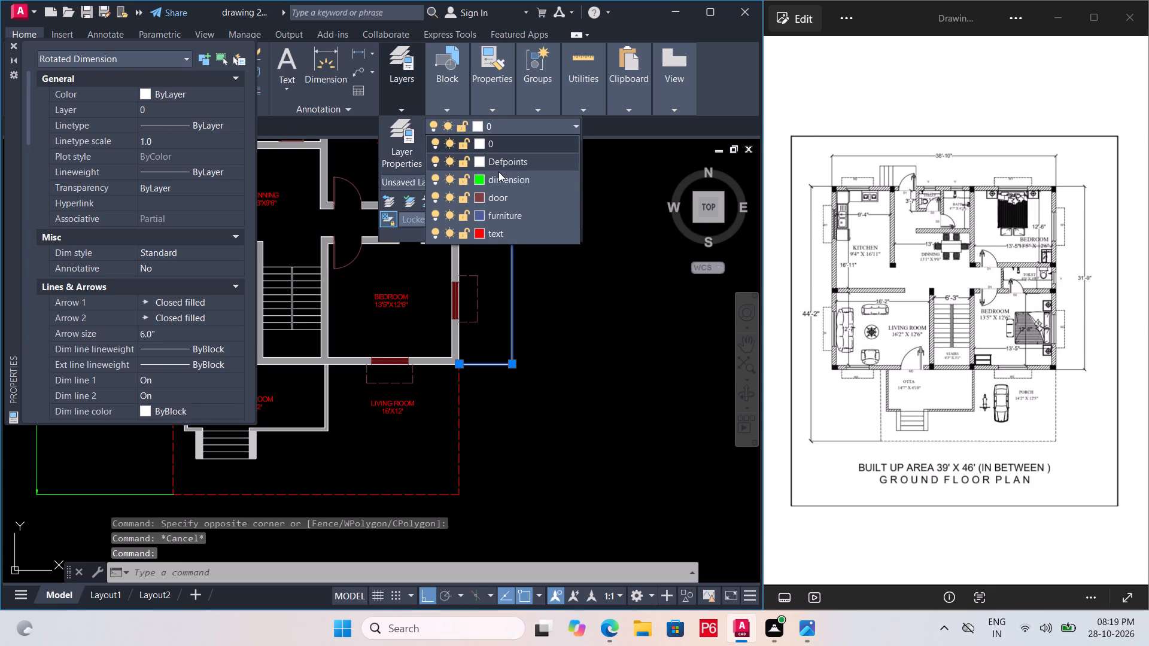
click(500, 180)
click(557, 287)
key(Escape)
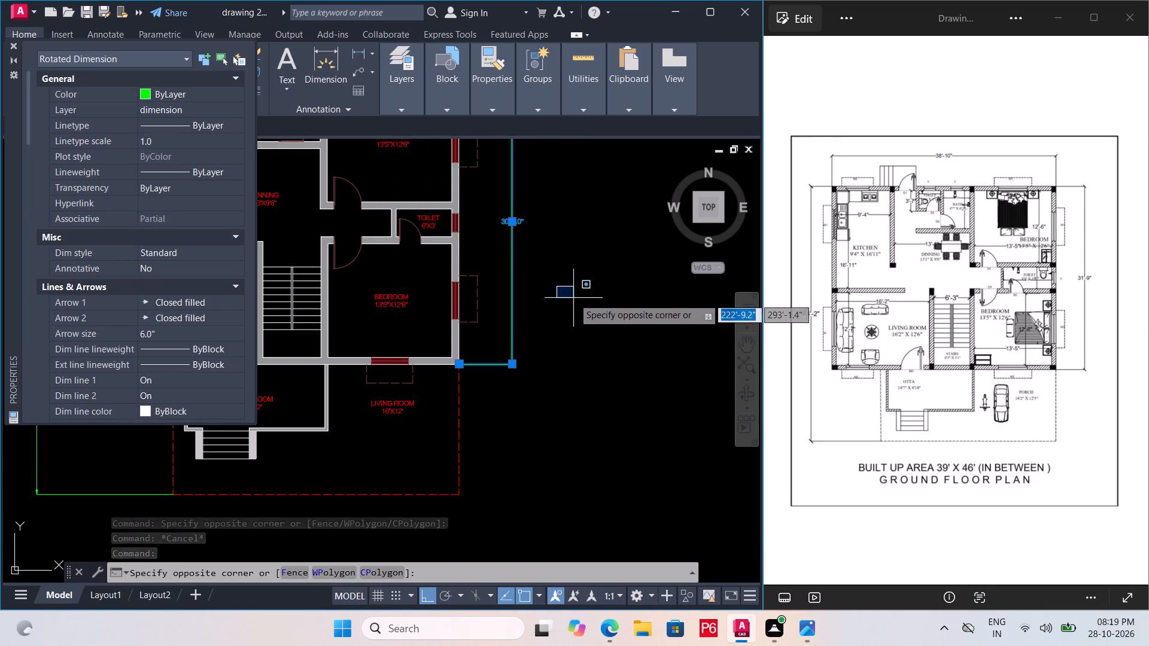
Save the drawing with all three outer dimensions on the dimension layer.
key(ctrl+s)
key(ctrl+s)
key(ctrl+s)
key(ctrl+s)
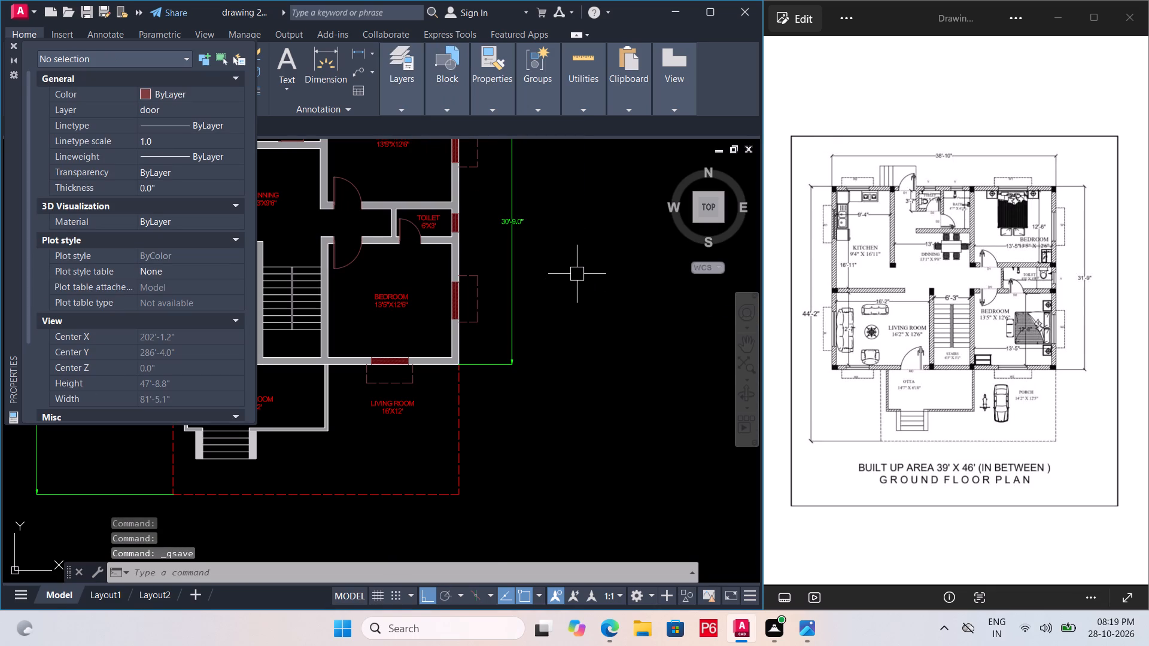
scroll(575, 320, down, 1)
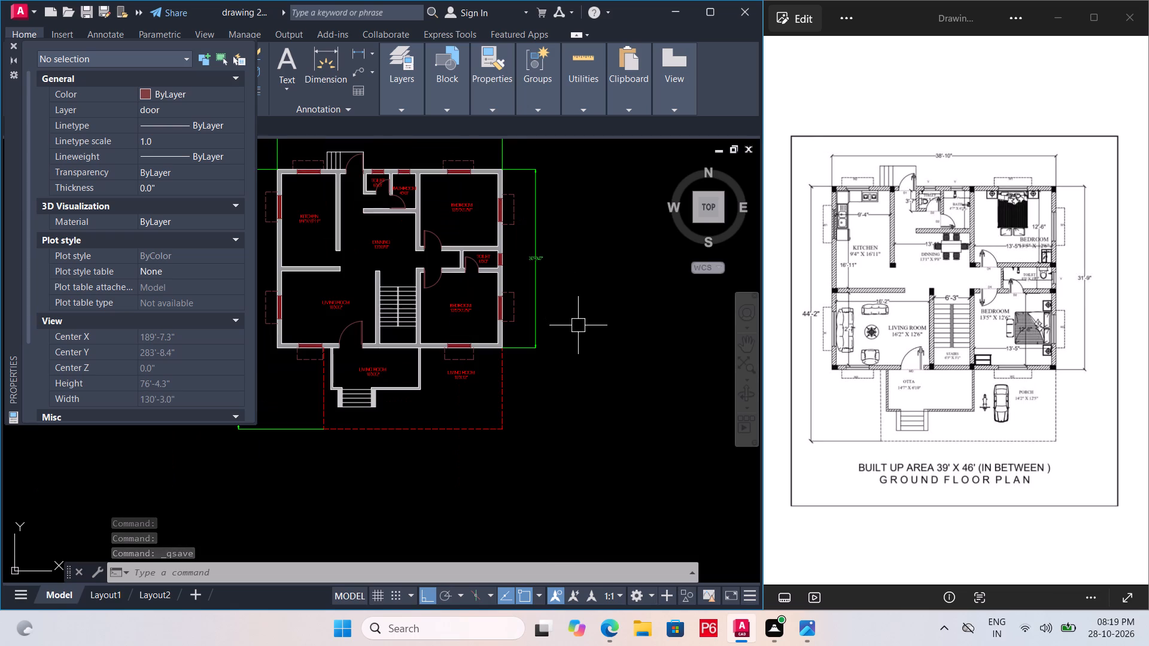
scroll(578, 325, down, 1)
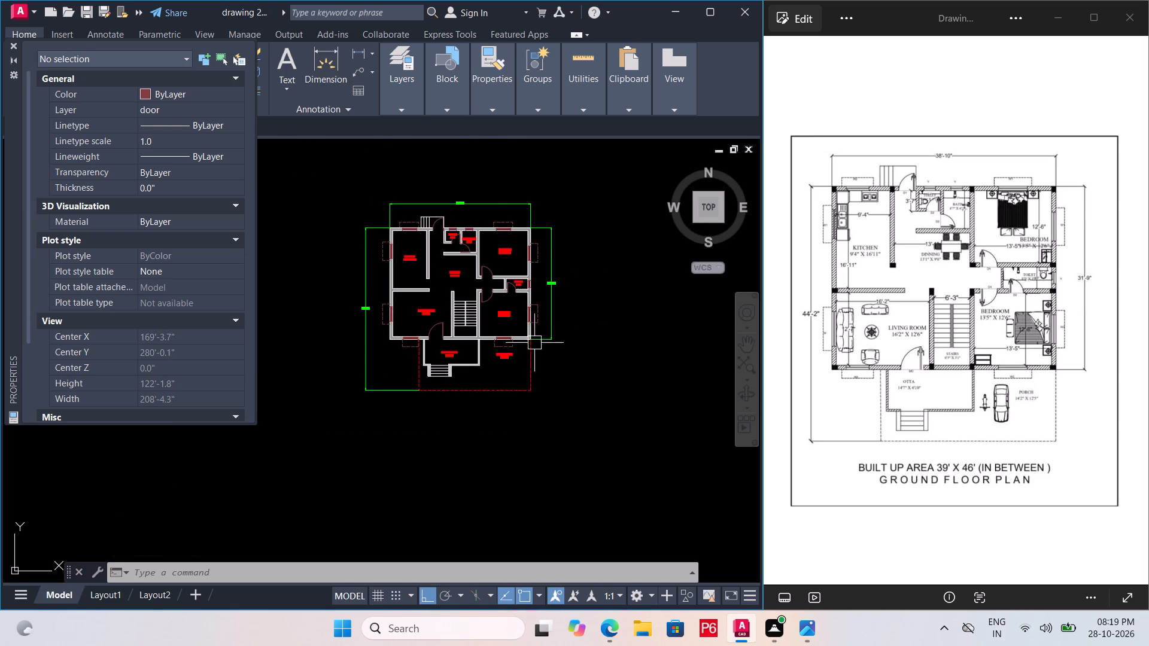
key(ctrl+s)
key(ctrl+s)
key(ctrl+s)
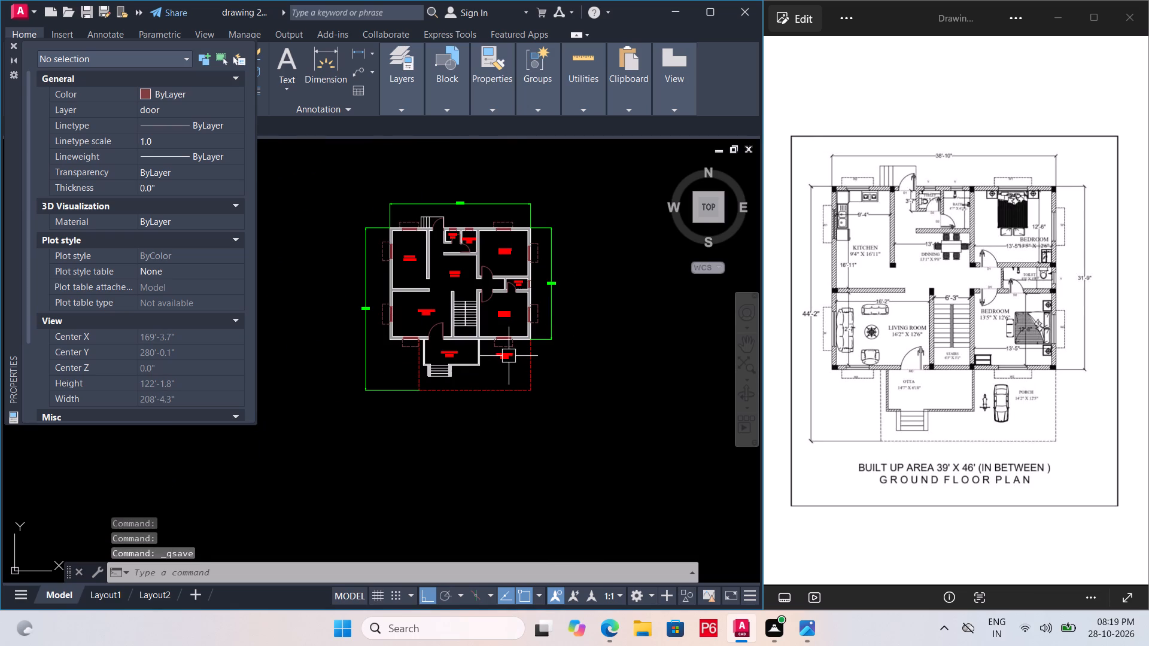
key(ctrl+s)
key(ctrl+s)
key(ctrl+s)
key(ctrl+s)
key(ctrl+s)
key(ctrl+s)
Close the object properties palette to clear the drawing area.
scroll(458, 212, up, 3)
scroll(379, 224, down, 2)
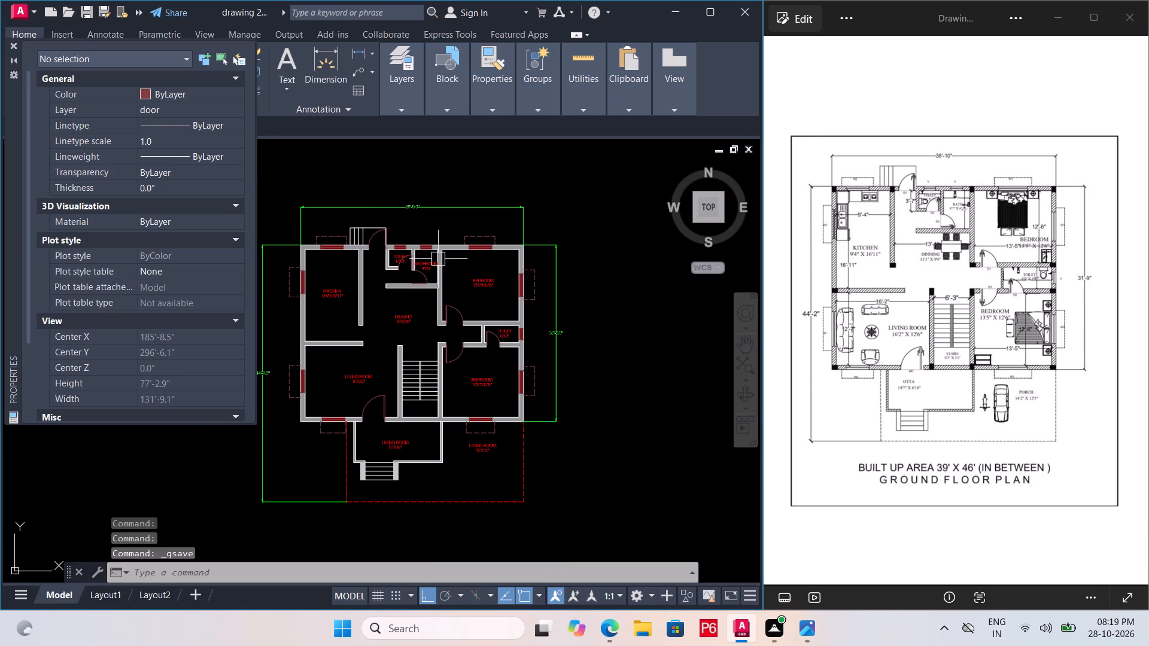
scroll(439, 257, down, 2)
scroll(509, 308, up, 1)
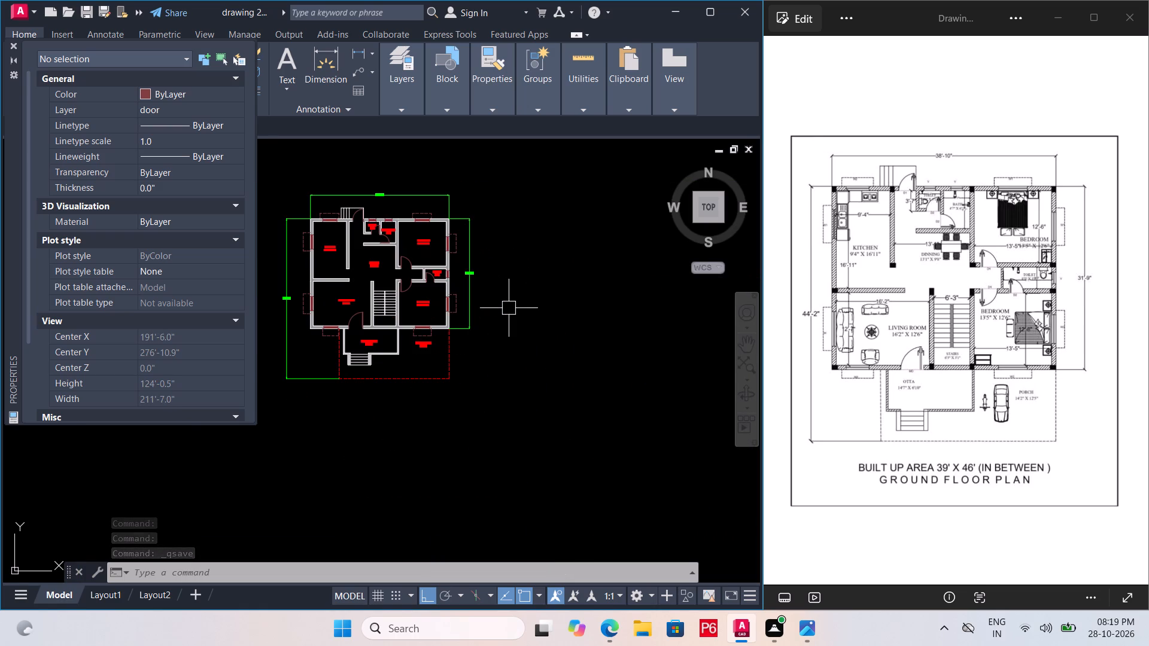
click(13, 44)
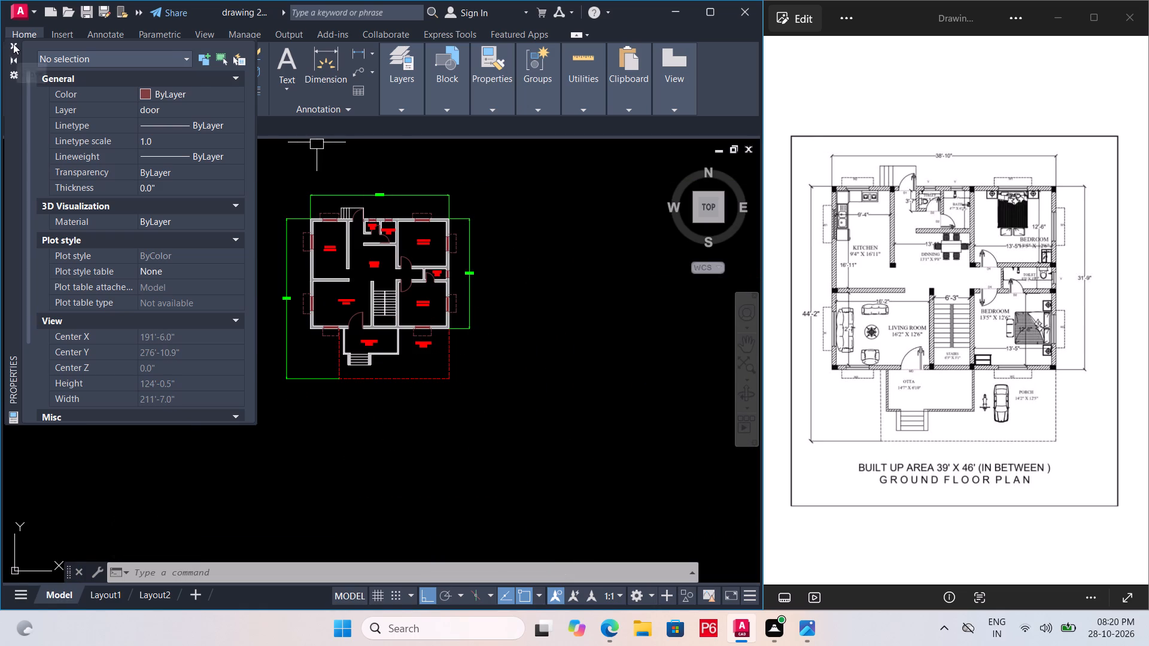
Lock the dimension, door, furniture and text layers, leaving layers 0 and Defpoints unlocked.
scroll(311, 377, down, 2)
scroll(382, 395, up, 2)
scroll(355, 387, down, 1)
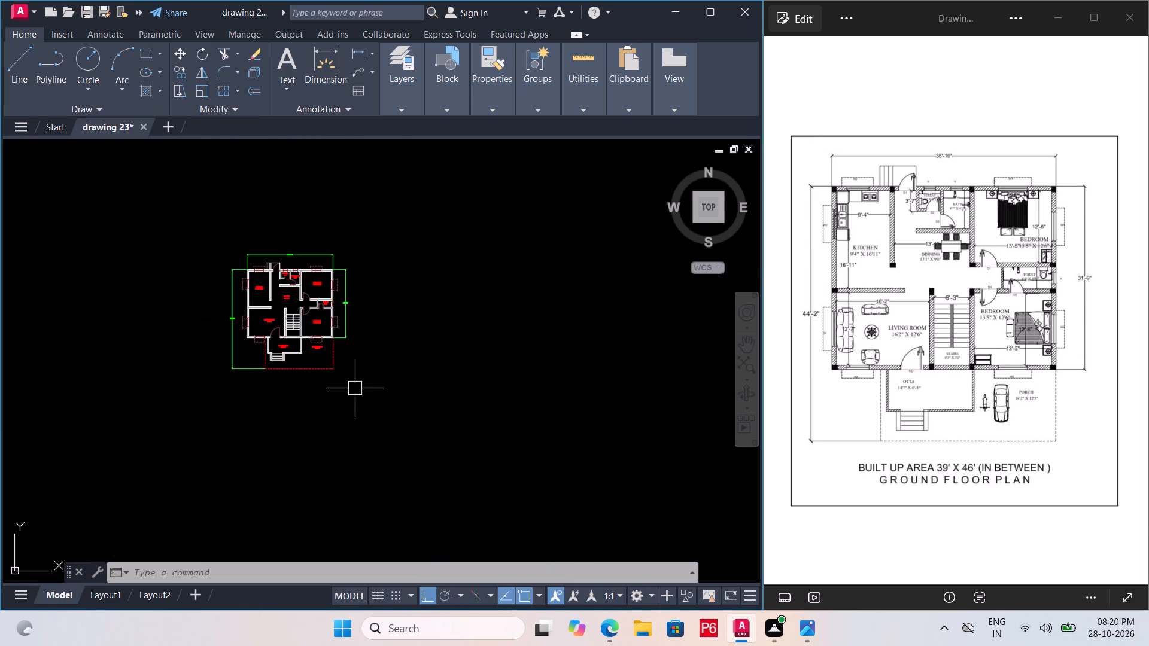
click(403, 99)
click(506, 127)
scroll(482, 173, up, 1)
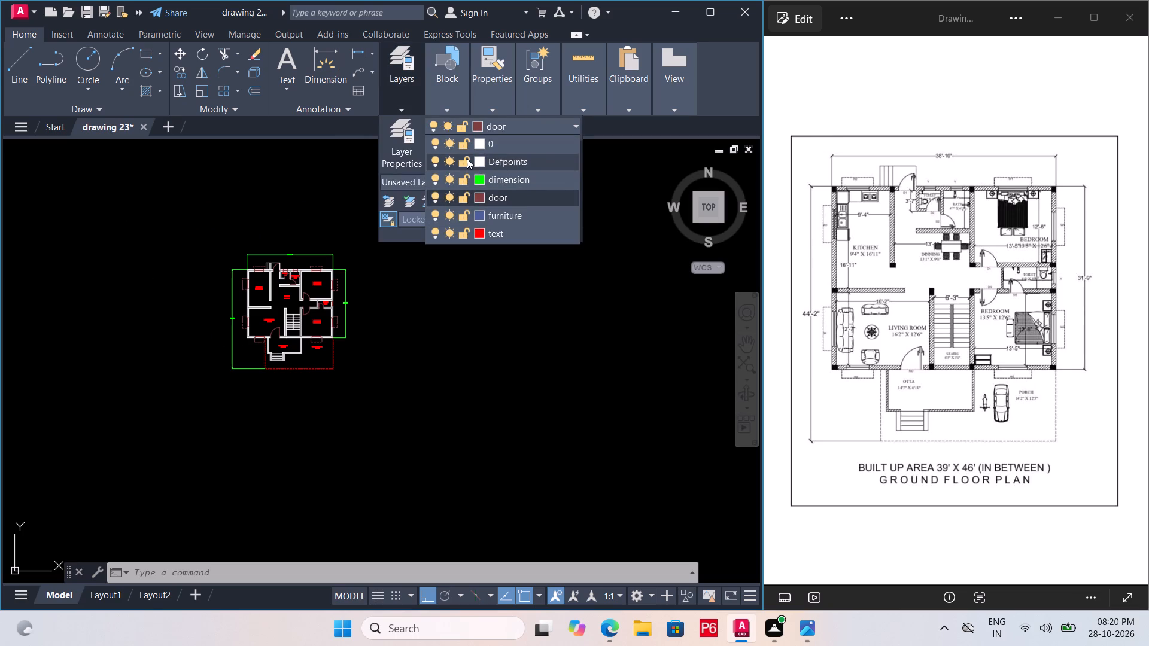
click(461, 179)
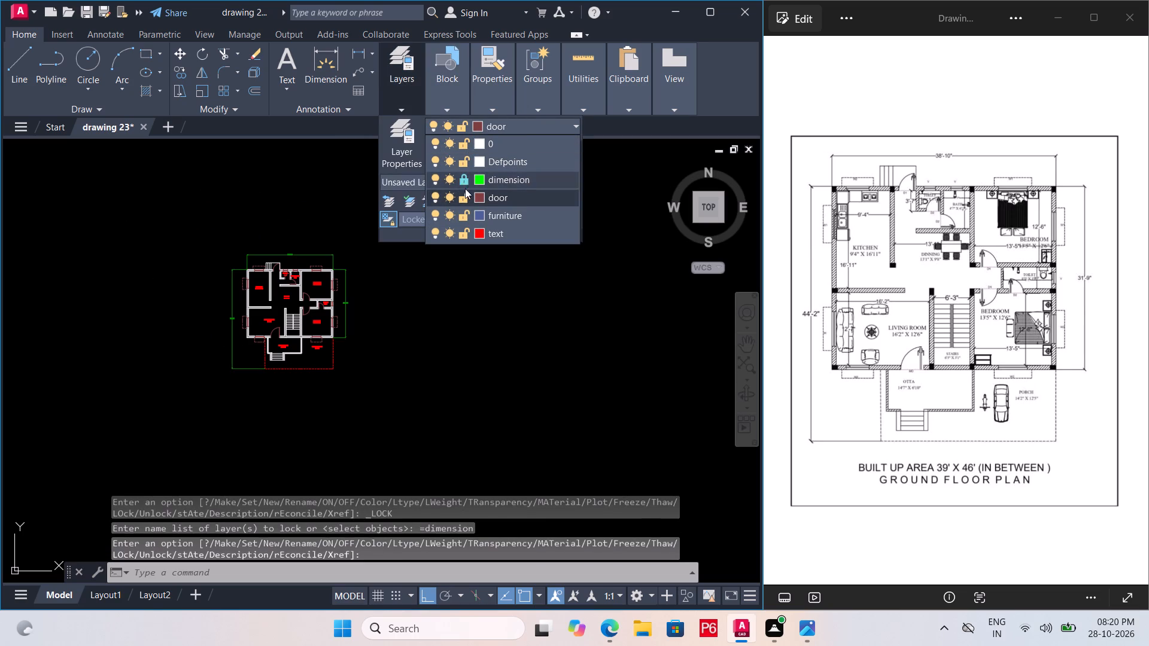
click(465, 199)
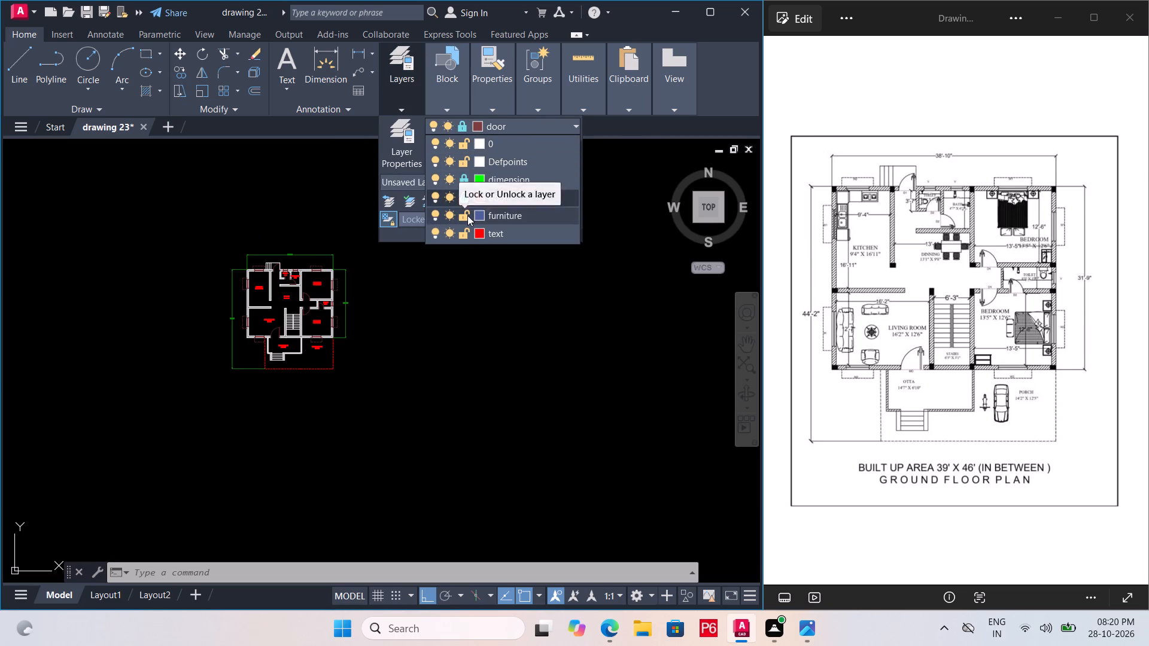
click(467, 215)
click(466, 235)
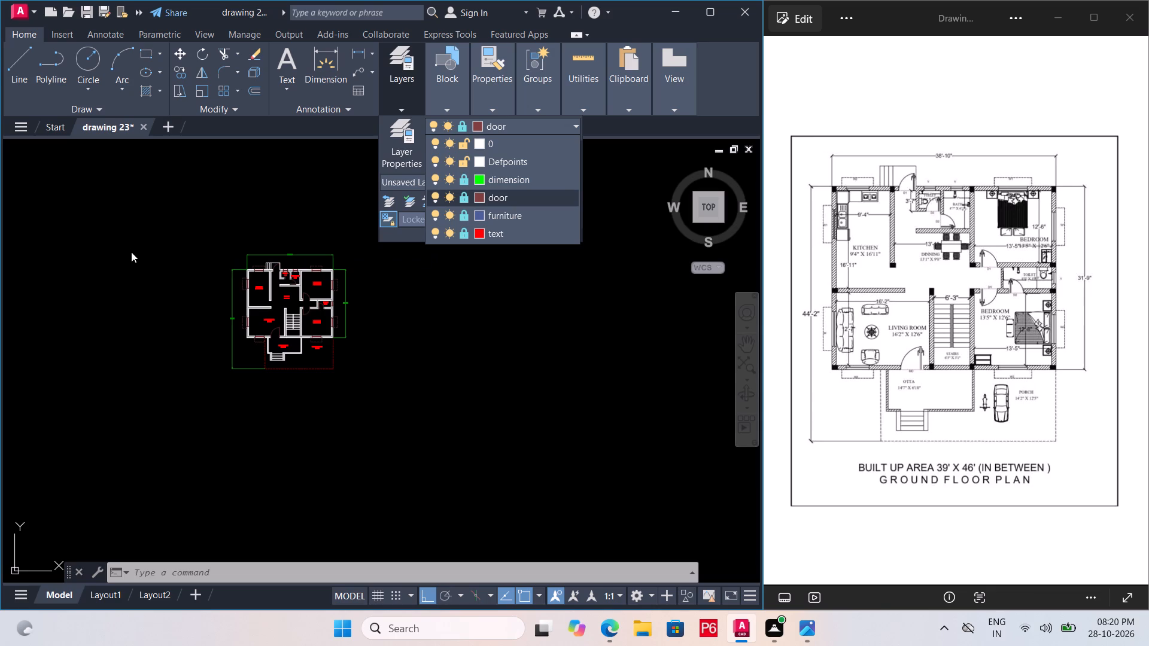
drag(159, 234, 177, 234)
click(202, 246)
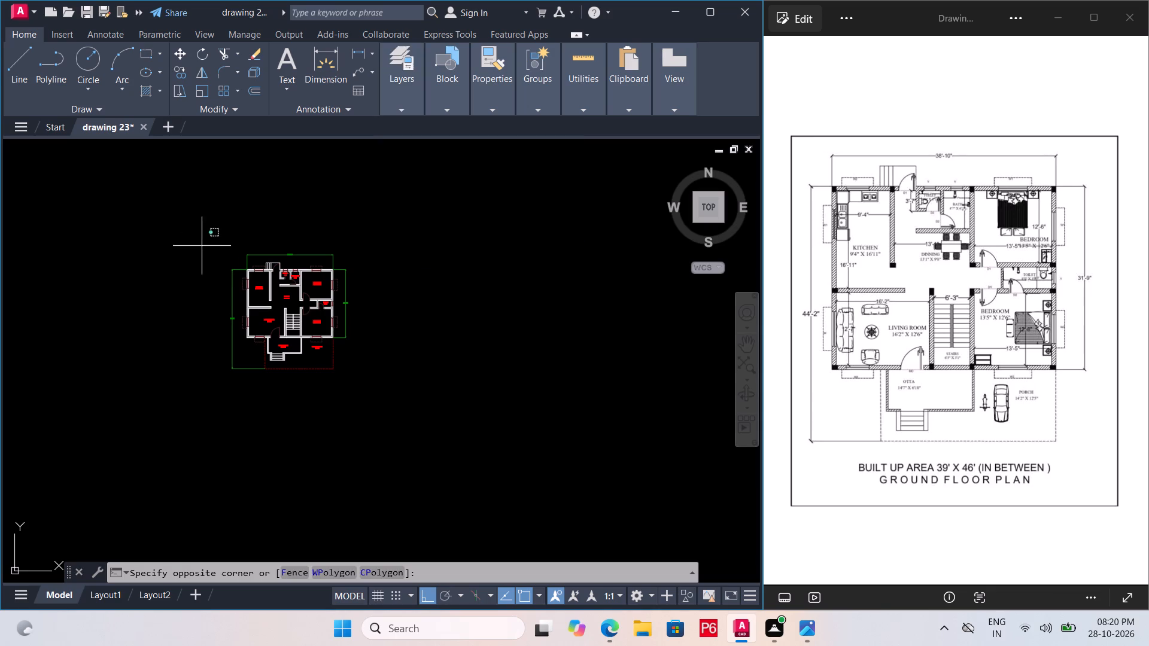
Copy the plan's unlocked walls, windows, stairs and room labels about 68' horizontally to the right of the original, and save.
click(392, 410)
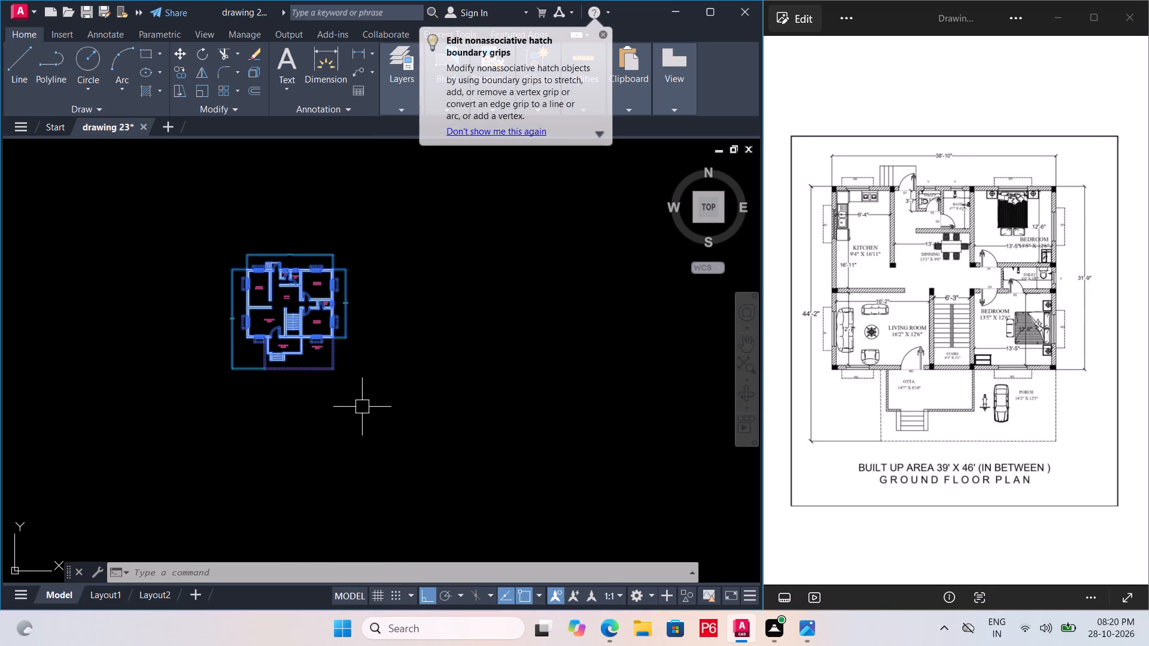
key(c)
key(o)
key(space)
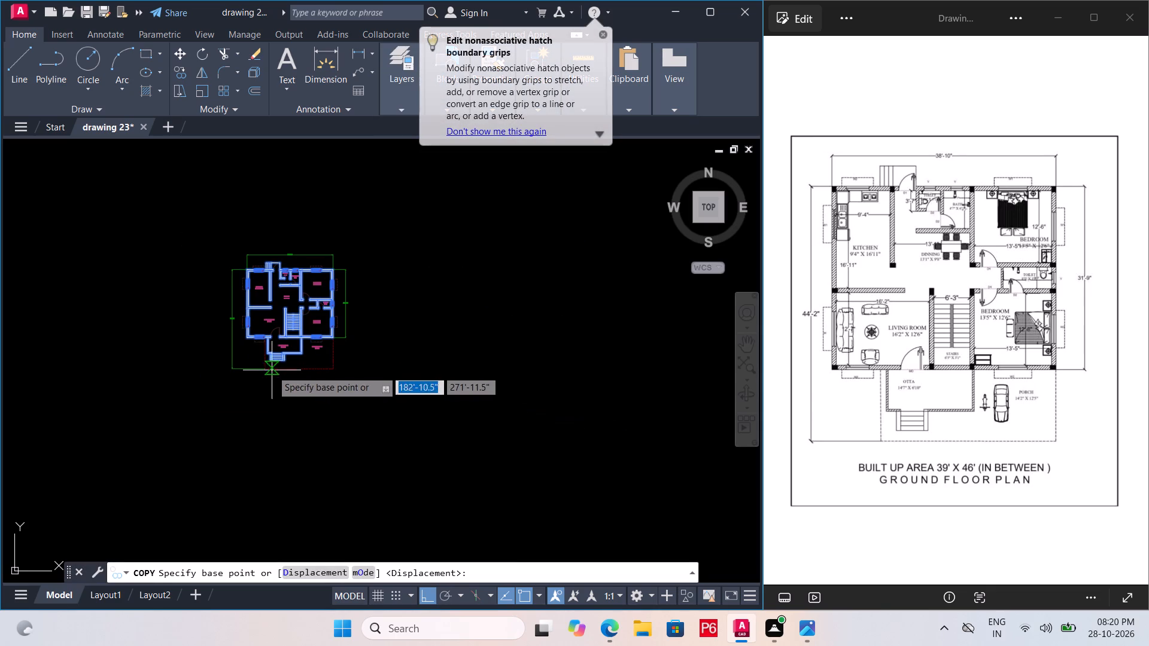
click(250, 338)
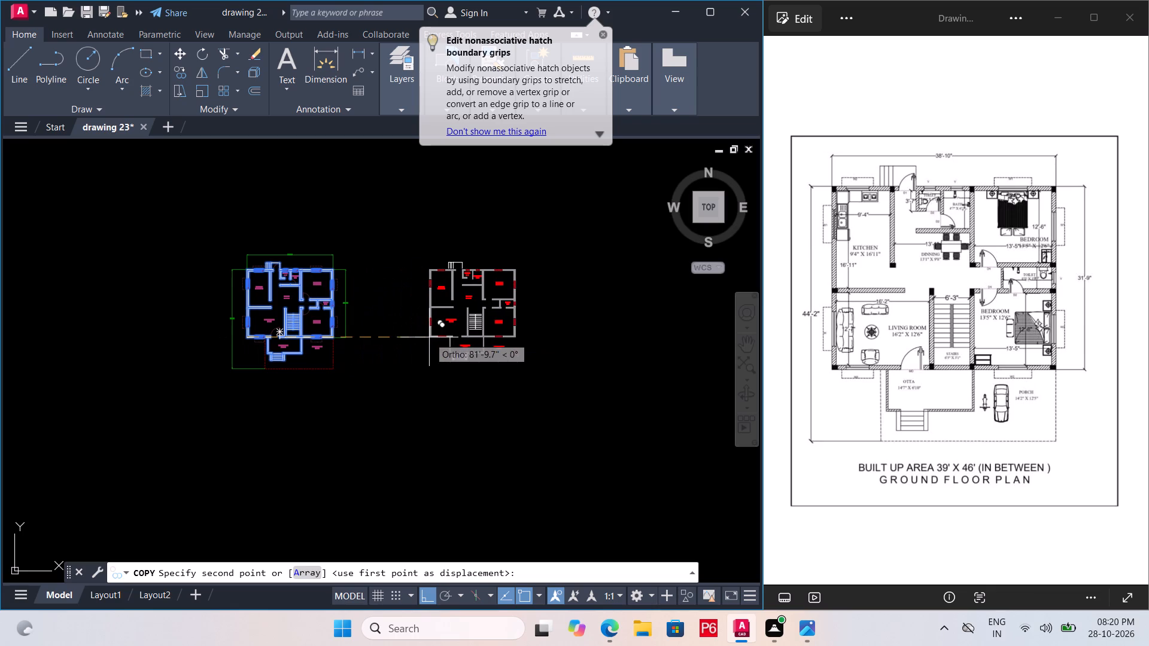
click(399, 315)
key(Escape)
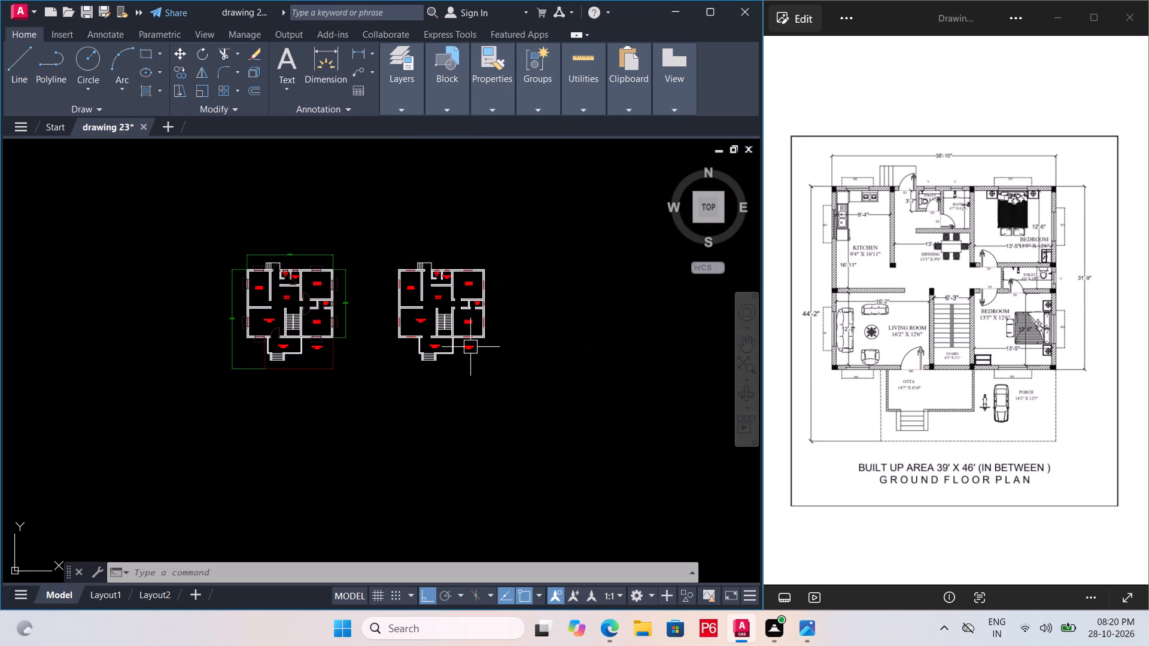
key(ctrl+s)
key(ctrl+s)
key(ctrl+s)
Delete the living room, front sit-out, lower bedroom and porch labels from the copied plan.
scroll(452, 319, up, 3)
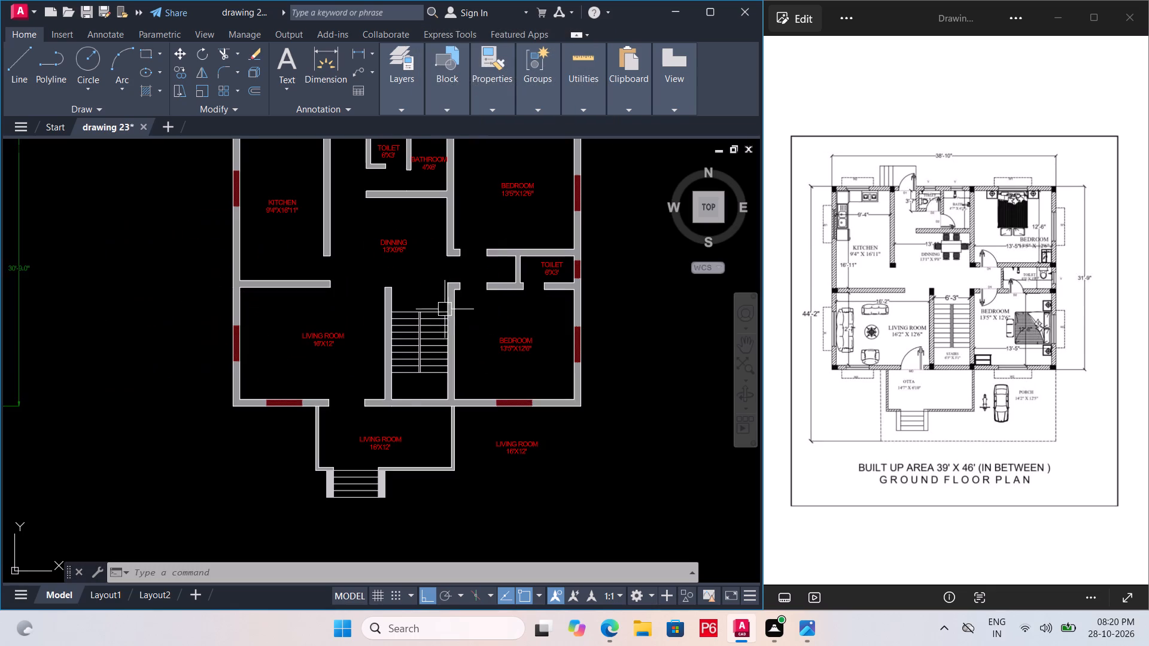
click(328, 338)
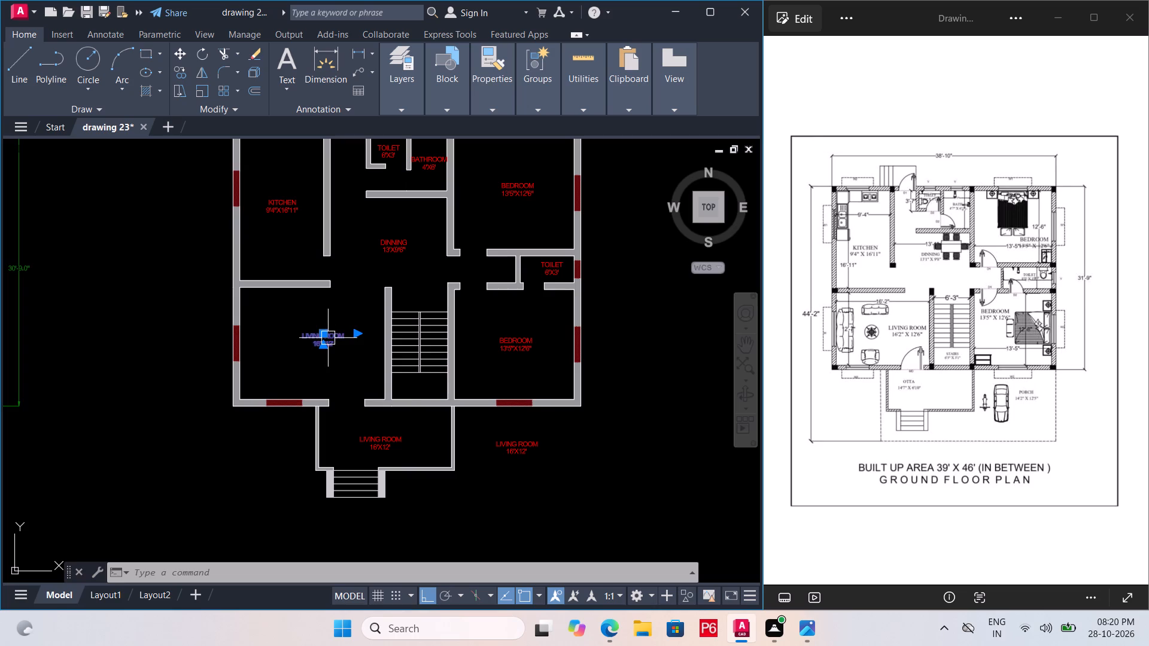
key(Delete)
click(393, 440)
key(Delete)
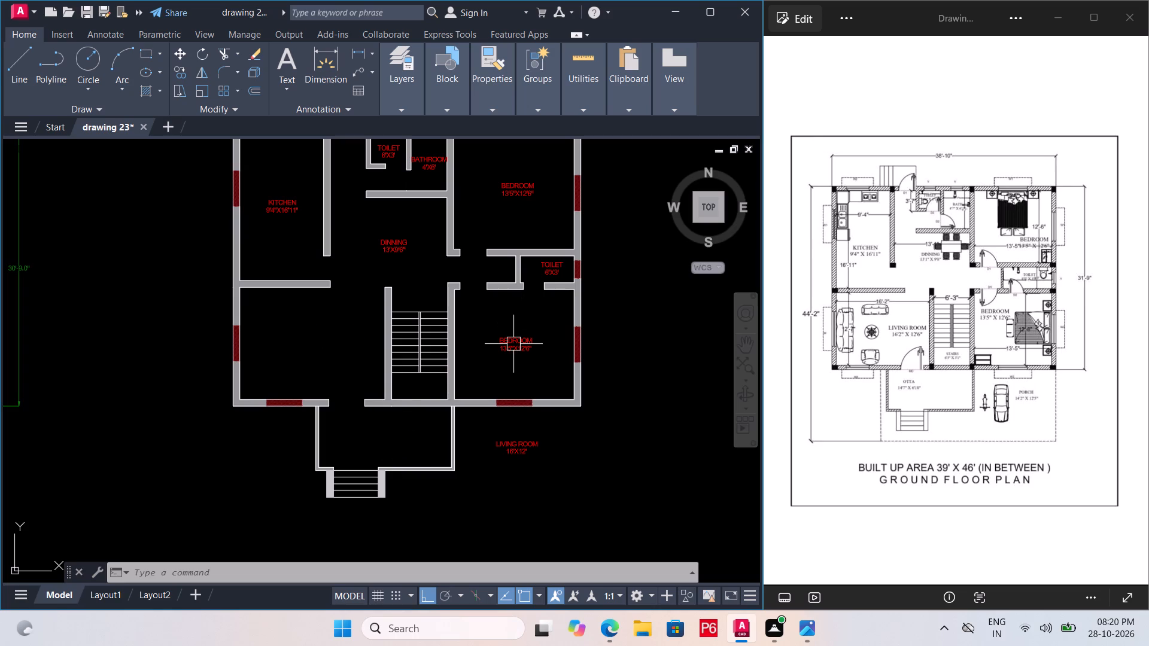
click(513, 345)
key(Delete)
click(522, 440)
key(Delete)
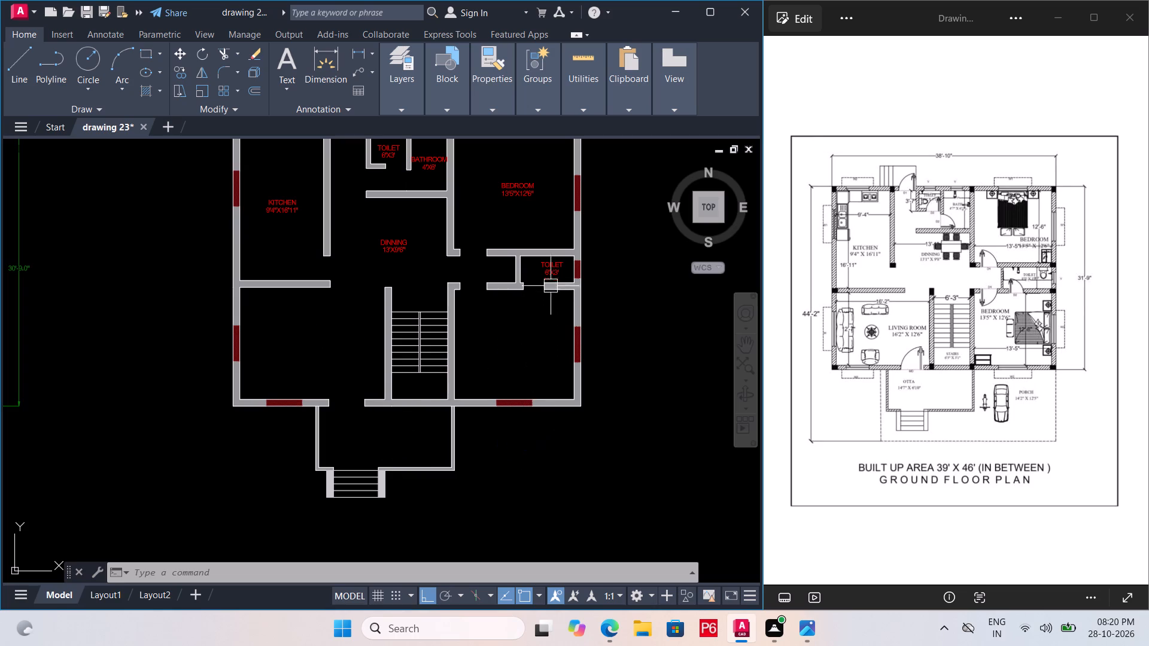
Delete the remaining upper bedroom, dining, kitchen, bathroom and both toilet labels from the copied plan.
click(550, 266)
key(Delete)
click(523, 199)
key(Delete)
click(391, 247)
key(Delete)
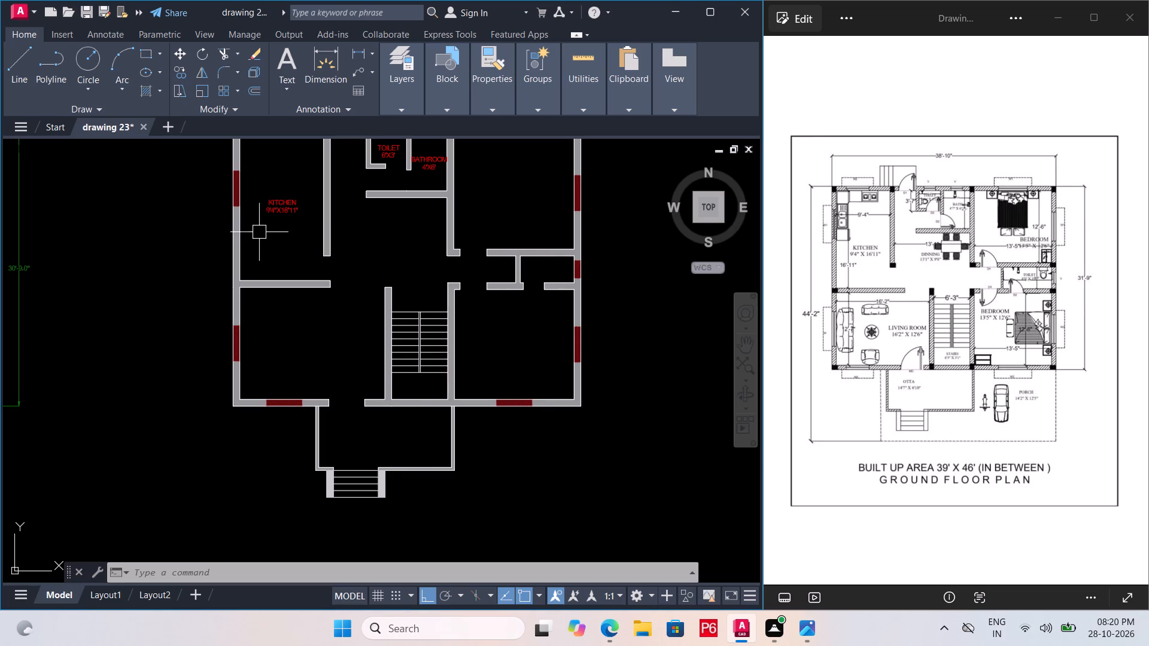
drag(261, 213, 275, 218)
key(Delete)
scroll(376, 299, down, 1)
scroll(391, 211, up, 2)
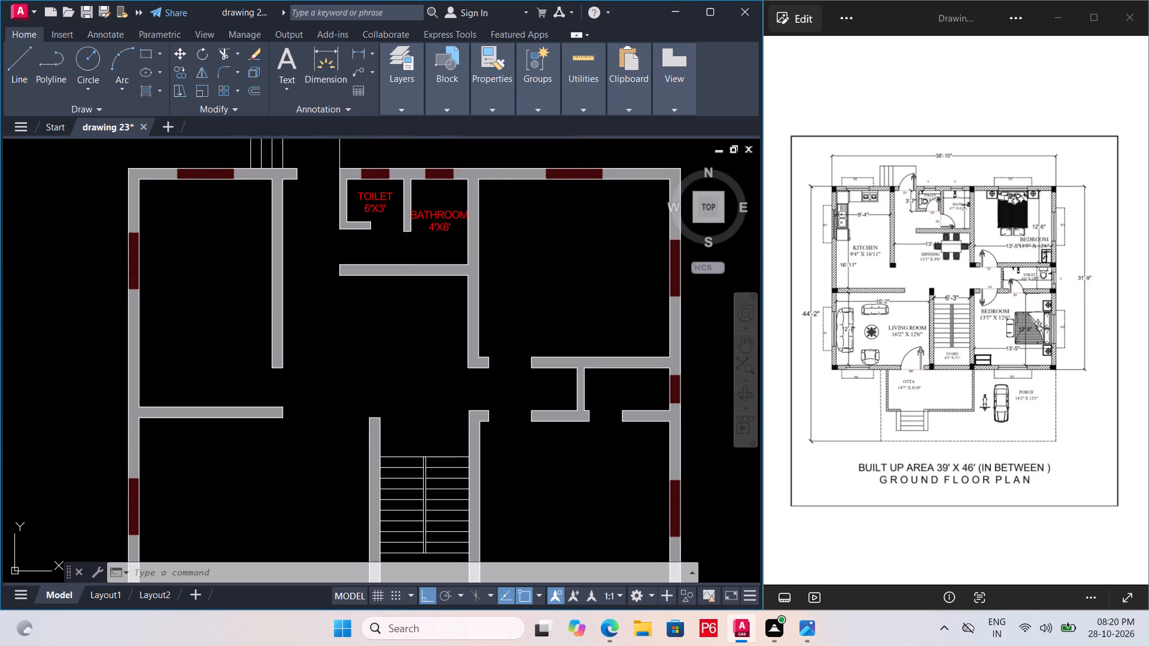
click(389, 207)
key(Delete)
click(439, 223)
key(Delete)
scroll(432, 230, down, 2)
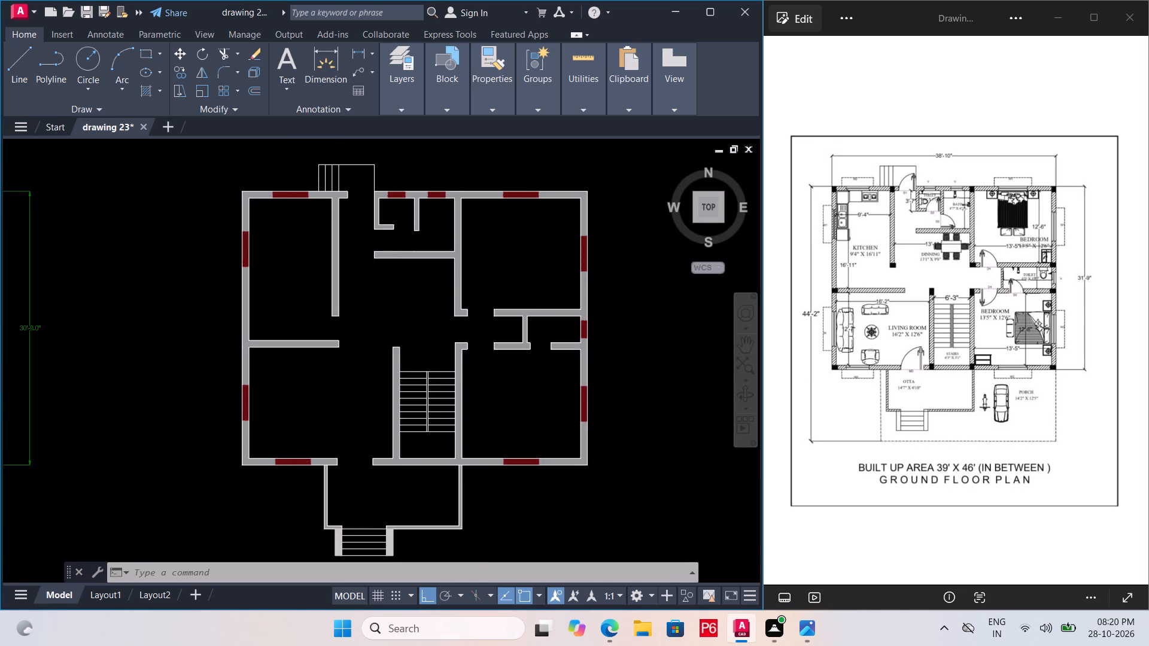
Save the drawing with the copied plan cleared of room labels.
key(ctrl+s)
key(ctrl+s)
key(ctrl+s)
key(ctrl+s)
key(ctrl+s)
key(ctrl+s)
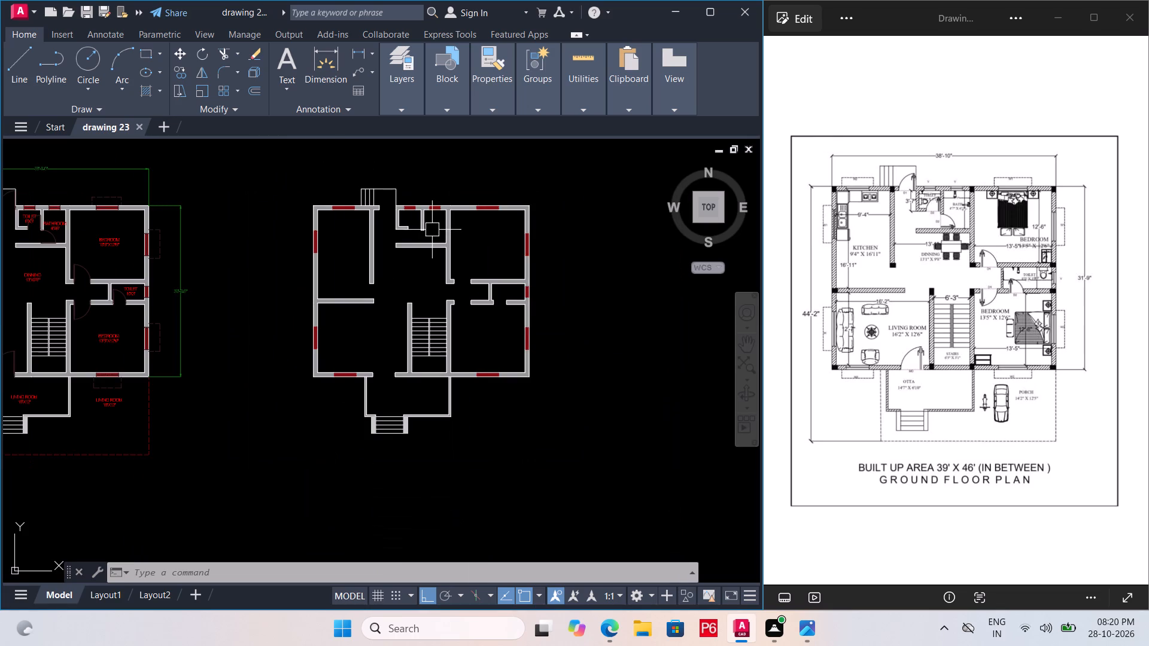
key(ctrl+s)
key(ctrl+s)
Offset the inner faces of the copied kitchen's top and left walls 2' into the room as counter edges.
scroll(495, 234, down, 1)
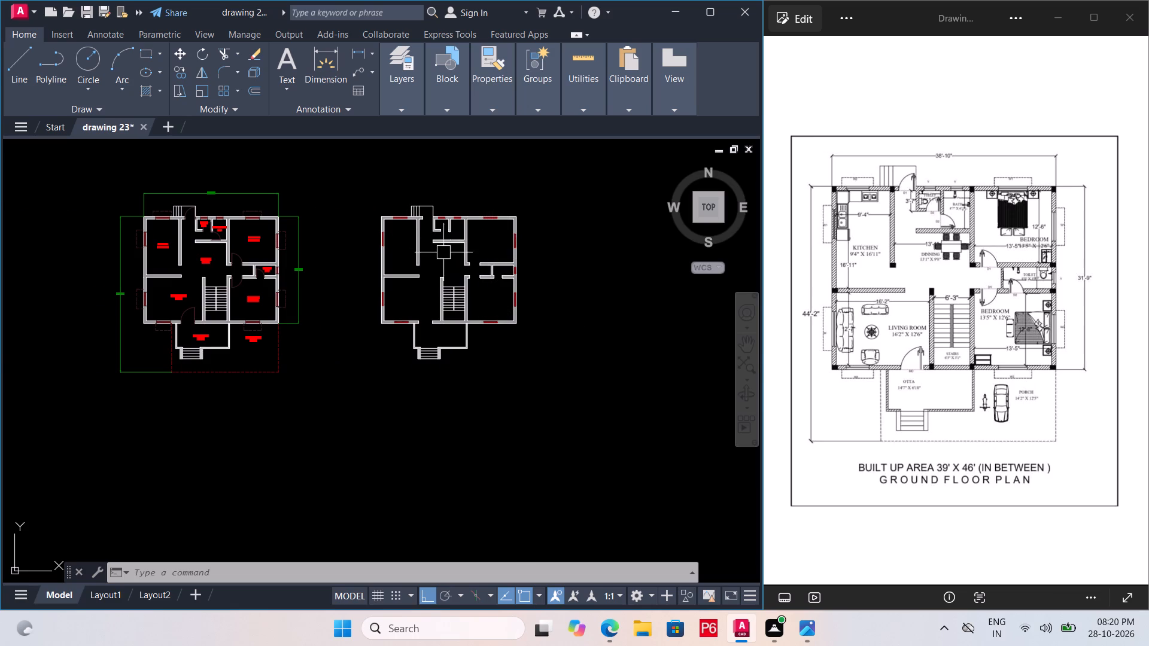
scroll(437, 251, up, 2)
scroll(345, 182, up, 1)
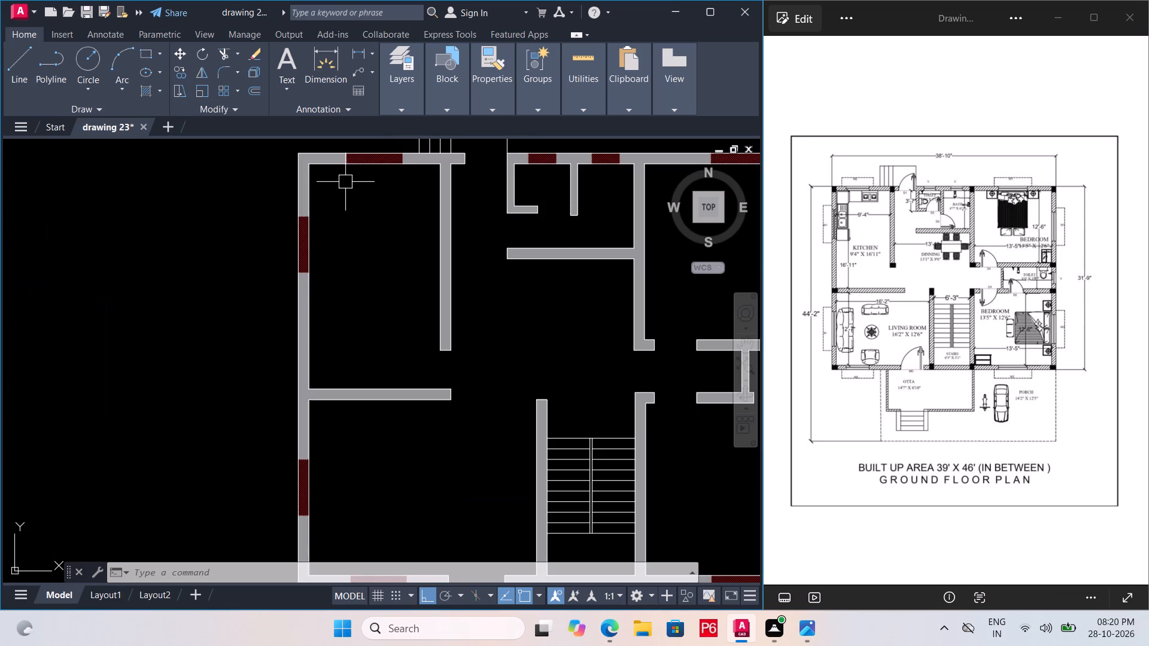
click(323, 163)
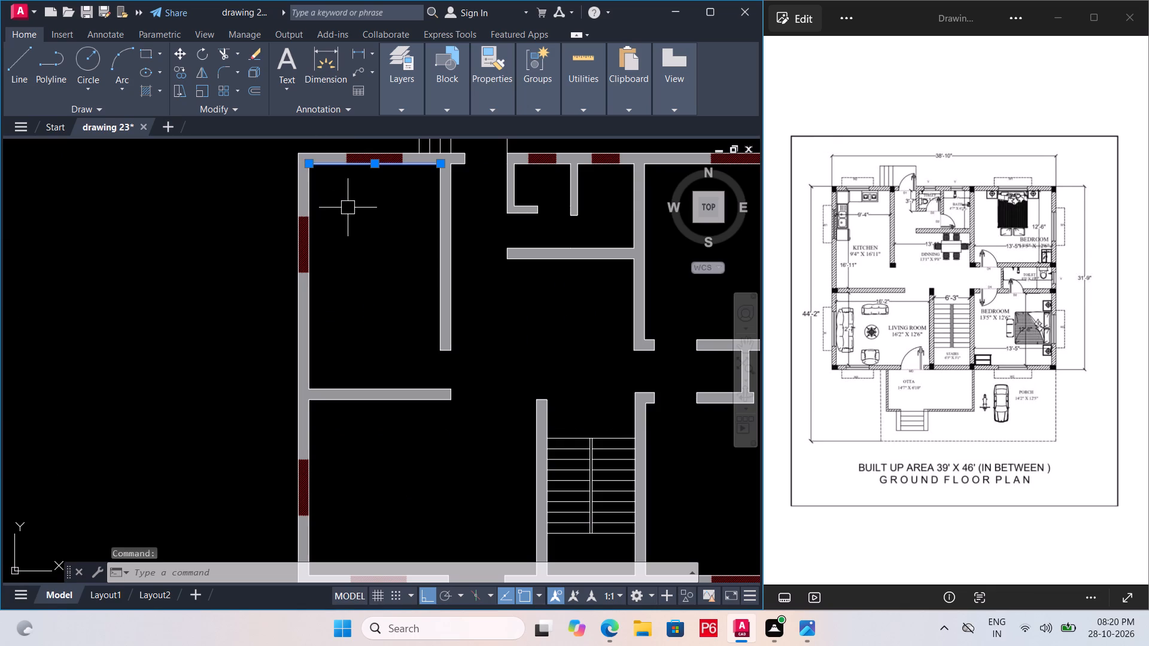
key(o)
key(Return)
text(2')
key(Return)
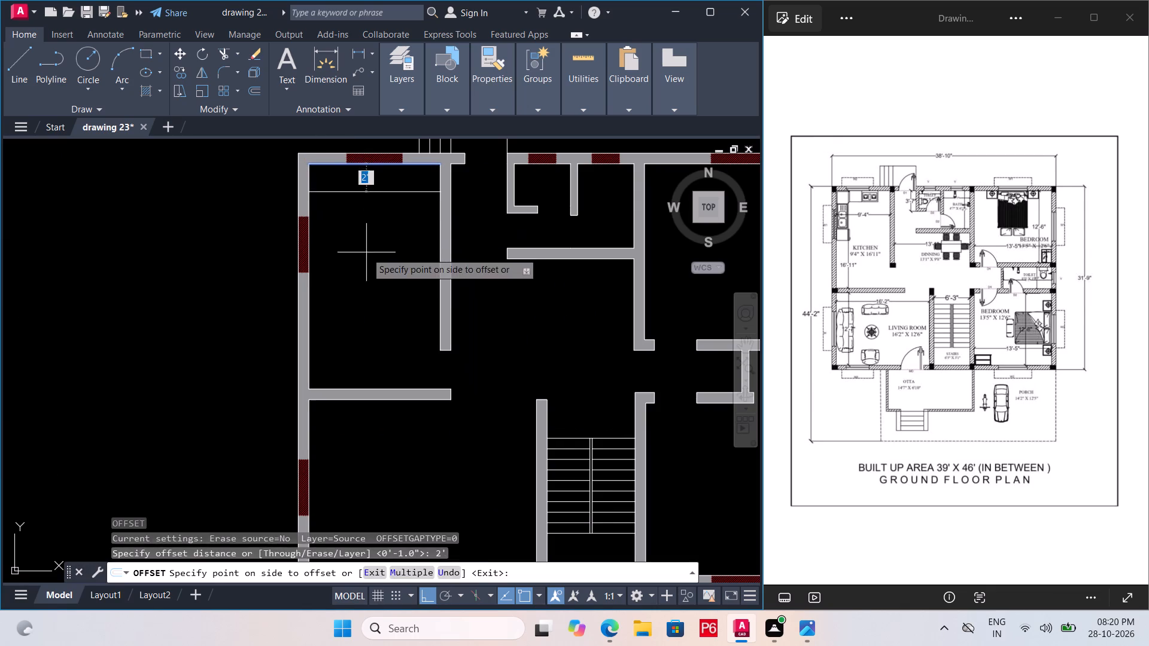
click(366, 252)
click(310, 198)
click(349, 212)
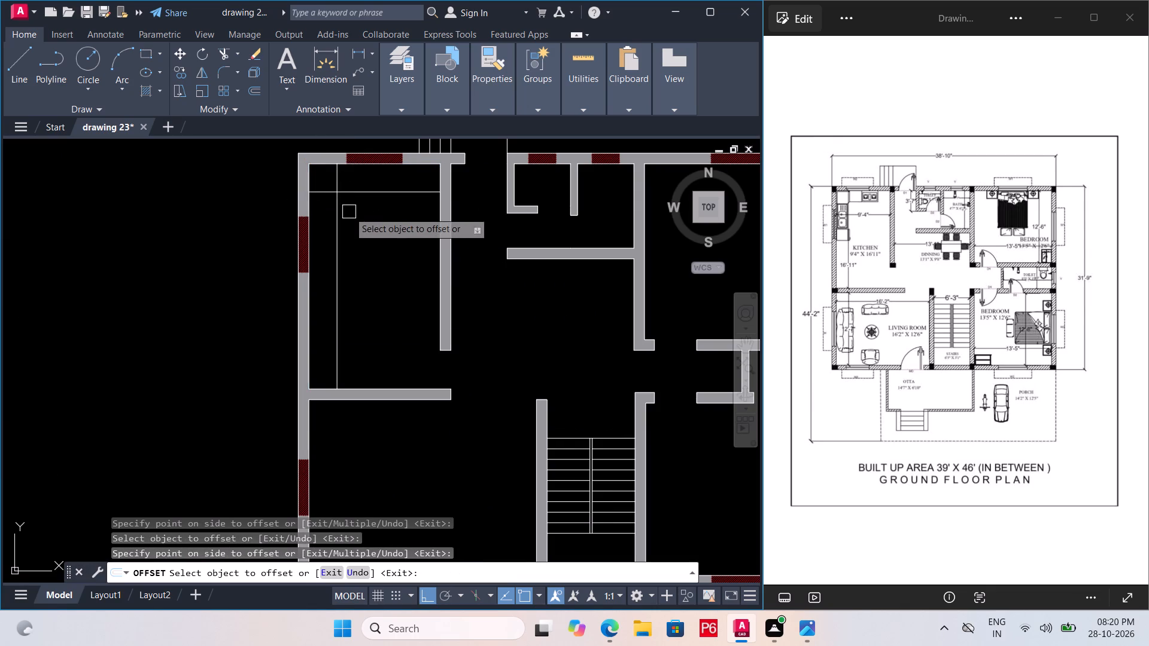
key(Escape)
Save the drawing with the kitchen counter offset lines.
key(ctrl+s)
key(ctrl+s)
key(ctrl+s)
key(ctrl+s)
key(ctrl+s)
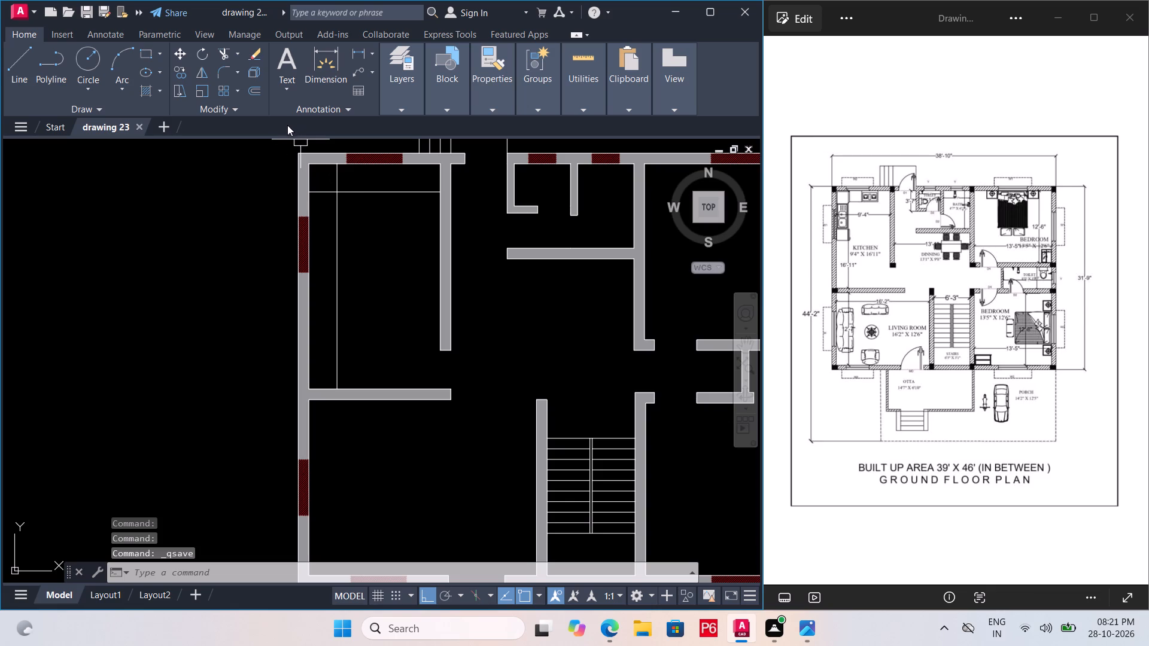
Trim the overshooting ends of the two kitchen counter lines so they meet in a clean corner.
scroll(314, 159, up, 2)
key(t)
key(r)
key(space)
key(space)
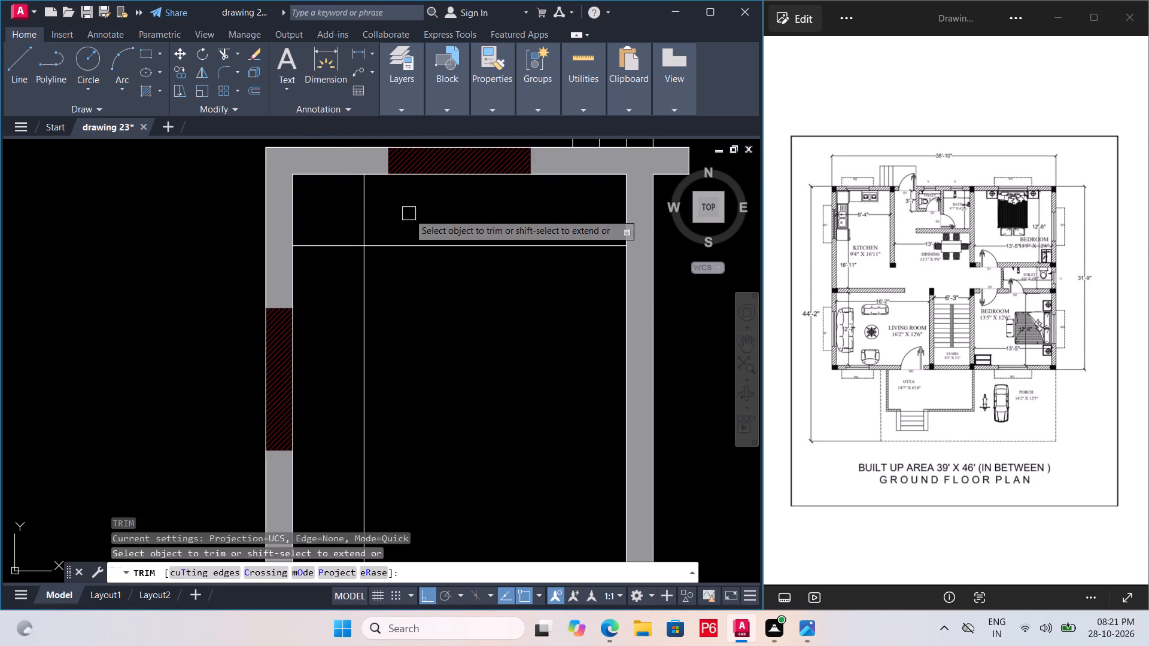
double_click(361, 214)
drag(339, 240, 341, 232)
scroll(342, 203, down, 2)
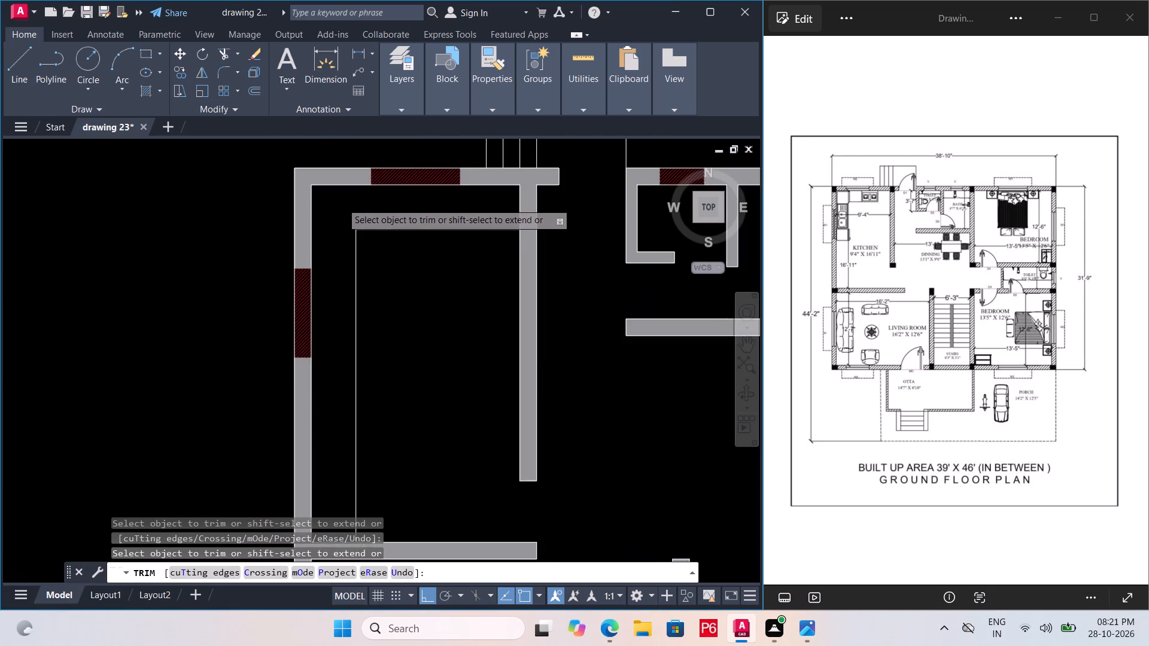
key(Escape)
Save the drawing with the trimmed kitchen counter outline.
key(ctrl+s)
key(ctrl+s)
key(ctrl+s)
key(ctrl+s)
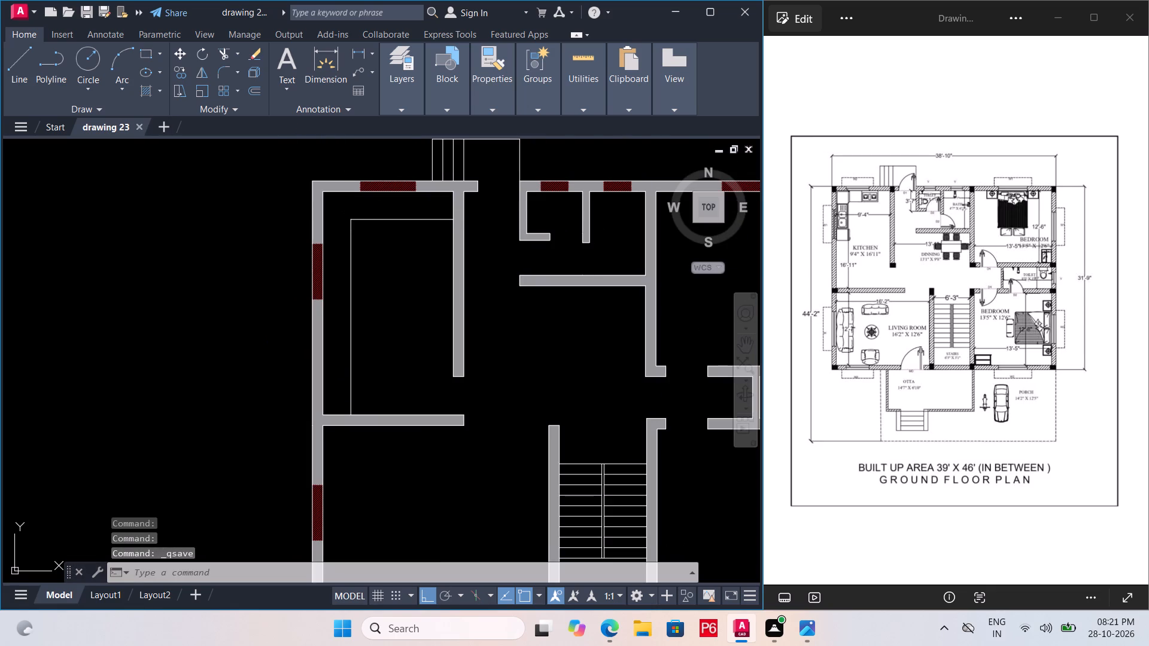
key(ctrl+s)
key(ctrl+s)
Assign both kitchen counter lines to the furniture layer and save the drawing.
click(371, 218)
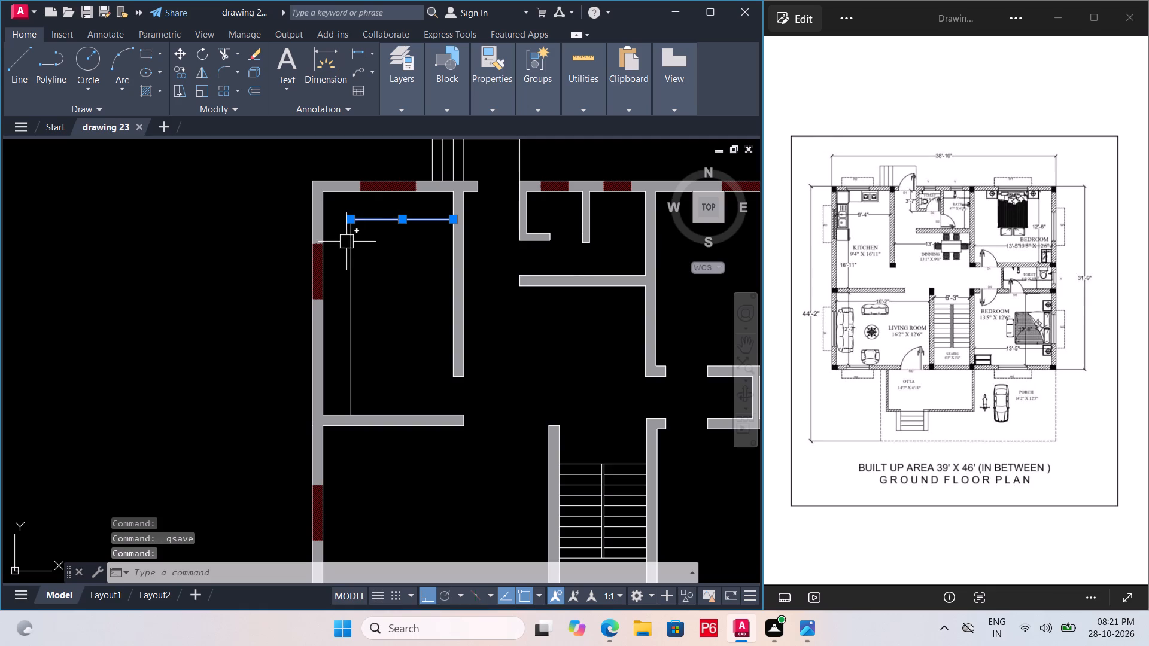
click(346, 242)
double_click(408, 98)
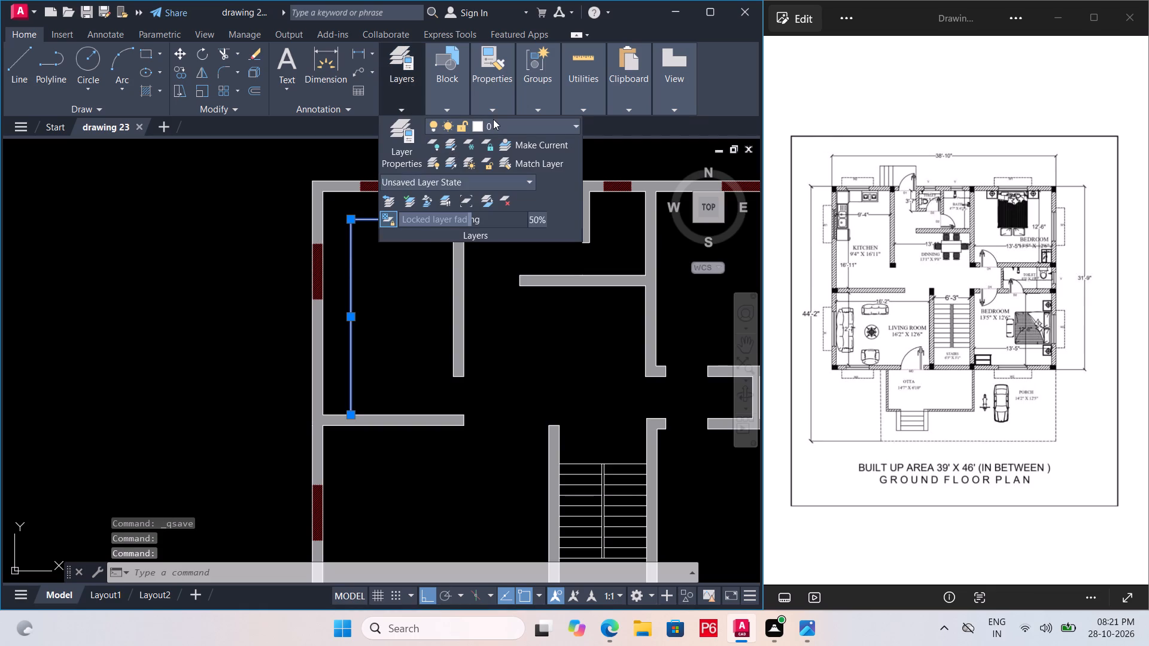
click(494, 121)
click(507, 217)
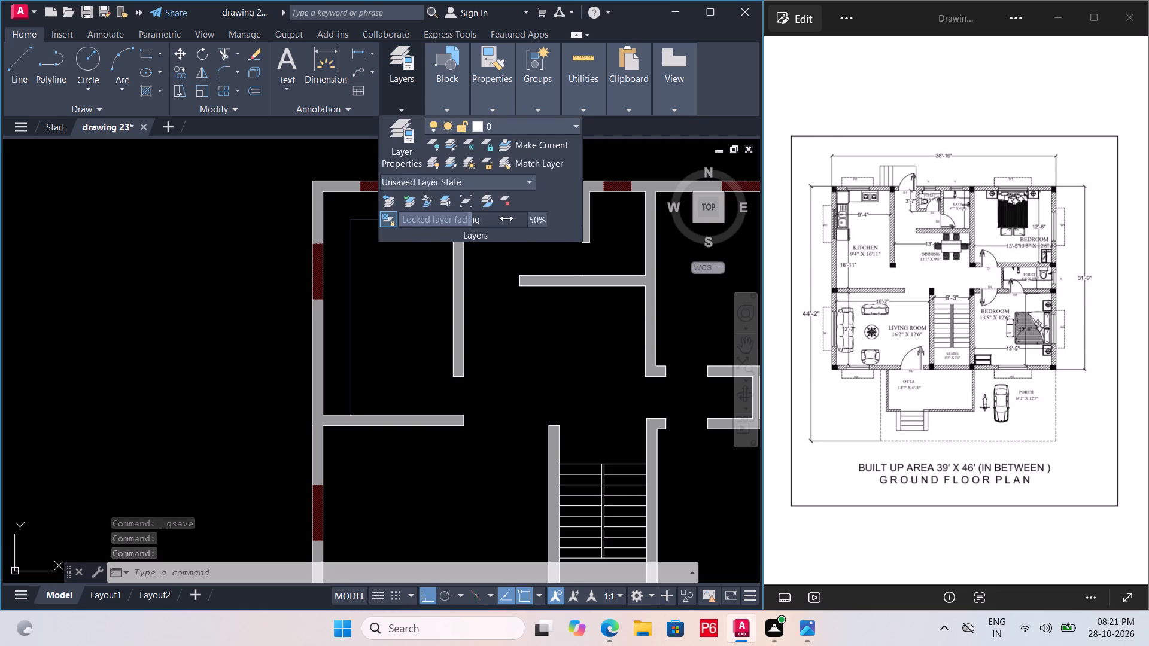
key(Escape)
click(389, 278)
ctrl+click(420, 306)
ctrl+click(405, 267)
ctrl+click(393, 276)
key(ctrl+s)
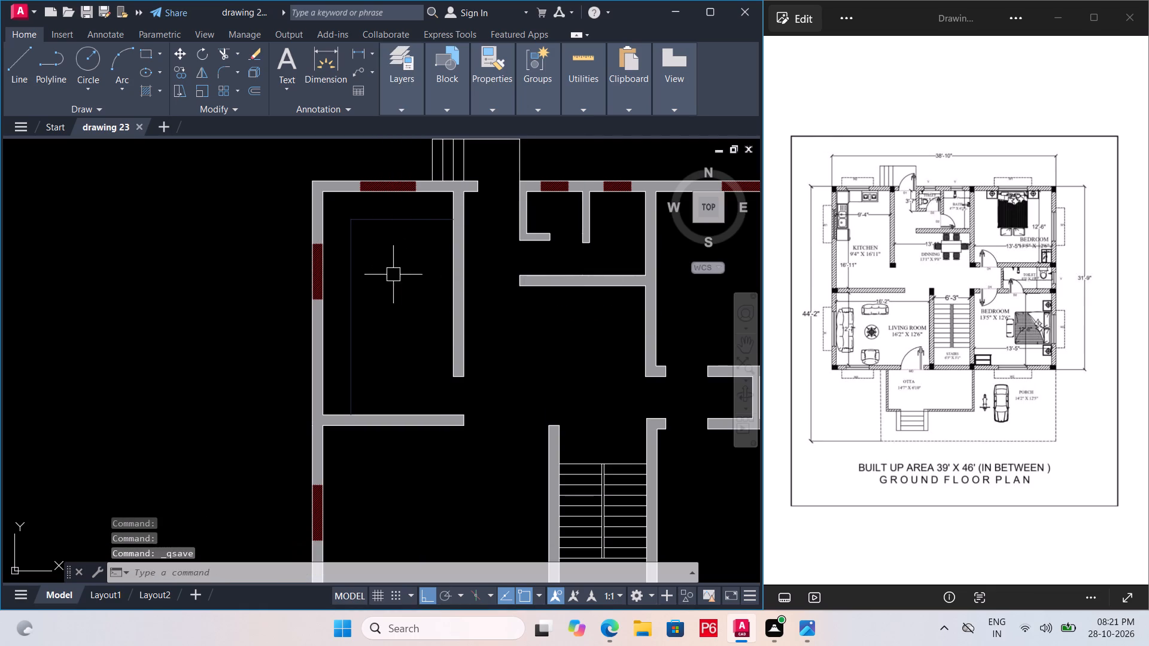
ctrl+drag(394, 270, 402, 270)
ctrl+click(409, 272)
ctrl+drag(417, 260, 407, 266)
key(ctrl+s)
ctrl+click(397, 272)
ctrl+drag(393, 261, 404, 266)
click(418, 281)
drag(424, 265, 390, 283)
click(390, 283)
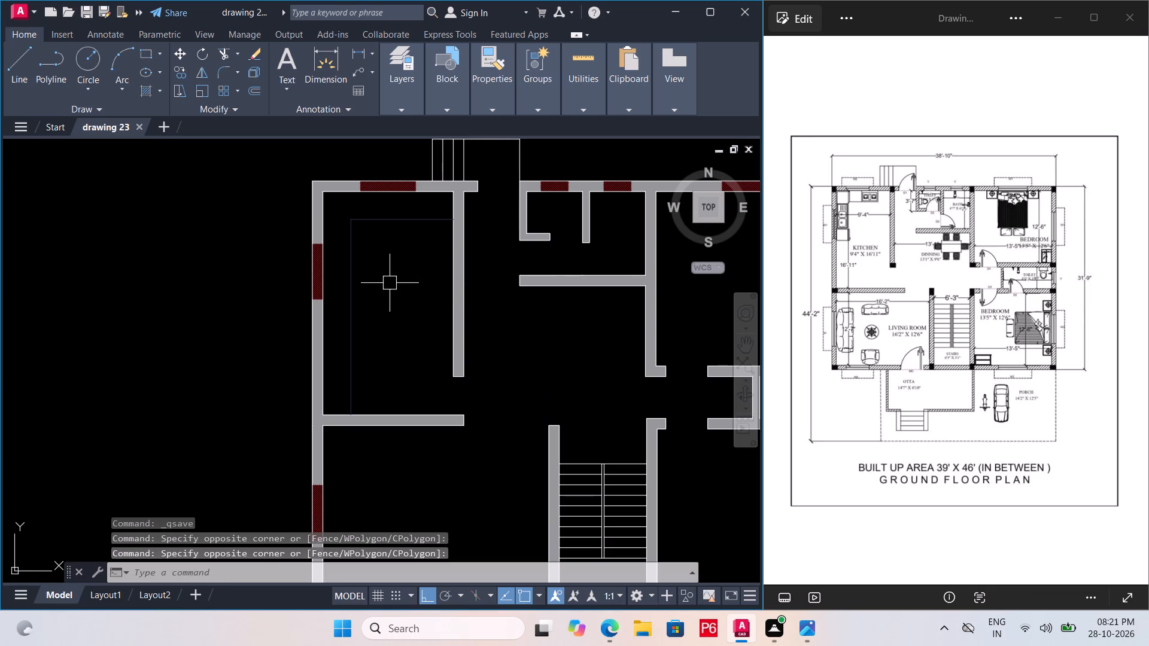
Change the furniture layer's colour to index 163 in the layer properties and close the layer manager.
click(403, 100)
click(508, 129)
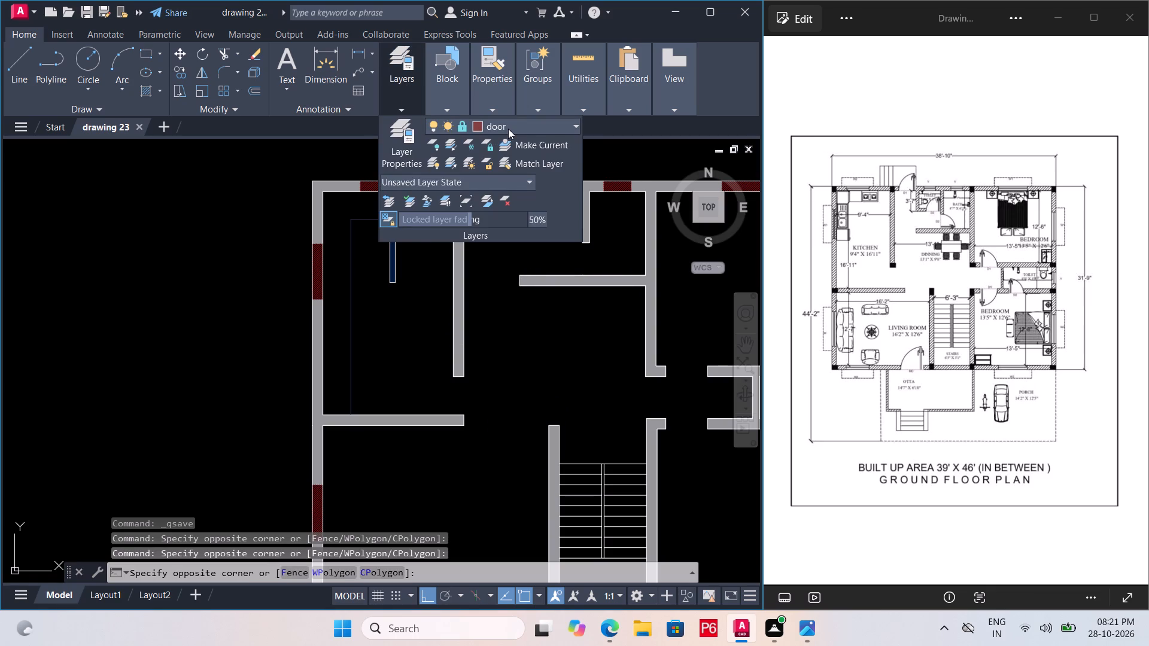
click(394, 151)
click(407, 136)
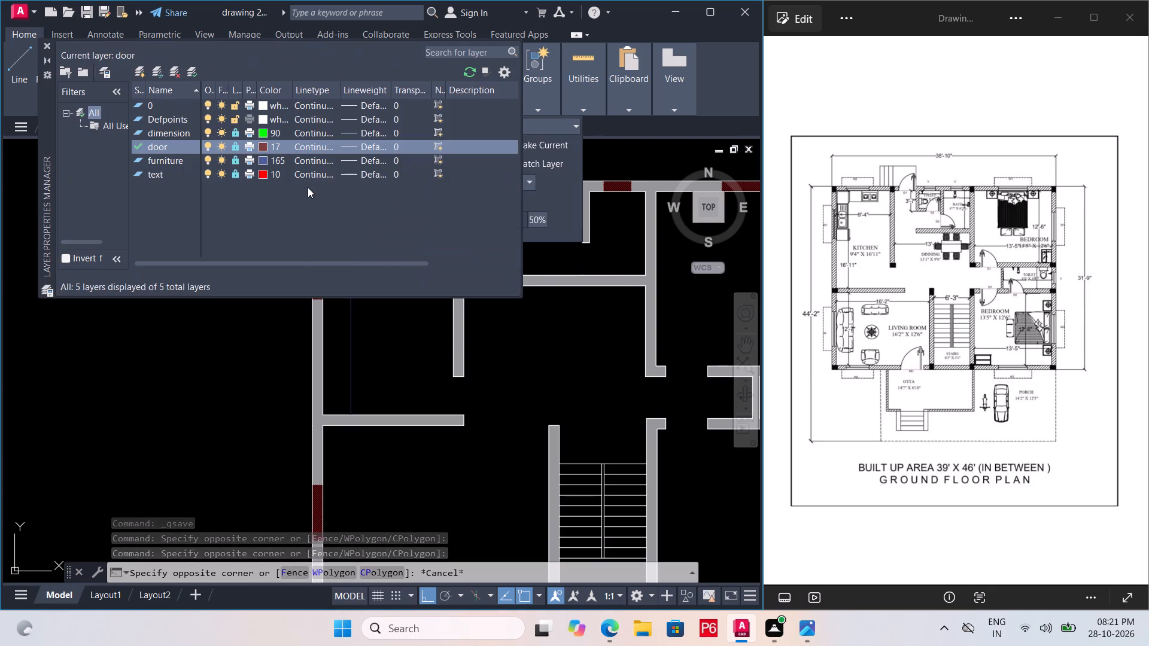
click(265, 158)
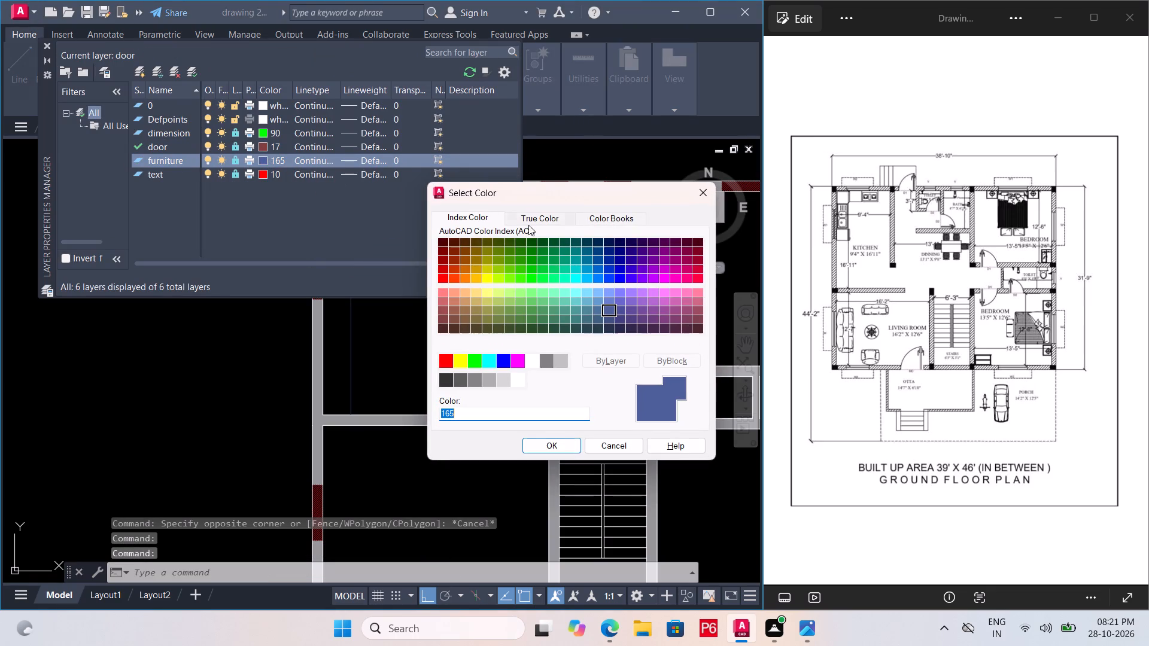
click(609, 300)
click(555, 450)
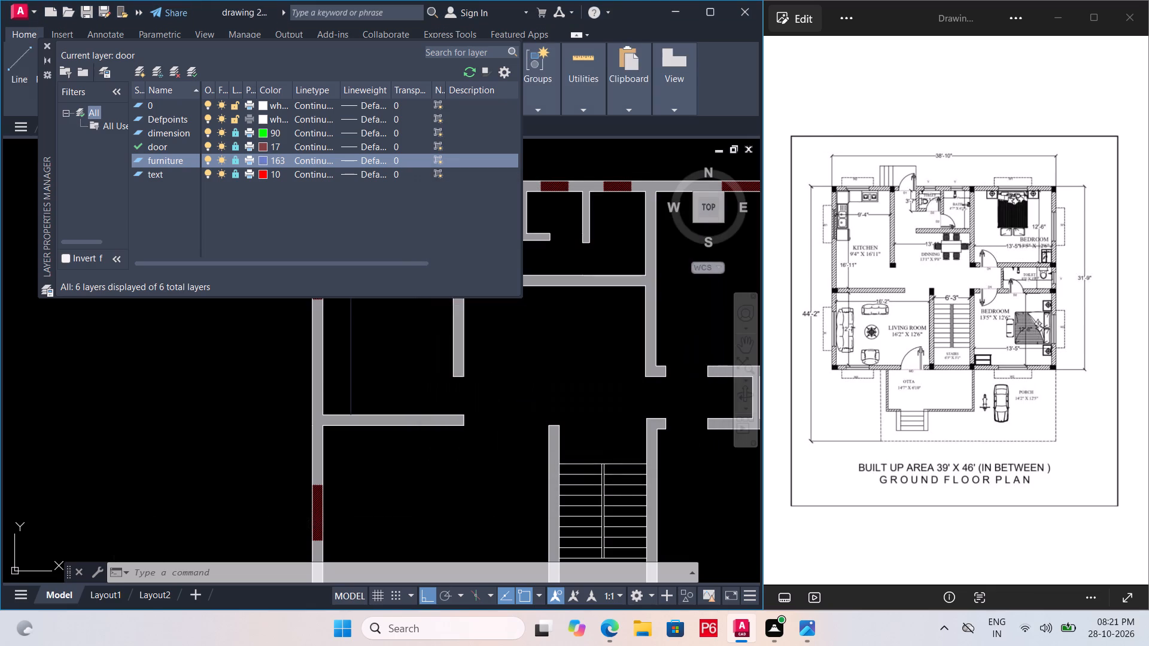
click(46, 44)
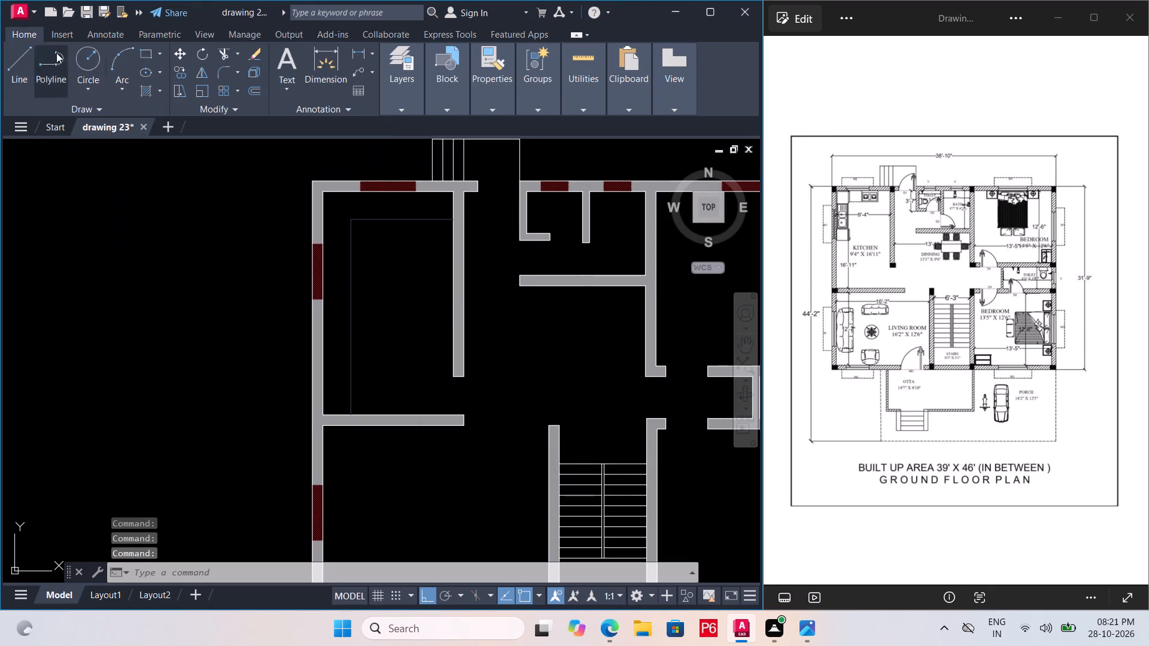
Reassign both kitchen counter lines to the furniture layer and save the drawing.
click(356, 295)
click(386, 224)
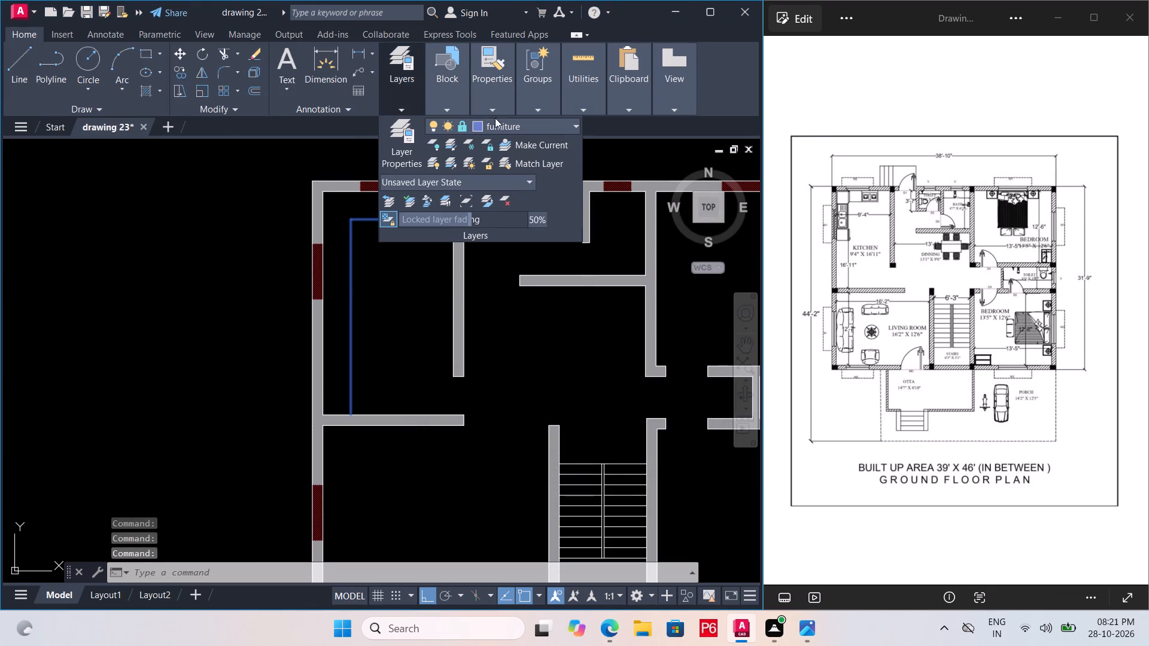
click(500, 126)
click(502, 216)
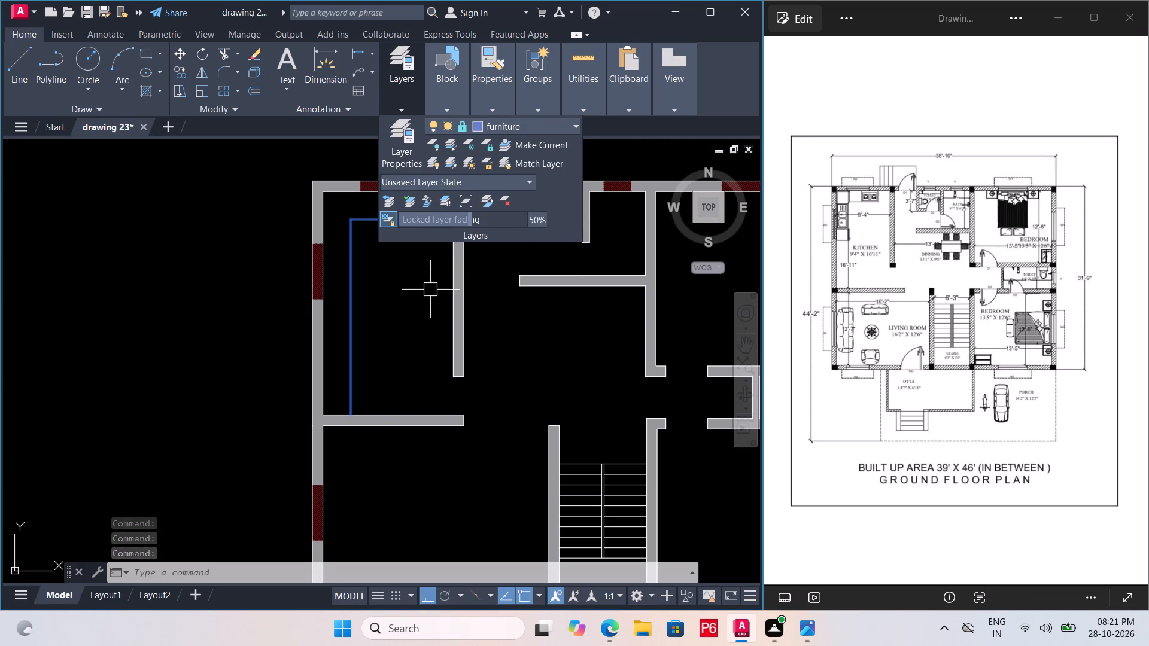
key(Escape)
key(ctrl+s)
key(ctrl+s)
key(ctrl+s)
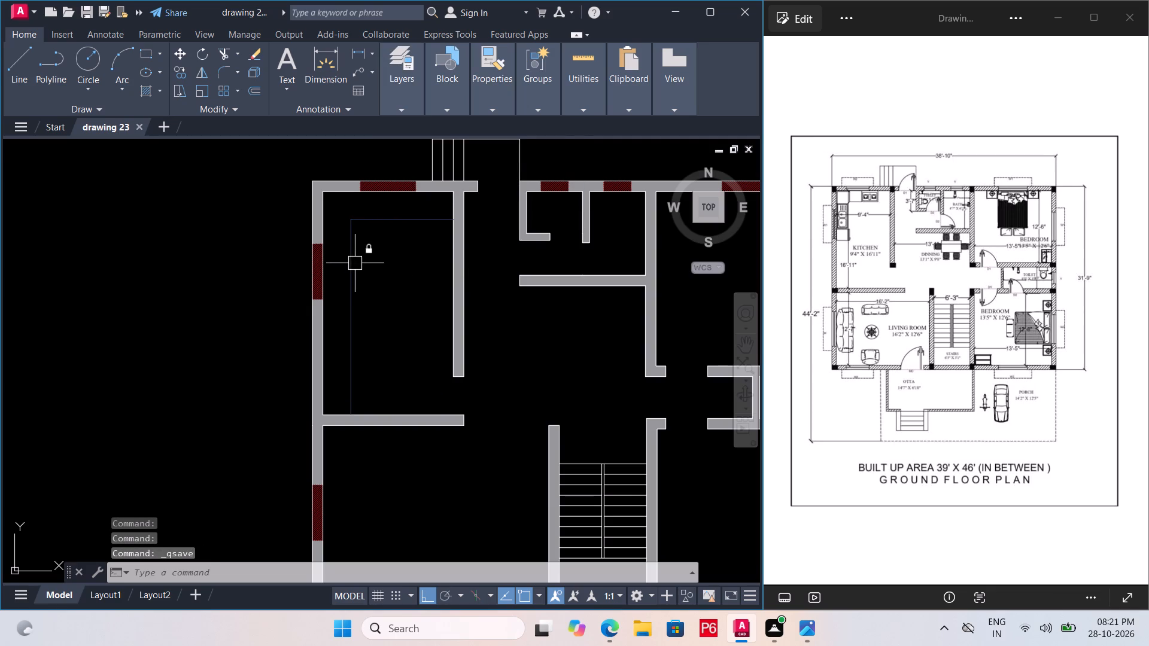
Draw a rectangle for the stove on the kitchen counter, just below the top wall's window.
scroll(371, 214, up, 1)
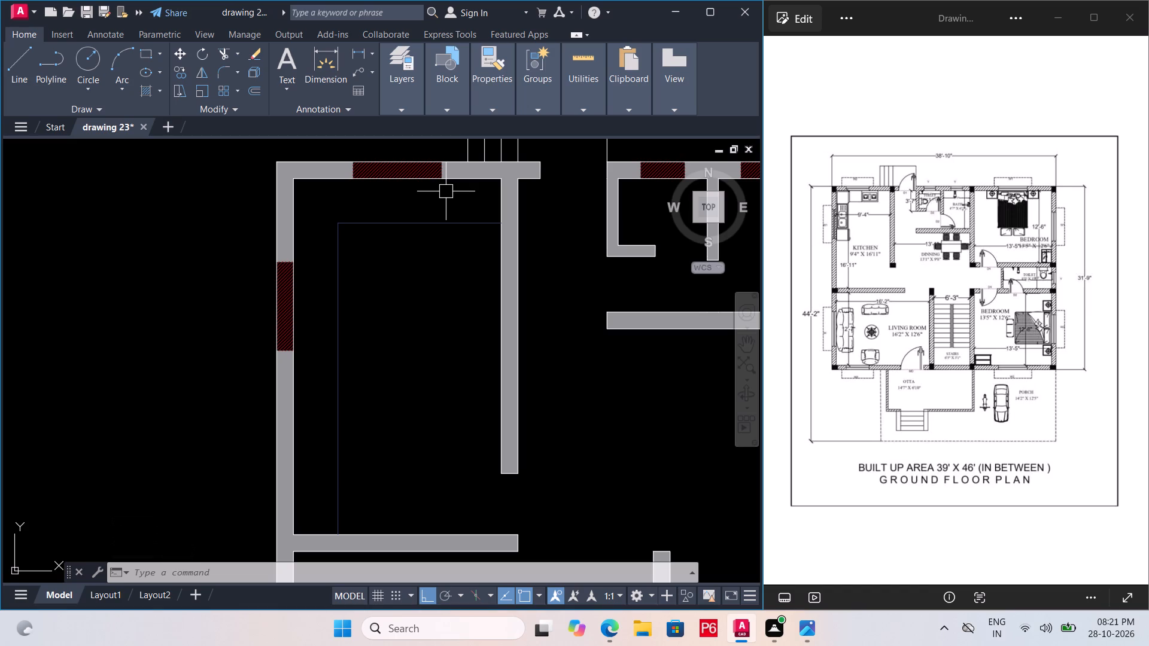
scroll(448, 190, up, 2)
text(REC)
key(space)
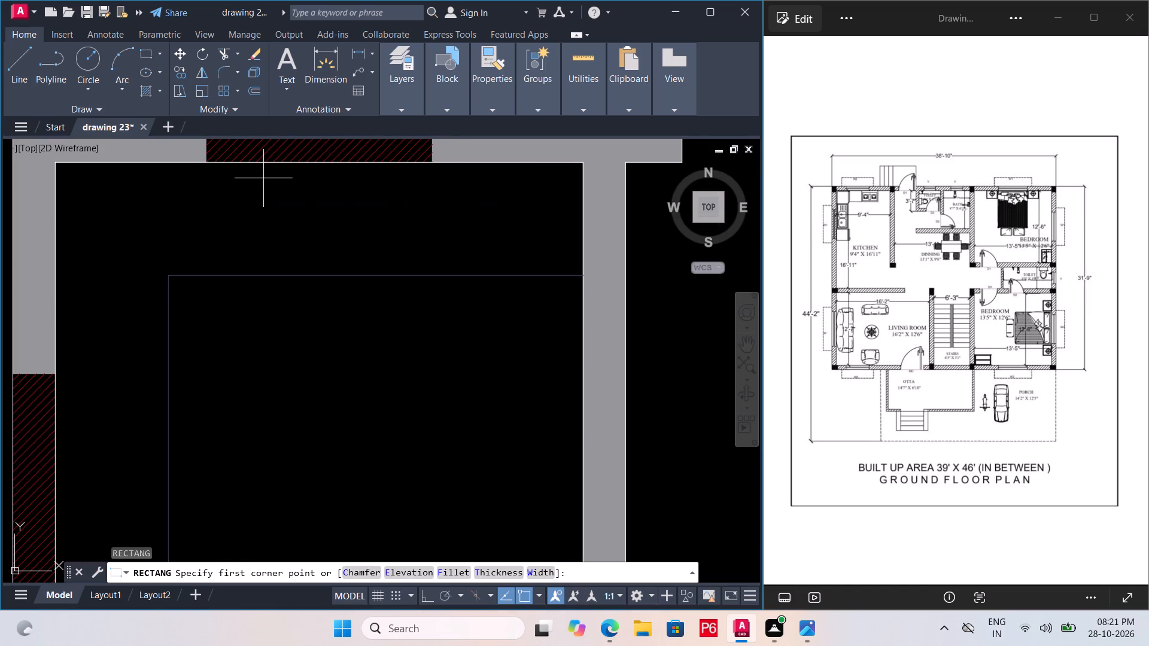
click(263, 178)
click(425, 264)
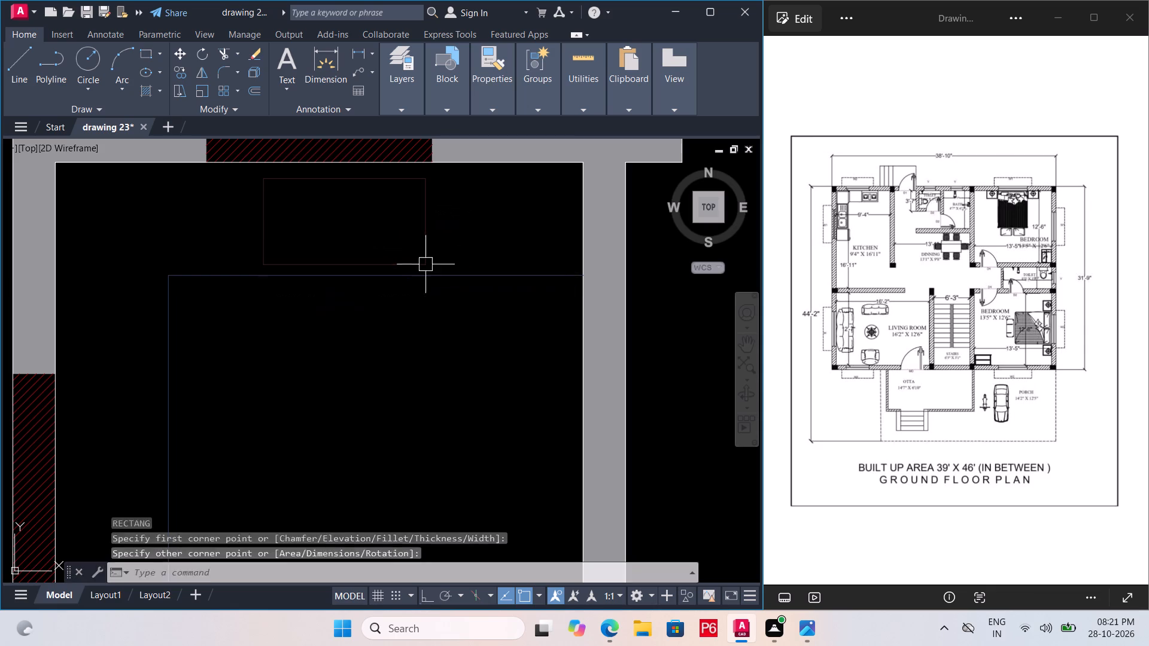
key(space)
key(Escape)
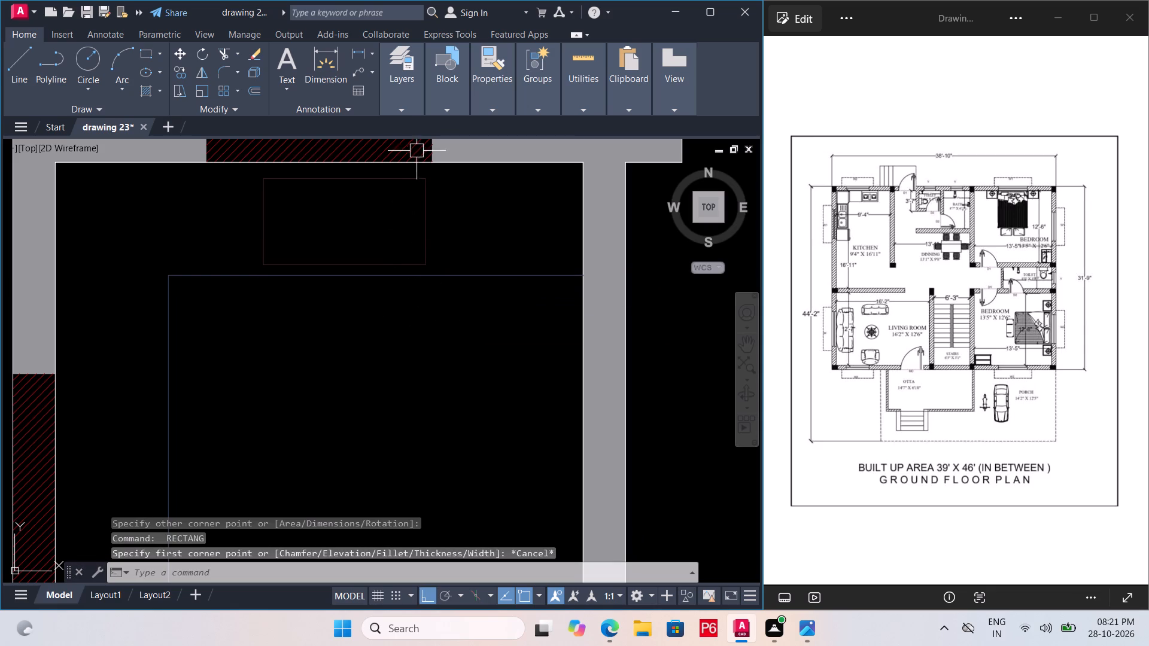
Unlock the dimension, door, furniture and text layers and save the drawing.
click(407, 109)
click(500, 126)
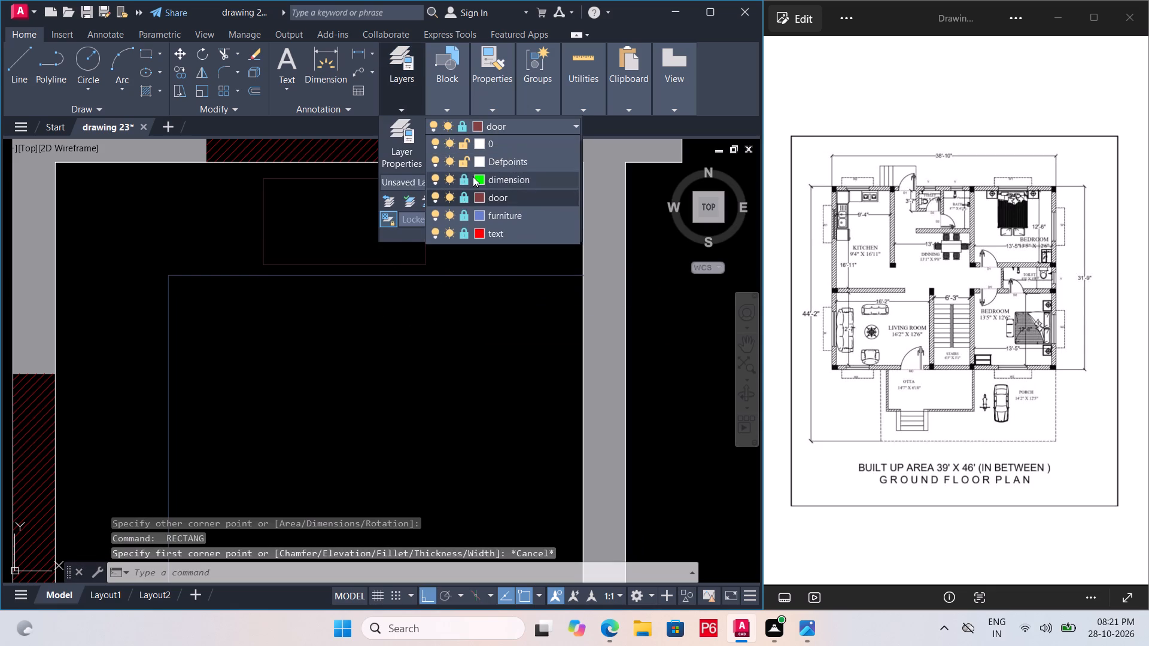
click(462, 182)
click(464, 200)
click(469, 215)
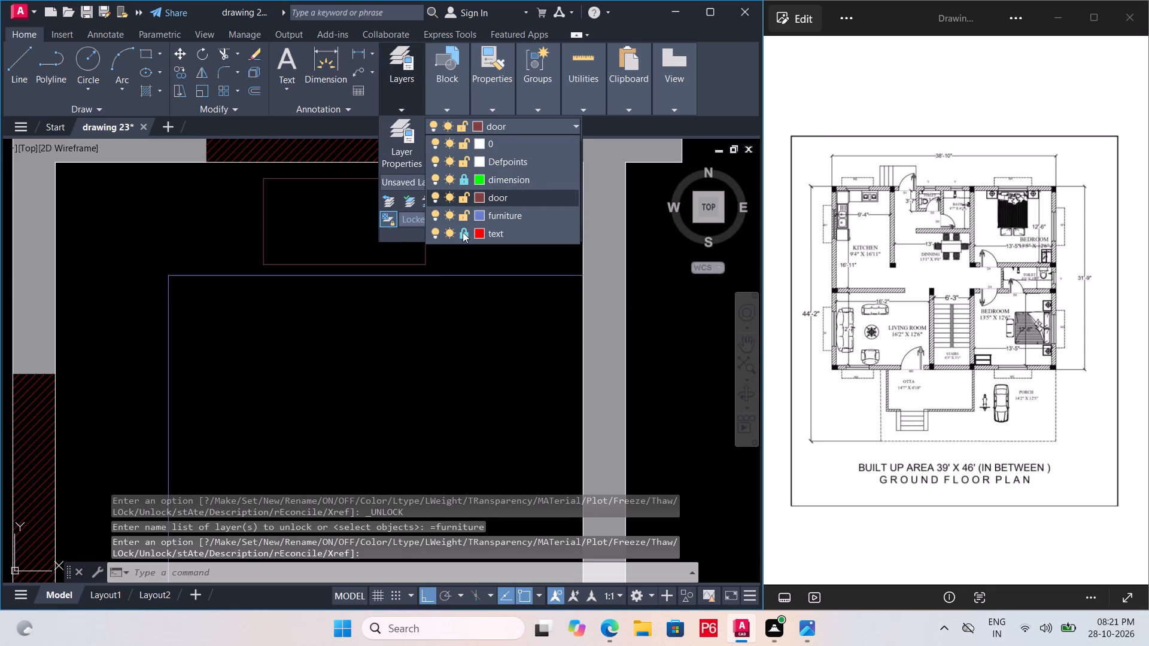
click(463, 232)
click(464, 179)
key(Escape)
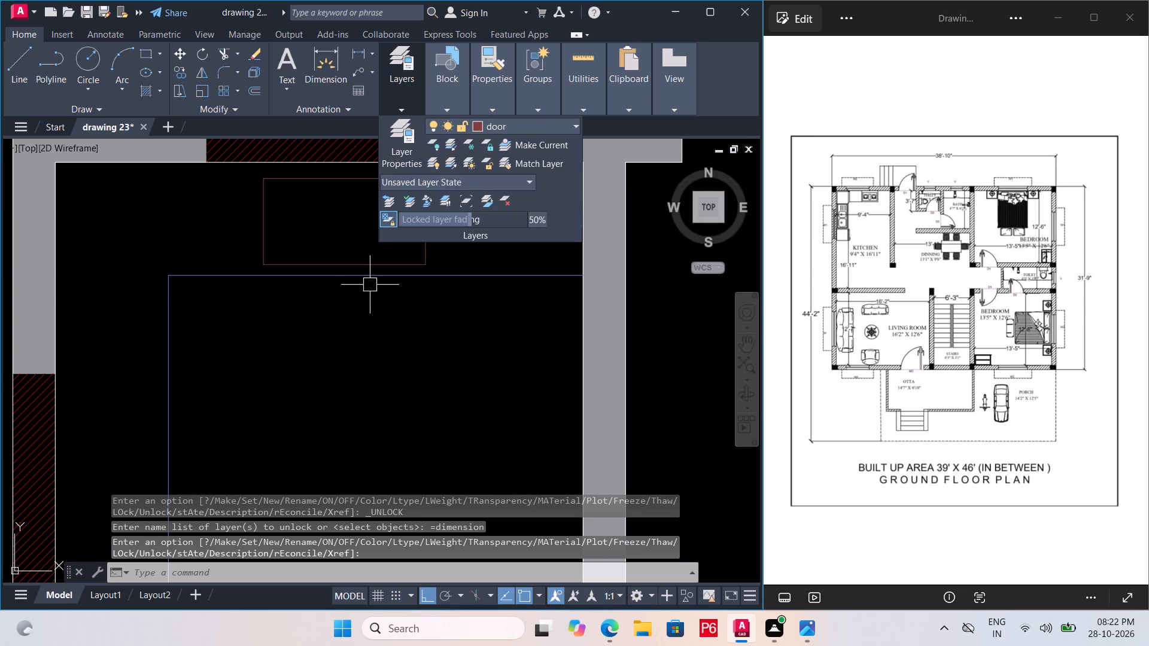
key(ctrl+s)
key(ctrl+s)
key(ctrl+s)
key(space)
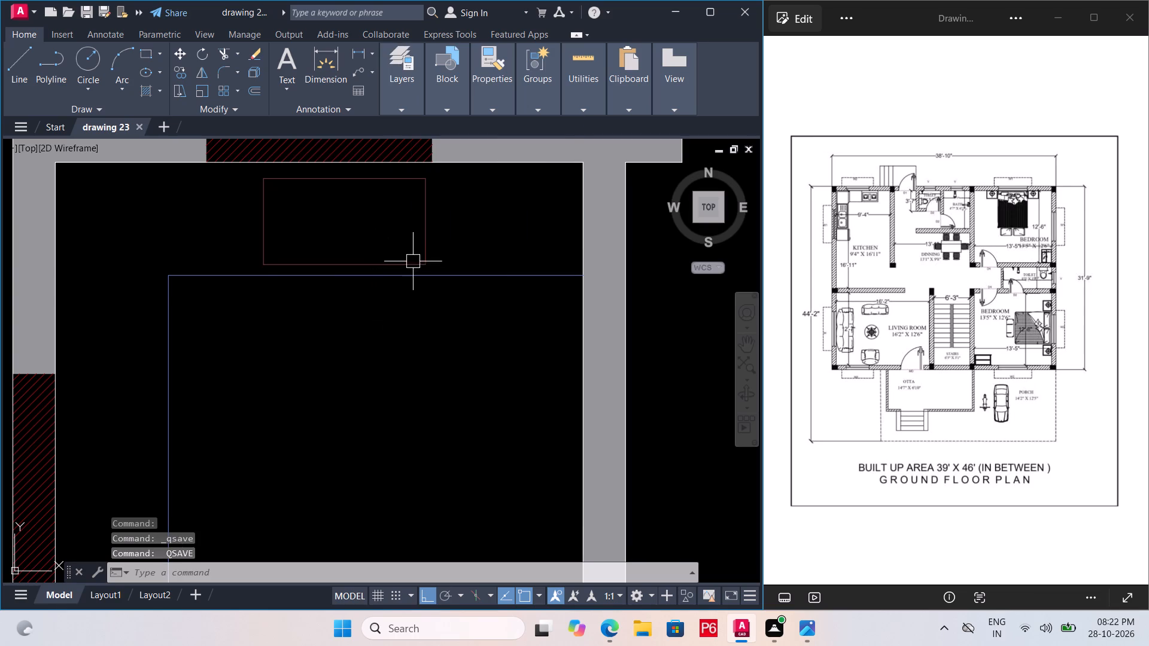
Assign the stove rectangle to the furniture layer and save the drawing.
click(427, 261)
click(448, 108)
click(405, 108)
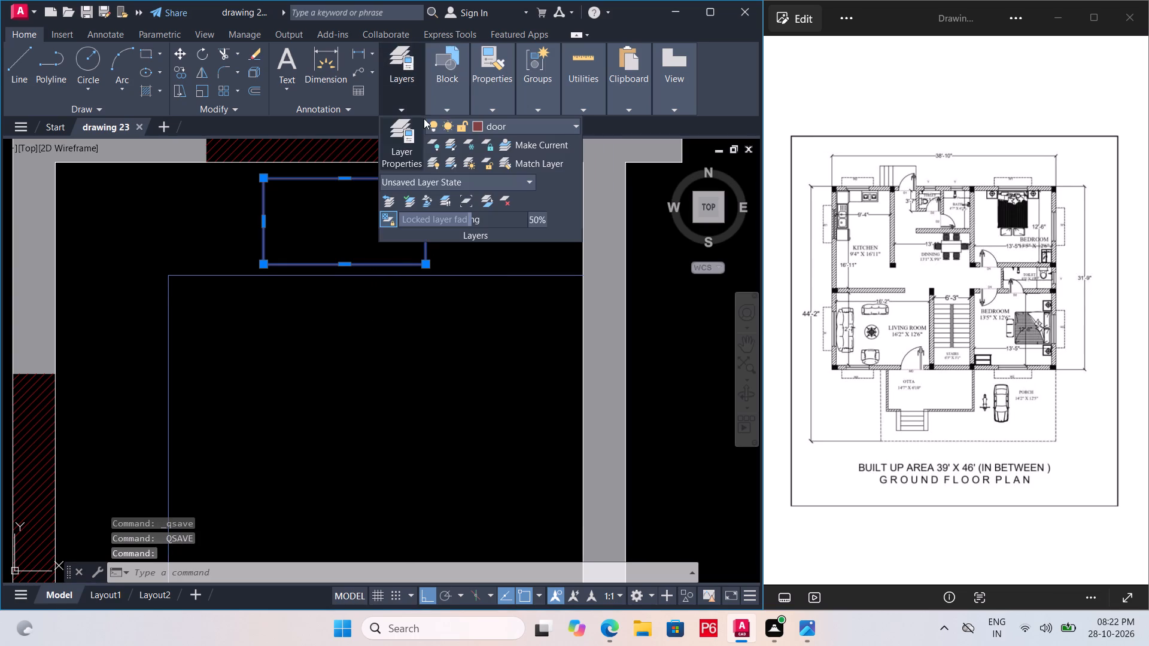
click(490, 126)
click(504, 217)
key(Escape)
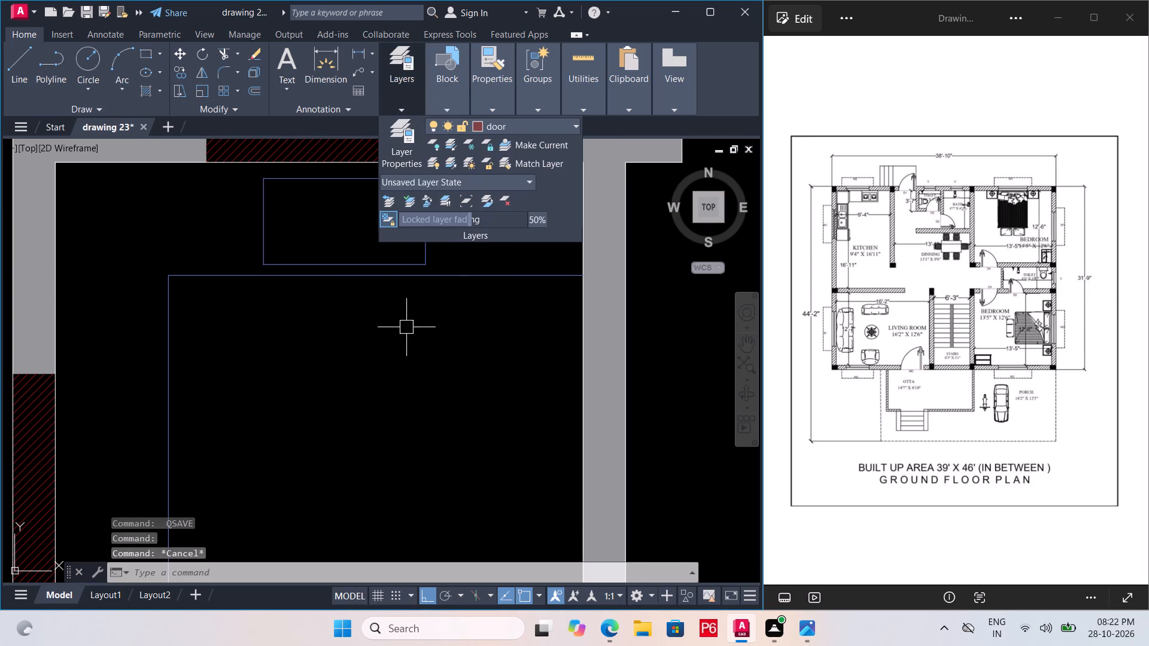
key(ctrl+s)
key(ctrl+s)
key(ctrl+s)
key(ctrl+s)
key(ctrl+s)
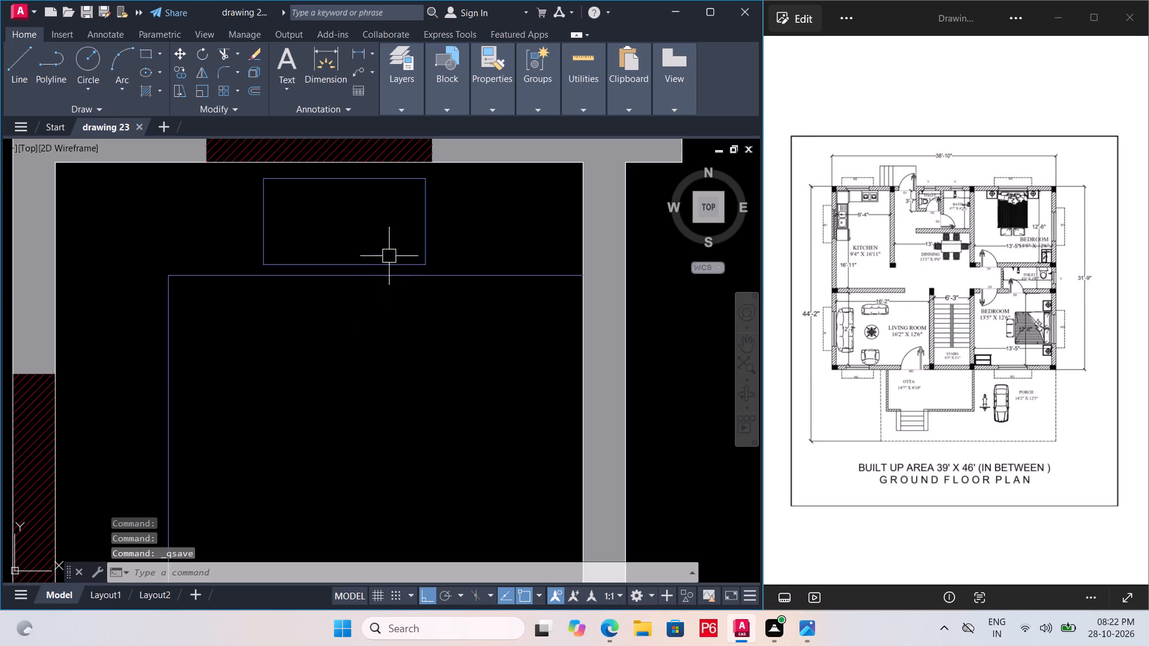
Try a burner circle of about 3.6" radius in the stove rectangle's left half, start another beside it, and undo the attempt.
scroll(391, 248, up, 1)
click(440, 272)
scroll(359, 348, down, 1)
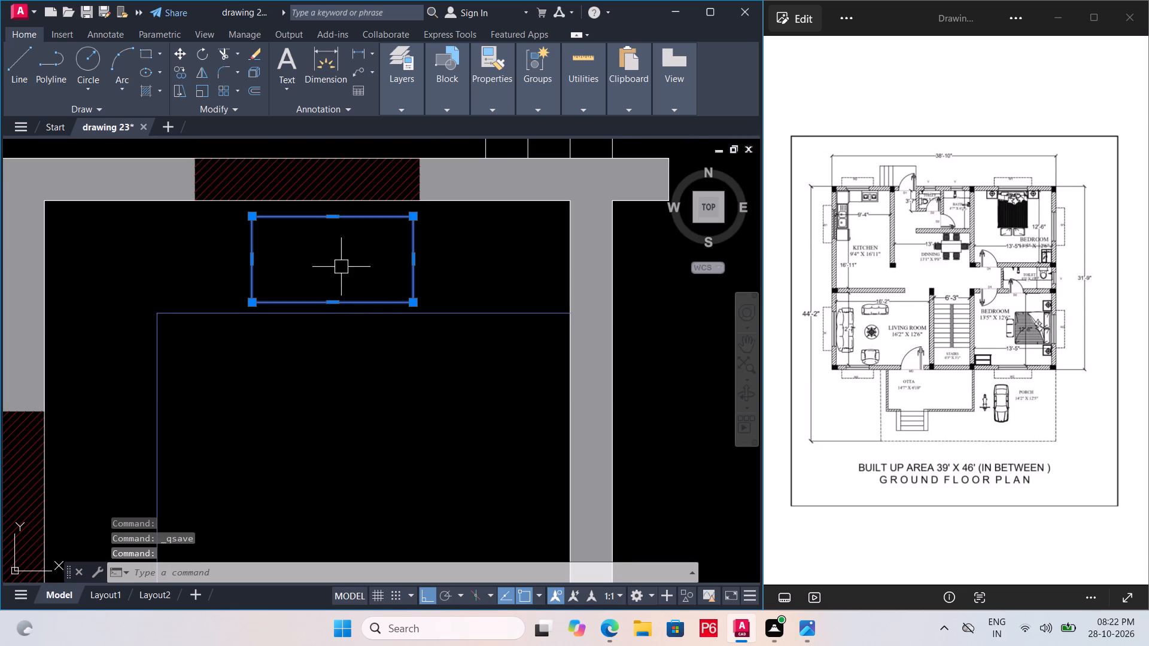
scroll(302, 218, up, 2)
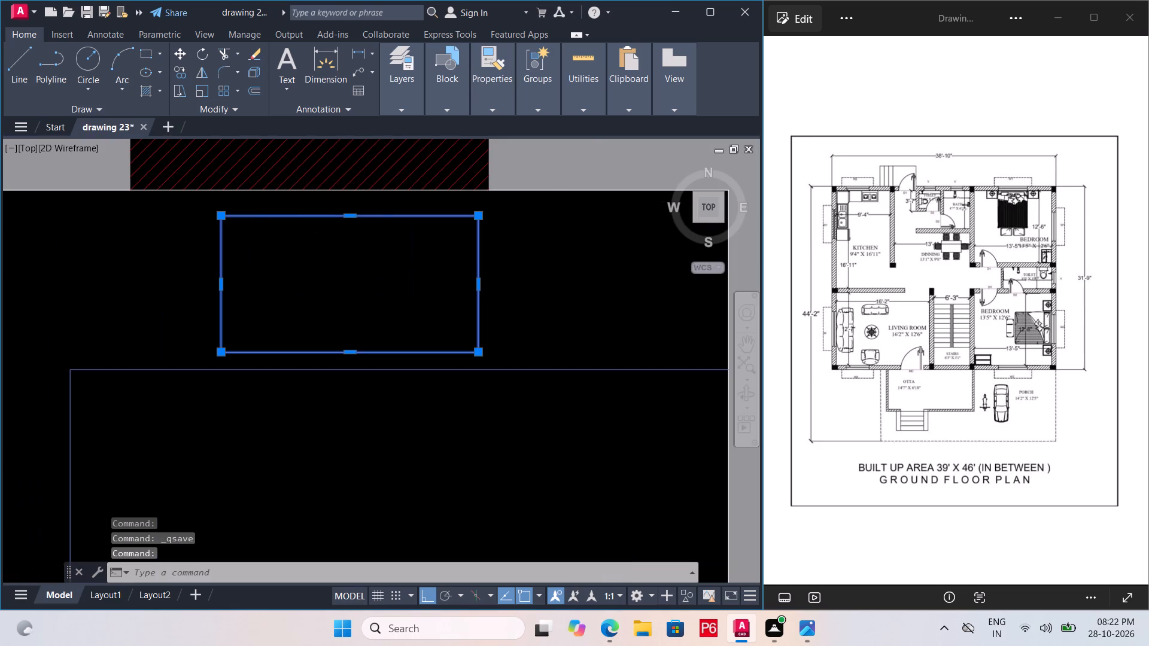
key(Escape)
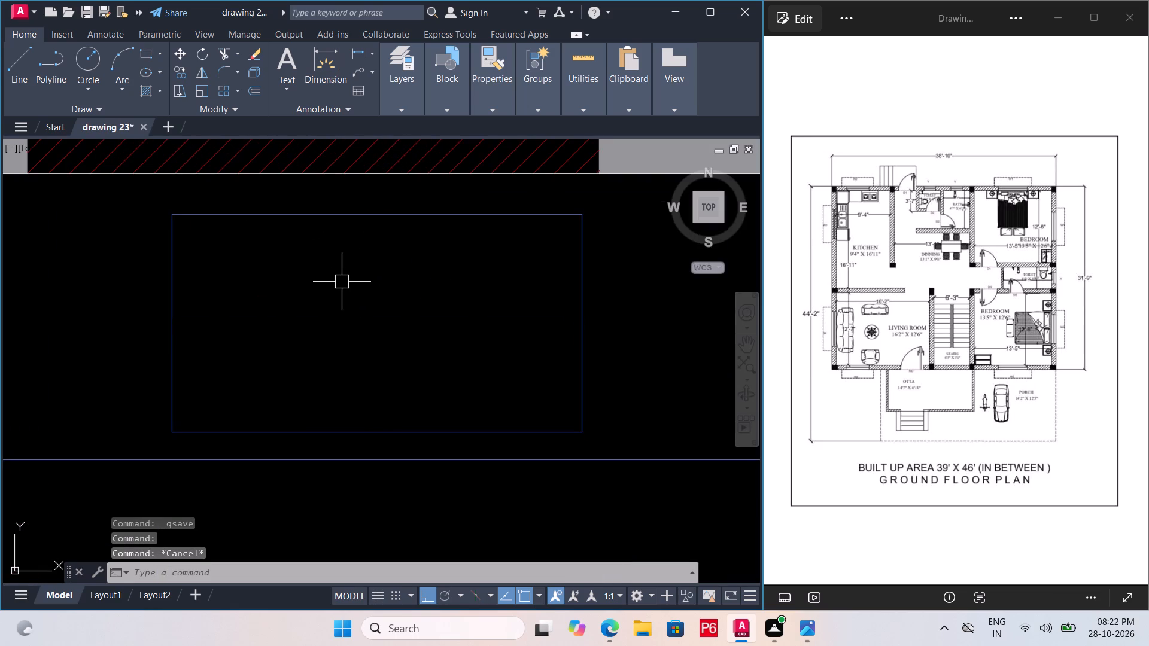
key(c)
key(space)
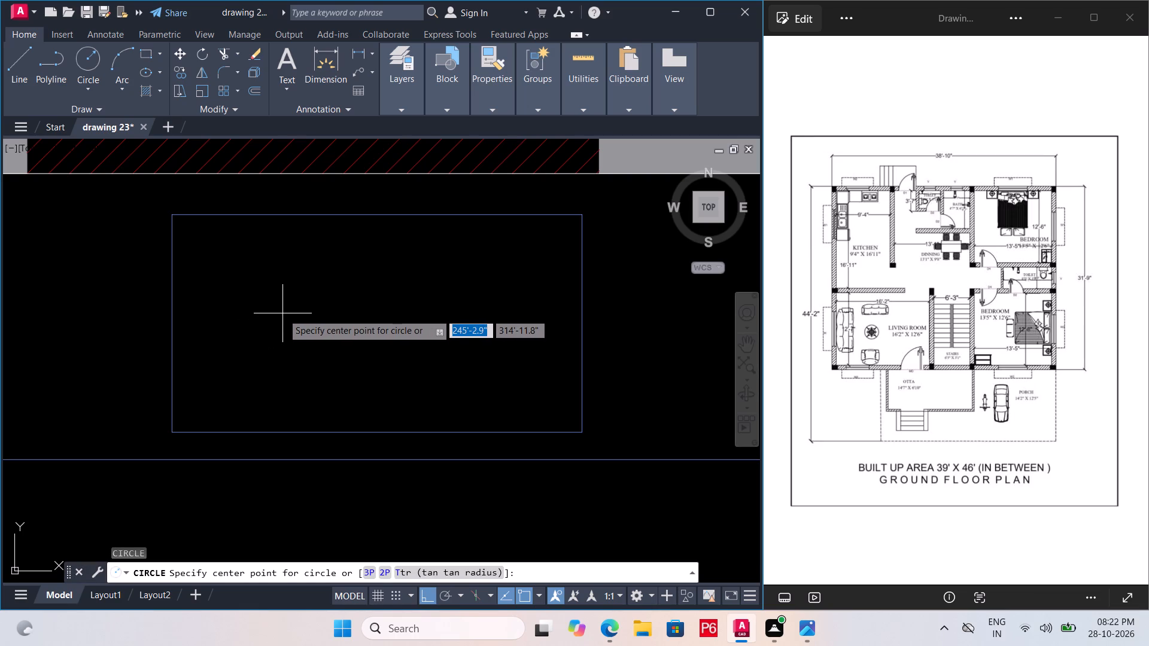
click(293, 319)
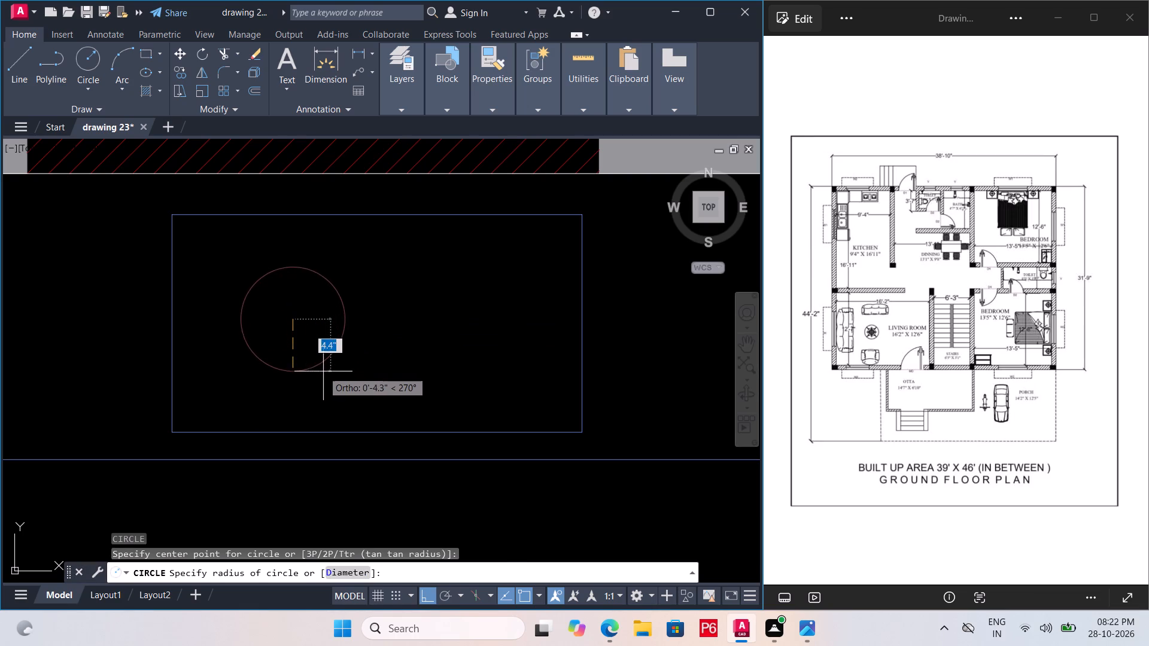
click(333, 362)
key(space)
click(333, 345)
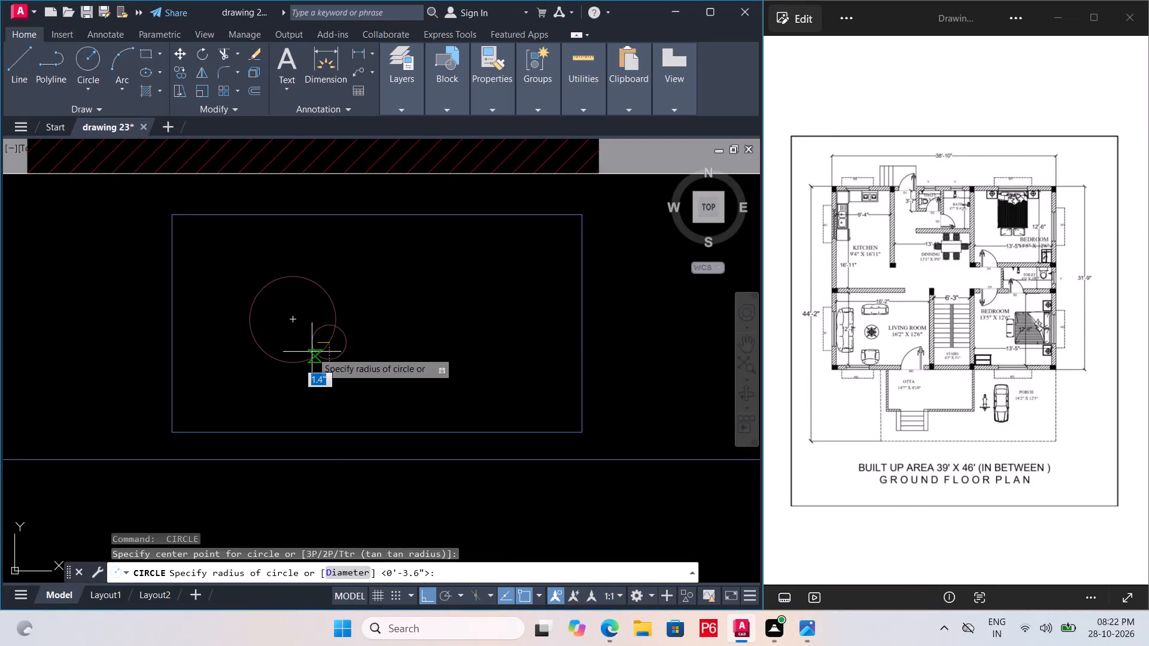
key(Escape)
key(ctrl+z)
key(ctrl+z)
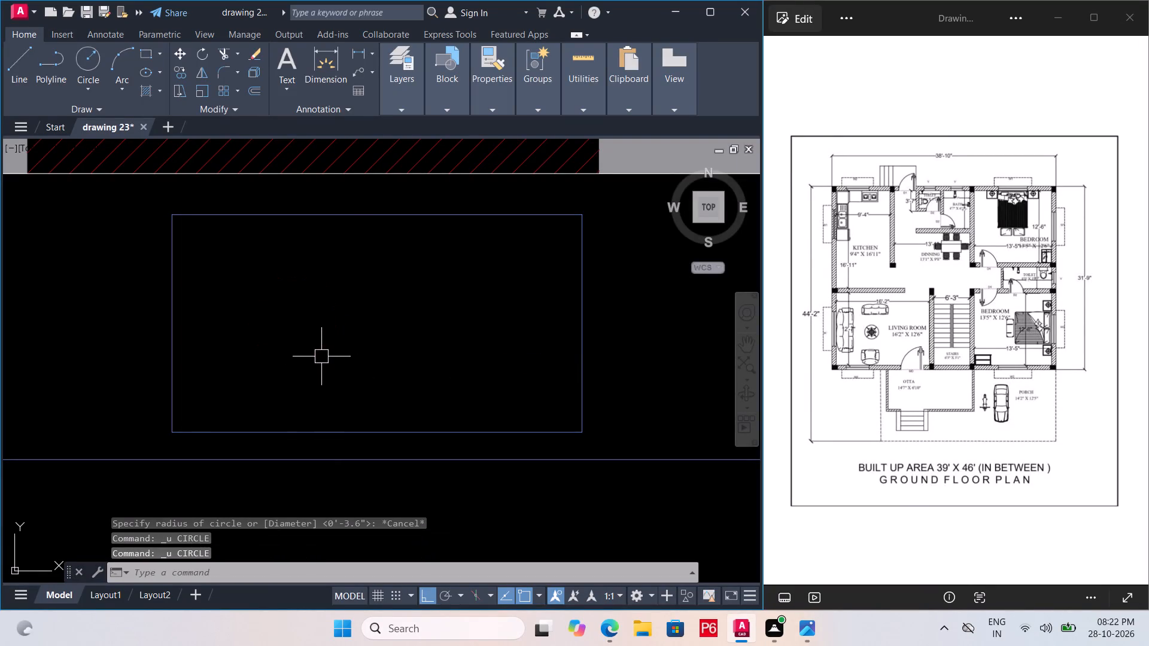
Save the drawing and draw a burner circle of about 3.4" radius in the left half of the stove rectangle.
key(ctrl+s)
key(ctrl+s)
key(ctrl+s)
key(c)
key(space)
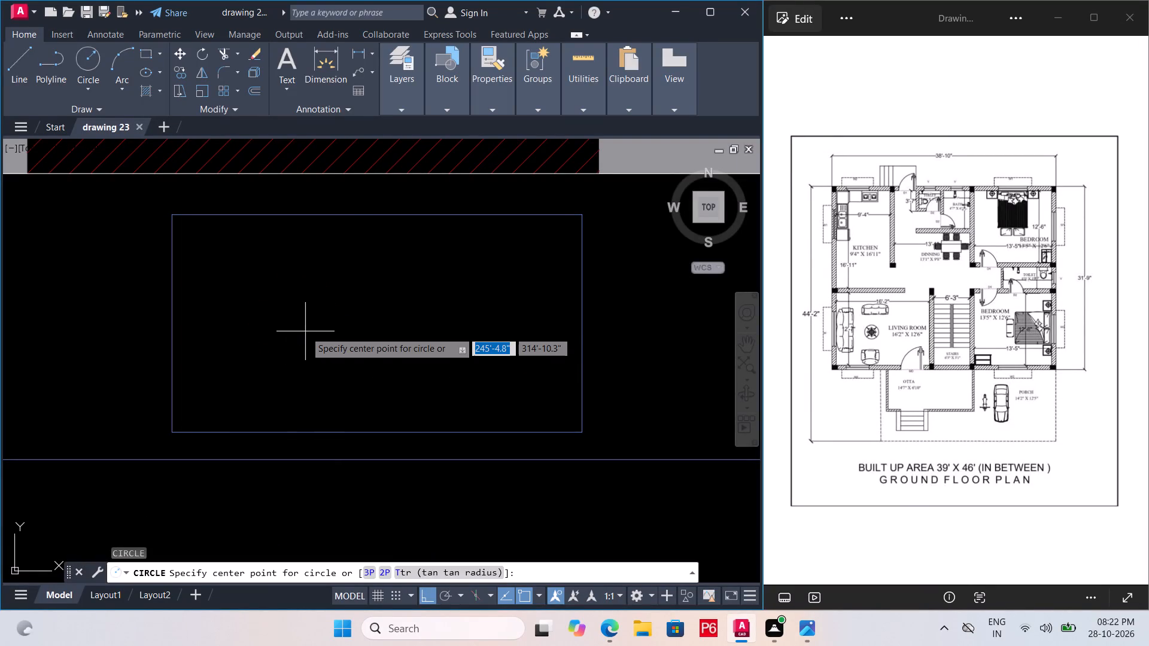
click(282, 313)
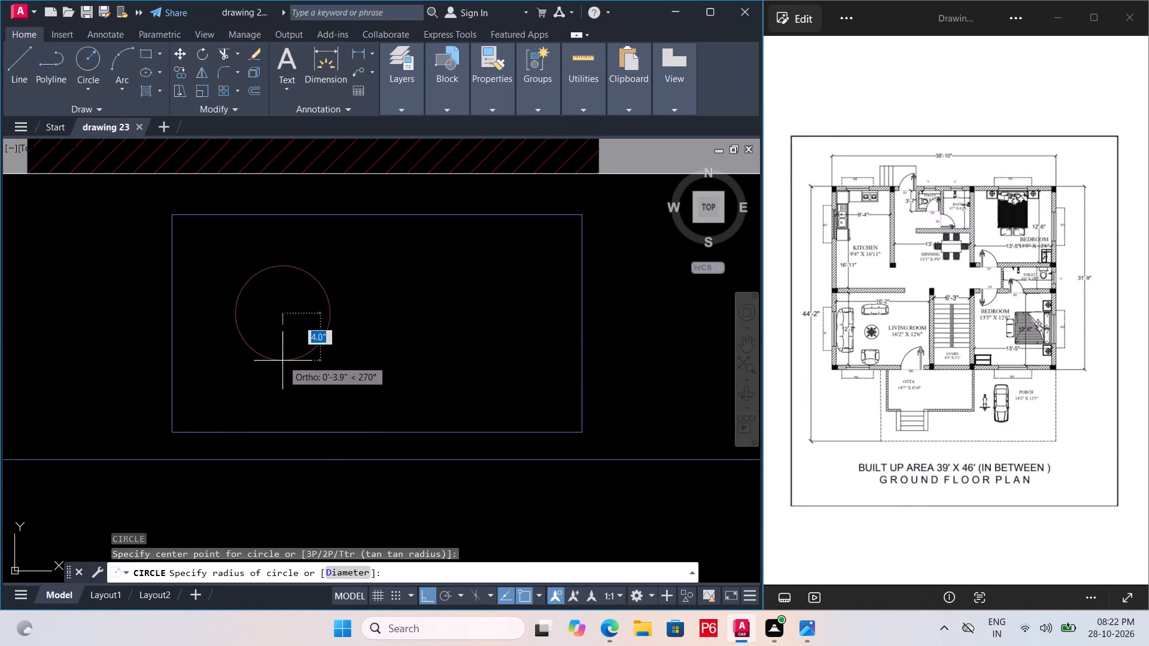
click(287, 354)
key(Escape)
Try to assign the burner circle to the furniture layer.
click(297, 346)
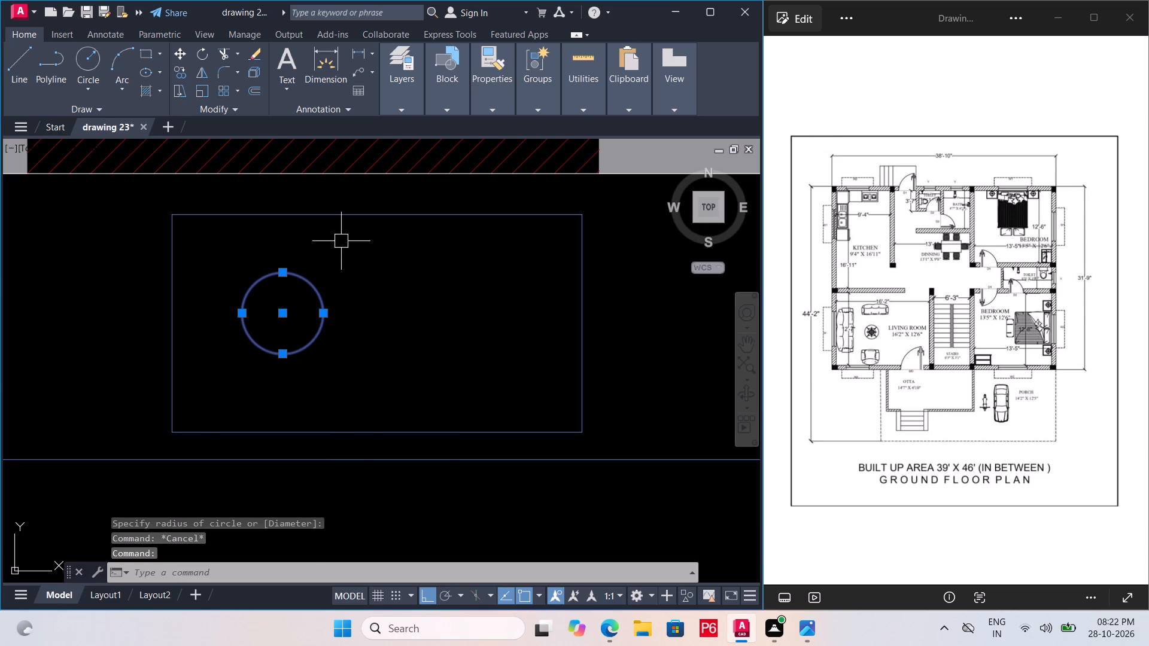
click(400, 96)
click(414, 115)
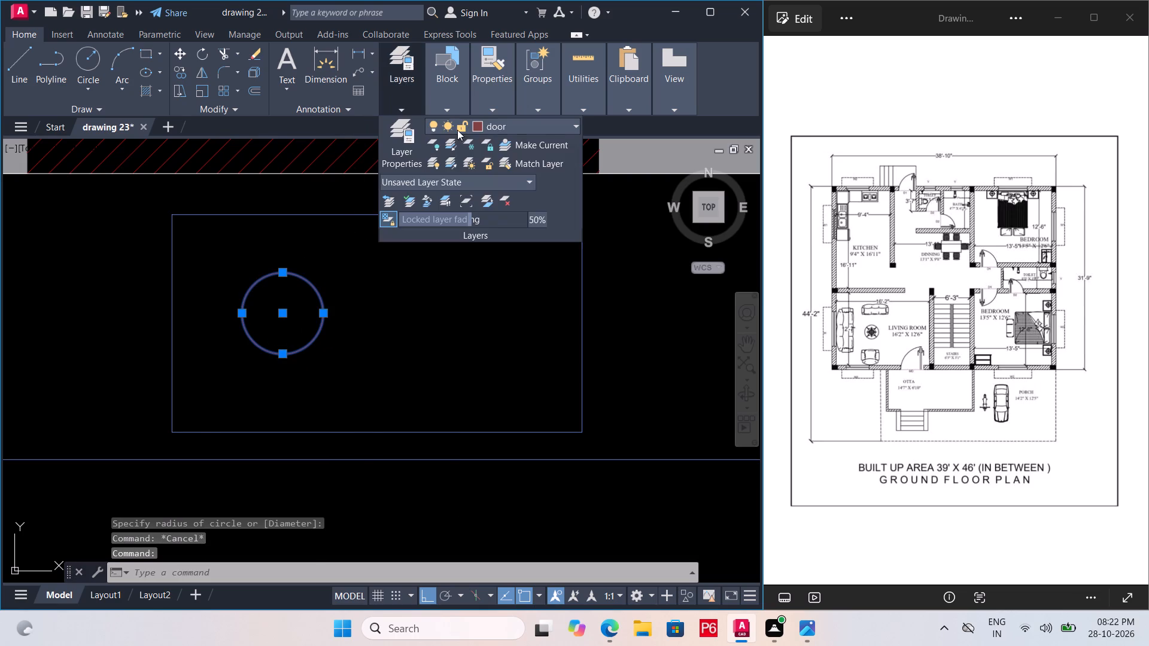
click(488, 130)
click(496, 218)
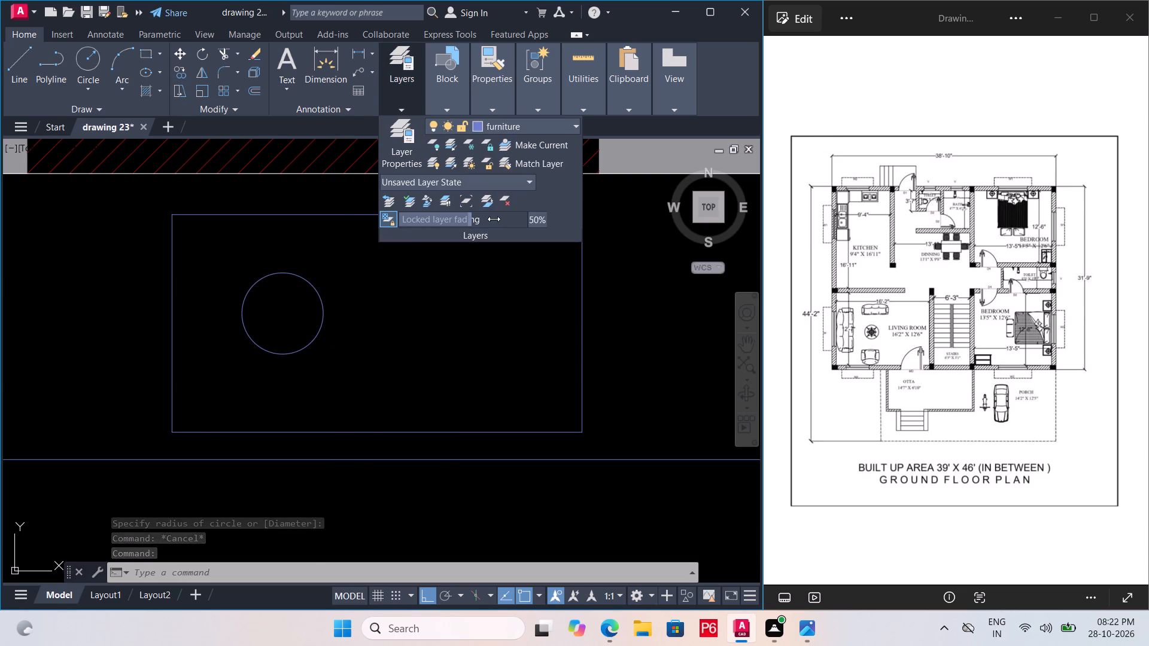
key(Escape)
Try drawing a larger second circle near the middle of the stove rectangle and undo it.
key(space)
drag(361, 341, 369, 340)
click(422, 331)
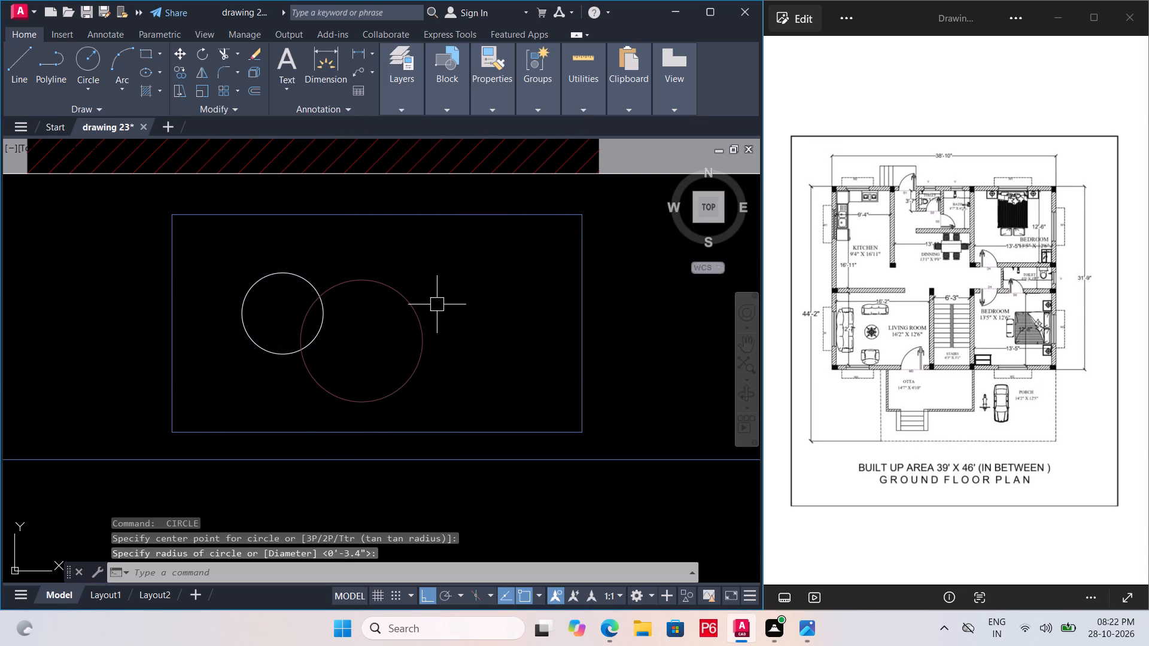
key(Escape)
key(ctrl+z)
Copy the burner circle horizontally from its centre into the right half of the stove rectangle and save the drawing.
click(322, 328)
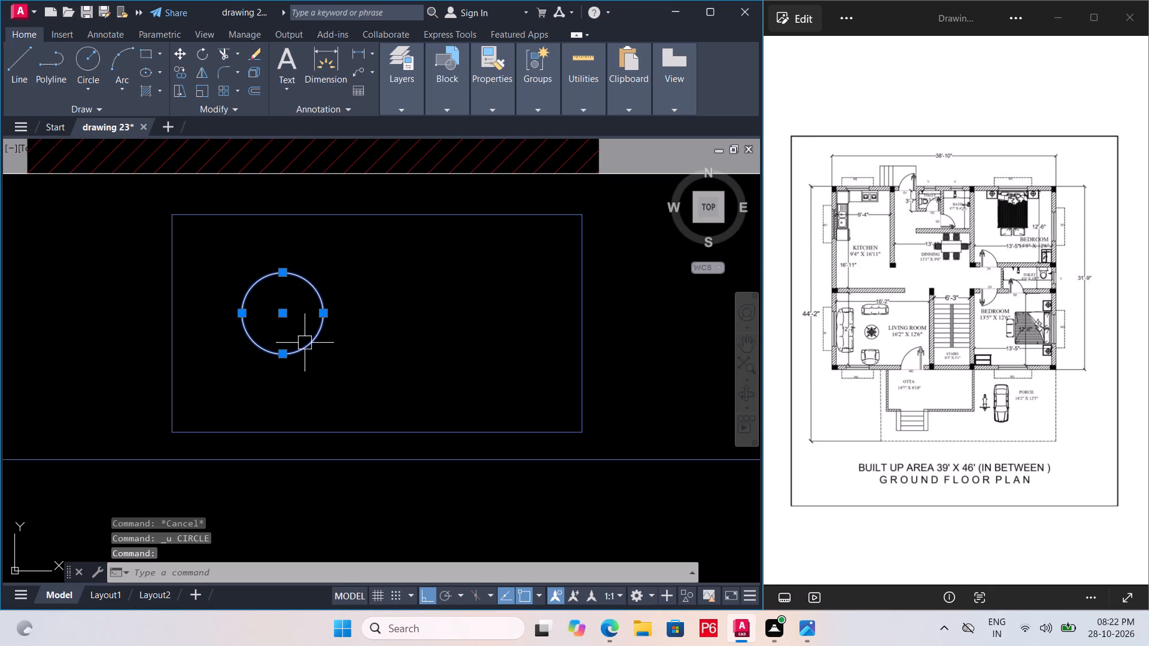
text(CO)
key(space)
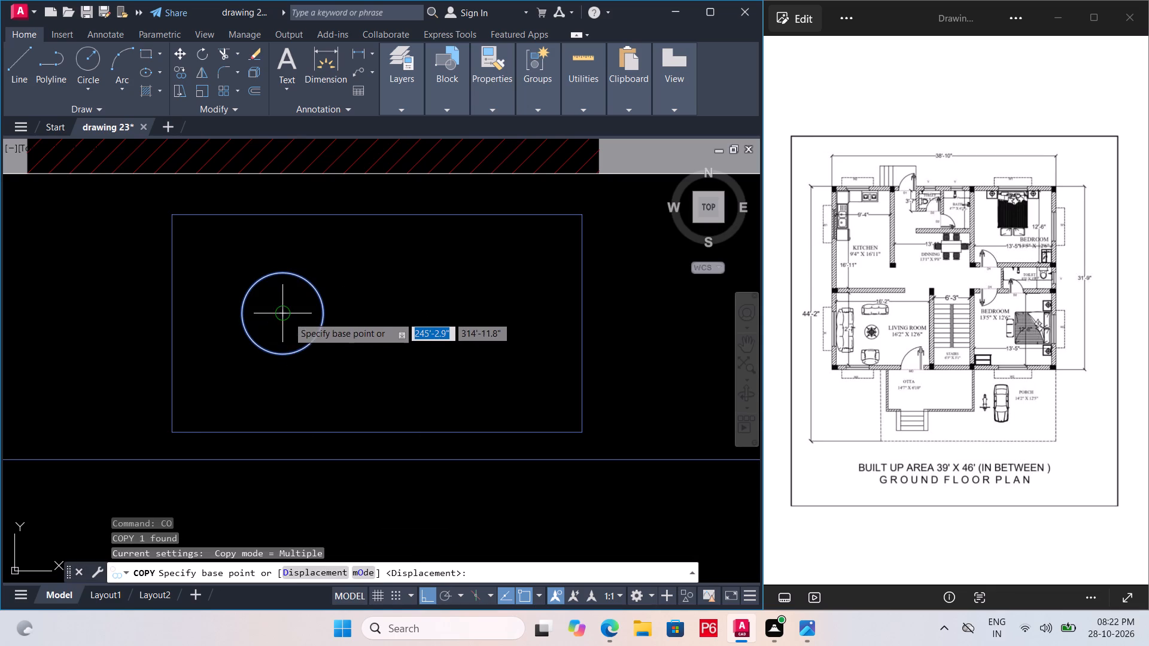
click(288, 314)
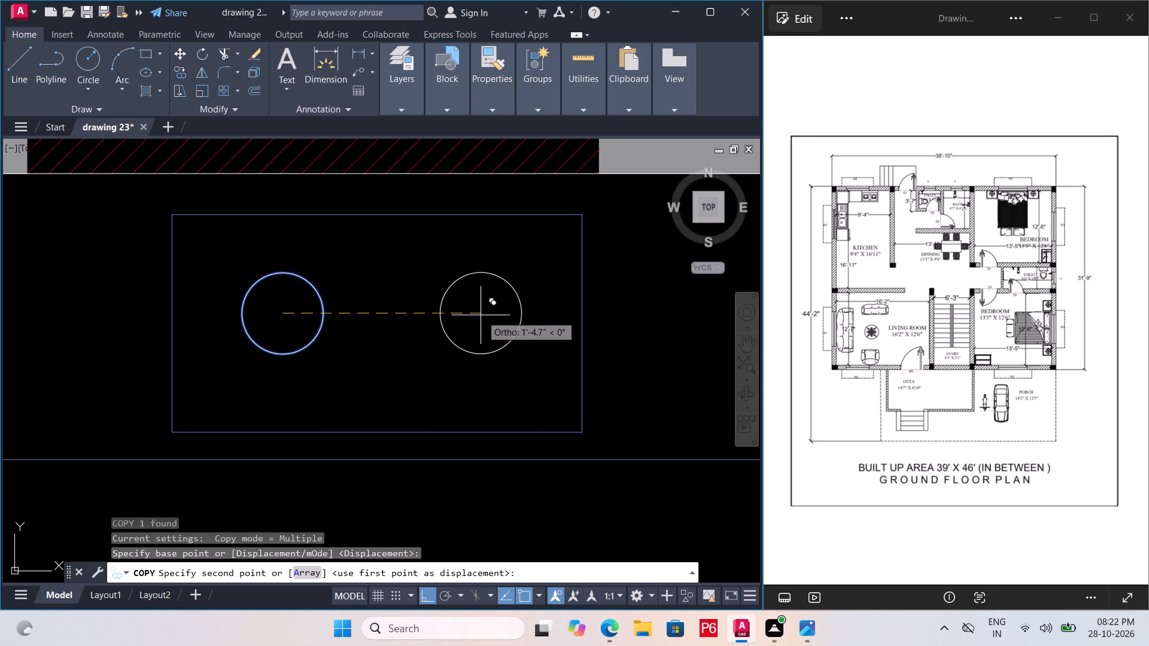
click(467, 316)
key(Escape)
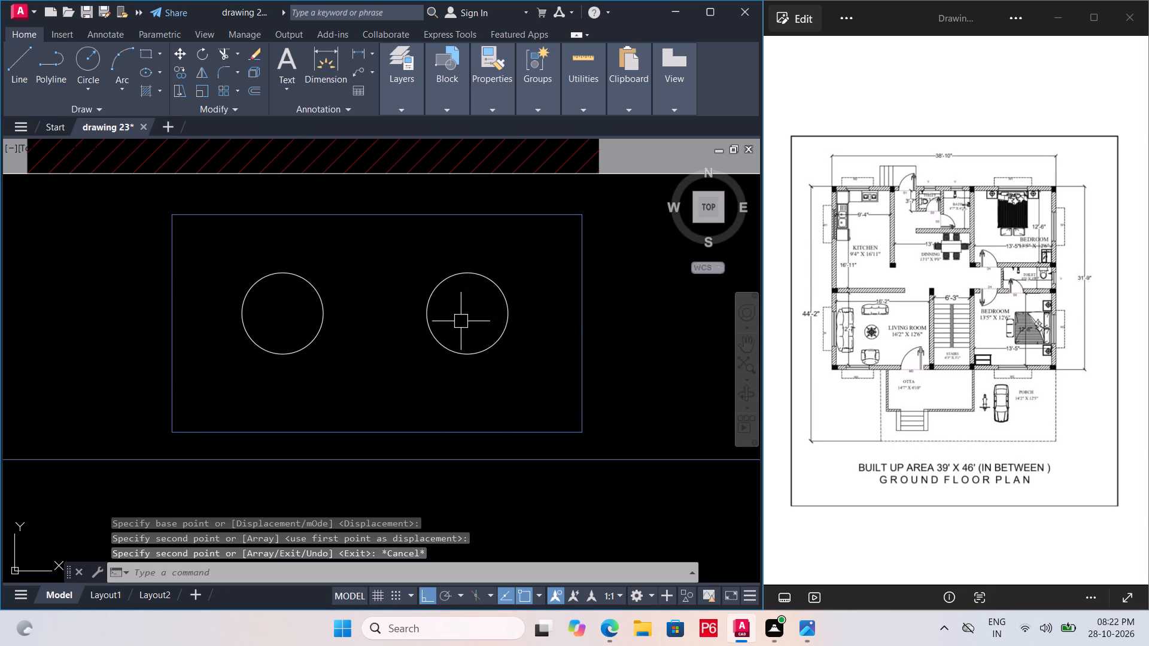
key(ctrl+s)
key(ctrl+s)
key(ctrl+s)
Assign both burner circles to the furniture layer and clear the selection.
click(445, 346)
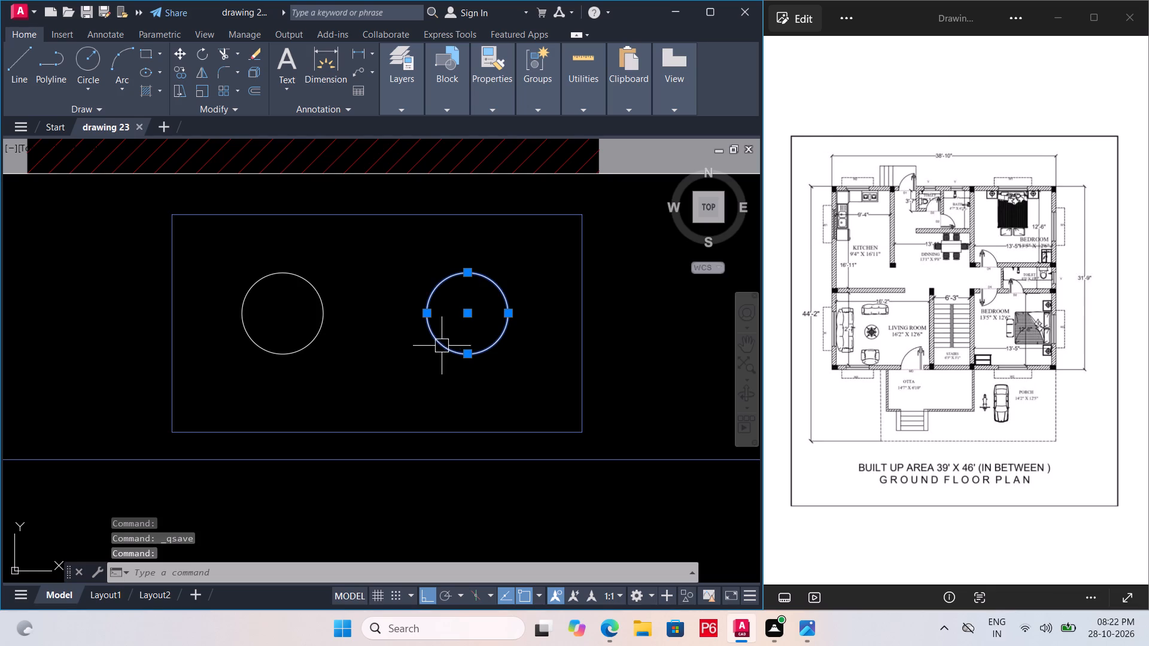
click(312, 332)
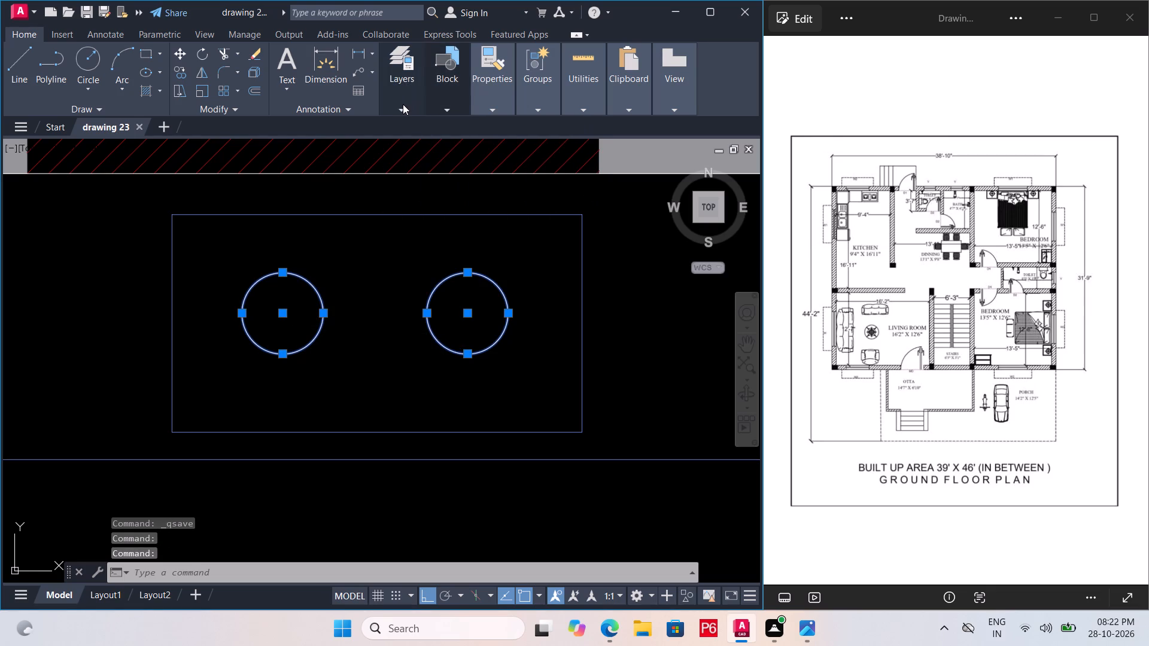
click(403, 104)
click(475, 129)
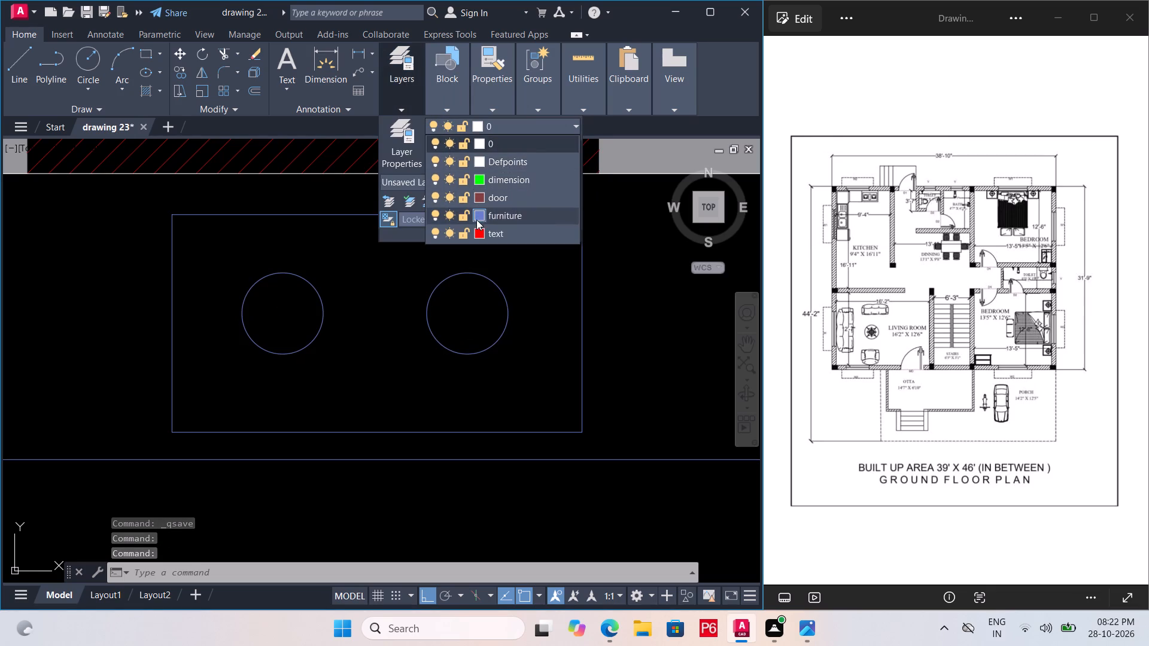
click(476, 220)
key(Escape)
click(396, 268)
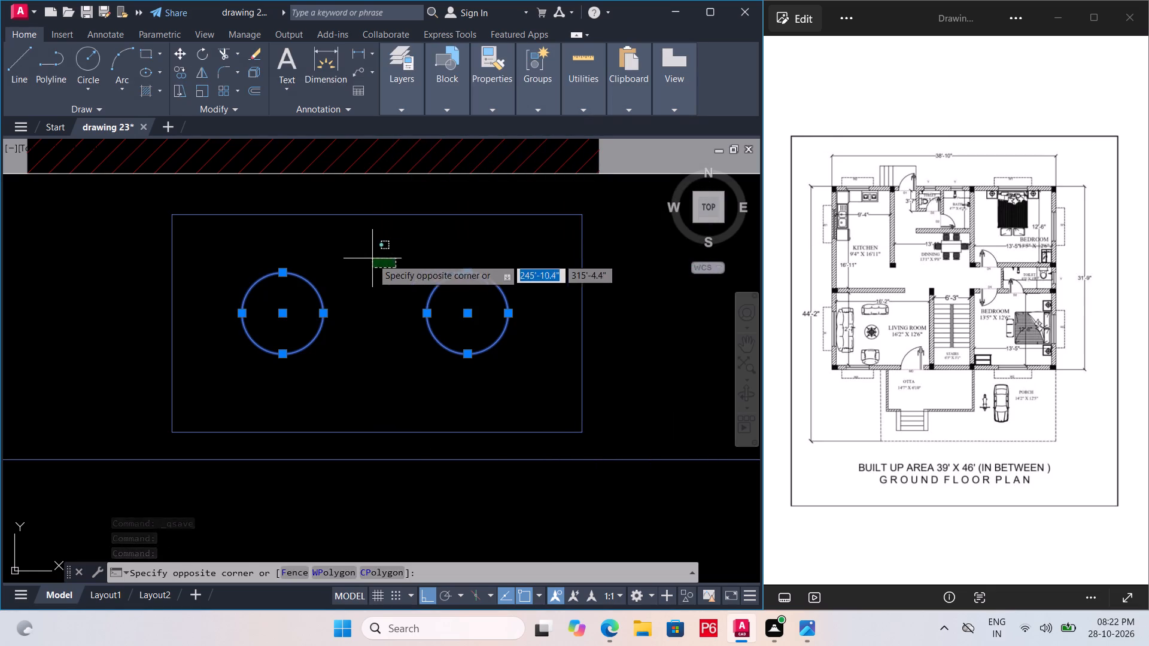
click(372, 258)
click(367, 258)
click(415, 265)
key(Escape)
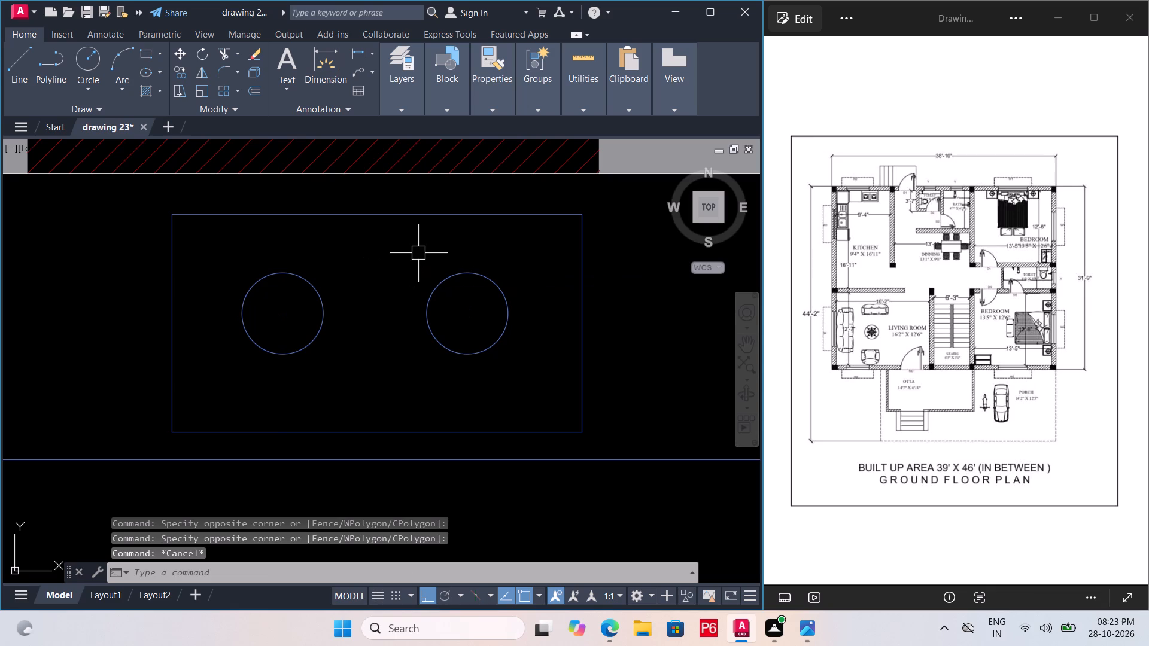
Save the drawing.
key(ctrl+s)
key(ctrl+s)
key(ctrl+s)
key(ctrl+s)
key(ctrl+s)
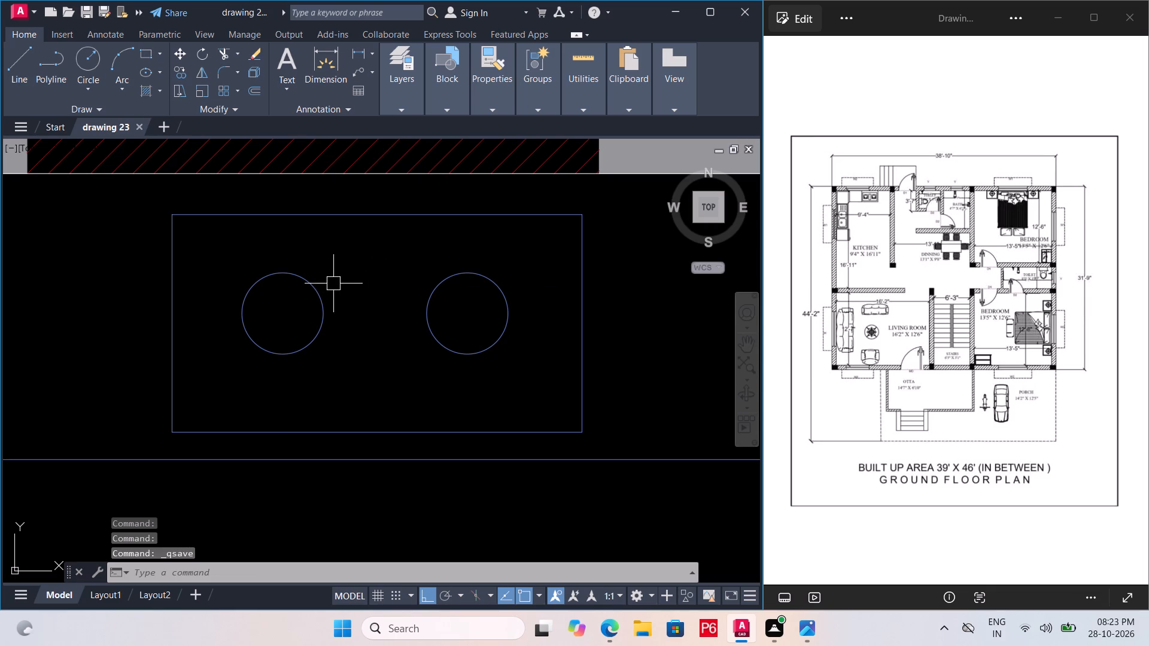
Offset both burner circles 1" inward to form inner rings and save the drawing.
scroll(298, 292, up, 2)
click(296, 249)
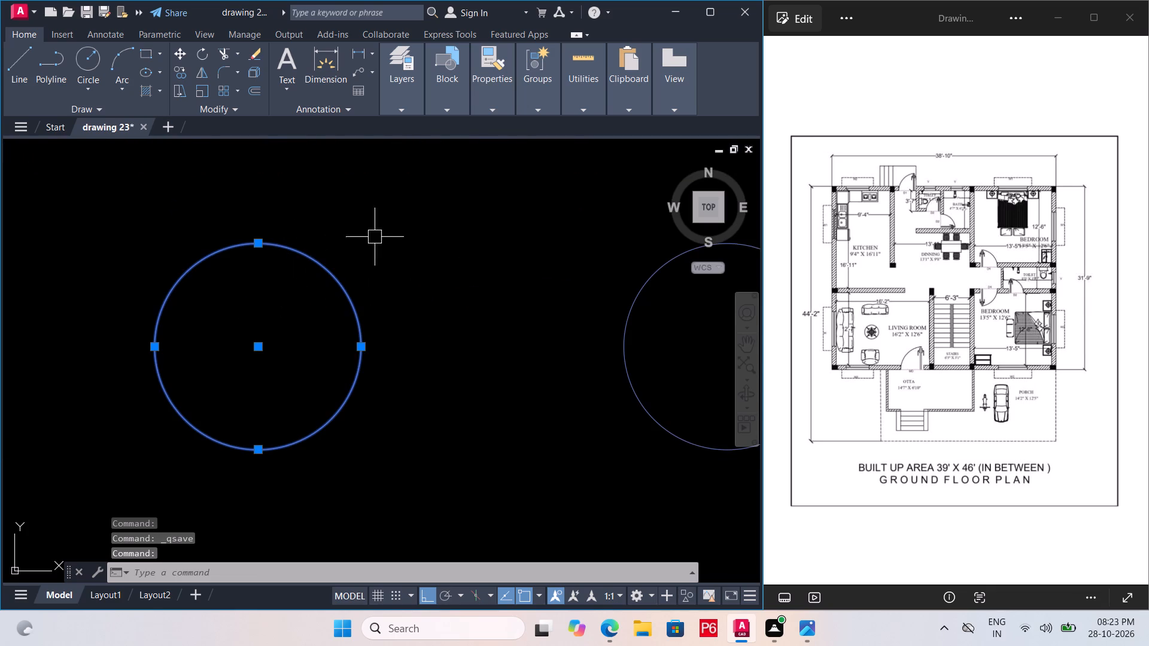
scroll(375, 237, down, 1)
key(o)
key(Return)
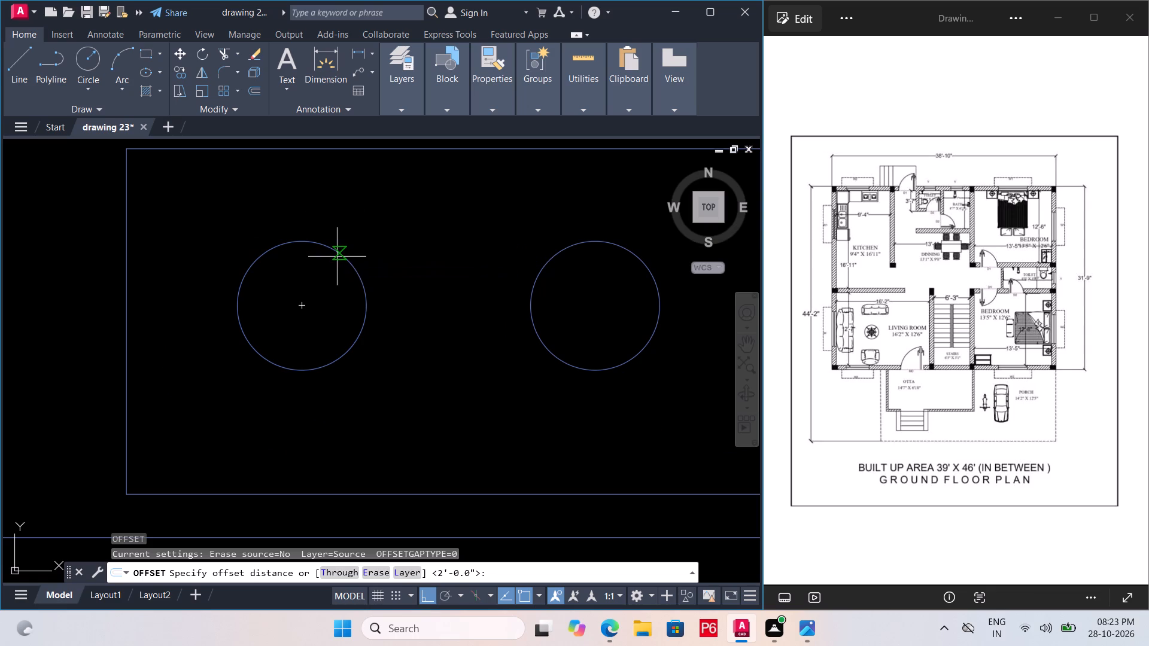
text(1")
key(Return)
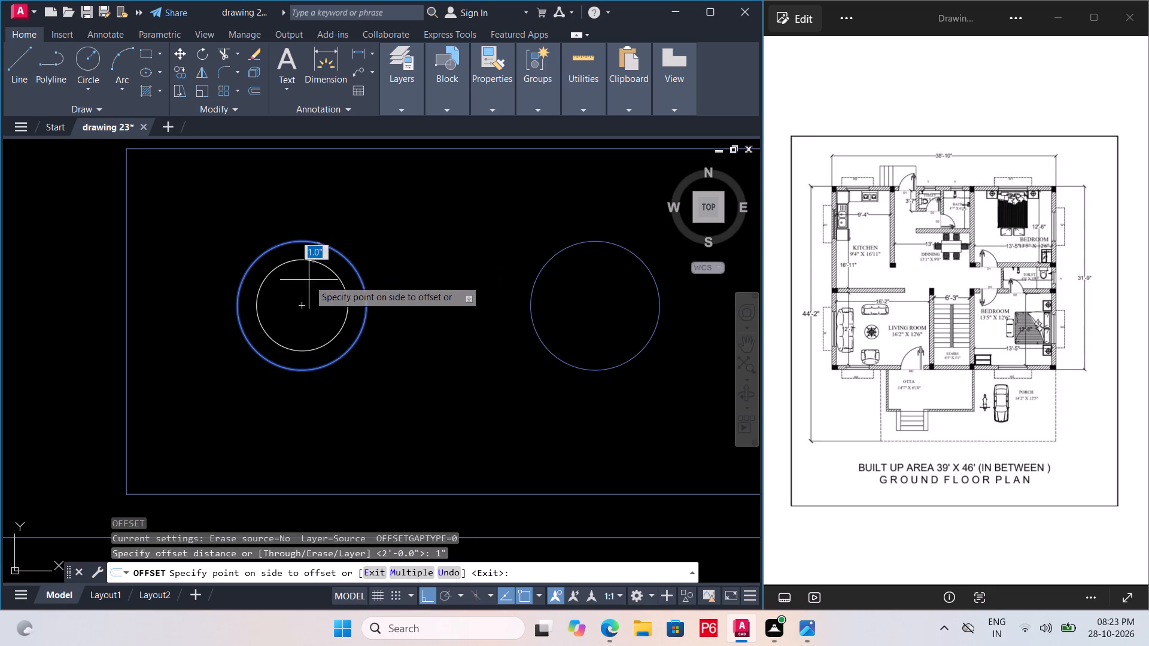
click(309, 280)
click(537, 270)
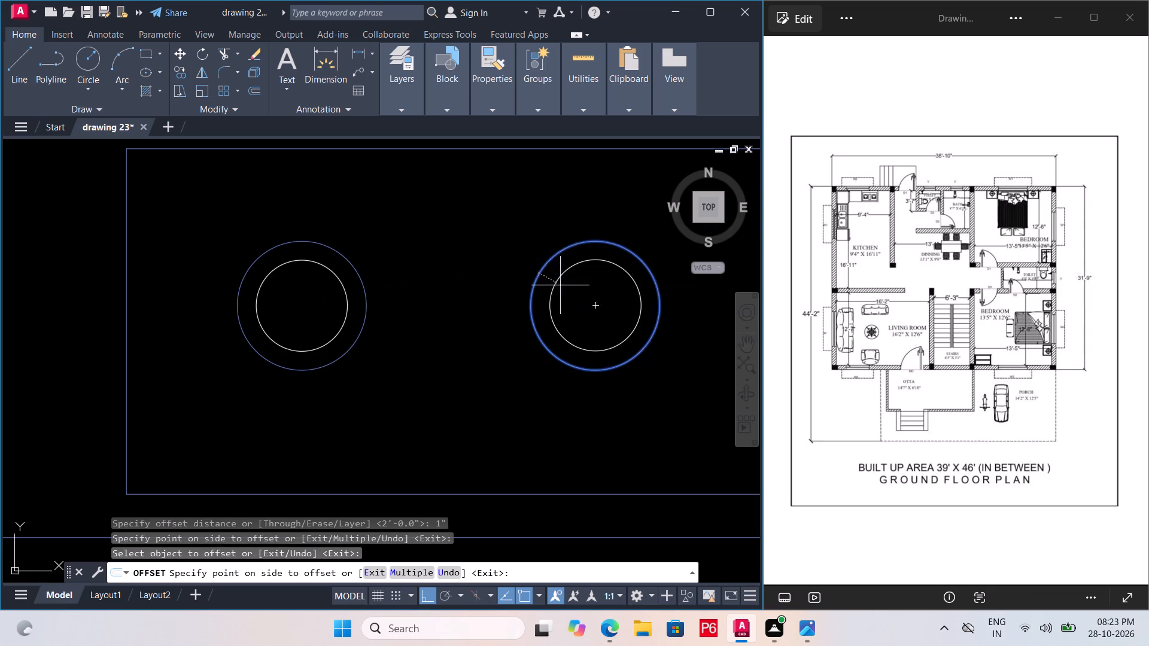
click(560, 285)
key(ctrl+s)
key(ctrl+s)
key(ctrl+s)
Assign the two inner burner circles to the furniture layer.
click(552, 291)
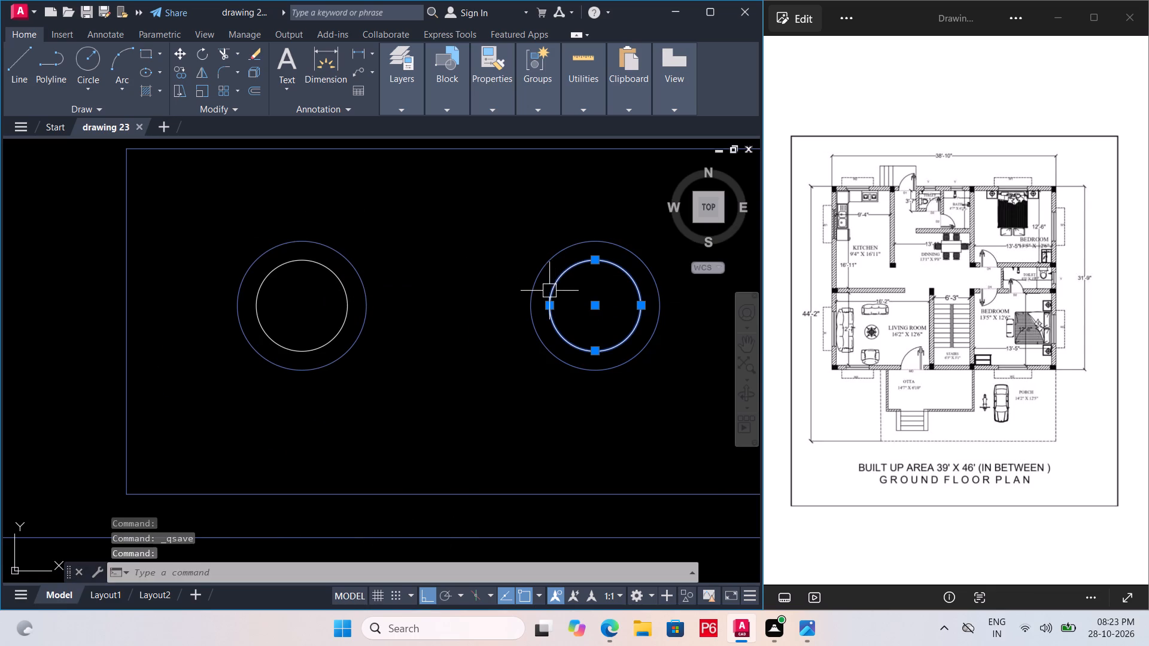
click(349, 289)
click(409, 113)
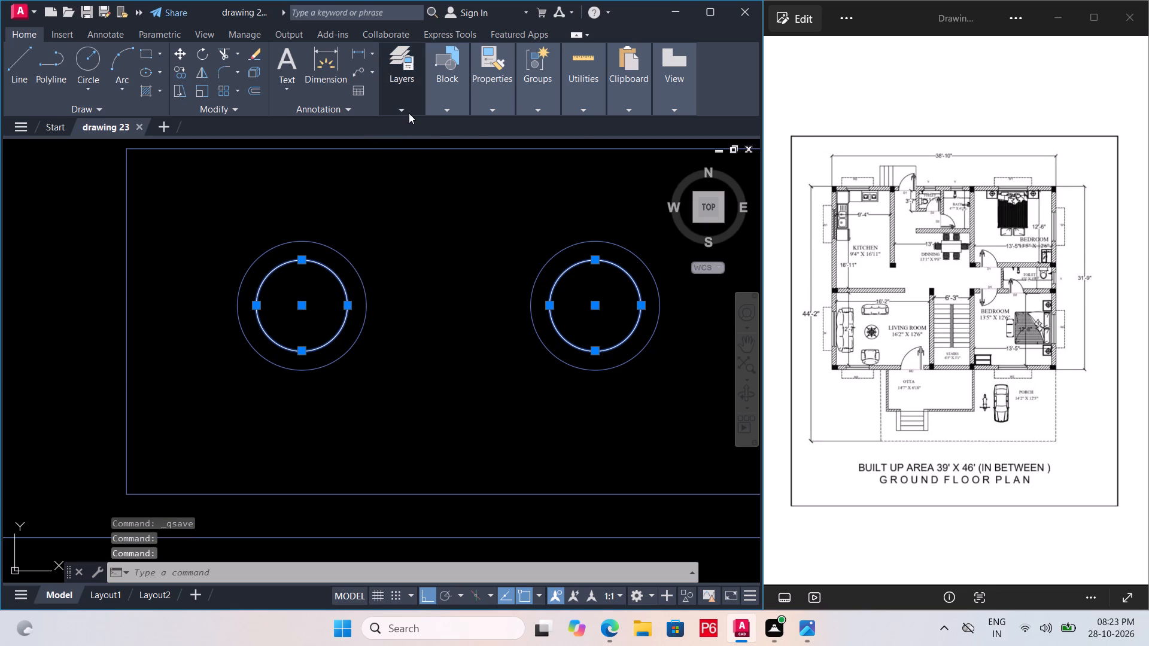
click(513, 125)
click(491, 211)
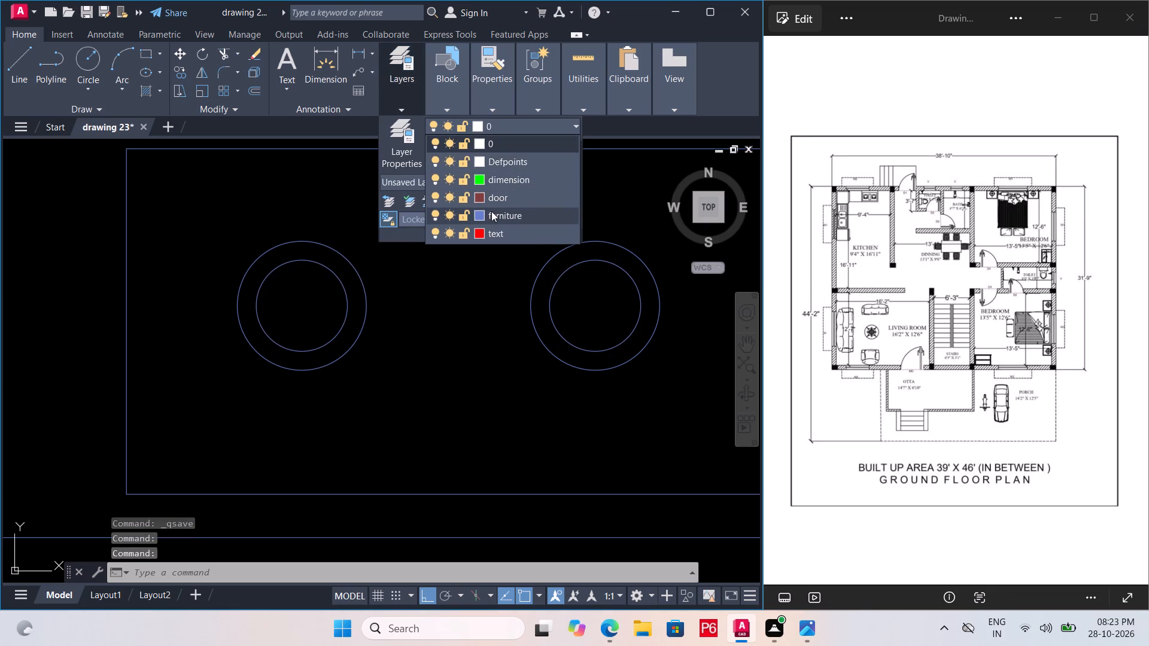
key(Escape)
key(ctrl+s)
key(ctrl+s)
key(ctrl+s)
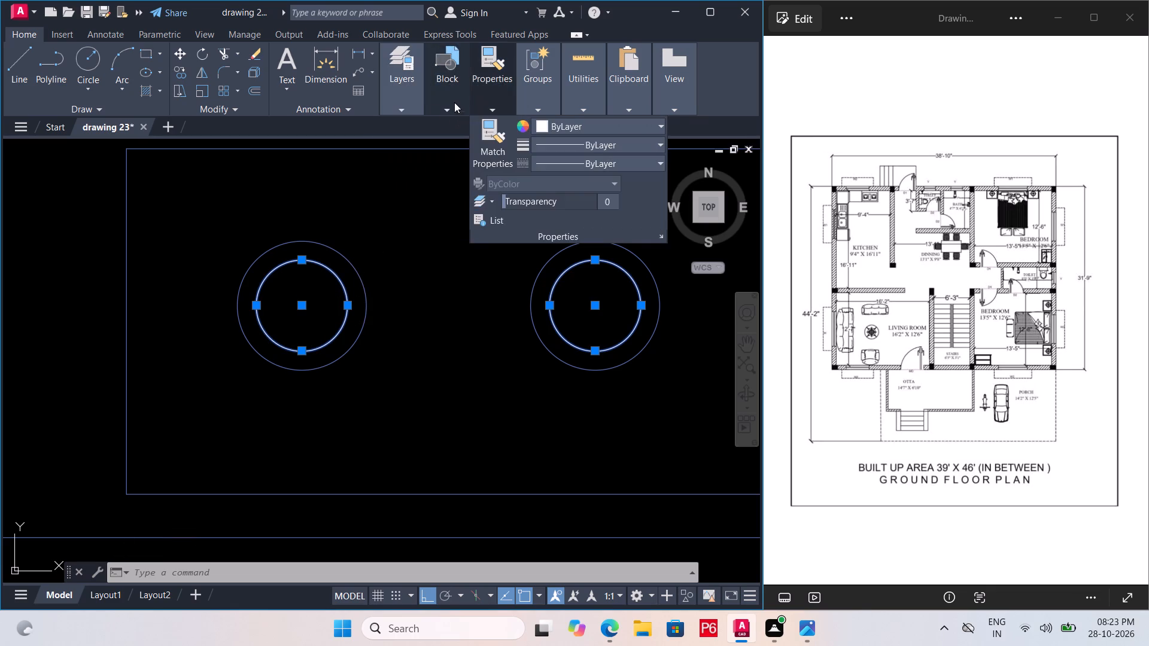
click(421, 105)
click(494, 126)
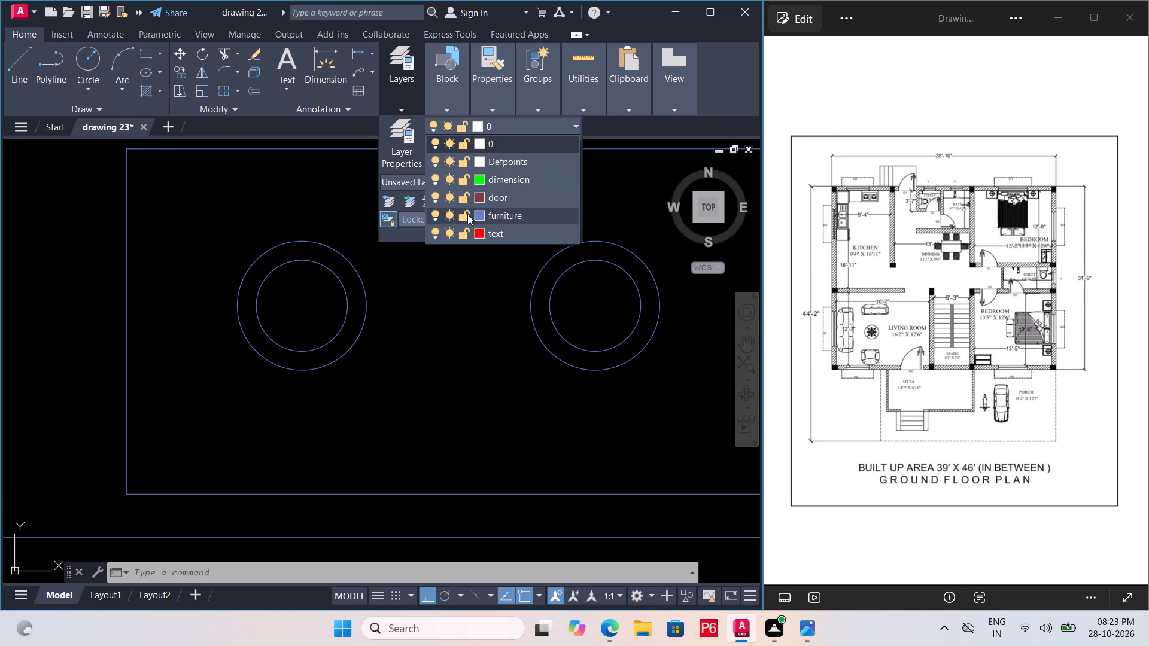
click(488, 215)
click(437, 278)
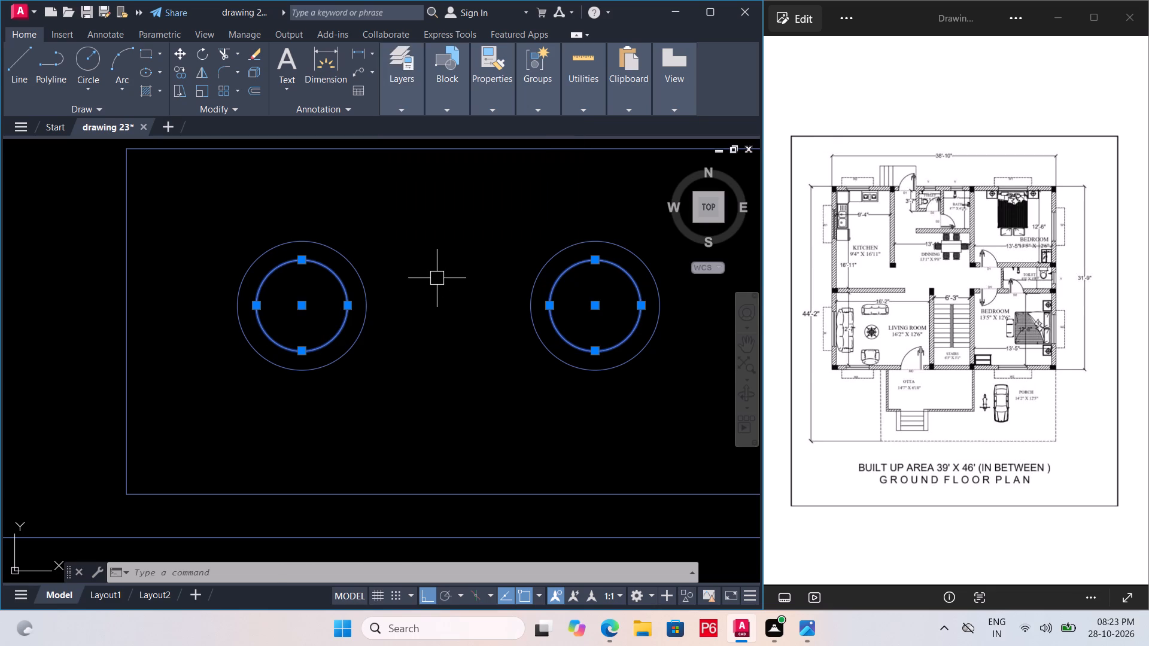
key(Escape)
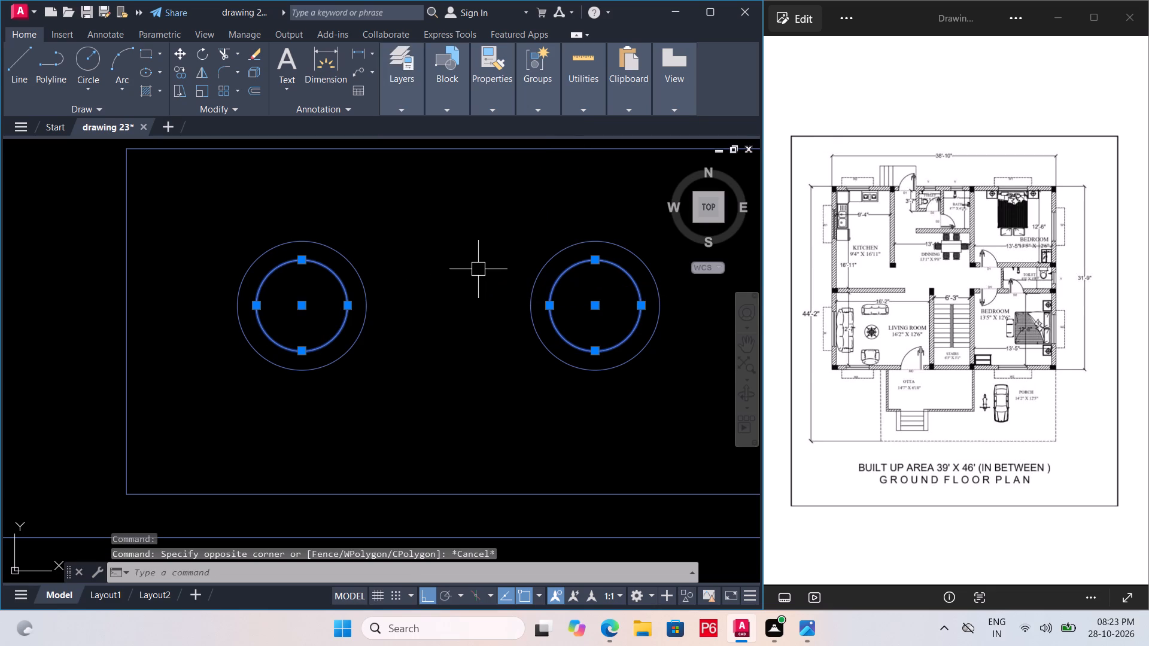
Save the drawing.
key(ctrl+s)
key(ctrl+s)
key(ctrl+s)
key(ctrl+s)
key(ctrl+s)
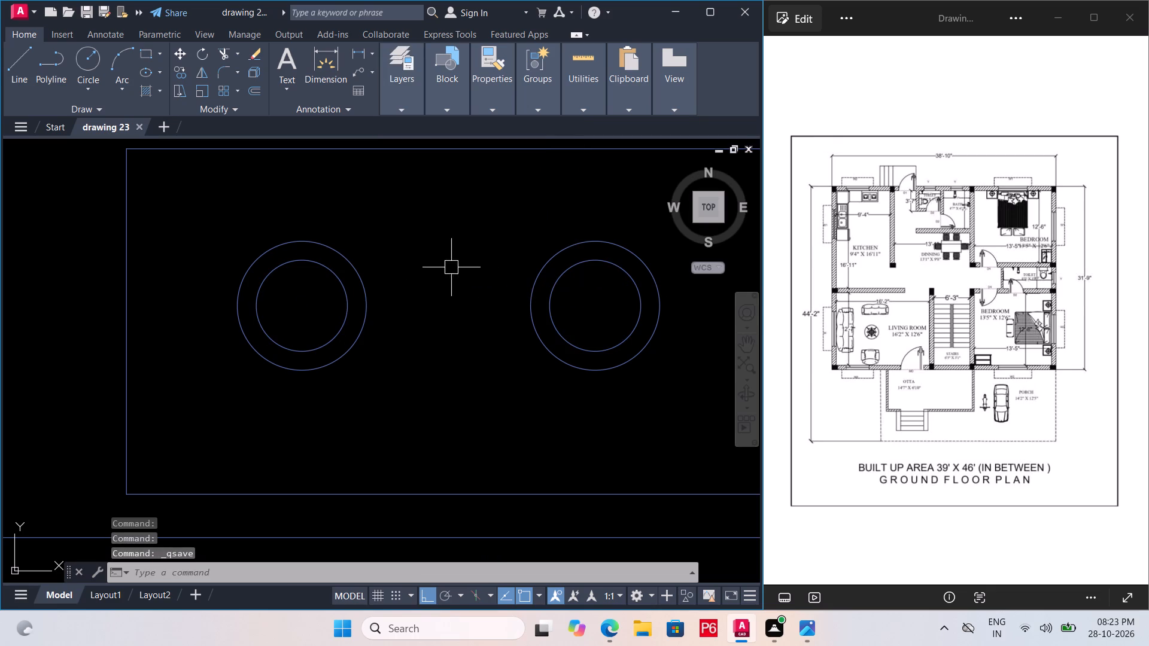
key(ctrl+s)
key(ctrl+s)
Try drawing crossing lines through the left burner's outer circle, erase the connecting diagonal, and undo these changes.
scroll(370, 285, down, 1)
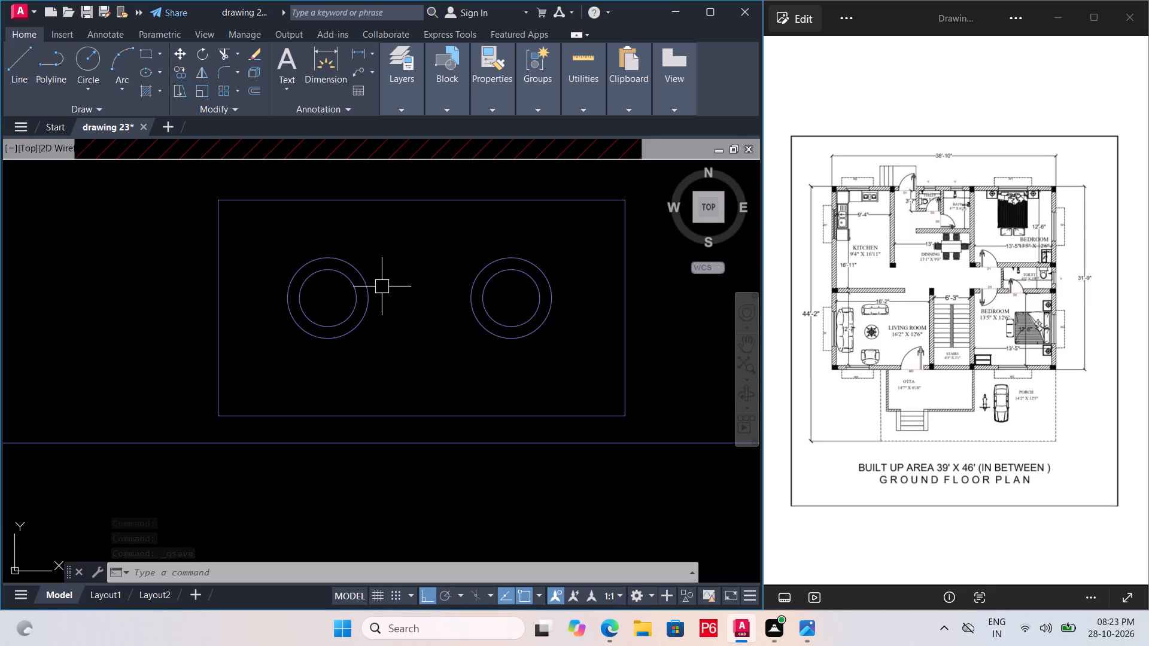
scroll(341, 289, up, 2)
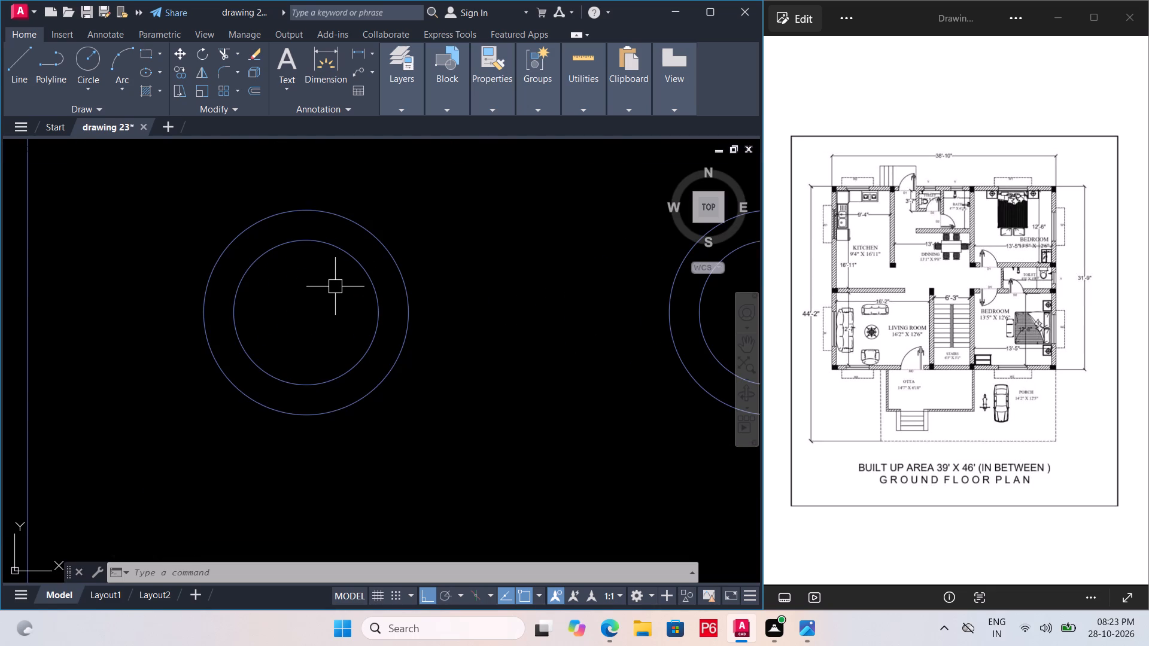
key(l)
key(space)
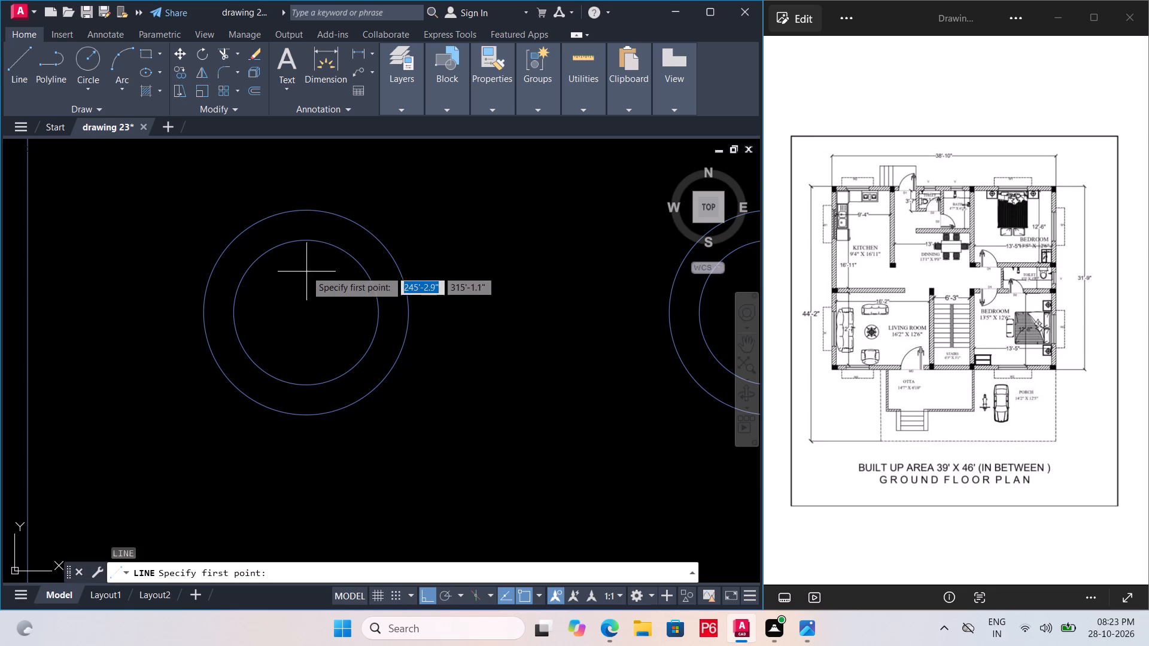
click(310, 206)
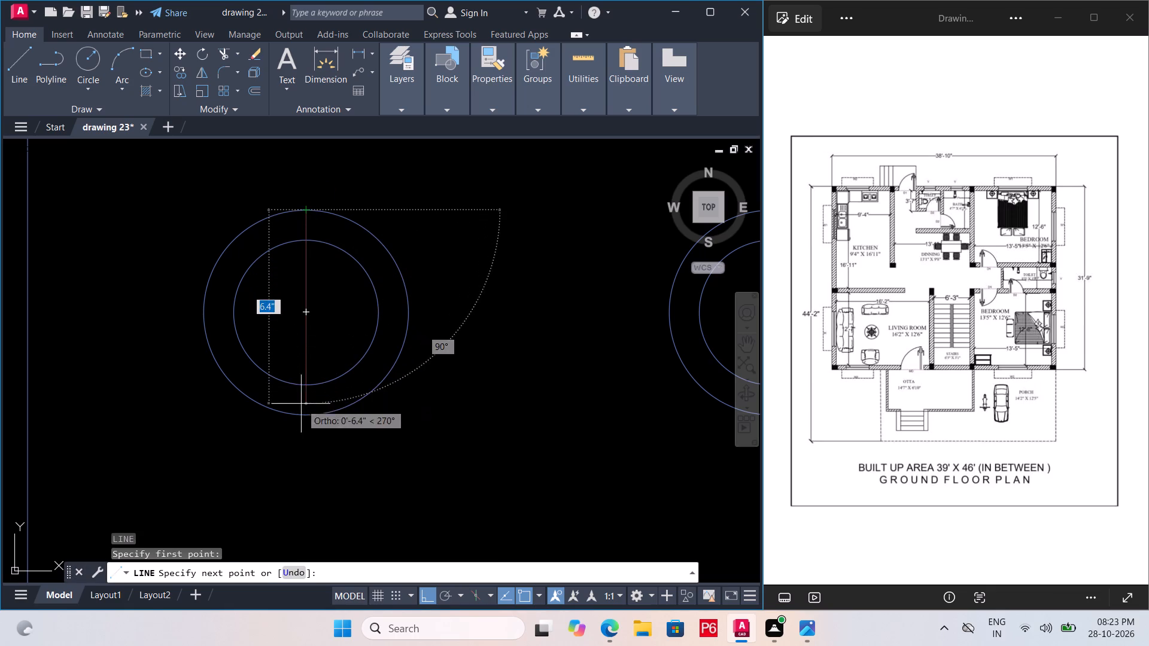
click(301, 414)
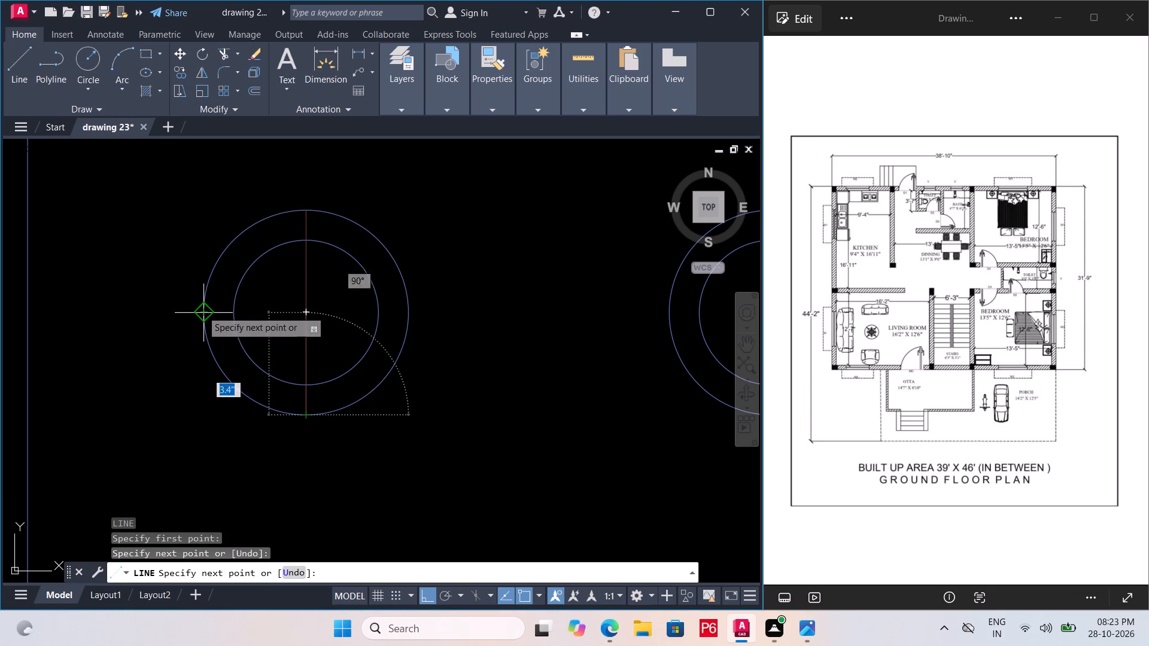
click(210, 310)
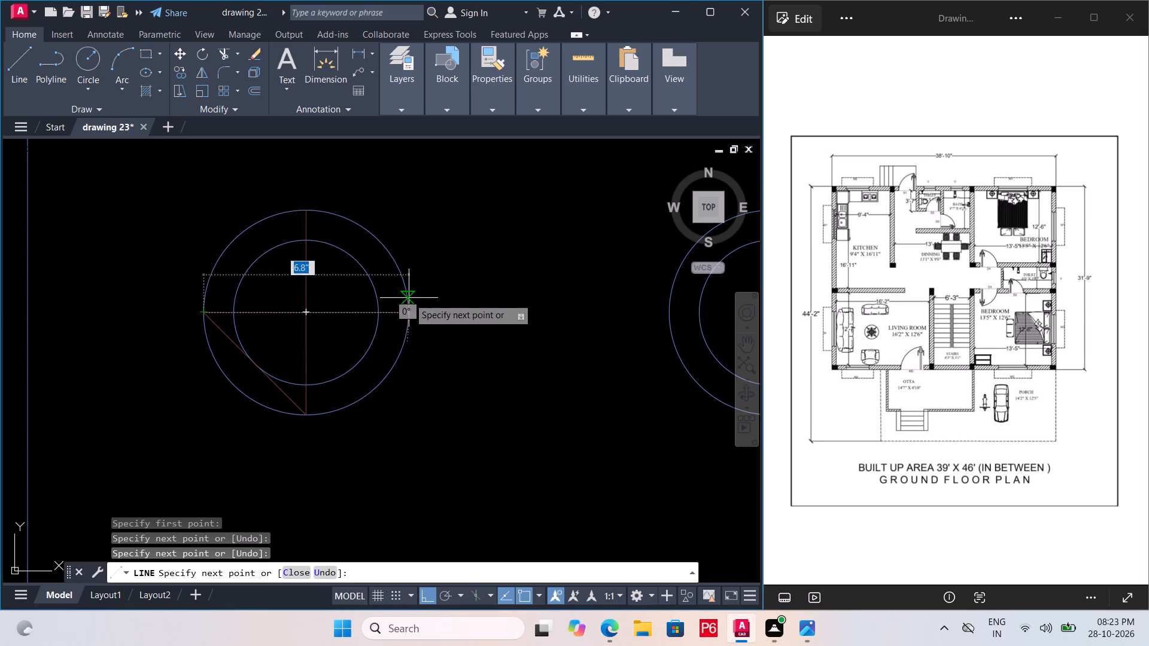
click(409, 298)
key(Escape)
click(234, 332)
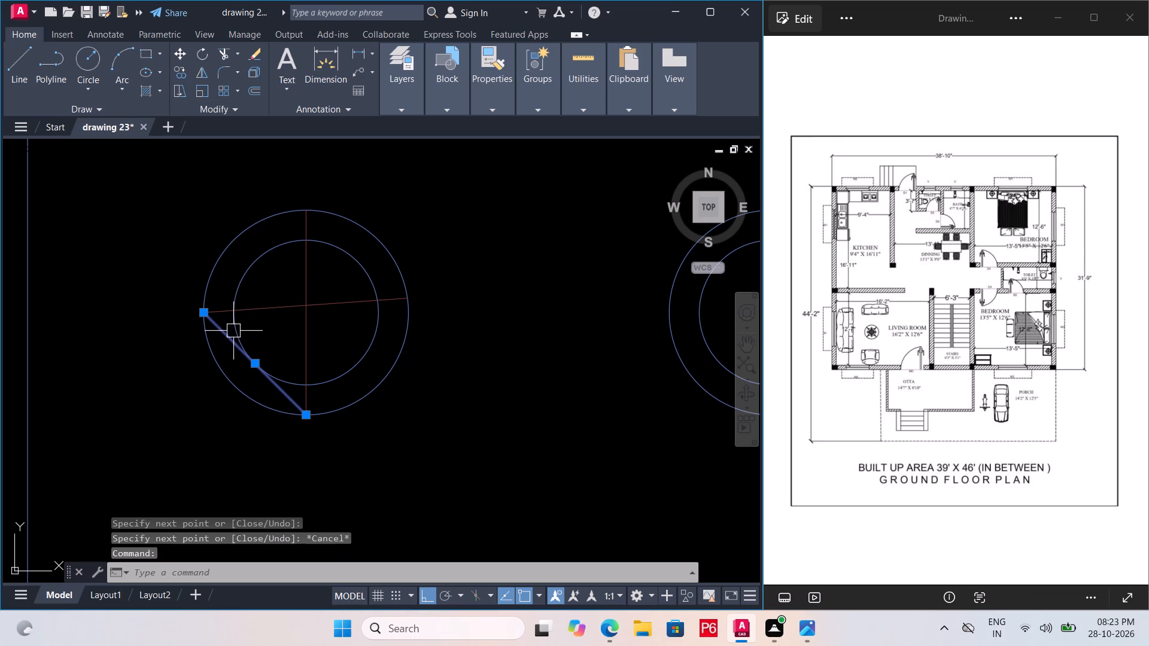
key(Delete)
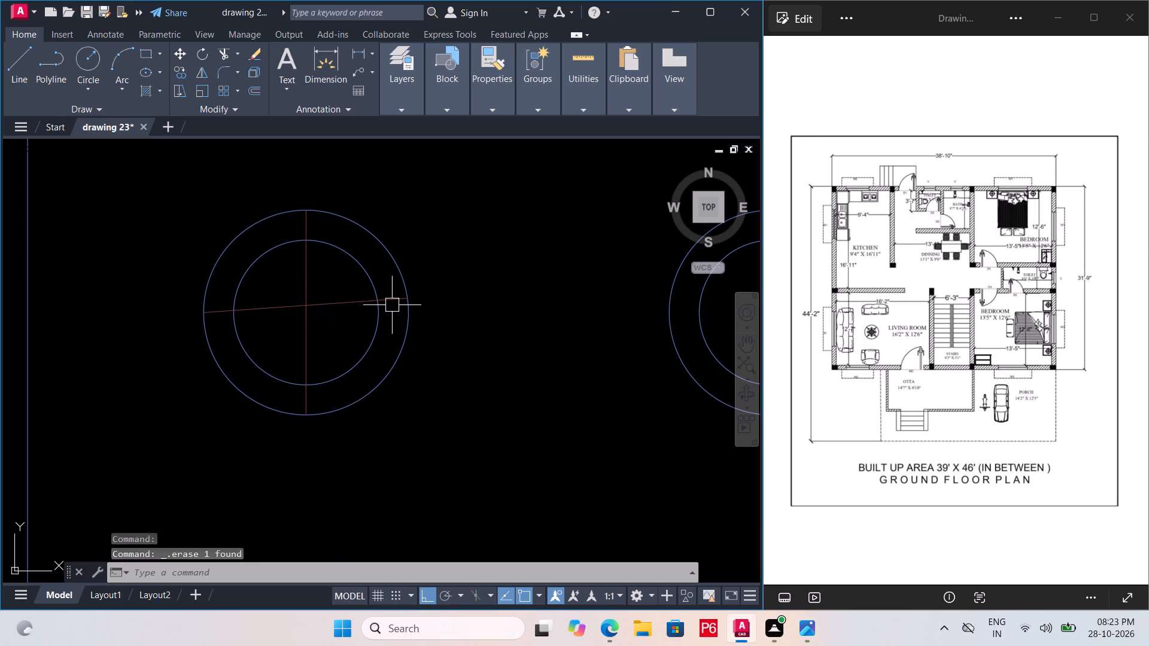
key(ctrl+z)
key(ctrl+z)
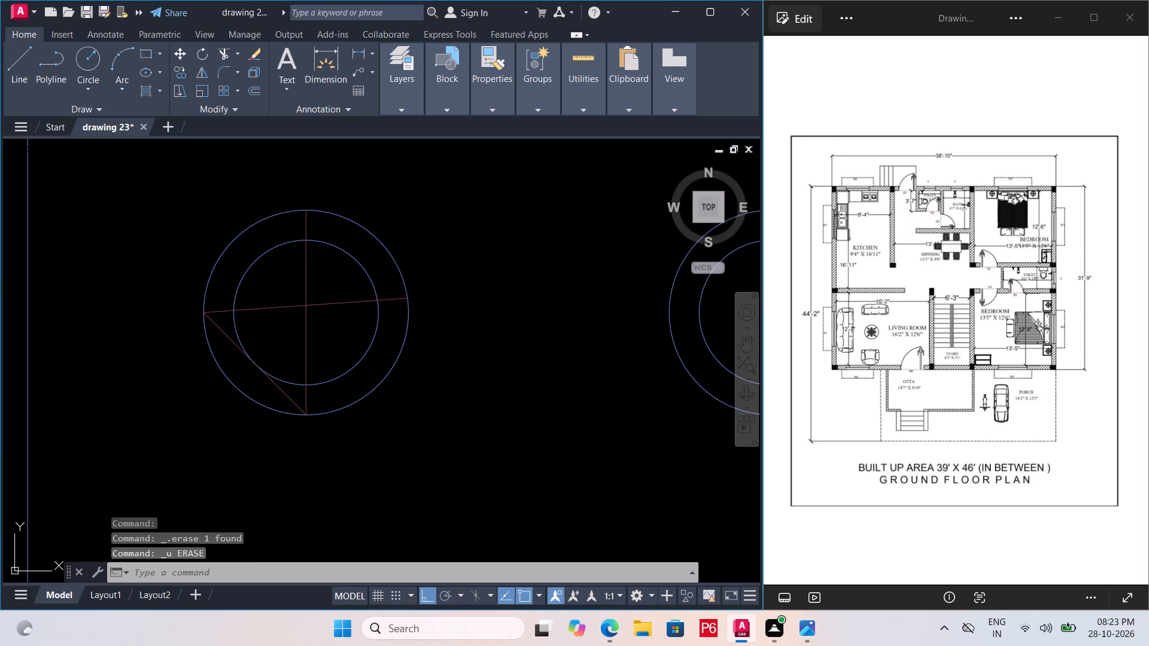
With ortho off, draw vertical and horizontal diameters across the left burner's outer circle, erase the connecting diagonal, and save the drawing.
key(l)
key(space)
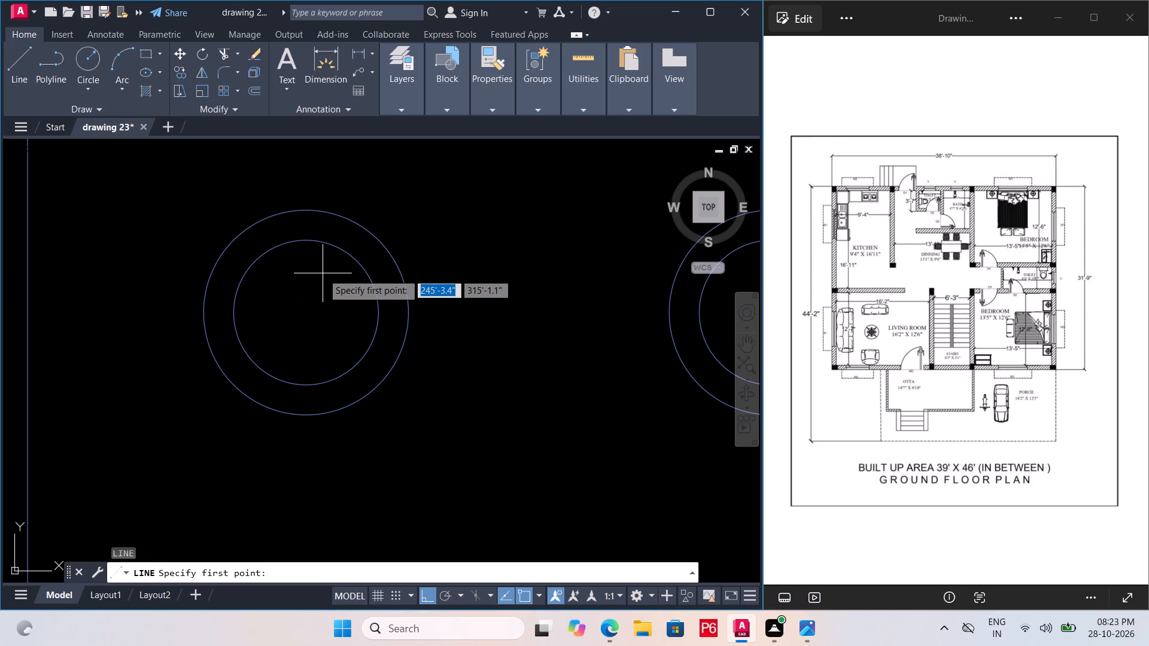
key(F8)
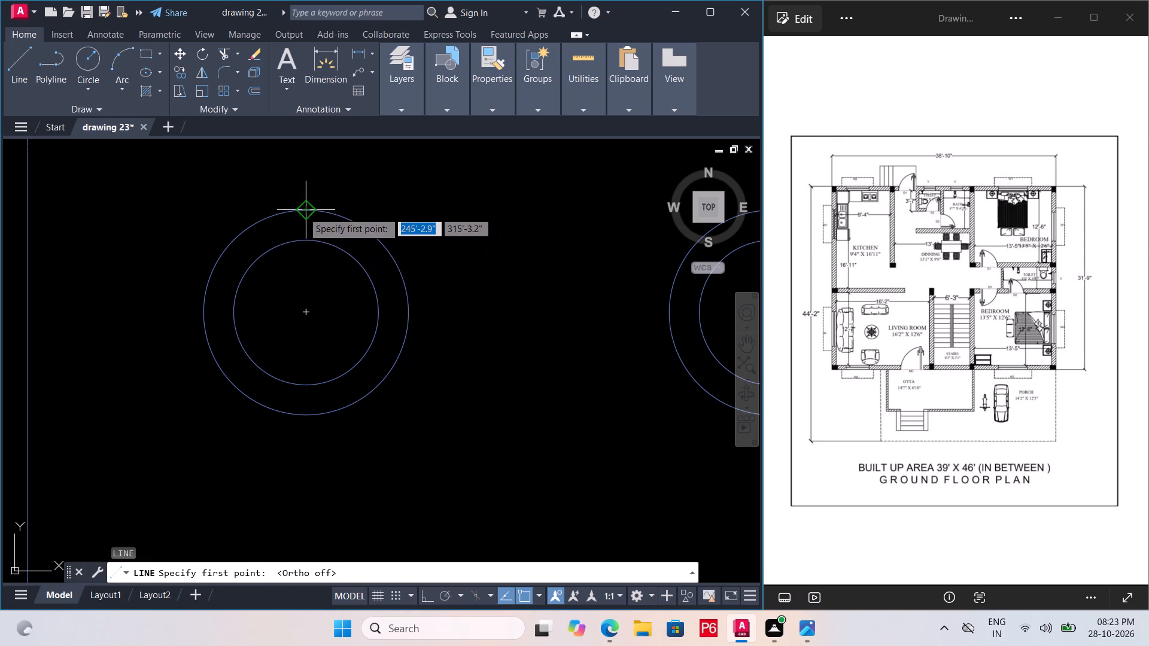
click(303, 211)
click(306, 414)
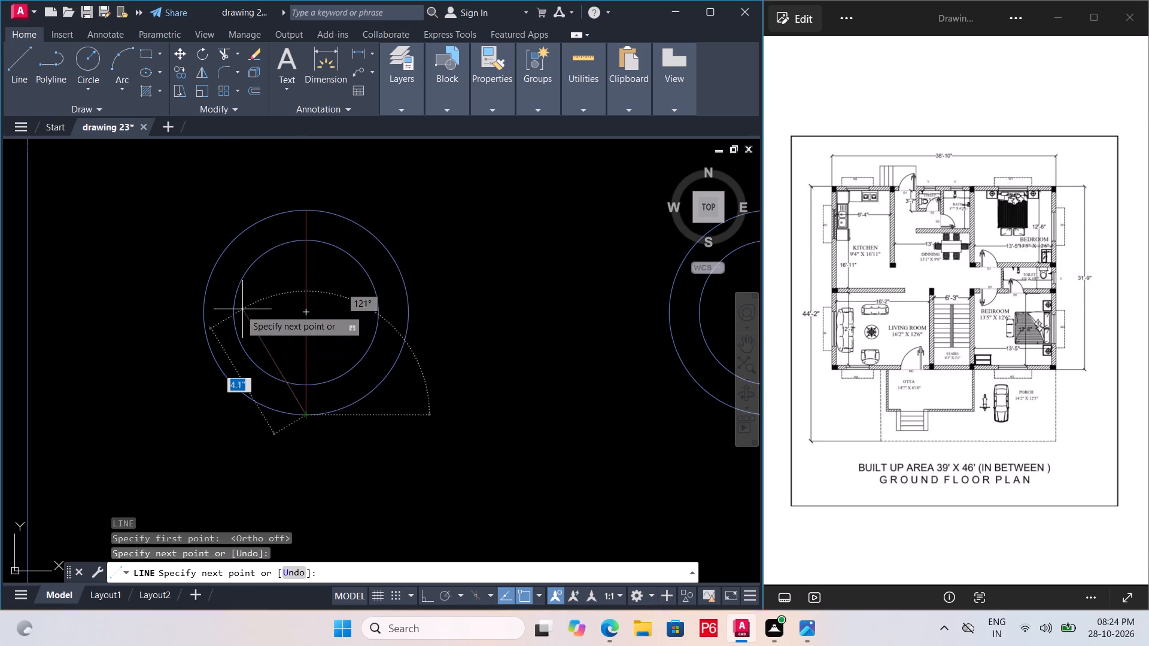
drag(202, 306, 208, 306)
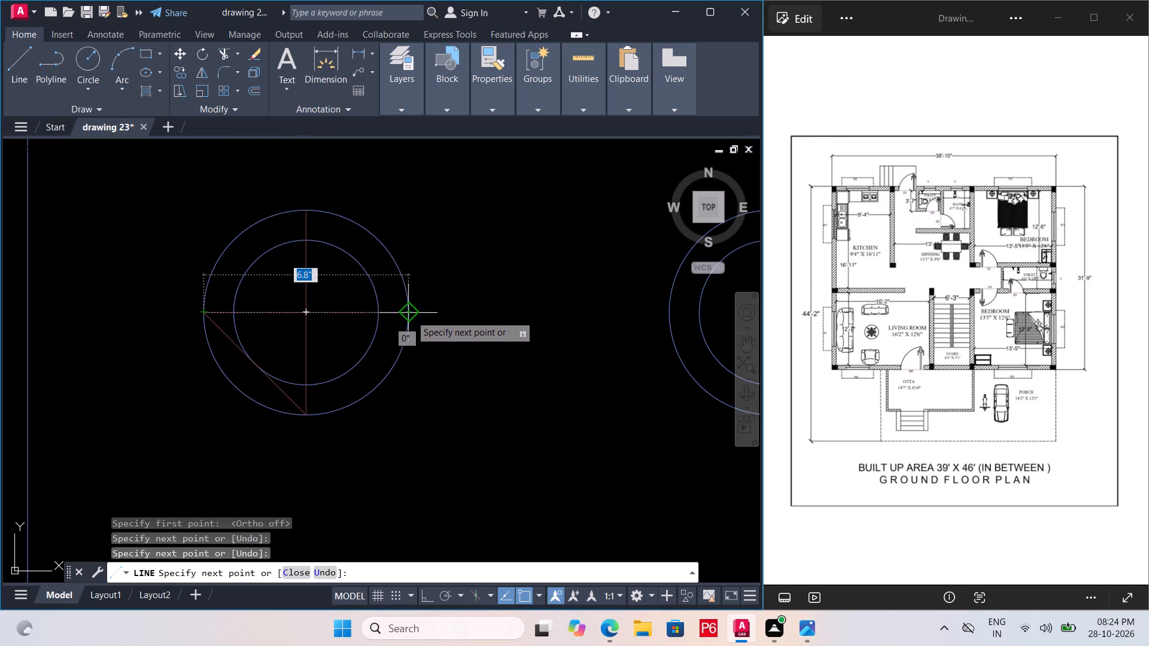
click(411, 315)
key(Escape)
click(224, 336)
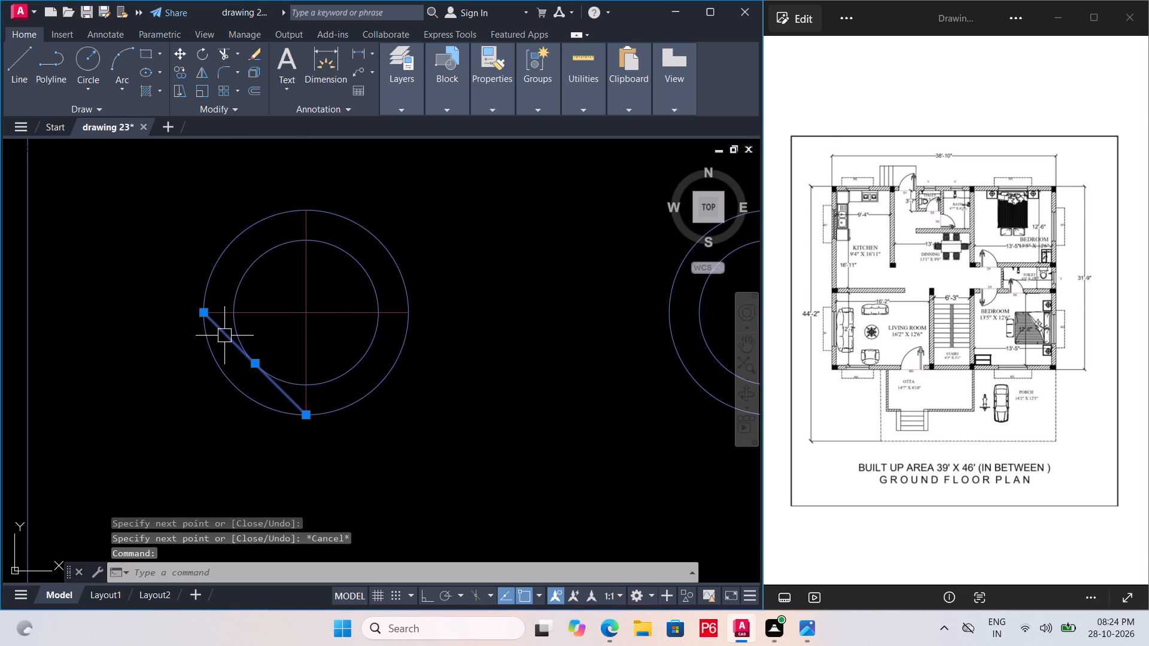
key(Delete)
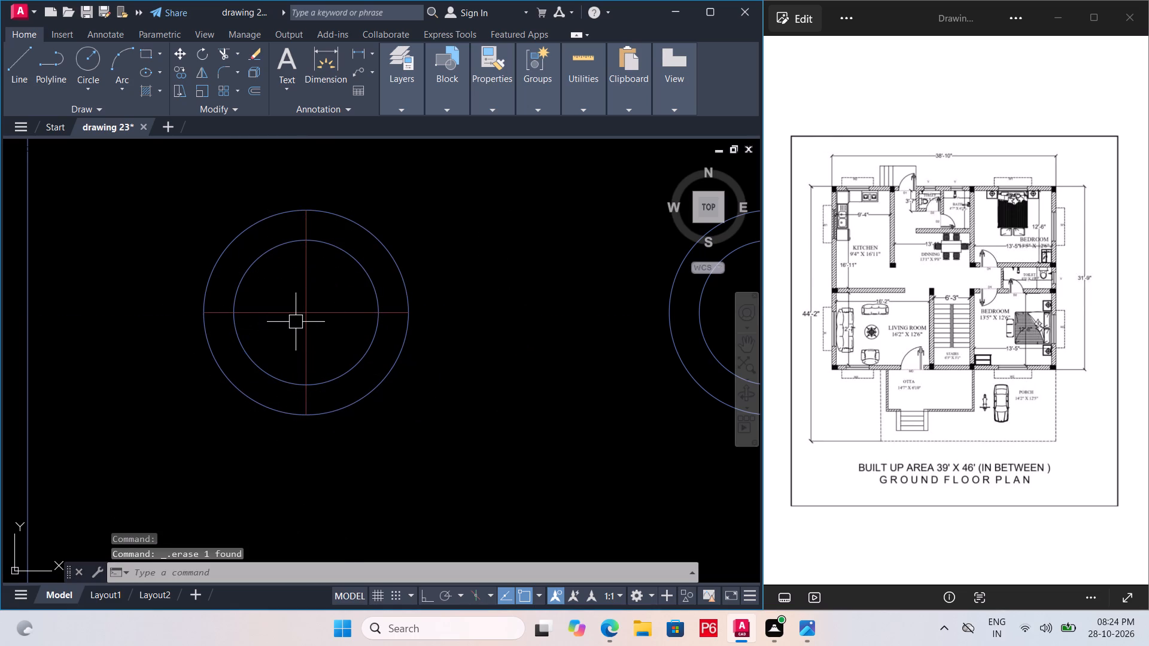
key(ctrl+s)
key(ctrl+s)
key(ctrl+s)
key(ctrl+s)
Trim the crossing lines inside the left burner's inner circle, leaving four short ticks between the rings, and save the drawing.
key(t)
key(r)
key(space)
key(space)
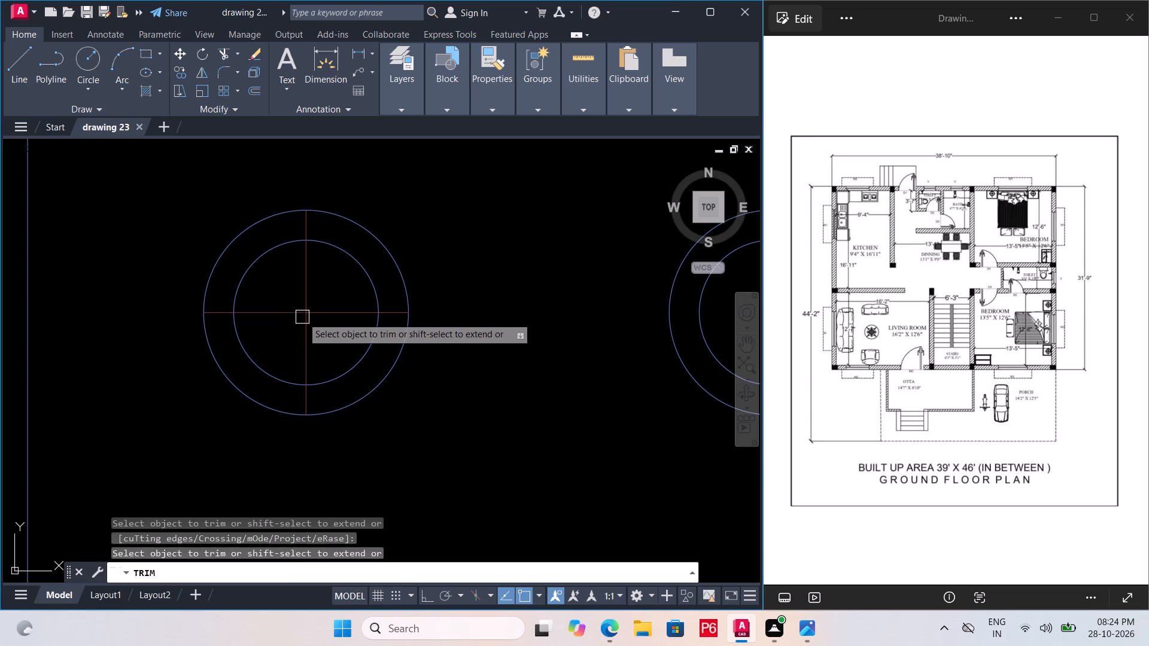
click(302, 316)
click(307, 313)
click(303, 306)
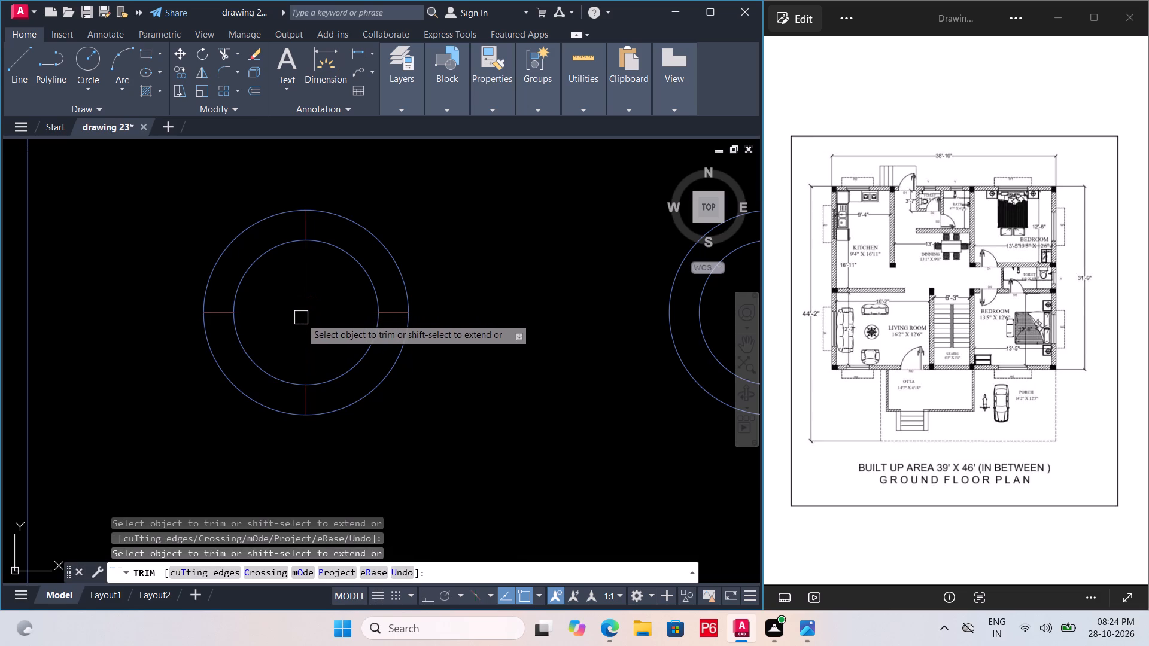
key(Escape)
key(ctrl+s)
key(ctrl+s)
key(ctrl+s)
key(ctrl+s)
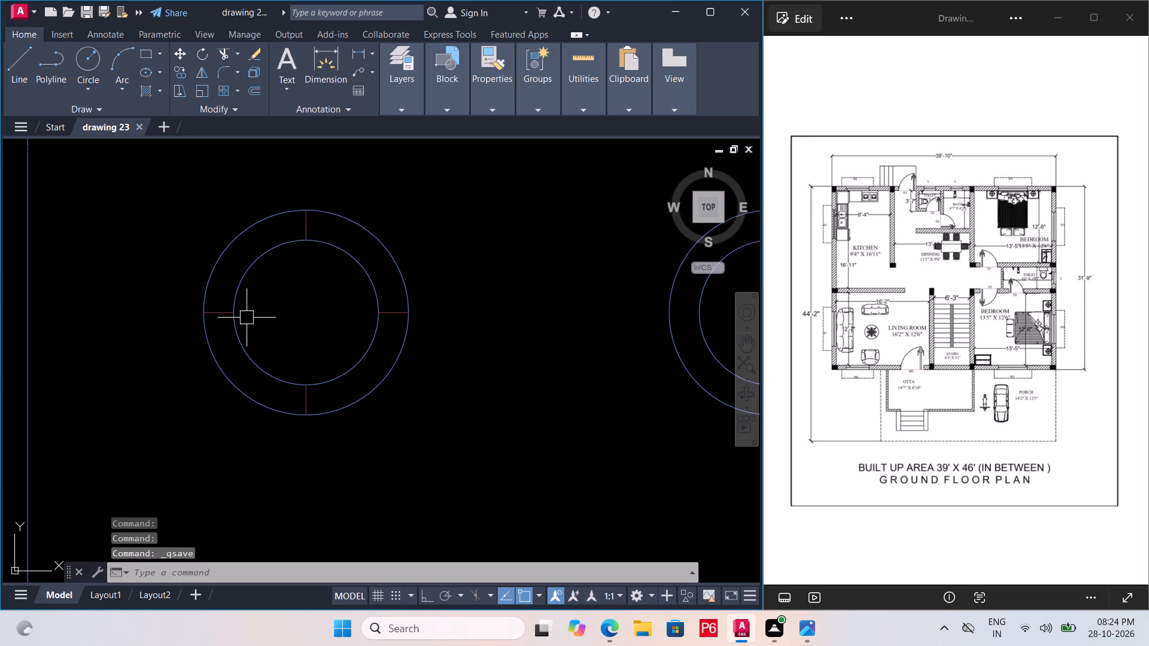
Move the left burner's four tick lines to the furniture layer and save the drawing.
click(226, 313)
click(303, 228)
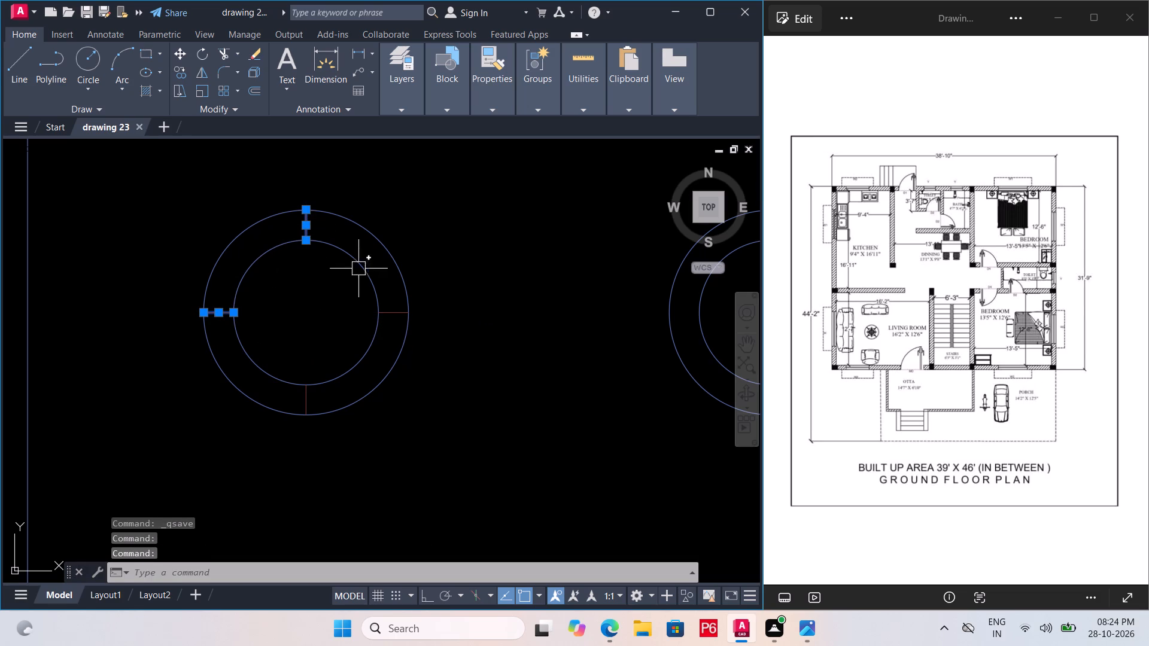
click(391, 313)
click(312, 400)
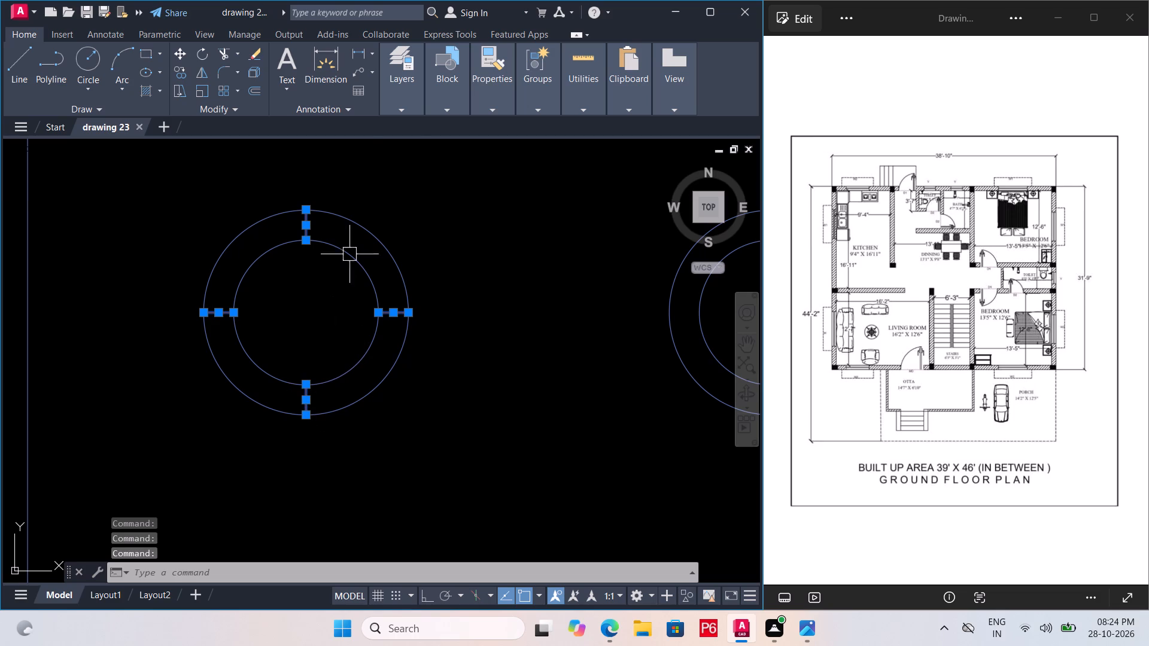
drag(409, 105, 418, 105)
click(405, 117)
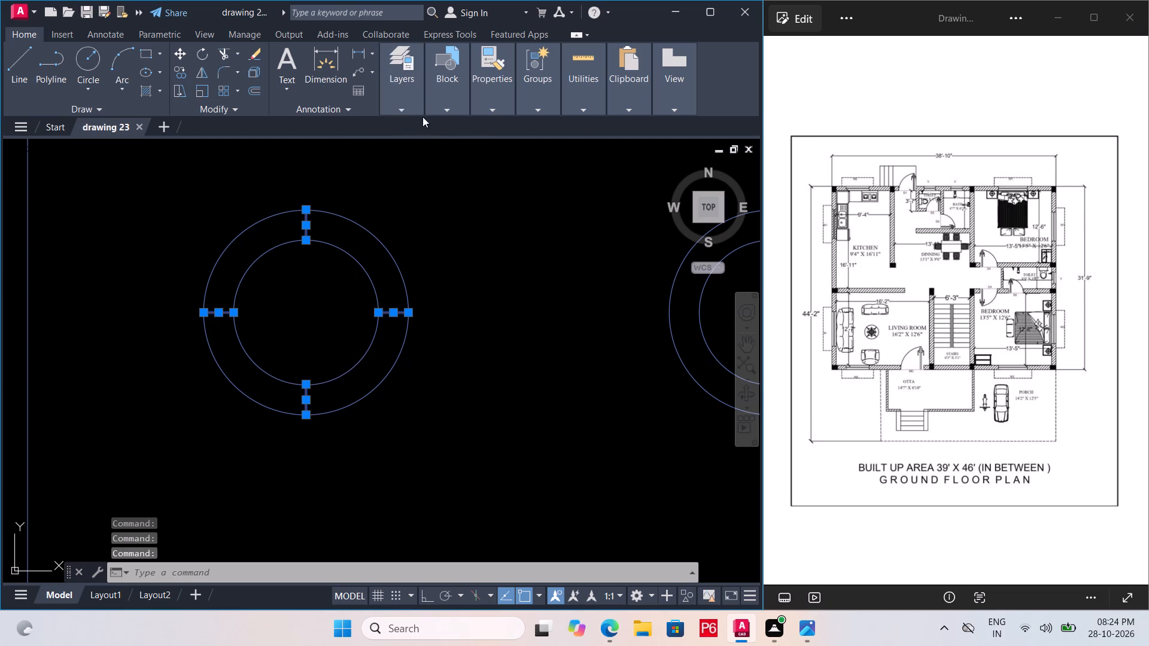
click(417, 112)
click(518, 129)
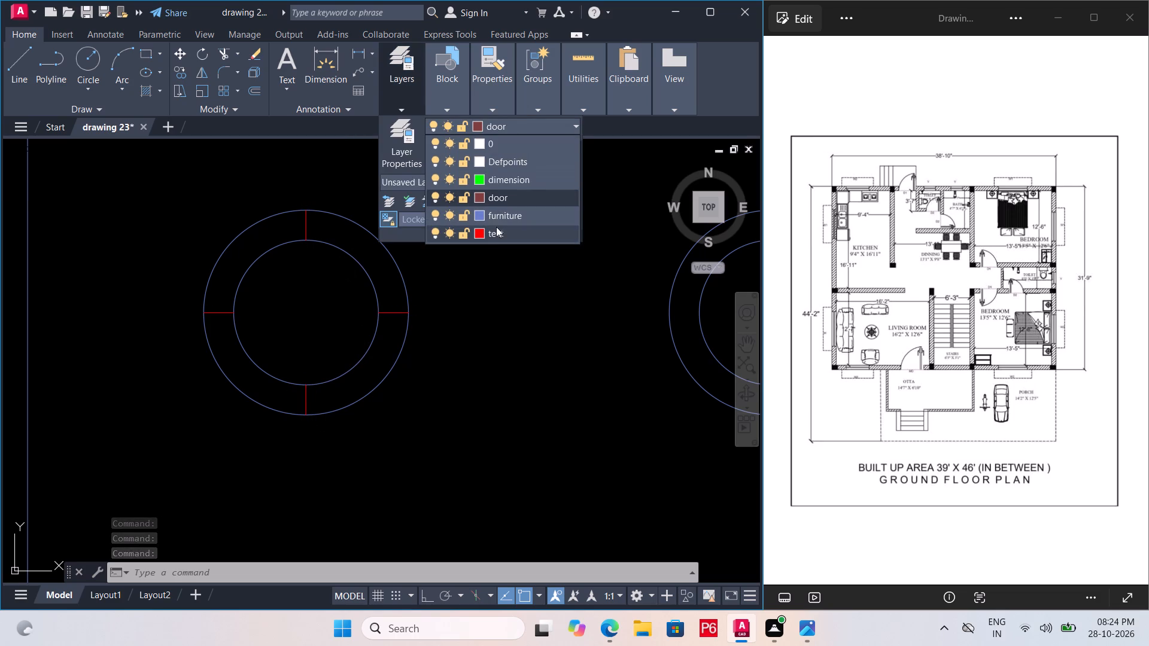
click(503, 217)
key(Escape)
scroll(304, 319, down, 2)
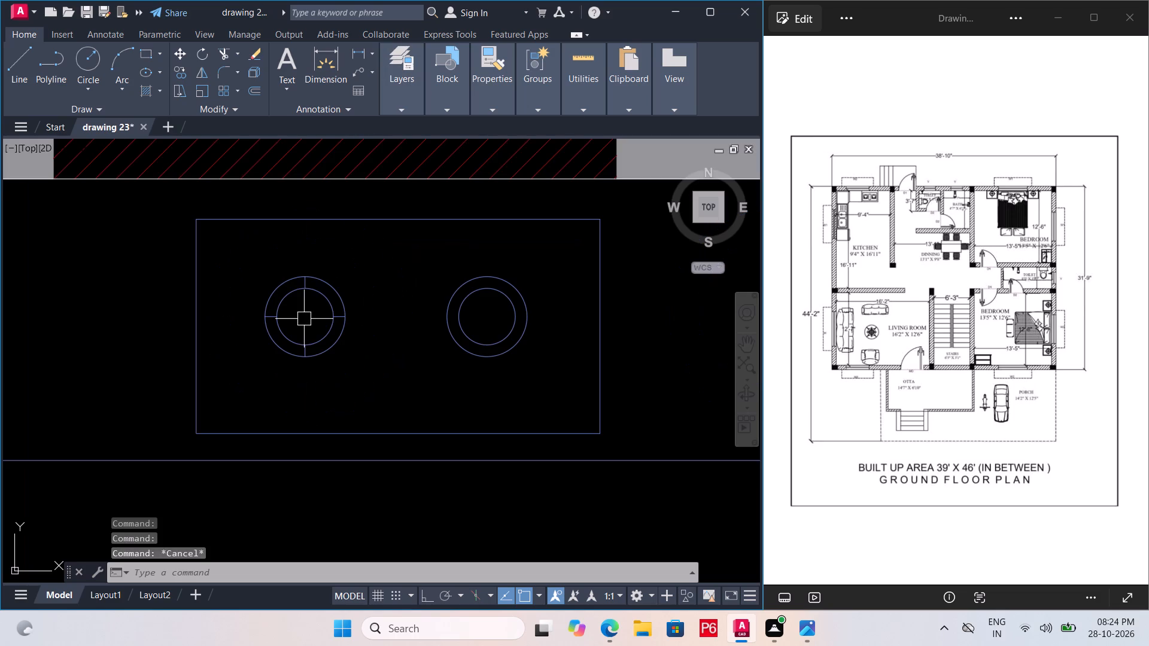
key(ctrl+s)
key(ctrl+s)
key(ctrl+s)
key(ctrl+s)
key(ctrl+s)
Draw horizontal and vertical diameters across the right burner's outer circle as two separate lines.
scroll(513, 349, up, 2)
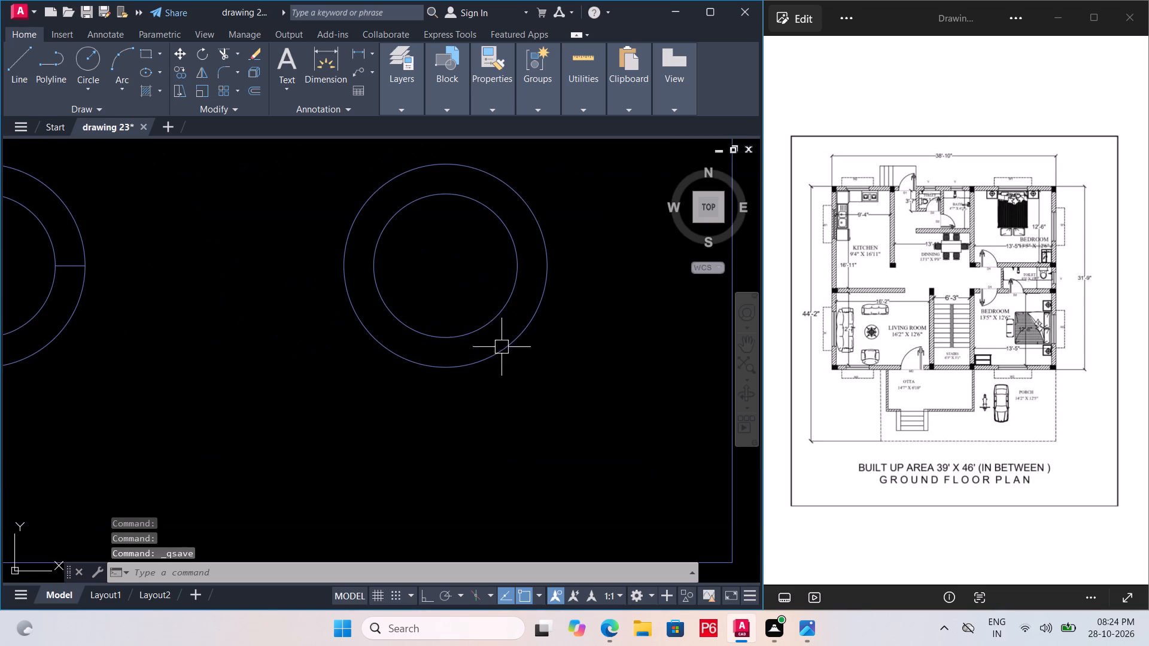
key(l)
key(space)
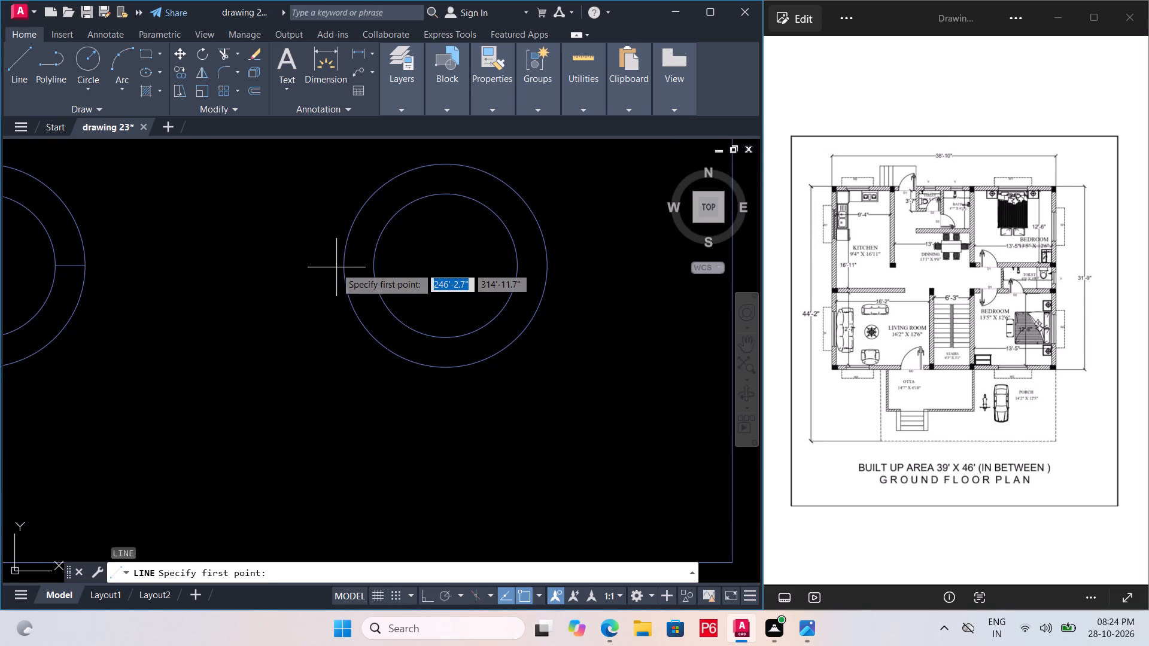
click(341, 268)
click(545, 261)
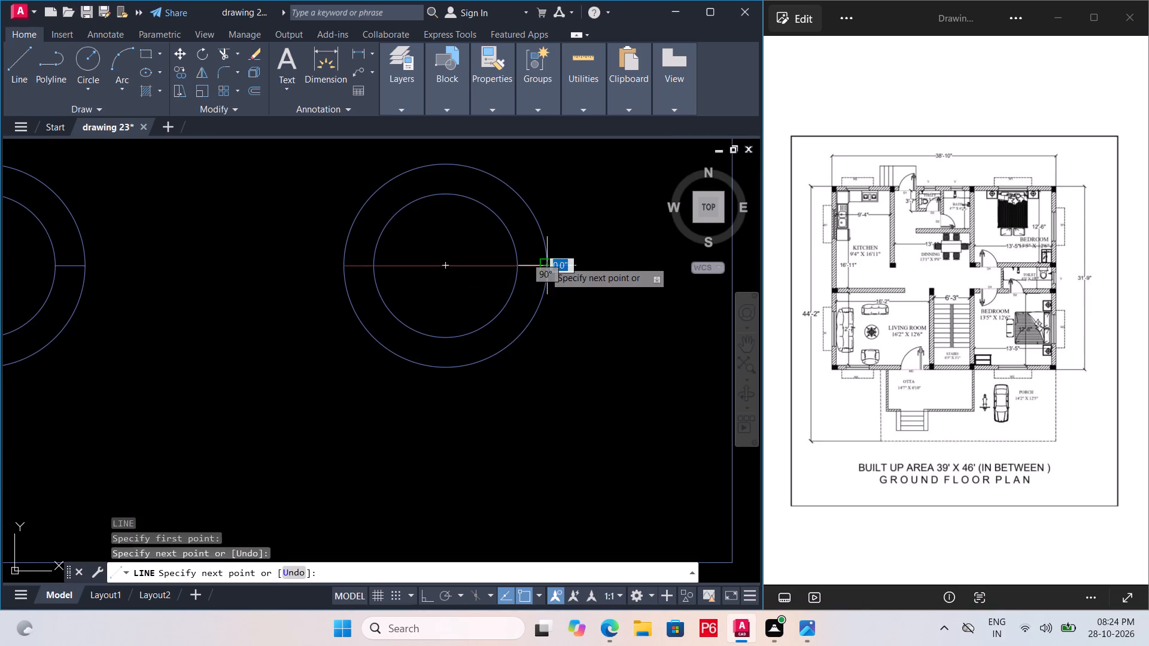
key(space)
key(space)
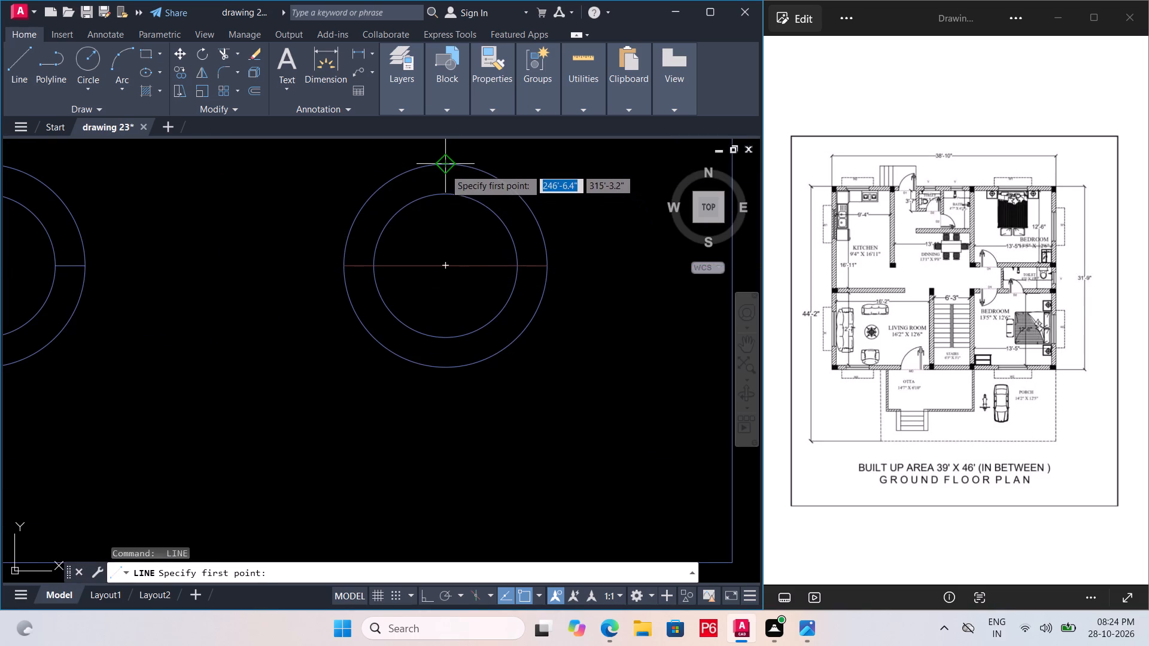
click(445, 169)
click(445, 373)
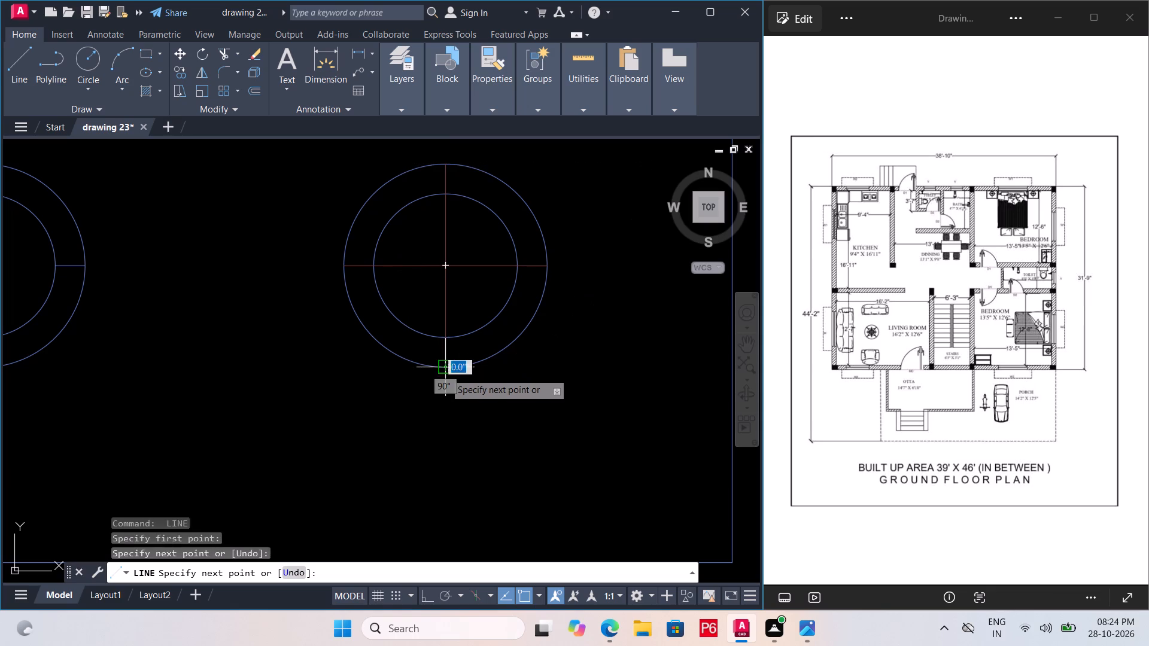
key(Escape)
Trim the crossing lines inside the right burner's inner circle, leaving four short ticks between the rings, and save the drawing.
text(TR)
key(space)
key(space)
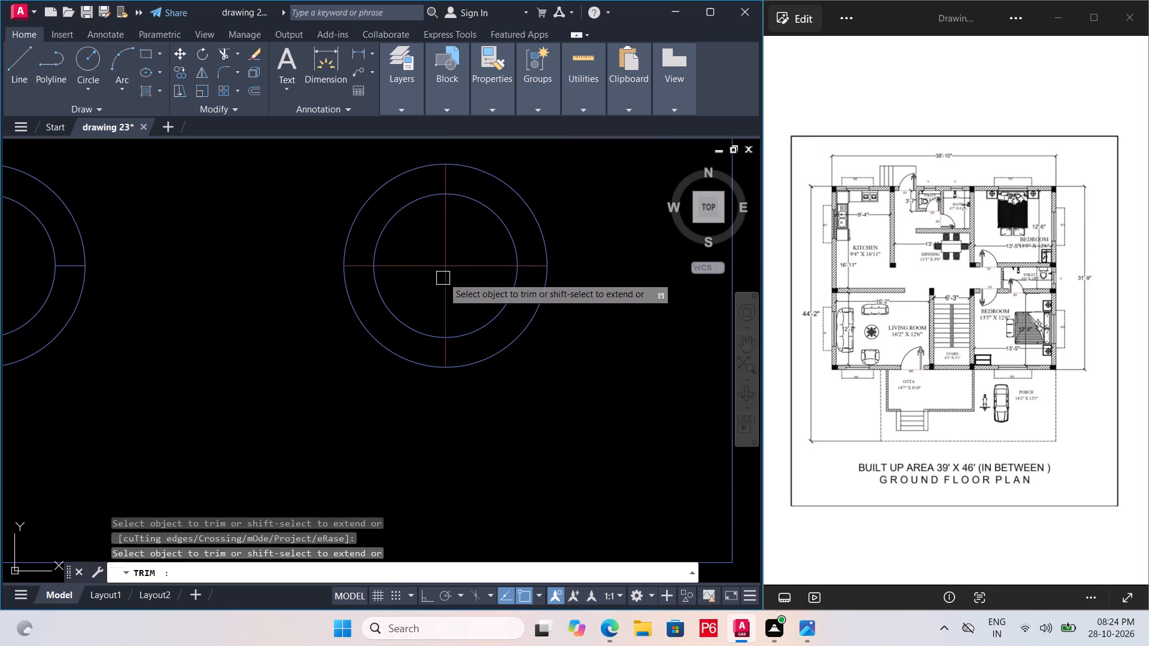
click(443, 268)
click(455, 264)
click(443, 264)
click(436, 264)
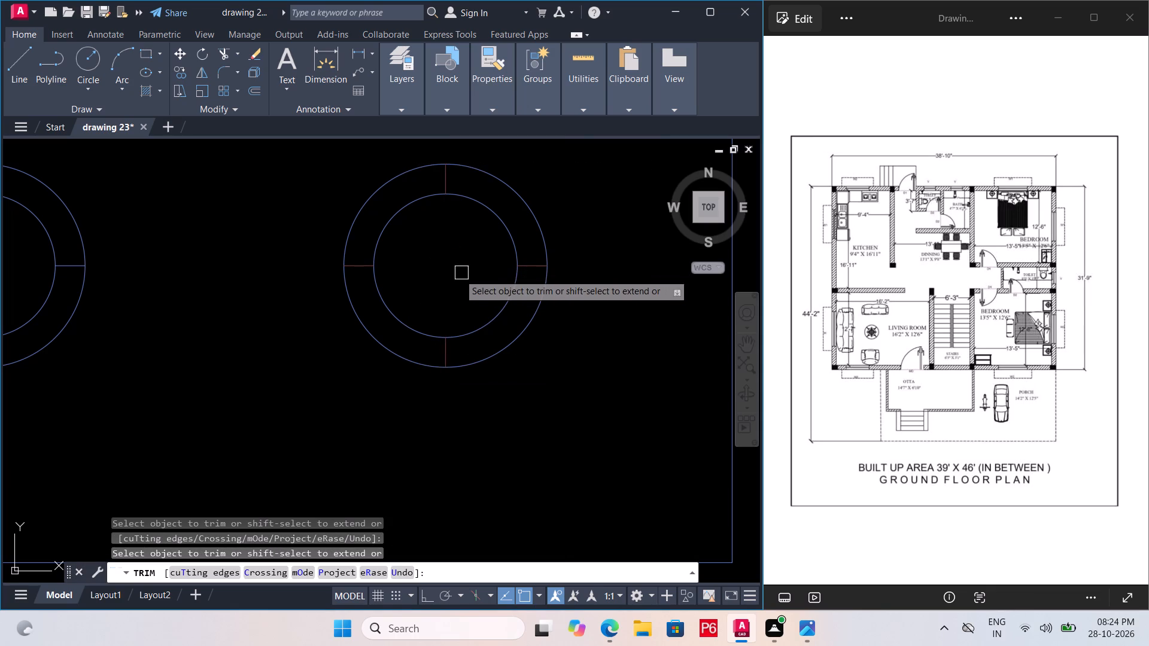
key(ctrl+s)
key(ctrl+s)
key(ctrl+s)
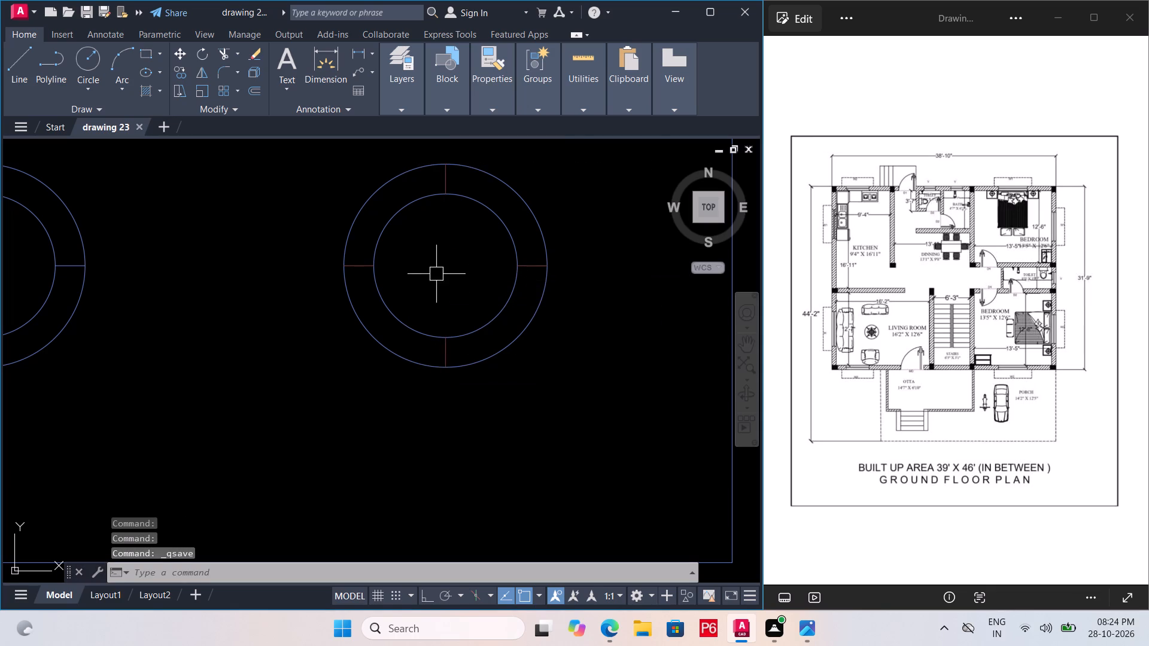
key(ctrl+s)
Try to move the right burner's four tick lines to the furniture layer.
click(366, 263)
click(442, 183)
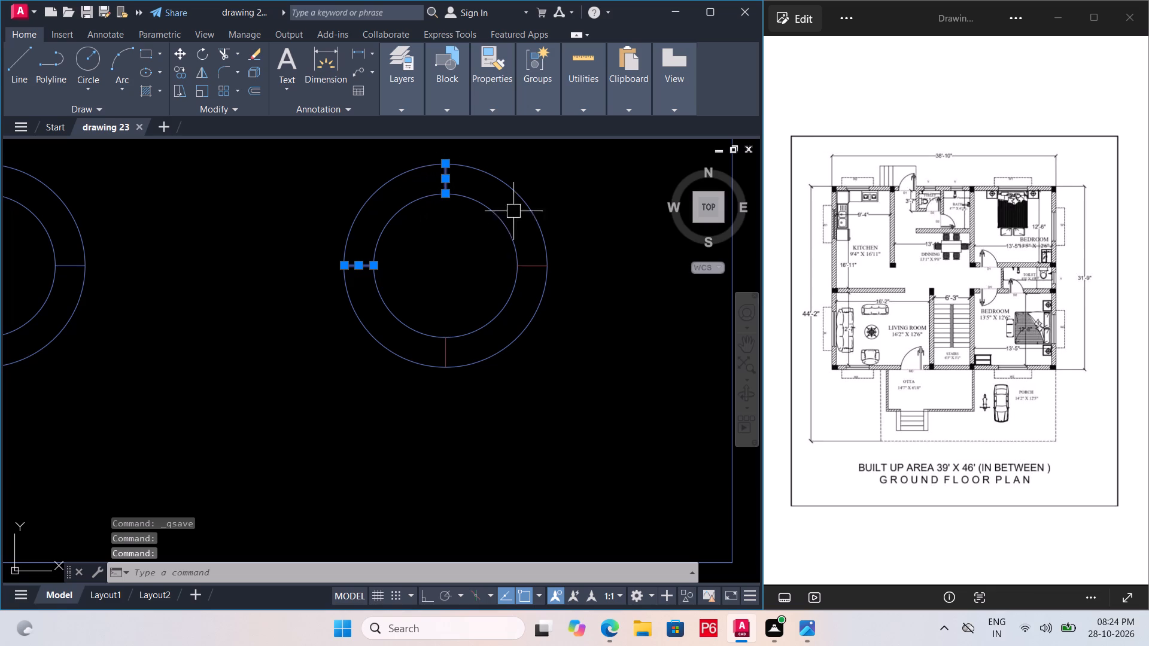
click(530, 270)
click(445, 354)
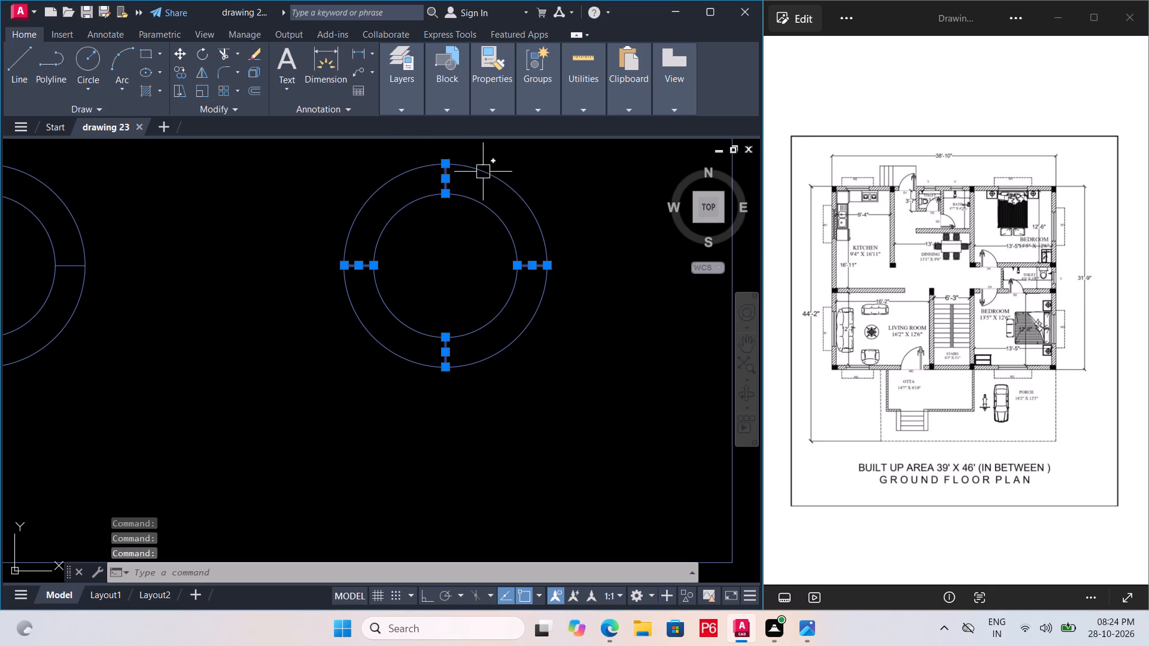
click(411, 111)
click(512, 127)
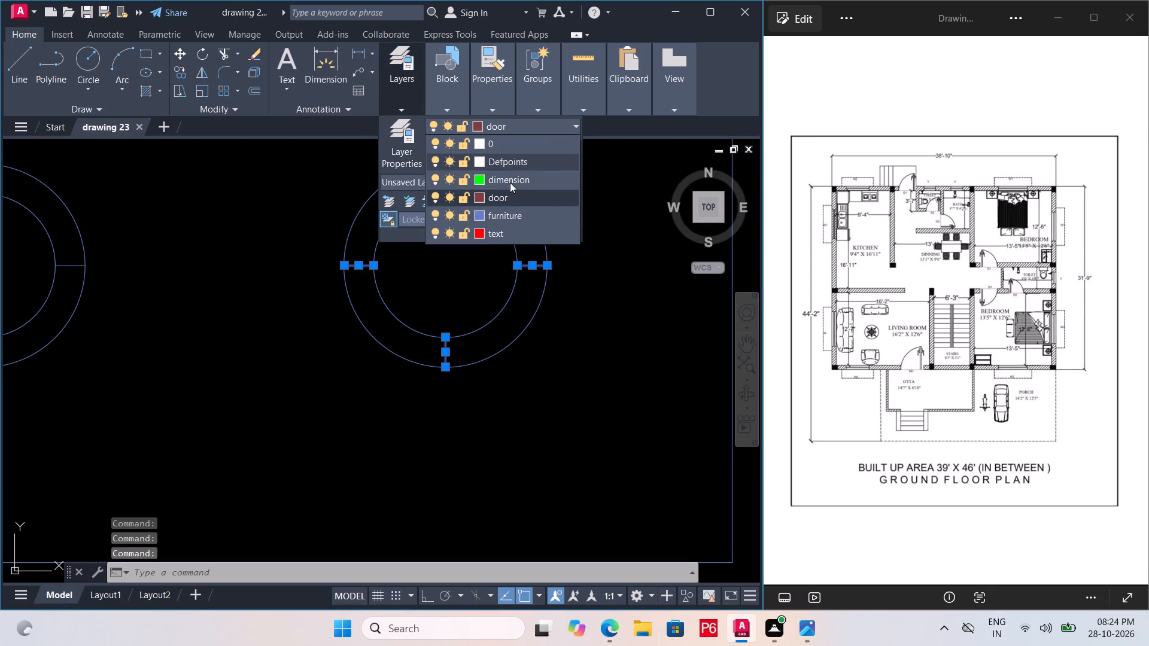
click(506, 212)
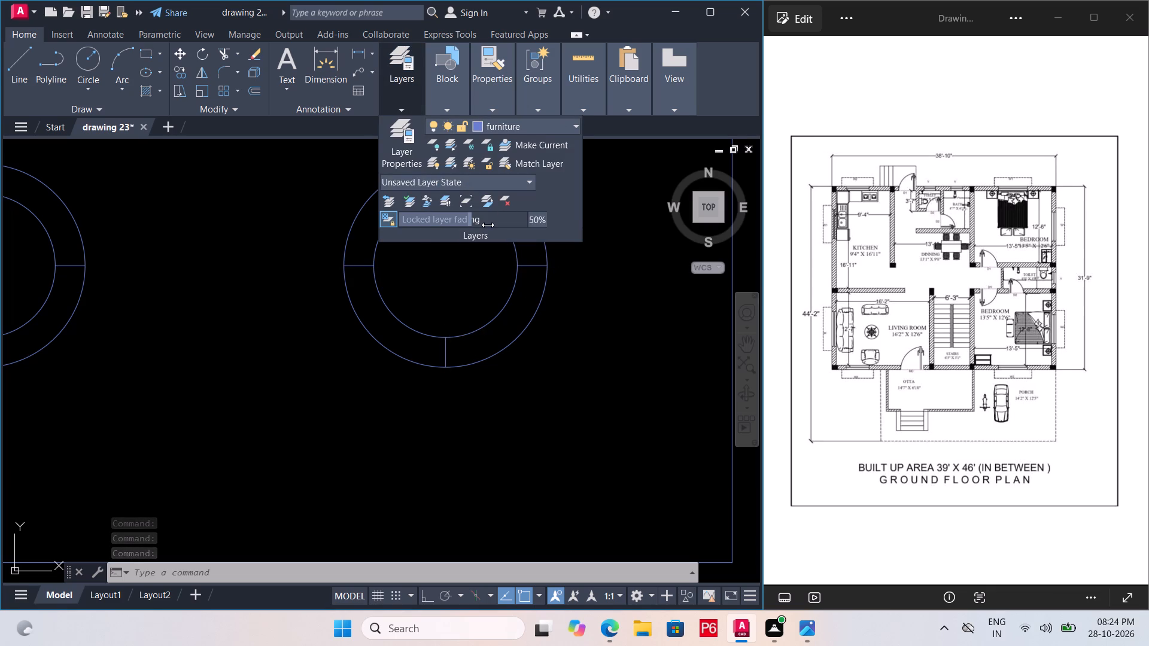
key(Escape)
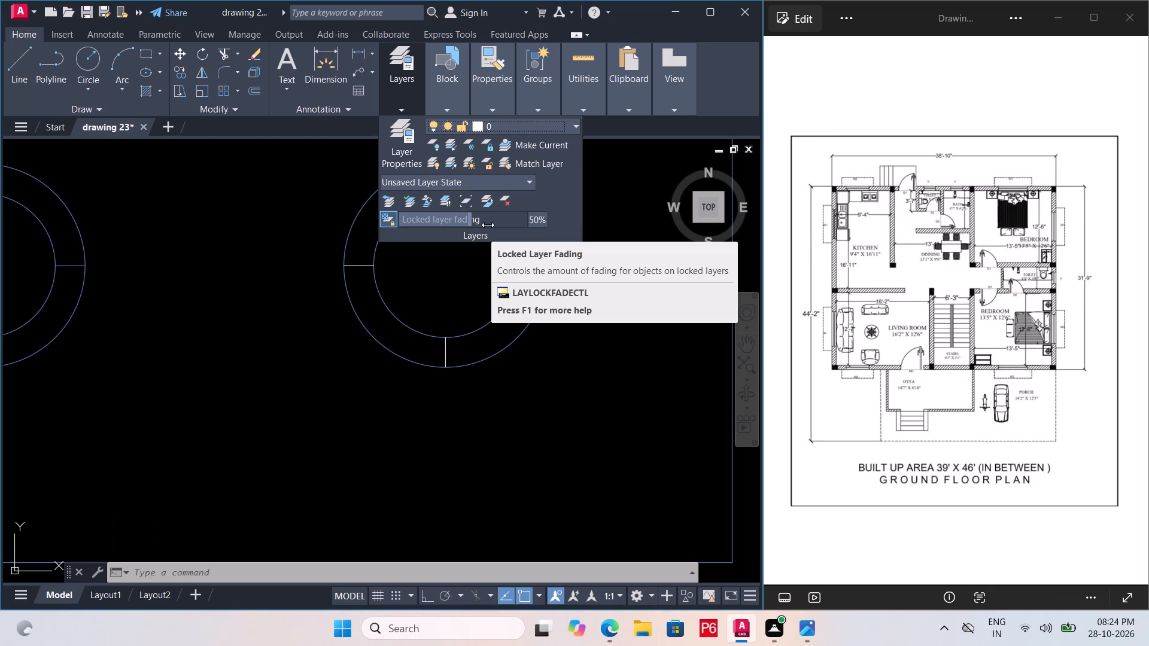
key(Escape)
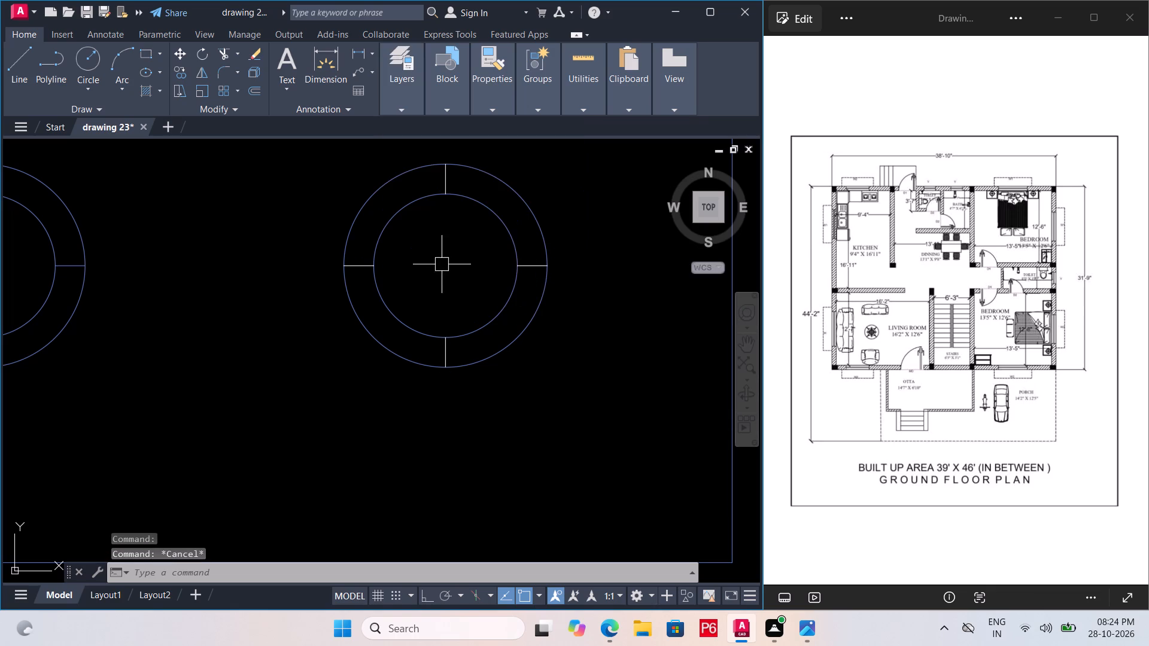
Reselect the right burner's four tick lines, assign them to the furniture layer, and save the drawing.
click(447, 178)
click(361, 267)
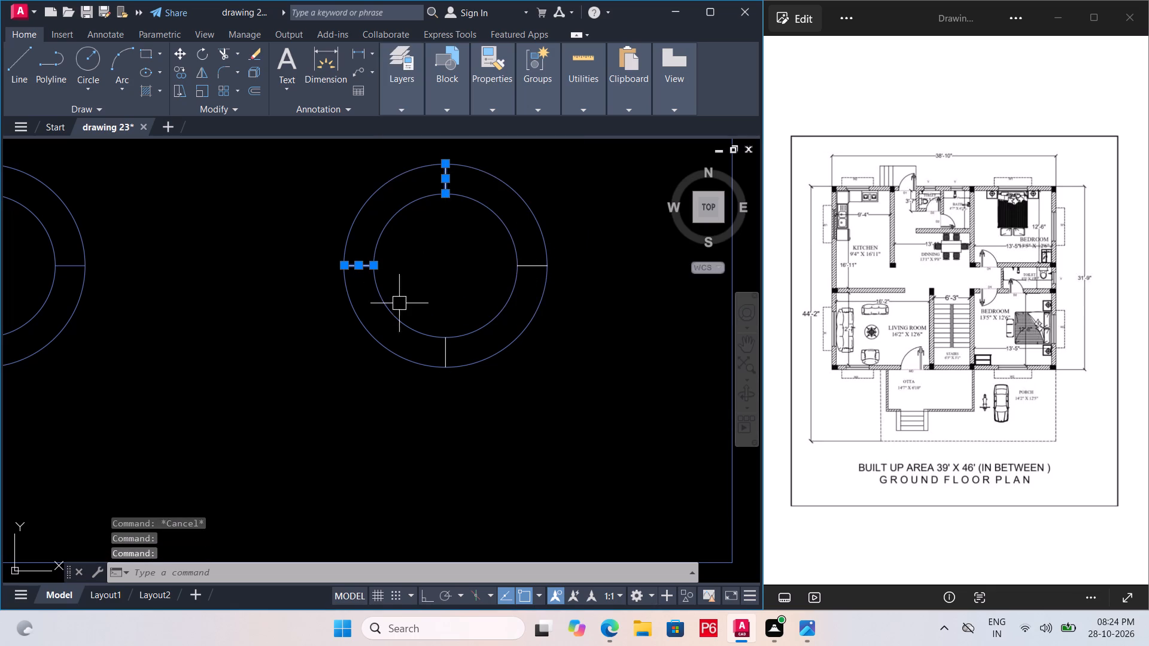
click(442, 349)
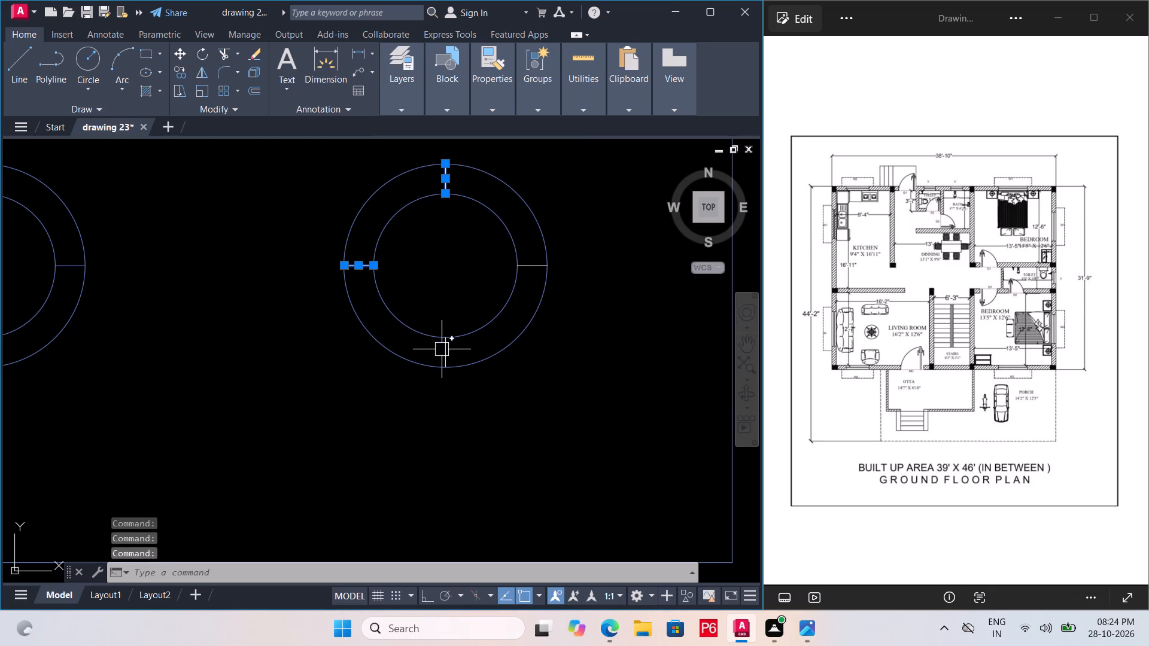
click(531, 273)
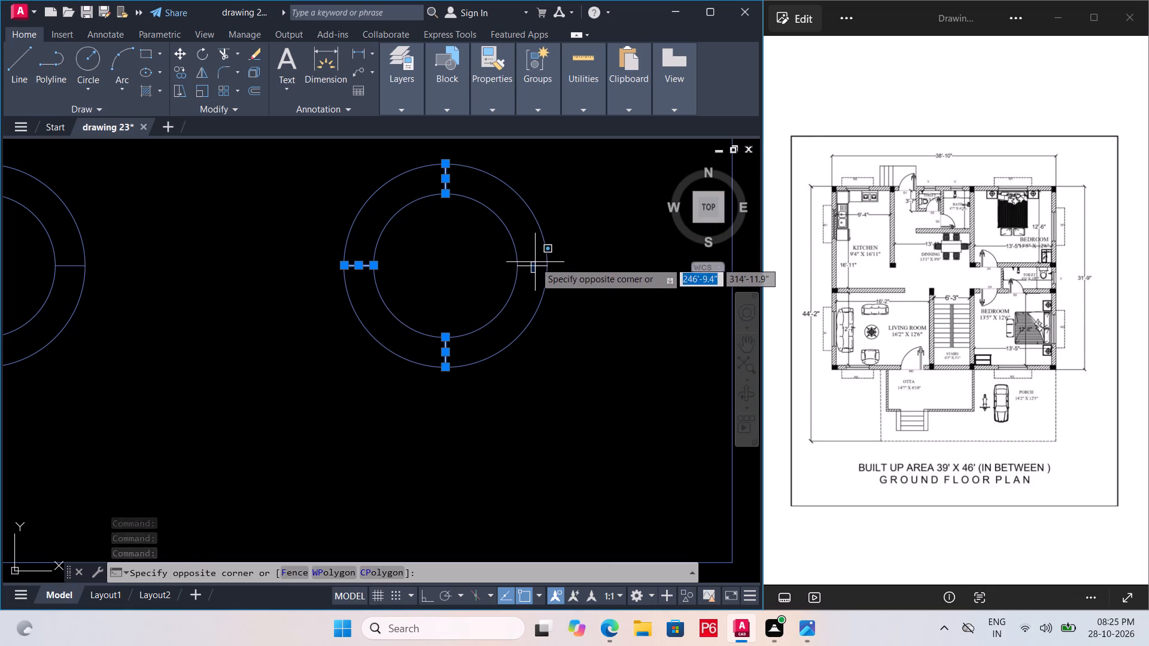
click(535, 262)
click(534, 263)
click(401, 100)
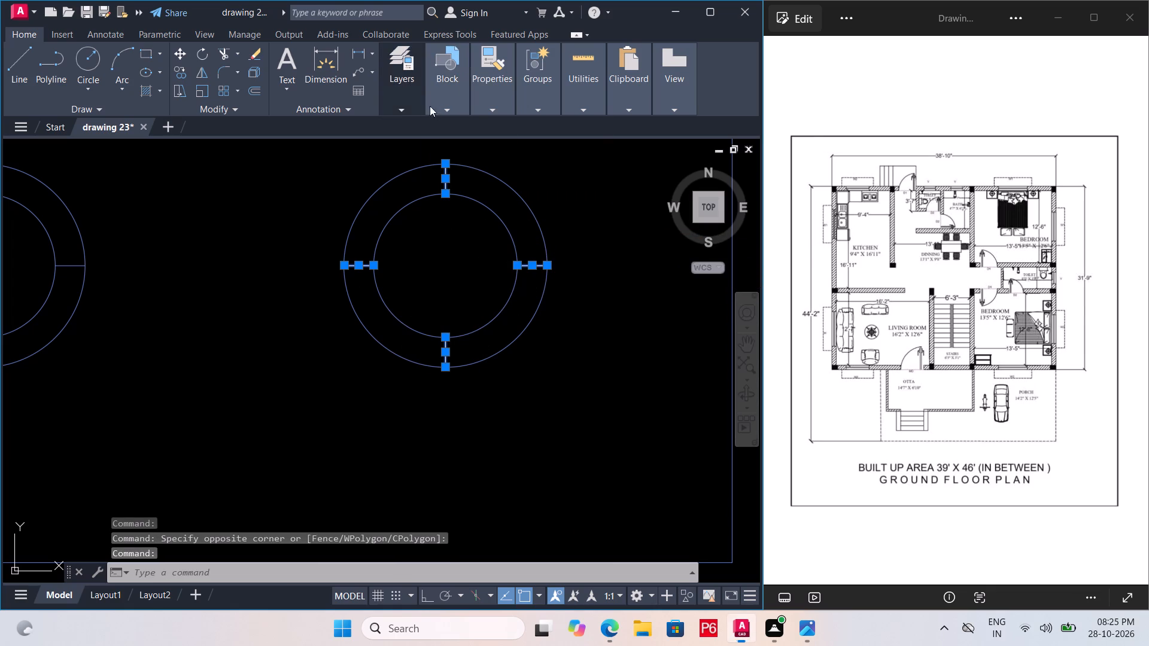
click(391, 110)
click(395, 112)
click(506, 125)
click(500, 217)
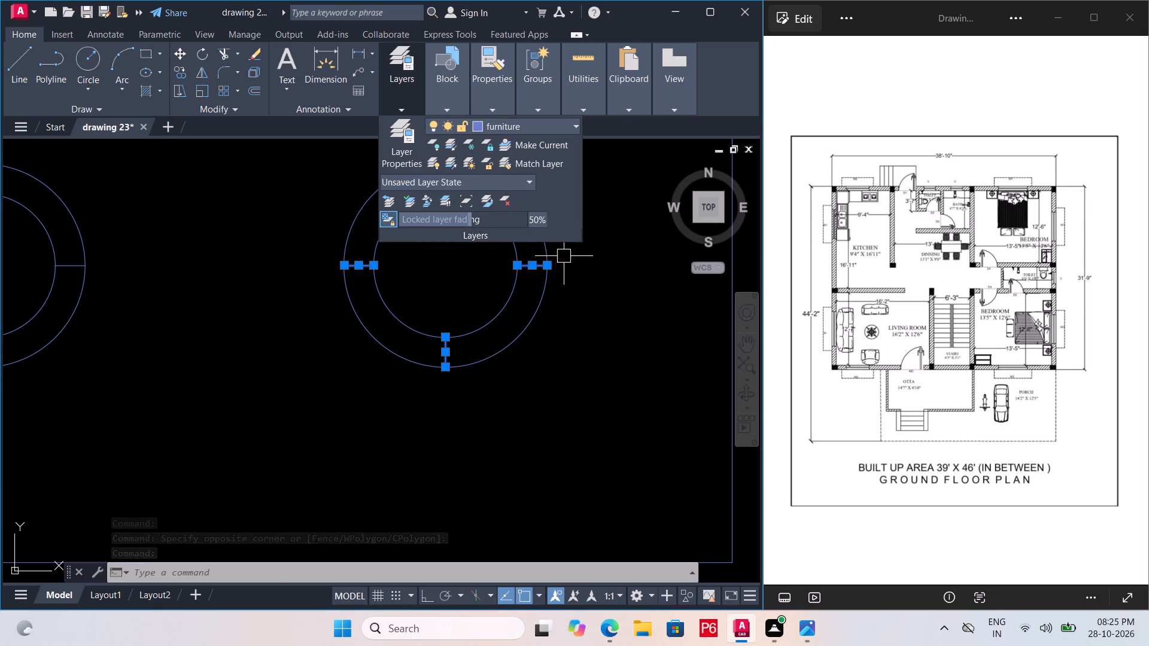
drag(581, 259, 591, 262)
click(621, 322)
drag(618, 325, 596, 336)
click(570, 365)
drag(575, 358, 609, 371)
click(635, 389)
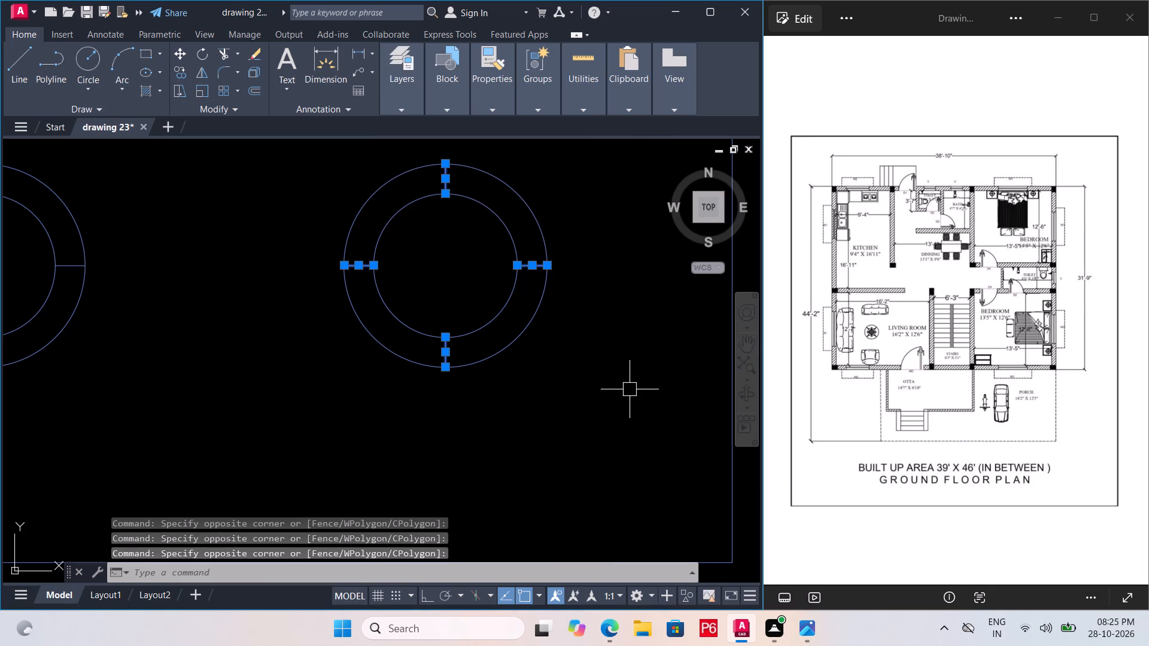
key(Escape)
key(ctrl+s)
key(ctrl+s)
key(ctrl+s)
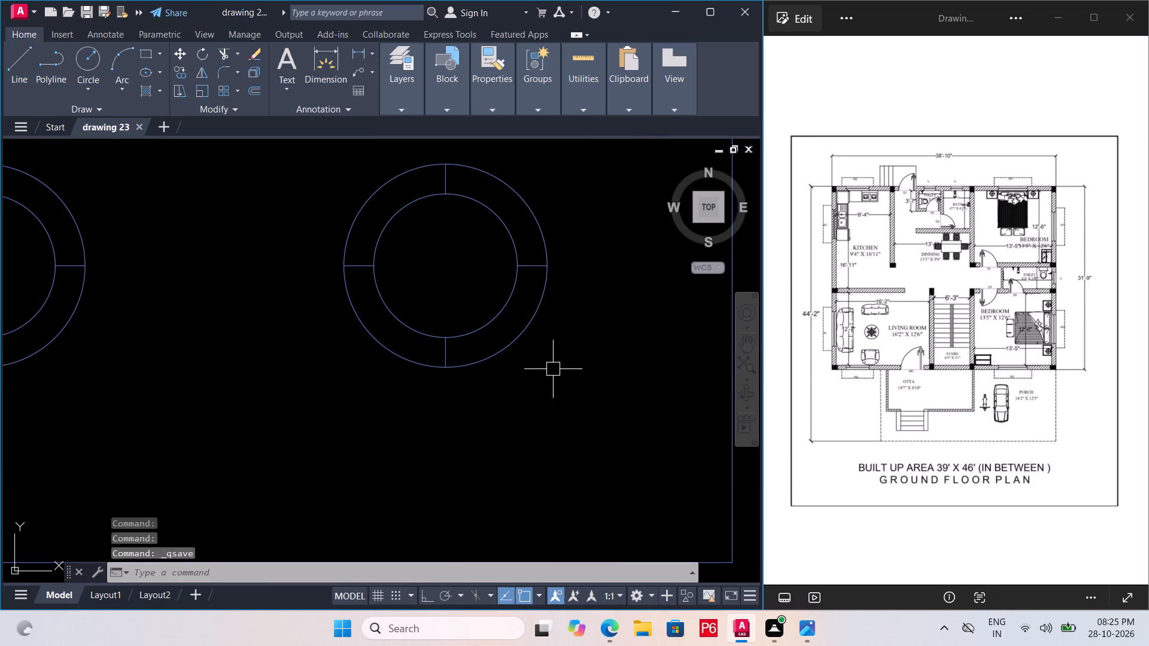
key(ctrl+s)
key(ctrl+s)
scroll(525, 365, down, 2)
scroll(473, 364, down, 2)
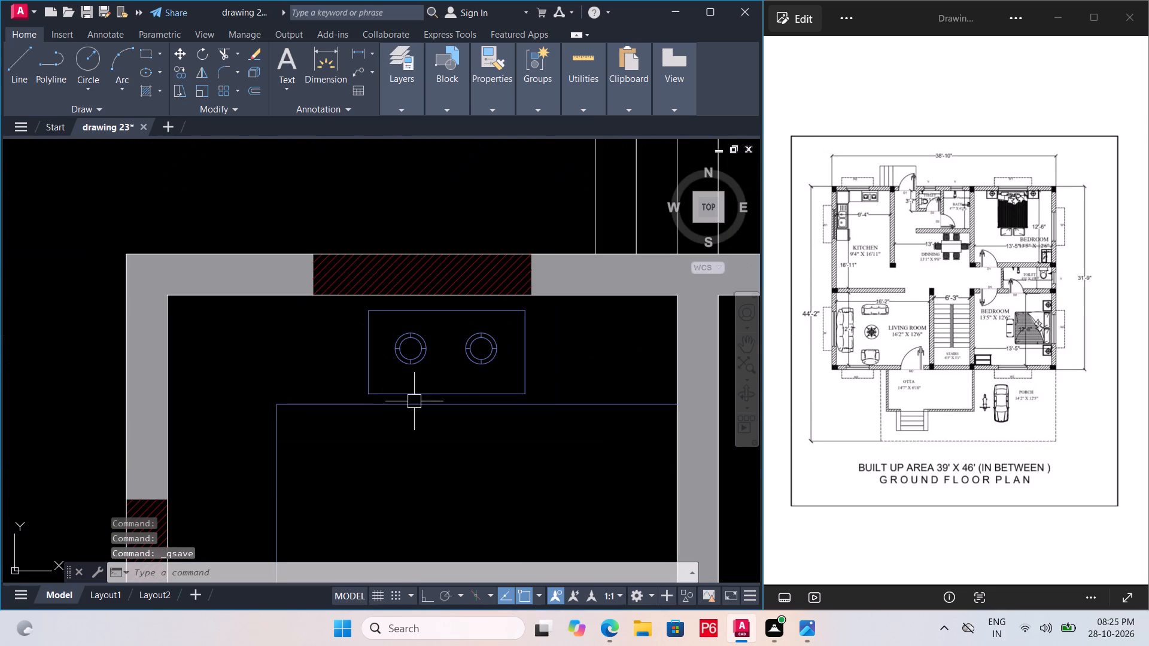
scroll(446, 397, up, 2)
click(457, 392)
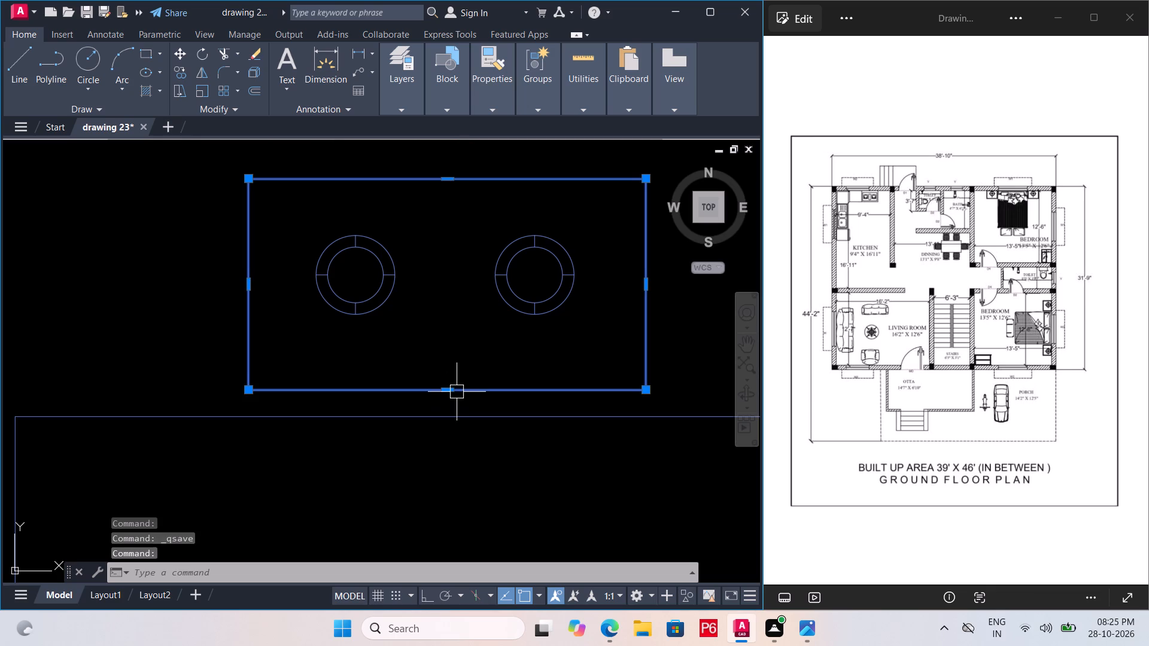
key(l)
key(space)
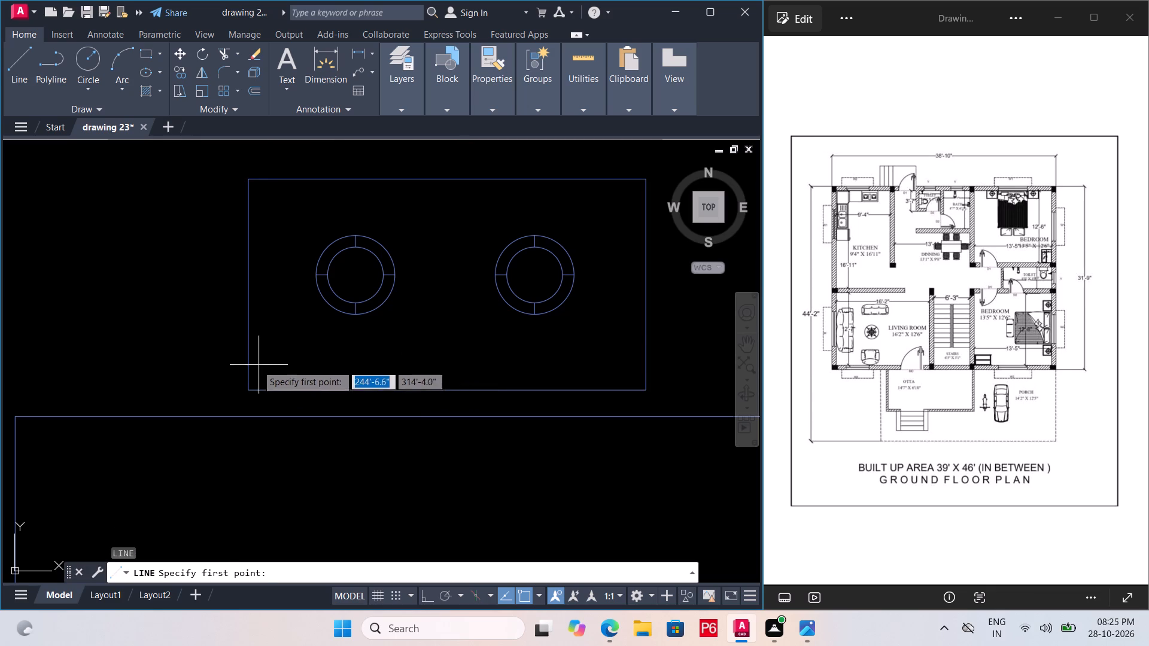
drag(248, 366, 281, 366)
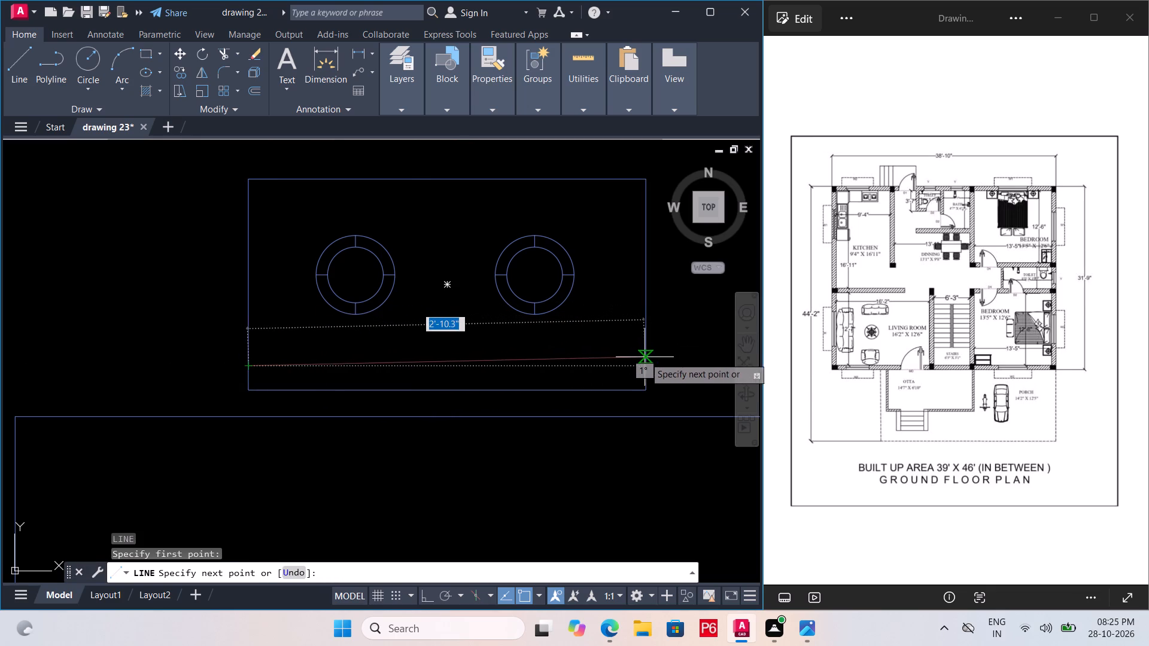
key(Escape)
Draw a horizontal line across the full width of the stove rectangle, between the burners and its lower edge.
key(l)
key(space)
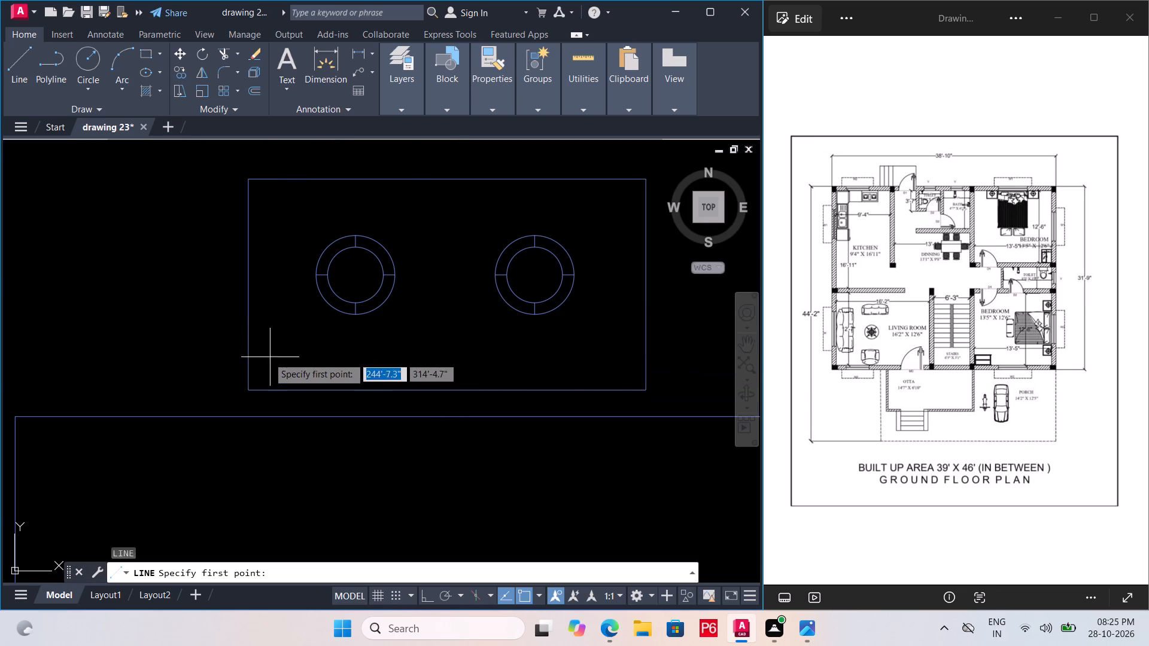
drag(247, 350, 282, 350)
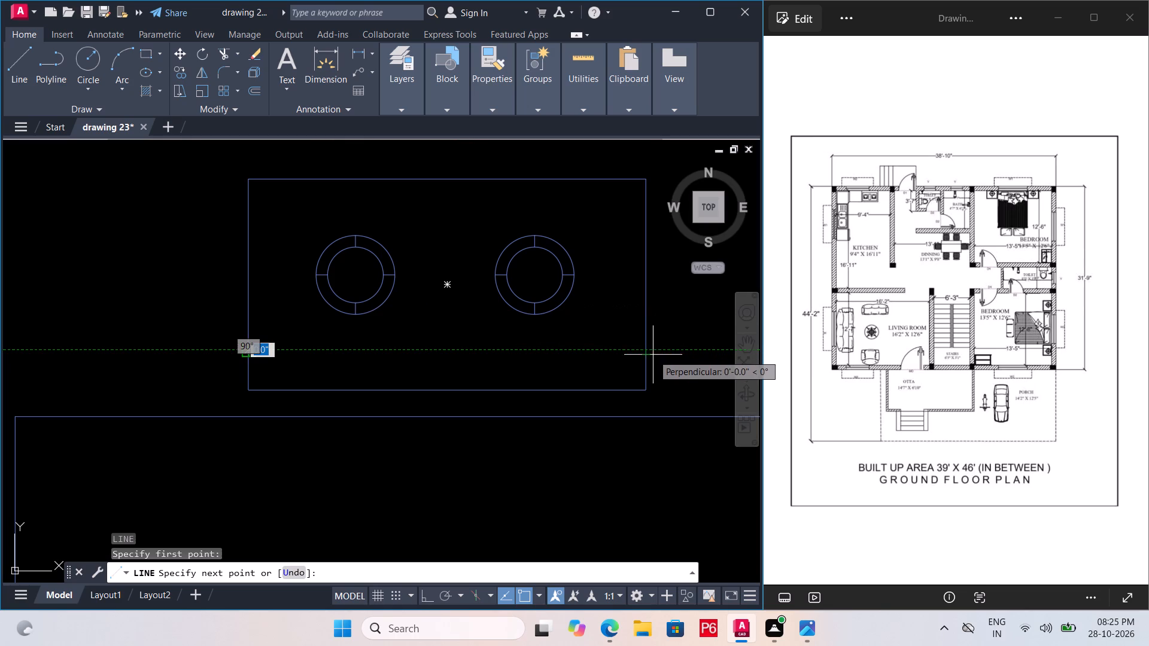
click(650, 355)
key(Escape)
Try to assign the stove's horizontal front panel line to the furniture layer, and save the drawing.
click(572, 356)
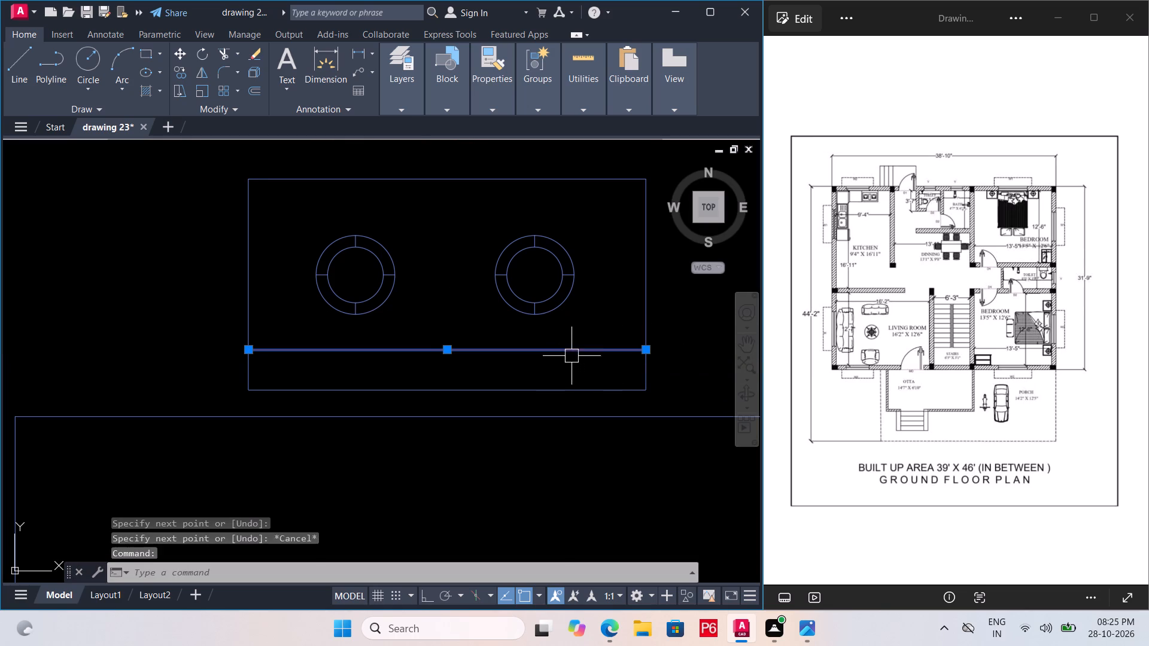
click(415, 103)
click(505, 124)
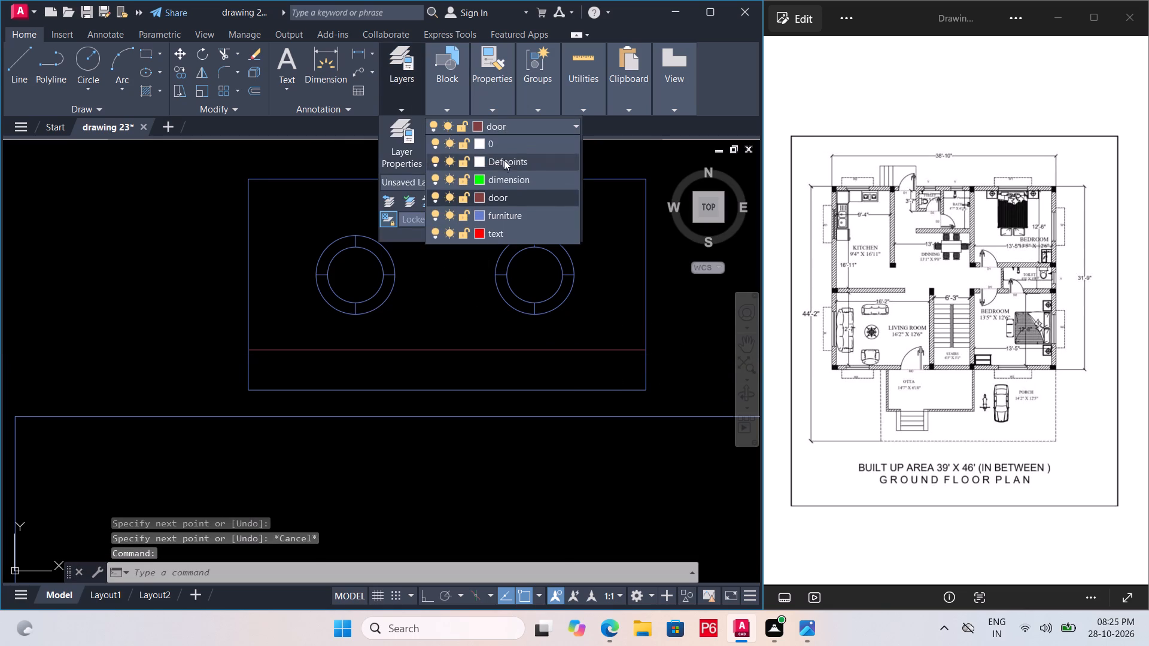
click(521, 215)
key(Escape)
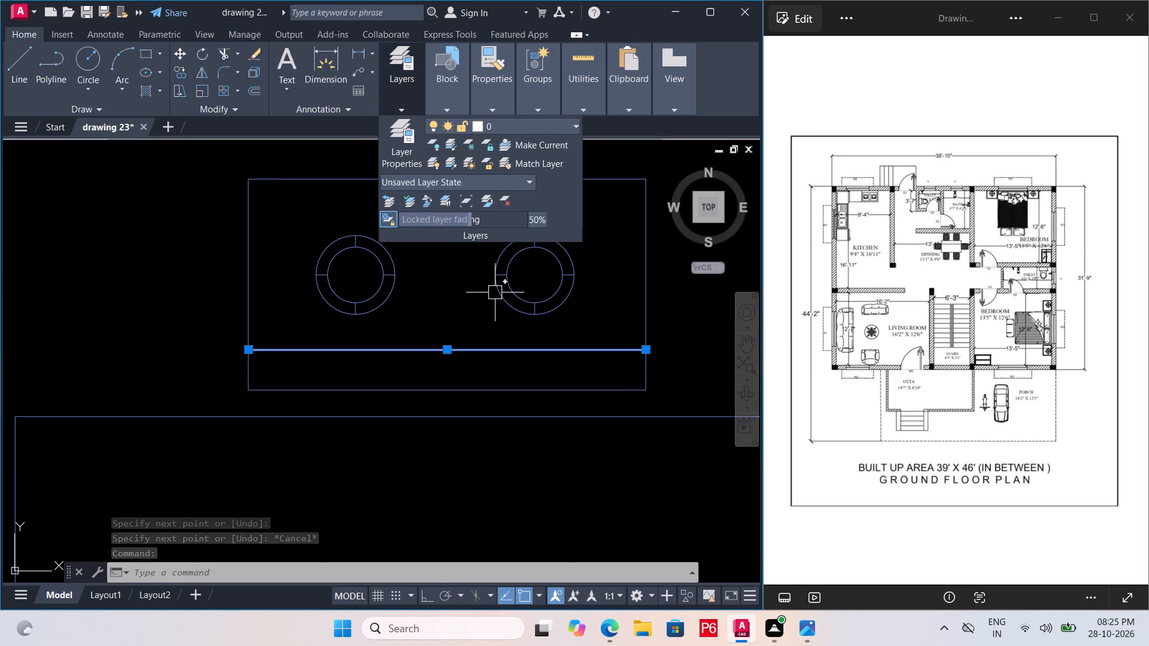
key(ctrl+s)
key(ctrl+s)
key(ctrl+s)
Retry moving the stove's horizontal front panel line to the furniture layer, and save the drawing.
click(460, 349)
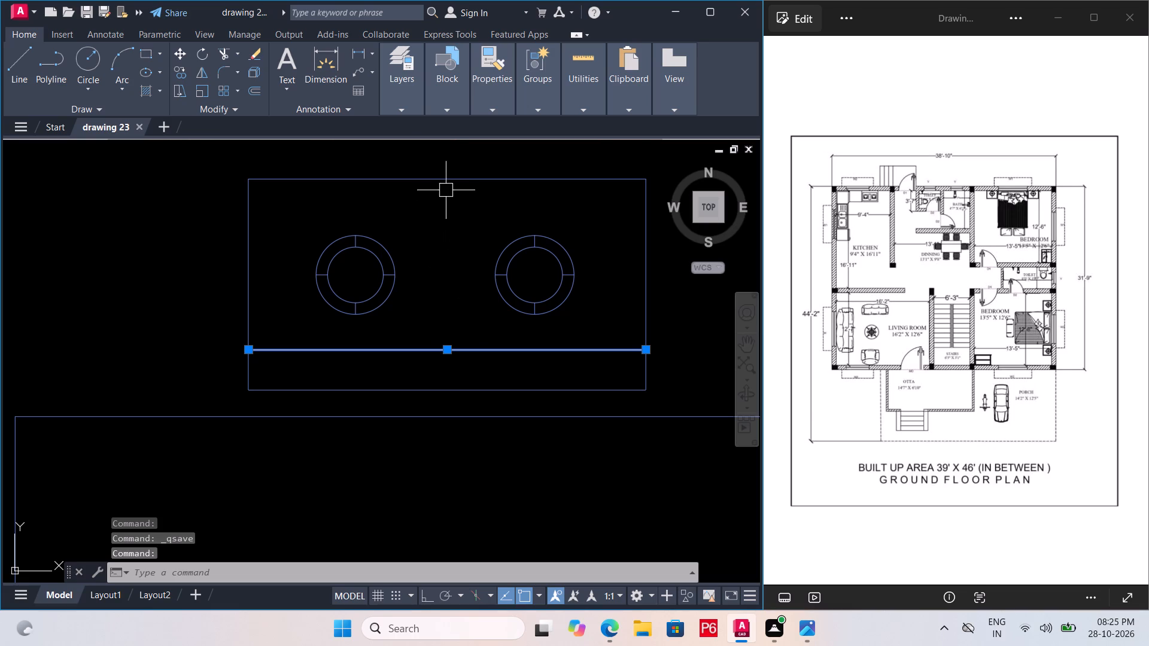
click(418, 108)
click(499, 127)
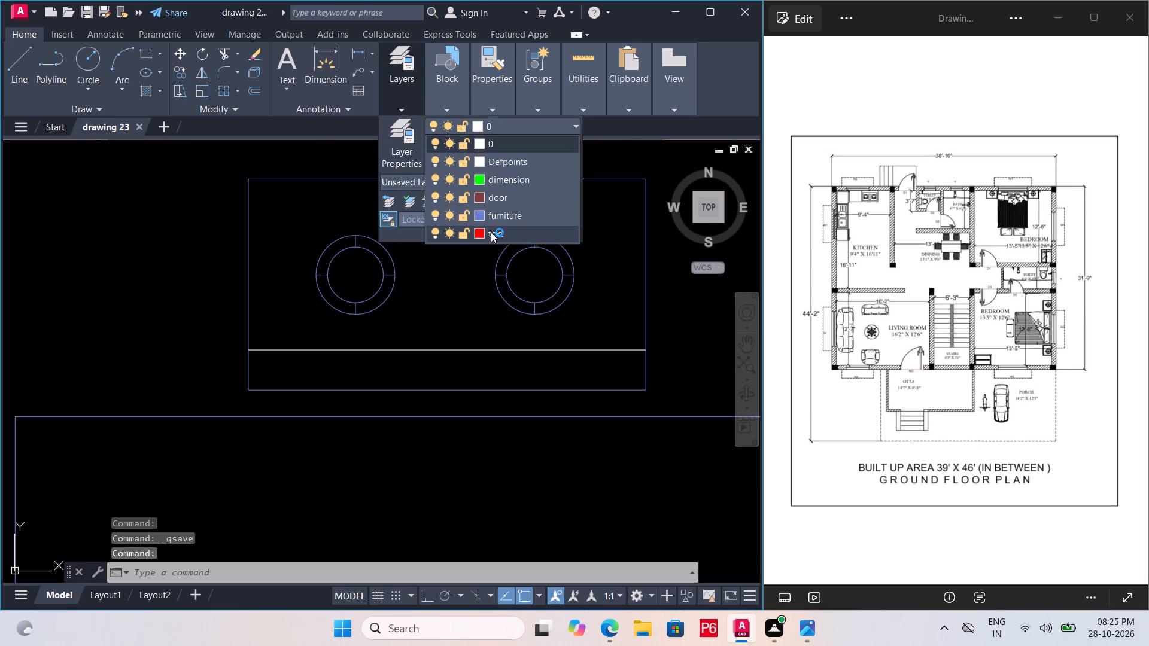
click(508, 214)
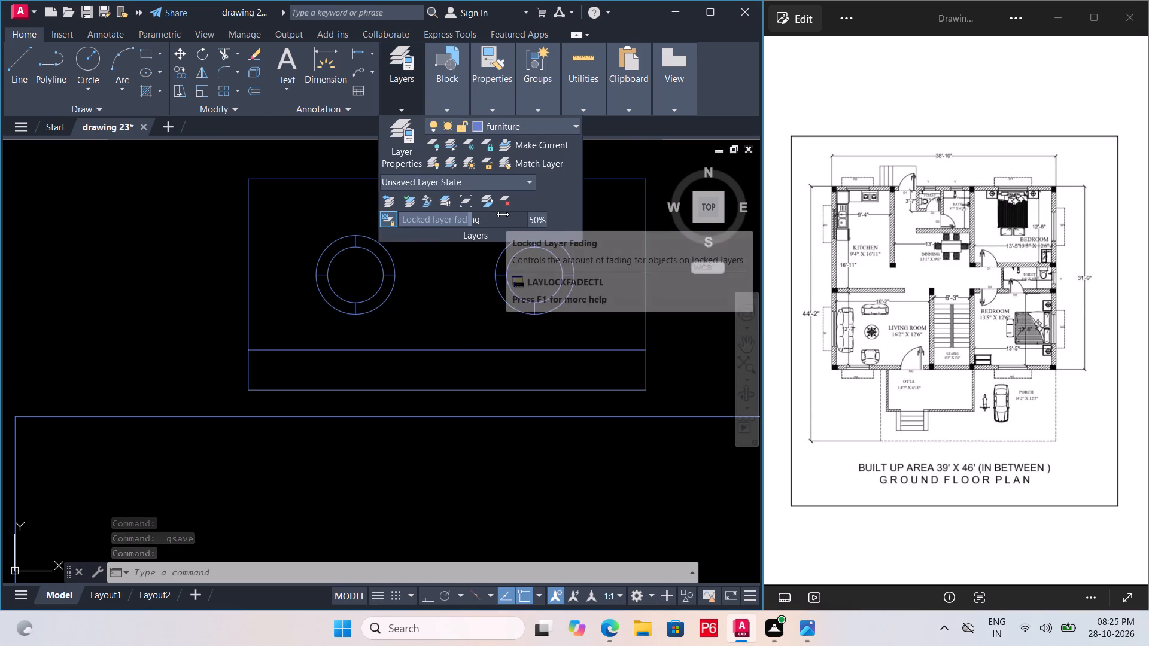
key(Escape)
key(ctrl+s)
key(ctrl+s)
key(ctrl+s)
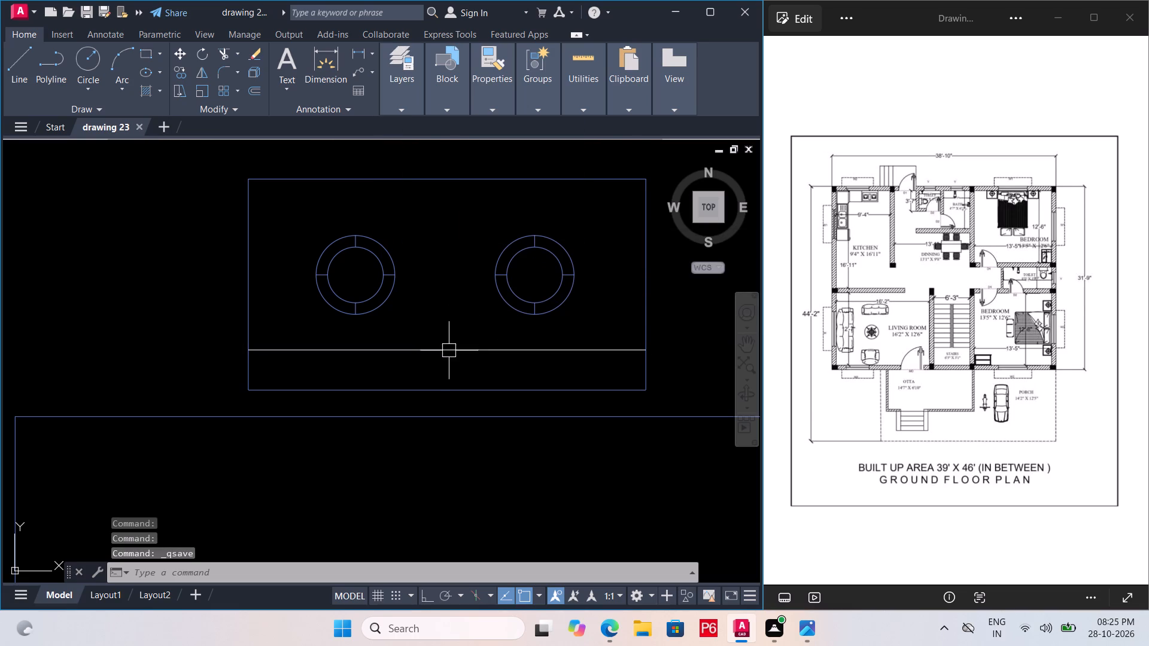
Reselect the stove's front panel line, assign it to the furniture layer, and save the drawing.
click(449, 352)
click(410, 100)
click(509, 124)
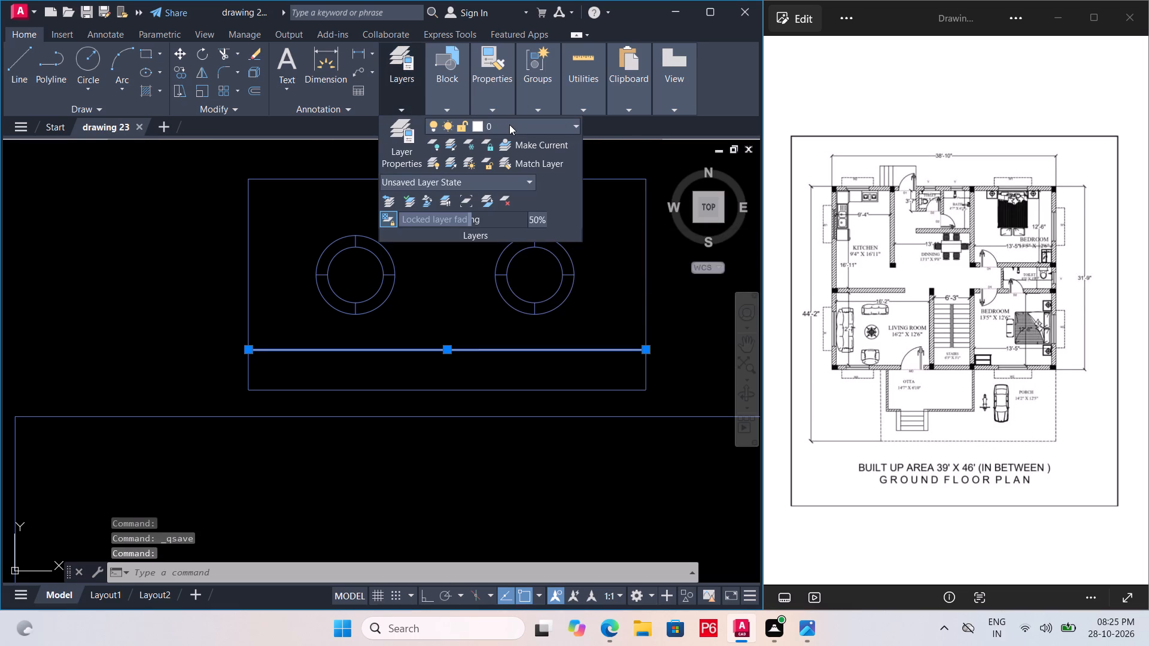
click(524, 219)
key(Escape)
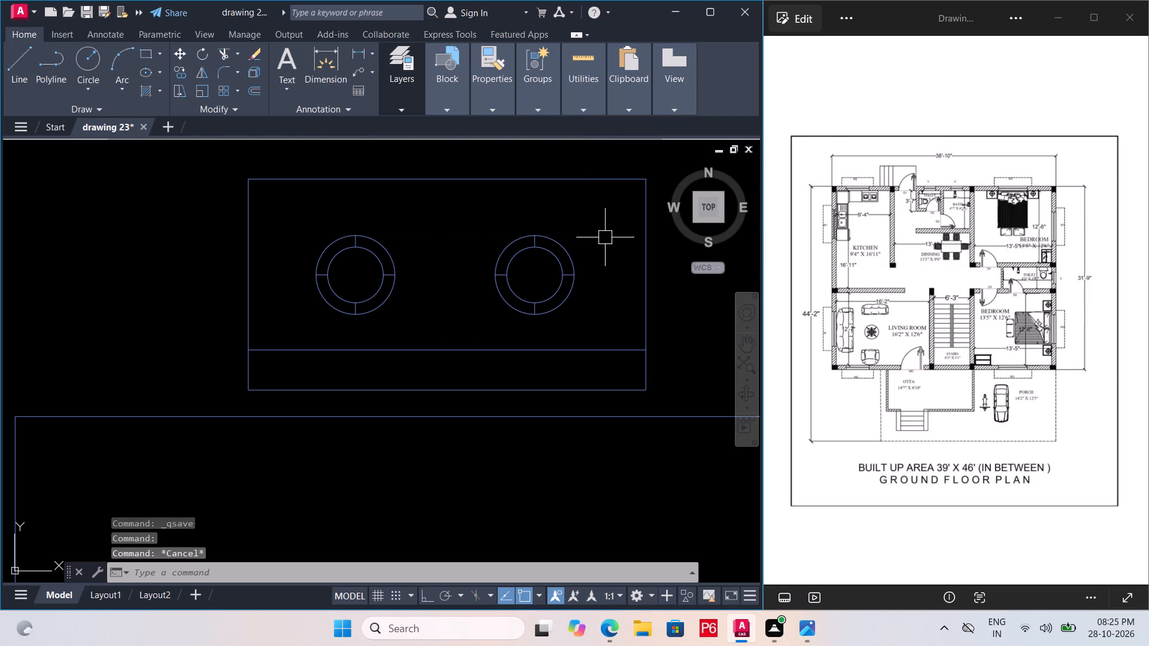
key(ctrl+s)
key(ctrl+s)
key(ctrl+s)
key(ctrl+s)
key(ctrl+s)
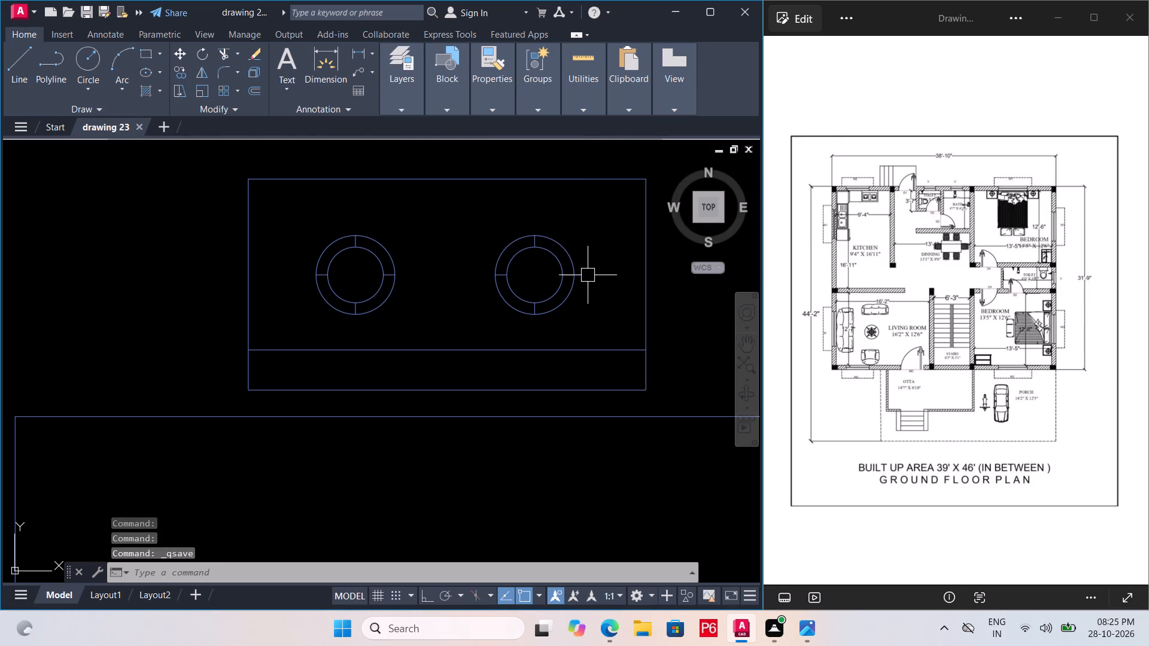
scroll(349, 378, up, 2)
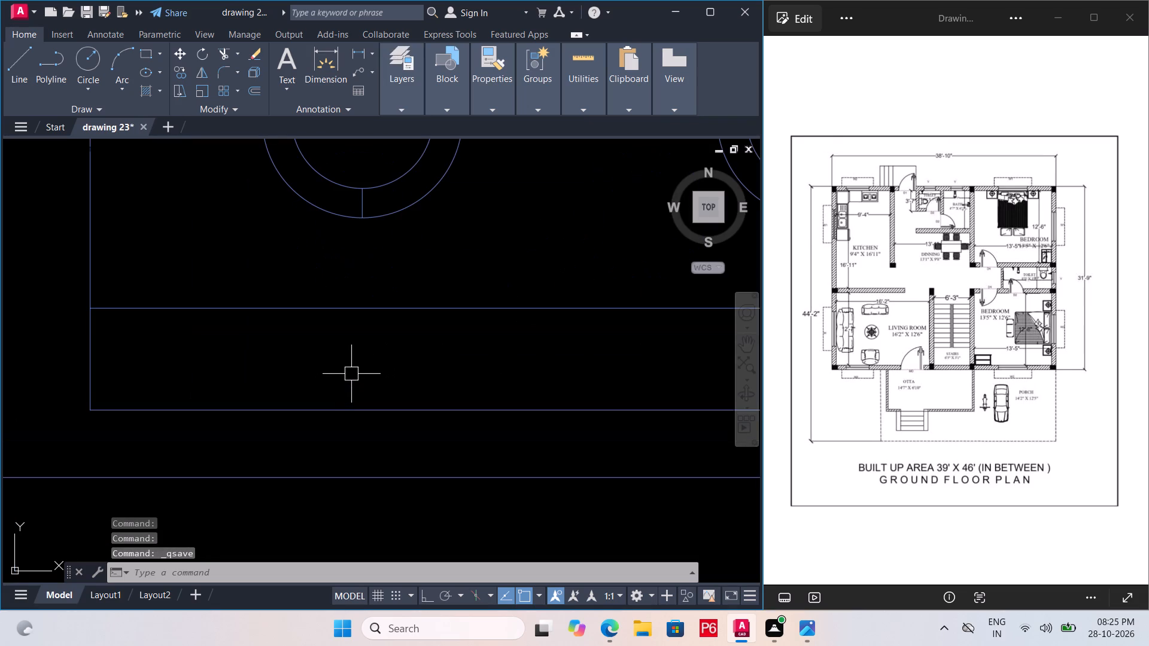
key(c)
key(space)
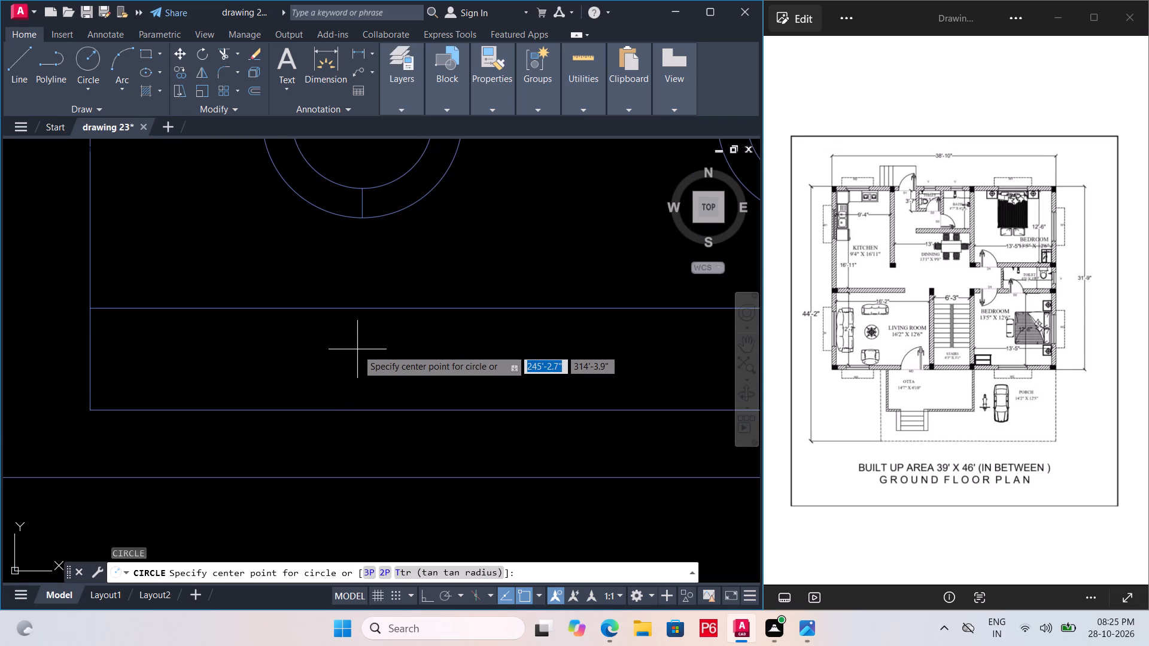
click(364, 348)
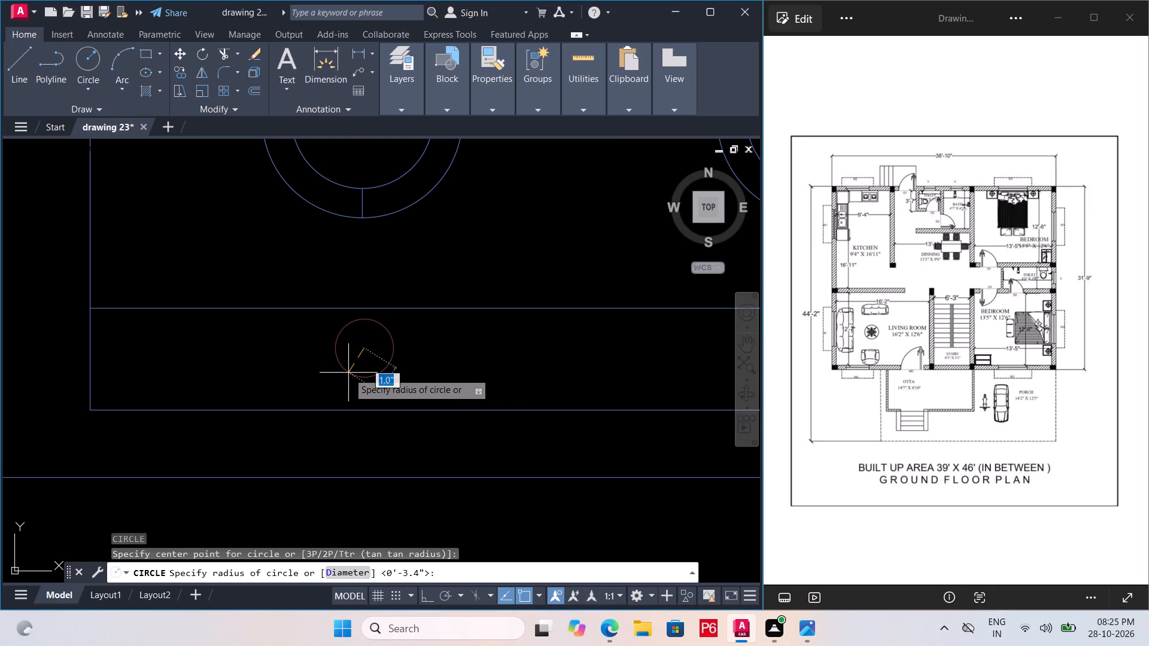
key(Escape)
Draw a knob circle of about 1" radius in the stove's front strip below the left burner, and save the drawing.
key(c)
key(space)
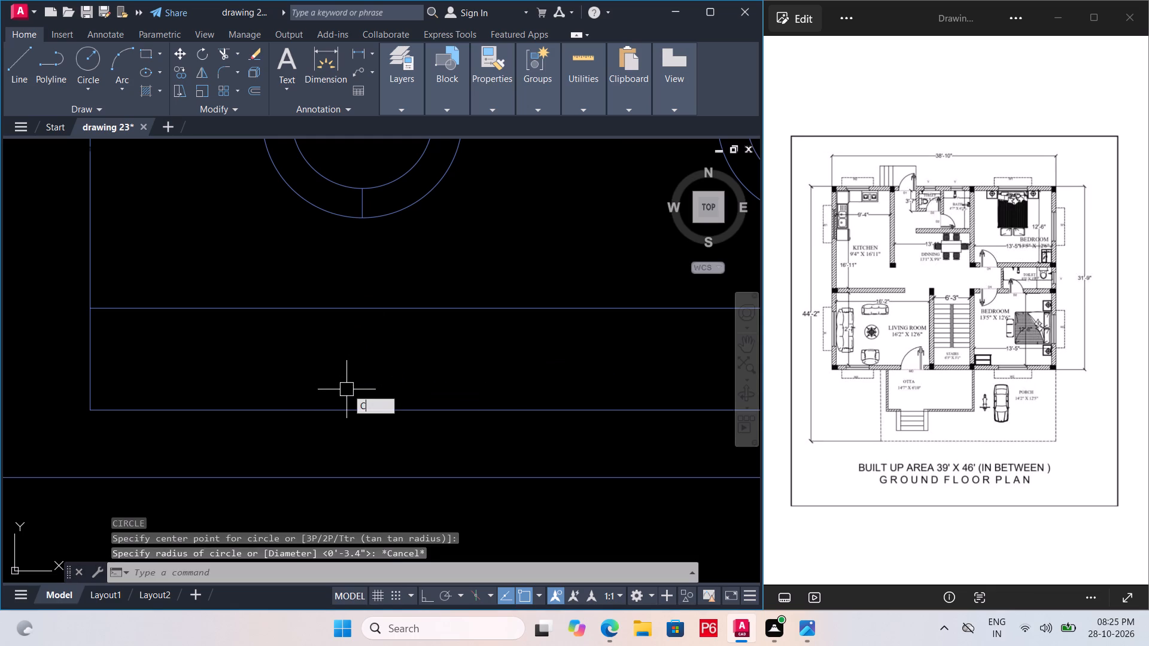
click(360, 363)
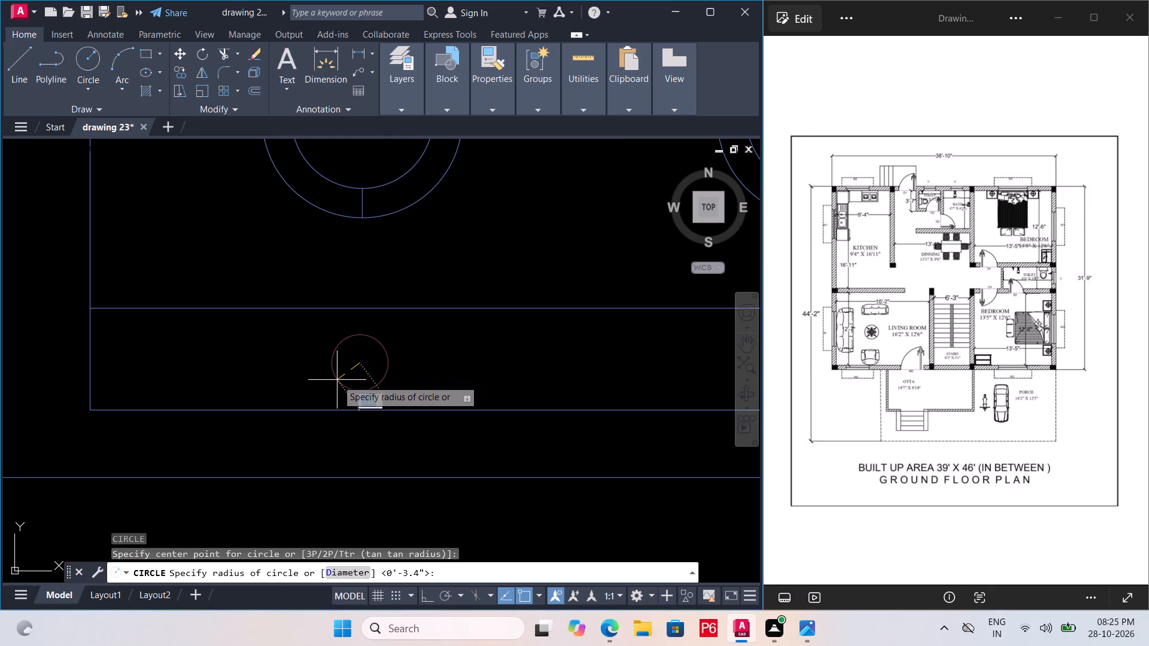
click(337, 382)
key(Escape)
scroll(294, 413, down, 1)
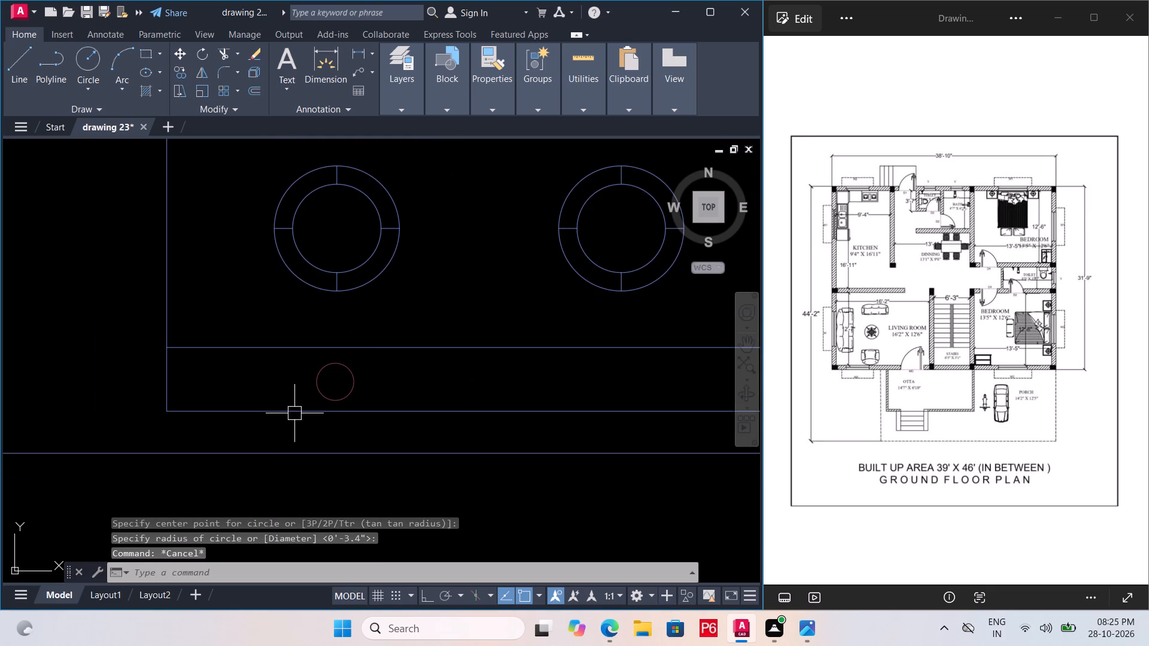
key(ctrl+s)
key(ctrl+s)
key(ctrl+s)
key(ctrl+s)
key(ctrl+s)
Draw a vertical line across the knob circle from its lowest point to its highest point.
scroll(337, 400, up, 2)
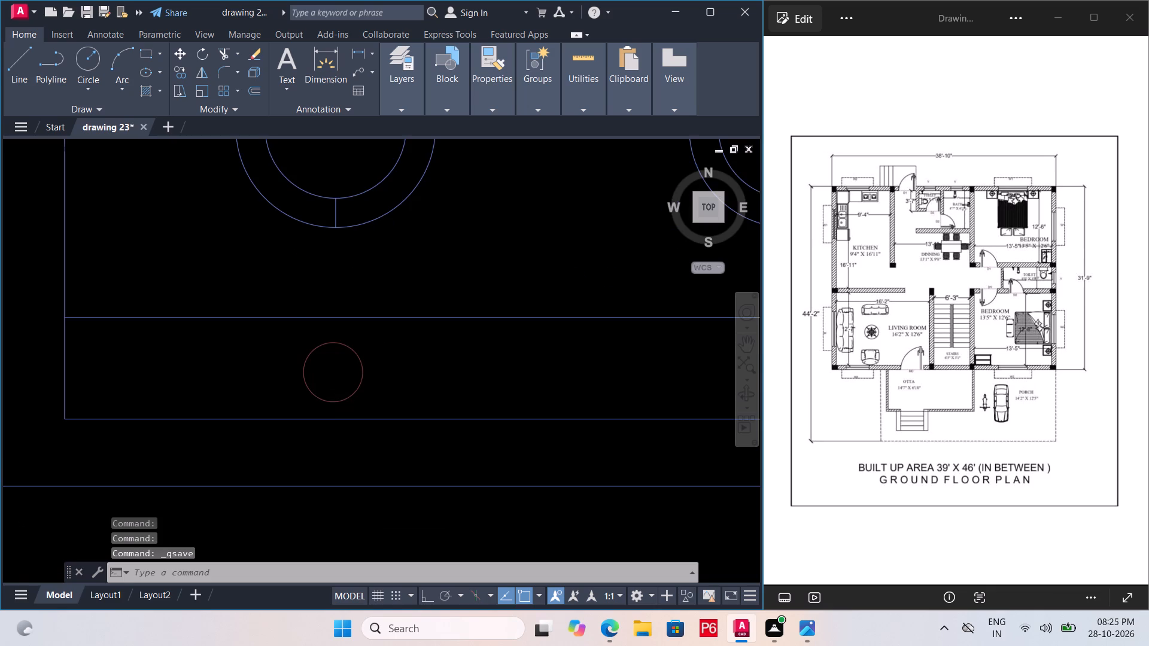
key(l)
key(space)
click(334, 402)
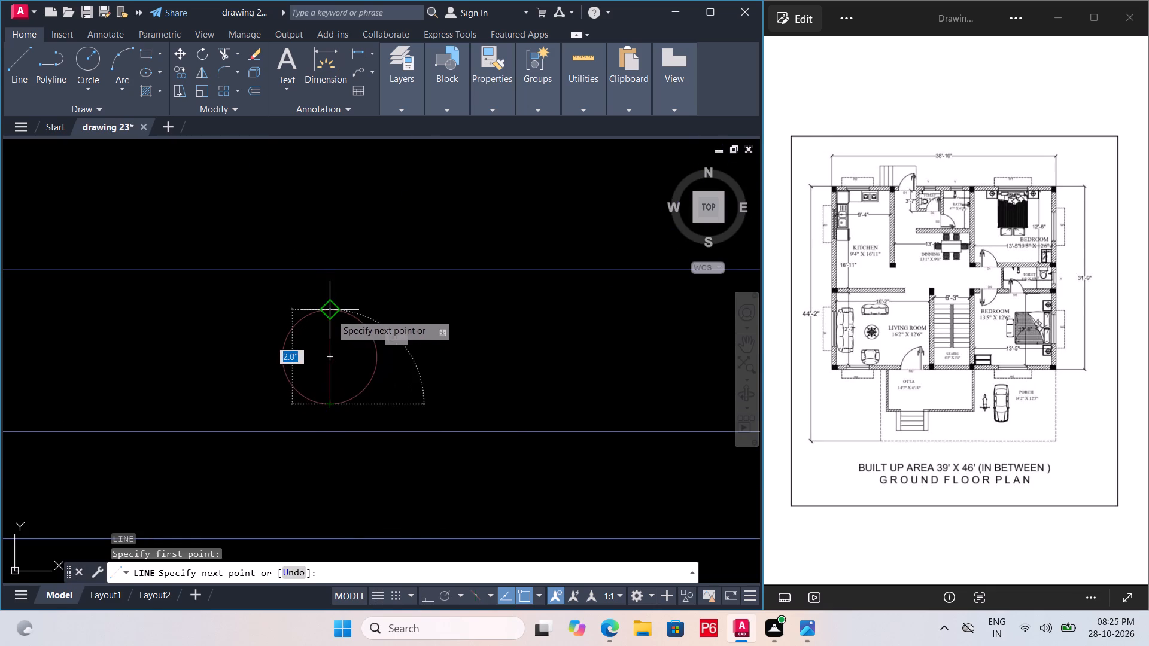
click(328, 311)
key(space)
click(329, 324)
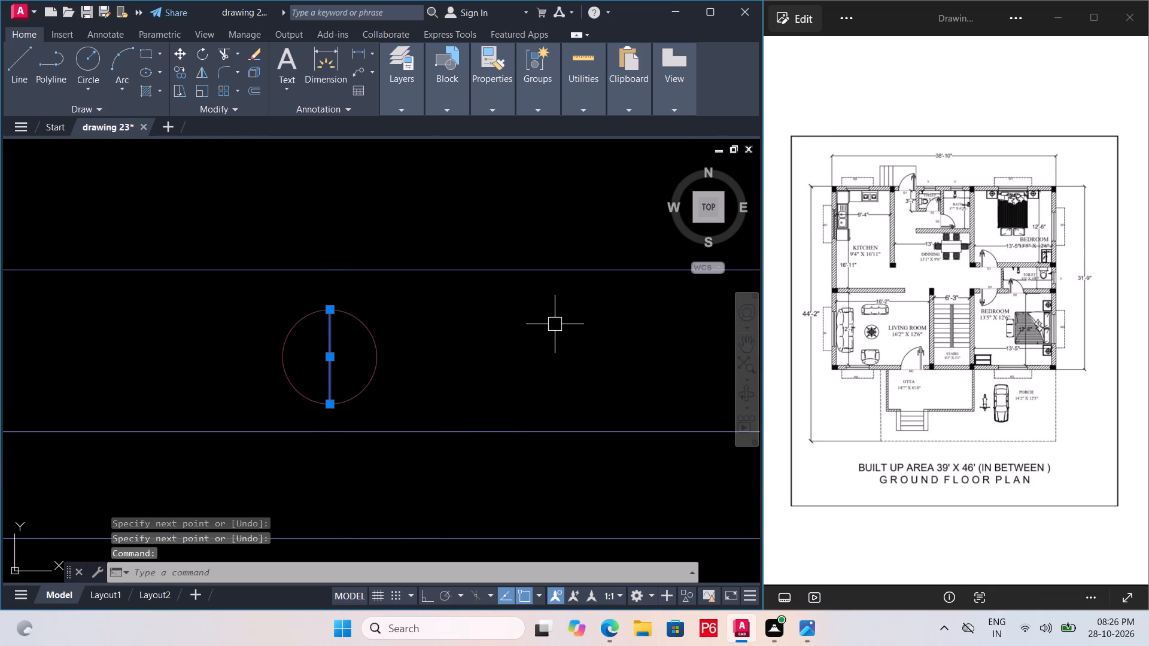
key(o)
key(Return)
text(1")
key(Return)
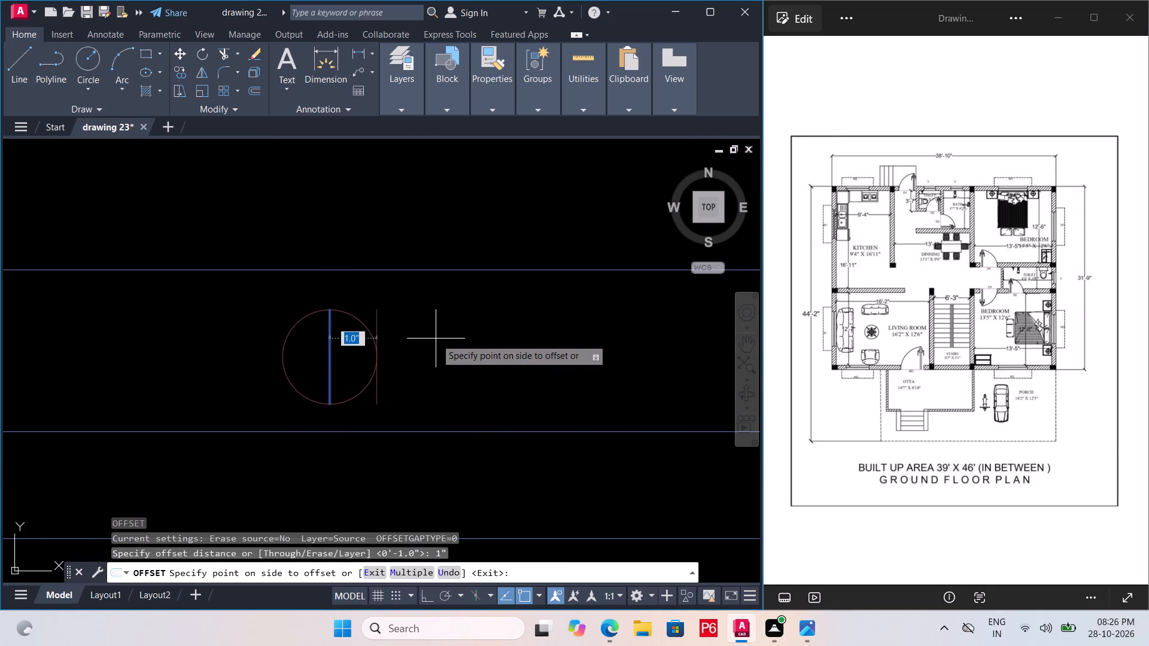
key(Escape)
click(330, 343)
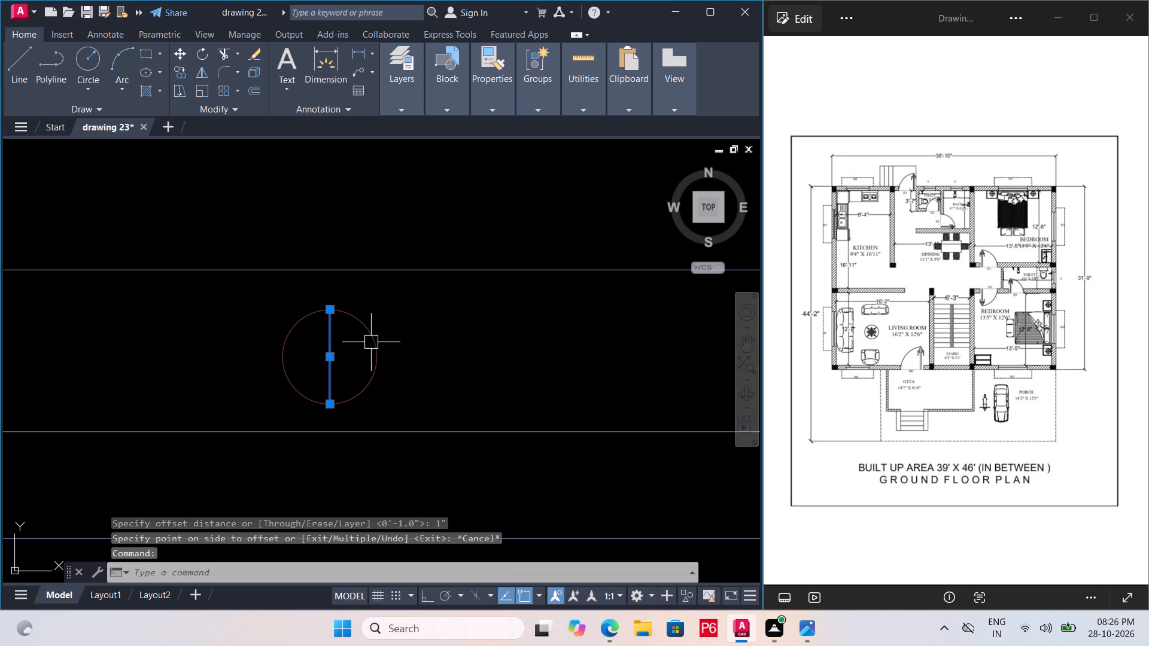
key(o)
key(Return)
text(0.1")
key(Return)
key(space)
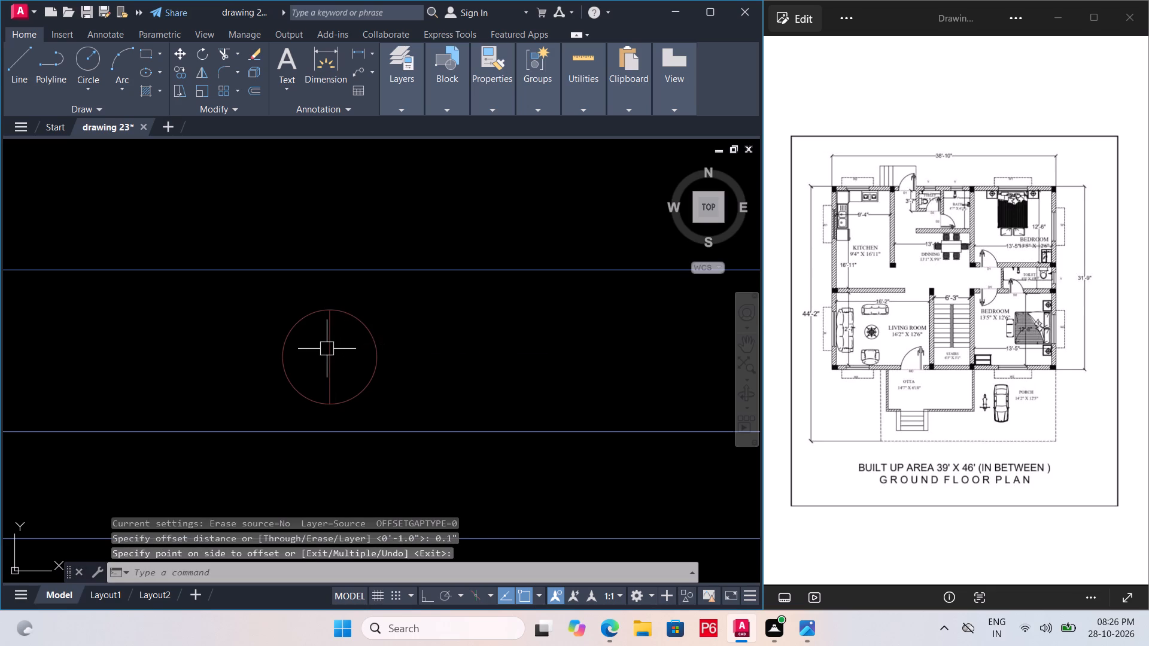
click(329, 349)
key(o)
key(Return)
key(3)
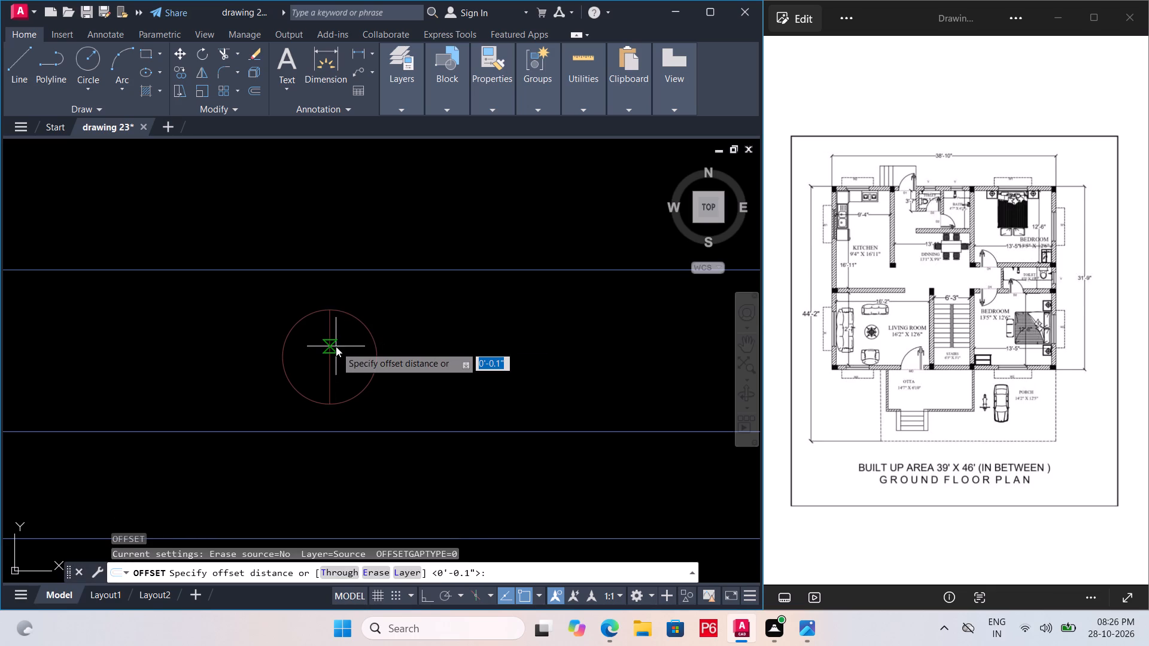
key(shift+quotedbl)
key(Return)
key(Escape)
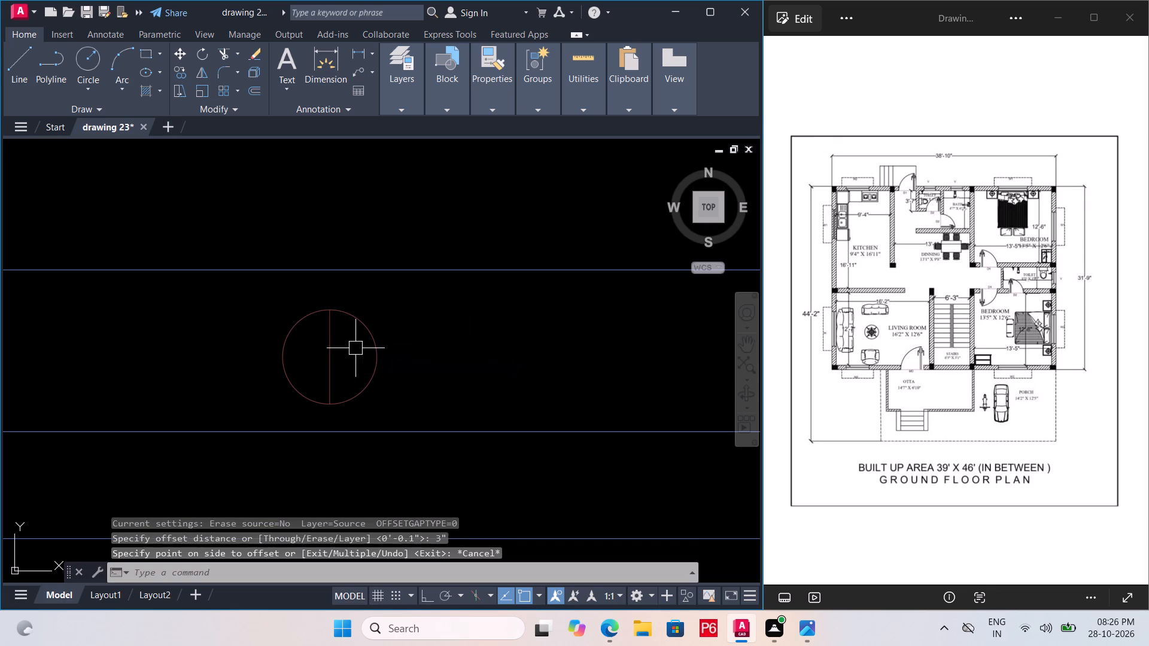
Offset the knob's vertical centre line 0.3" to both sides, and save the drawing.
click(328, 353)
key(o)
key(Return)
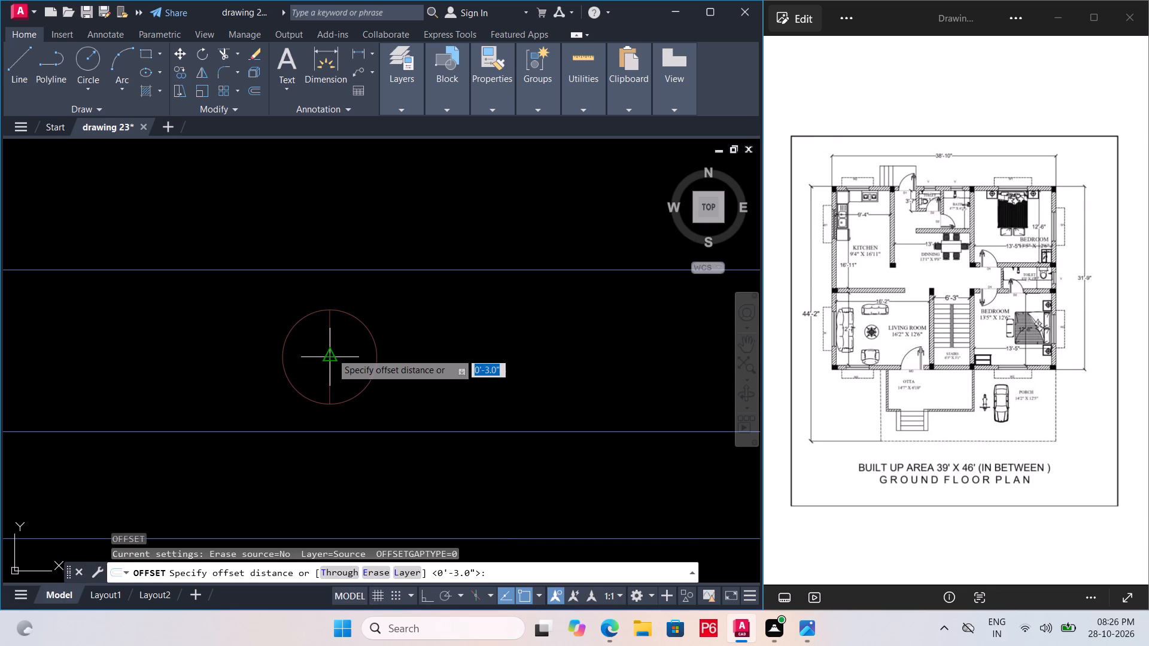
text(0.3")
key(Return)
click(346, 354)
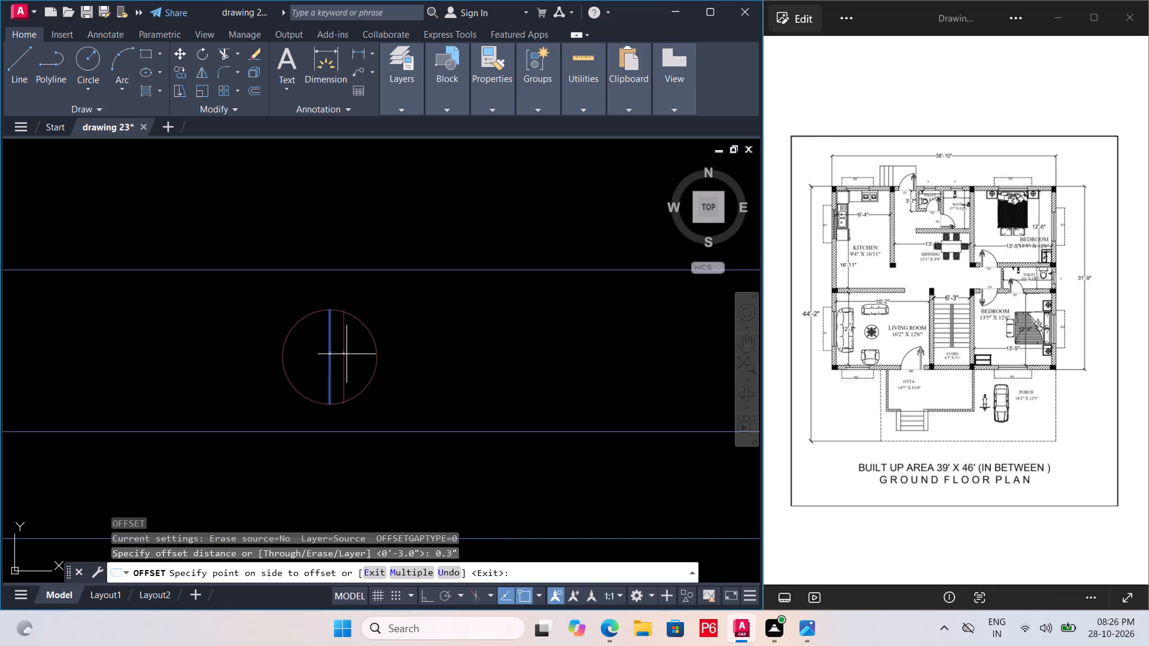
click(332, 356)
click(314, 358)
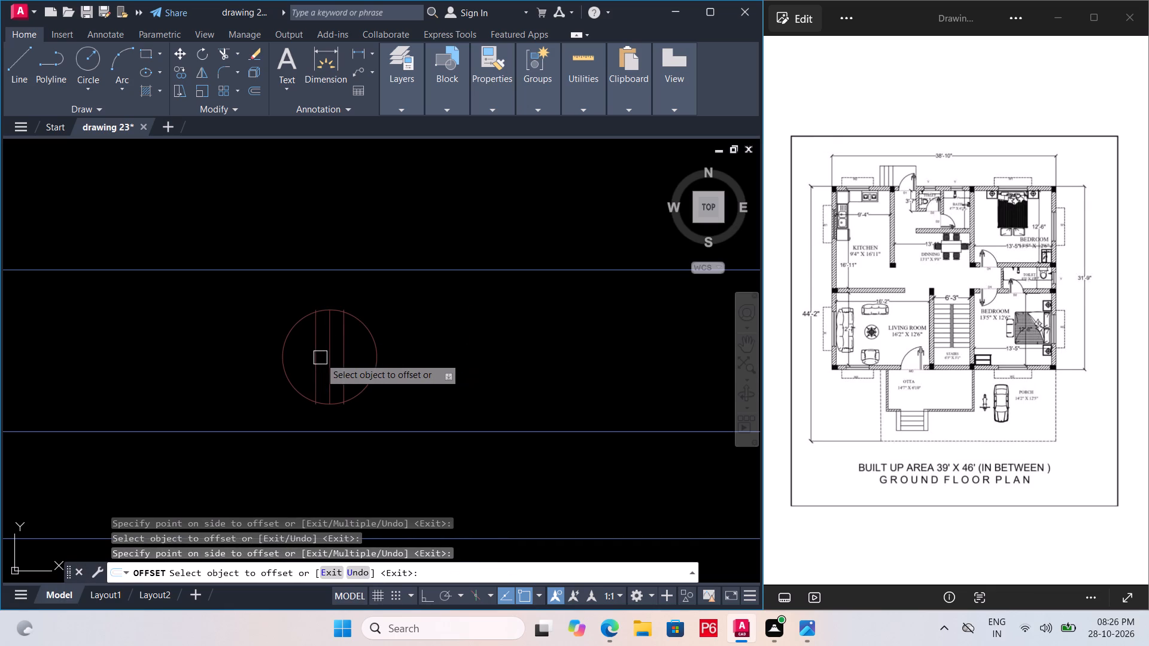
key(Escape)
key(ctrl+s)
key(ctrl+s)
key(ctrl+s)
Delete the middle vertical line inside the knob circle.
ctrl+scroll(334, 348, up, 1)
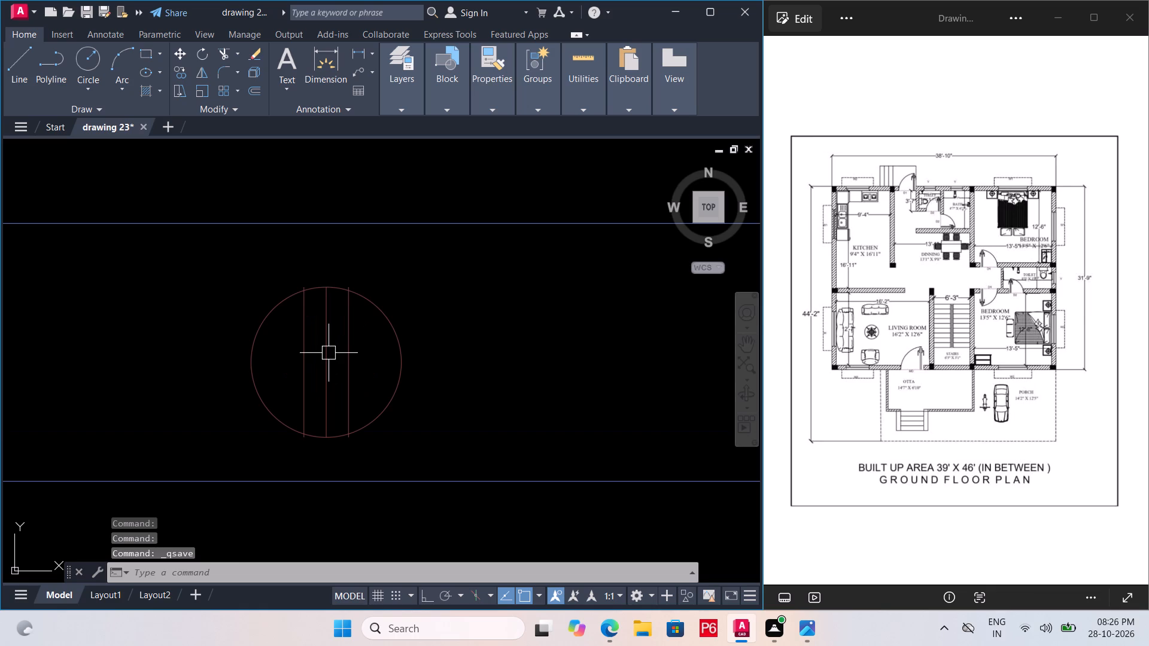
click(329, 353)
key(Delete)
Trim both lines' upper ends and the right line's lower end back to the knob circle, and save the drawing.
scroll(317, 334, up, 1)
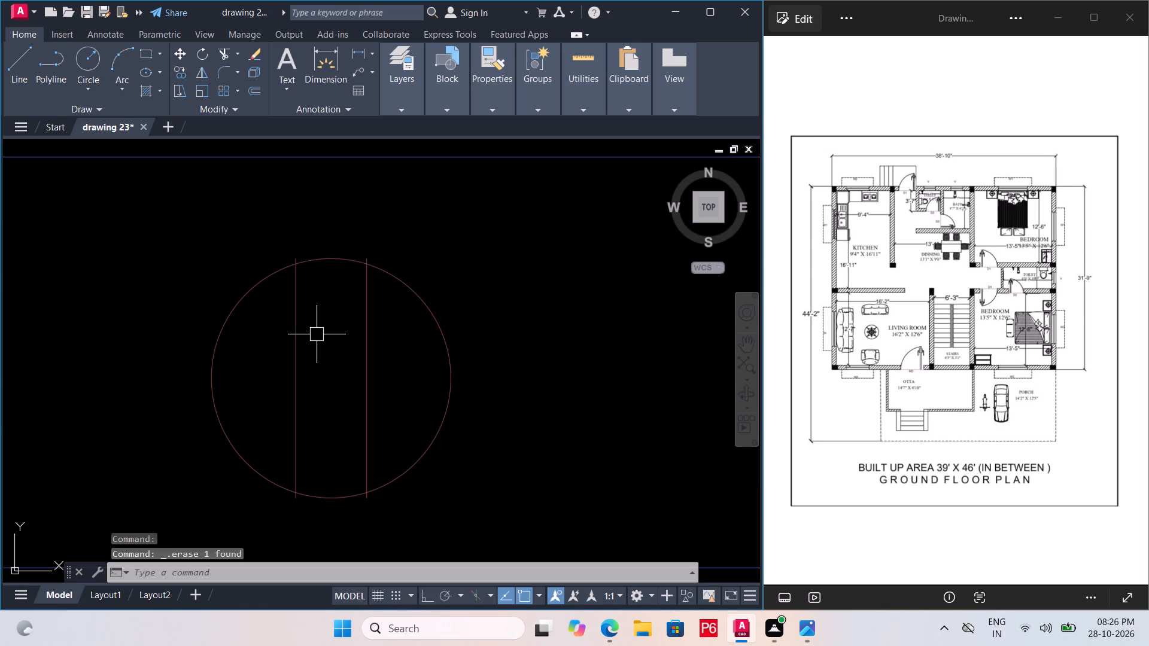
text(TR)
key(space)
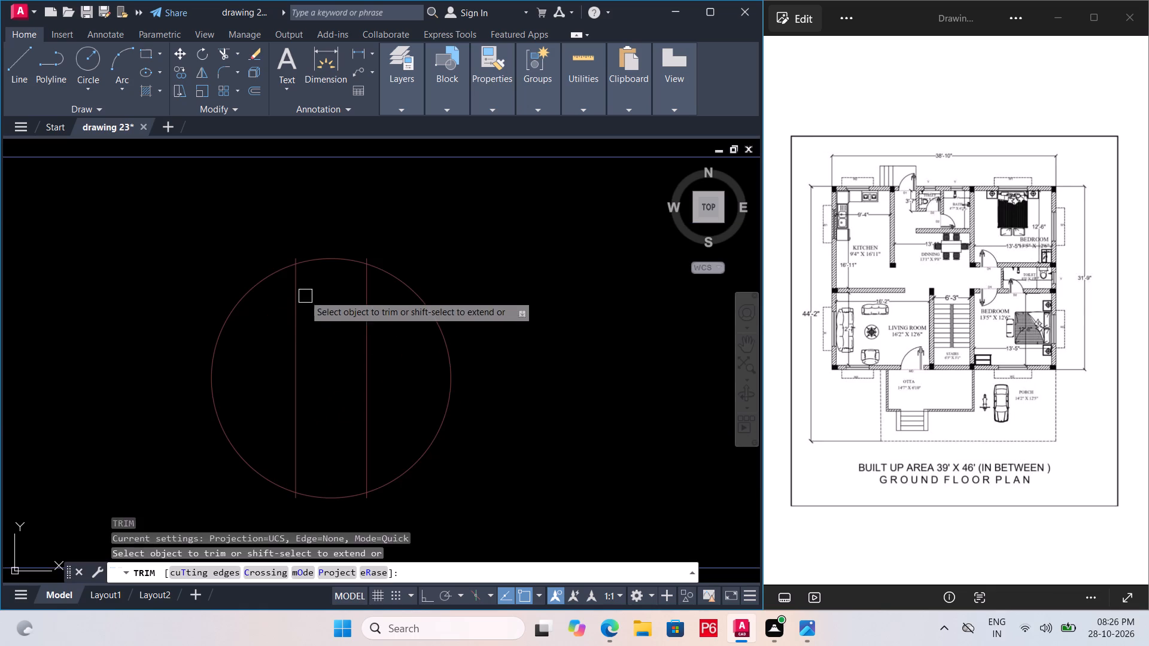
key(space)
click(296, 253)
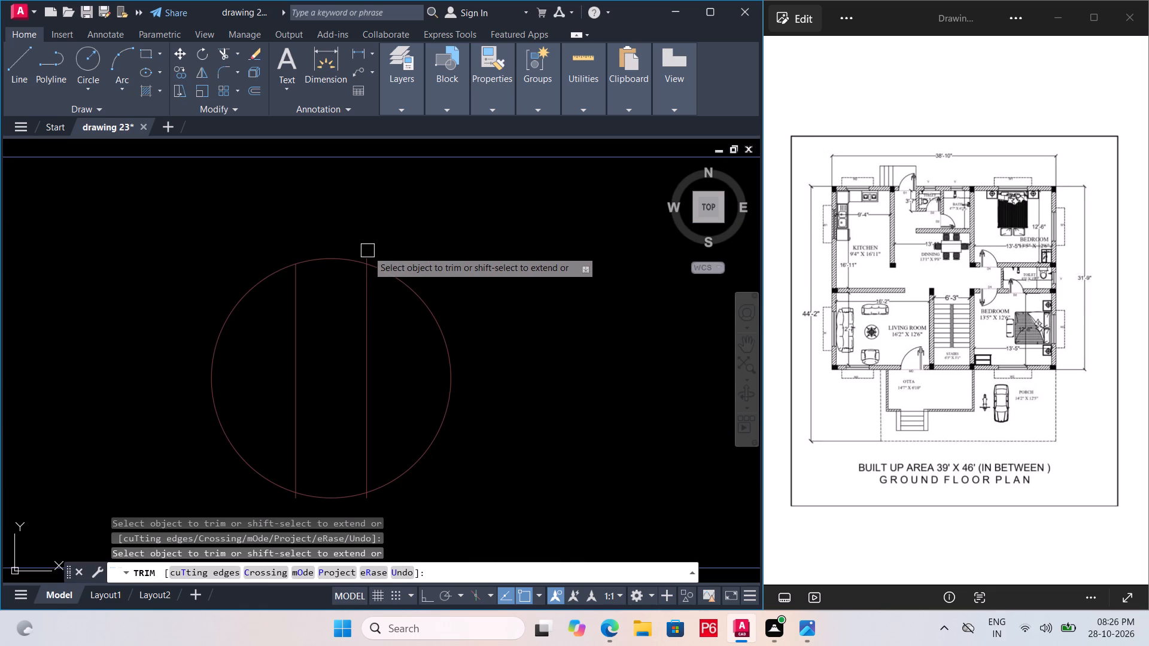
click(369, 253)
scroll(374, 266, down, 2)
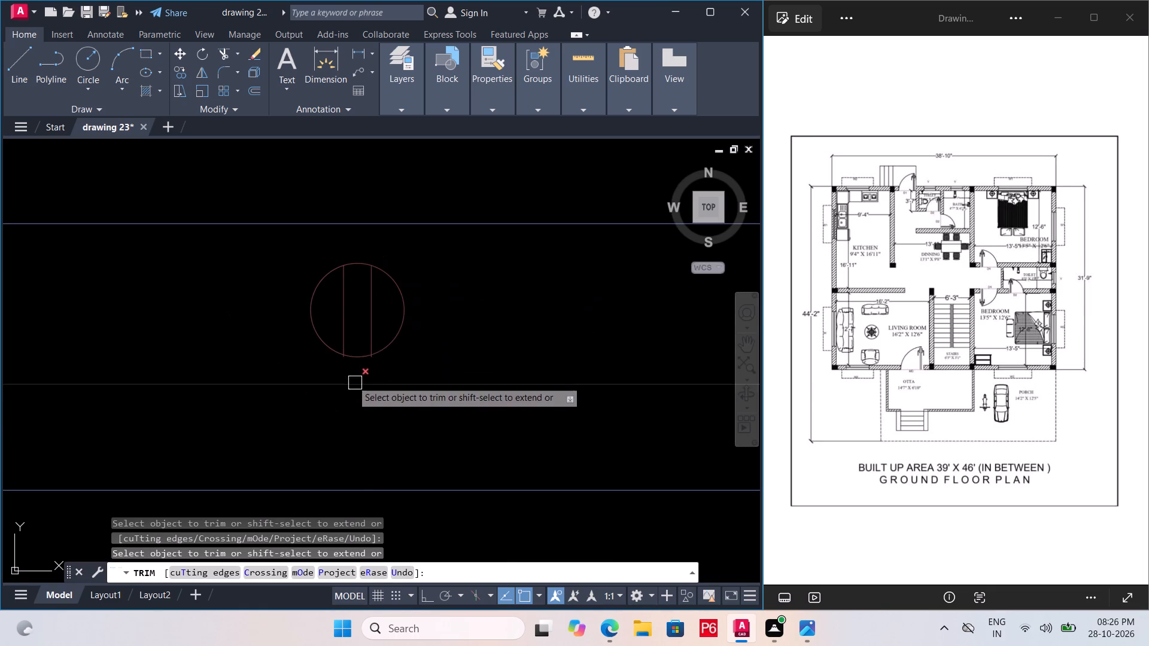
scroll(351, 373, up, 4)
click(484, 286)
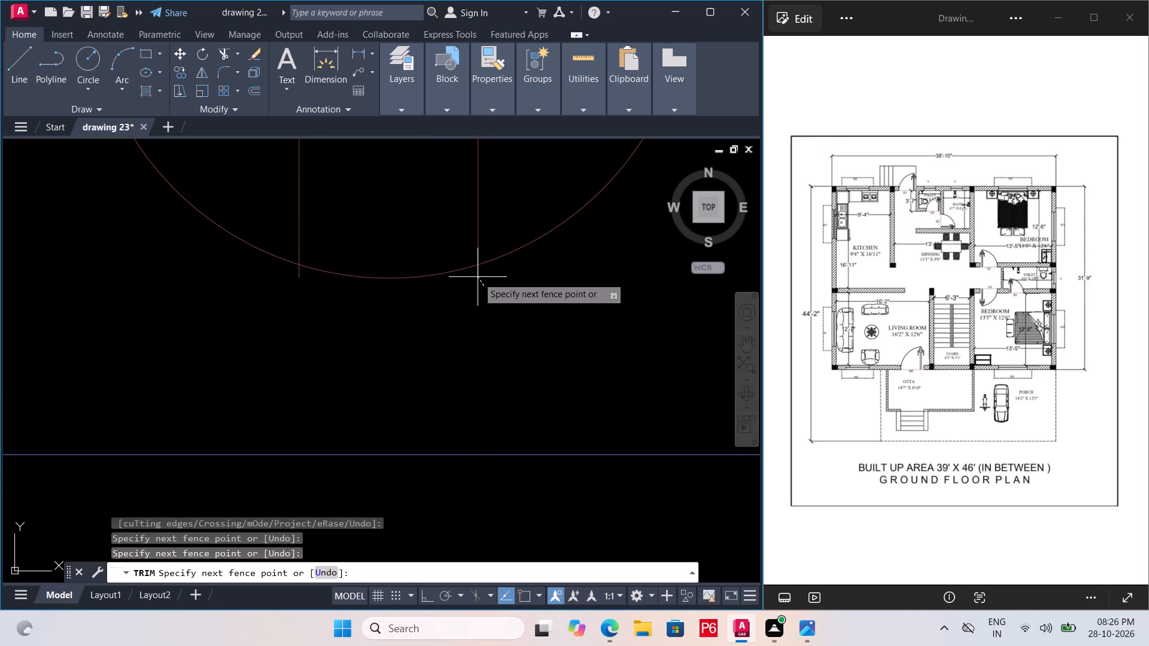
click(478, 277)
scroll(343, 345, down, 2)
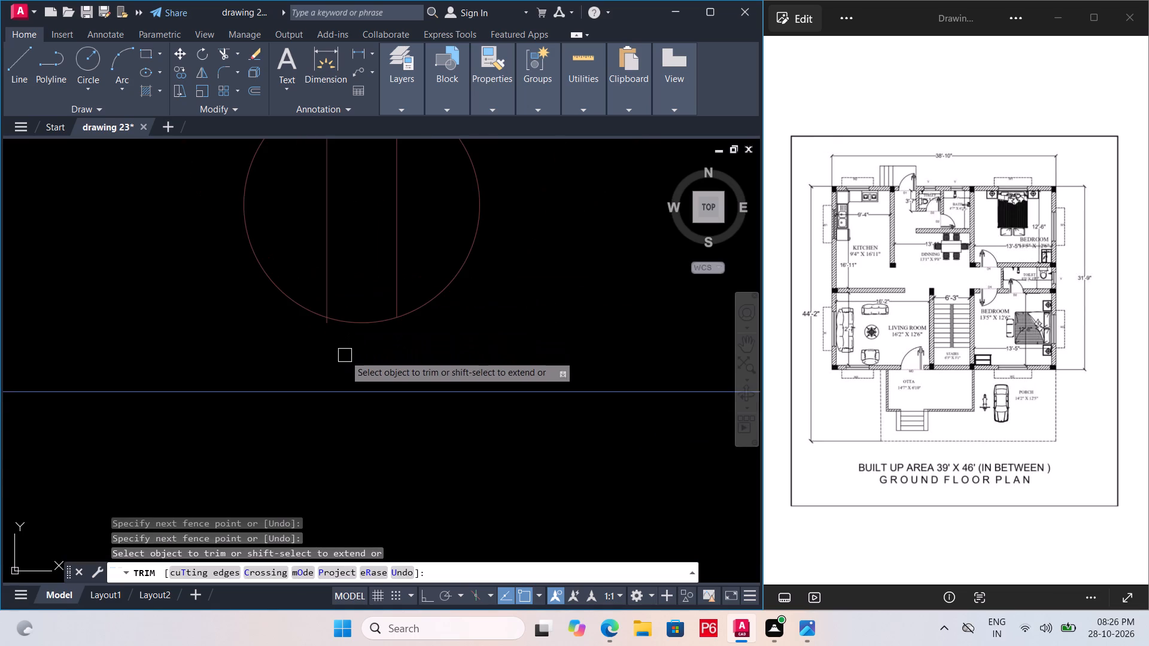
key(ctrl+s)
key(ctrl+s)
key(ctrl+s)
key(ctrl+s)
Trim the left line's lower end back to the knob circle, and save the drawing.
scroll(330, 331, up, 4)
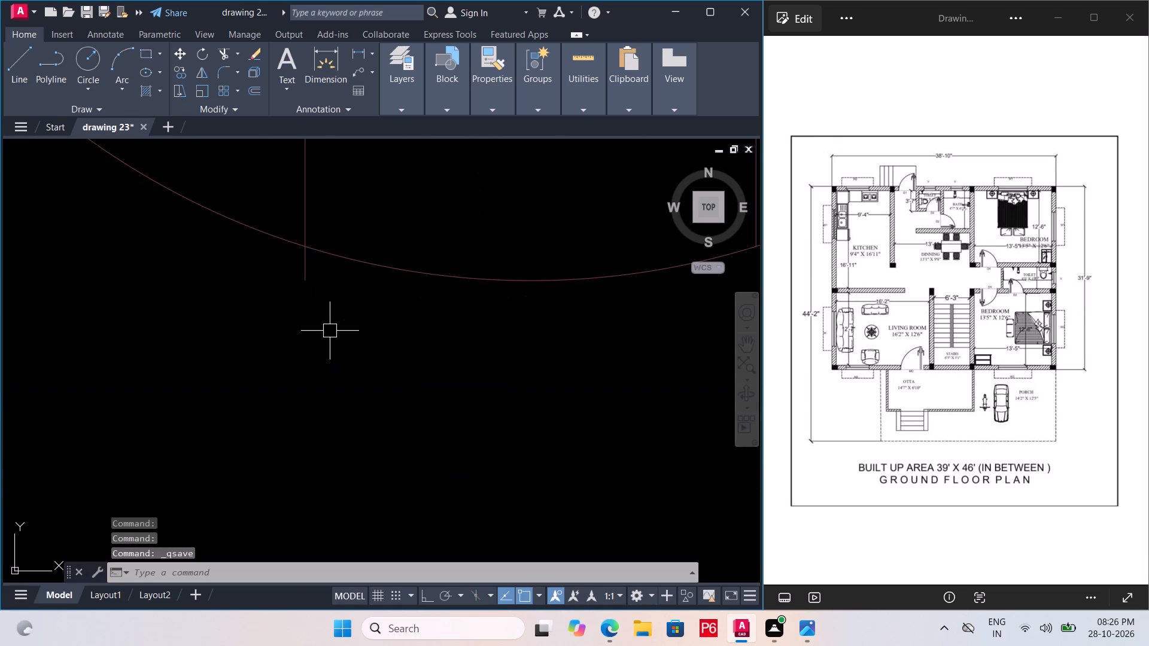
text(TR)
key(space)
key(space)
click(305, 278)
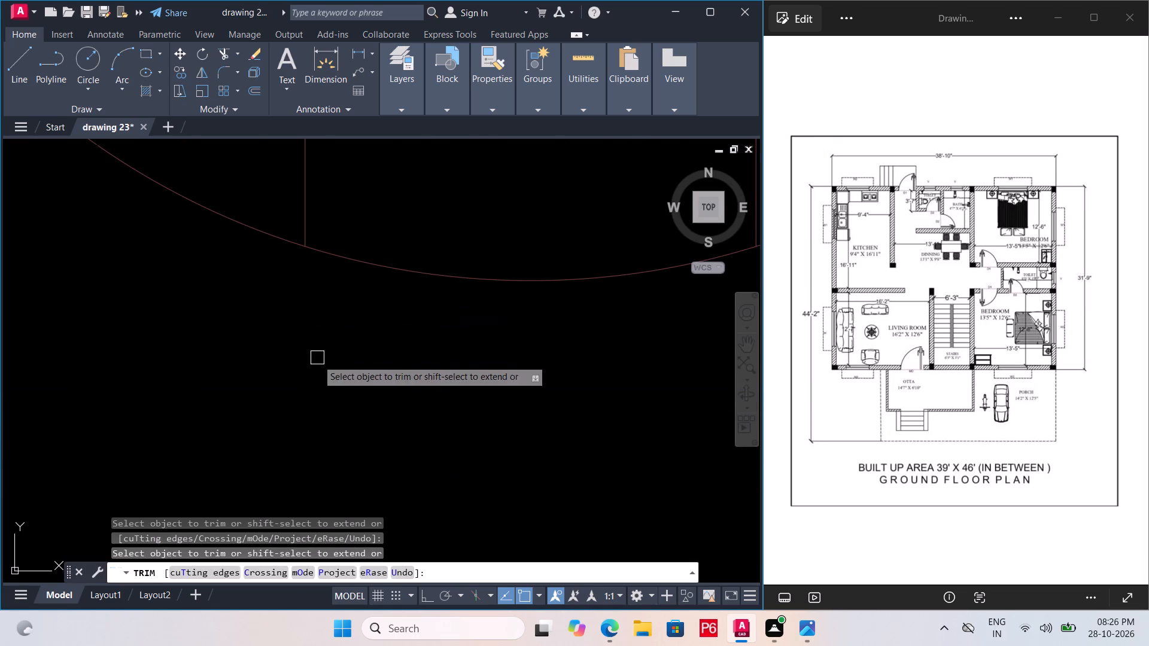
scroll(317, 397, down, 3)
key(ctrl+s)
key(ctrl+s)
key(ctrl+s)
key(ctrl+s)
key(ctrl+s)
scroll(326, 425, down, 3)
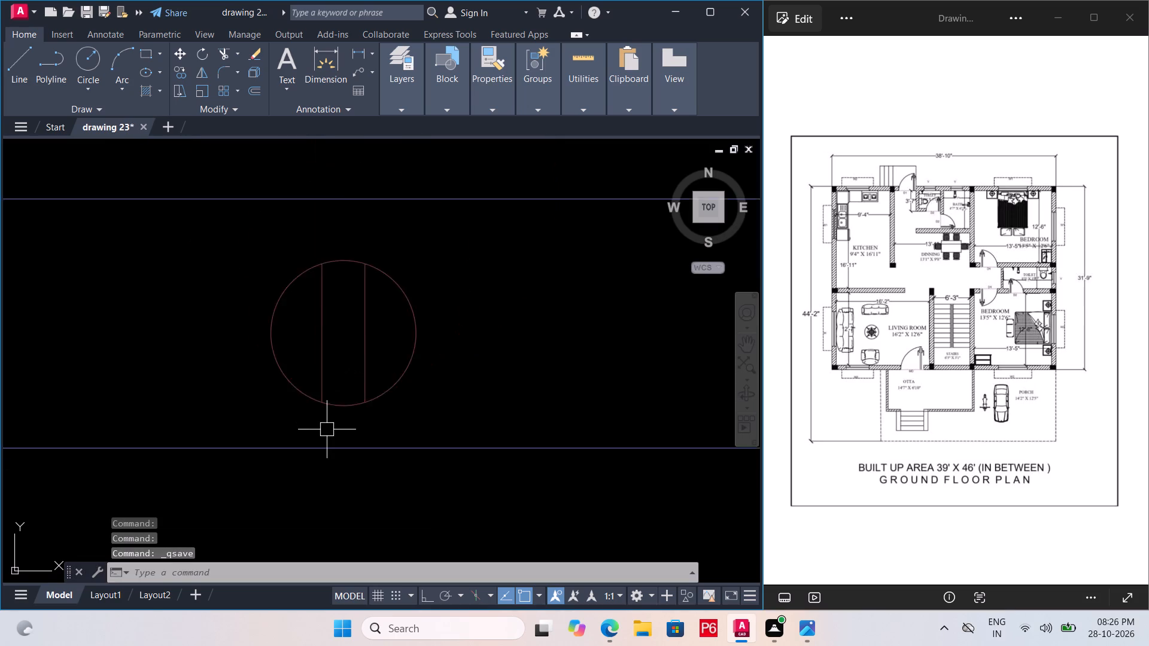
key(space)
Assign the knob circle and its two vertical lines to the furniture layer, and save the drawing.
click(449, 367)
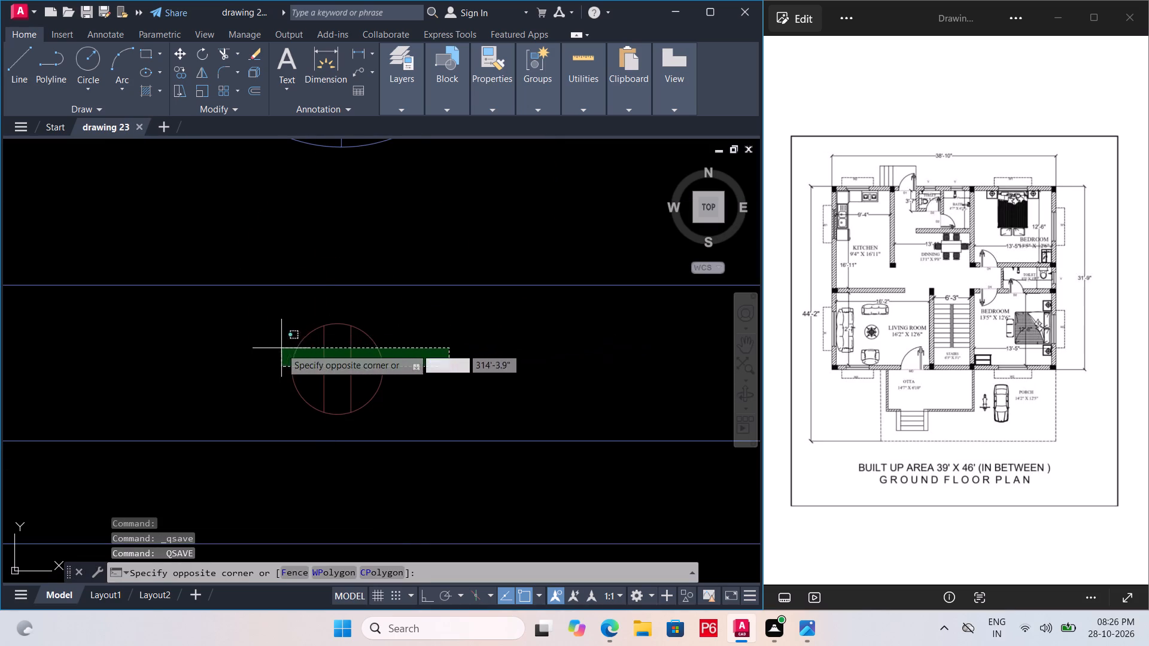
click(281, 348)
click(394, 112)
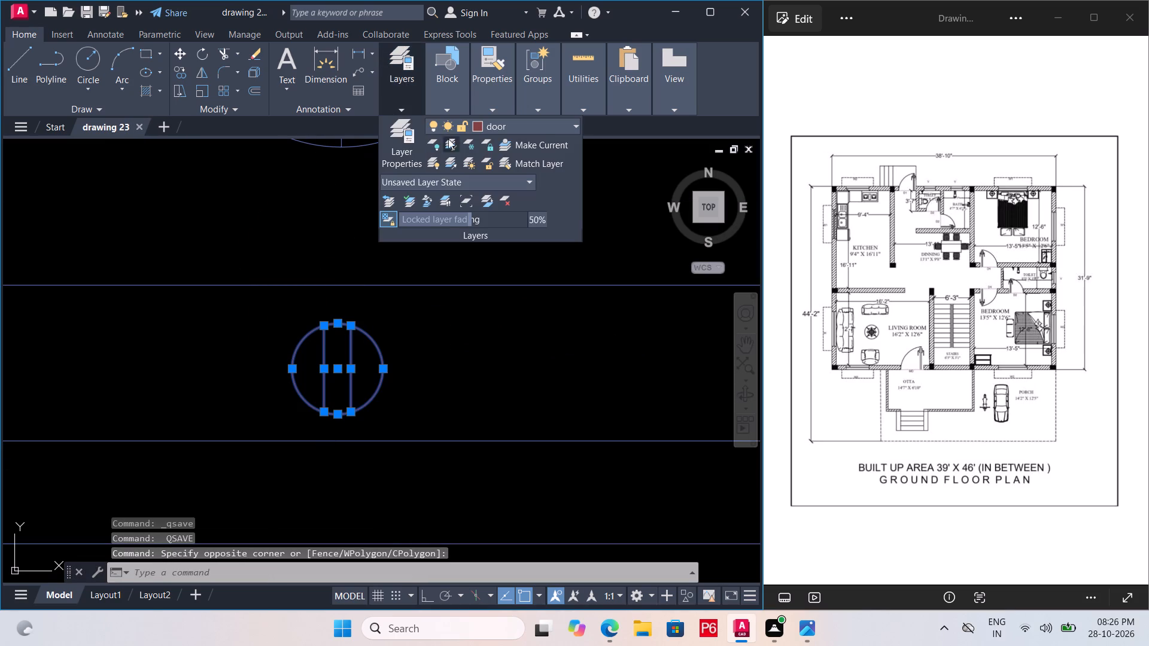
click(512, 125)
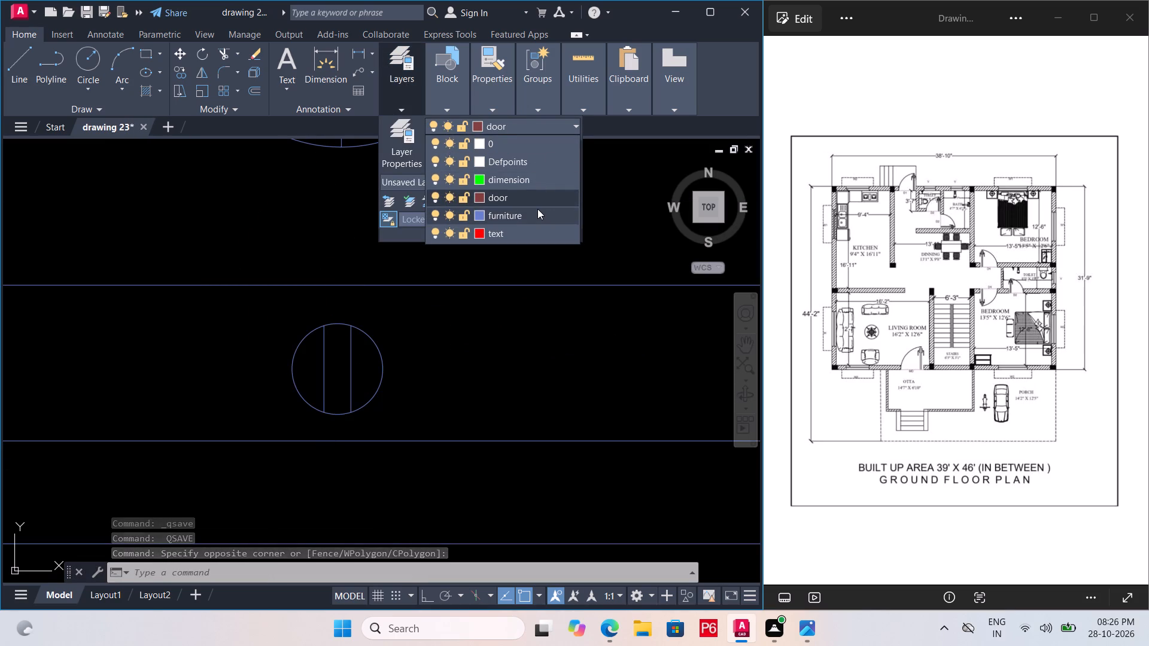
click(537, 209)
key(Escape)
key(ctrl+s)
key(ctrl+s)
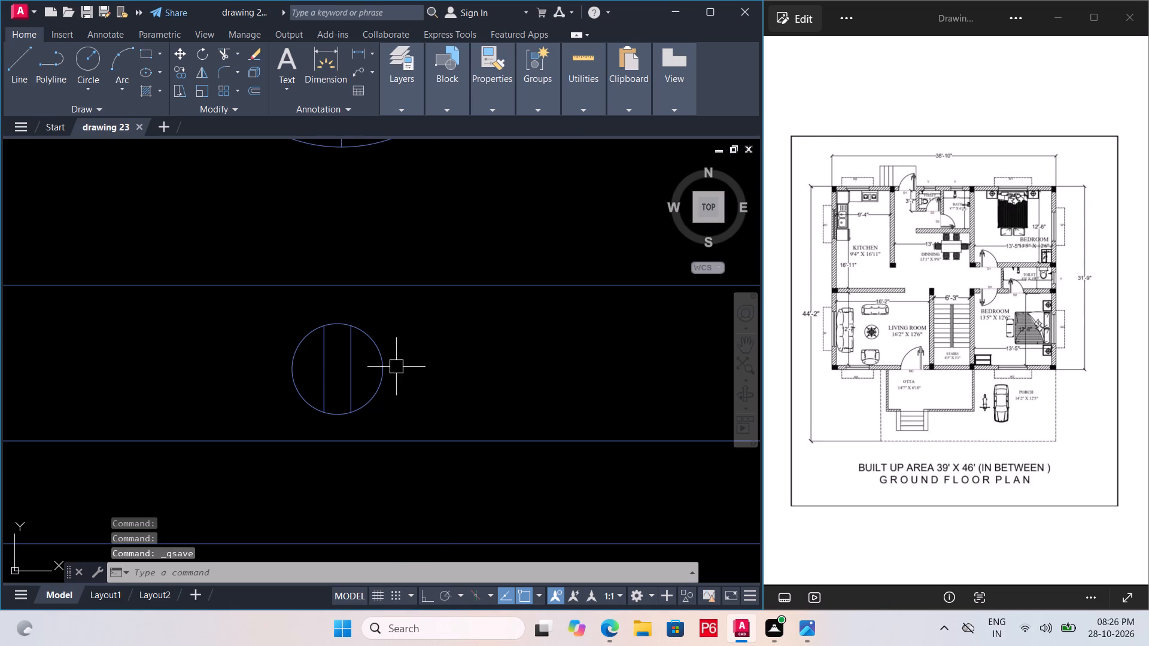
key(ctrl+s)
Offset each of the knob's two vertical lines 0.1" inward, towards the circle's centre.
click(325, 368)
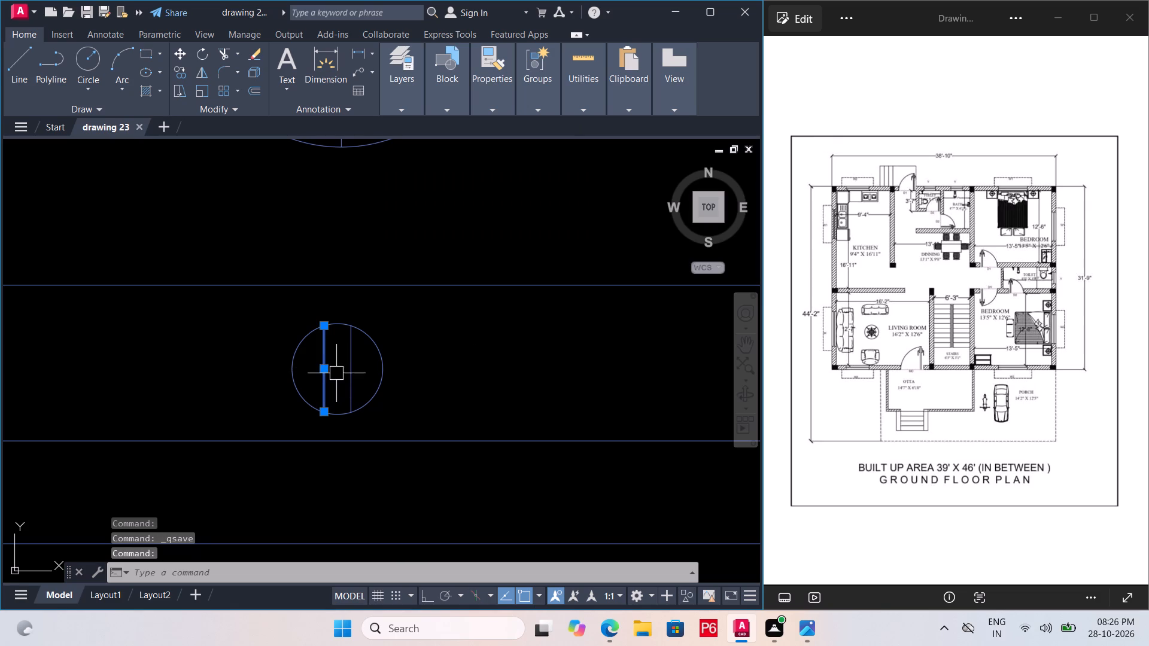
scroll(338, 373, up, 1)
key(o)
key(Return)
text(0.1")
key(Return)
click(348, 371)
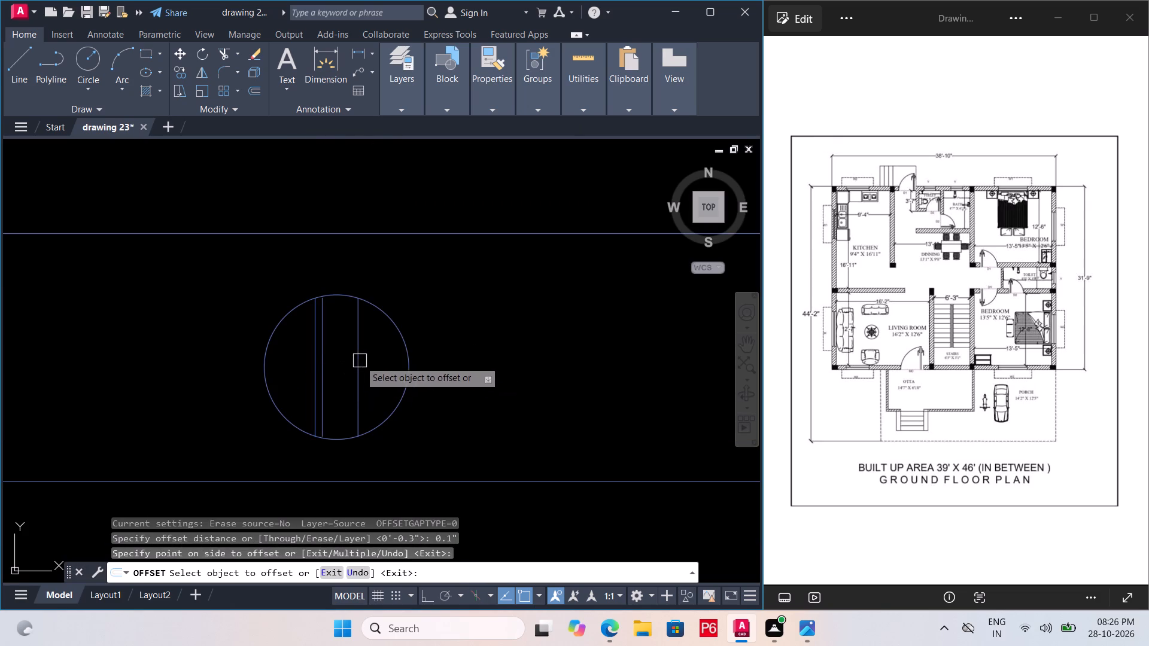
click(364, 356)
click(346, 360)
key(Escape)
Delete the outer pair of vertical lines inside the knob circle, and save the drawing.
scroll(332, 377, up, 1)
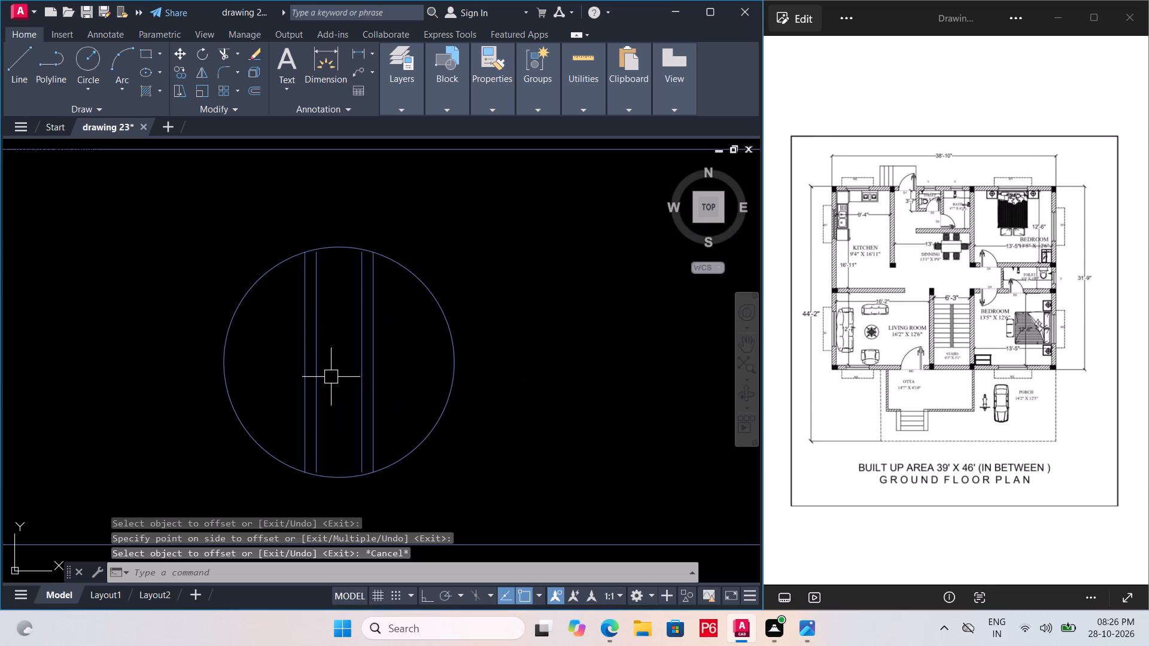
click(305, 375)
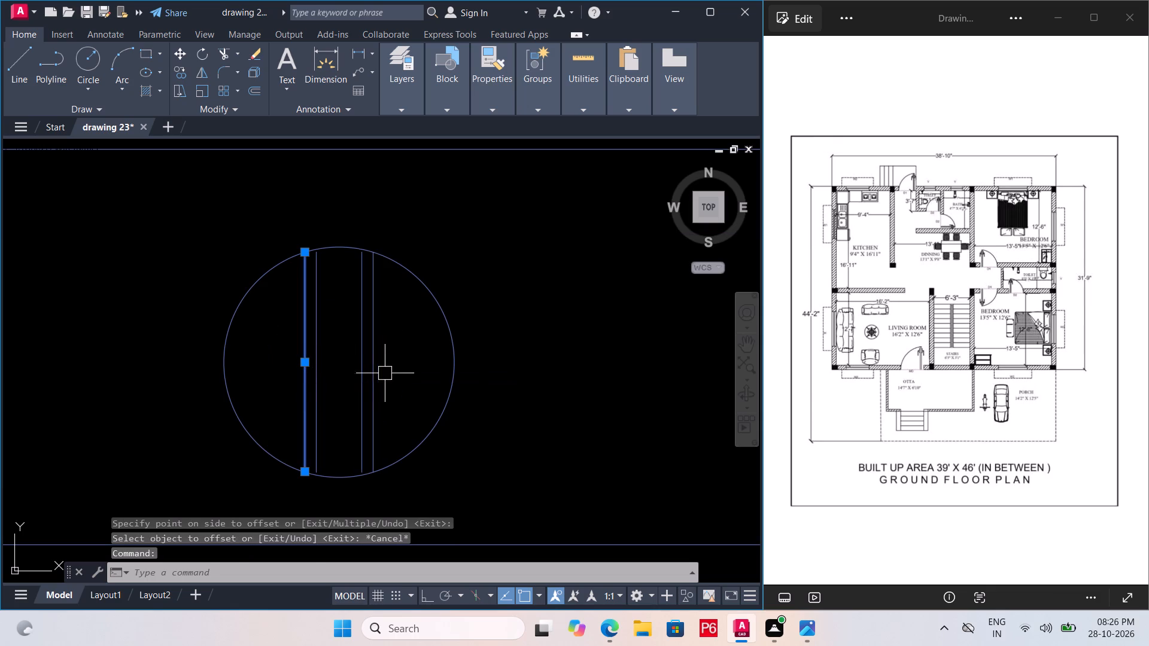
click(374, 380)
key(Delete)
key(ctrl+s)
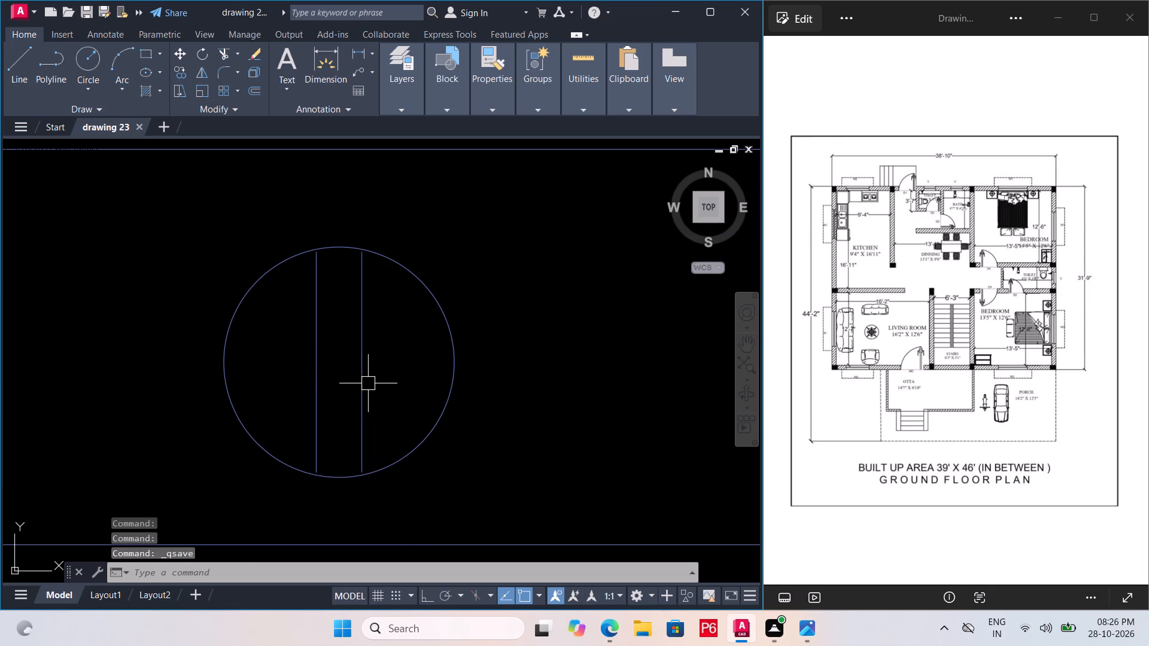
key(ctrl+s)
key(ctrl+s)
Extend both ends of the two remaining vertical lines to the knob circle, and save the drawing.
text(EX)
key(space)
key(space)
click(314, 334)
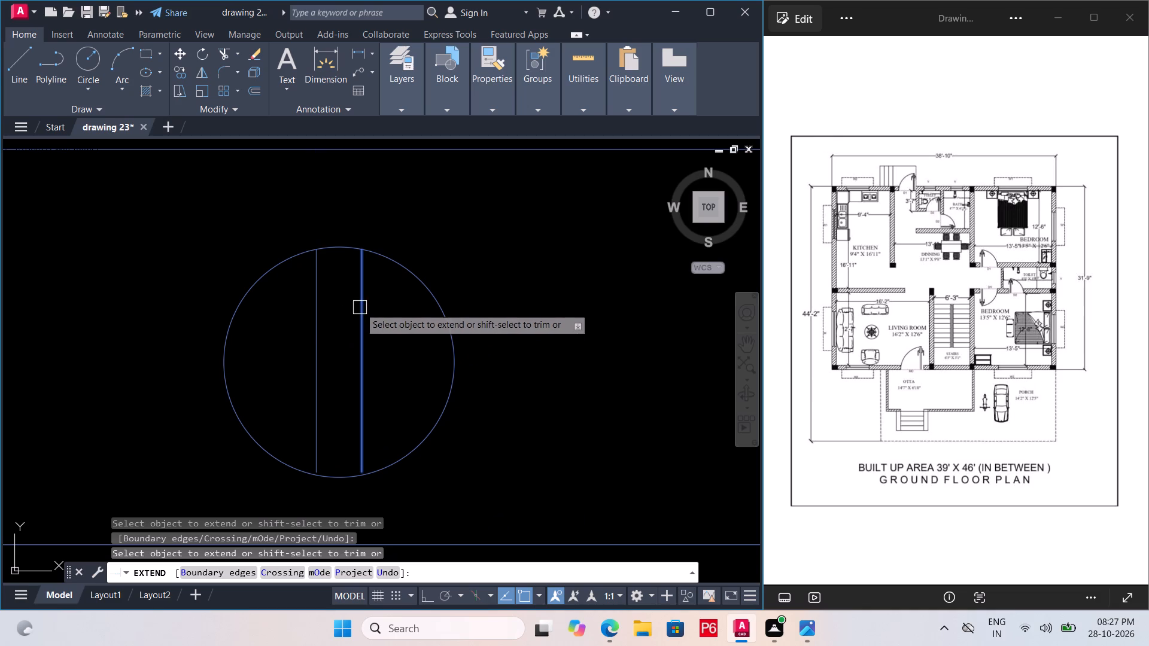
click(360, 307)
click(312, 432)
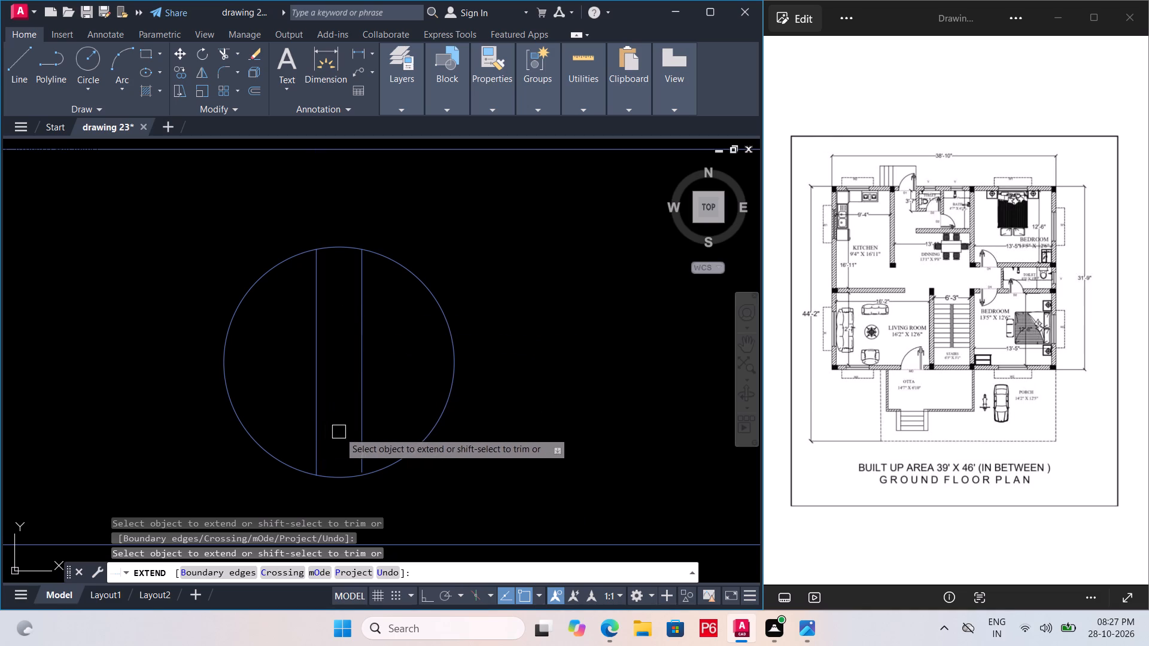
click(365, 442)
key(Escape)
key(ctrl+s)
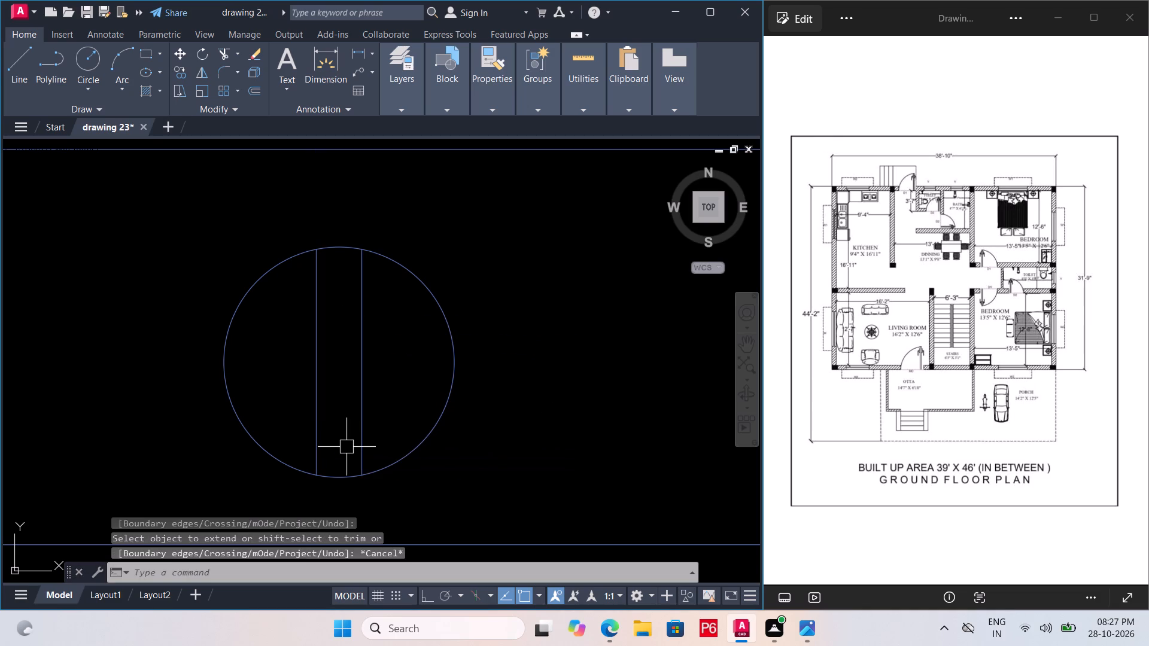
key(ctrl+s)
key(ctrl+s)
Copy the whole knob horizontally about 1'-3.5" with Ortho on, placing it below the right burner, and save the drawing.
scroll(314, 413, down, 4)
key(space)
drag(288, 381, 295, 382)
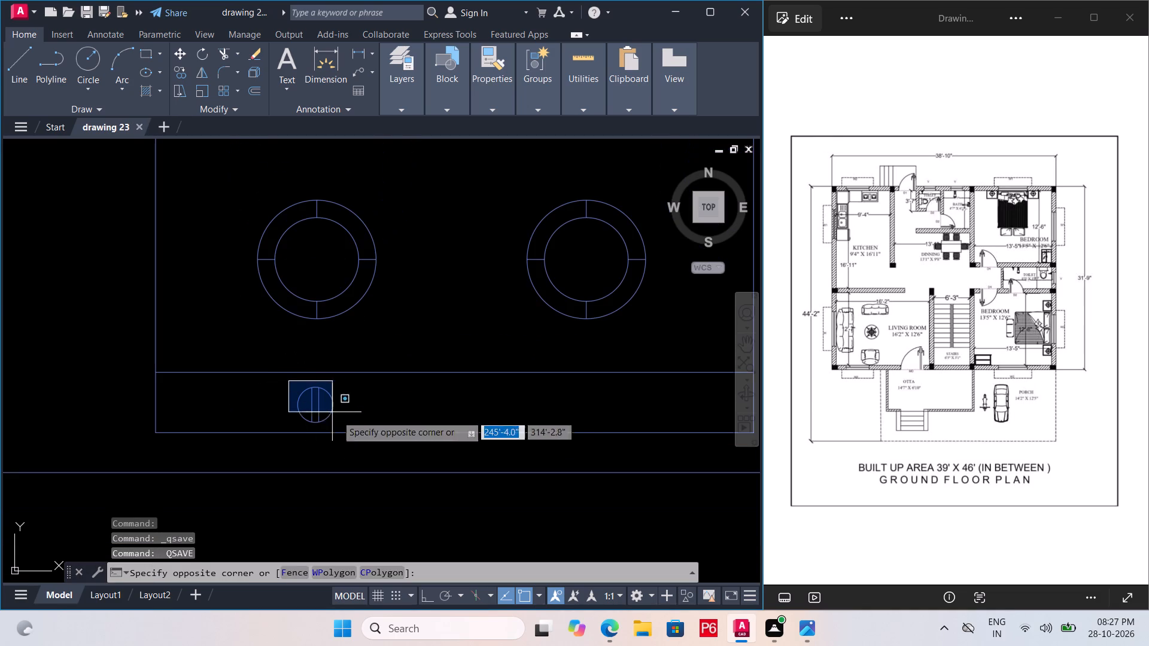
click(354, 429)
text(CO)
key(space)
scroll(317, 408, up, 1)
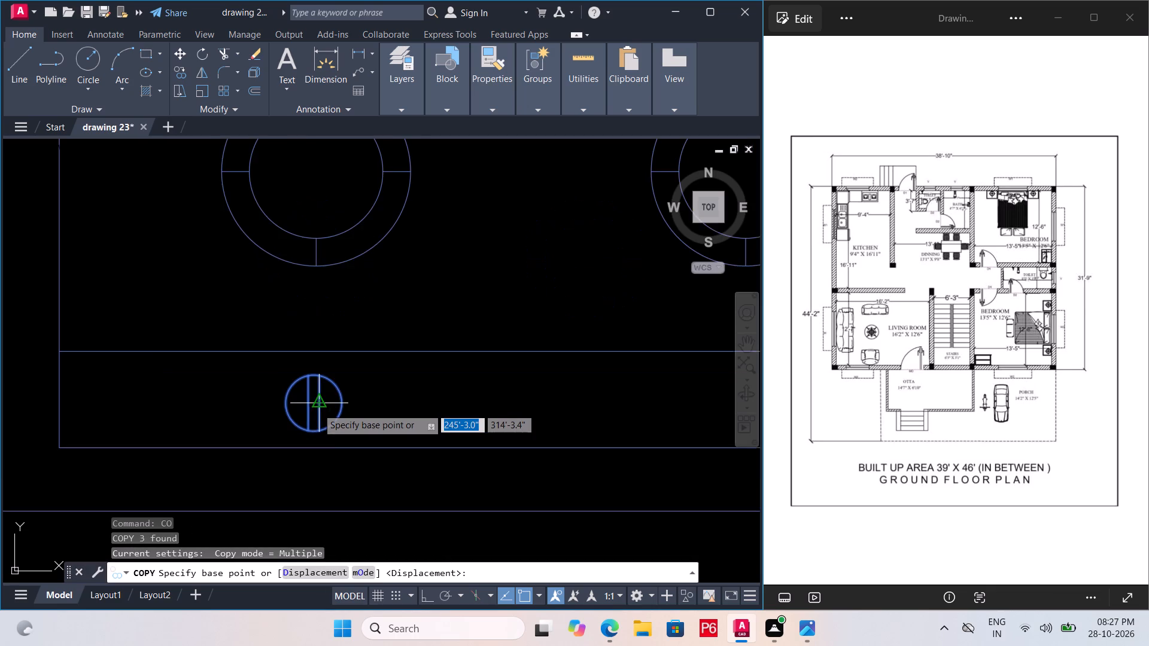
scroll(317, 408, up, 1)
click(312, 404)
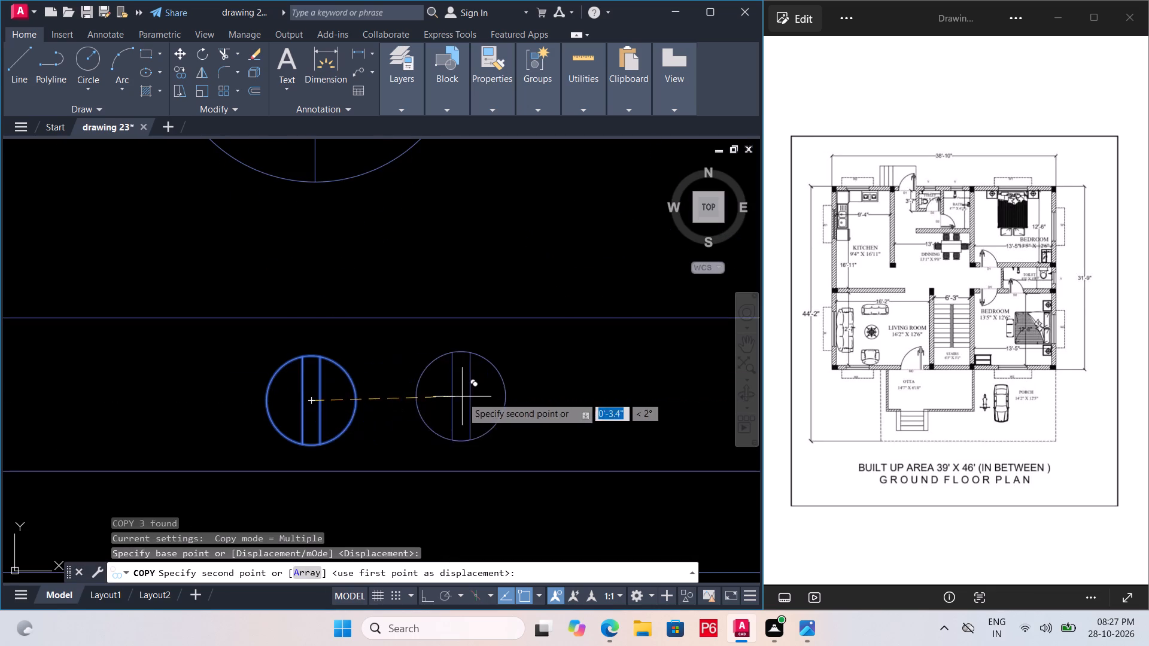
scroll(313, 392, down, 3)
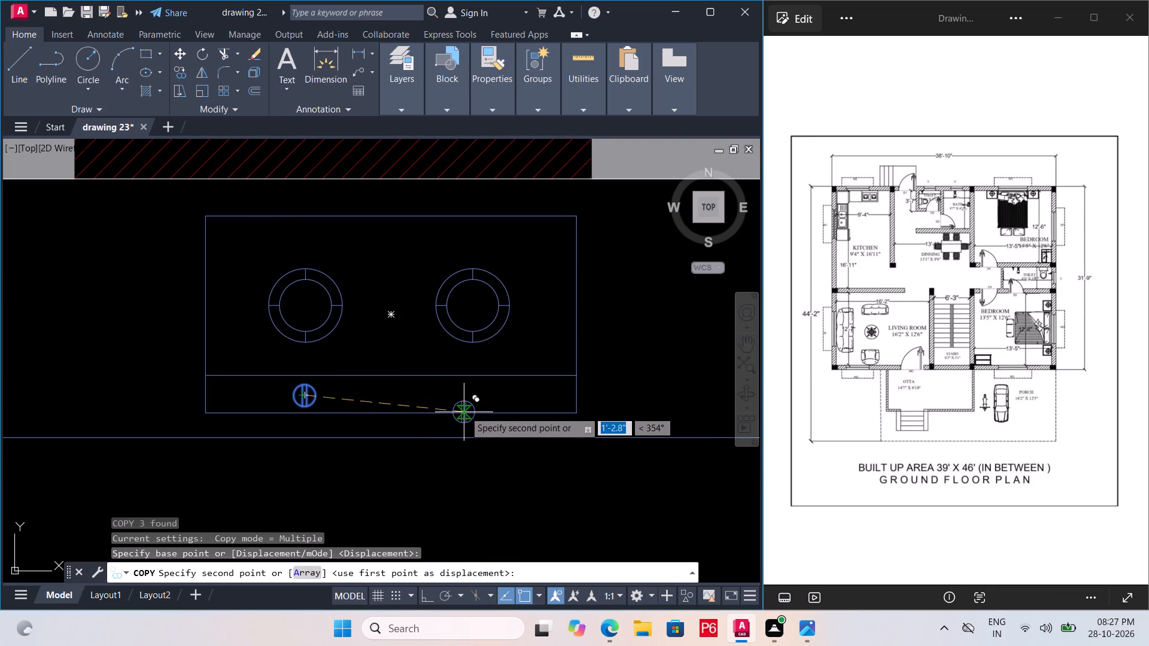
key(F8)
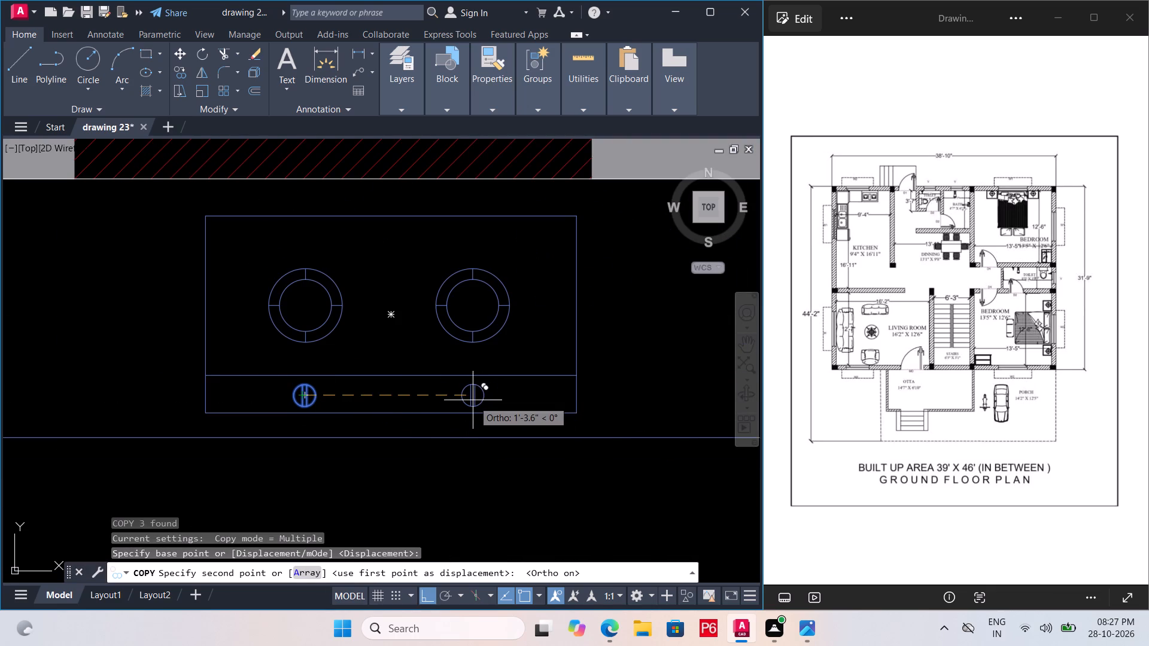
click(471, 399)
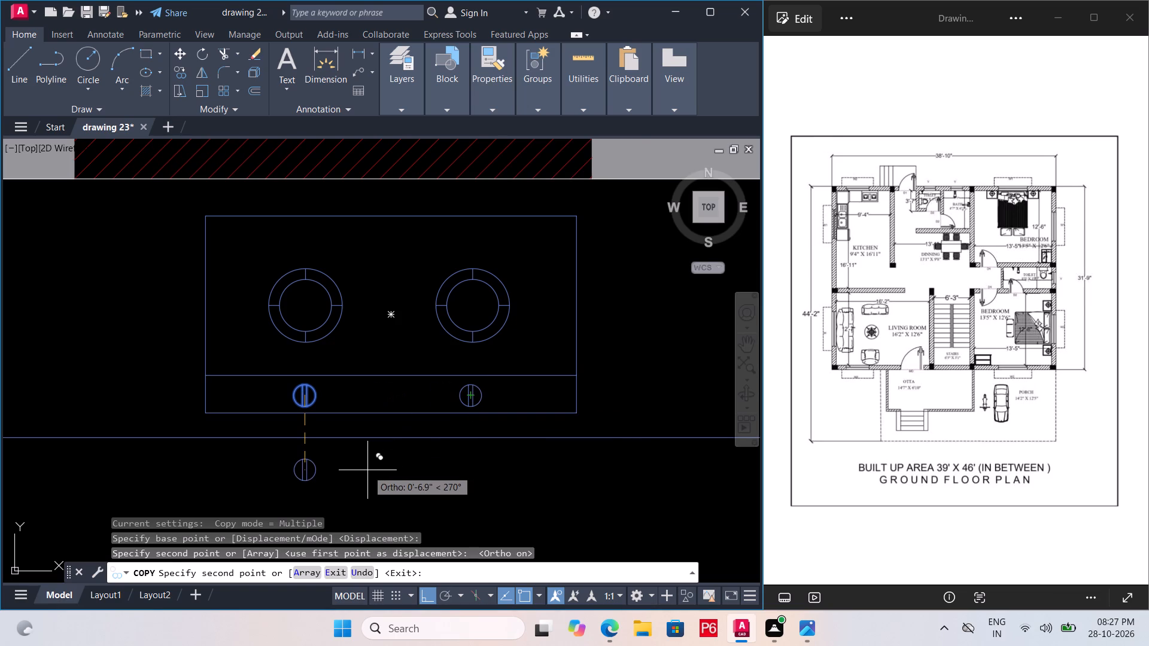
key(ctrl+s)
key(ctrl+s)
key(ctrl+s)
key(ctrl+s)
key(ctrl+s)
key(ctrl+s)
key(ctrl+s)
key(ctrl+s)
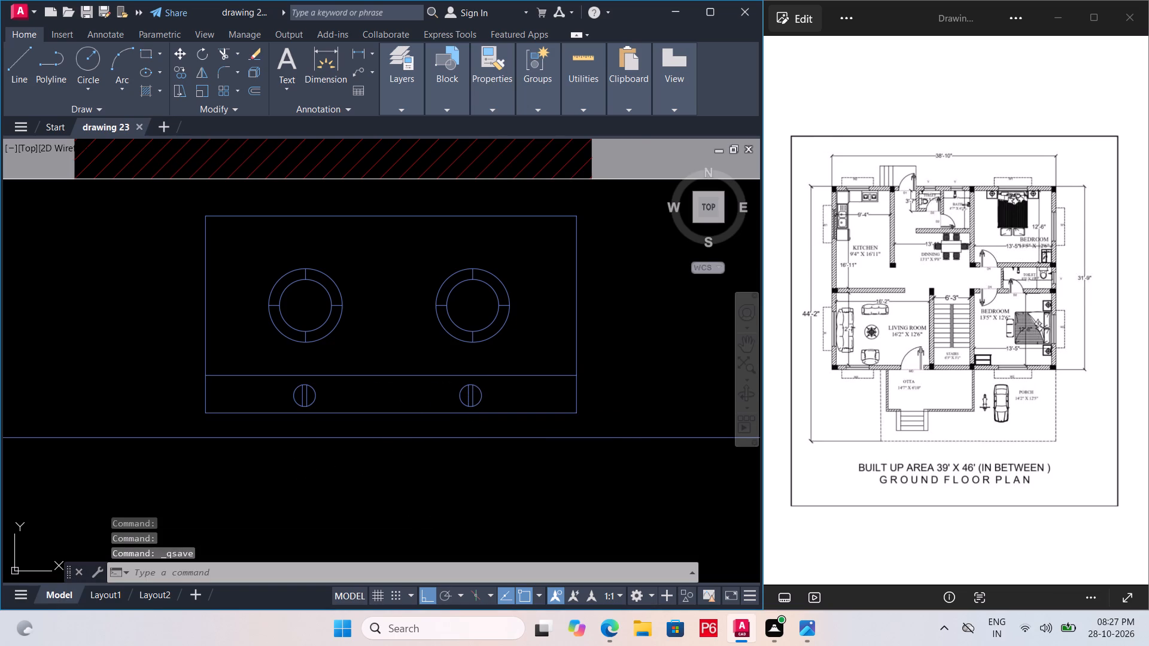
key(ctrl+s)
key(ctrl+s)
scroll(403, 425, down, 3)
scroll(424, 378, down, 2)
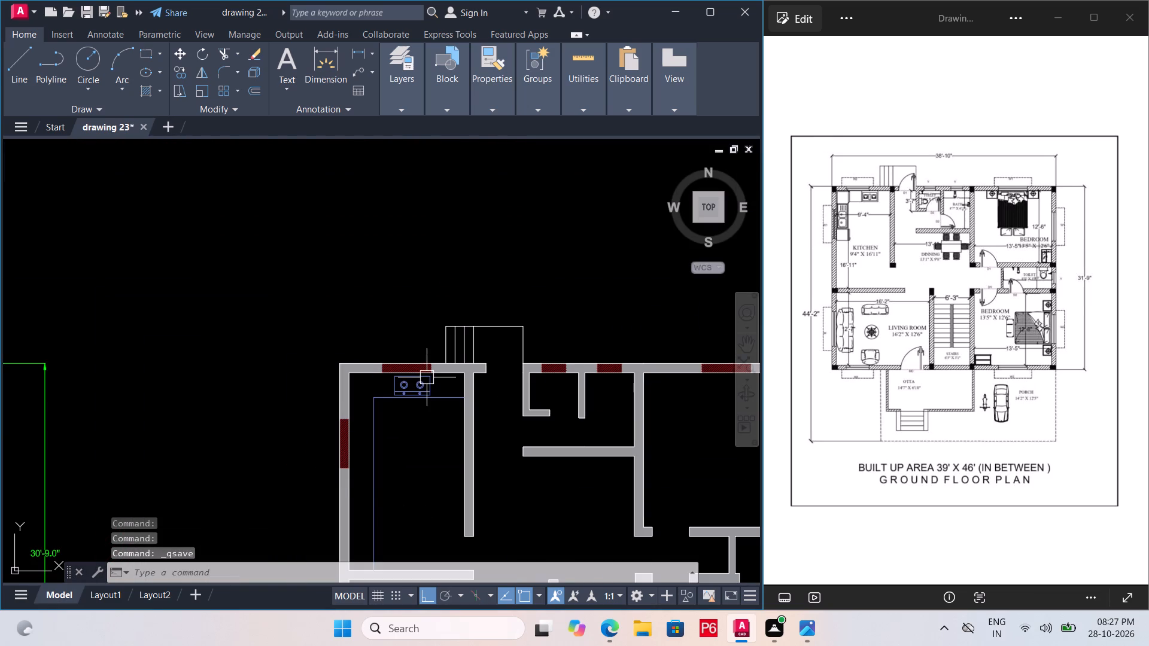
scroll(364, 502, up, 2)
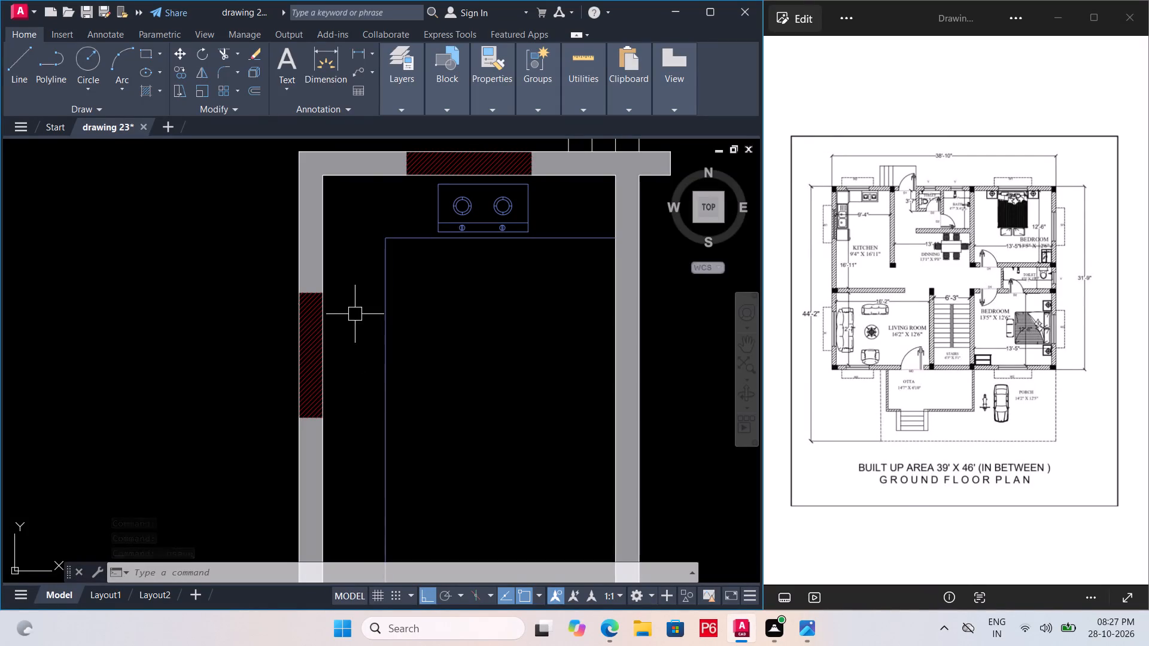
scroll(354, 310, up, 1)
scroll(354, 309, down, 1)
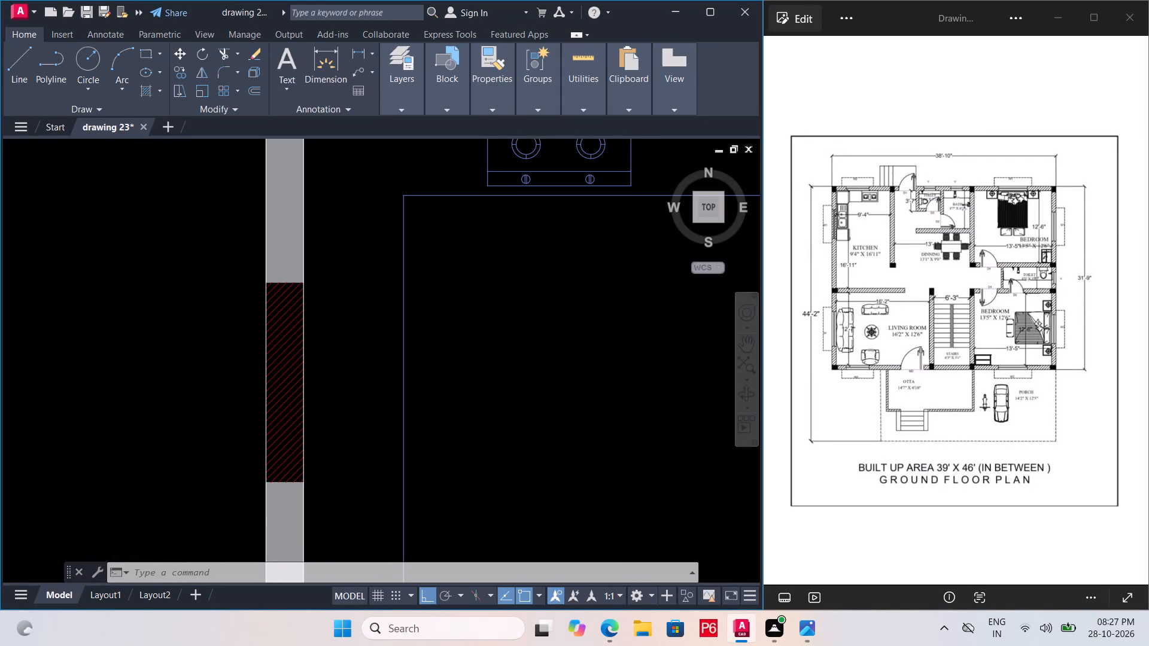
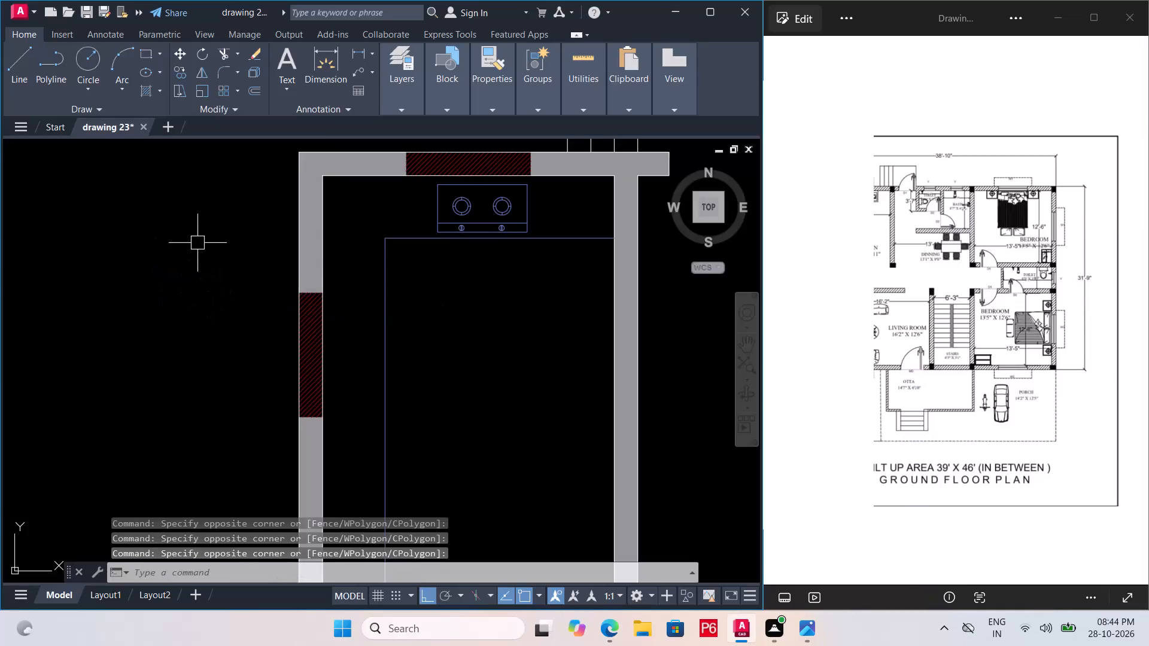
Save the drawing.
drag(197, 243, 180, 252)
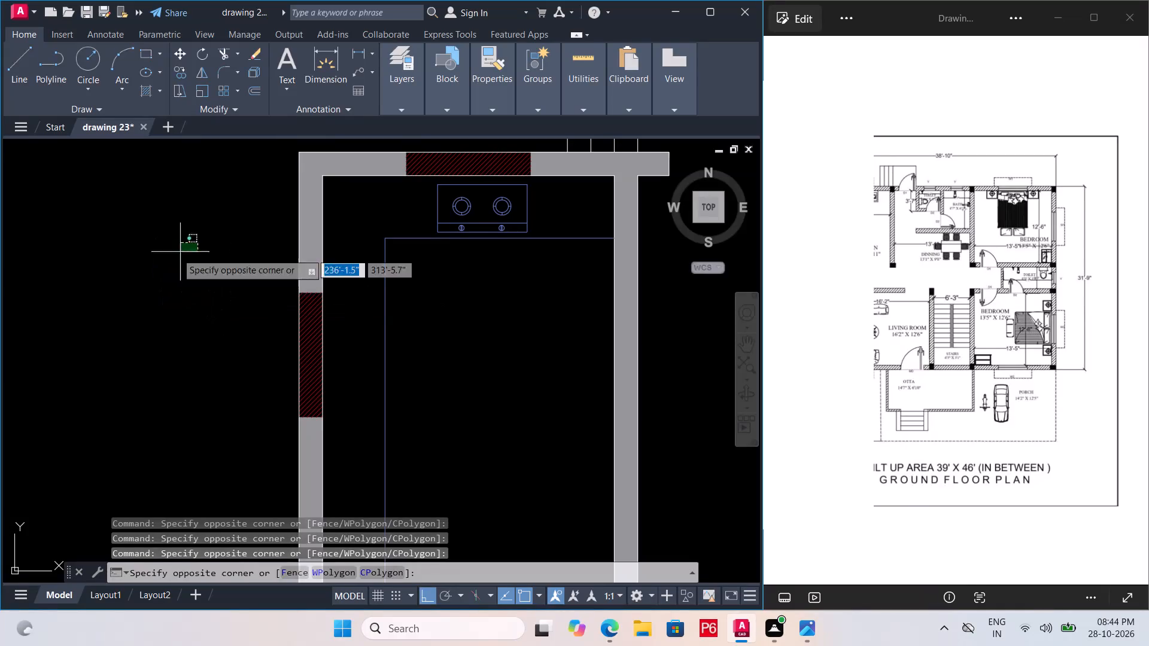
click(166, 272)
drag(157, 257, 194, 278)
click(206, 288)
key(ctrl+s)
key(ctrl+s)
key(ctrl+s)
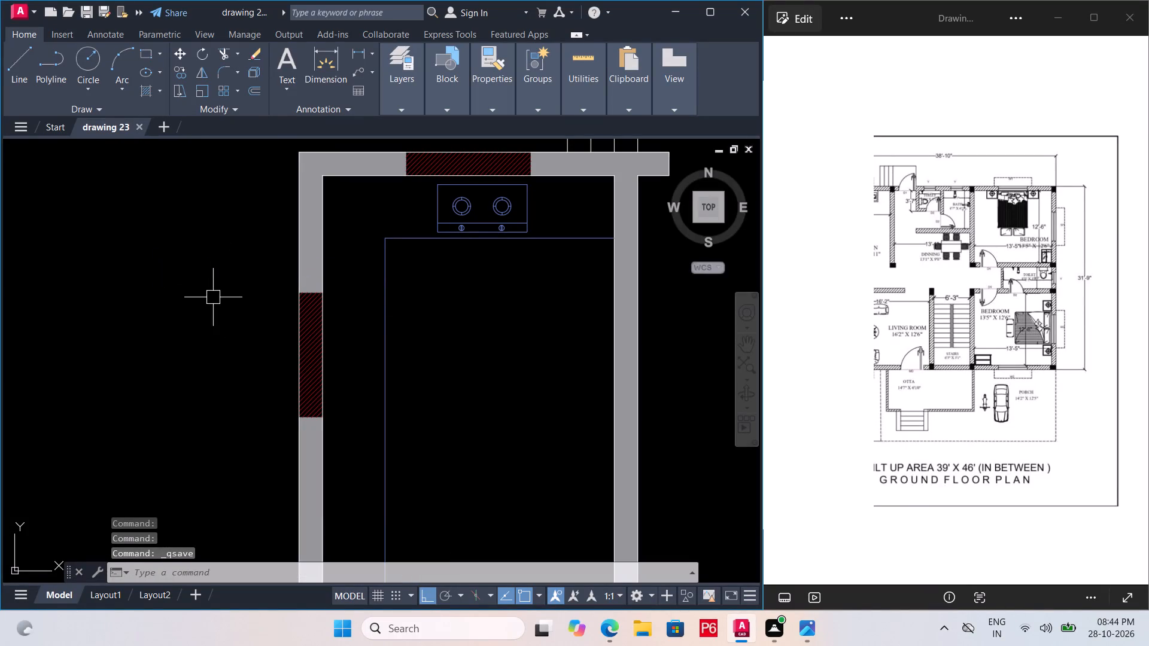
key(ctrl+s)
key(ctrl+s)
key(ctrl+s)
key(ctrl+s)
key(ctrl+s)
key(ctrl+s)
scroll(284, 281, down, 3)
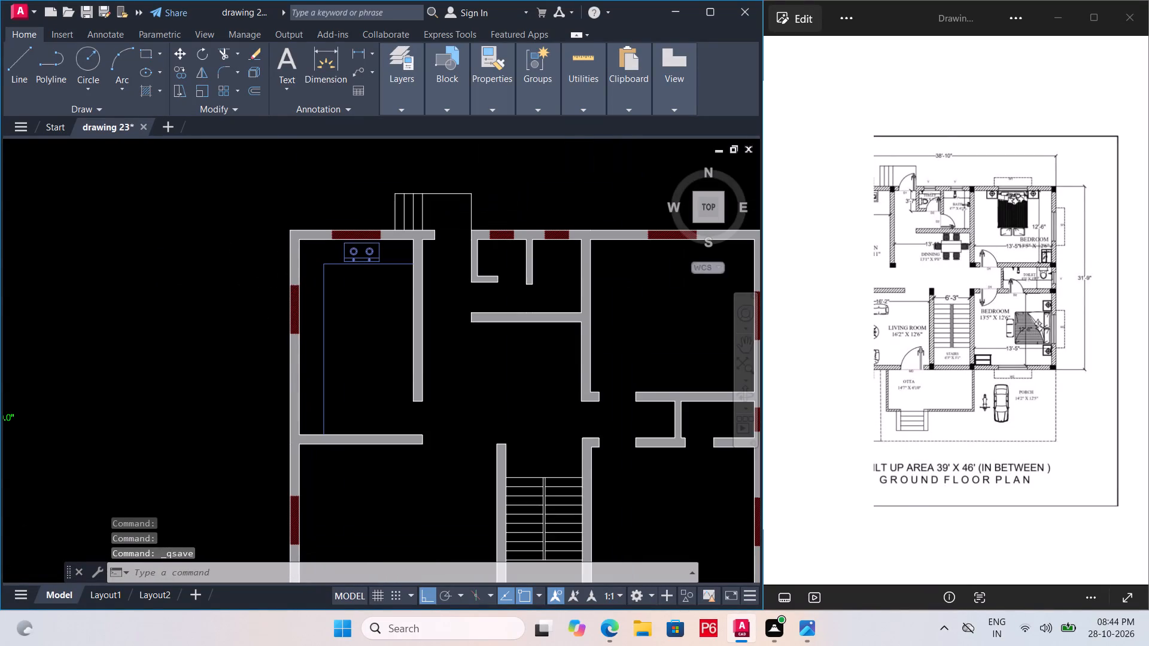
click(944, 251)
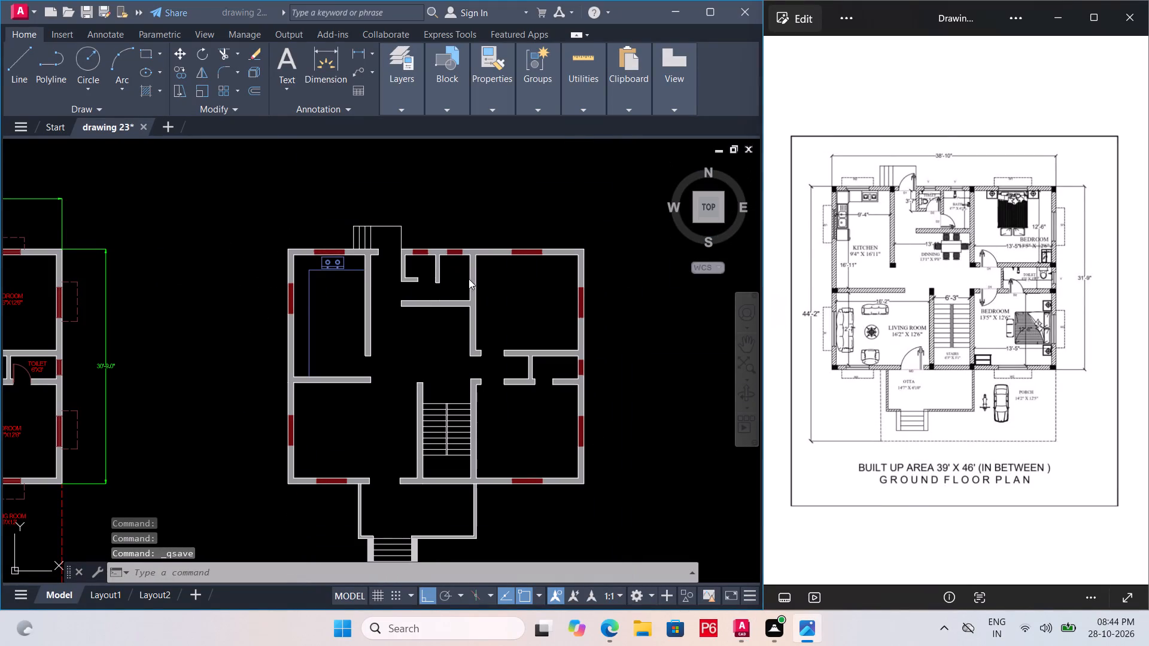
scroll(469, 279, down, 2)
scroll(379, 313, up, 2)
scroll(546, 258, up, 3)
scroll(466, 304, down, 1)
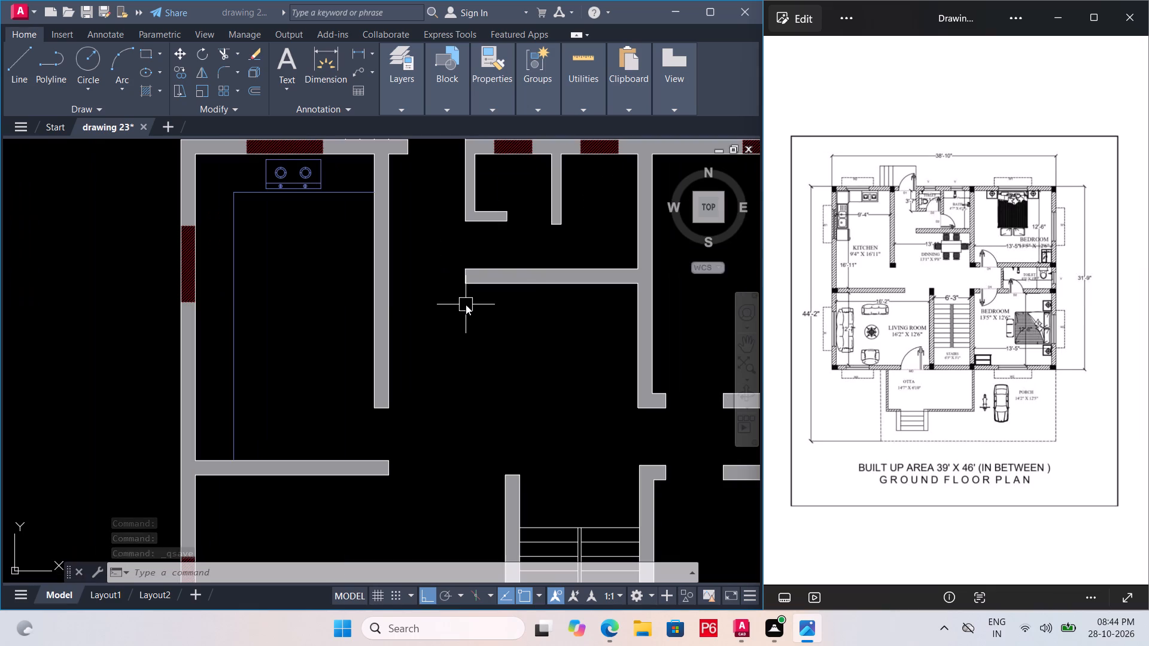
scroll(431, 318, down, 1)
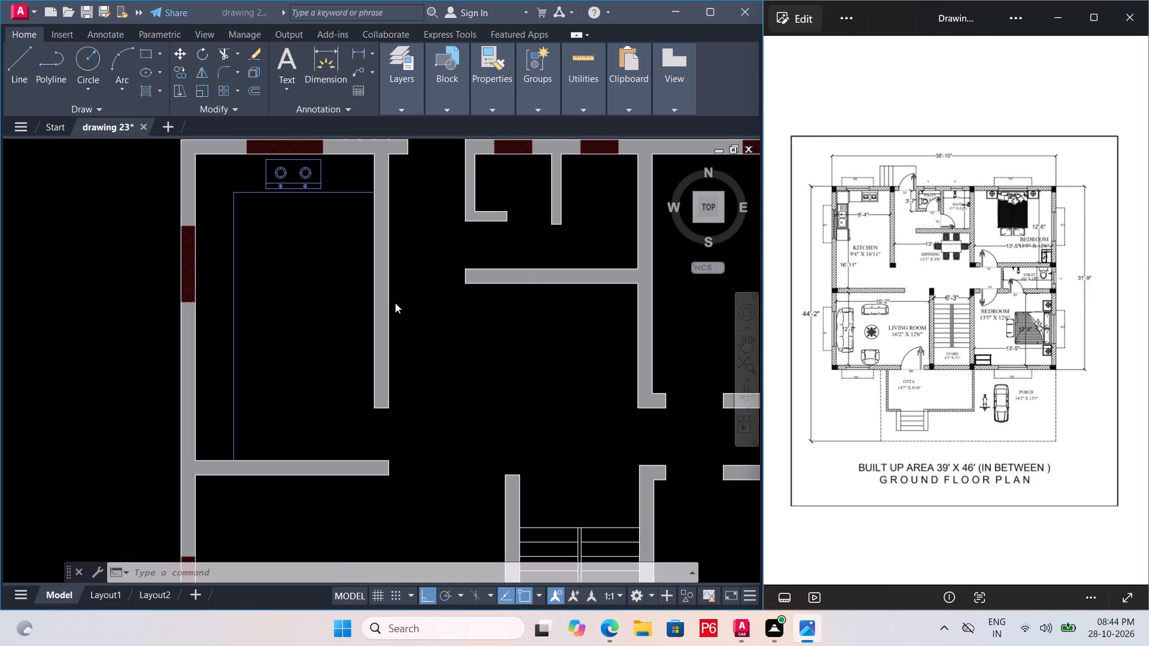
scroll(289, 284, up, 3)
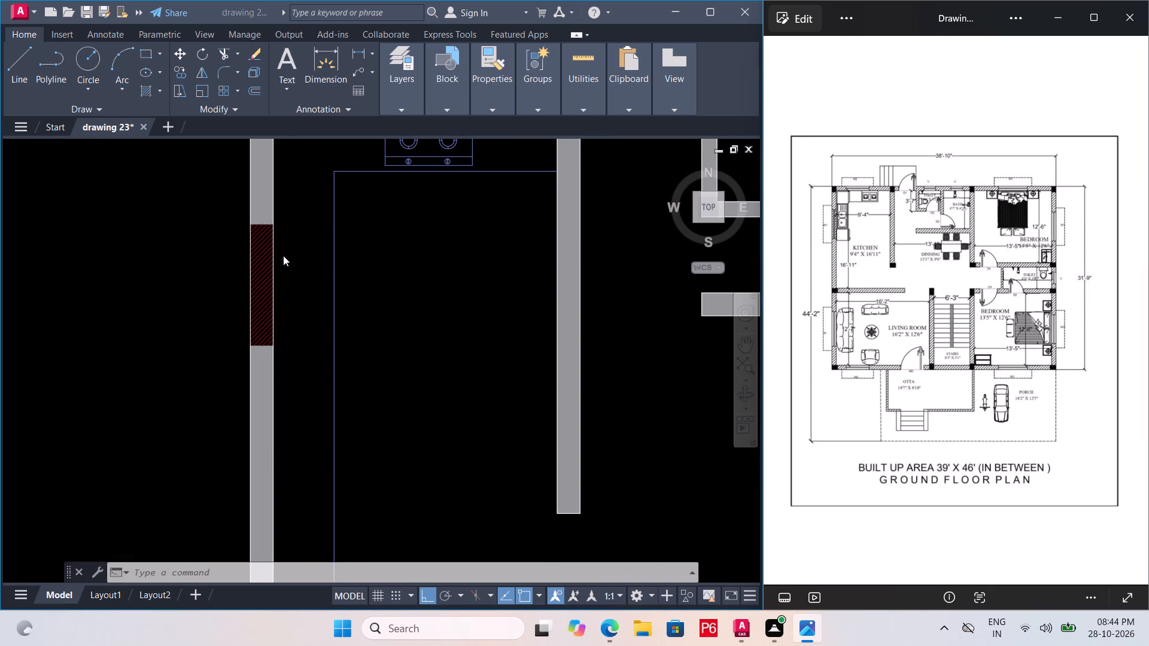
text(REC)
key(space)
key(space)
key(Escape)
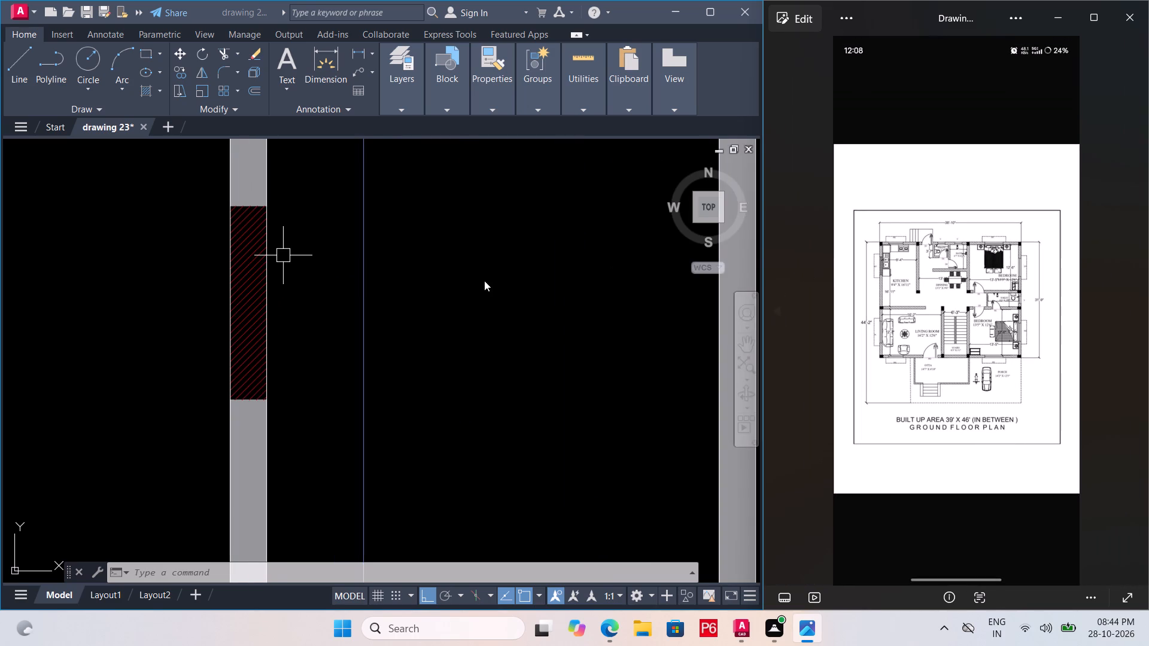
Save the drawing.
click(473, 282)
drag(397, 281, 405, 279)
click(516, 289)
click(479, 289)
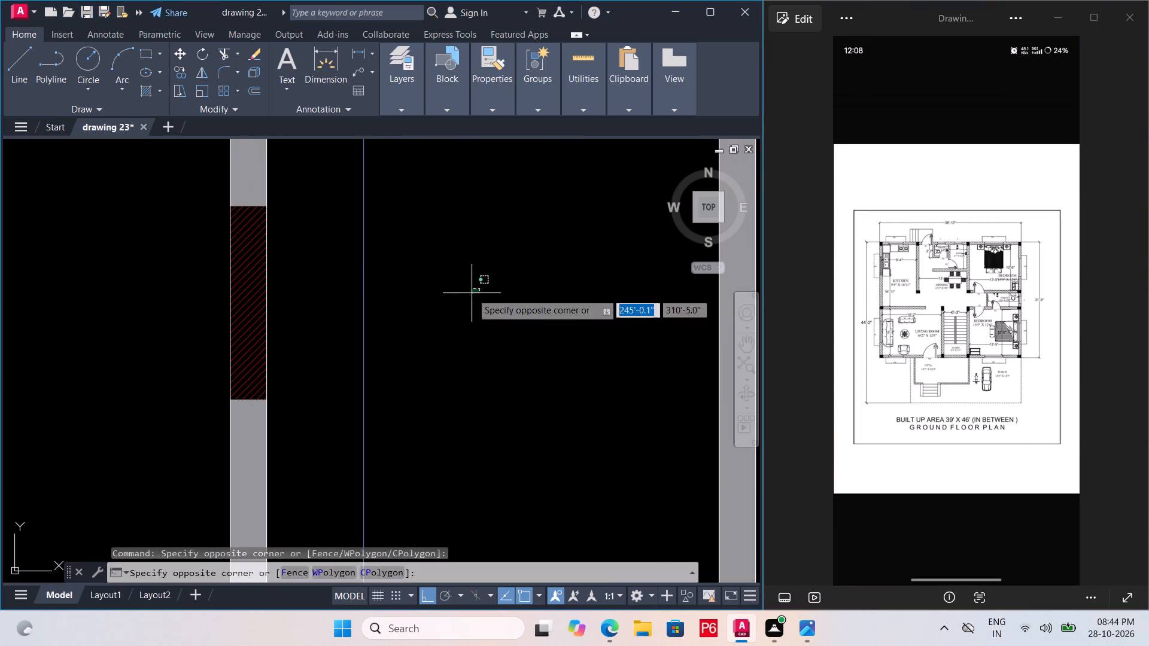
click(446, 309)
drag(446, 288, 498, 301)
click(541, 313)
key(ctrl+s)
key(ctrl+s)
key(ctrl+s)
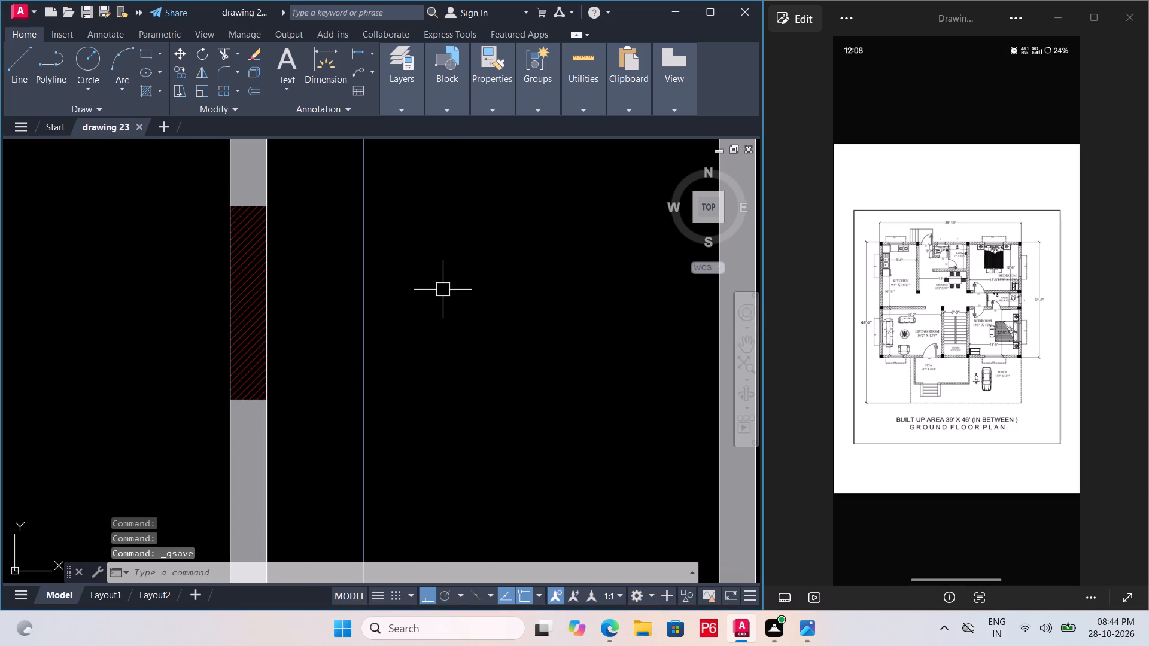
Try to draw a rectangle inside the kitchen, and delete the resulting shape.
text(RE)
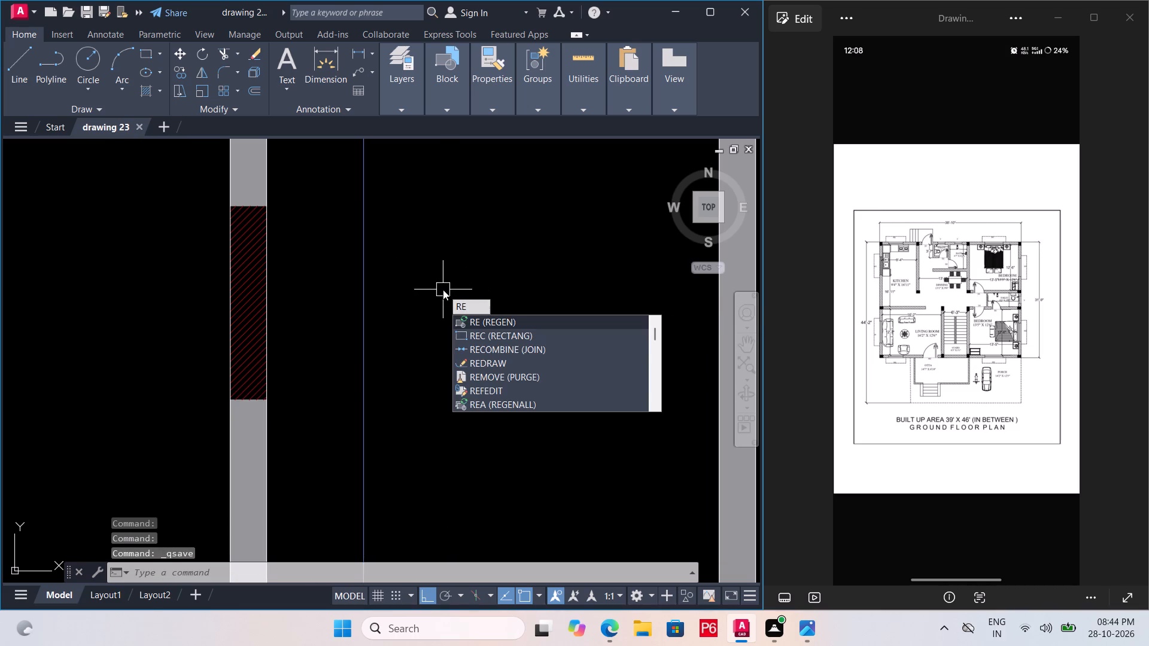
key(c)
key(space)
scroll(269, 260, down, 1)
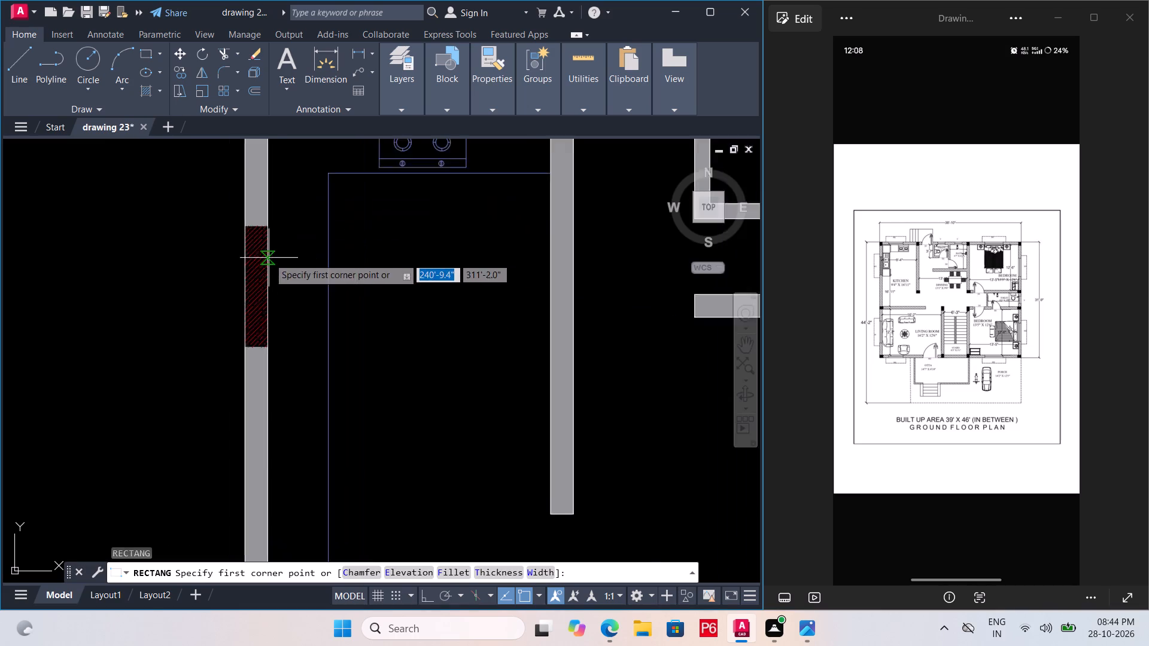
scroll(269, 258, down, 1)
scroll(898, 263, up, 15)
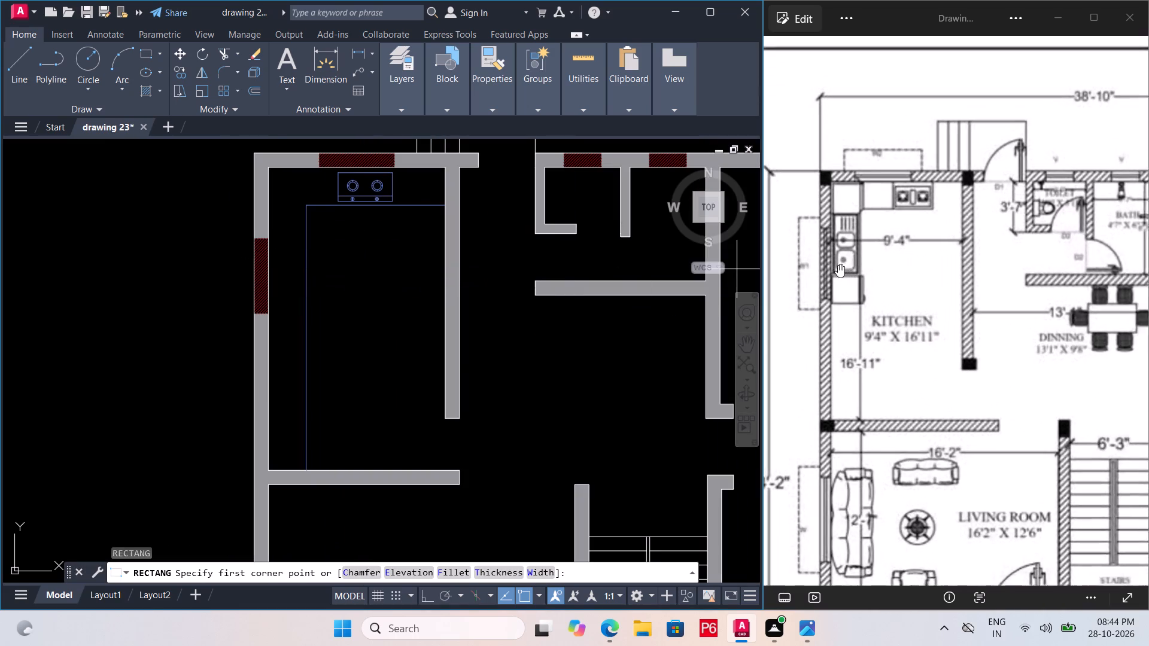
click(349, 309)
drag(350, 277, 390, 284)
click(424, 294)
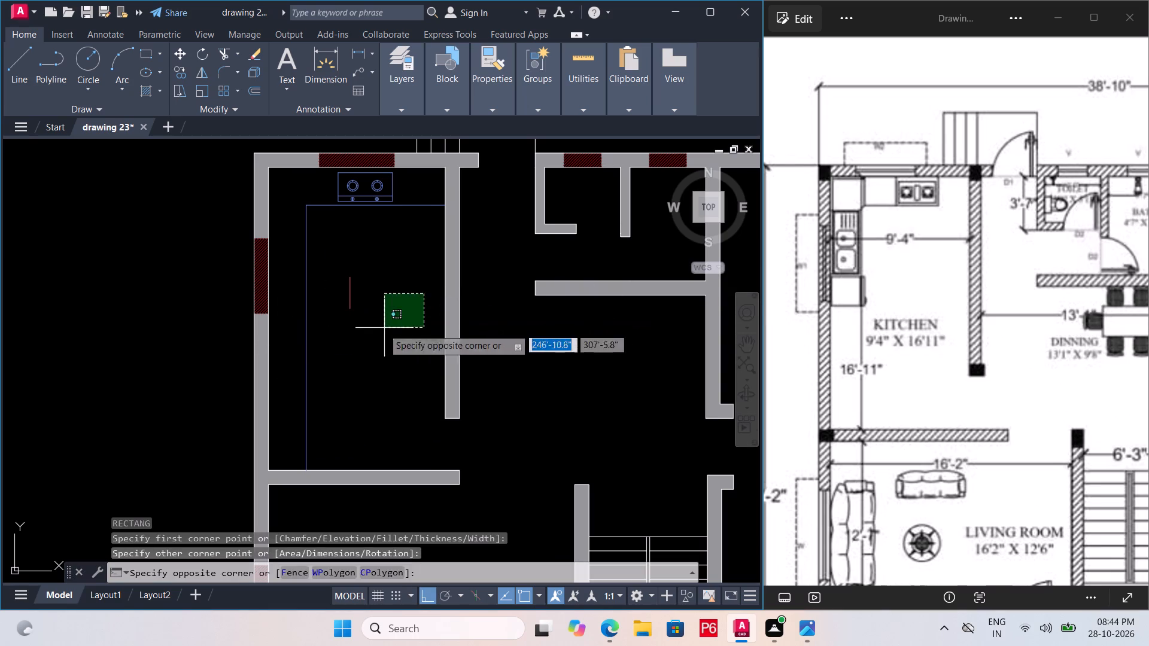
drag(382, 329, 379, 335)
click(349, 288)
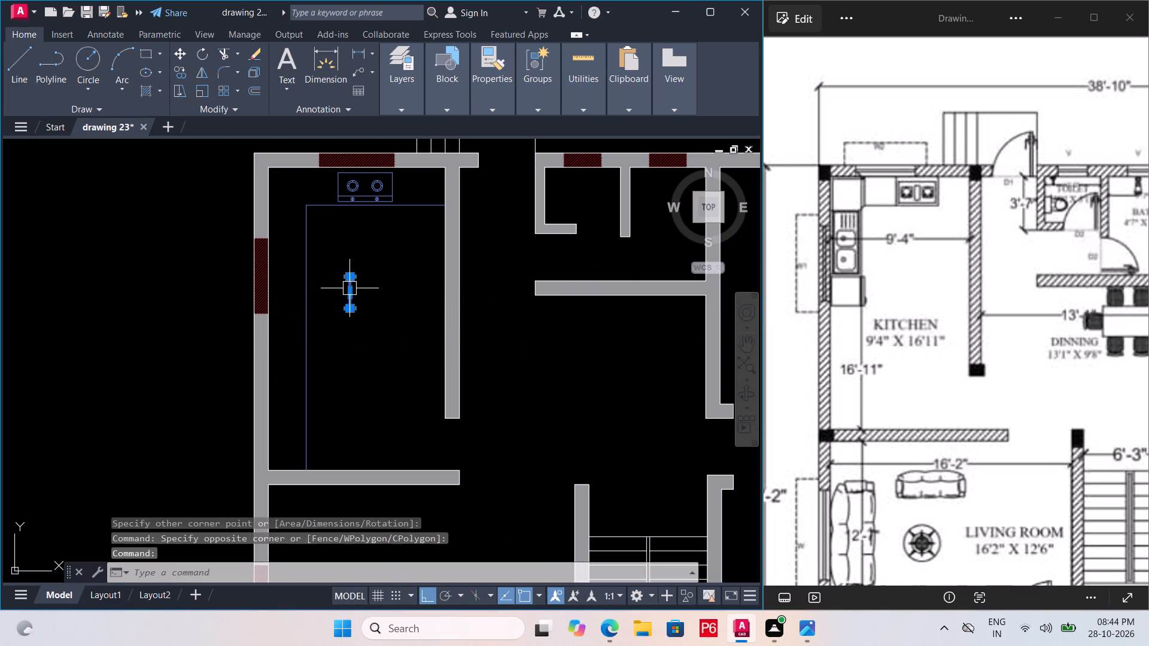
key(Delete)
Save the drawing.
key(ctrl+s)
key(ctrl+s)
key(ctrl+s)
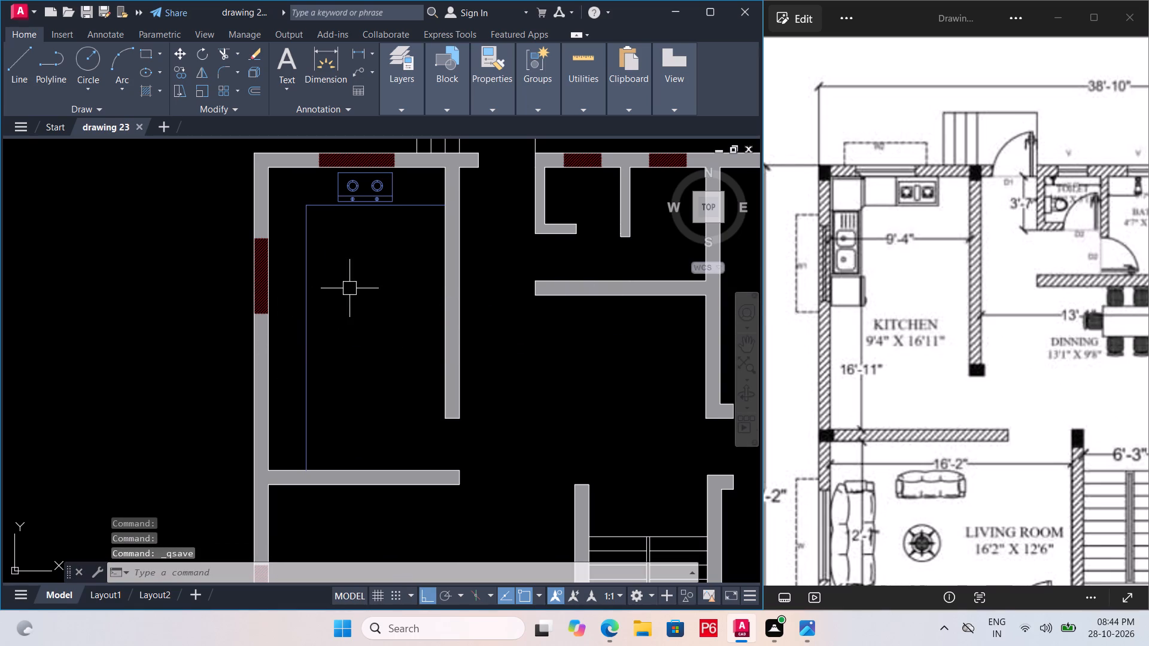
key(ctrl+s)
key(ctrl+s)
key(ctrl+s)
key(ctrl+s)
key(ctrl+s)
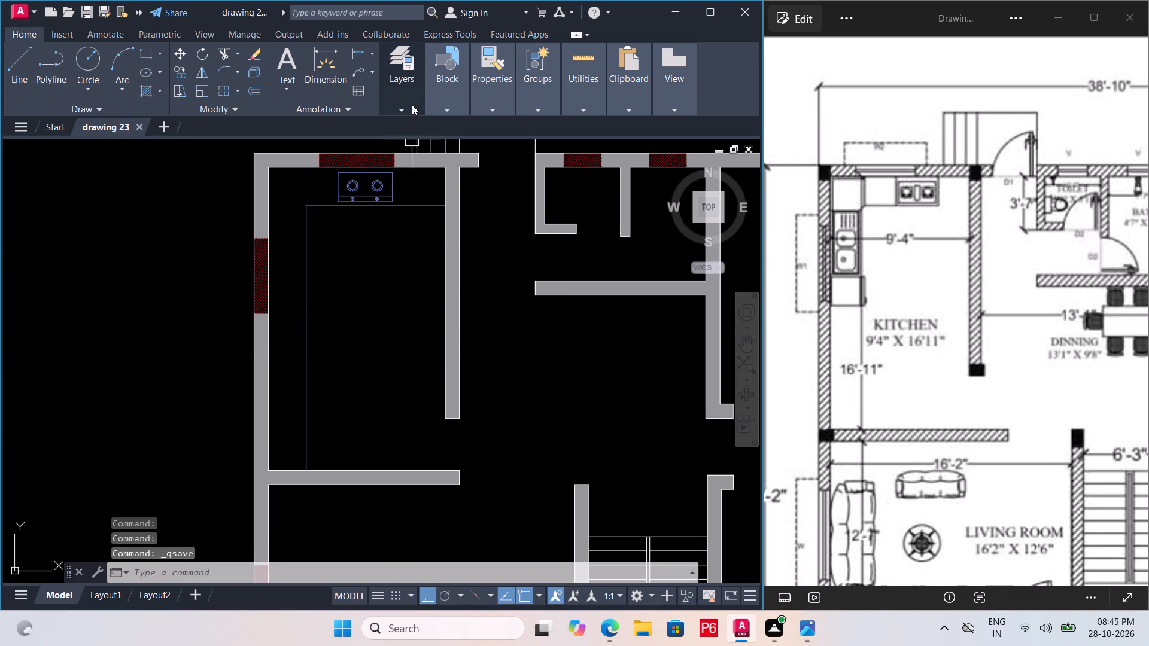
Make furniture the current layer, and save the drawing.
click(412, 105)
click(527, 126)
click(502, 217)
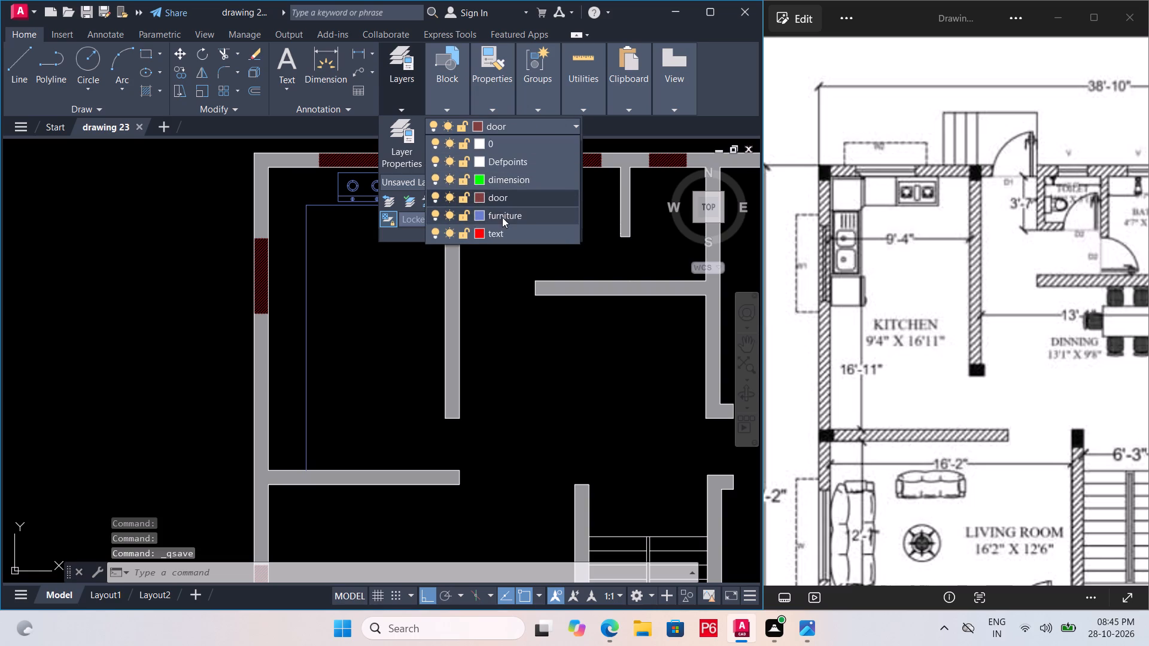
click(333, 296)
click(380, 287)
click(379, 306)
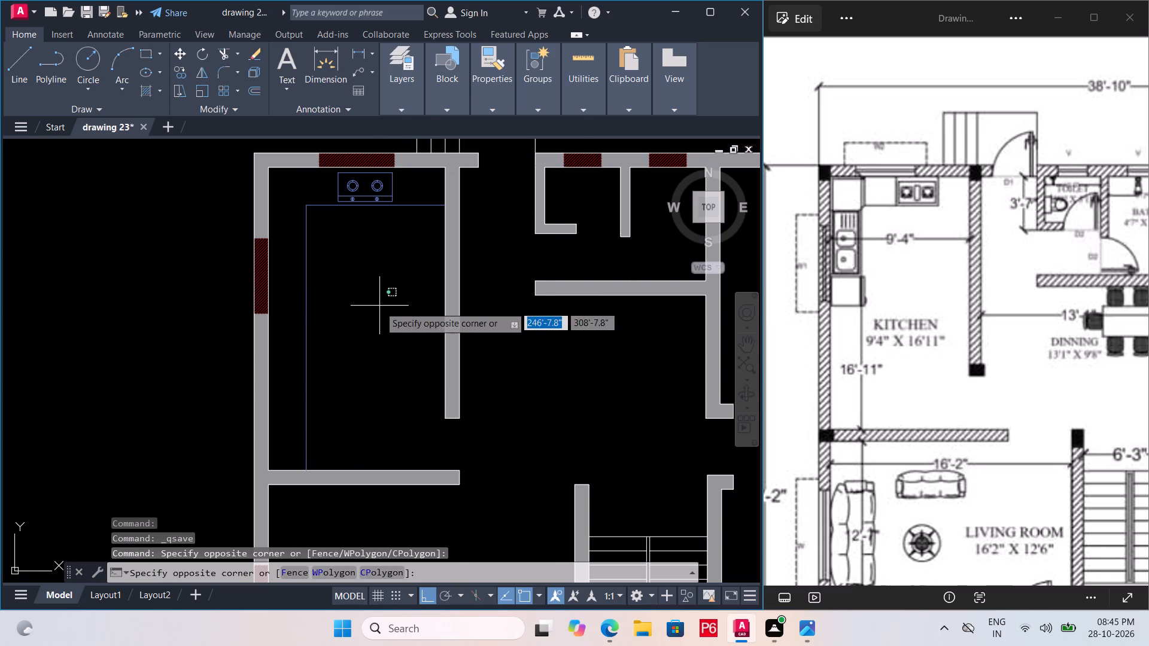
ctrl+click(363, 307)
key(ctrl+s)
ctrl+drag(361, 298, 381, 300)
ctrl+click(400, 307)
drag(399, 294, 382, 303)
click(356, 327)
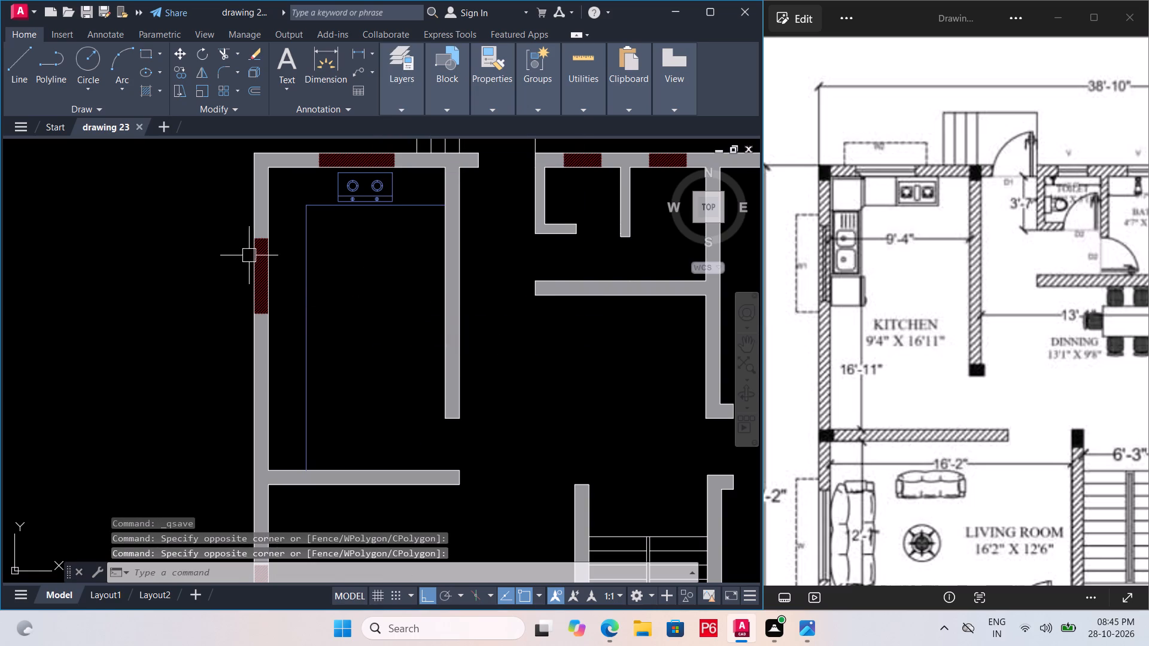
Draw a rectangle about 1'-8" wide by 3'-9" tall between the kitchen's west window and the counter line, as the sink outline.
scroll(257, 253, up, 2)
key(e)
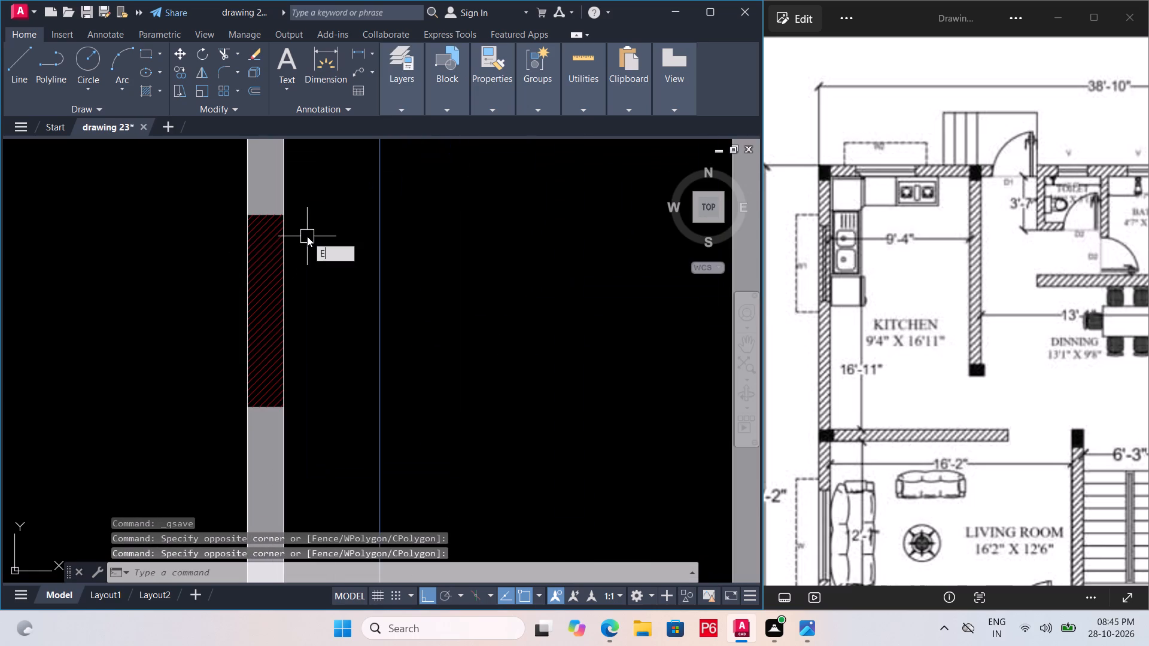
key(Escape)
text(REC)
key(space)
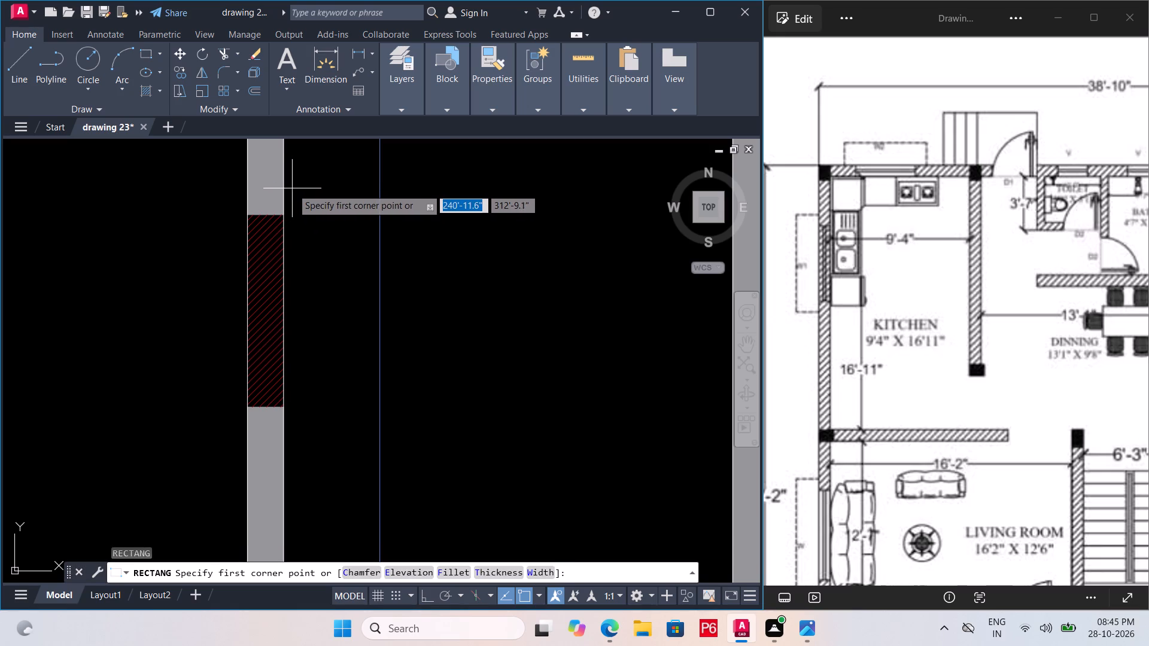
click(291, 189)
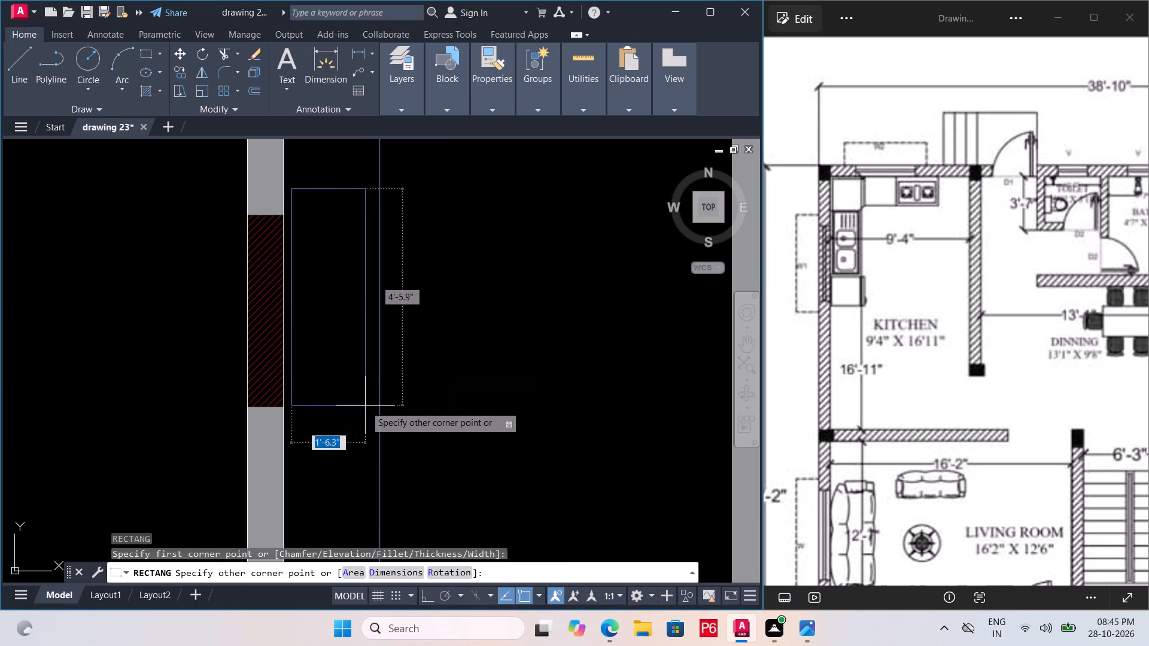
click(372, 369)
key(space)
click(365, 373)
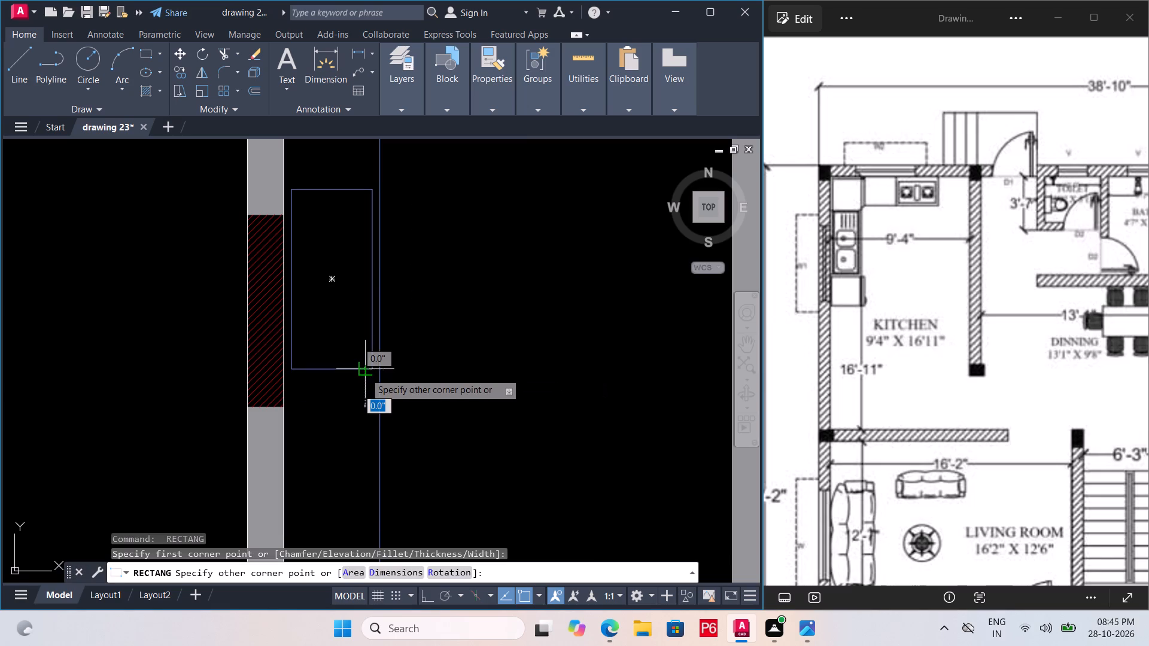
key(space)
key(Escape)
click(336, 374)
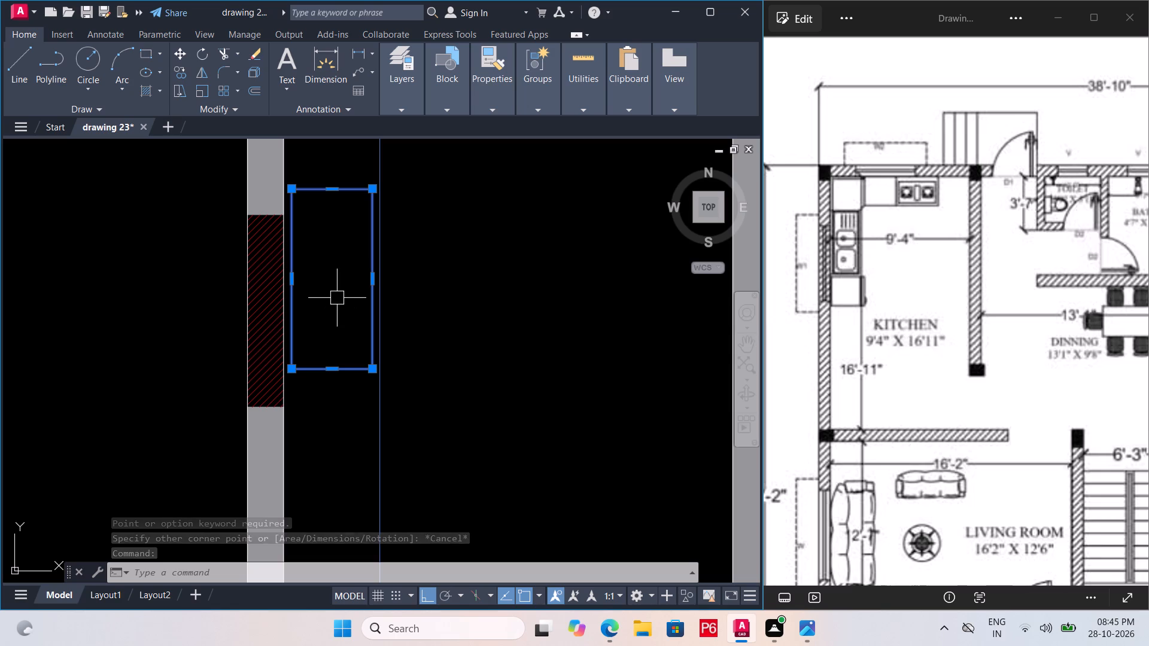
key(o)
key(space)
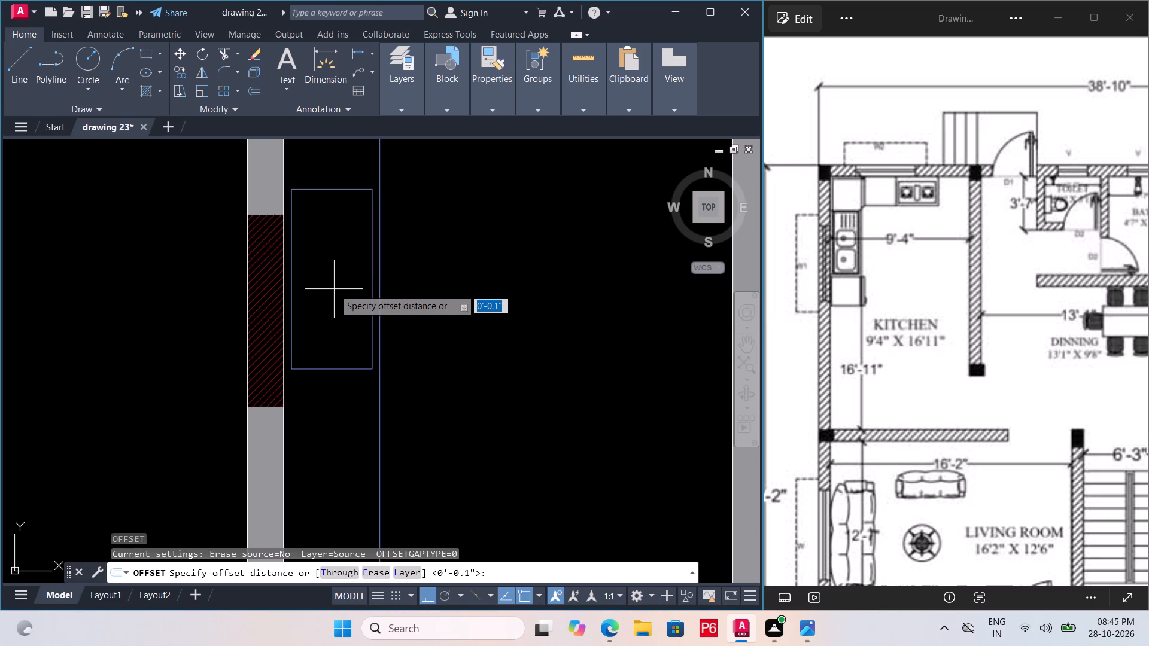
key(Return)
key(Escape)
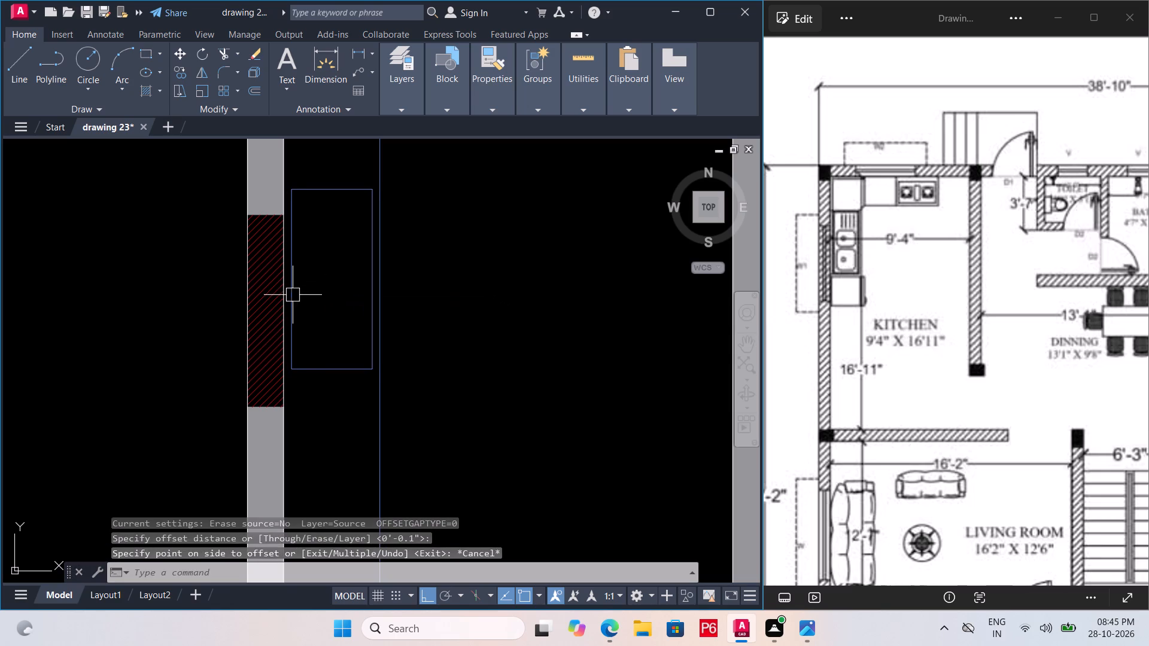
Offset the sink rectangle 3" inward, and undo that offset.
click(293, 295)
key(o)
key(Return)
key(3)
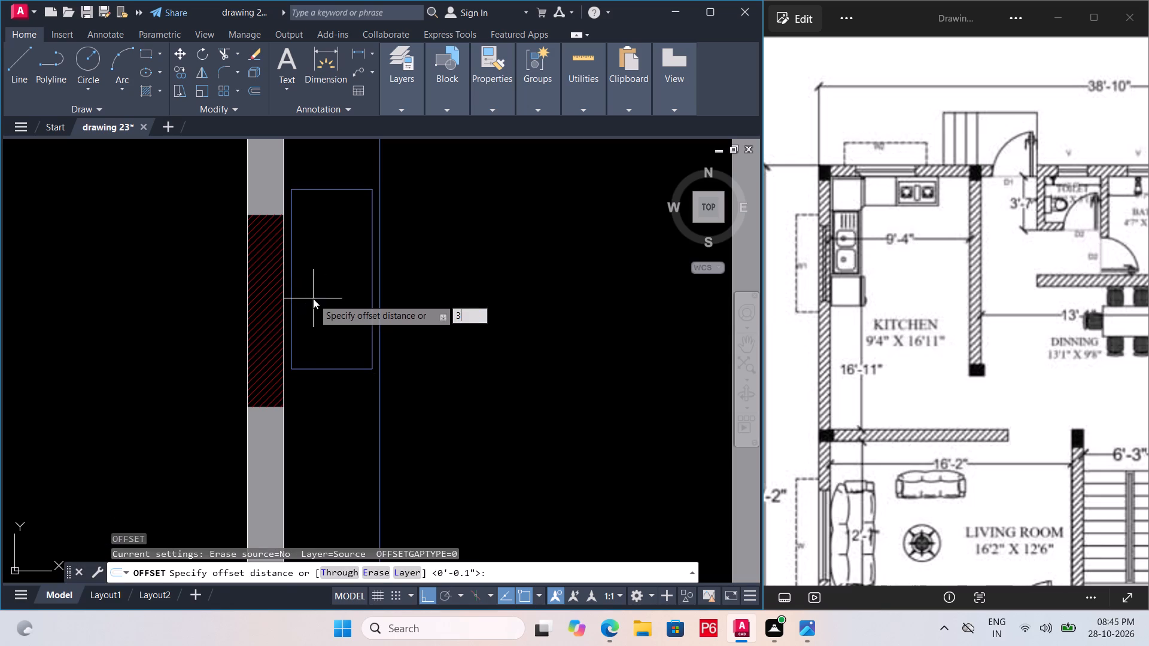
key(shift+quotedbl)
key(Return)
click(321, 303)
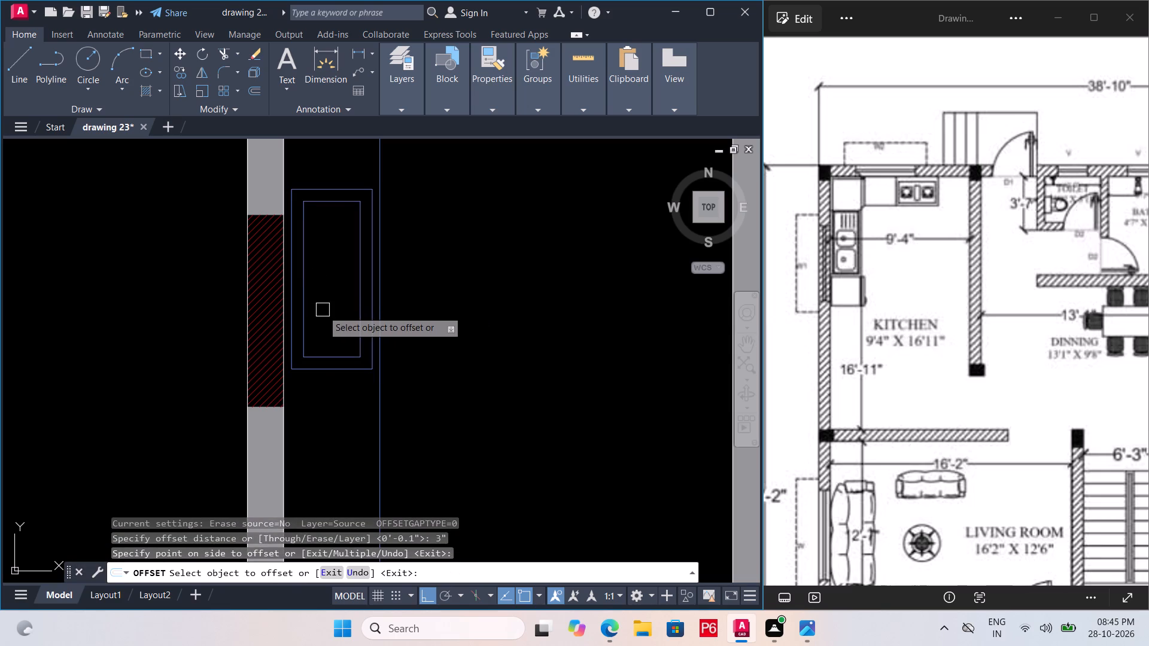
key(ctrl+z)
Offset the sink rectangle 2" inward.
click(294, 325)
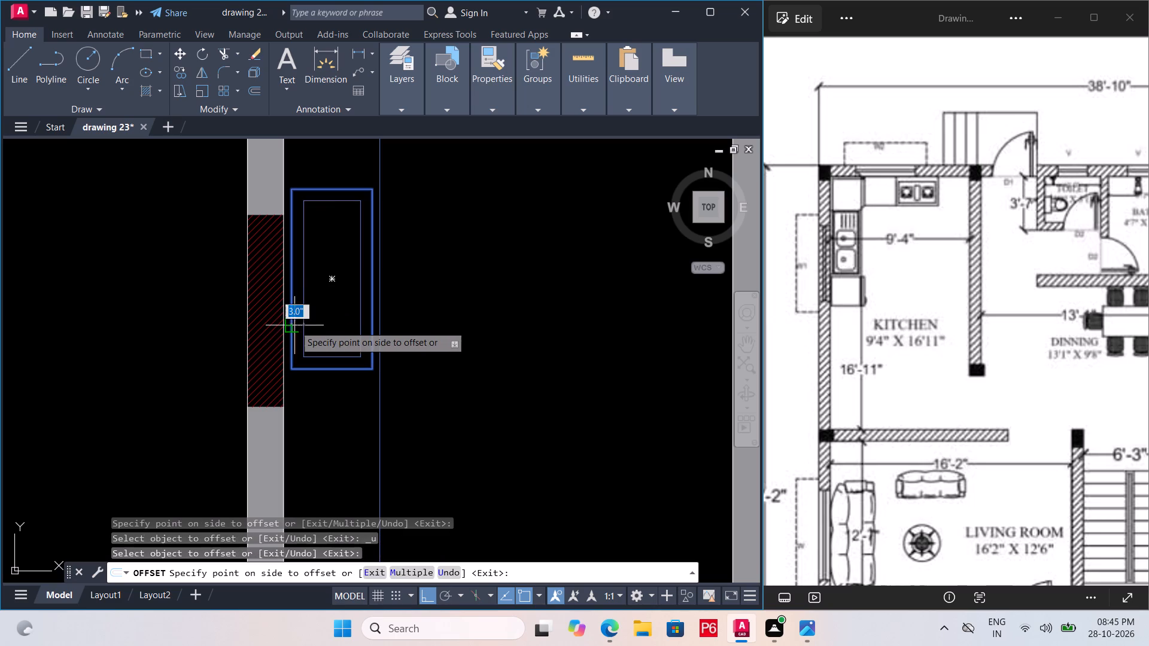
key(2)
key(shift+quotedbl)
key(Return)
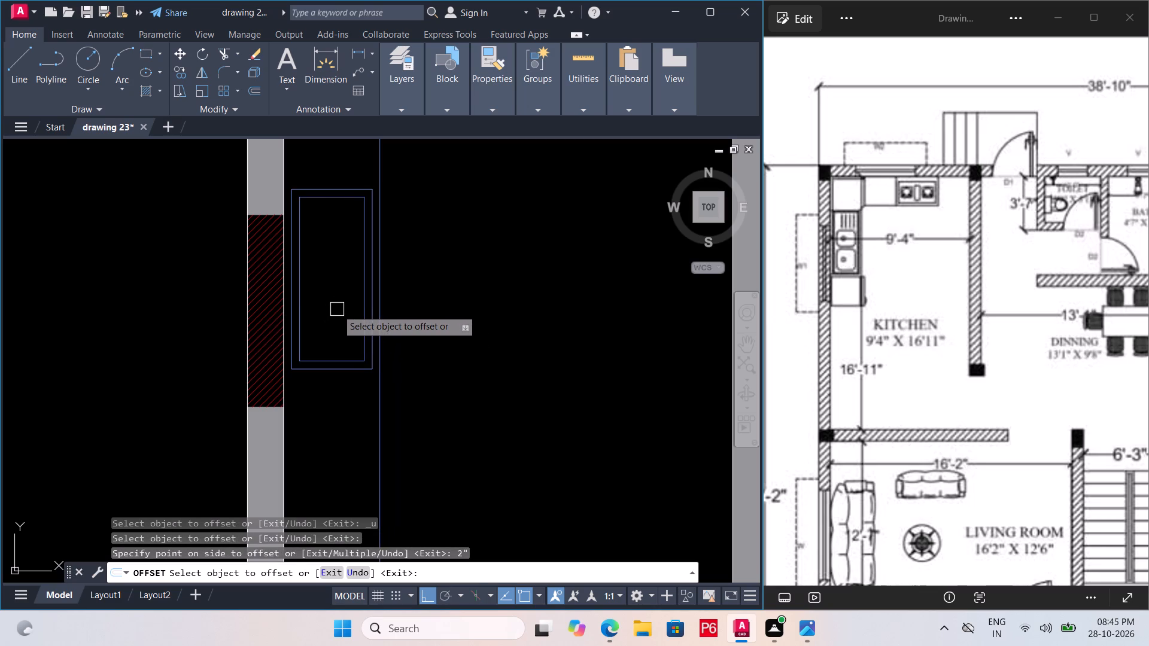
key(l)
key(Escape)
Draw a horizontal divider line across the sink's inner rectangle, about a third of the way up from its bottom, and save the drawing.
text(L)
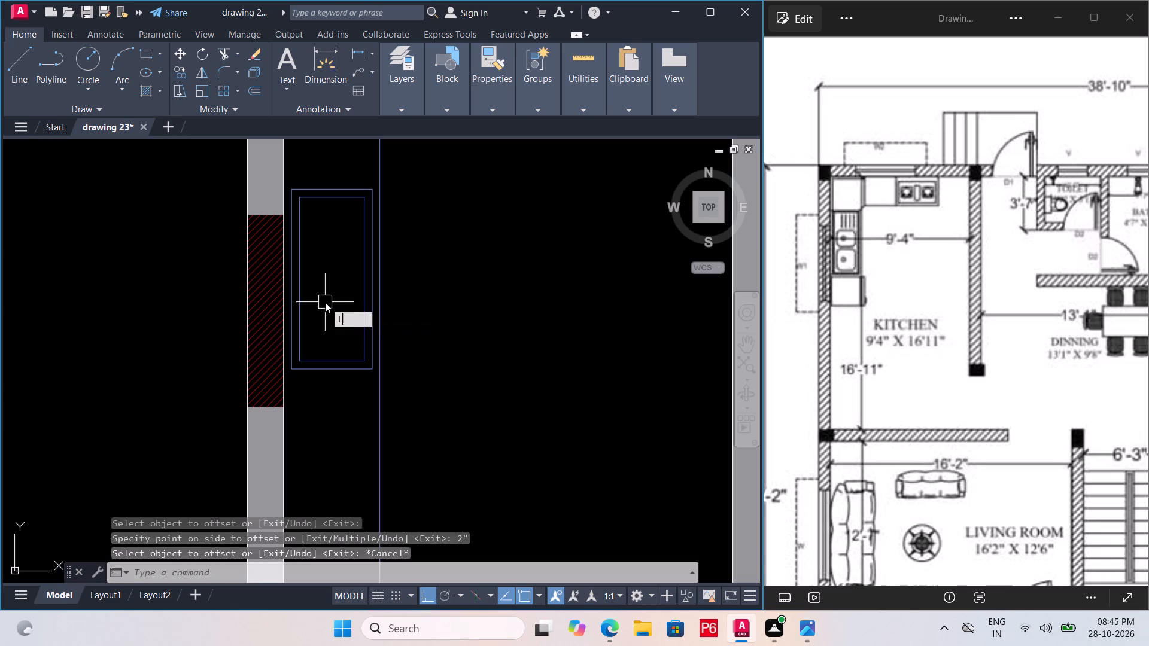
key(space)
click(302, 307)
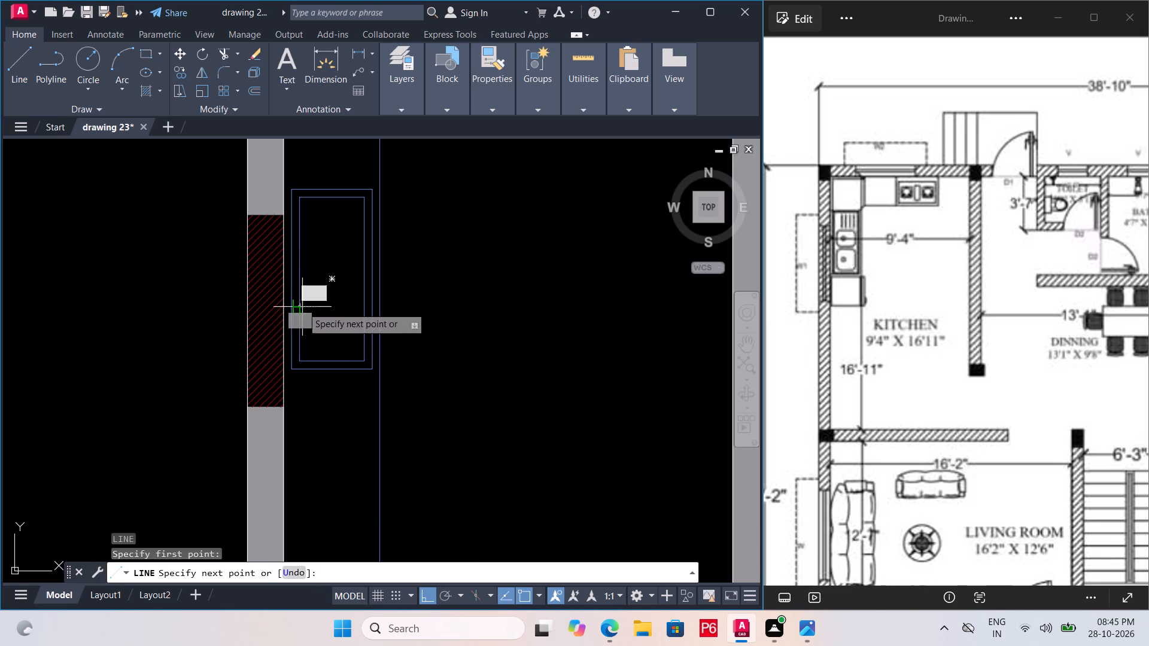
click(360, 315)
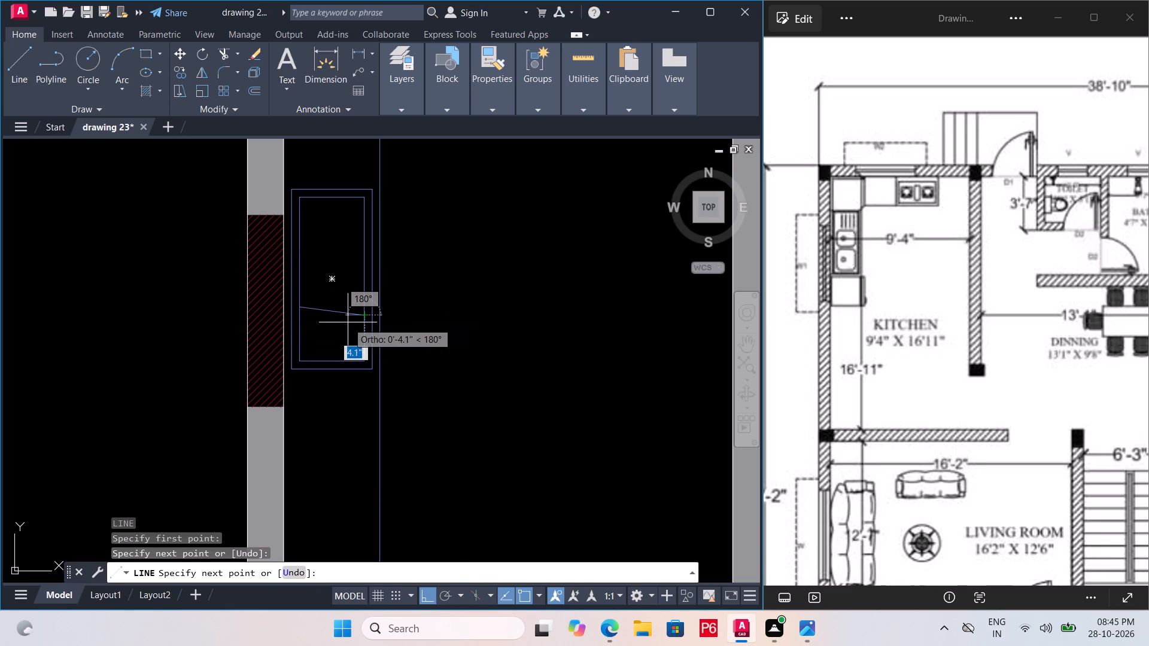
key(ctrl+z)
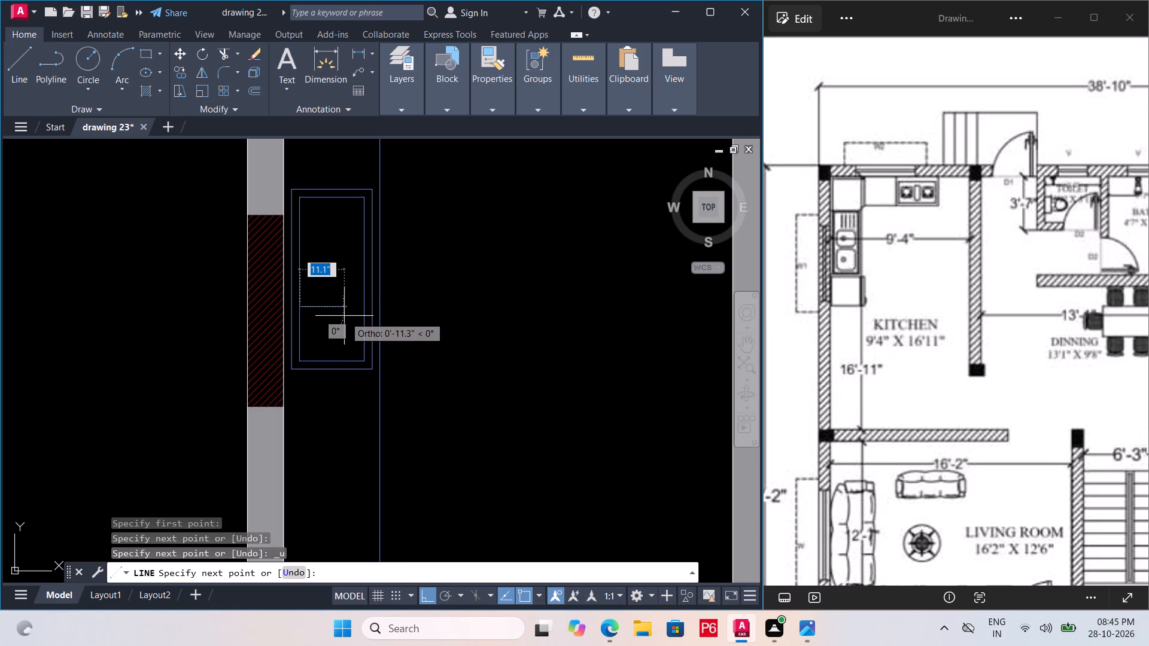
scroll(342, 309, up, 1)
click(378, 302)
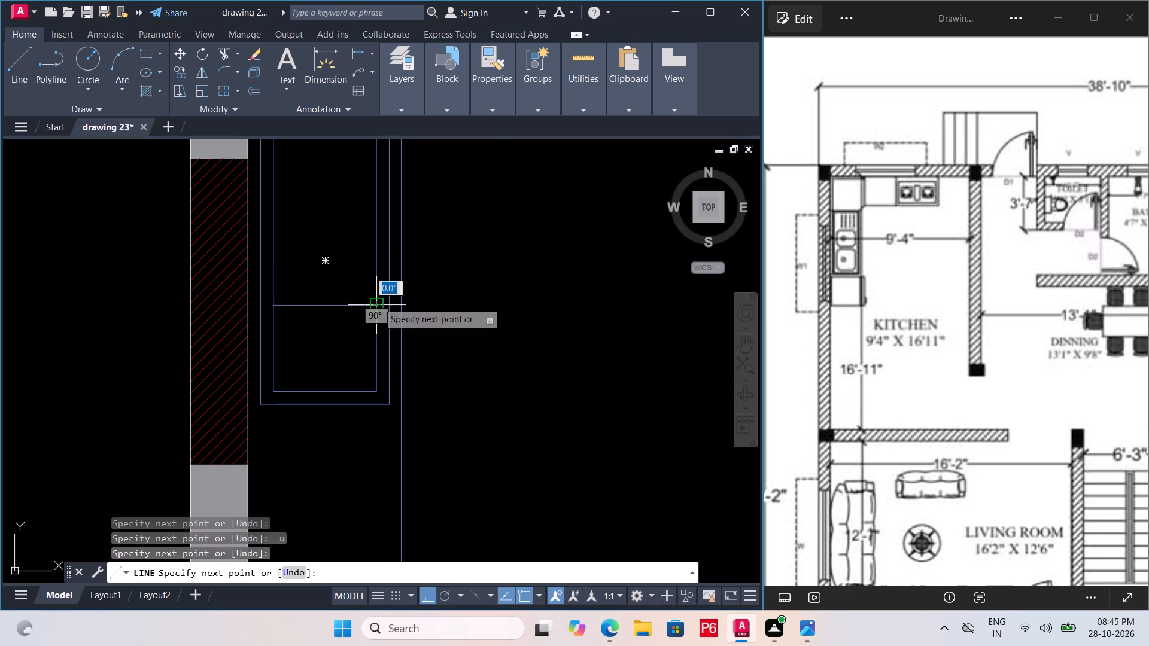
scroll(345, 369, down, 1)
key(Escape)
key(ctrl+s)
key(ctrl+s)
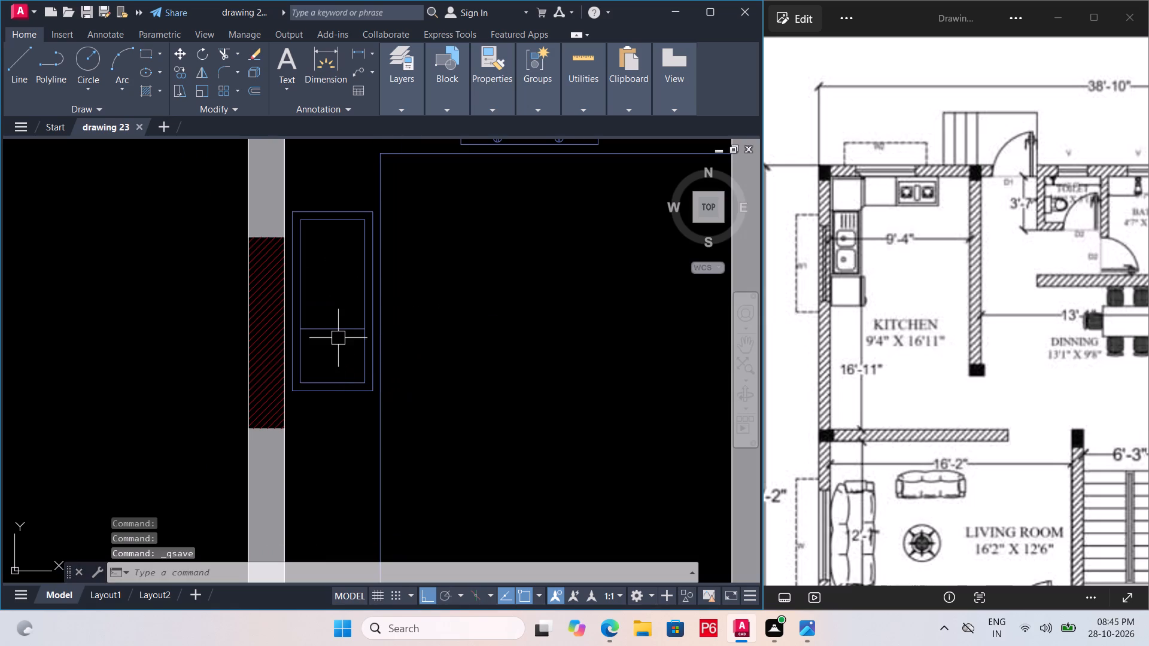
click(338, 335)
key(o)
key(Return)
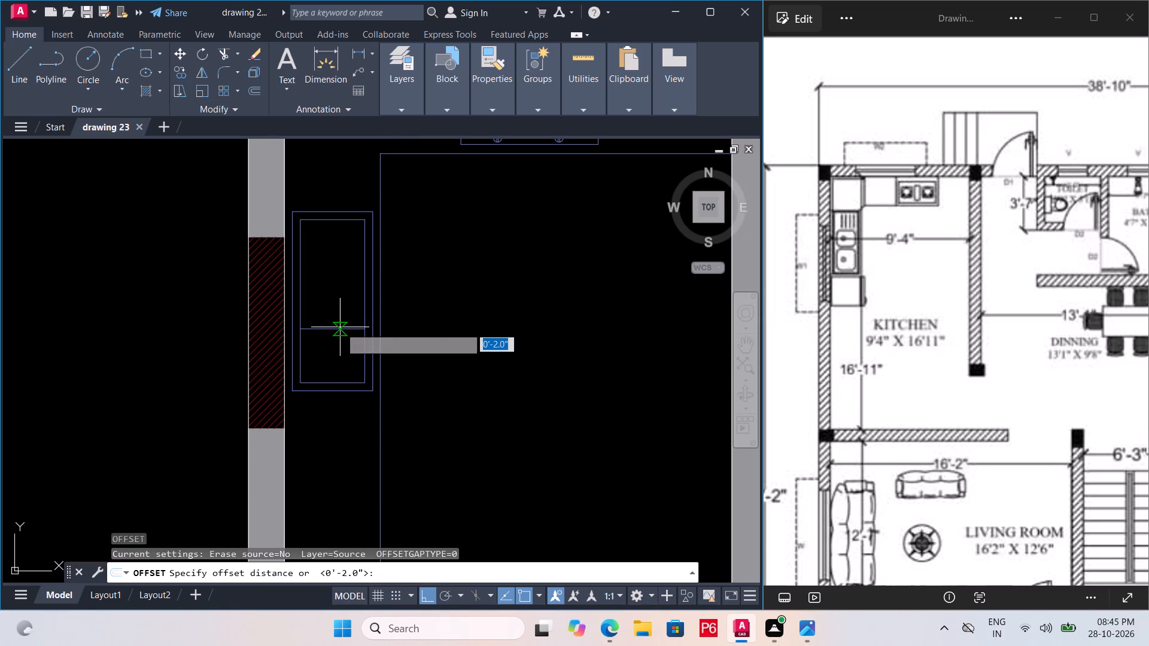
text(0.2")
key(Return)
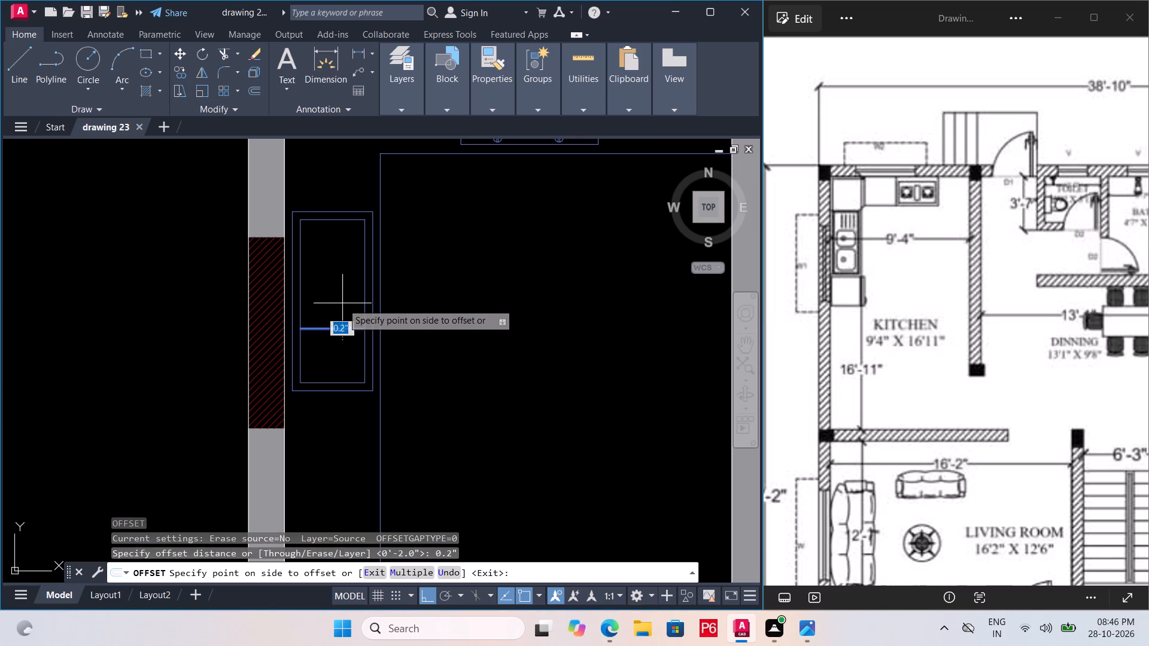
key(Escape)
Offset the sink's divider line 2" upward, and save the drawing.
click(348, 332)
key(o)
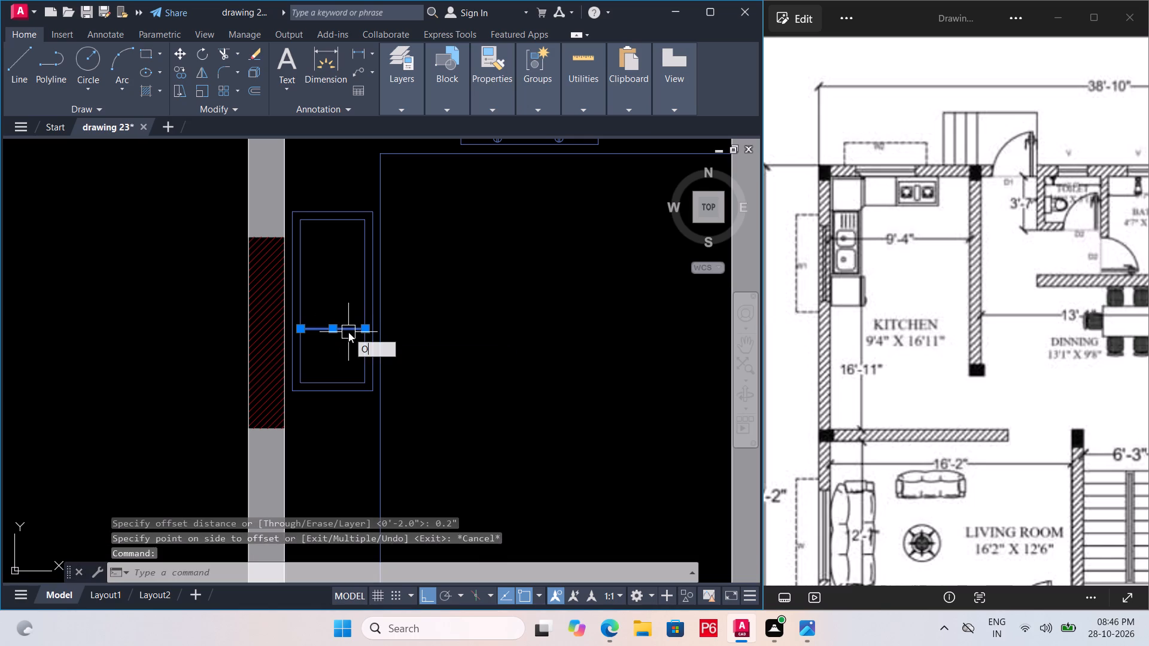
key(Return)
text(2")
key(Return)
click(346, 311)
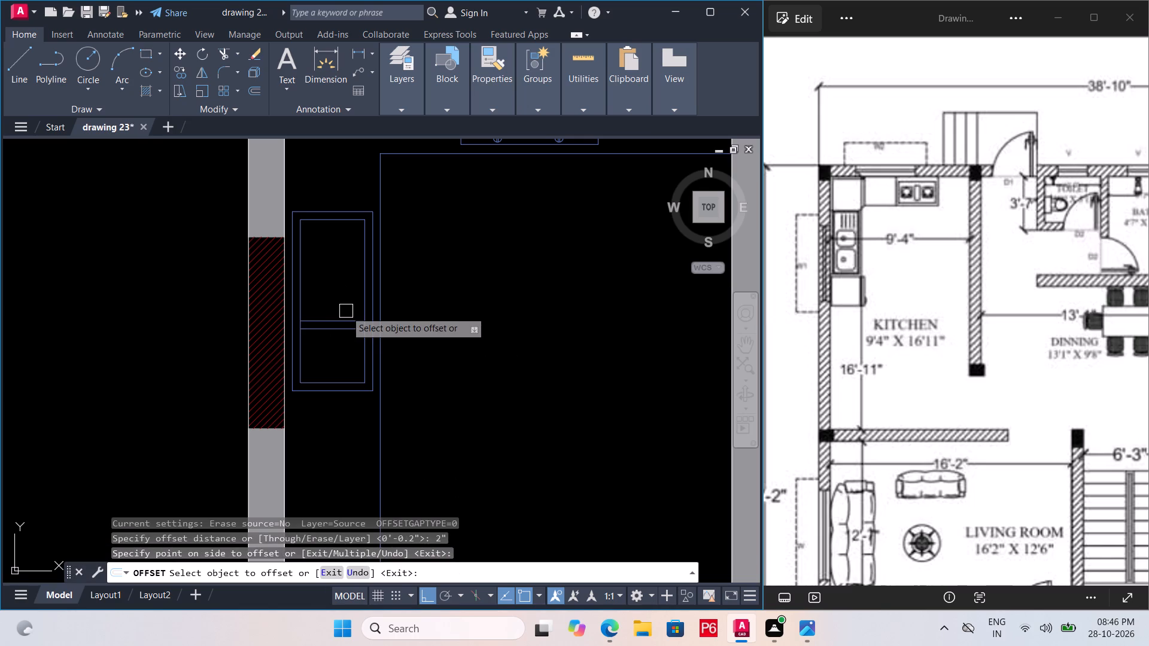
key(ctrl+s)
key(ctrl+s)
key(ctrl+s)
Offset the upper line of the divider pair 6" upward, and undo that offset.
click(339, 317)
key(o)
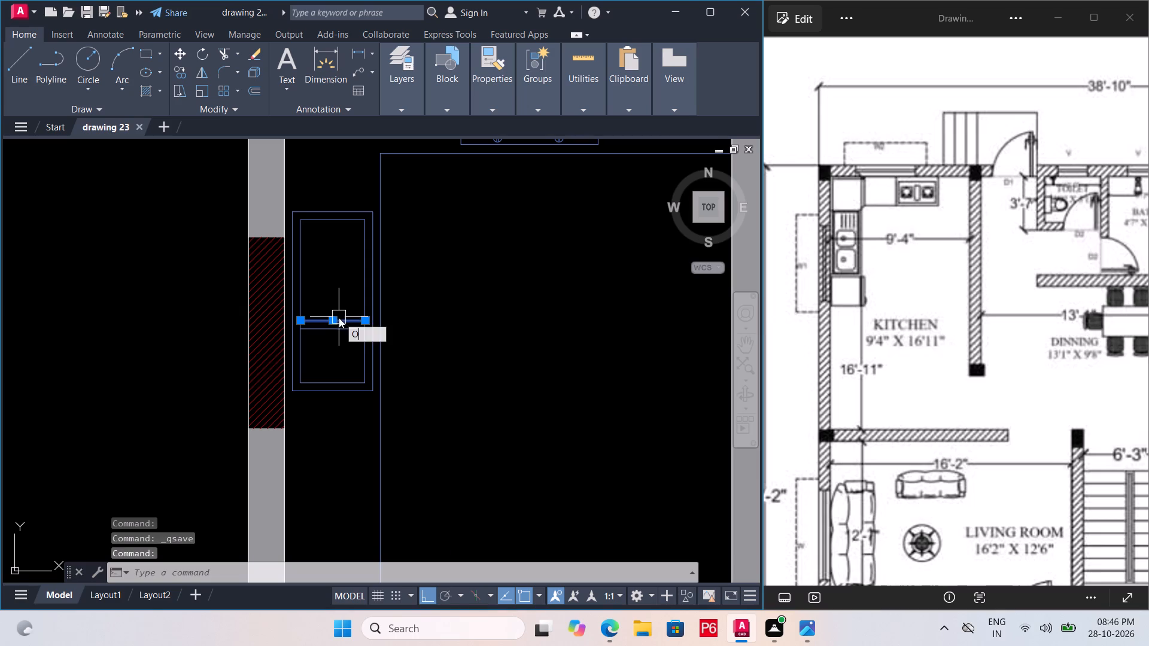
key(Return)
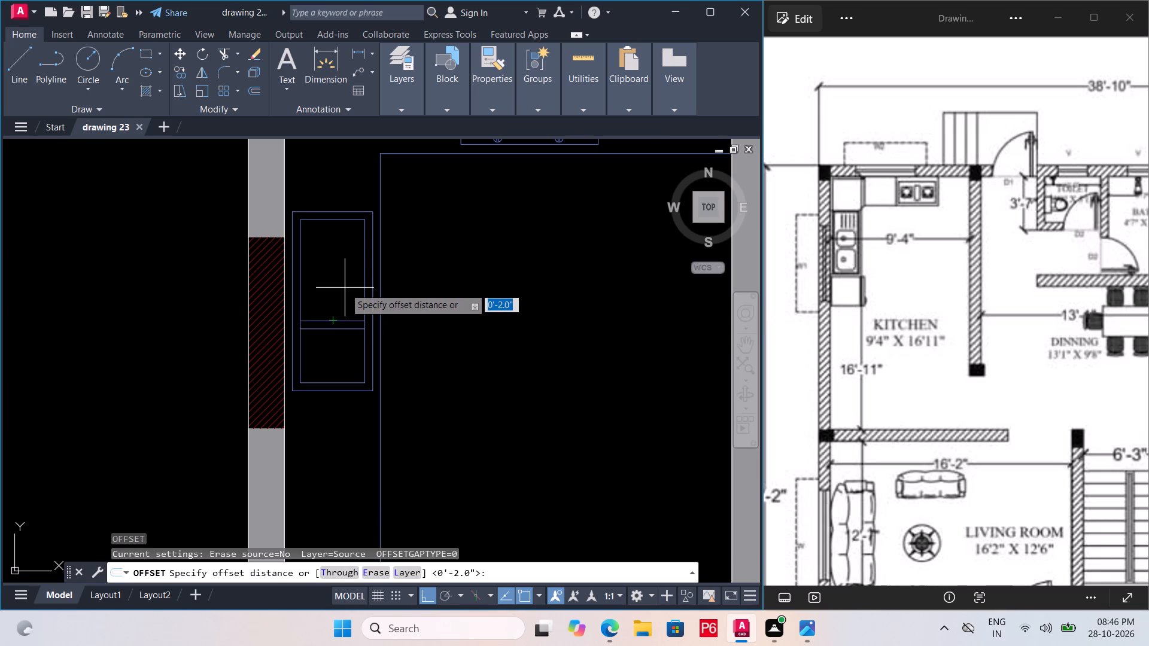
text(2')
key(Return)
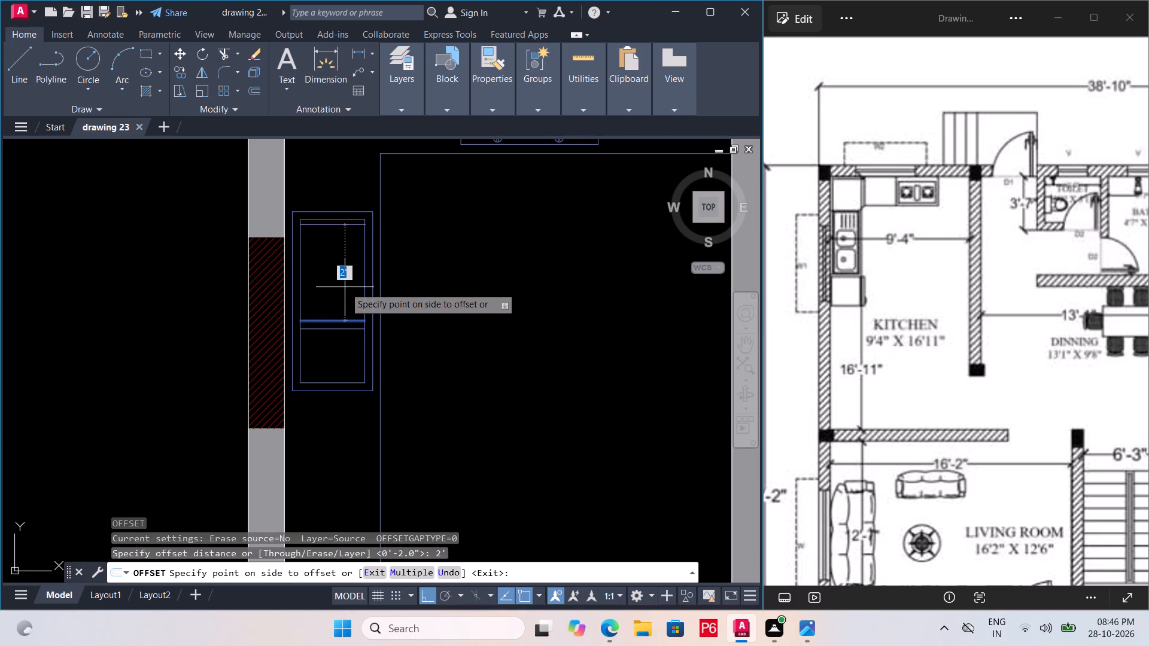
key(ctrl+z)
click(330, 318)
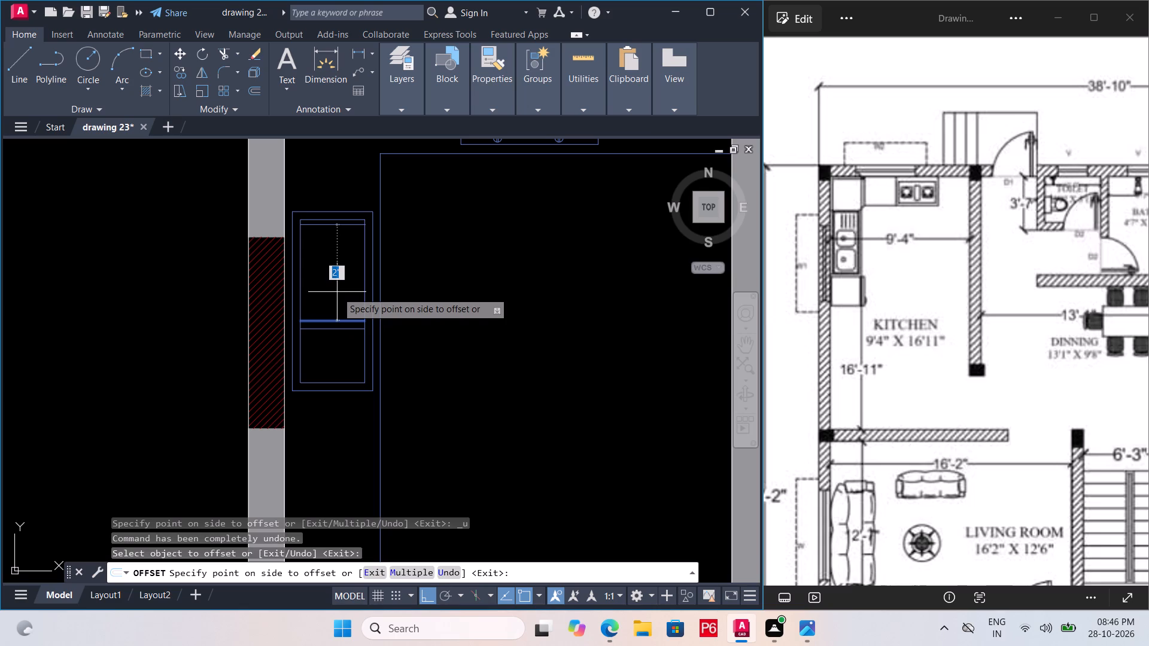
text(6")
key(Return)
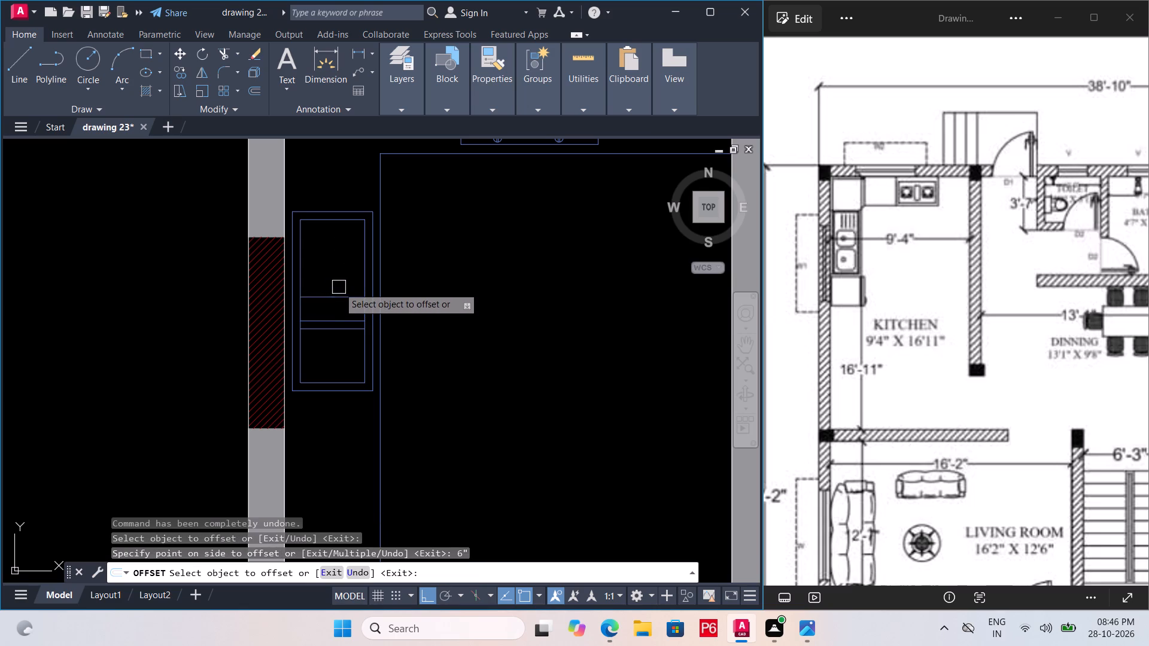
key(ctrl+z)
Offset the upper line of the divider pair 1' upward, and save the drawing.
click(338, 318)
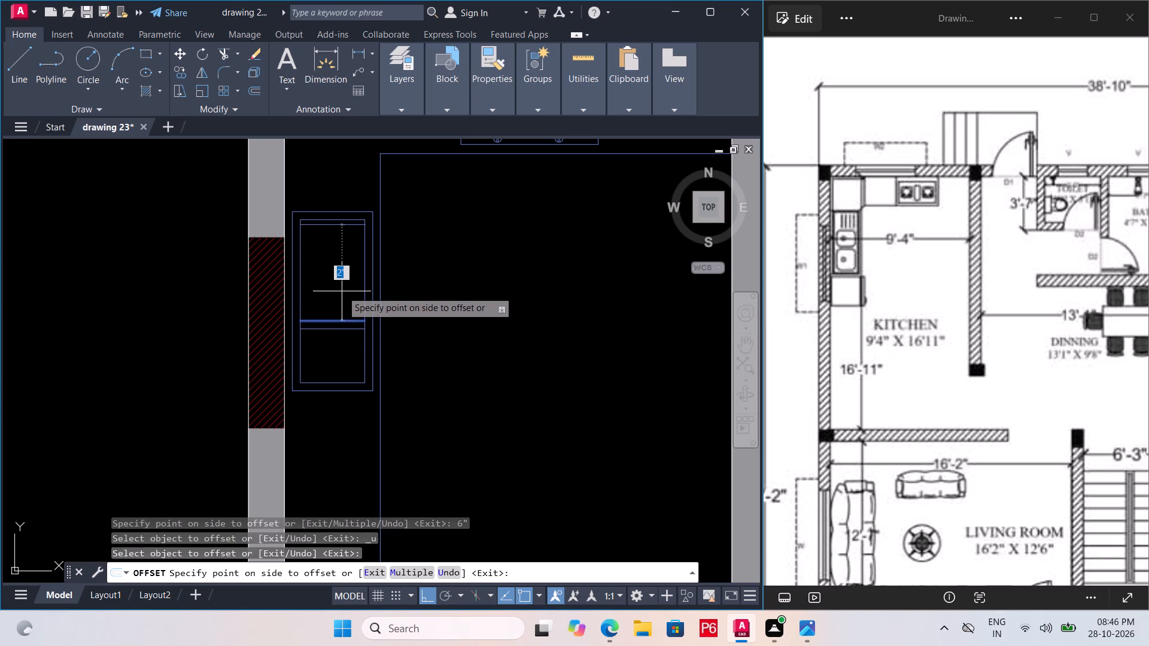
text(1')
key(Return)
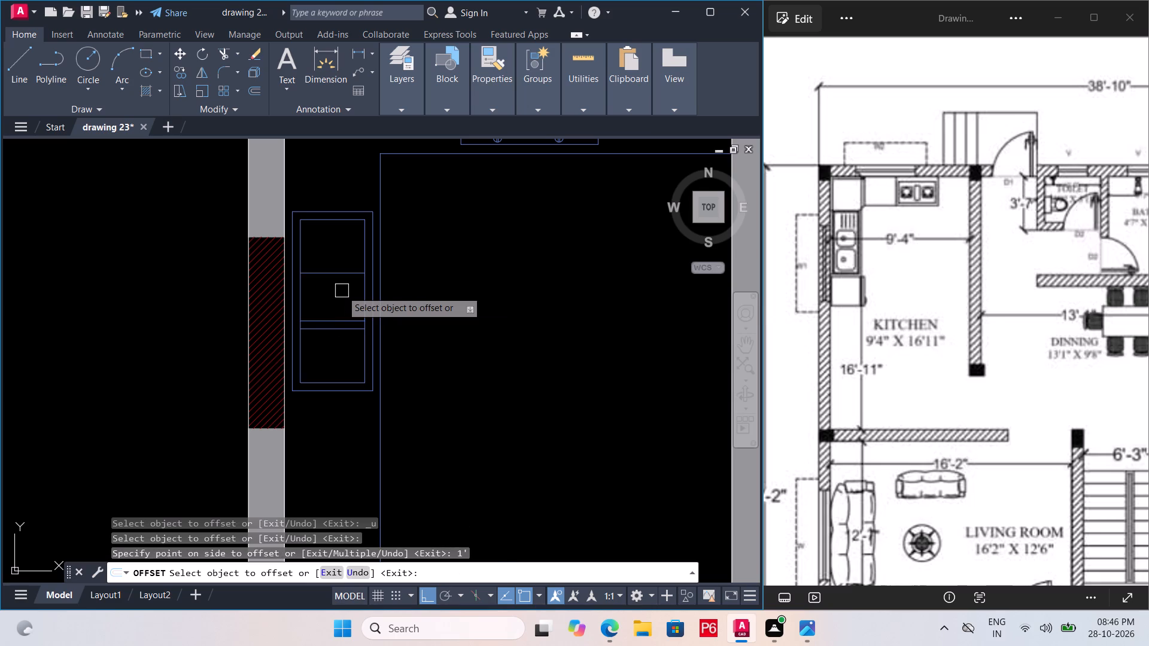
key(ctrl+s)
key(ctrl+s)
click(342, 275)
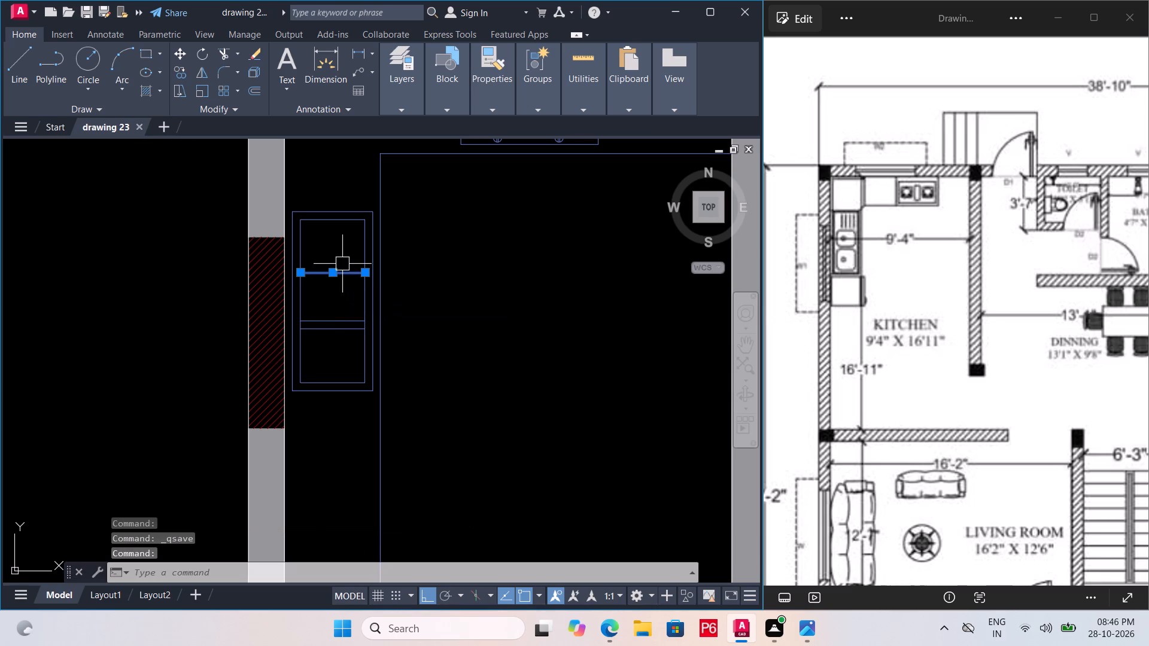
scroll(327, 281, up, 2)
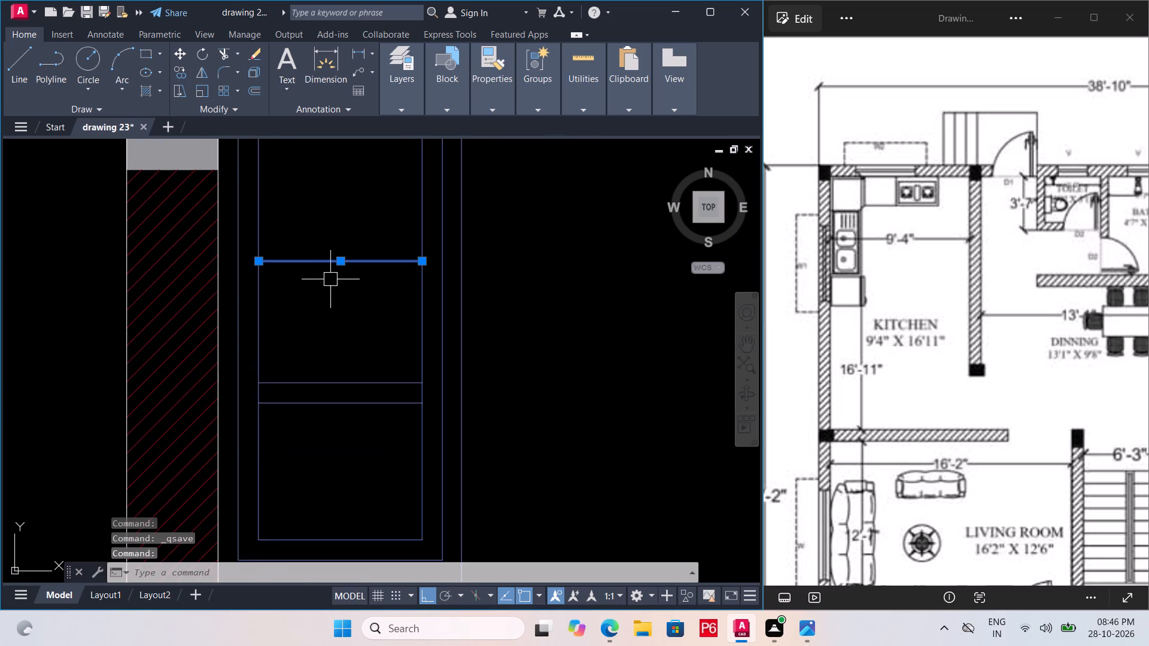
scroll(330, 279, down, 1)
key(space)
Trim the inner rectangle's two side segments between the lower pair of divider lines to separate the bottom basin, and save the drawing.
scroll(314, 348, up, 1)
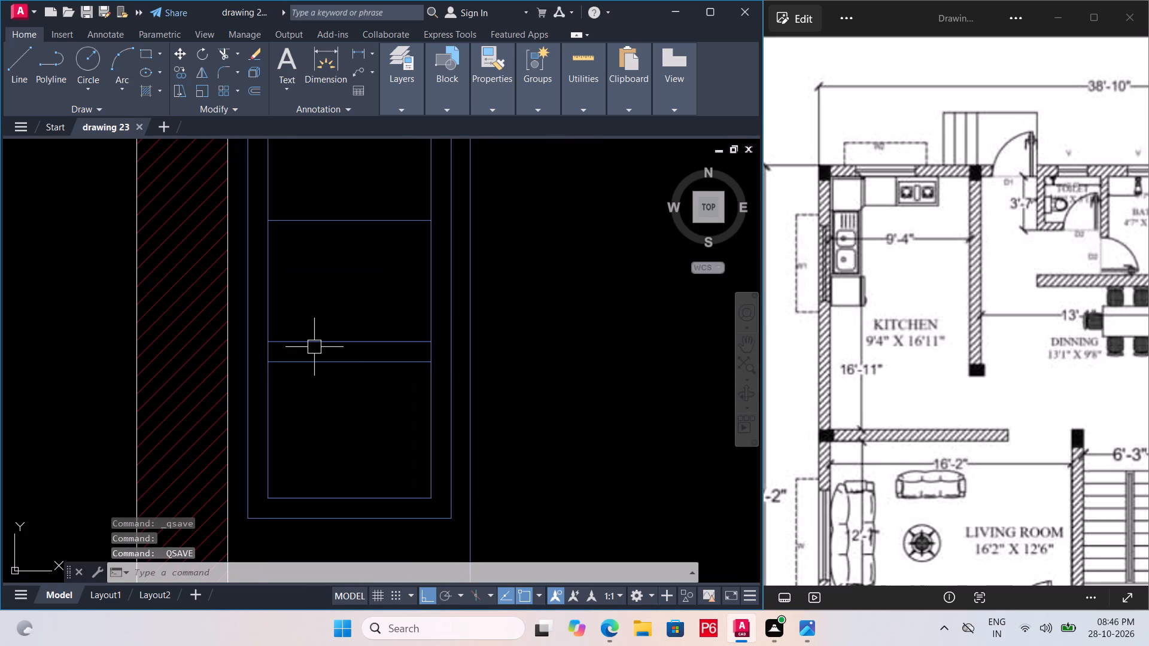
text(RE)
key(Escape)
text(TR)
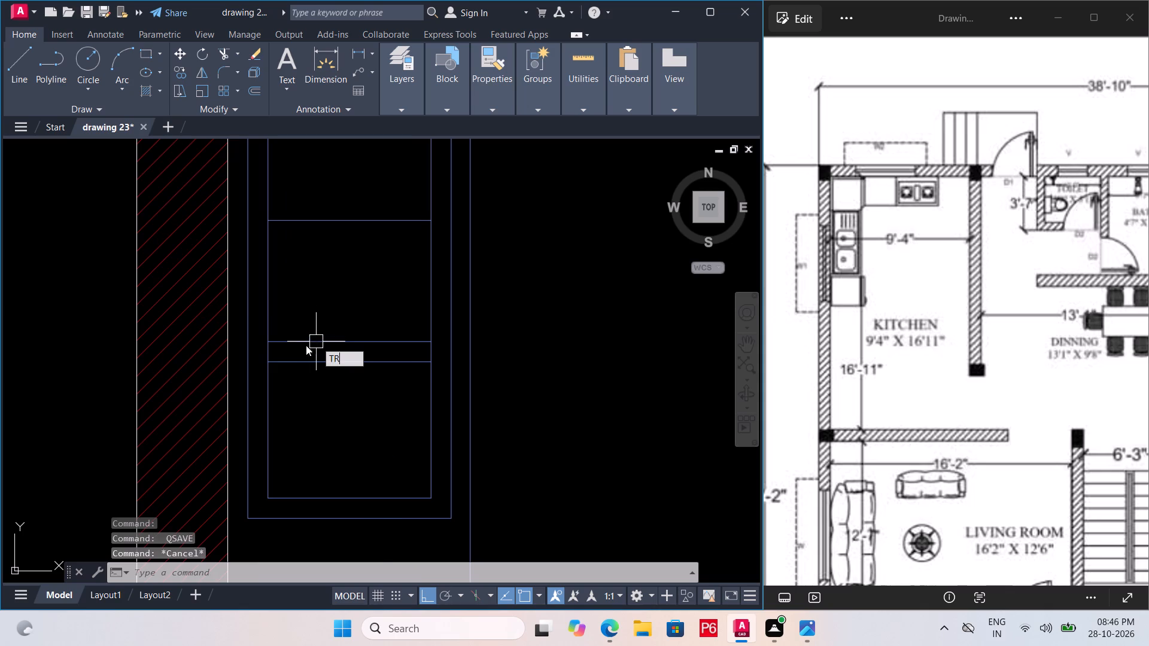
key(space)
key(space)
click(272, 352)
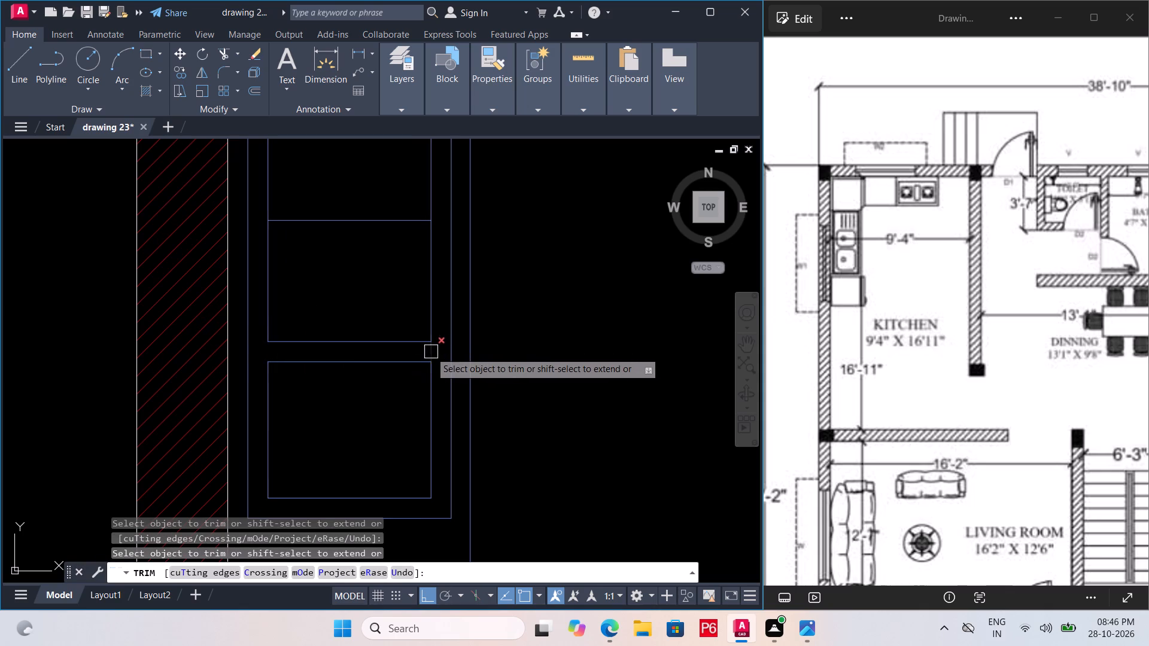
click(430, 352)
scroll(327, 377, down, 2)
key(ctrl+s)
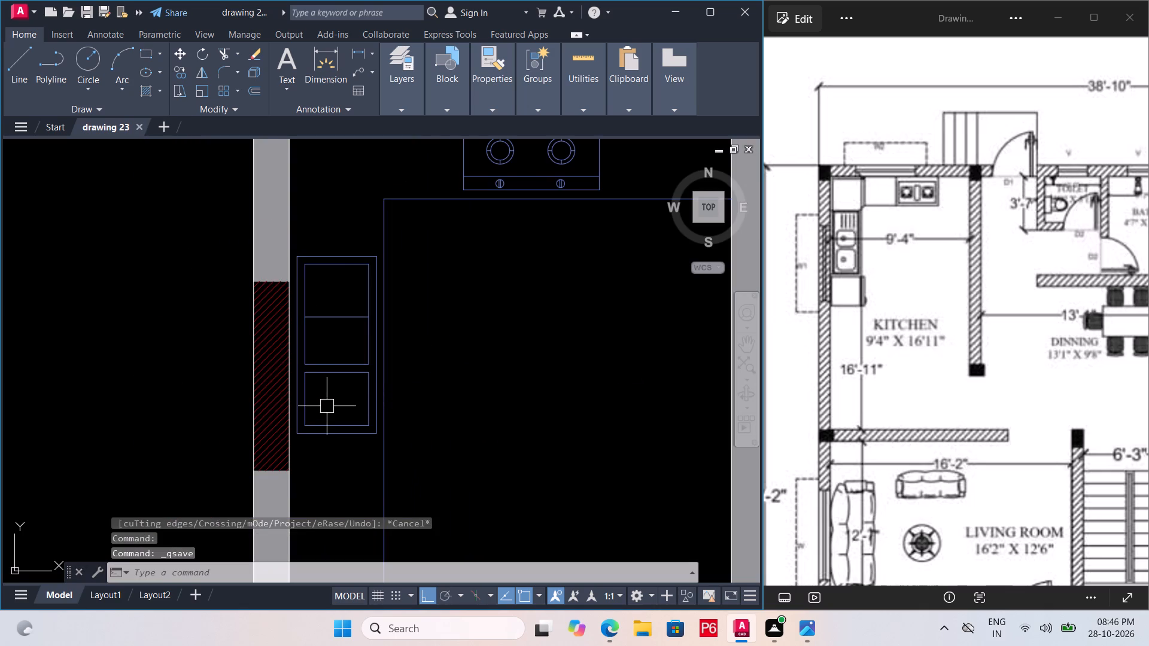
key(ctrl+s)
key(ctrl+s)
key(ctrl+s)
key(ctrl+s)
key(ctrl+s)
key(ctrl+s)
Offset the sink's topmost divider line 2" upward, and save the drawing.
middle_drag(338, 272, 358, 283)
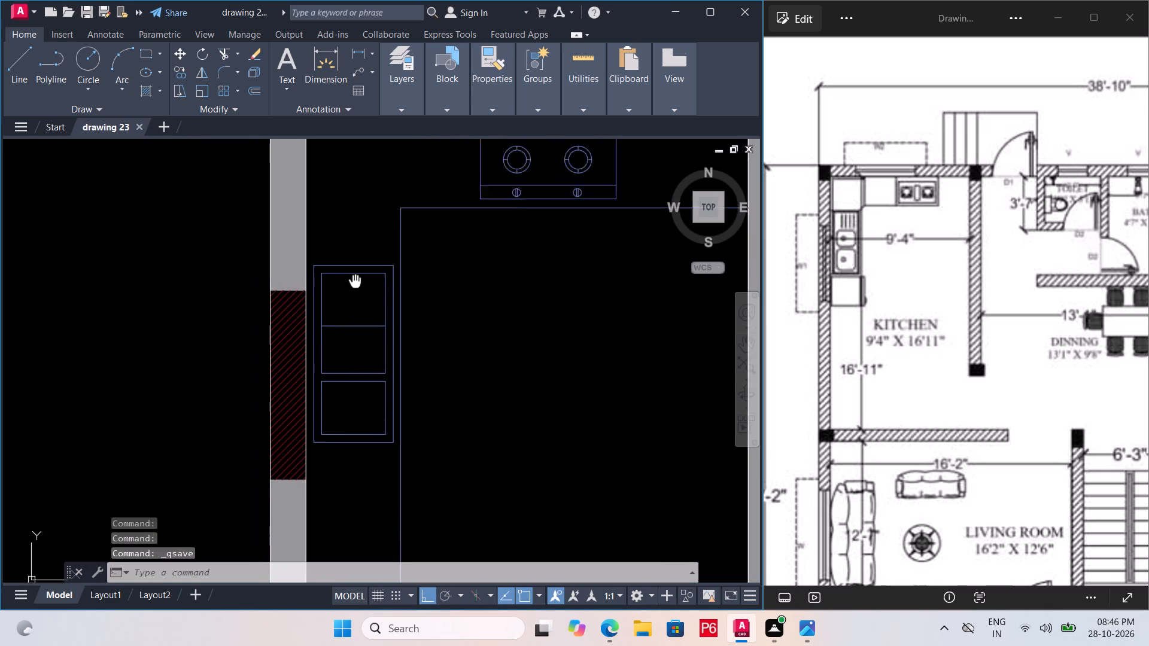
middle_drag(358, 283, 379, 292)
scroll(379, 344, up, 2)
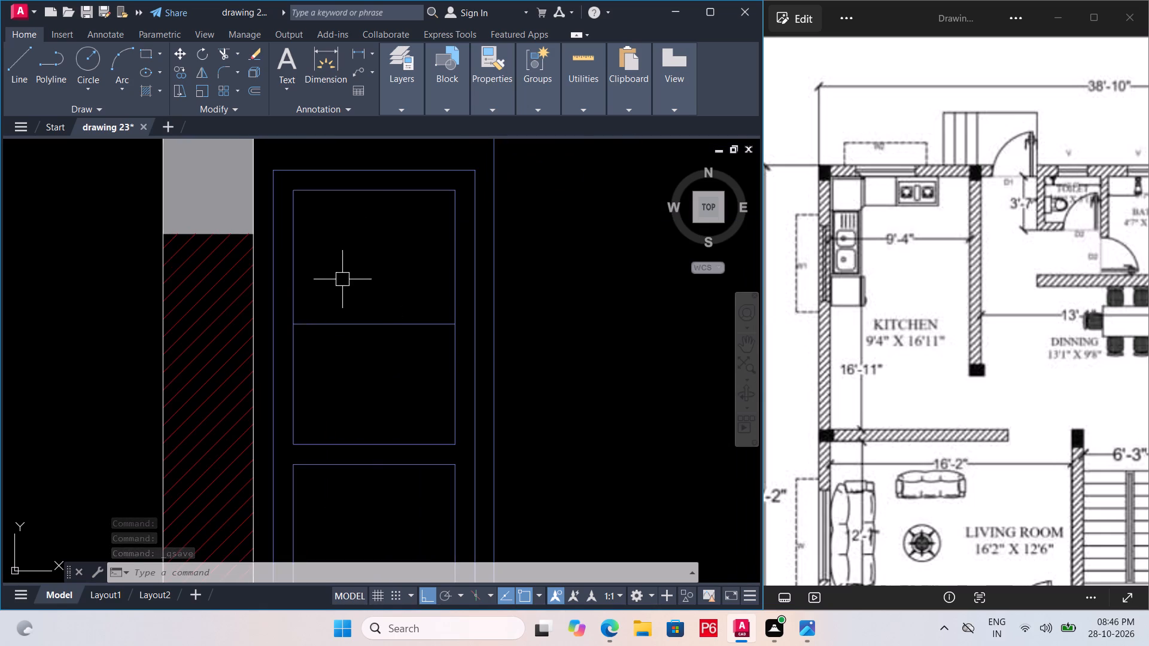
click(354, 322)
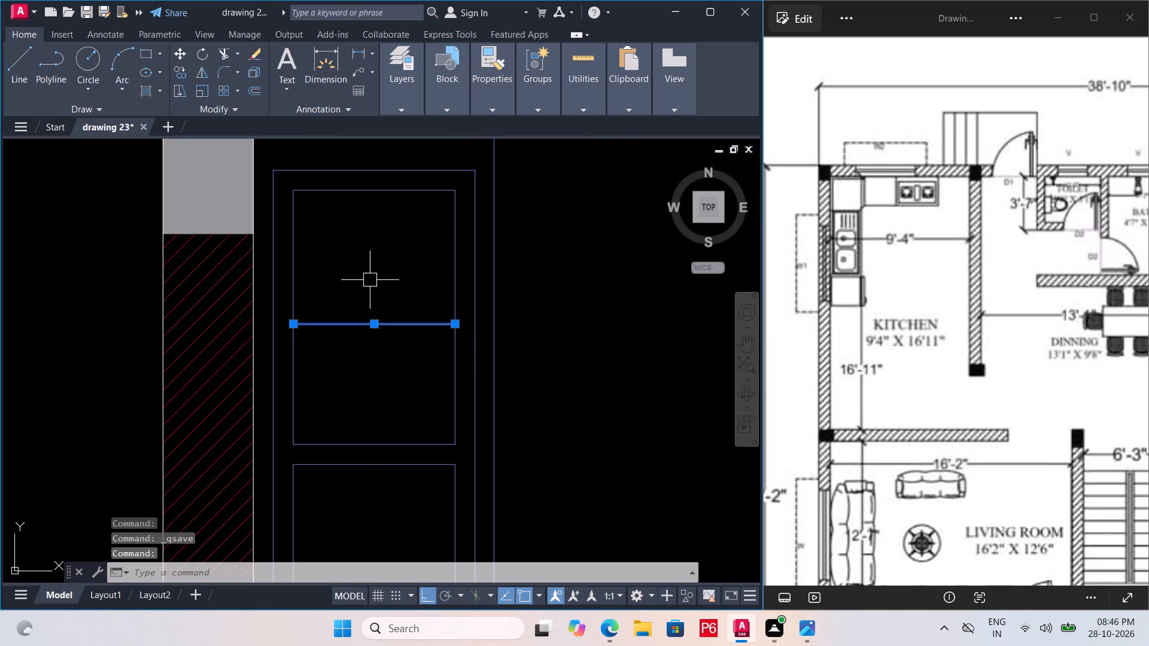
key(o)
key(Return)
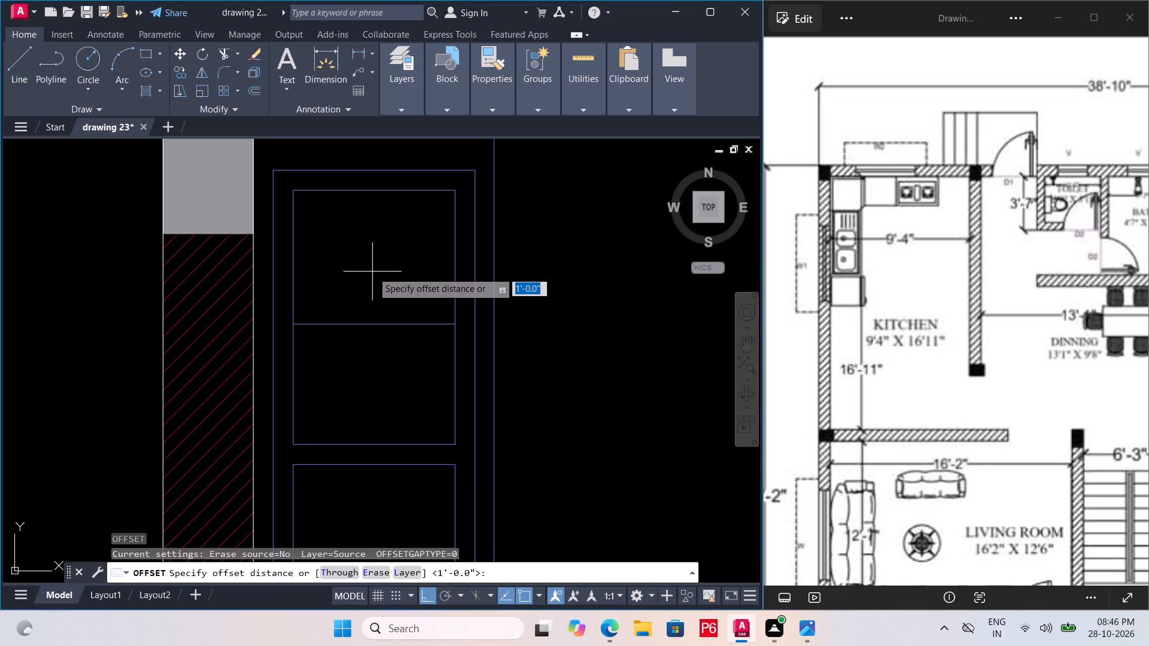
text(2")
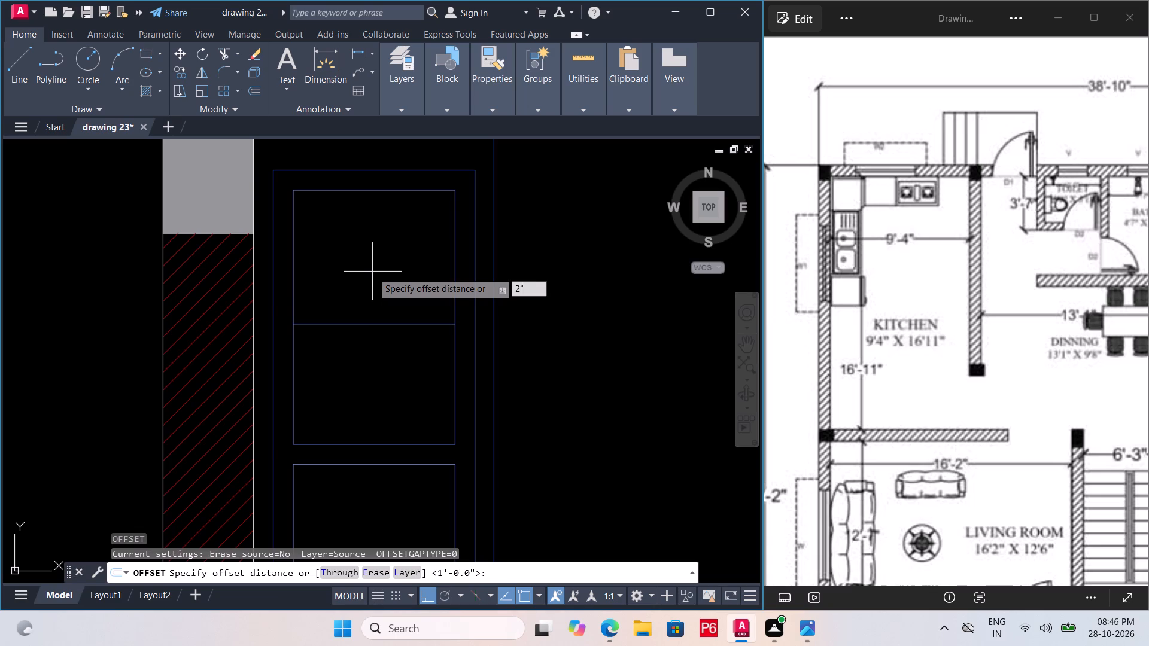
key(Return)
click(377, 260)
key(ctrl+s)
key(ctrl+s)
key(ctrl+s)
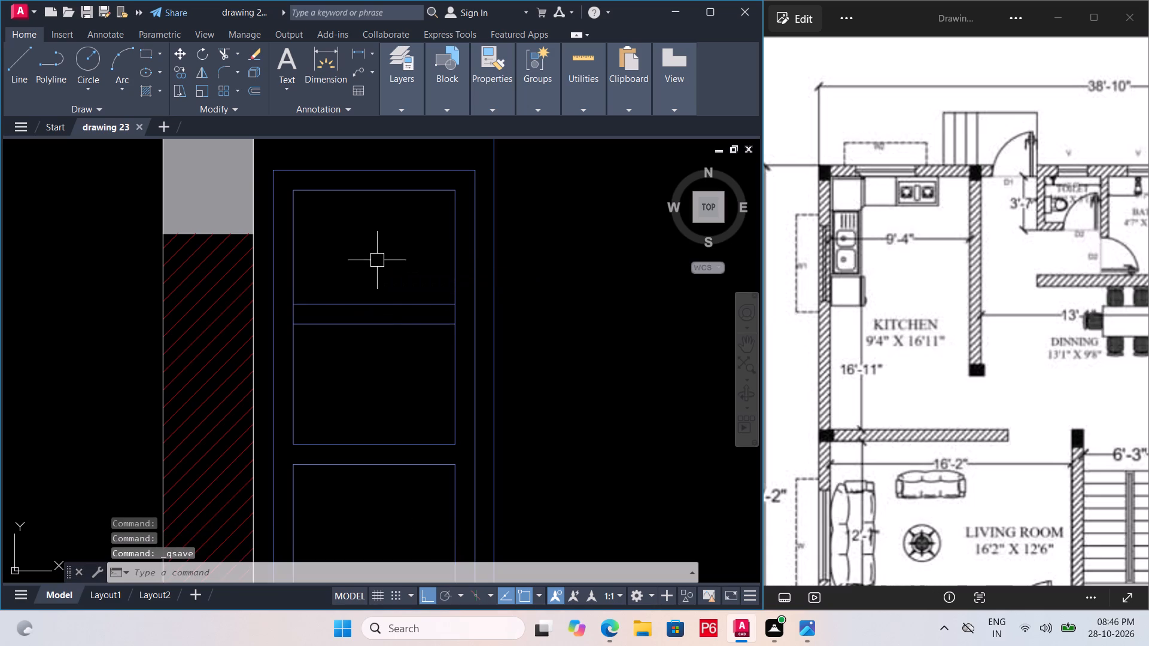
key(ctrl+s)
Trim the inner rectangle's two side segments between the upper pair of divider lines to separate the top compartment, and save the drawing.
scroll(393, 334, up, 1)
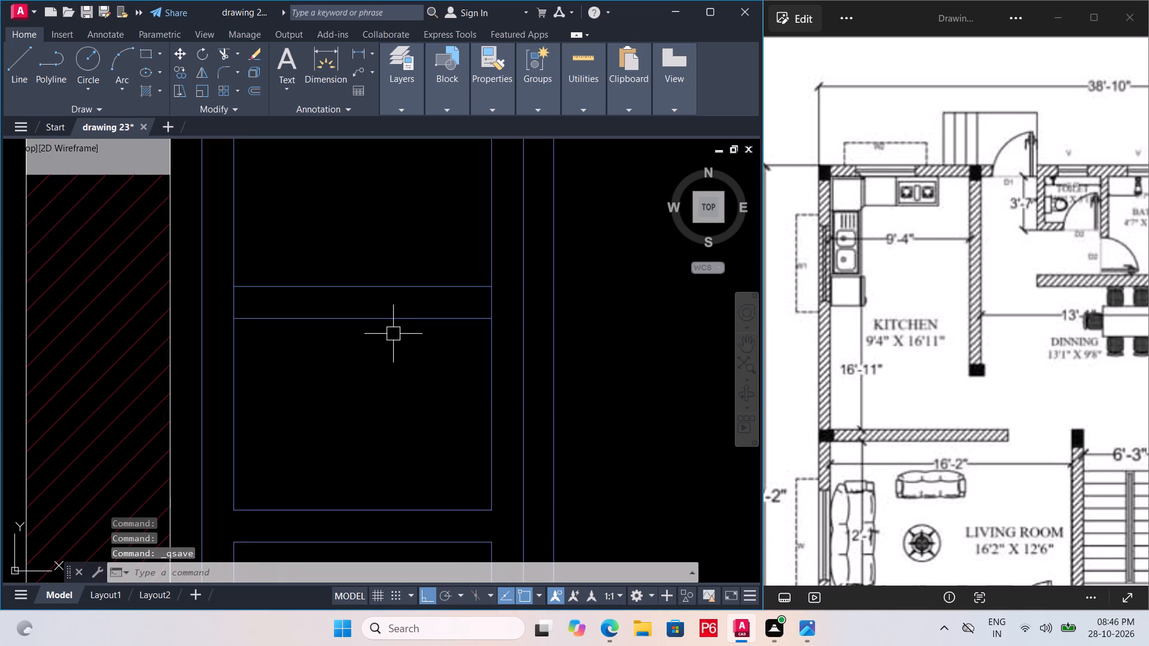
text(TR)
key(space)
key(space)
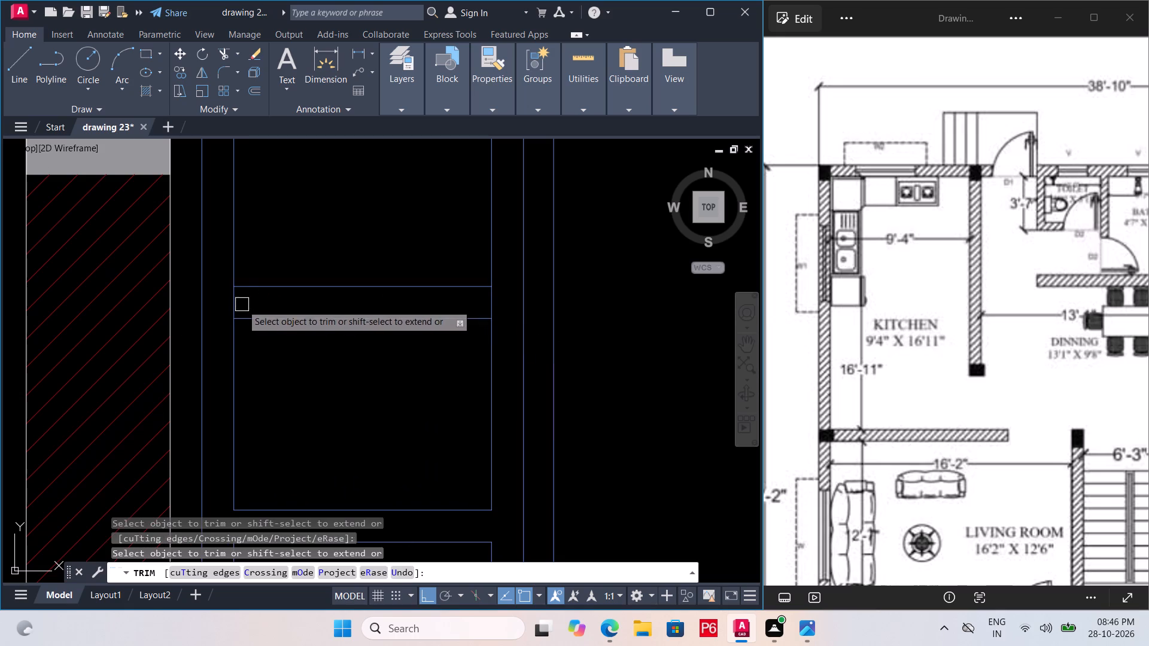
click(241, 304)
click(233, 302)
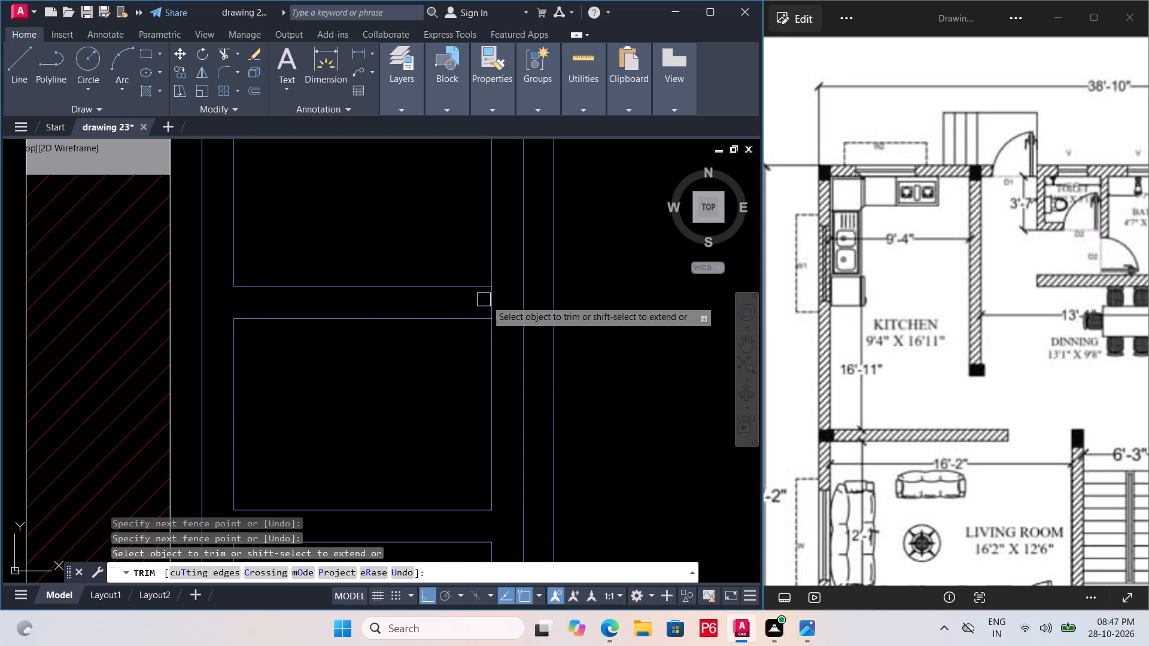
click(486, 300)
scroll(476, 304, down, 2)
key(ctrl+s)
key(ctrl+s)
key(ctrl+s)
key(ctrl+s)
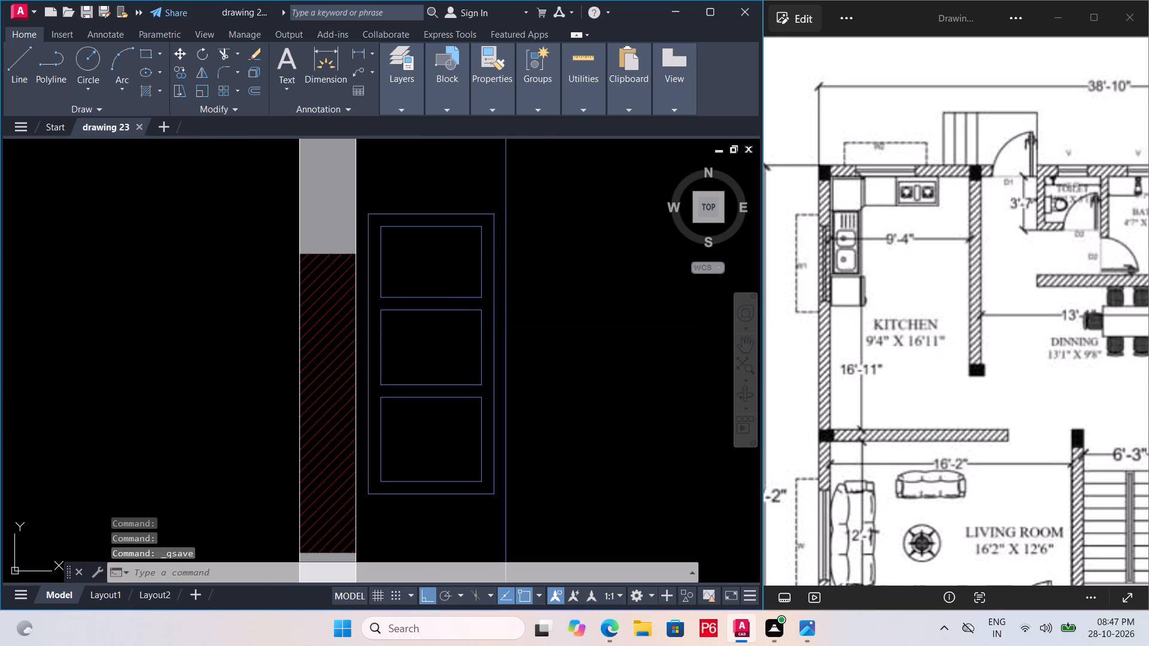
Offset the bottom line of the sink's top compartment 0.3" upward.
click(425, 295)
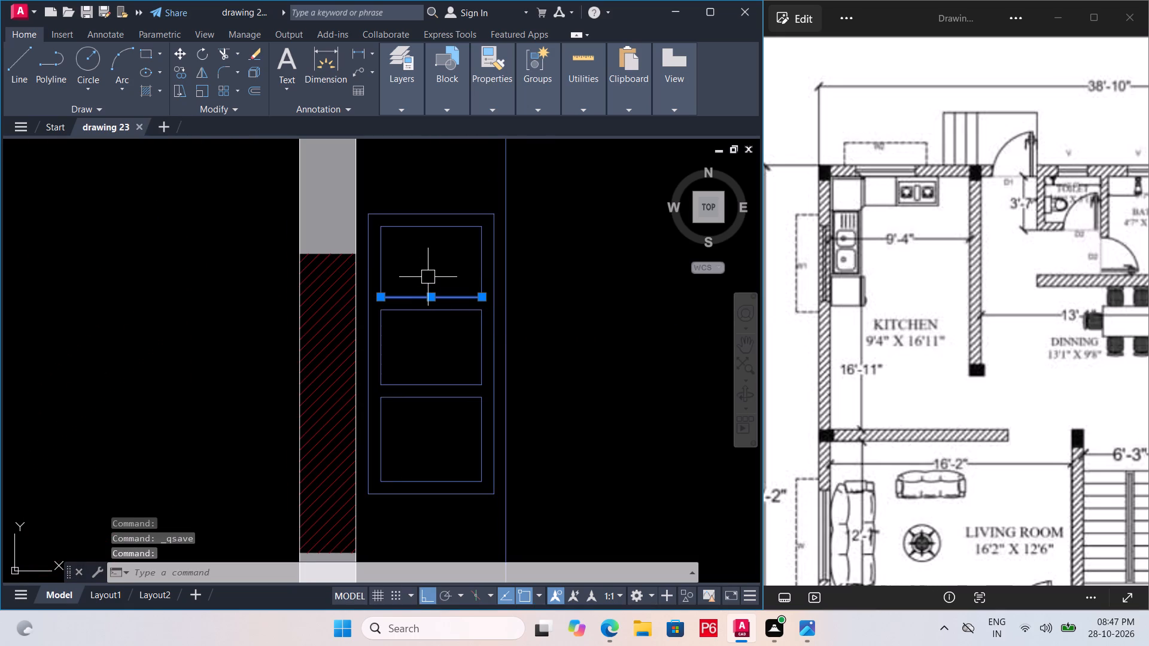
key(o)
key(Return)
text(0.3)
key(shift+quotedbl)
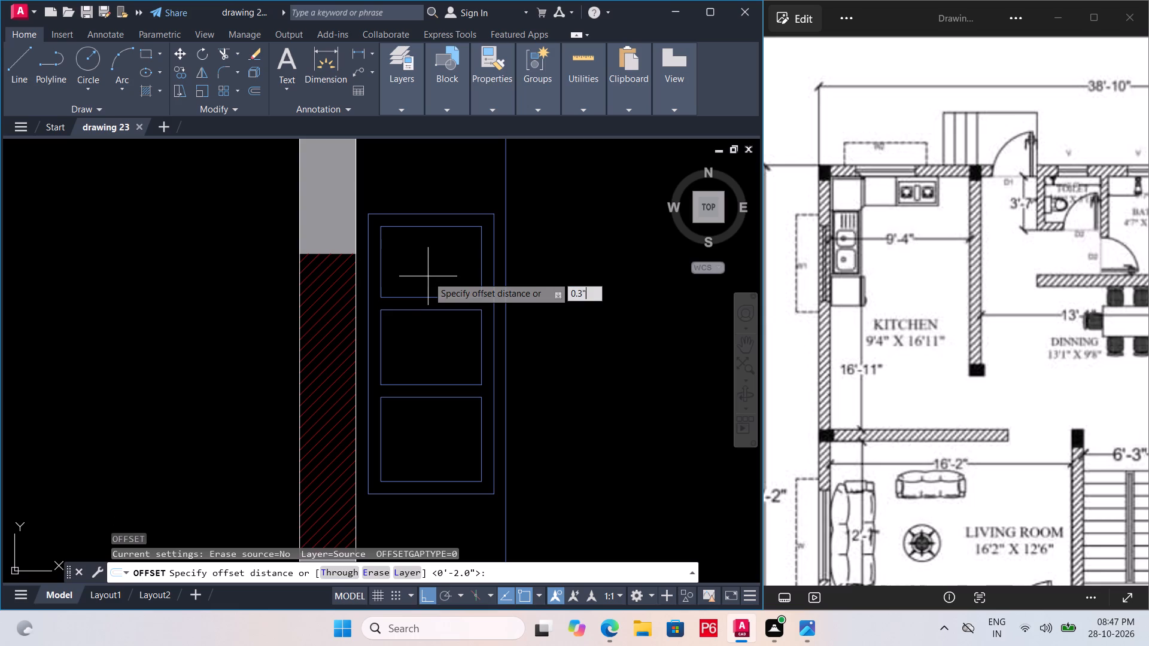
key(Return)
click(437, 267)
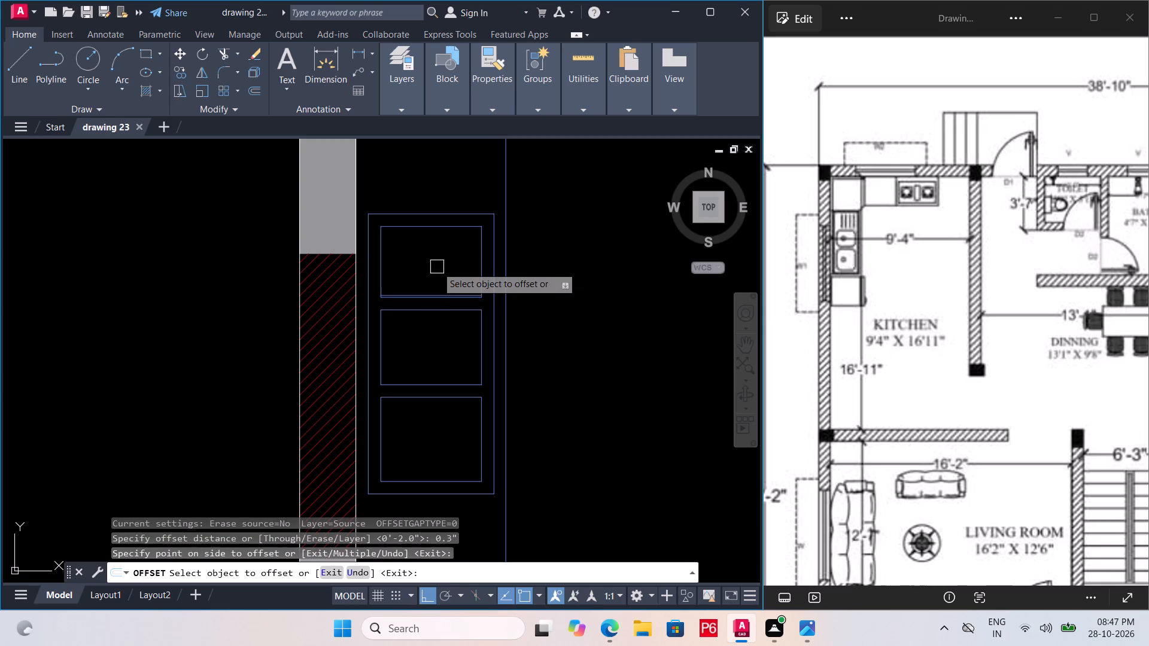
Offset the new line upward repeatedly at 0.3" spacing until drainboard lines fill the sink's top compartment, and save the drawing.
scroll(433, 287, up, 3)
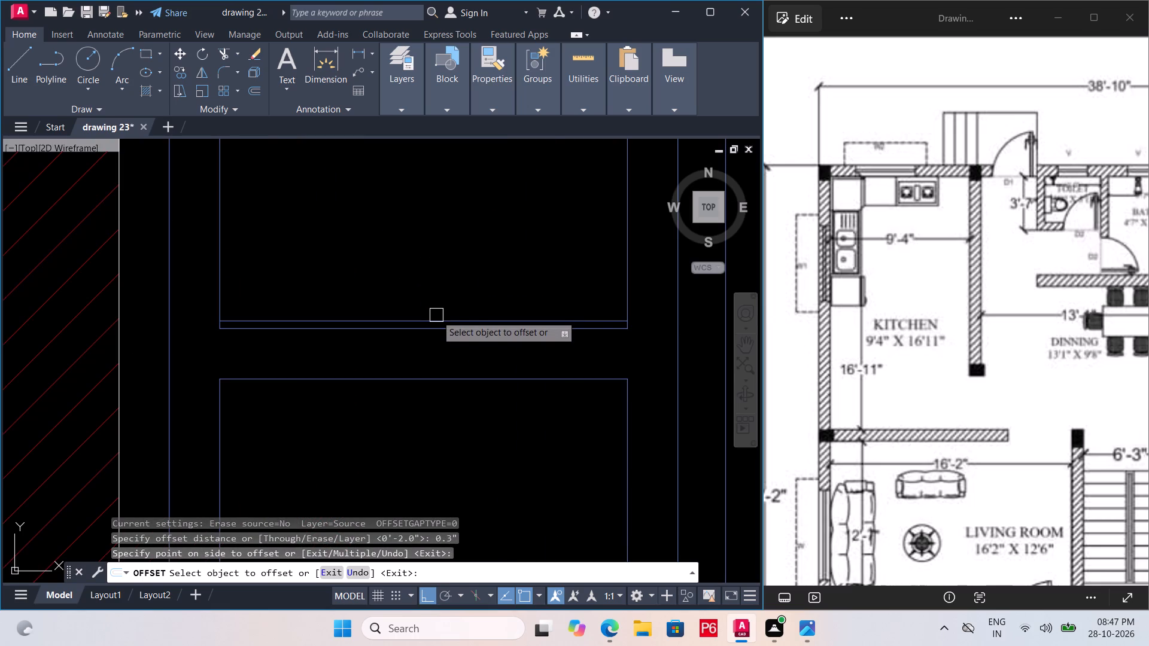
click(436, 319)
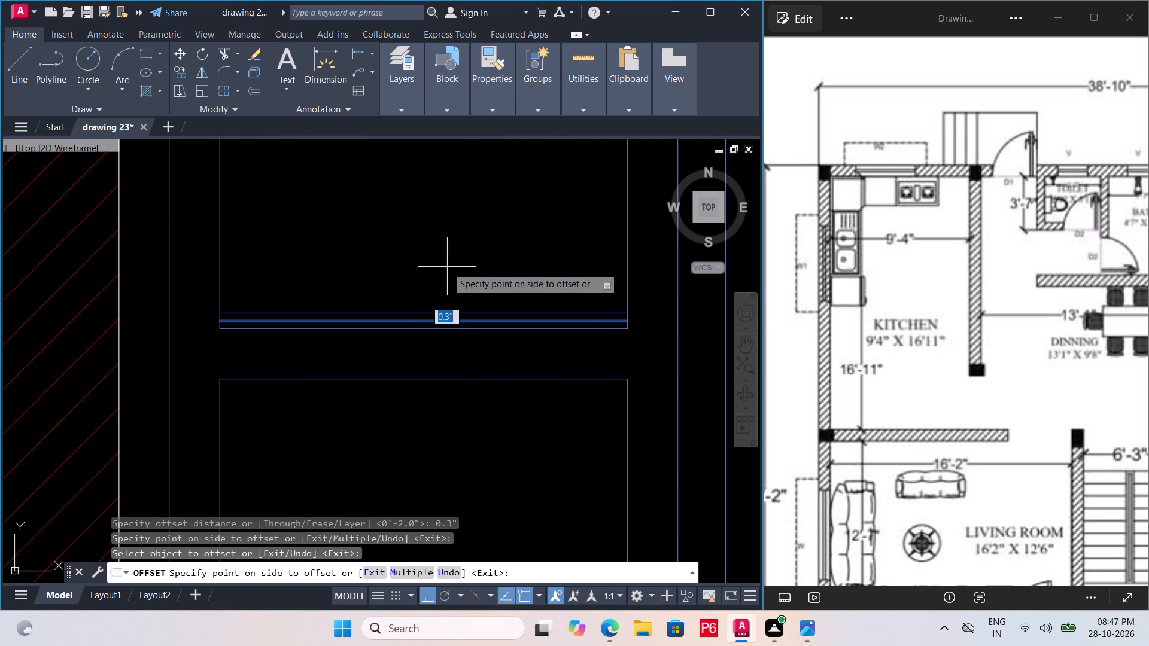
text(M)
key(space)
click(447, 267)
double_click(448, 212)
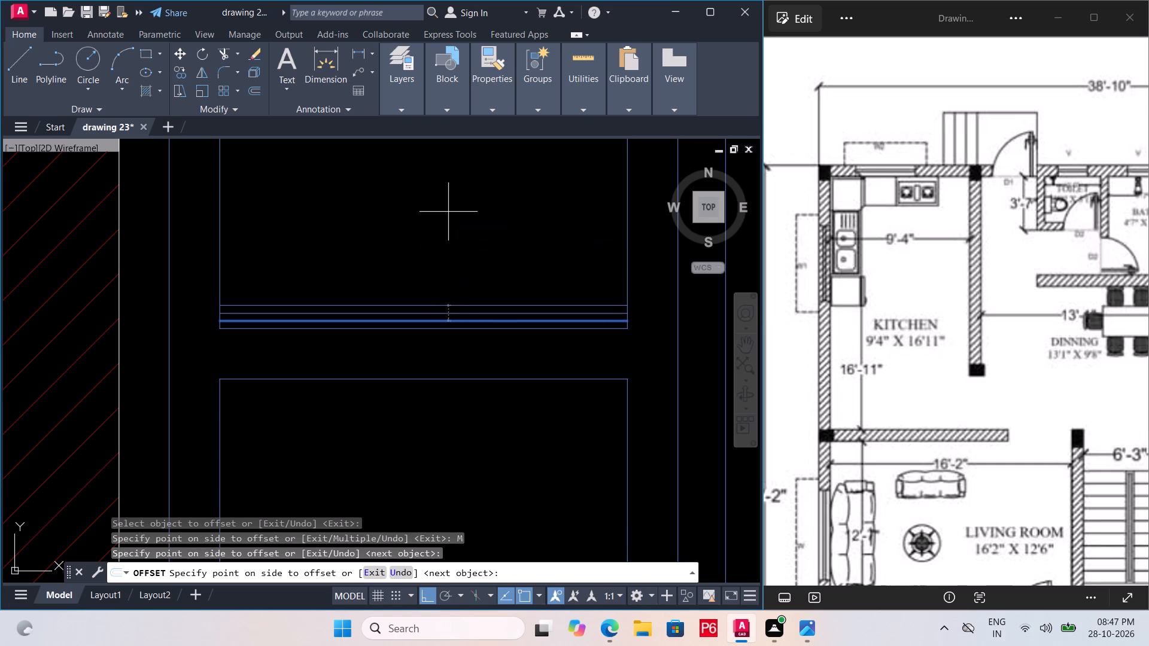
click(451, 203)
double_click(434, 181)
click(450, 169)
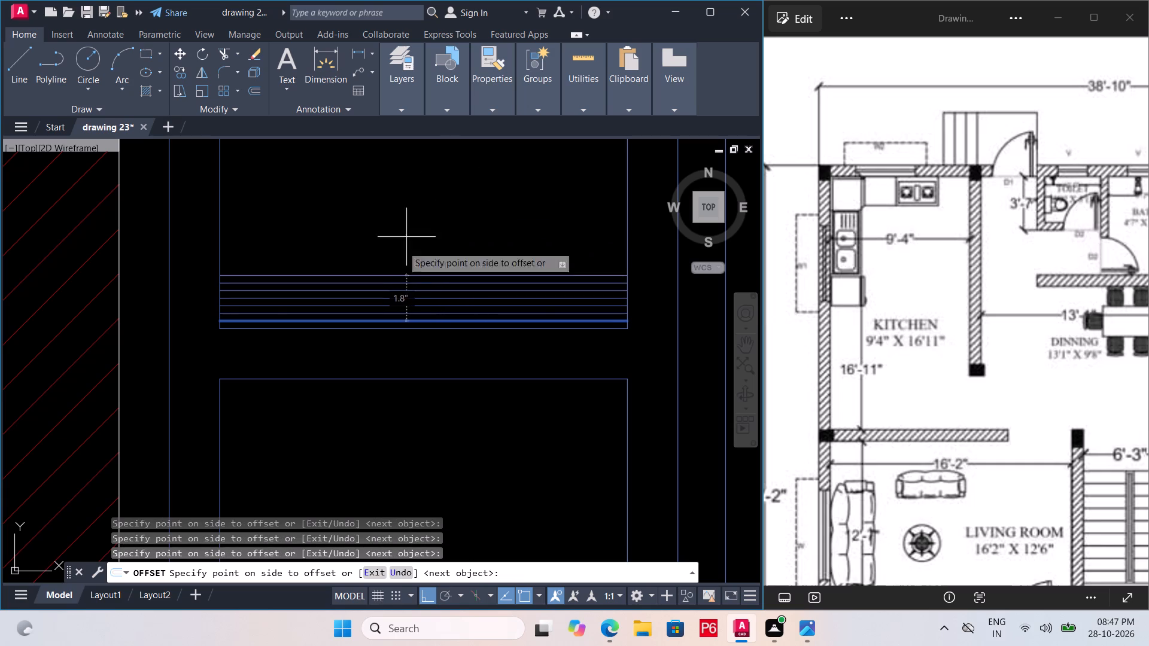
scroll(370, 340, down, 1)
click(420, 203)
double_click(425, 185)
click(430, 179)
triple_click(433, 175)
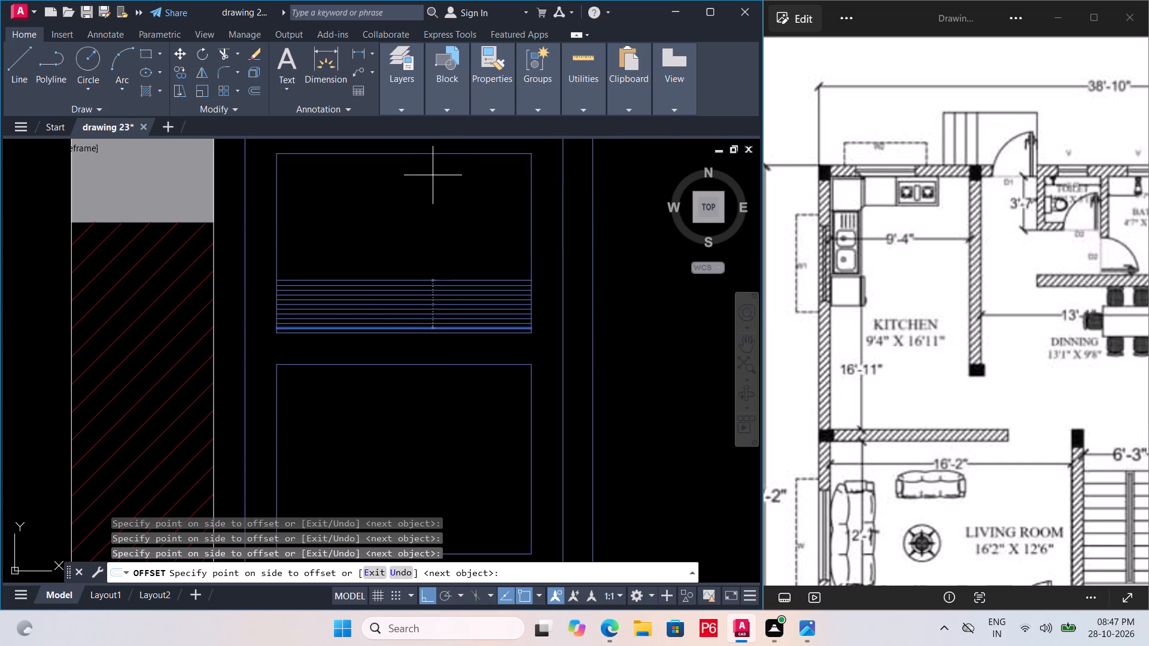
scroll(362, 367, down, 2)
double_click(381, 218)
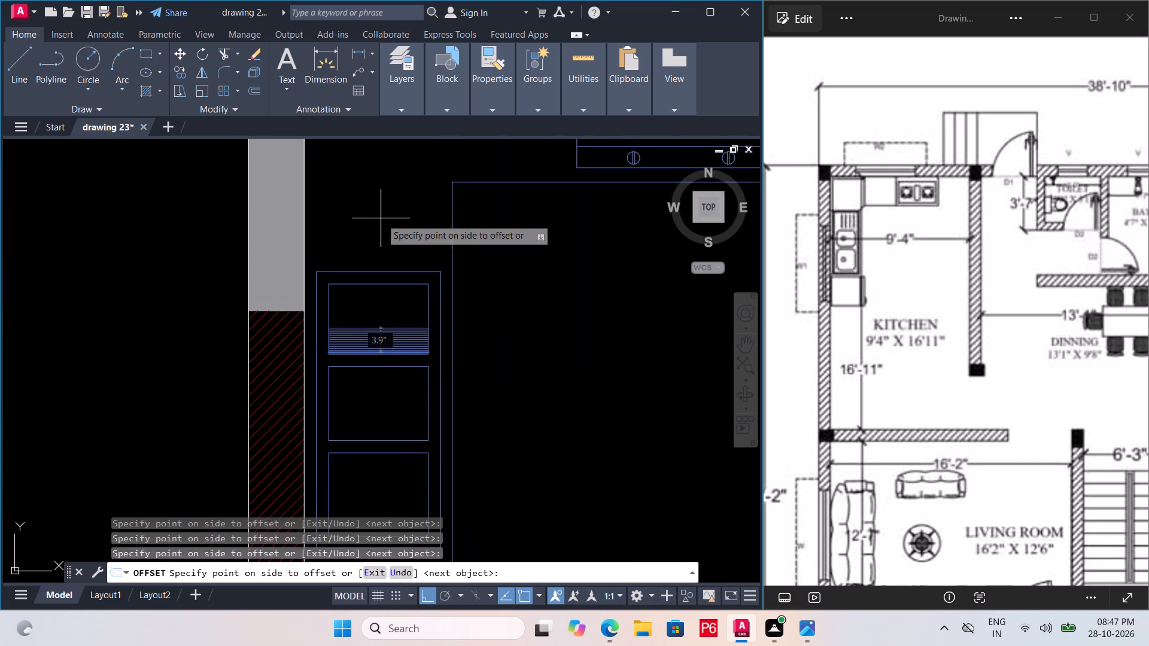
double_click(382, 215)
triple_click(384, 210)
triple_click(385, 208)
double_click(385, 208)
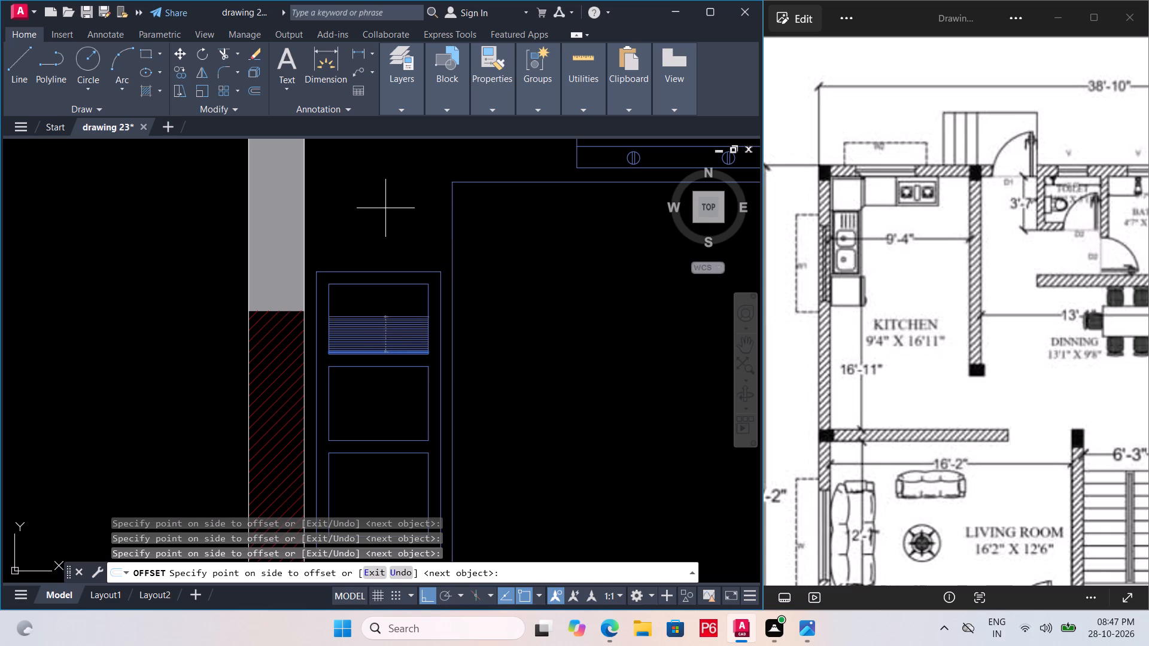
triple_click(388, 203)
triple_click(388, 203)
triple_click(388, 203)
triple_click(388, 203)
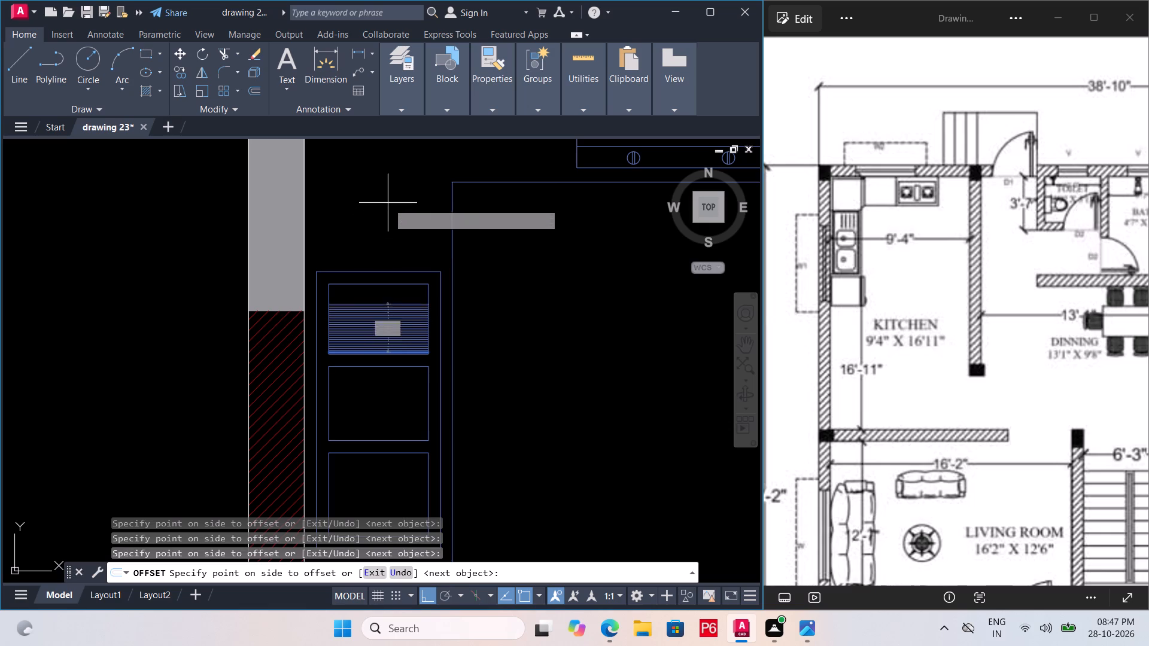
triple_click(388, 203)
triple_click(388, 203)
triple_click(388, 203)
triple_click(388, 203)
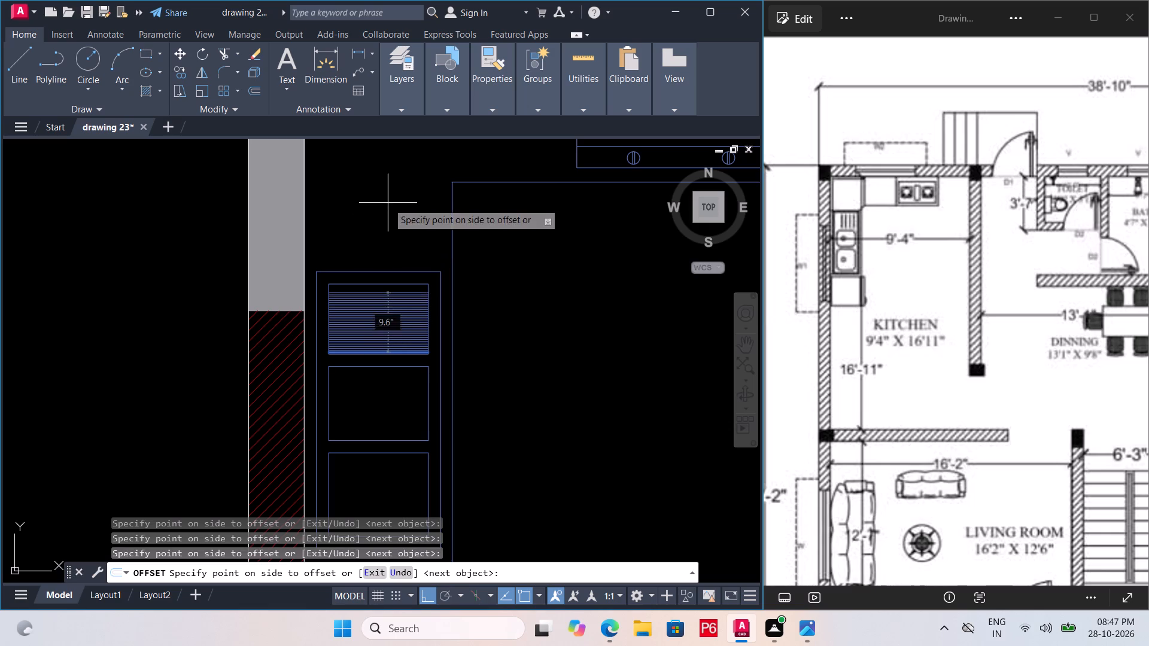
triple_click(388, 203)
click(388, 203)
scroll(379, 261, up, 5)
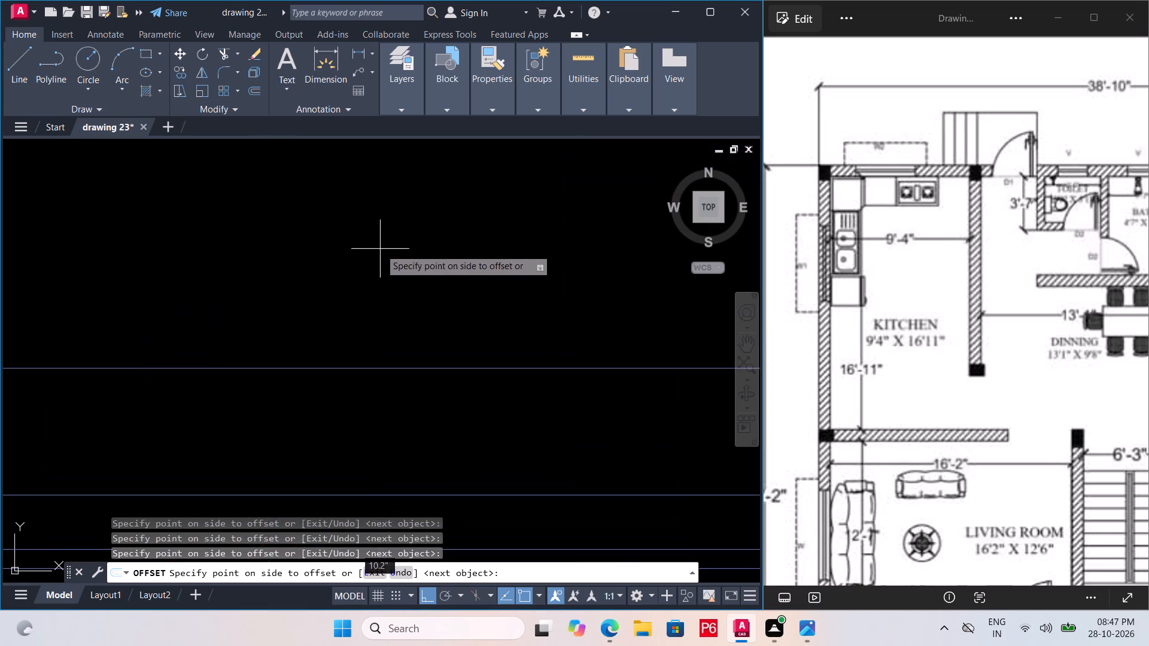
scroll(379, 239, down, 2)
triple_click(378, 237)
click(378, 234)
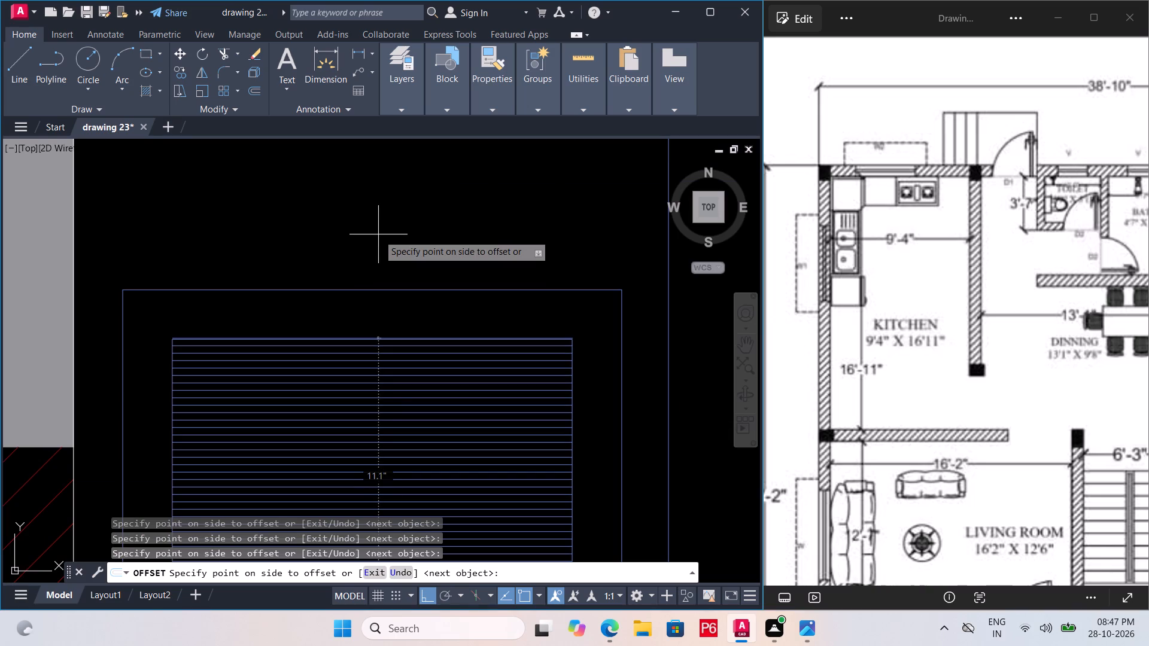
key(Escape)
key(ctrl+s)
key(ctrl+s)
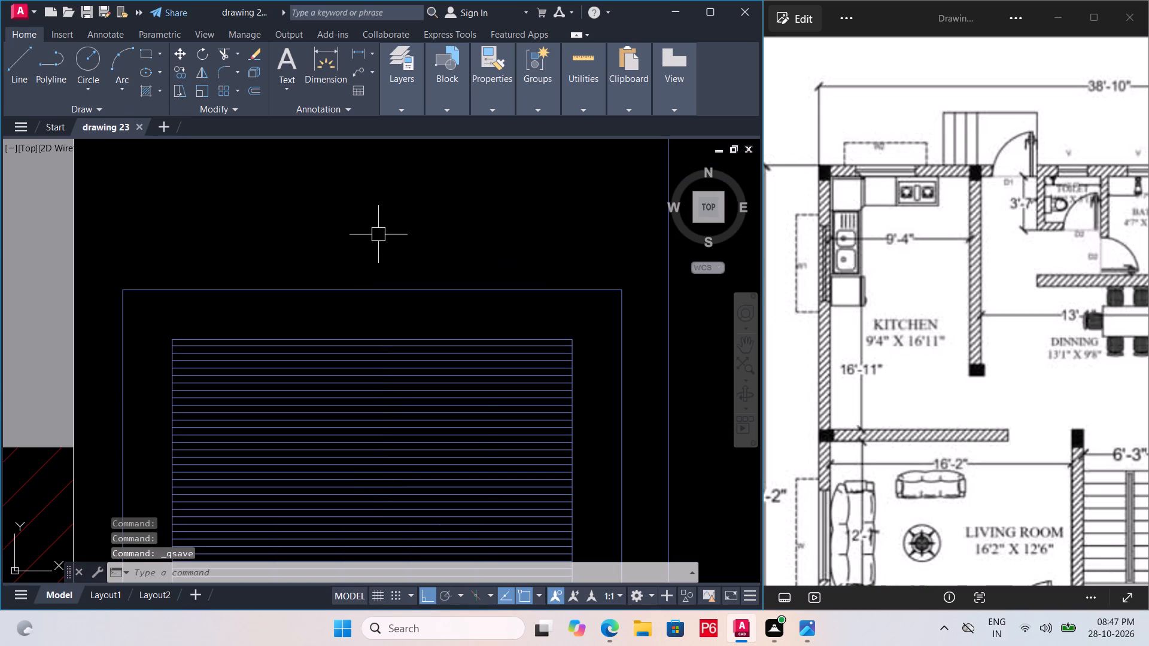
key(ctrl+s)
key(ctrl+s)
key(ctrl+s)
key(ctrl+s)
key(ctrl+s)
key(ctrl+s)
key(ctrl+s)
key(ctrl+s)
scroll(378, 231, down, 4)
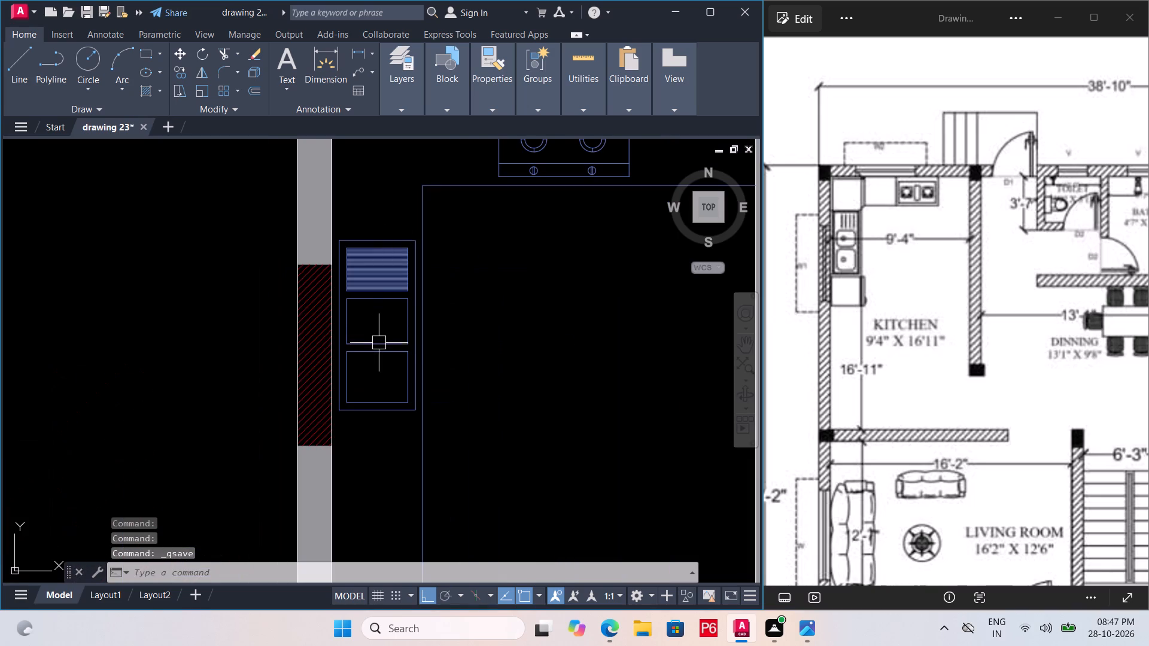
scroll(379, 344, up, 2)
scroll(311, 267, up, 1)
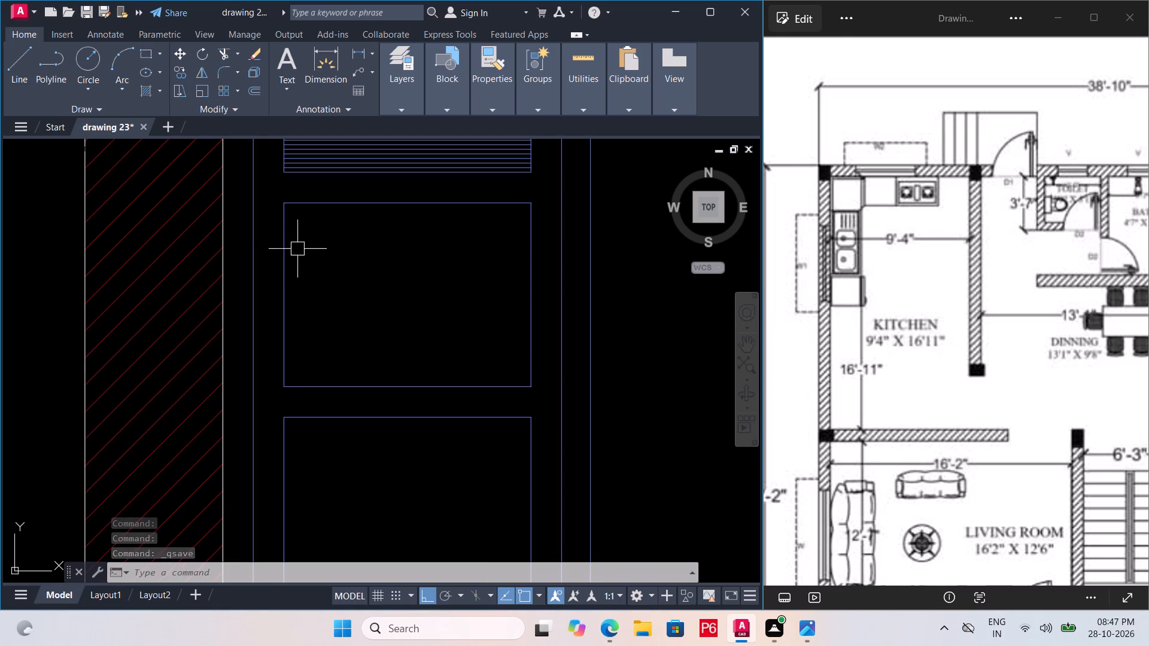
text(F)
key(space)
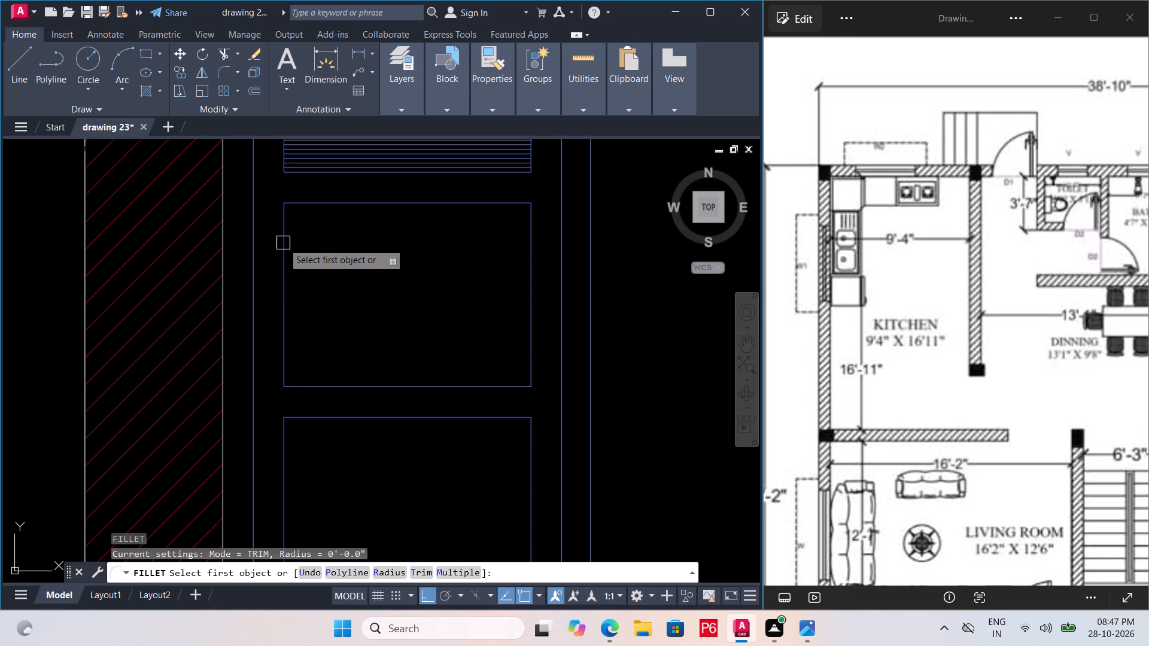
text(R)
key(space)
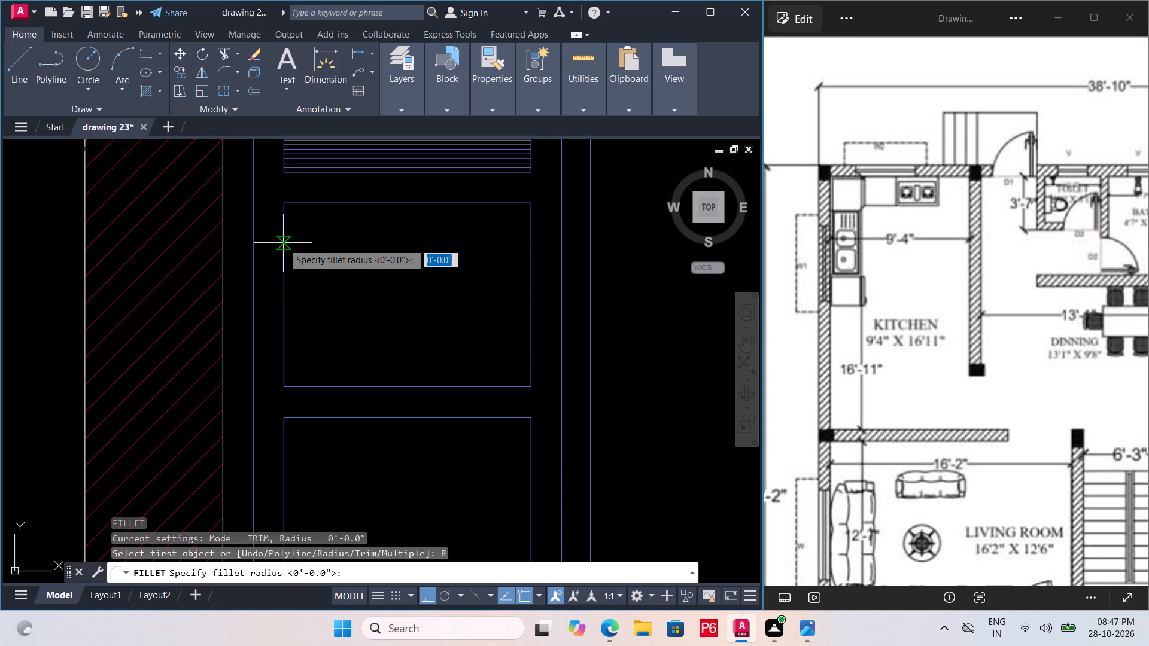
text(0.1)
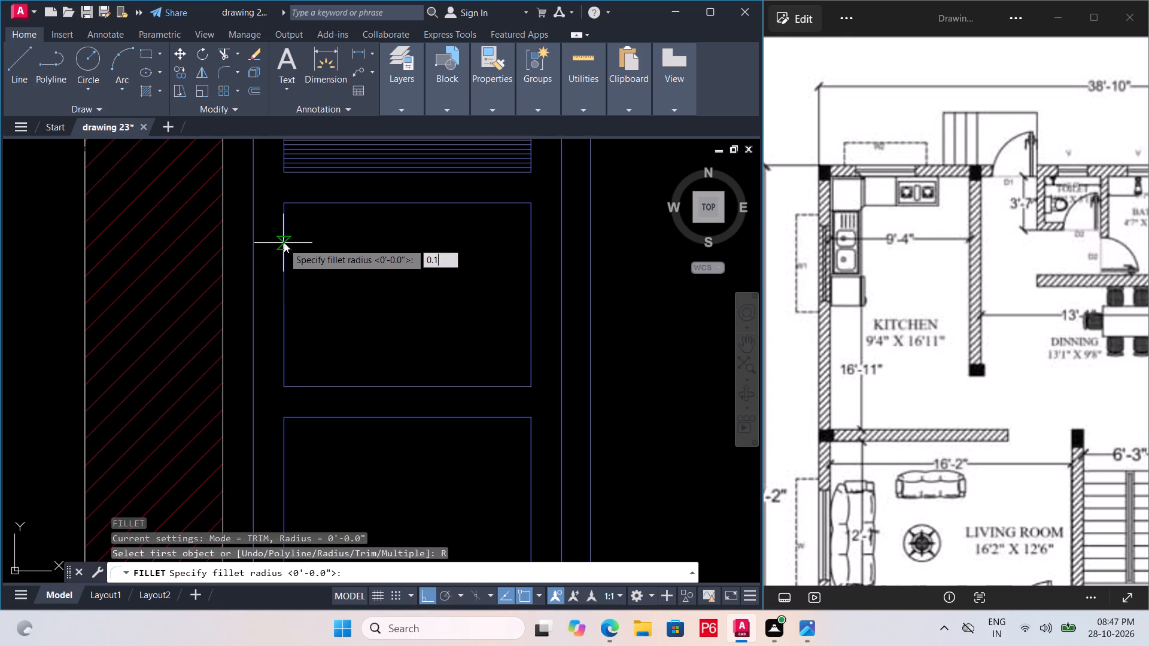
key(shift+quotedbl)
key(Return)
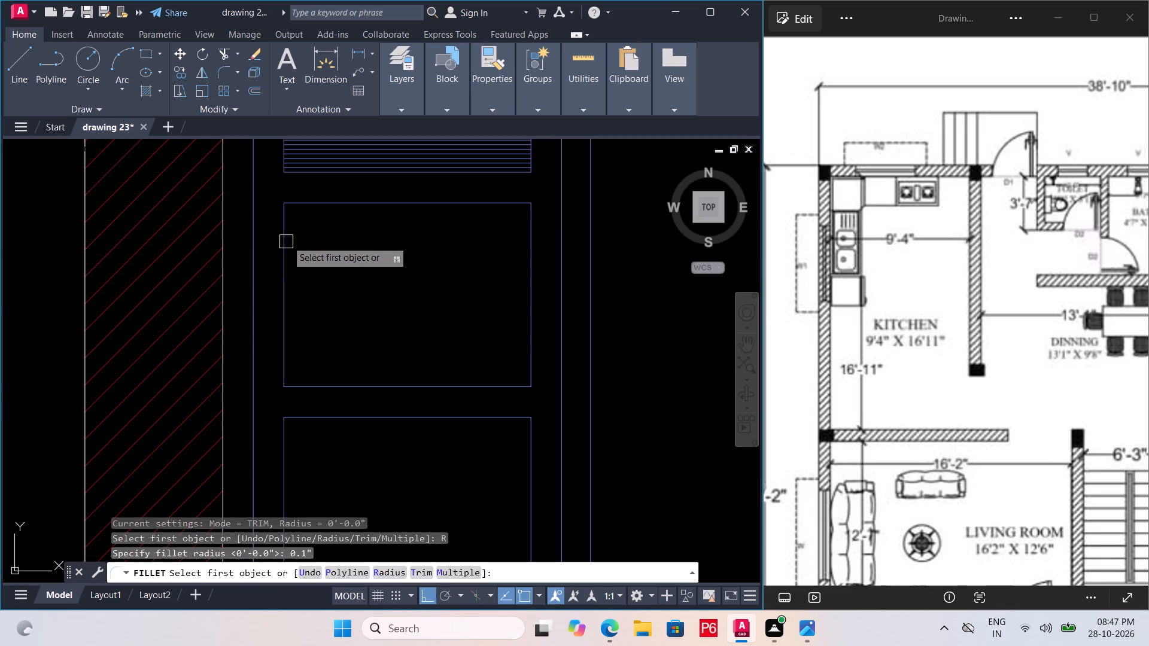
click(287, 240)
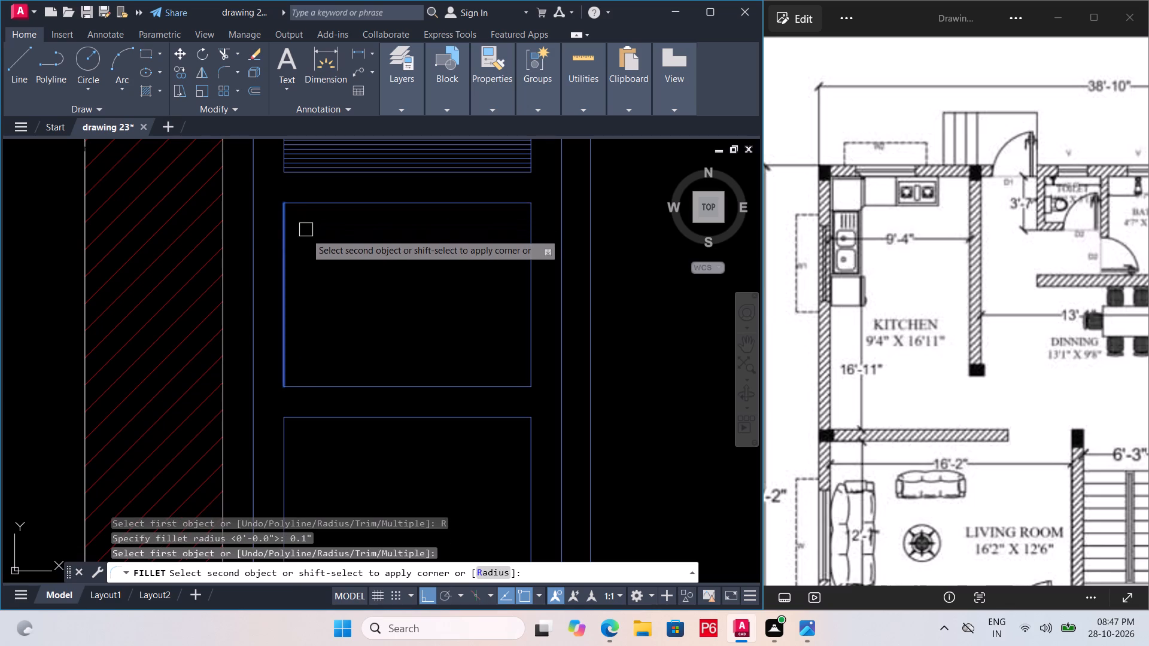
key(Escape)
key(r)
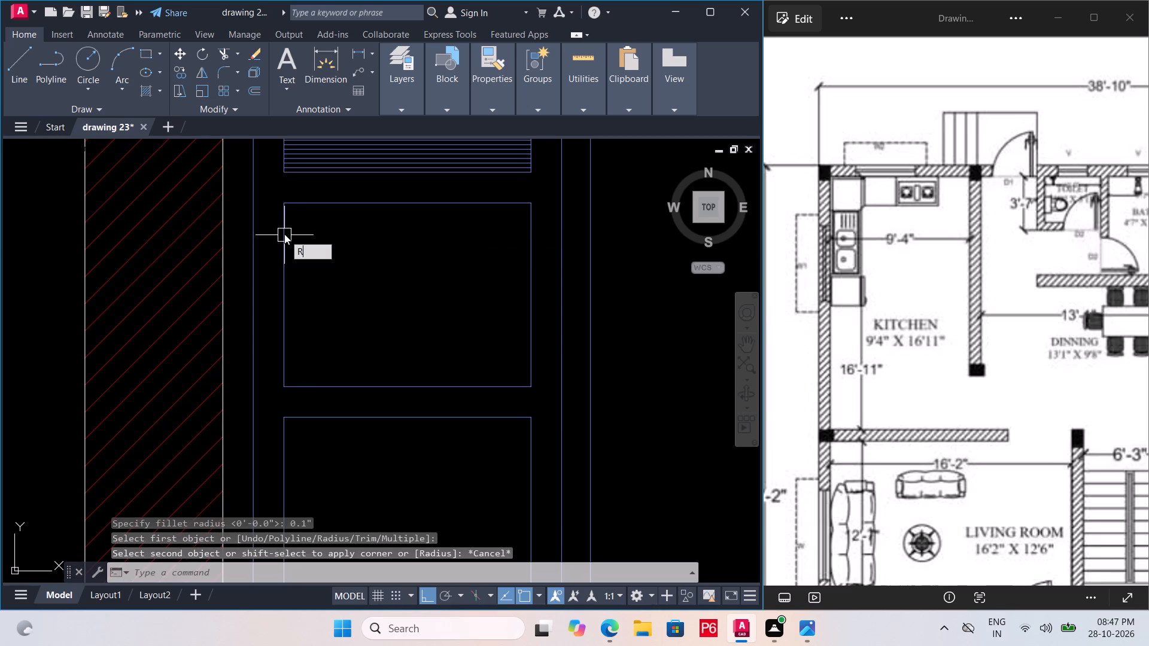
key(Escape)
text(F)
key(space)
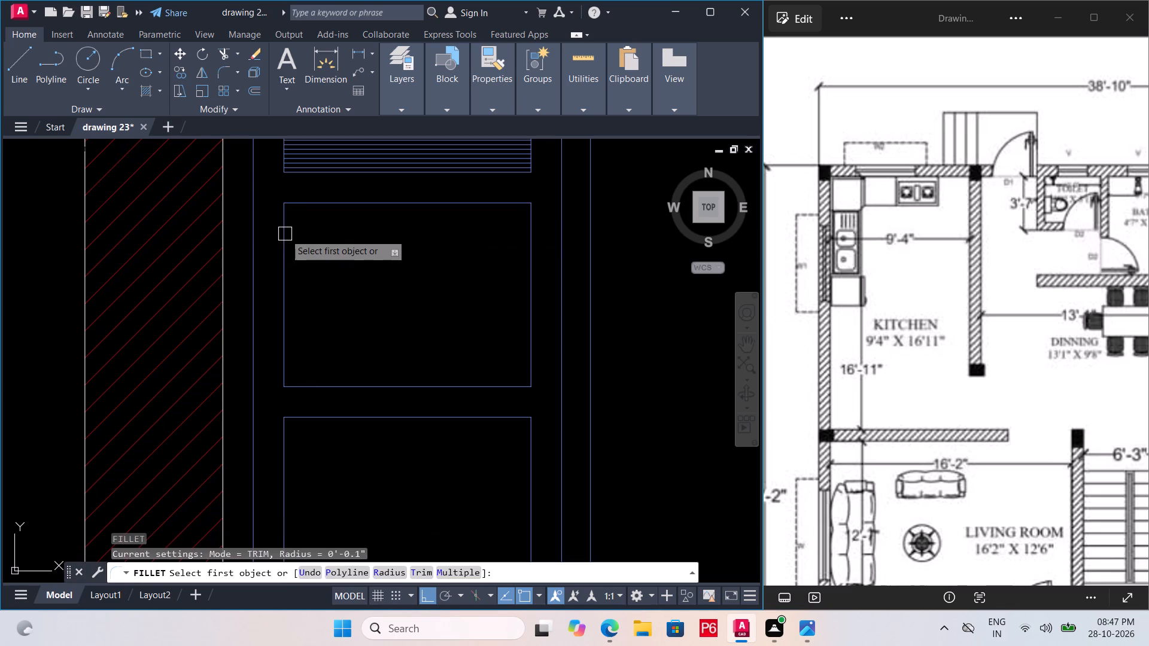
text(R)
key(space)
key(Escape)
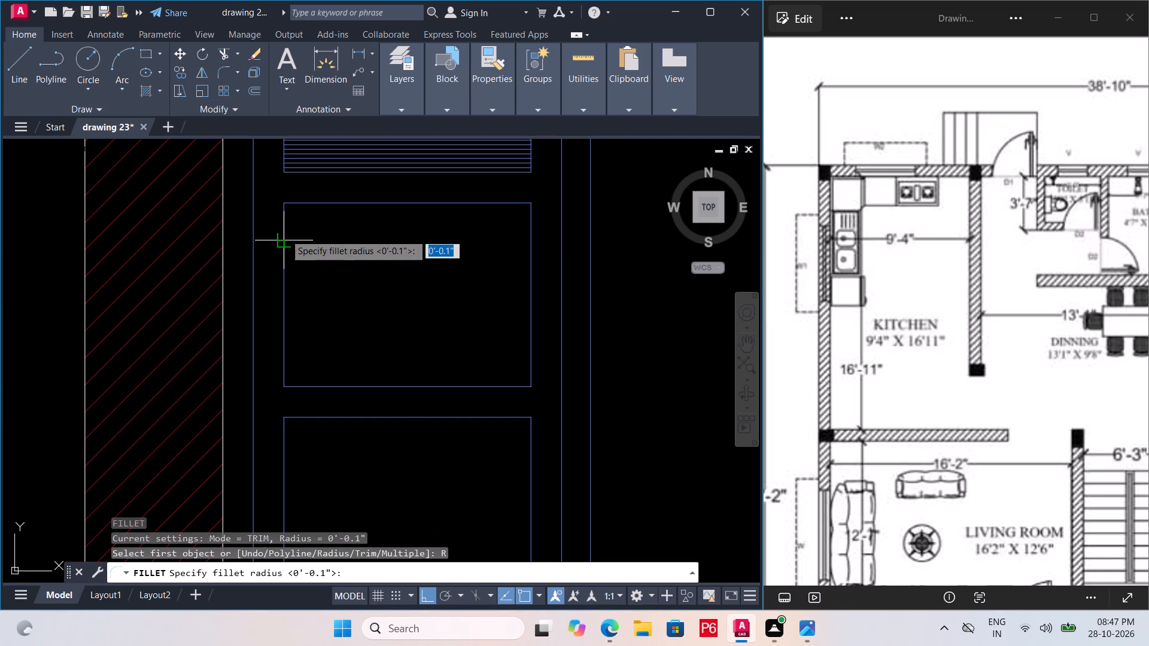
Fillet all four corners of the sink's middle basin with a 1" radius.
text(F R)
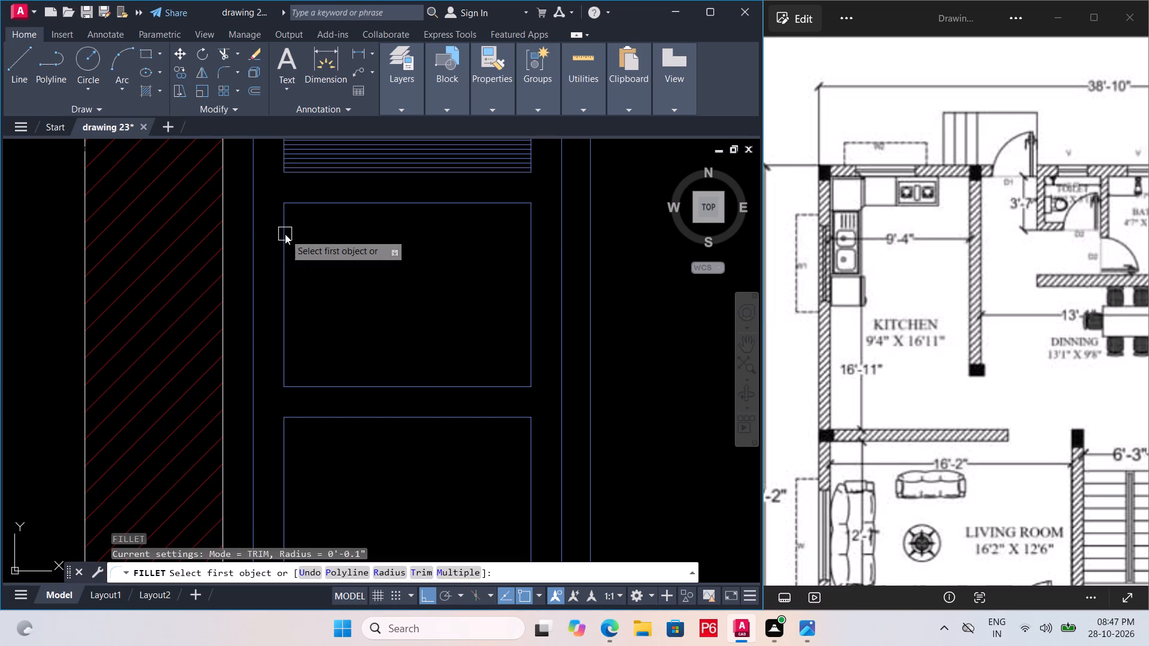
key(space)
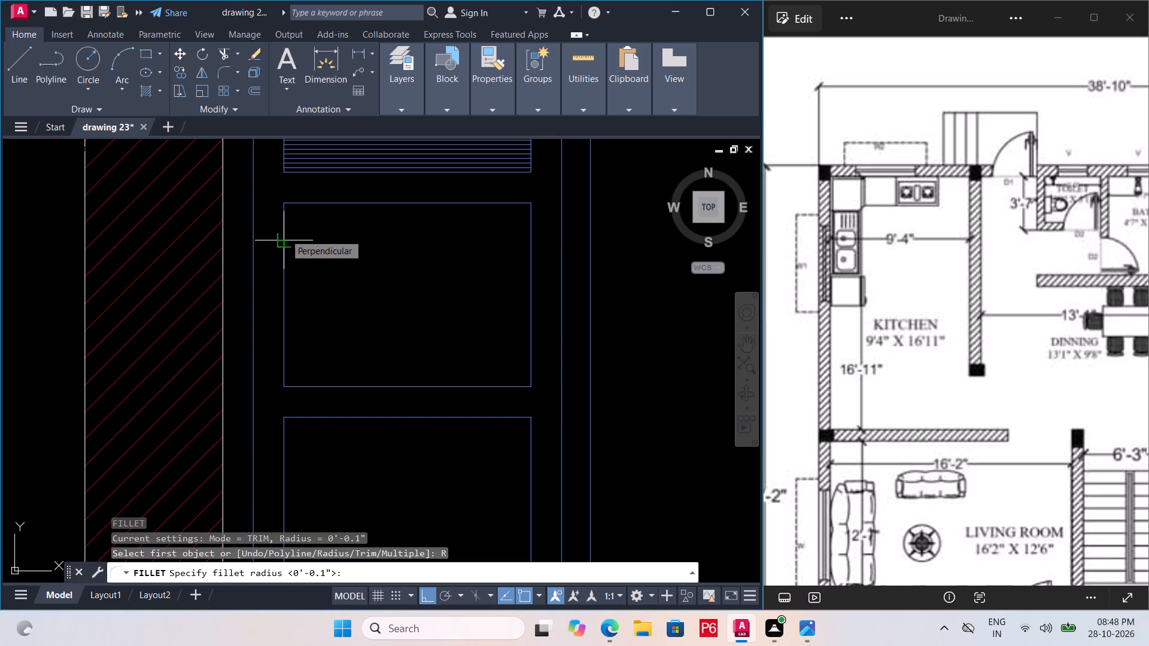
text(1")
key(Return)
double_click(290, 232)
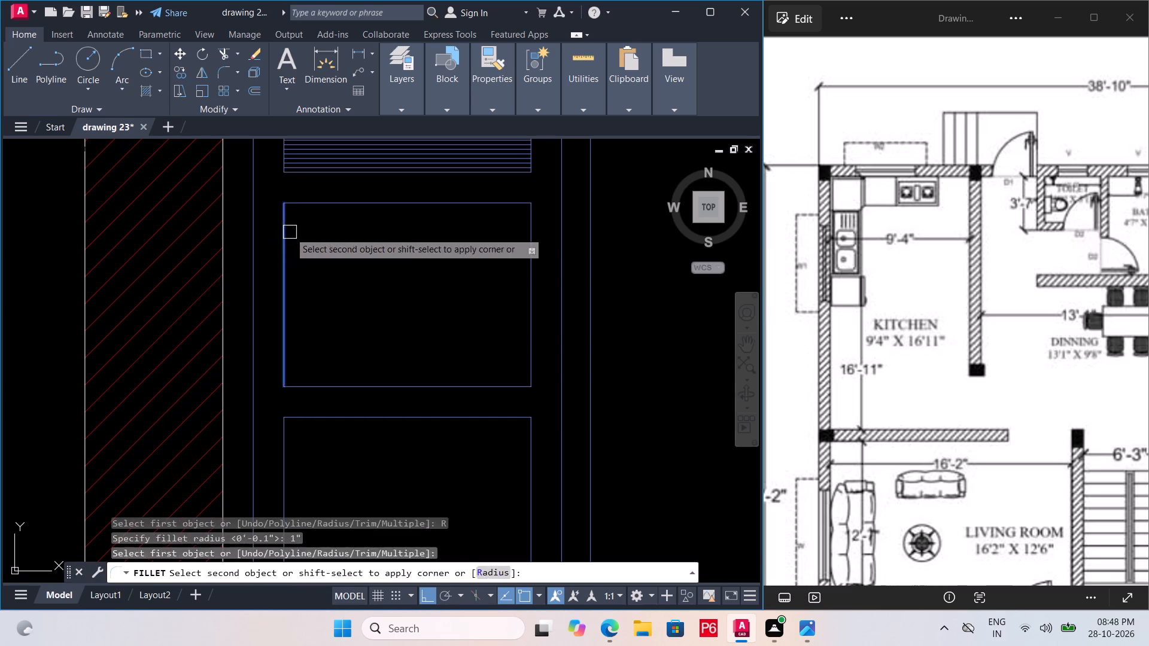
click(321, 209)
key(space)
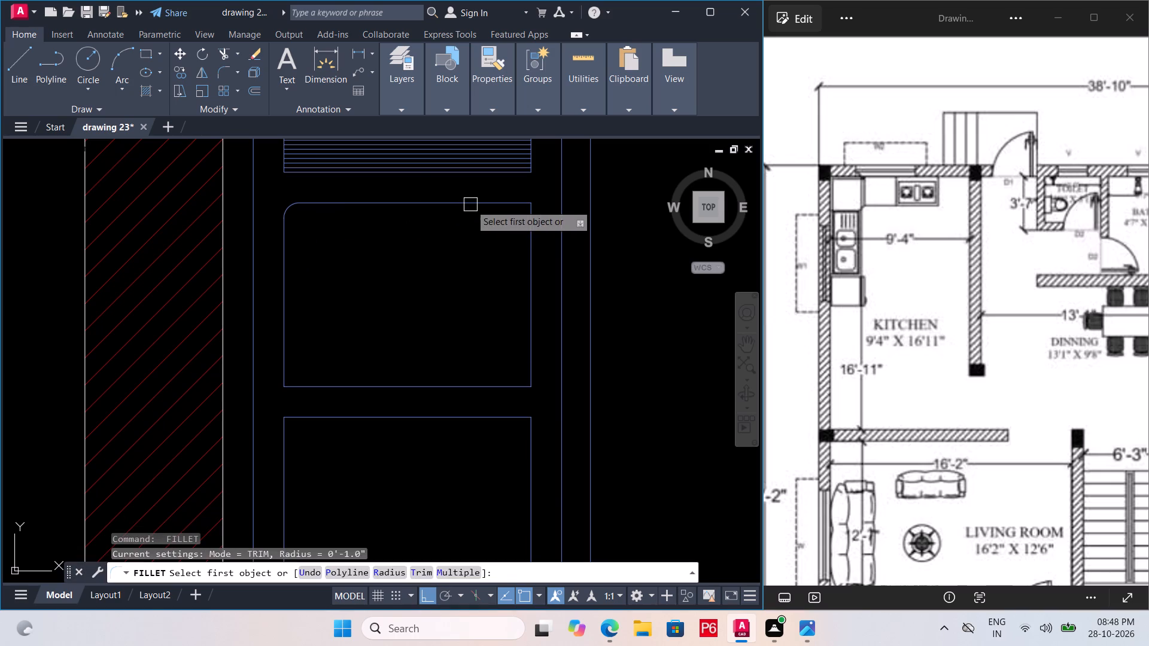
drag(470, 205, 481, 208)
double_click(526, 231)
key(space)
click(531, 316)
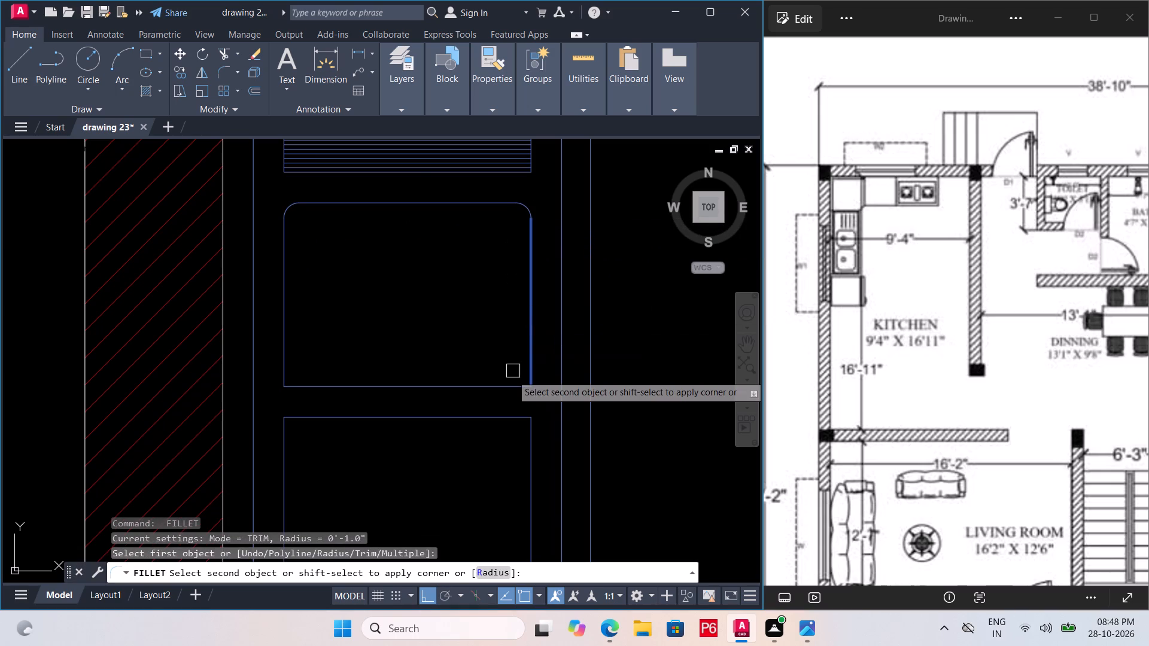
click(510, 387)
key(space)
drag(328, 390, 324, 383)
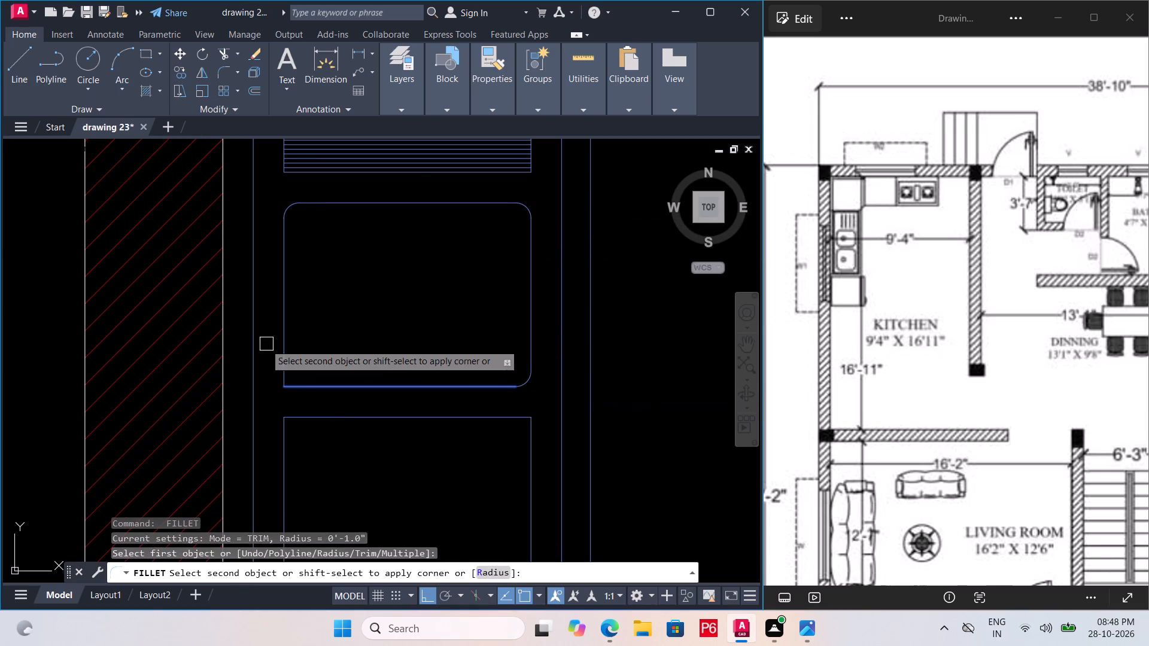
drag(283, 341, 285, 330)
Fillet all four corners of the sink's lower basin with a 1" radius and save the drawing.
scroll(269, 265, down, 2)
scroll(338, 413, up, 2)
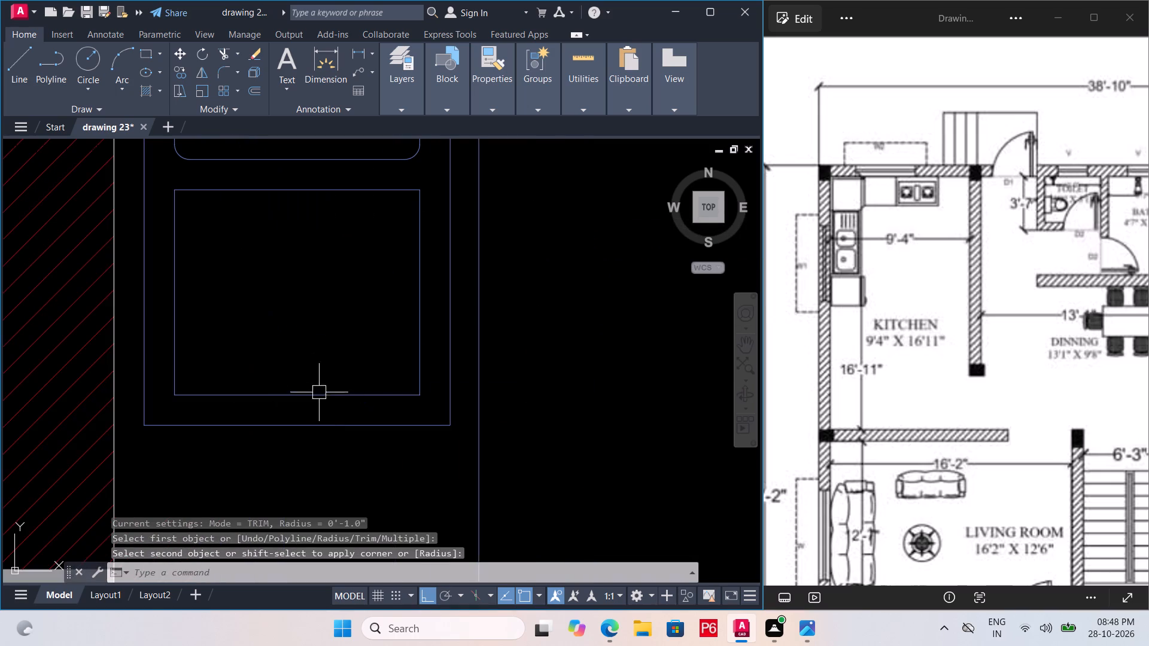
key(space)
click(178, 248)
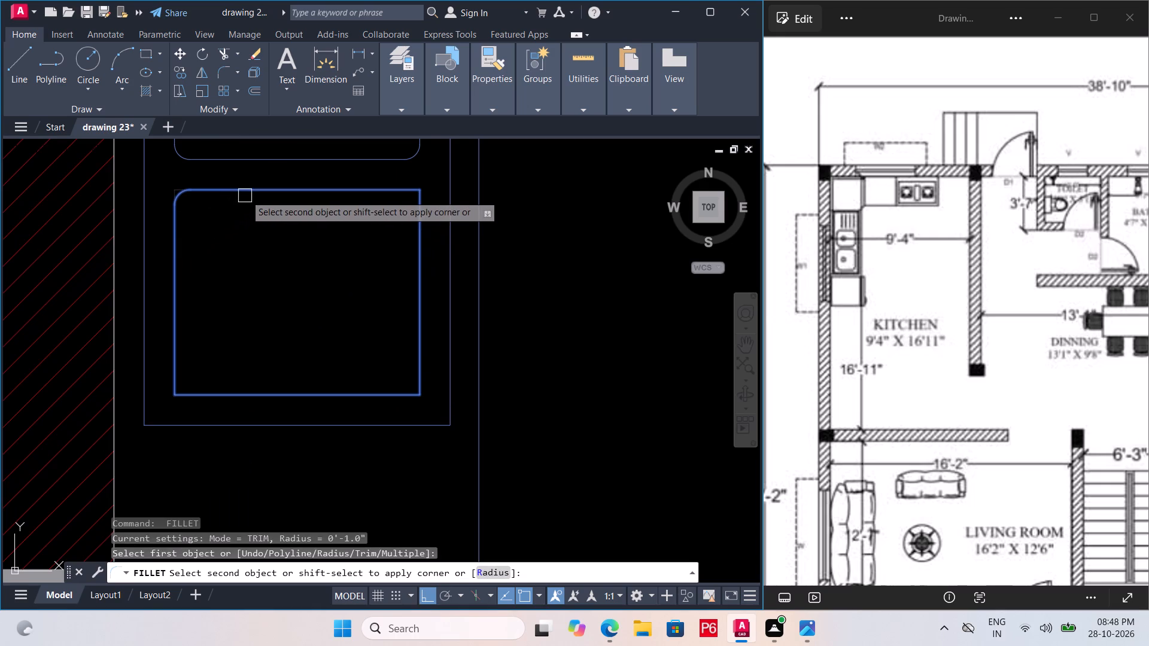
click(246, 195)
key(space)
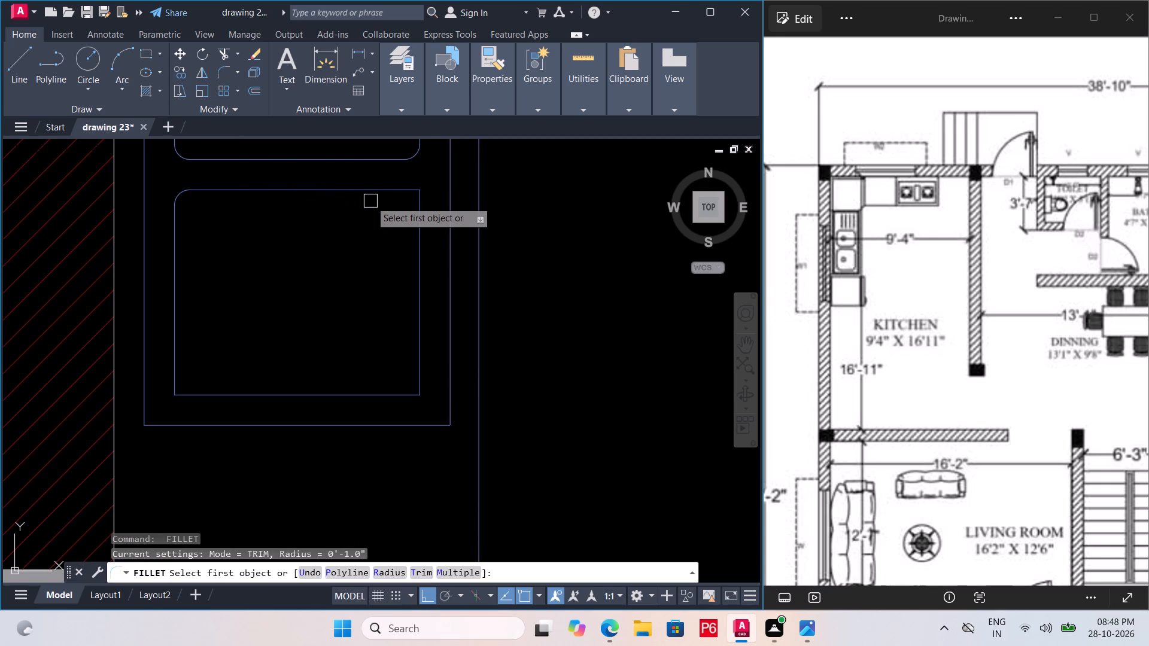
click(370, 201)
click(376, 193)
click(418, 242)
key(space)
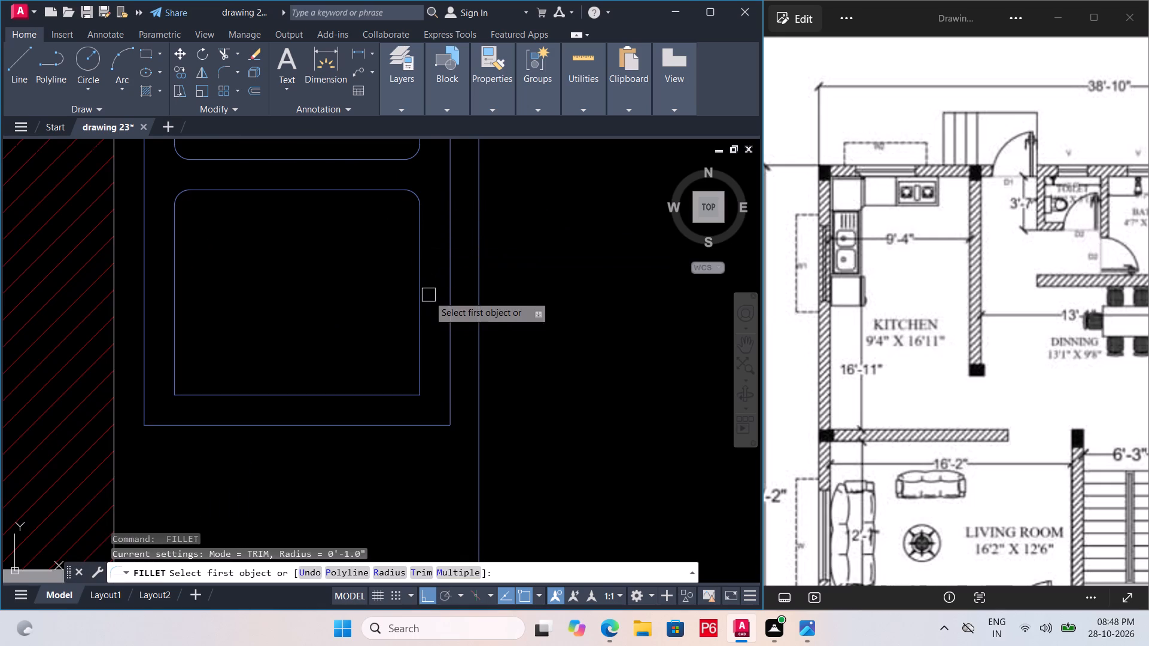
click(424, 326)
click(374, 397)
key(space)
click(208, 393)
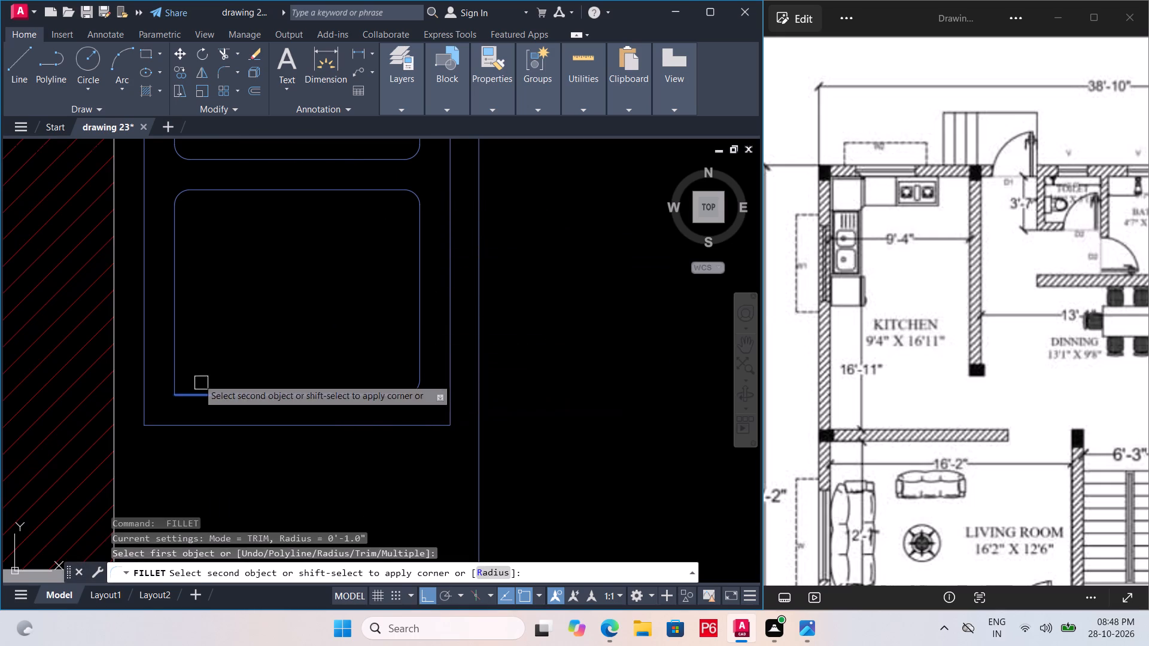
click(178, 355)
key(ctrl+s)
key(ctrl+s)
key(ctrl+s)
key(ctrl+s)
key(ctrl+s)
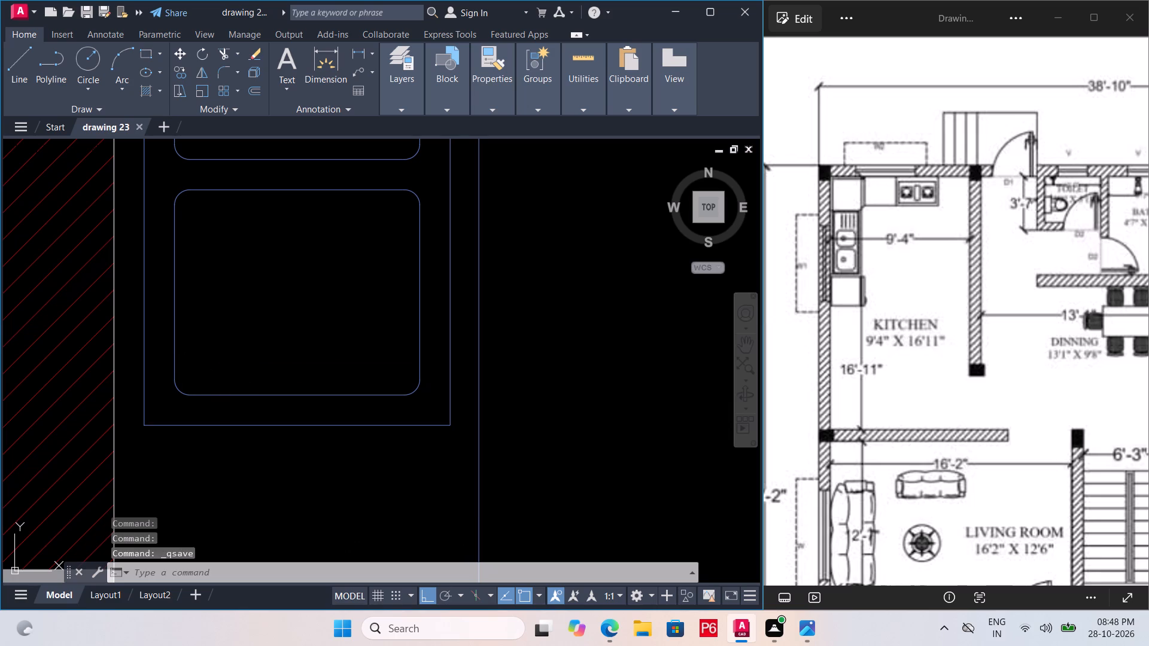
key(ctrl+s)
key(ctrl+s)
key(ctrl+s)
key(ctrl+s)
scroll(251, 391, down, 3)
key(space)
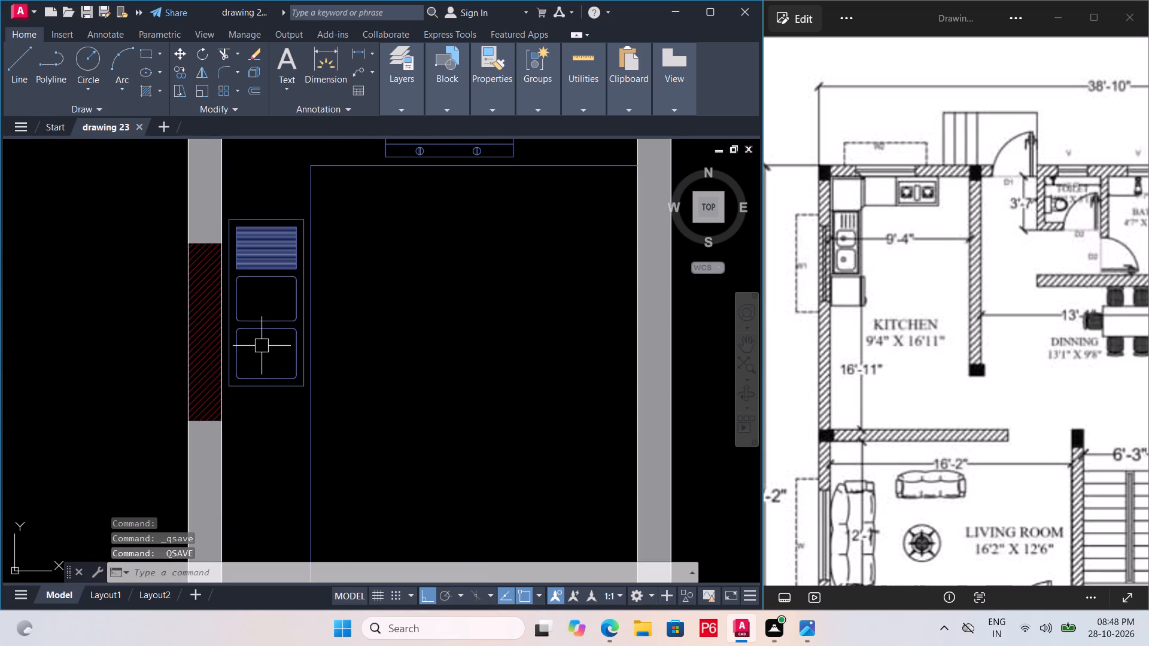
Offset the sink's outer rectangle 1" outward and save the drawing.
scroll(257, 331, up, 1)
scroll(241, 391, up, 1)
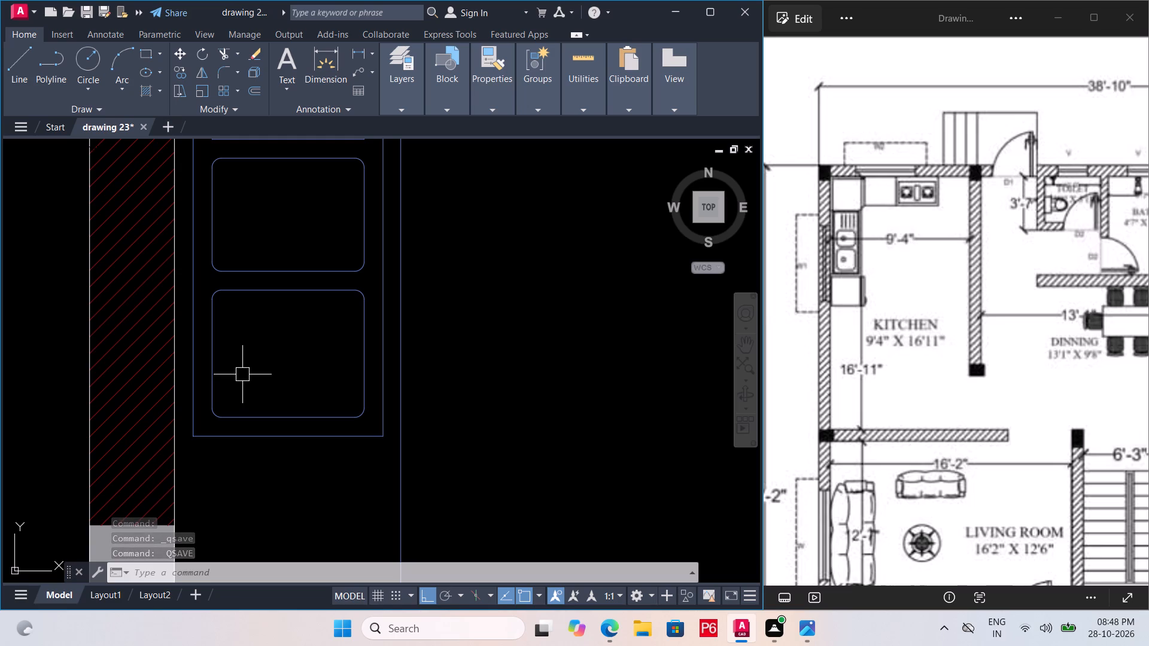
click(199, 440)
key(o)
key(Return)
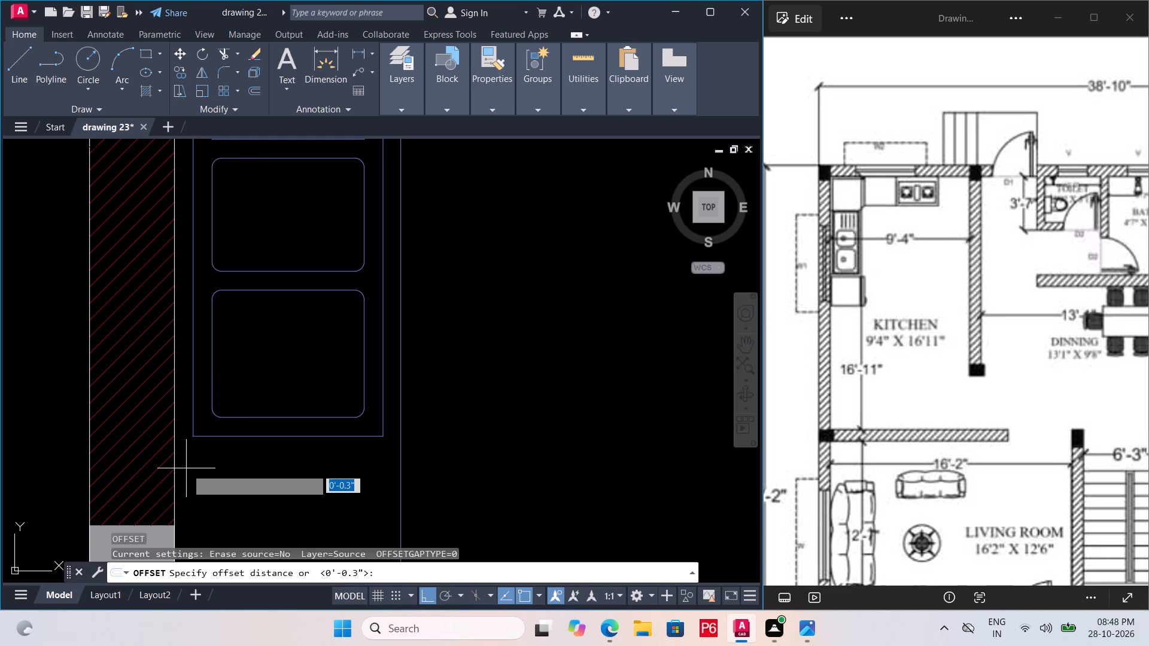
text(1")
key(Return)
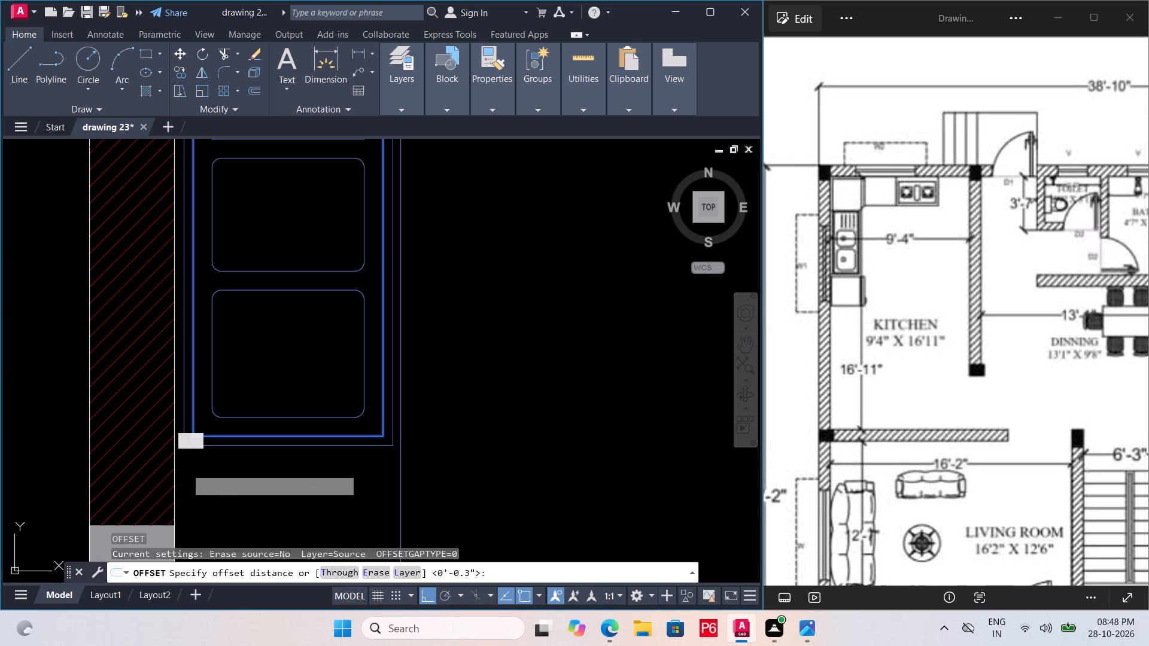
click(204, 496)
scroll(193, 467, down, 1)
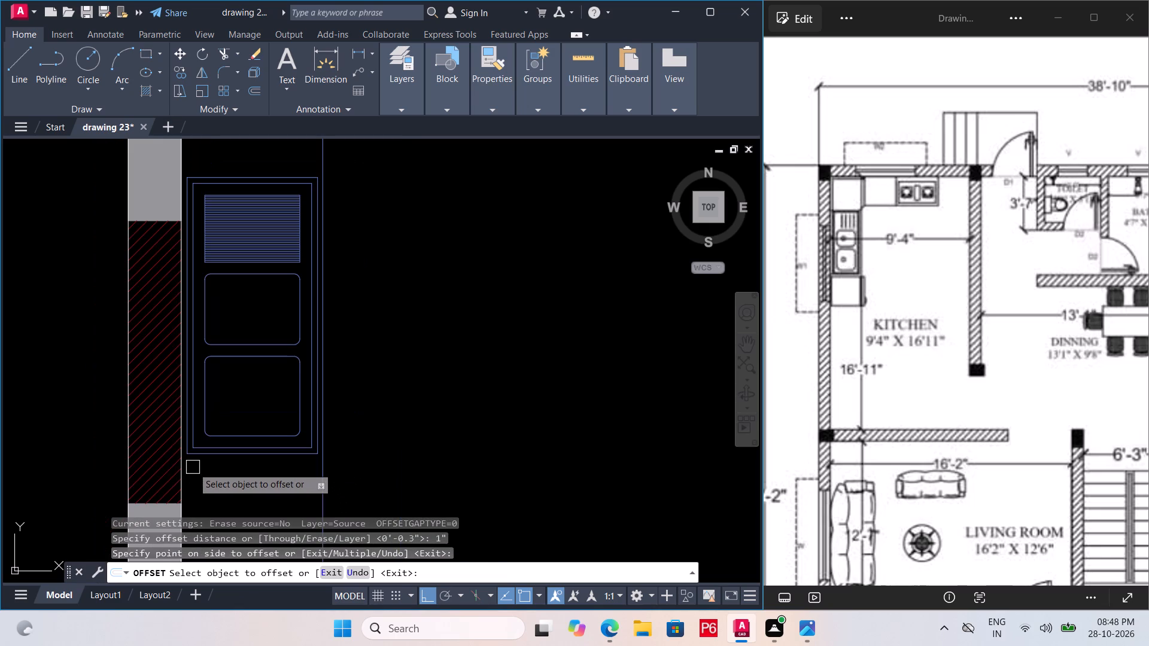
key(ctrl+s)
key(ctrl+s)
key(ctrl+s)
key(ctrl+s)
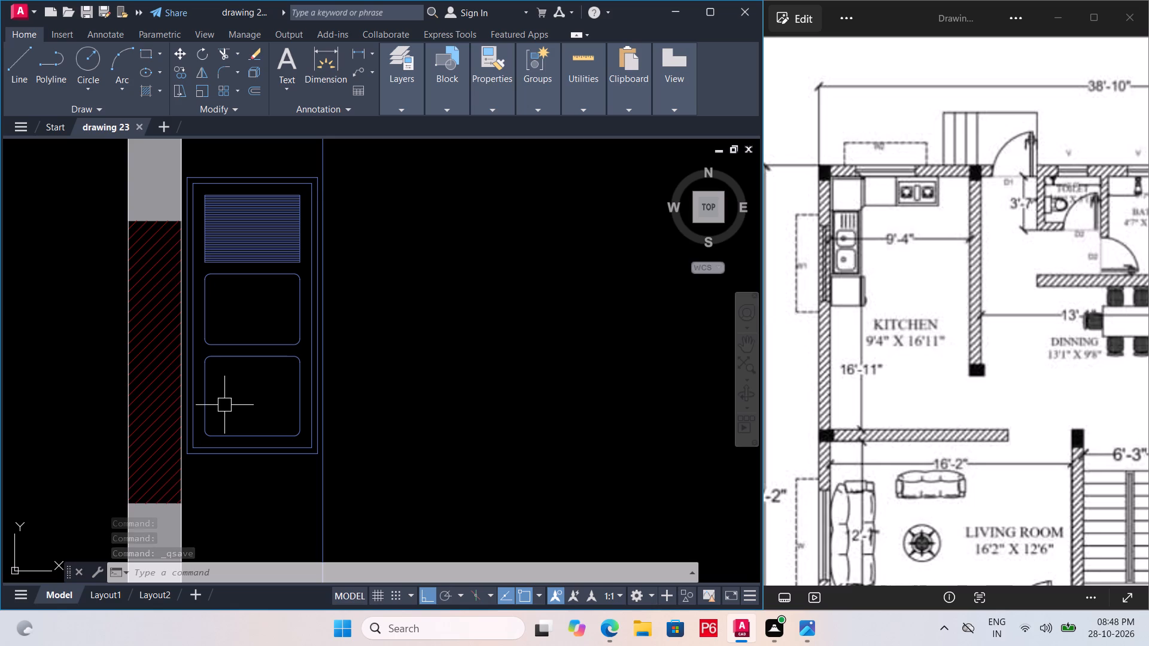
Draw a drain circle of about 1.7" radius on the window-wall side of the sink's lower basin.
scroll(224, 405, up, 2)
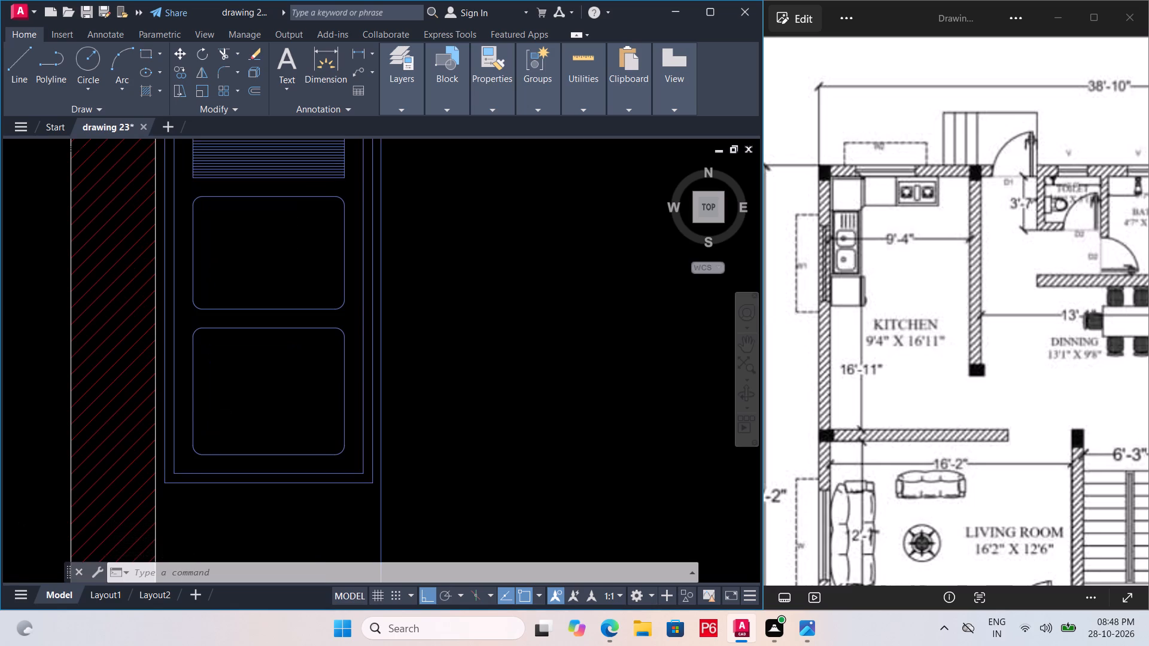
key(c)
key(space)
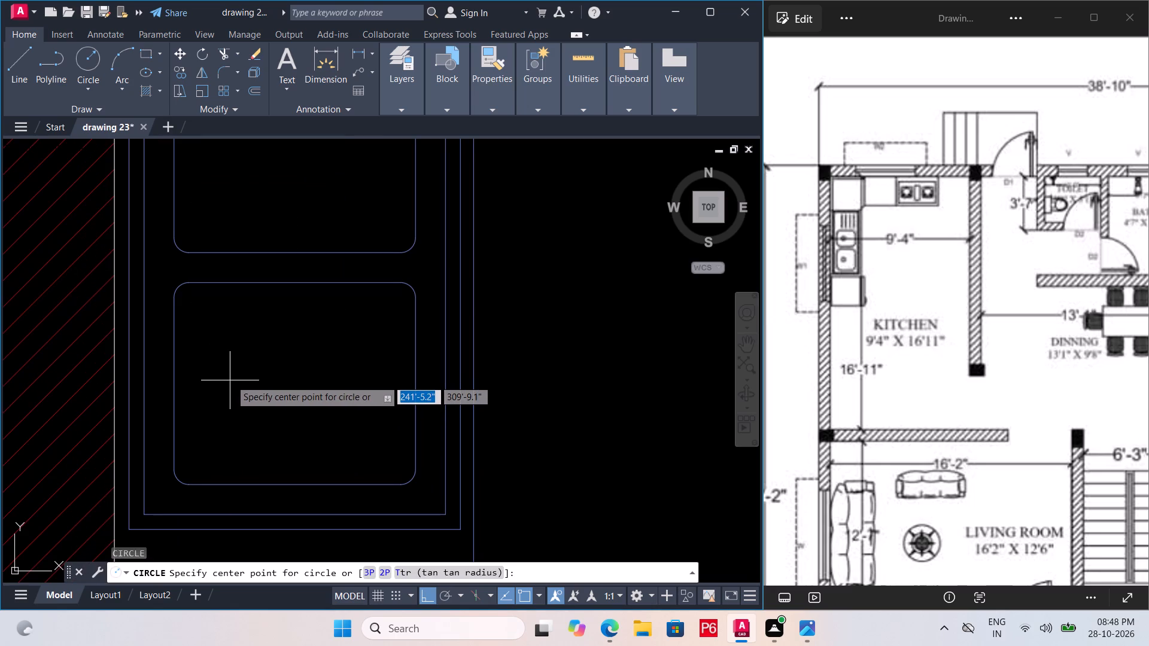
click(230, 380)
click(235, 405)
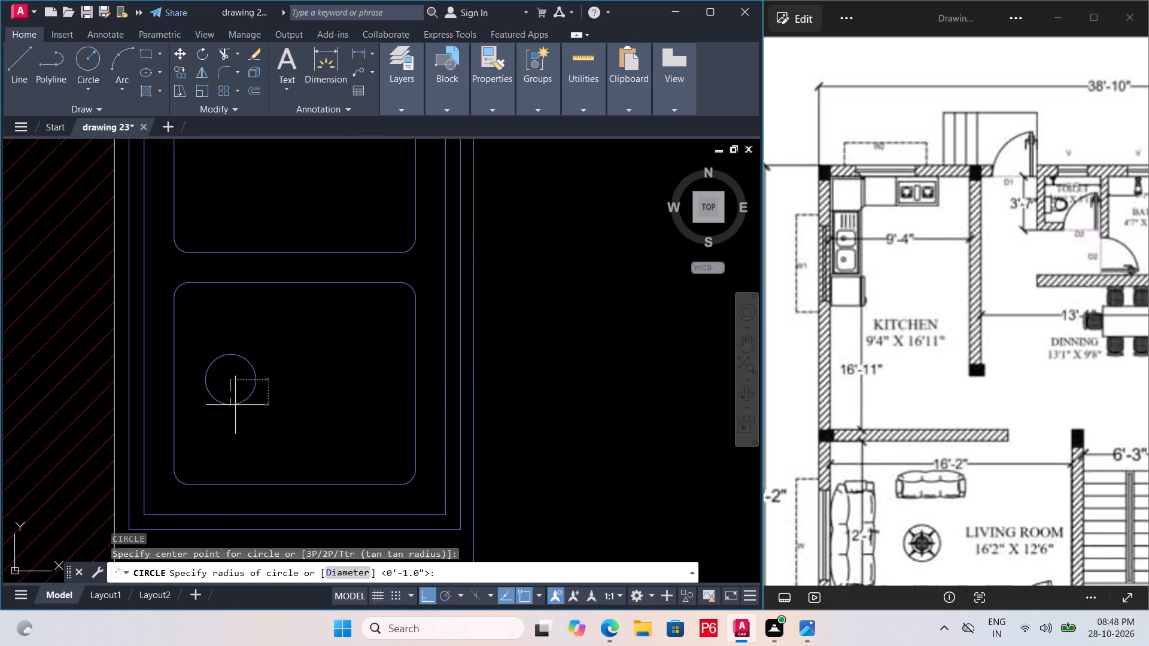
key(space)
click(238, 401)
key(Escape)
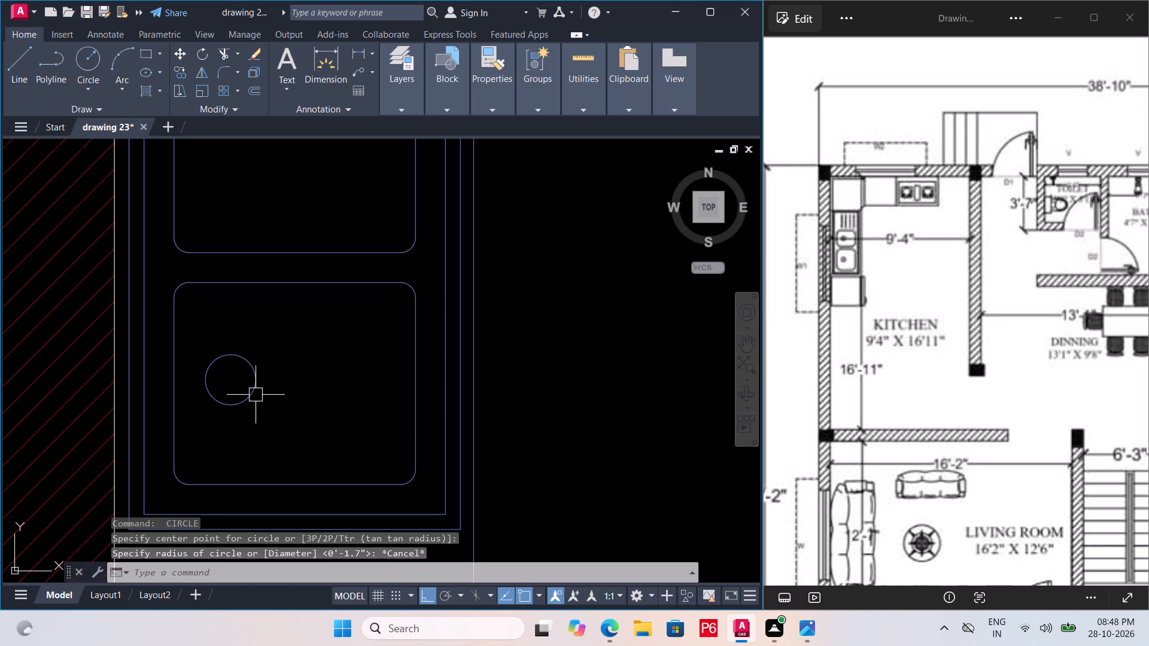
Copy the drain circle from its centre about 1'-2" straight up into the middle basin and save the drawing.
click(256, 395)
text(CO)
key(space)
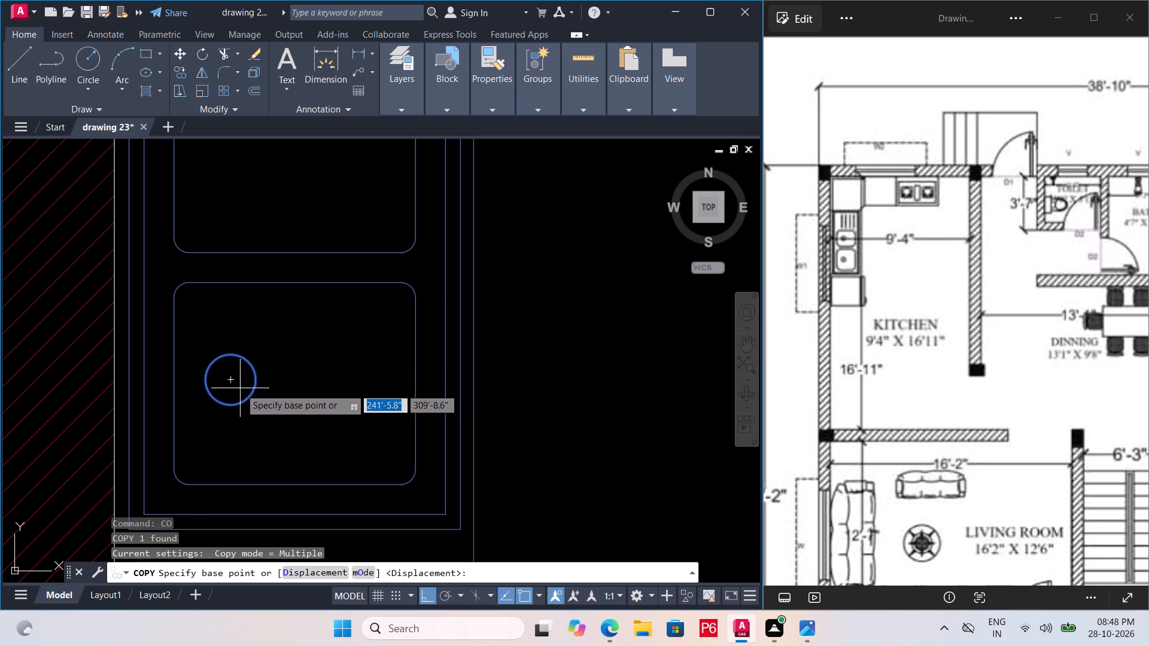
click(230, 383)
scroll(234, 327, down, 1)
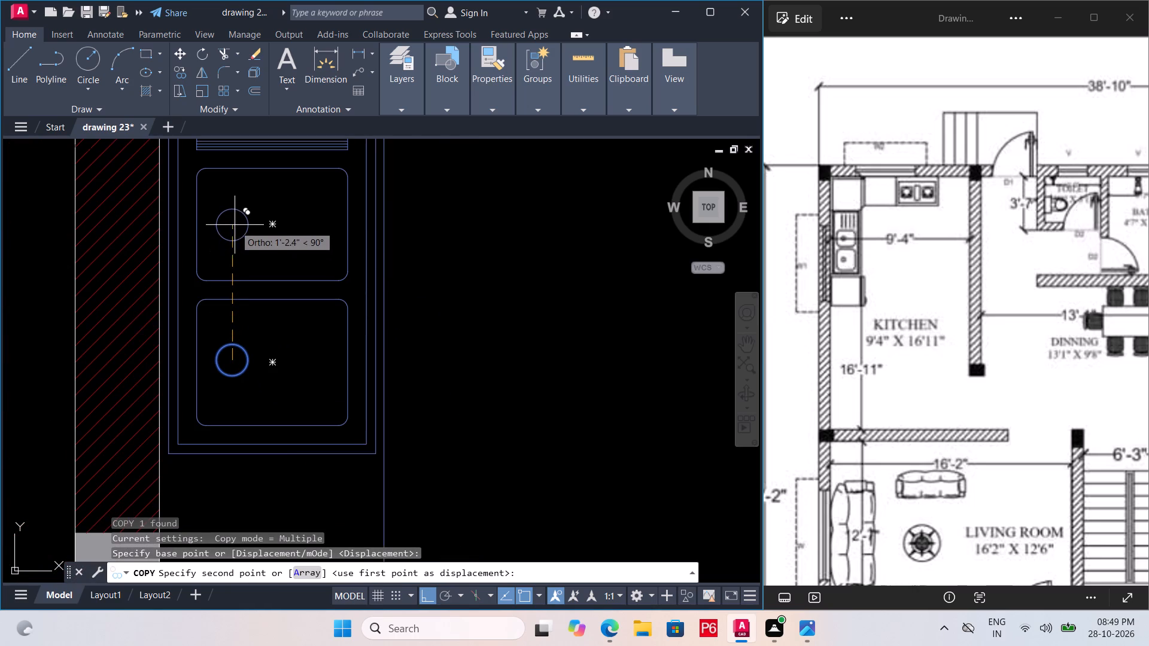
click(231, 224)
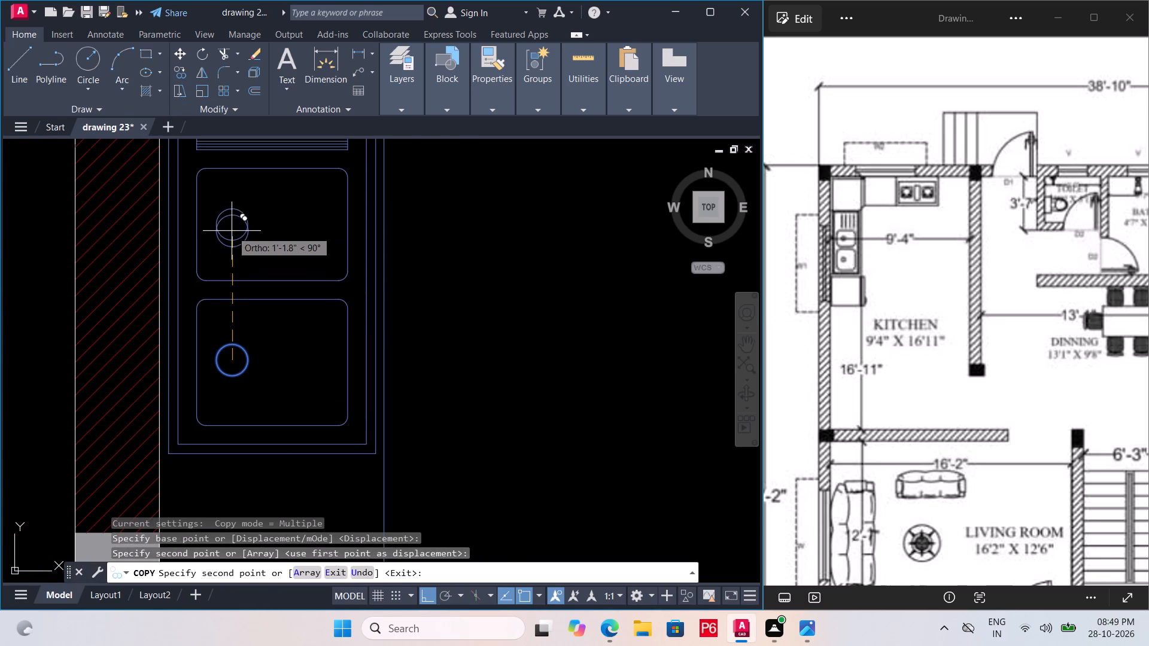
key(ctrl+s)
key(ctrl+s)
key(ctrl+s)
Draw a horizontal and a vertical line across the lower basin's drain circle through its quadrants, forming a cross.
scroll(235, 364, up, 1)
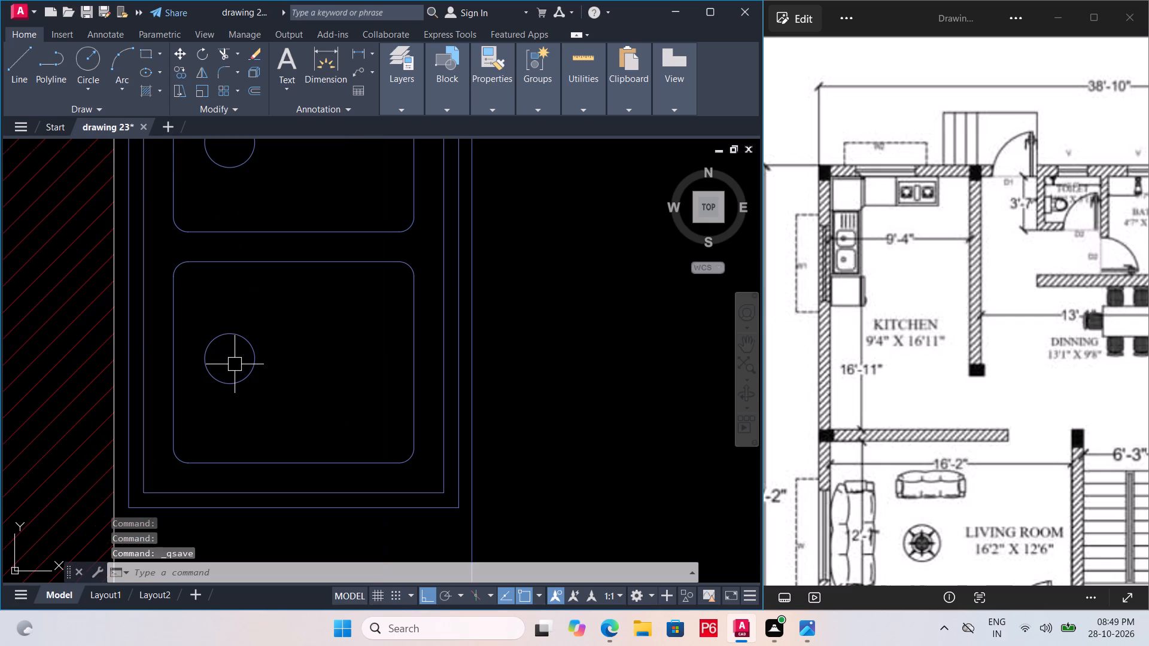
scroll(234, 365, up, 2)
key(l)
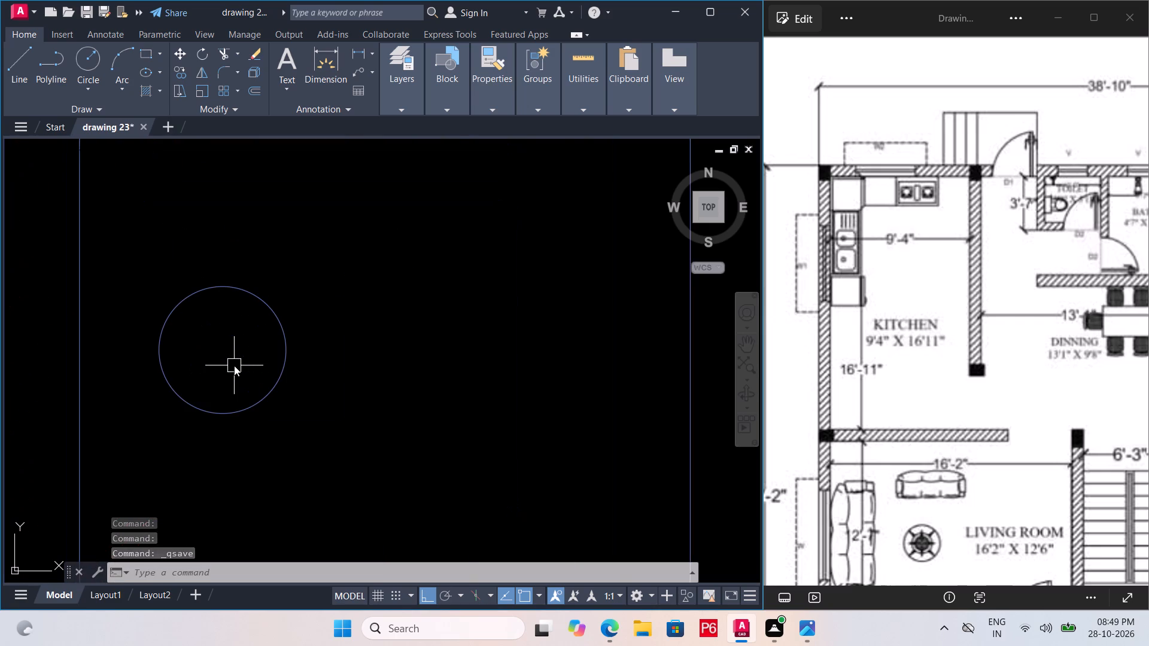
key(space)
drag(158, 356, 165, 354)
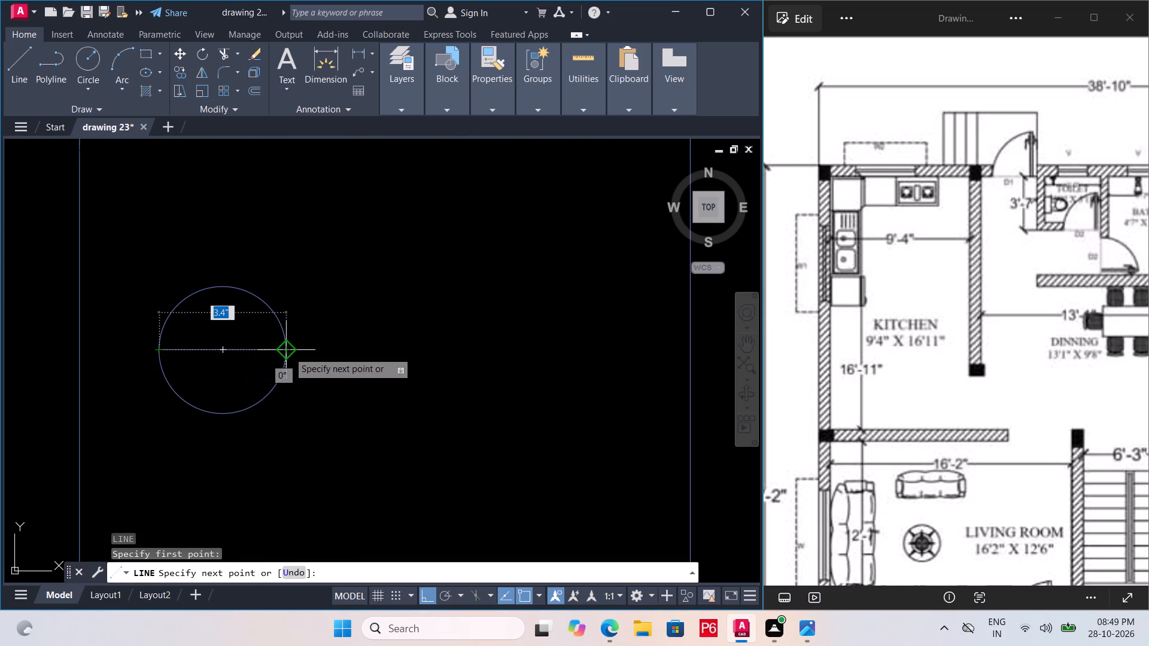
click(288, 352)
key(space)
key(space)
drag(221, 416, 224, 402)
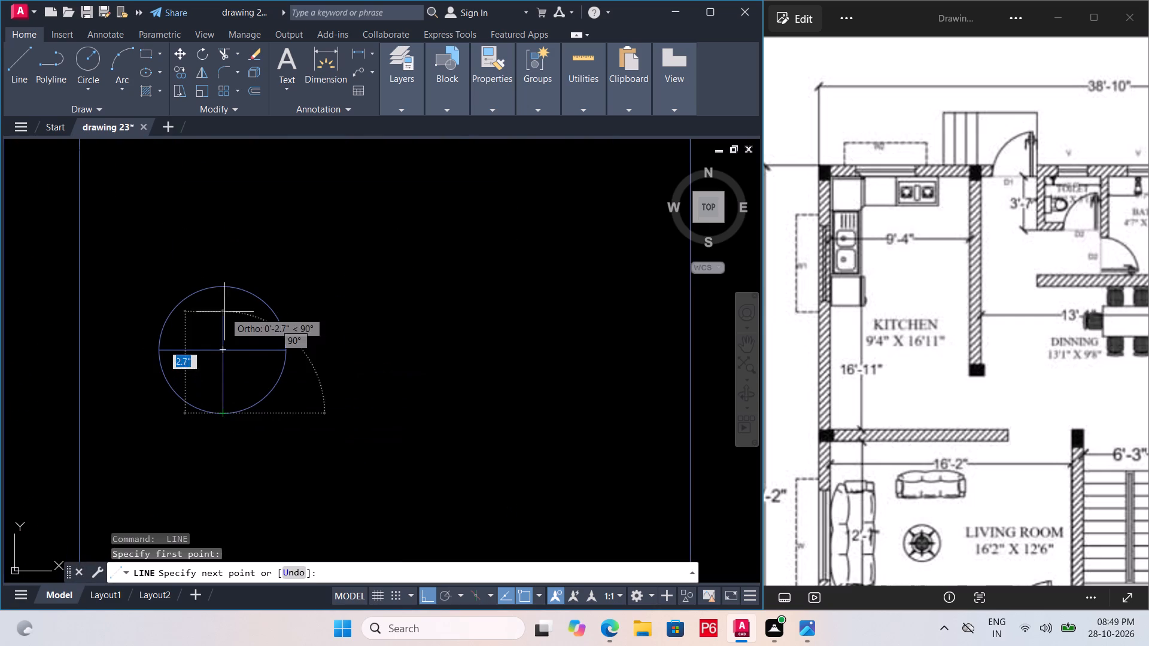
click(221, 291)
scroll(218, 395, down, 2)
key(space)
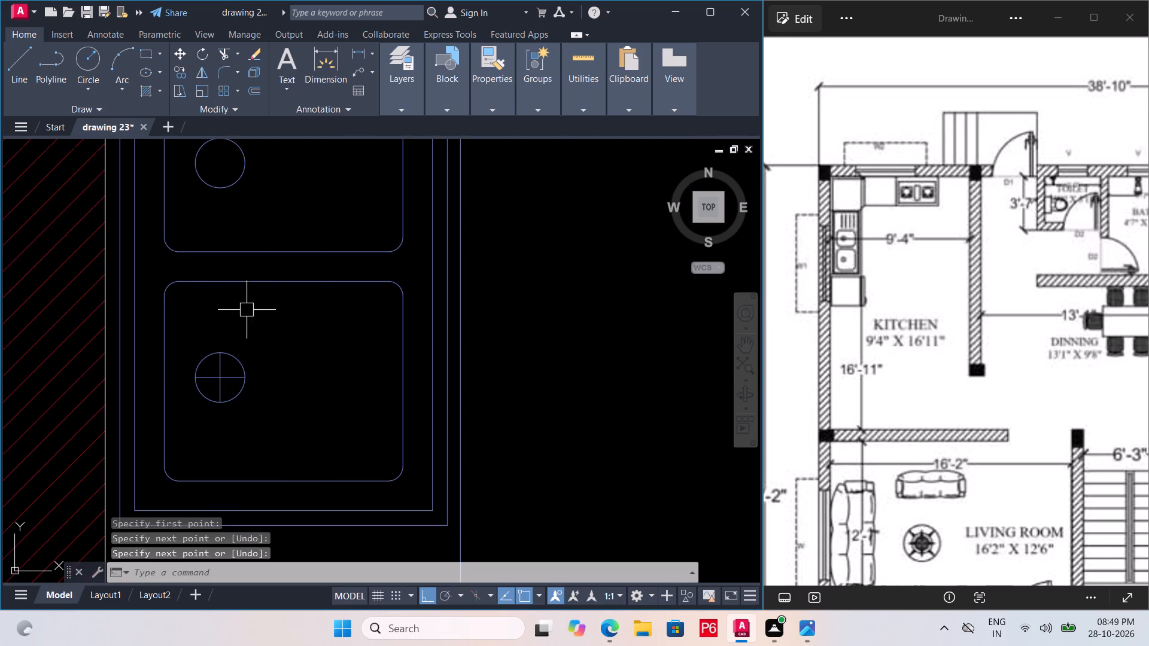
Draw a horizontal and a vertical diameter line across the middle basin's drain circle and save the drawing.
scroll(247, 321, down, 1)
scroll(232, 214, up, 4)
key(space)
drag(117, 284, 129, 281)
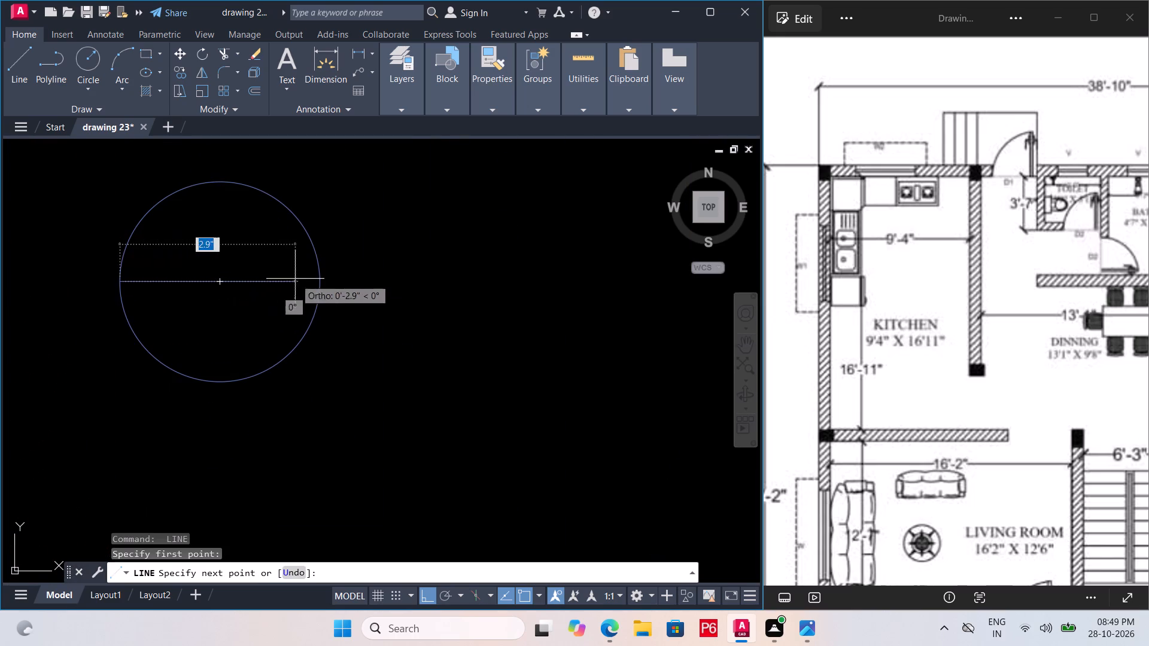
click(317, 279)
key(space)
key(space)
click(218, 385)
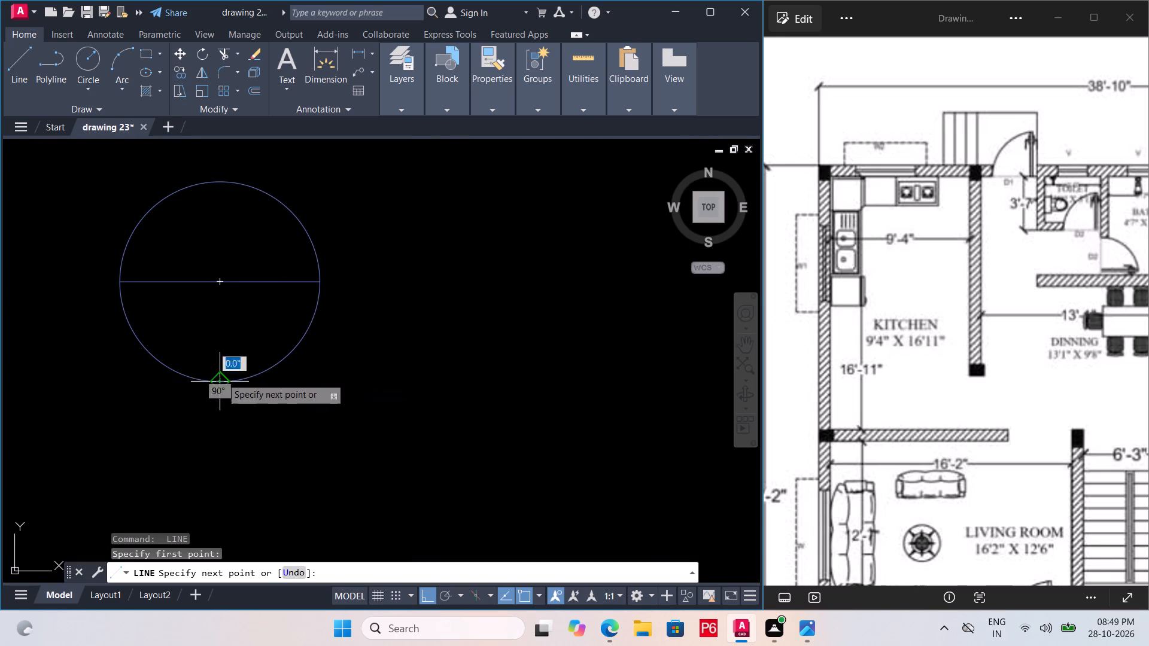
double_click(229, 181)
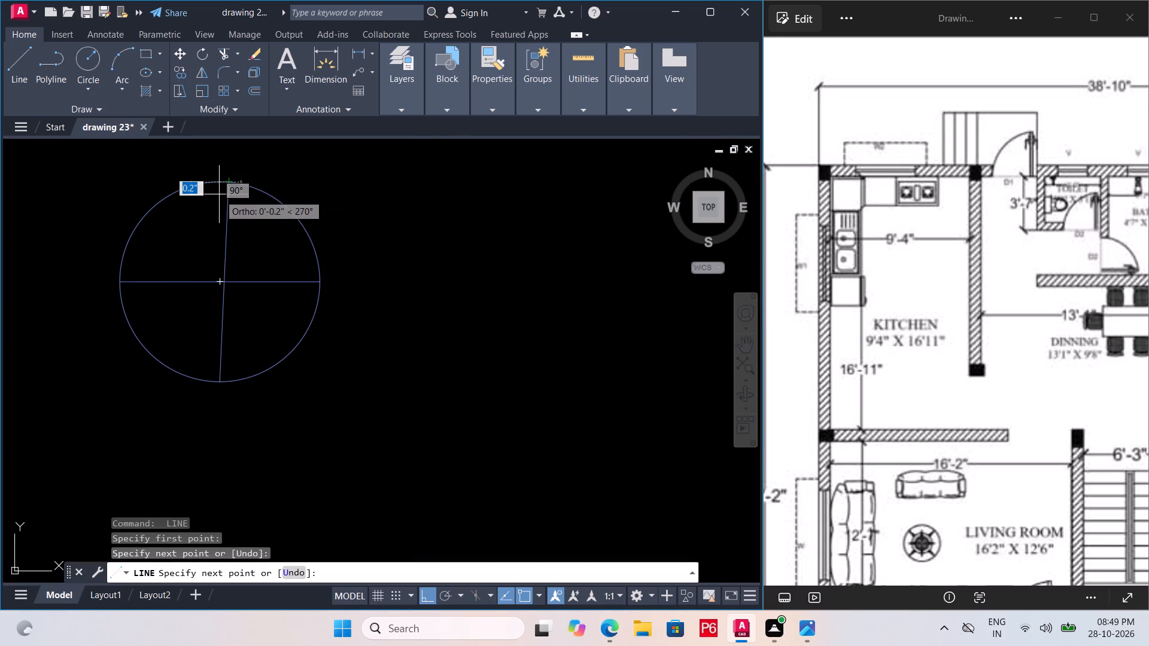
key(ctrl+z)
click(217, 177)
key(ctrl+s)
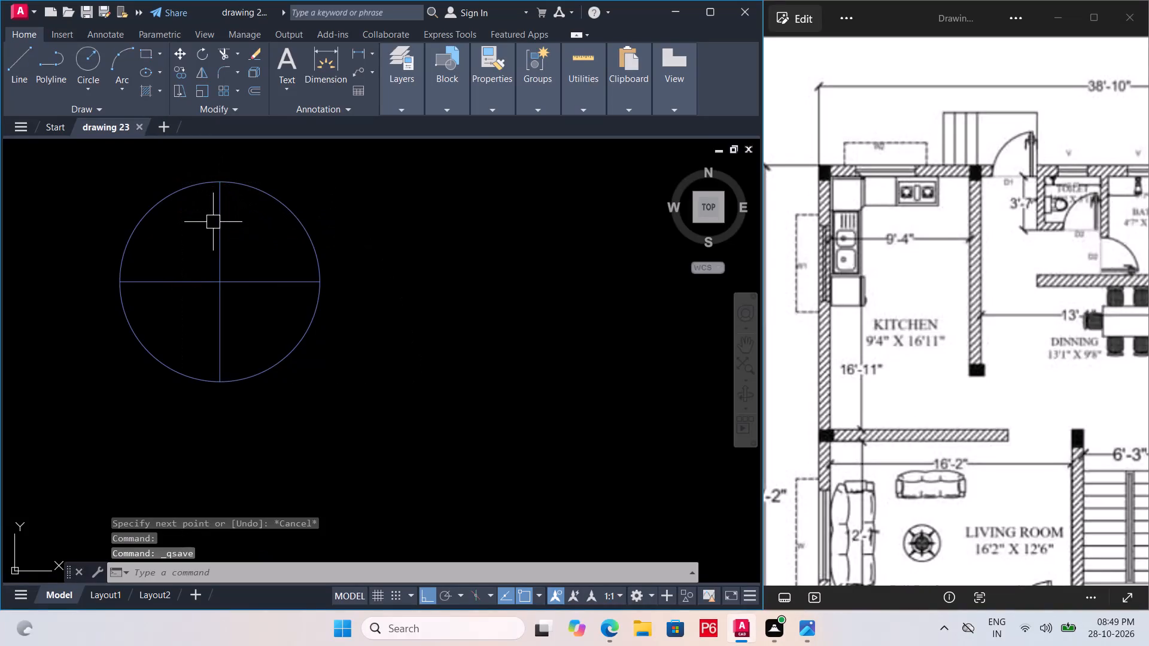
key(ctrl+s)
key(ctrl+s)
key(ctrl+s)
ctrl+scroll(239, 270, down, 5)
key(ctrl+s)
key(ctrl+s)
scroll(279, 286, down, 1)
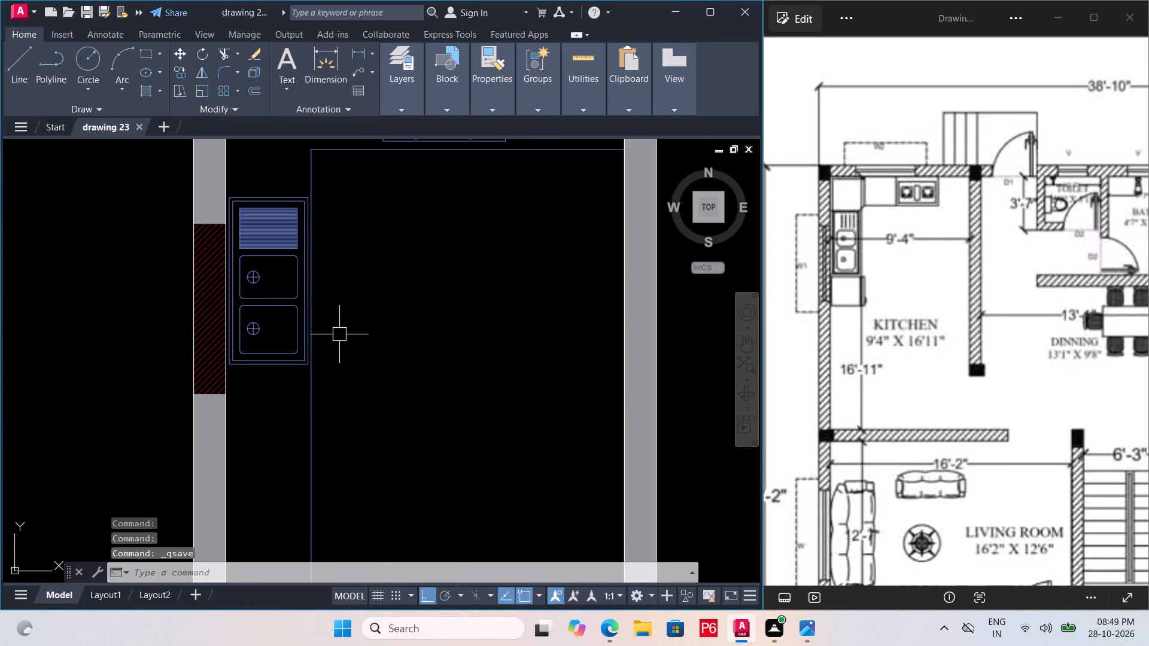
Examine the label-free plan copy, including its kitchen, living room and staircase, alongside the labelled original.
middle_drag(340, 335, 445, 273)
scroll(336, 265, down, 3)
middle_drag(387, 299, 314, 270)
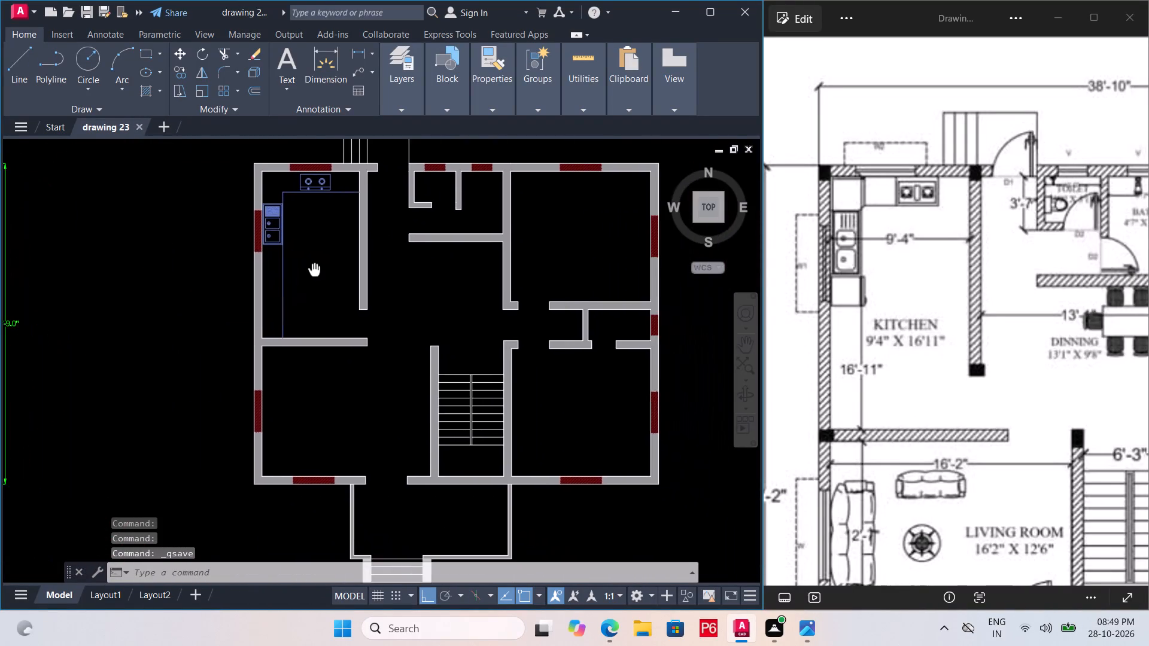
middle_drag(314, 270, 308, 247)
middle_drag(472, 429, 418, 406)
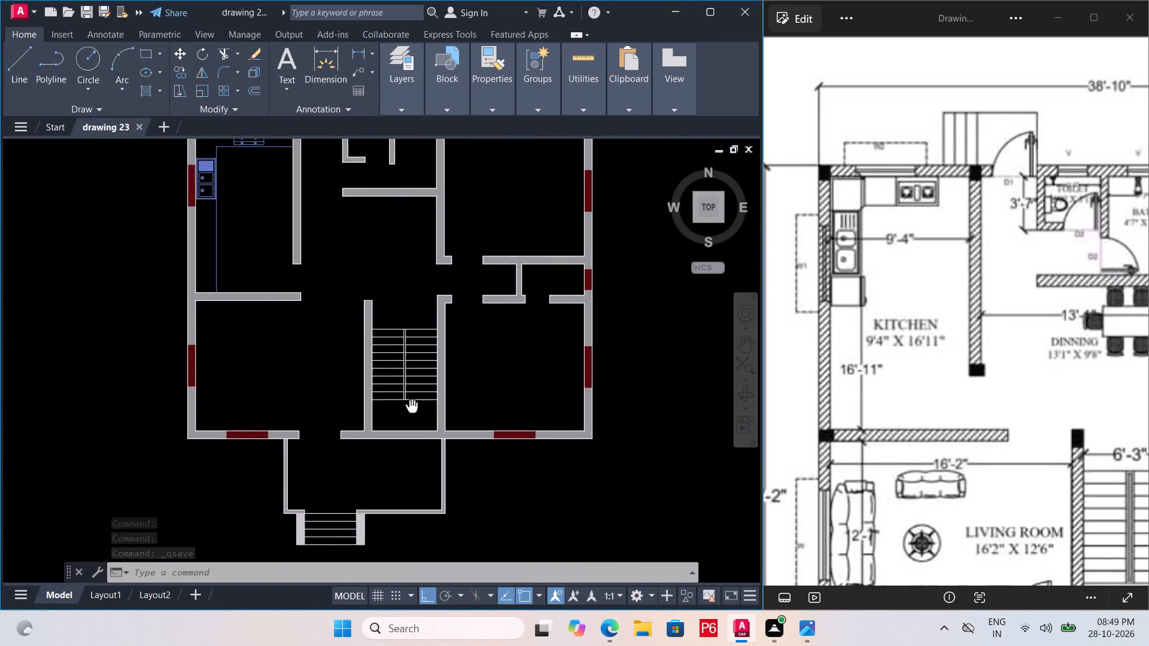
middle_drag(418, 406, 466, 406)
scroll(254, 234, up, 6)
scroll(245, 330, down, 7)
scroll(323, 339, down, 6)
scroll(352, 378, up, 6)
scroll(506, 403, down, 5)
scroll(317, 304, up, 2)
scroll(539, 406, up, 2)
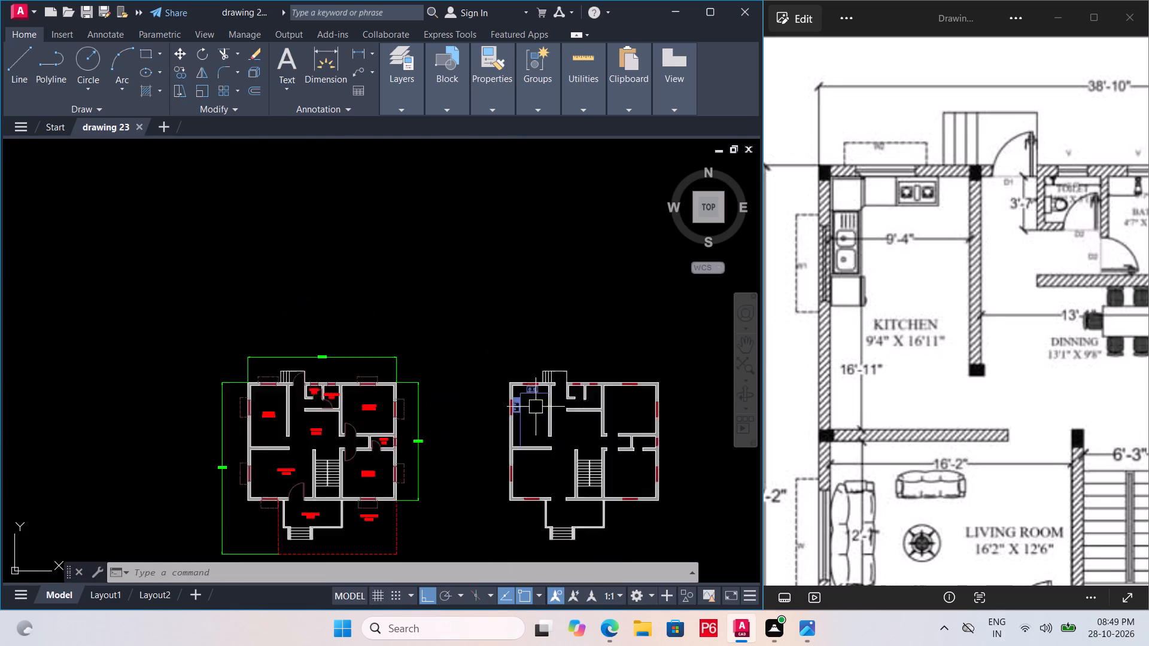
scroll(533, 407, up, 2)
scroll(360, 304, down, 6)
scroll(414, 352, up, 2)
scroll(314, 269, up, 4)
scroll(331, 316, down, 1)
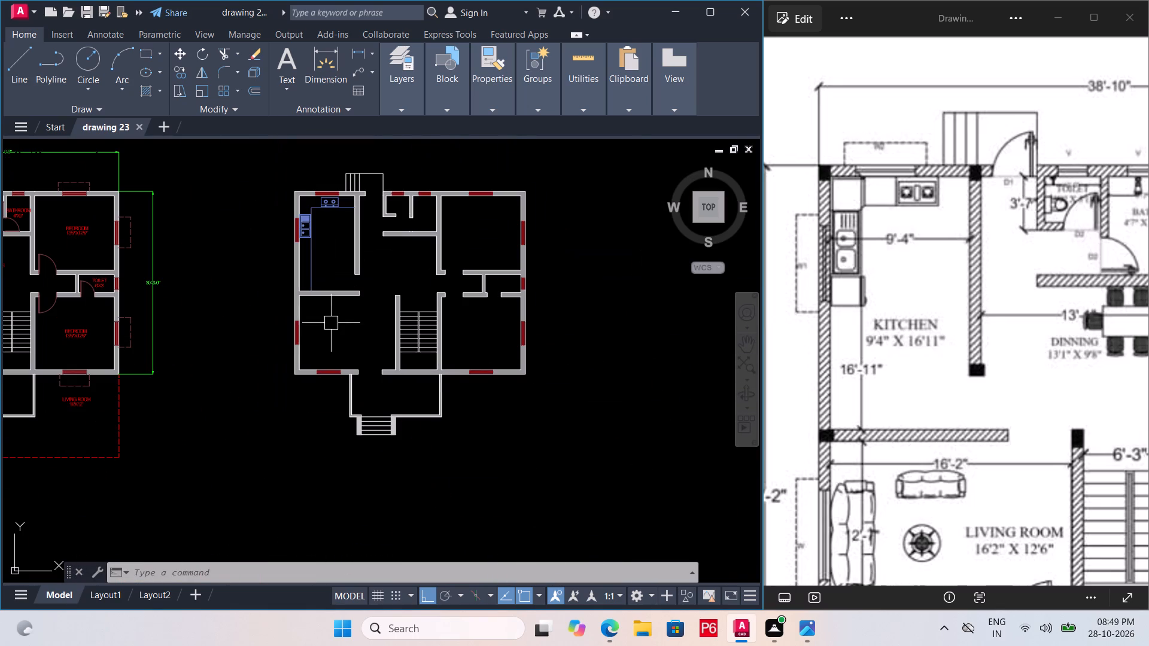
scroll(298, 263, up, 3)
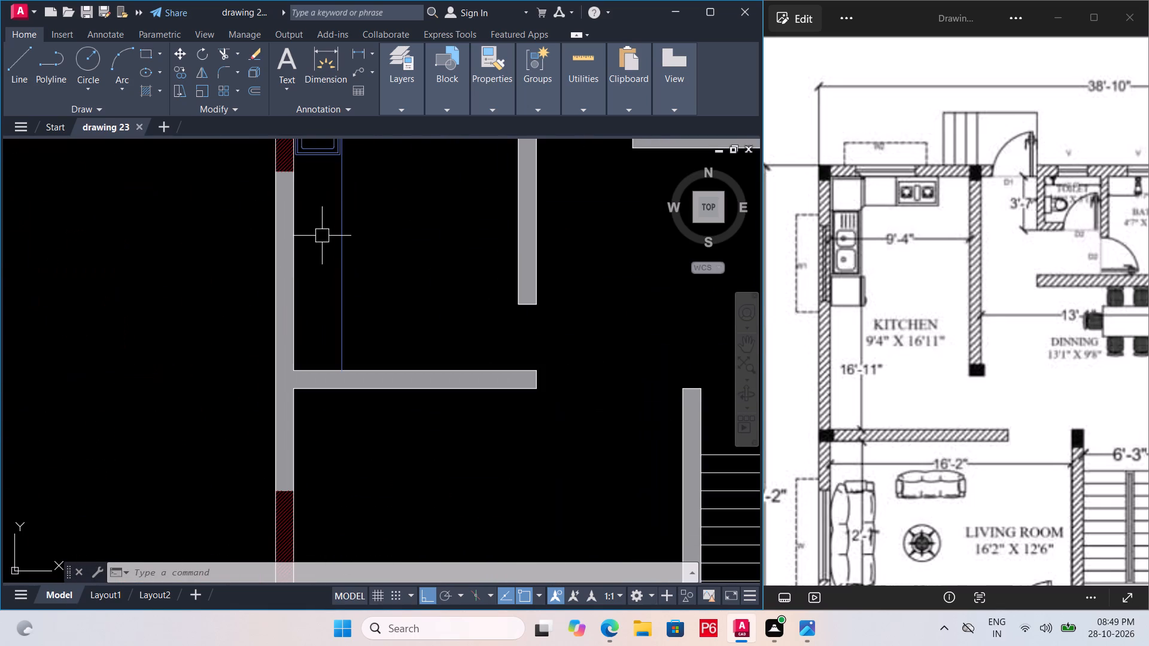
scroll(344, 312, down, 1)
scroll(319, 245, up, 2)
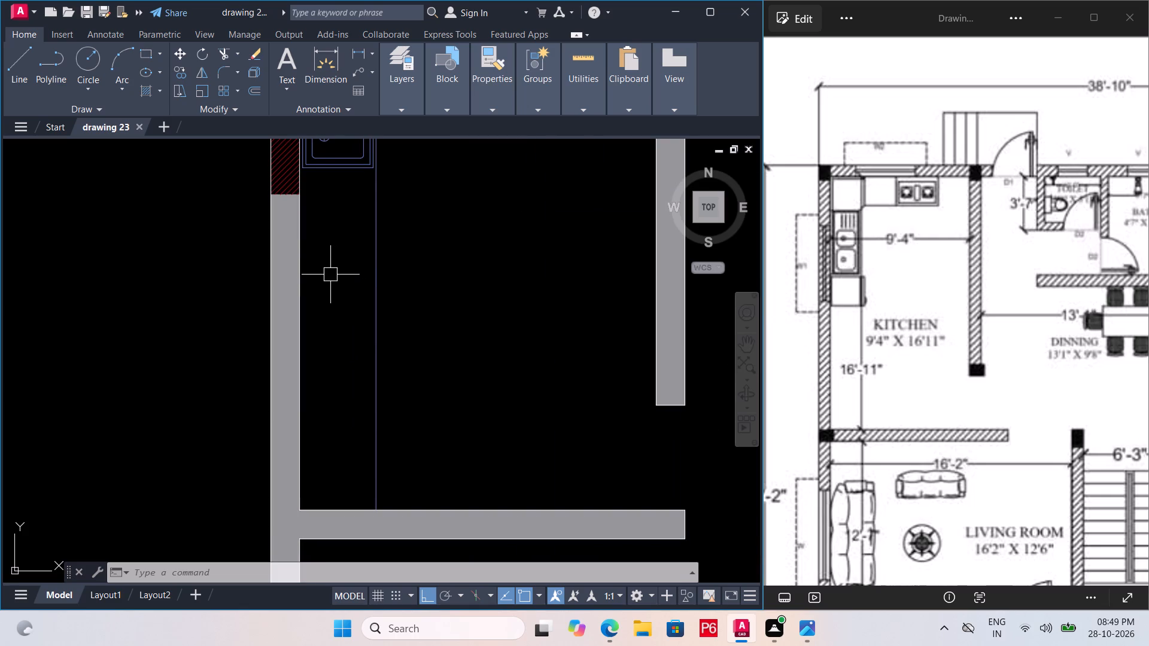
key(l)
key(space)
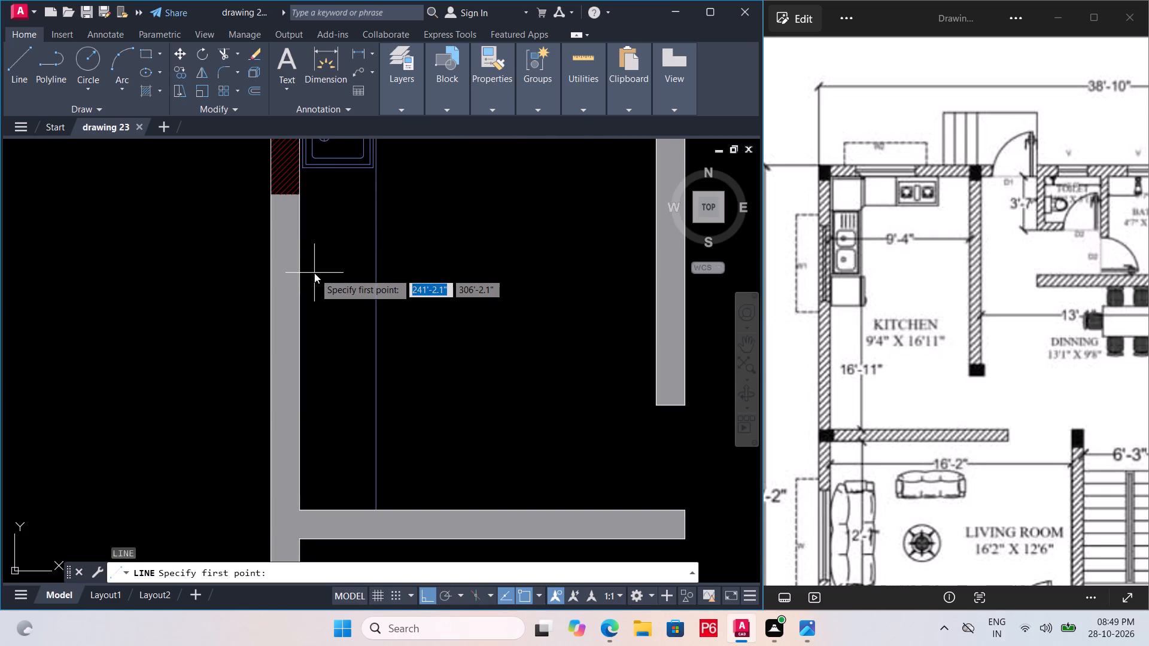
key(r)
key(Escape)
Draw a fridge rectangle about 2'-2" square beside the kitchen's outer wall, below the sink and crossing the counter's front line.
text(REC)
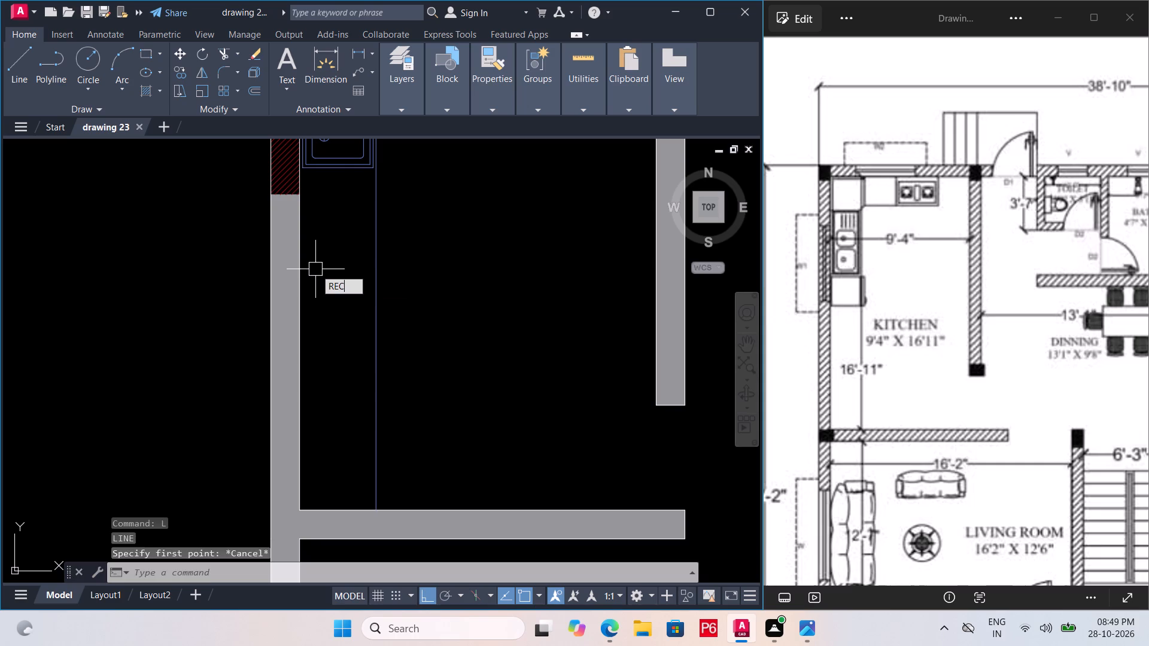
key(space)
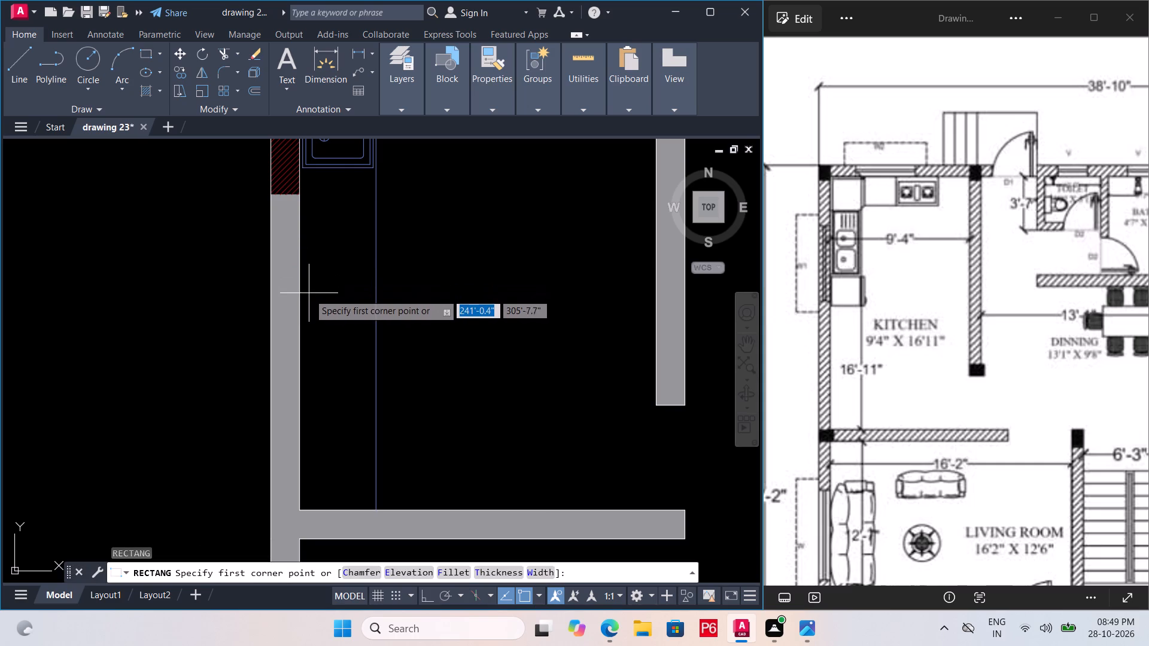
click(307, 302)
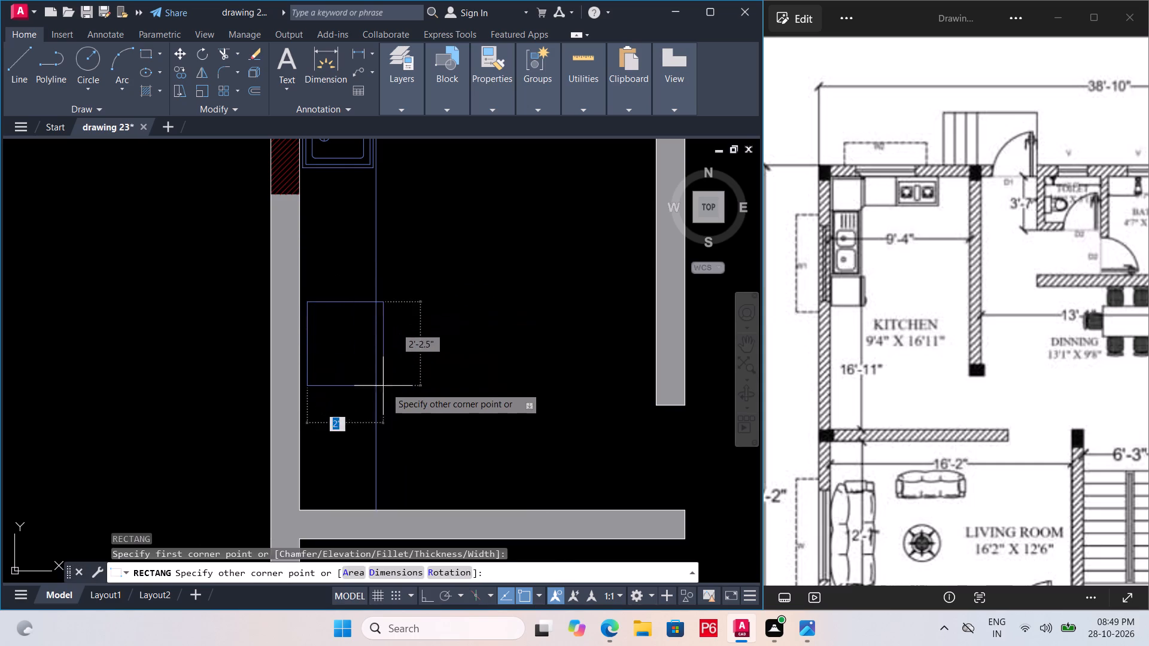
click(390, 388)
key(Escape)
Shorten the counter's front line so its lower end stops just above the fridge rectangle.
click(372, 361)
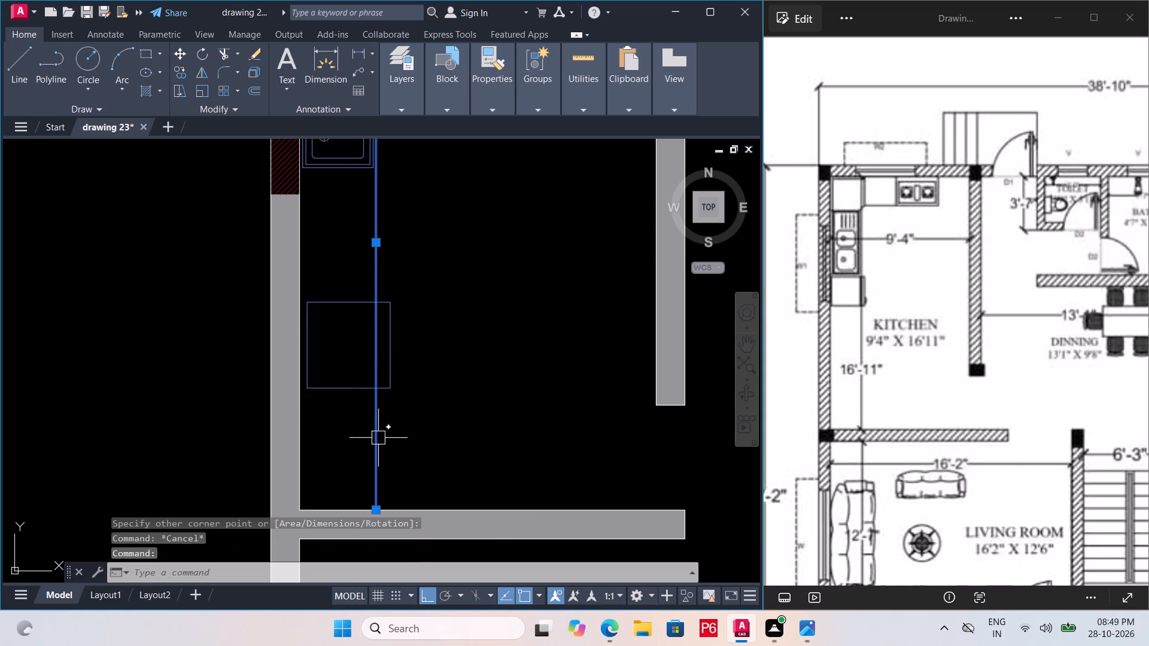
click(376, 509)
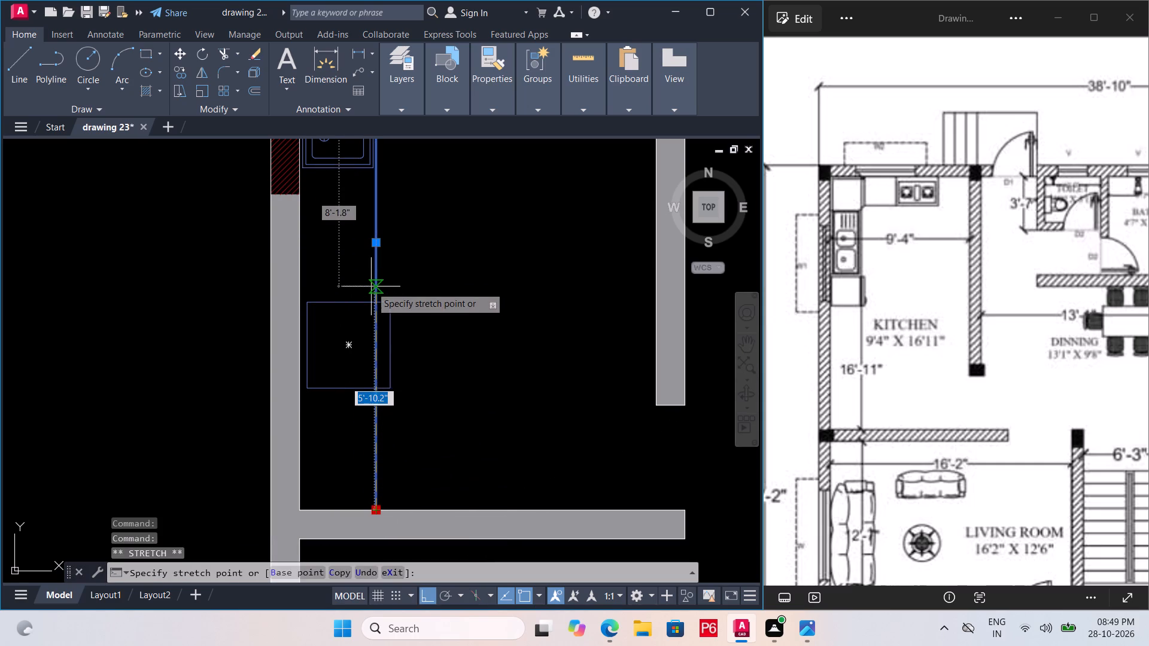
click(372, 289)
key(Escape)
Close the shortened counter with a horizontal line from its front line to the outer wall and save the drawing.
key(l)
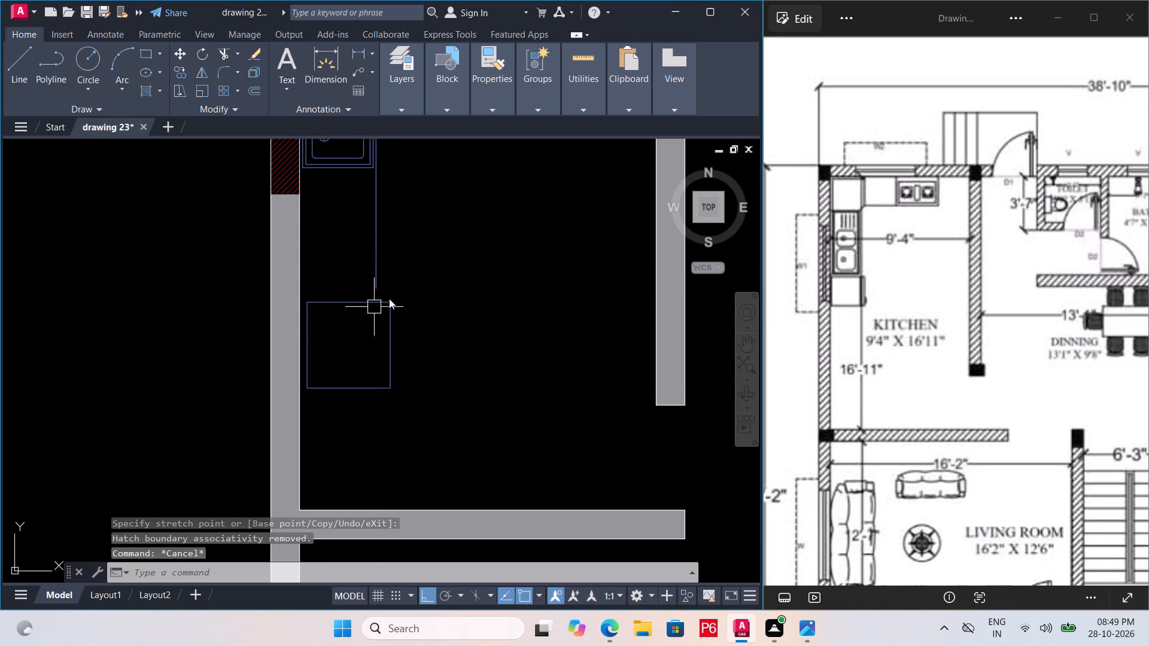
key(space)
click(377, 283)
click(303, 287)
key(Escape)
scroll(313, 280, down, 1)
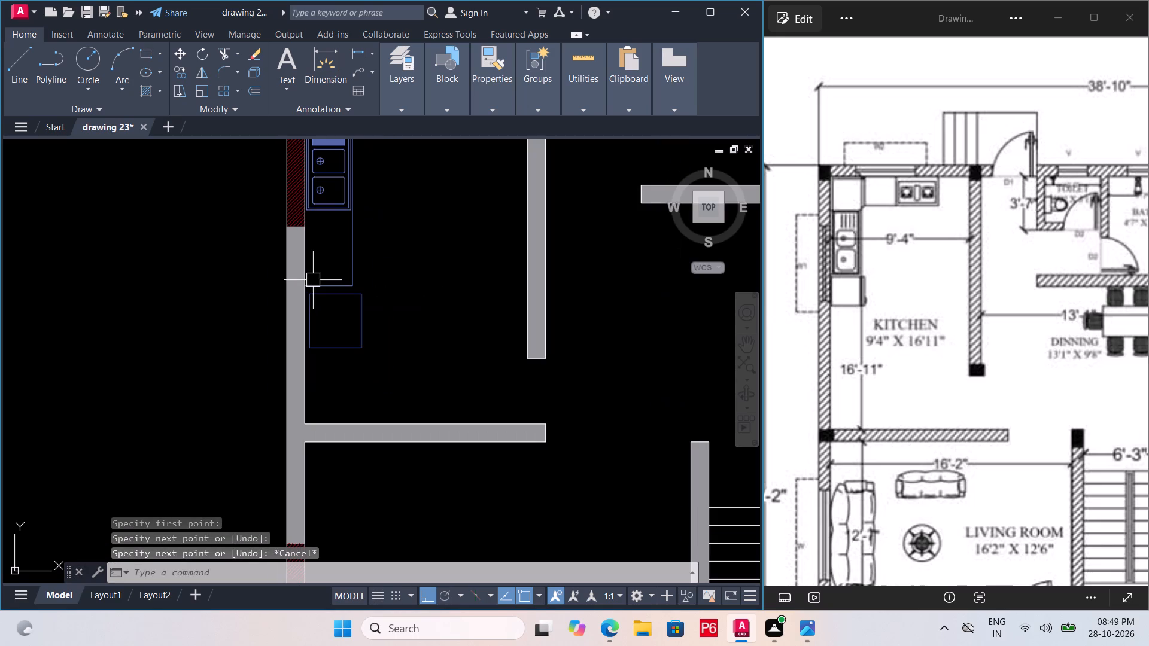
key(ctrl+s)
key(ctrl+s)
key(ctrl+s)
key(ctrl+s)
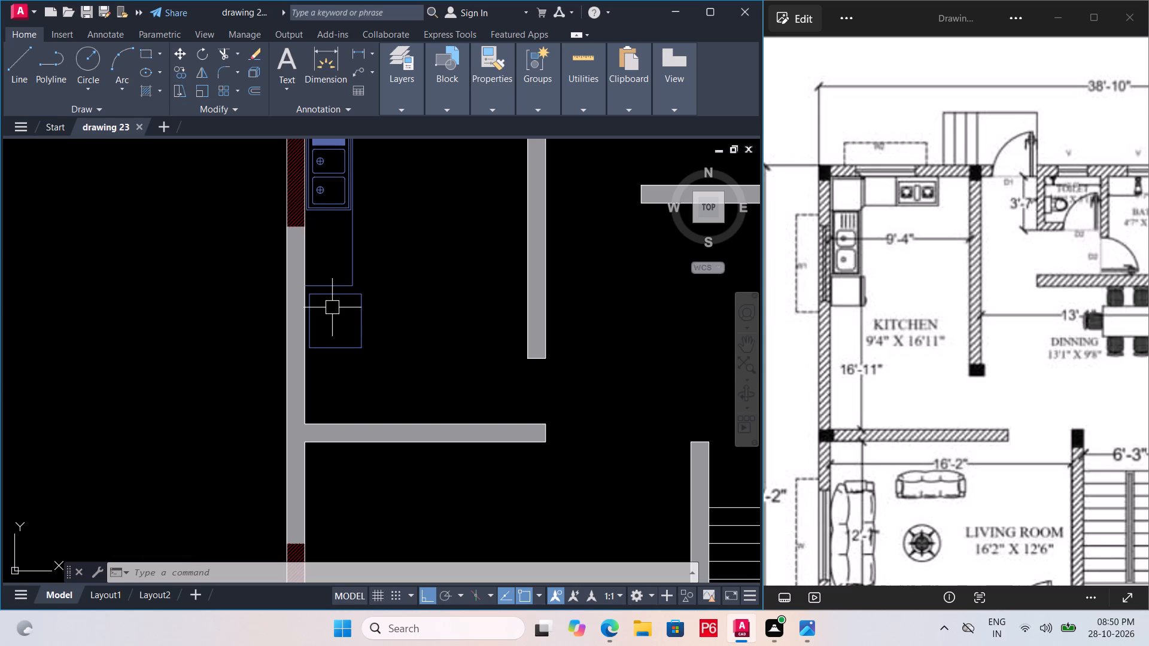
Draw a vertical line from the counter's lower front corner straight down to the kitchen's bottom wall.
key(l)
key(space)
click(348, 288)
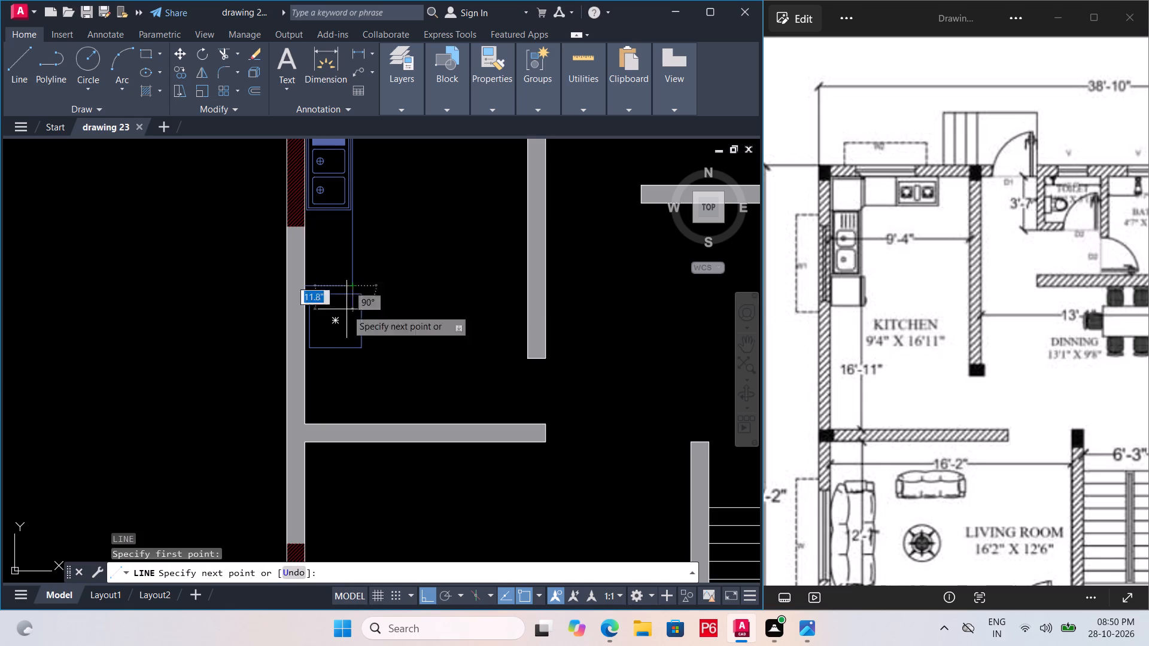
click(348, 424)
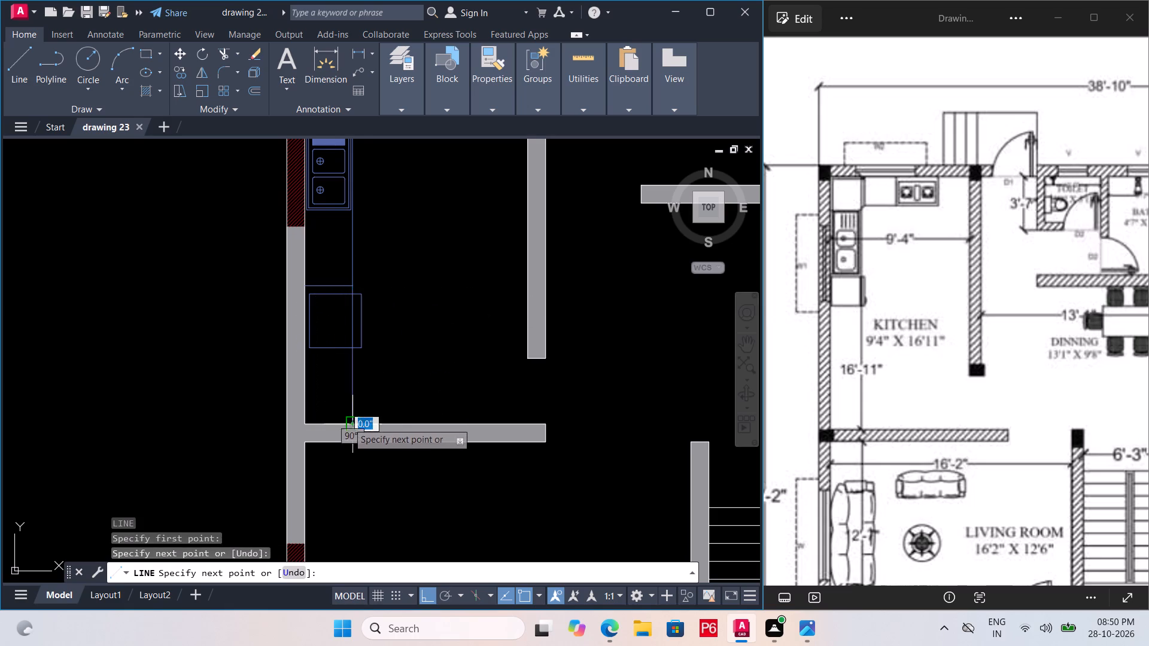
key(Escape)
Trim the new vertical line inside the fridge rectangle and in the gap above it, and save the drawing.
scroll(332, 319, up, 2)
text(TR)
key(space)
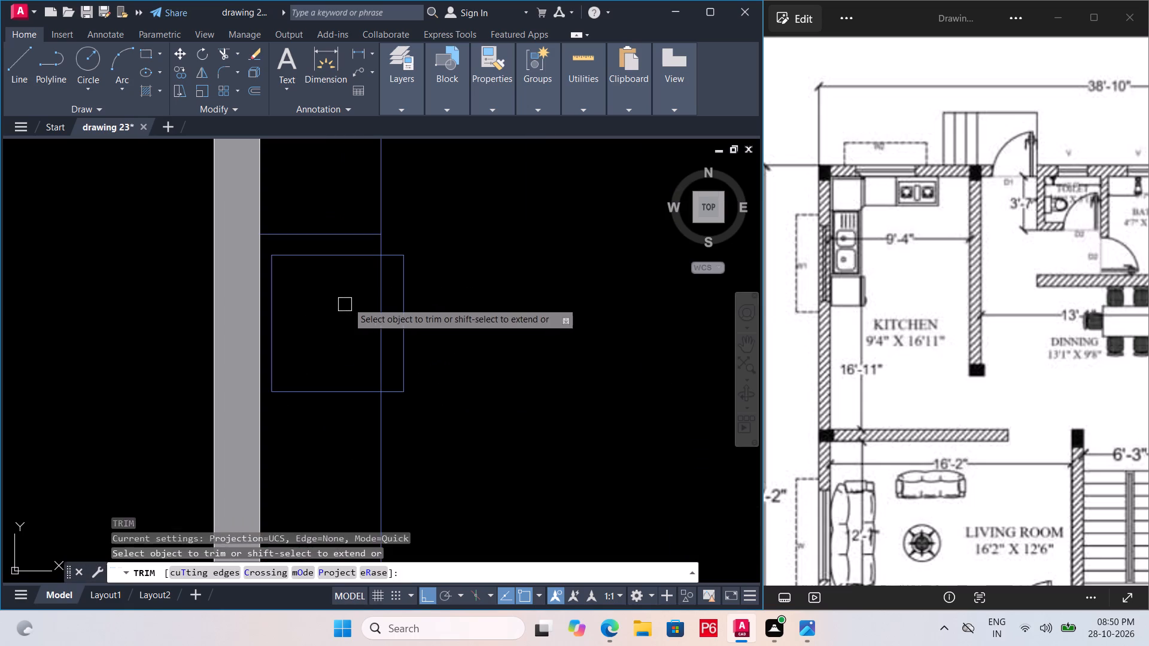
key(space)
click(378, 301)
click(382, 245)
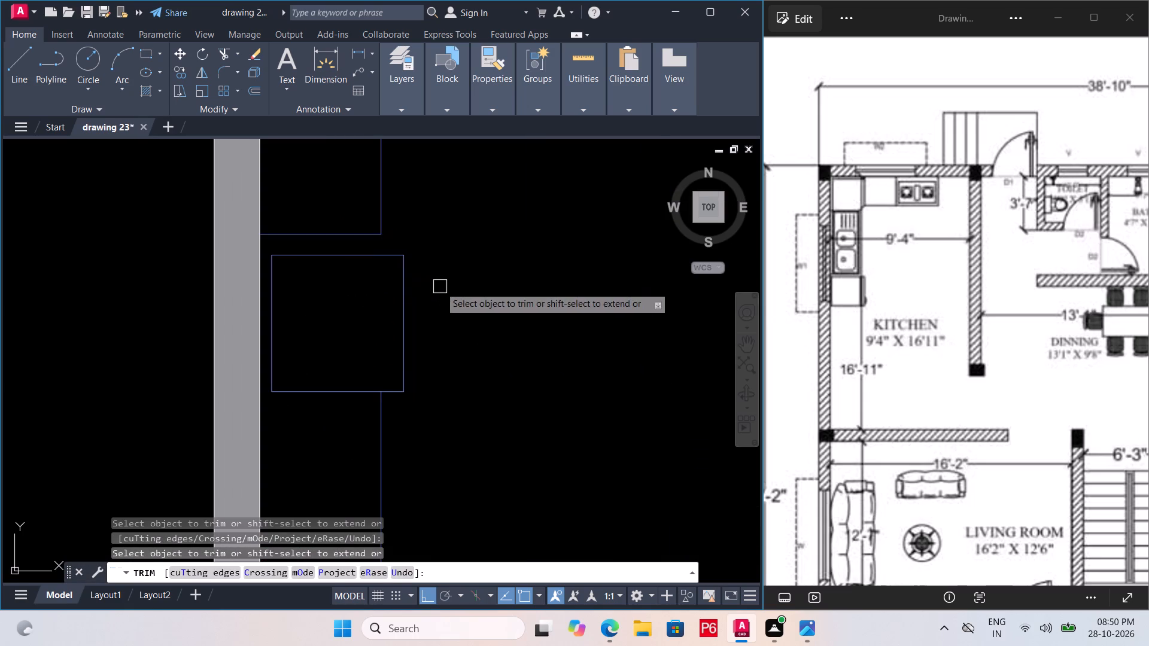
scroll(420, 291, down, 3)
key(ctrl+s)
key(ctrl+s)
key(ctrl+s)
key(ctrl+s)
key(ctrl+s)
key(ctrl+s)
key(ctrl+s)
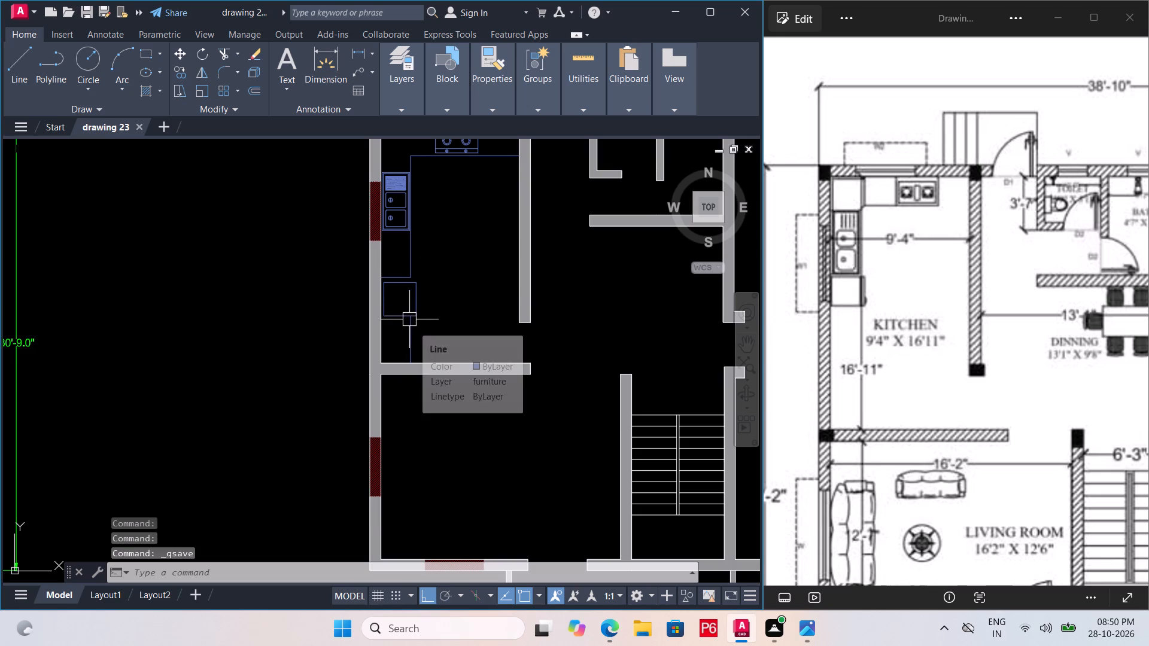
Move the fridge rectangle slightly horizontally, closer to the kitchen's outer wall.
scroll(402, 344, down, 1)
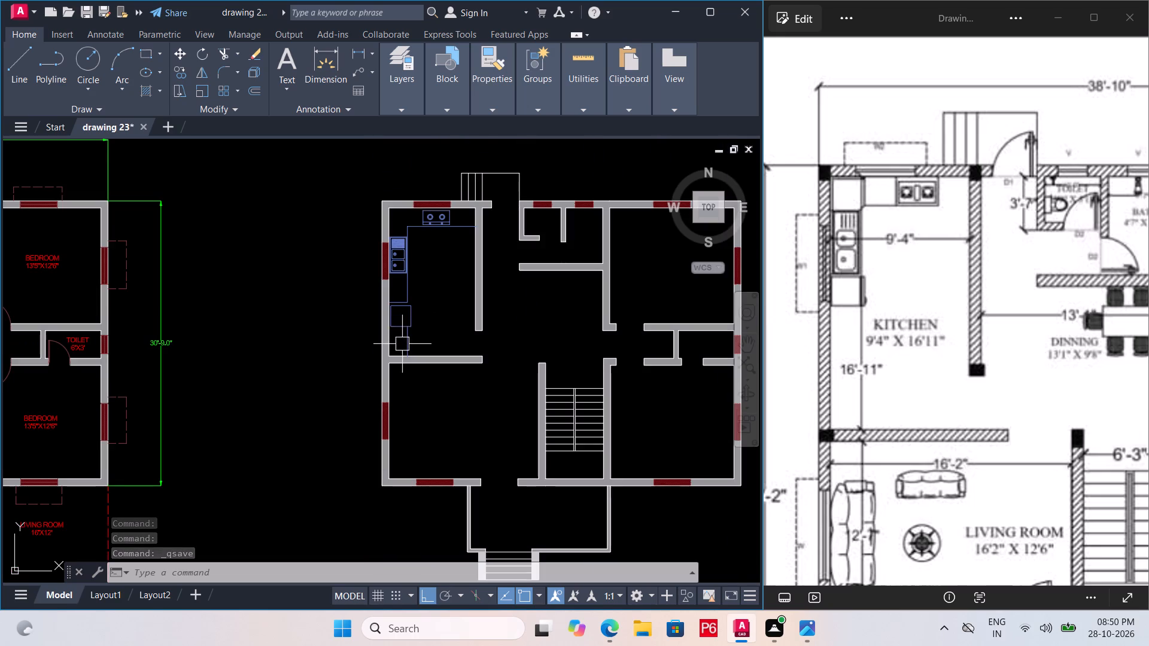
scroll(400, 320, up, 5)
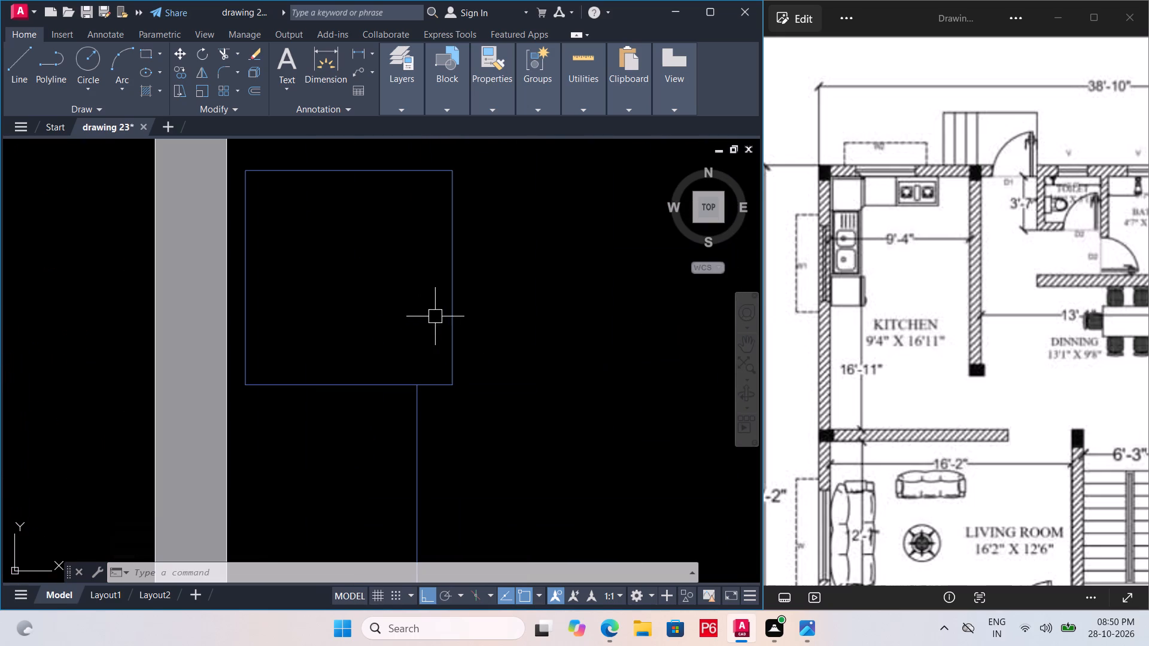
click(448, 334)
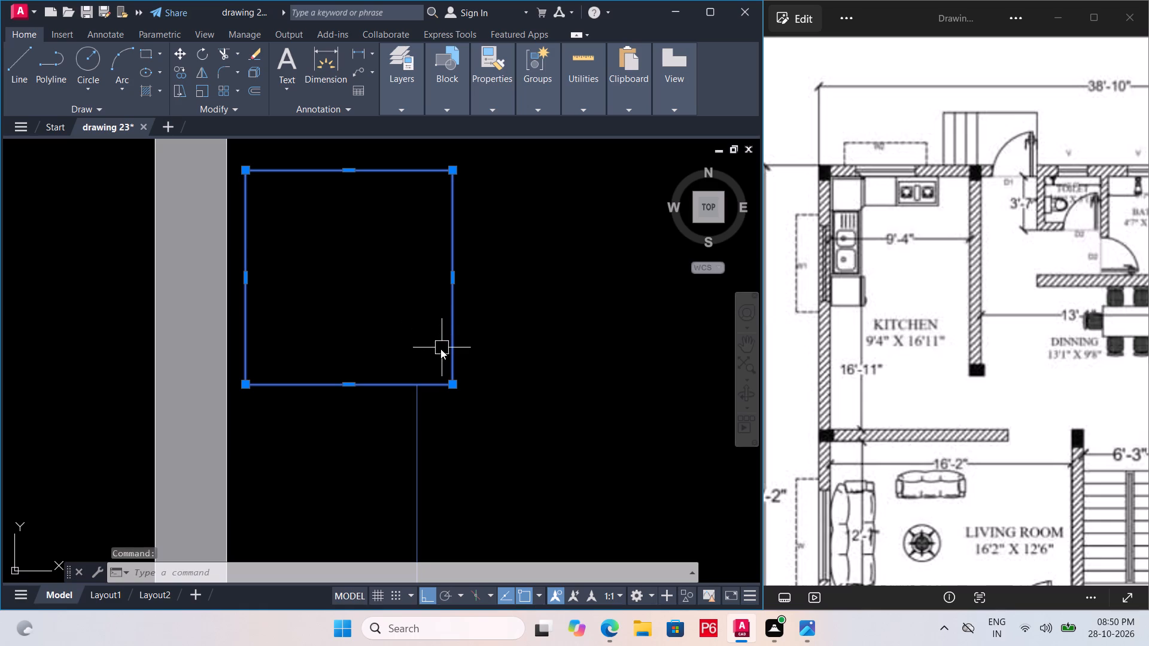
key(m)
key(space)
click(247, 386)
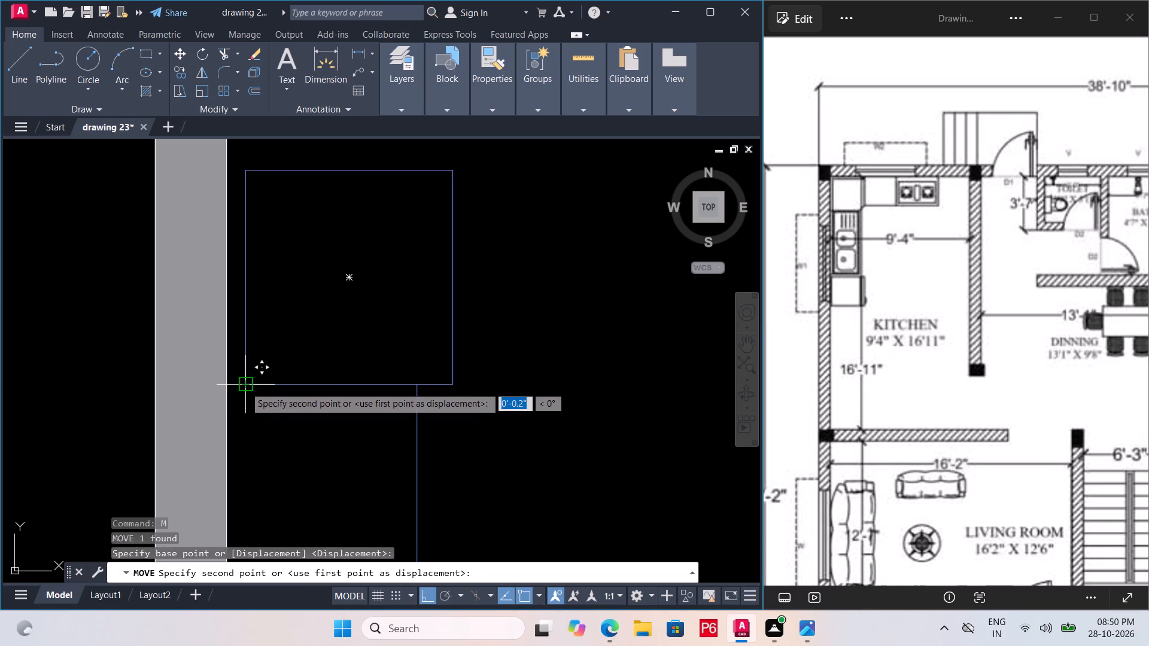
click(236, 388)
scroll(238, 386, down, 1)
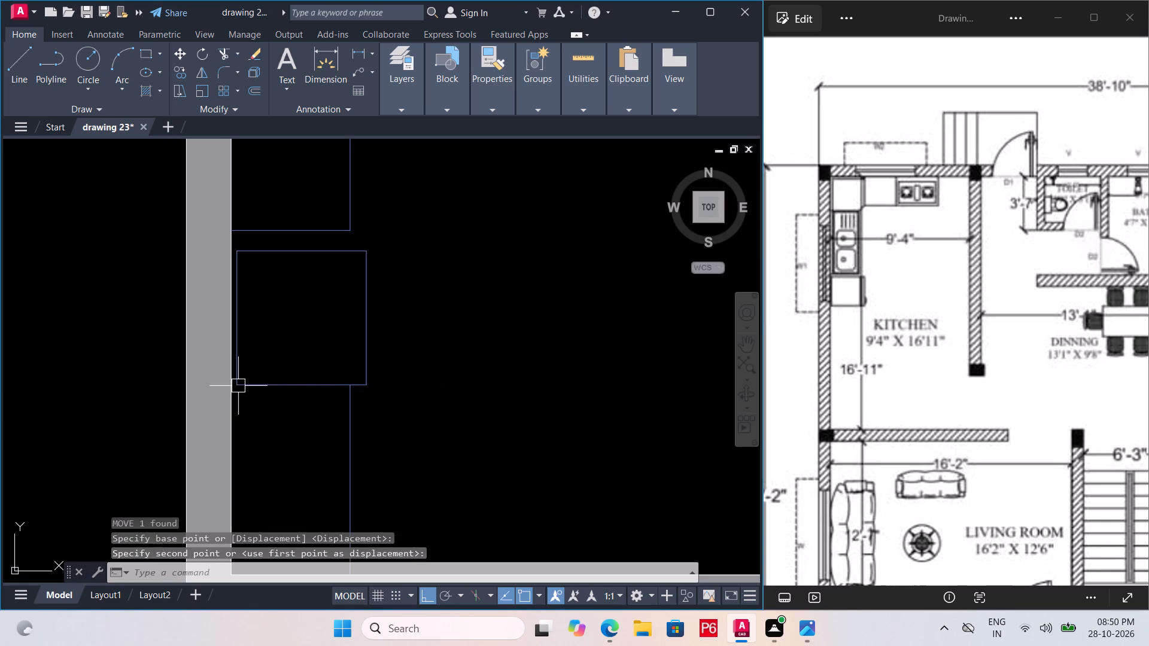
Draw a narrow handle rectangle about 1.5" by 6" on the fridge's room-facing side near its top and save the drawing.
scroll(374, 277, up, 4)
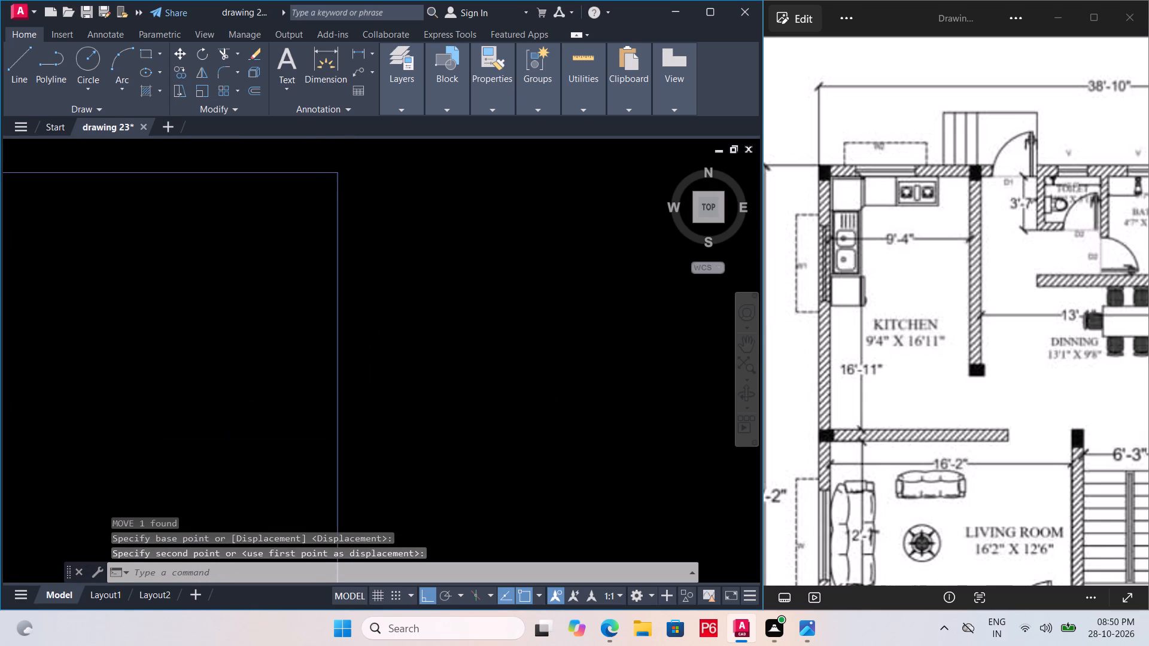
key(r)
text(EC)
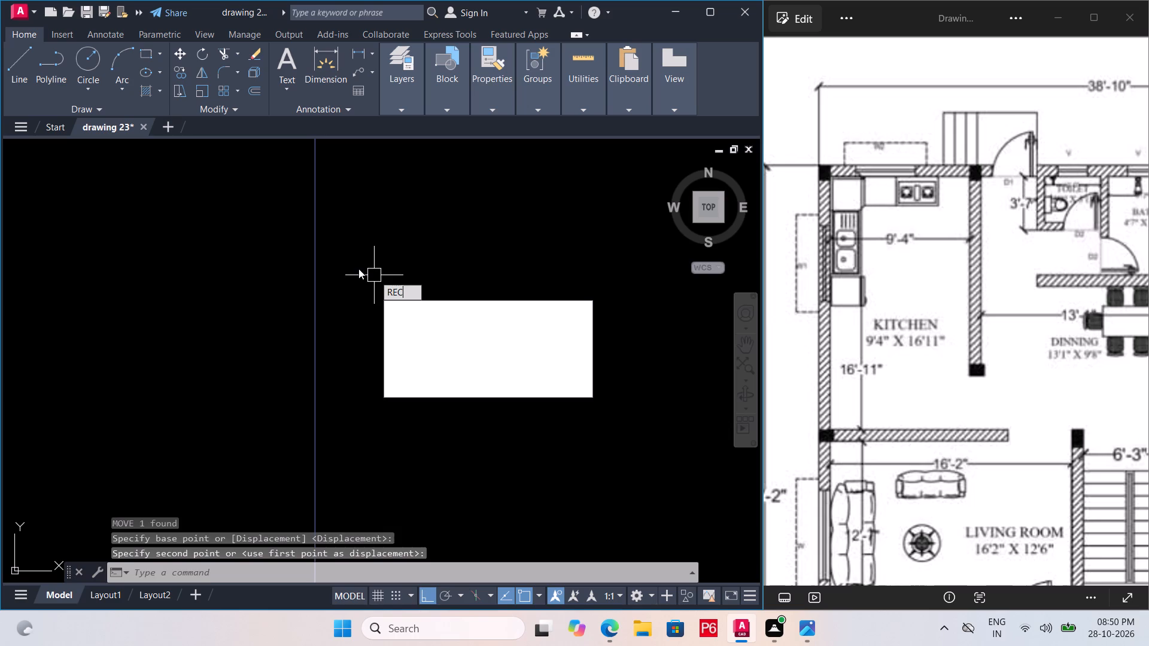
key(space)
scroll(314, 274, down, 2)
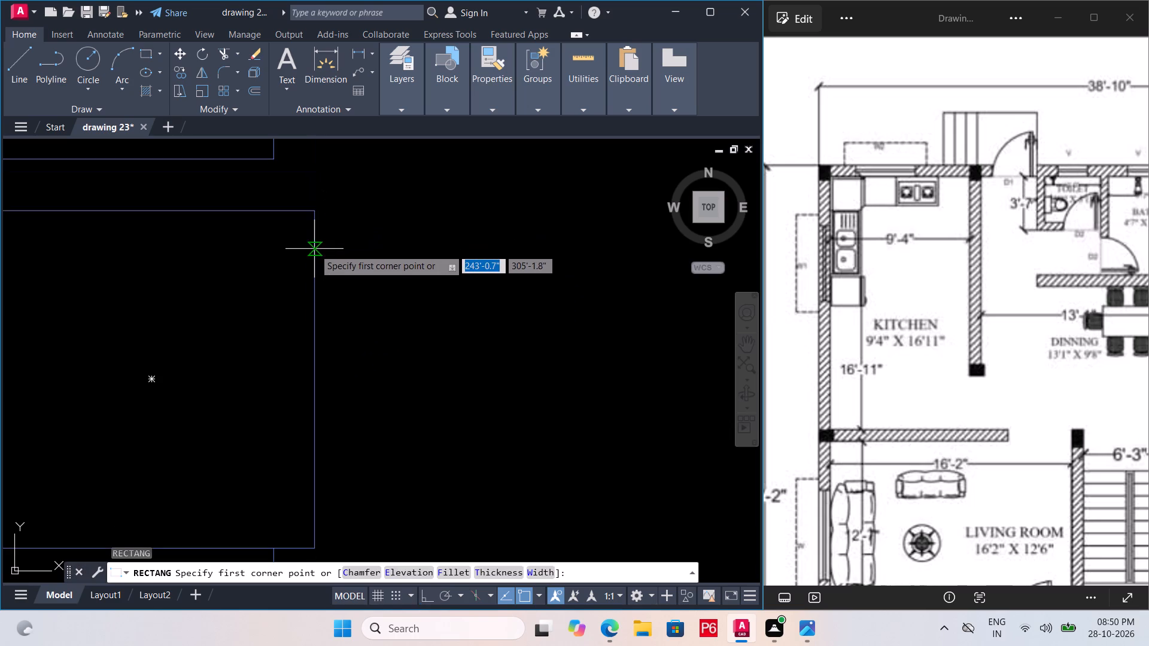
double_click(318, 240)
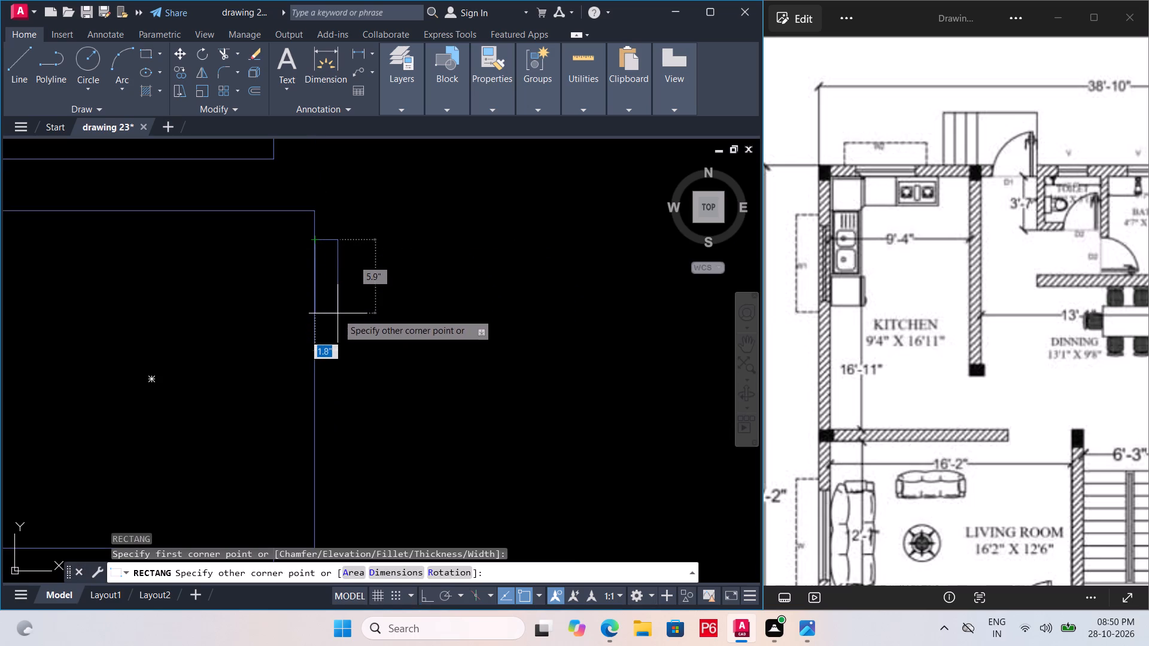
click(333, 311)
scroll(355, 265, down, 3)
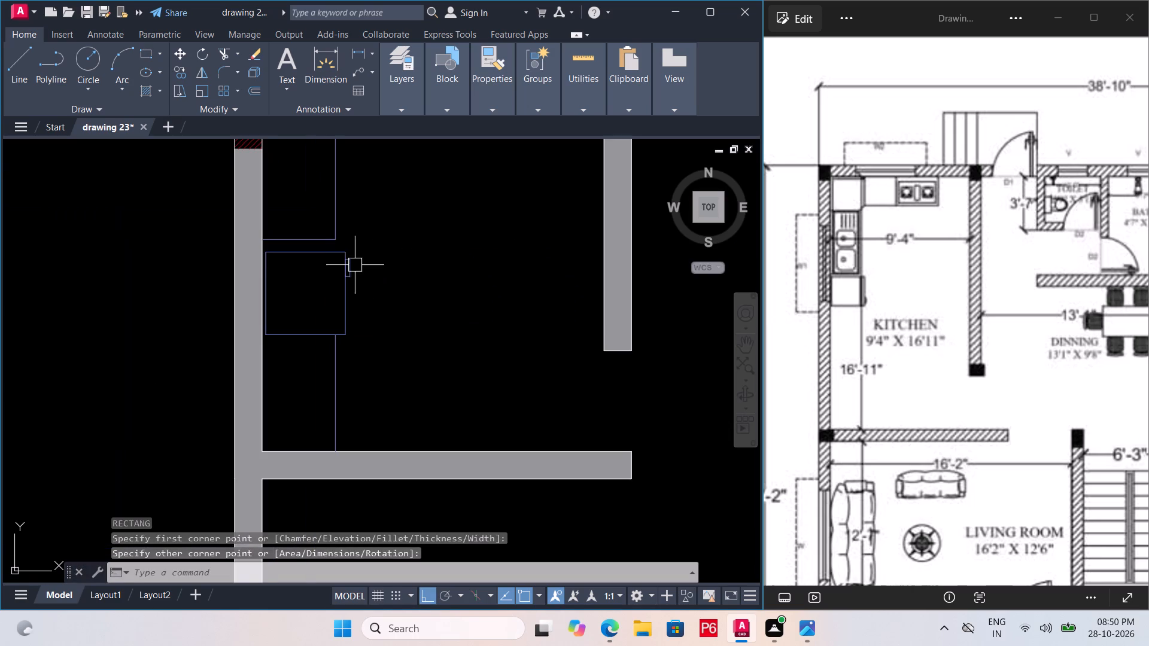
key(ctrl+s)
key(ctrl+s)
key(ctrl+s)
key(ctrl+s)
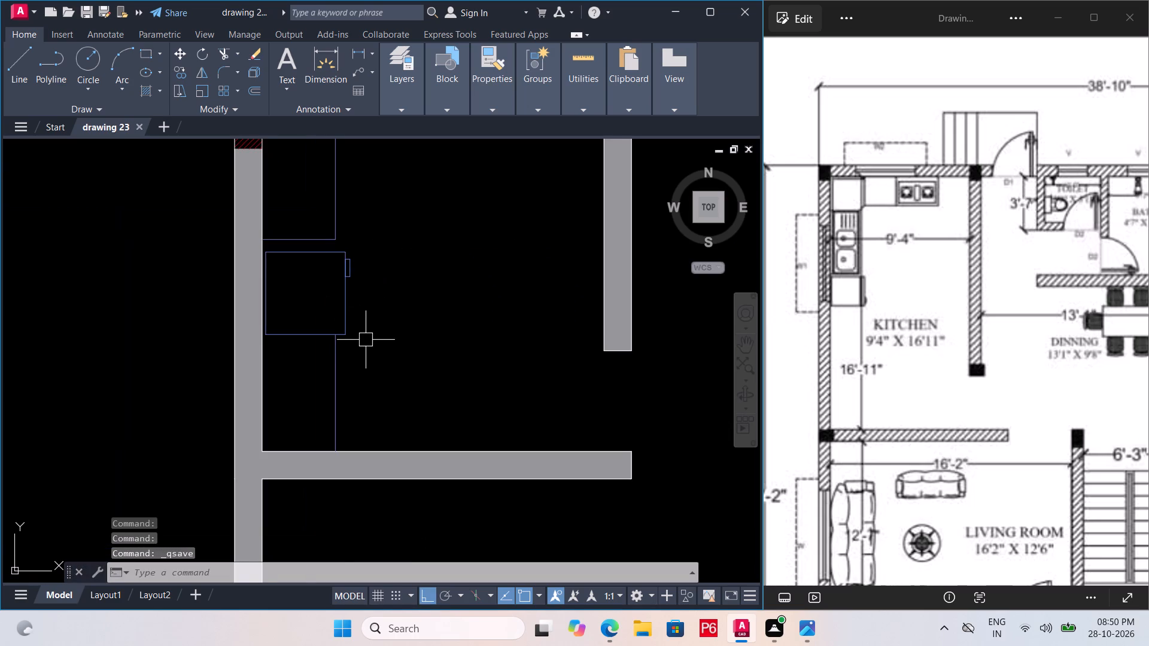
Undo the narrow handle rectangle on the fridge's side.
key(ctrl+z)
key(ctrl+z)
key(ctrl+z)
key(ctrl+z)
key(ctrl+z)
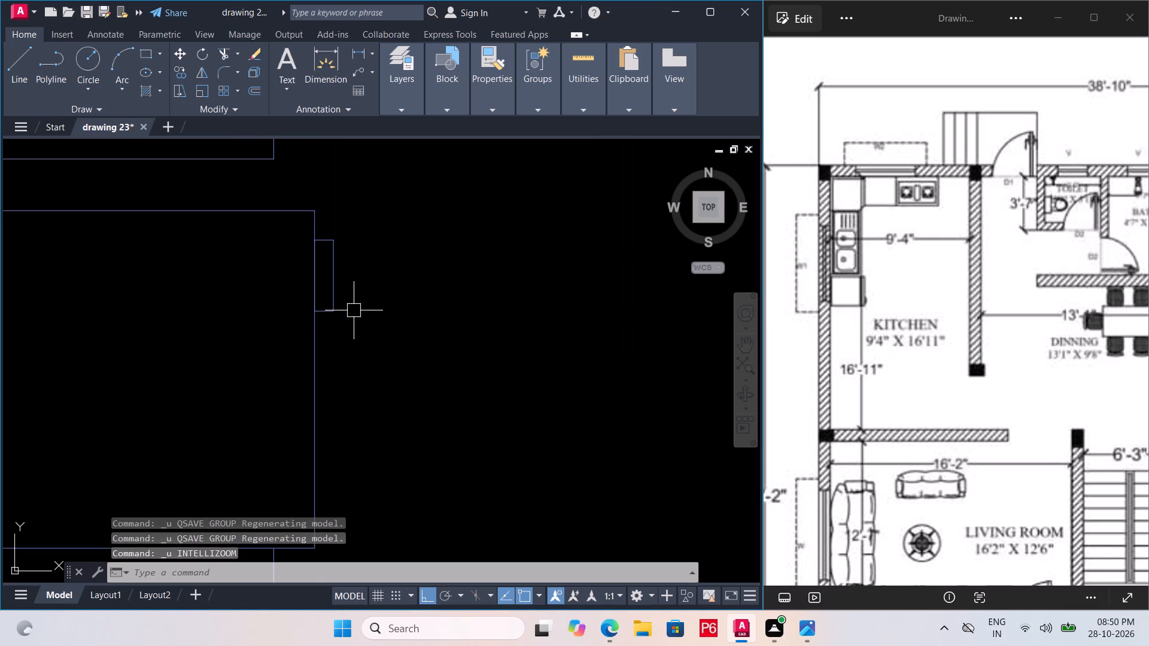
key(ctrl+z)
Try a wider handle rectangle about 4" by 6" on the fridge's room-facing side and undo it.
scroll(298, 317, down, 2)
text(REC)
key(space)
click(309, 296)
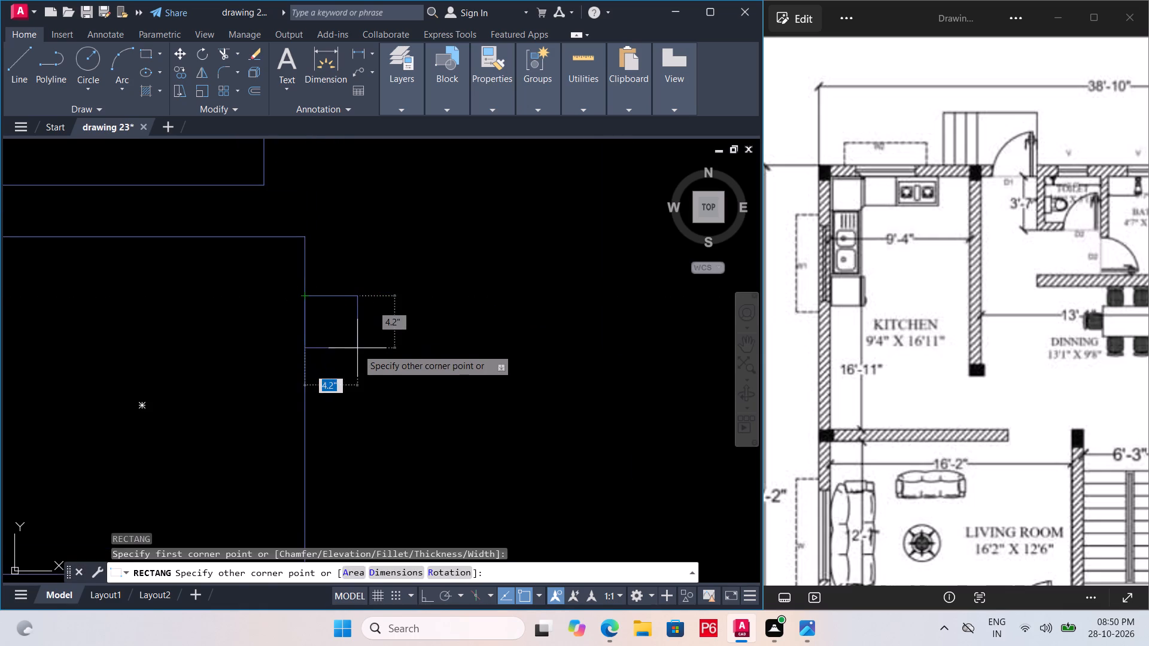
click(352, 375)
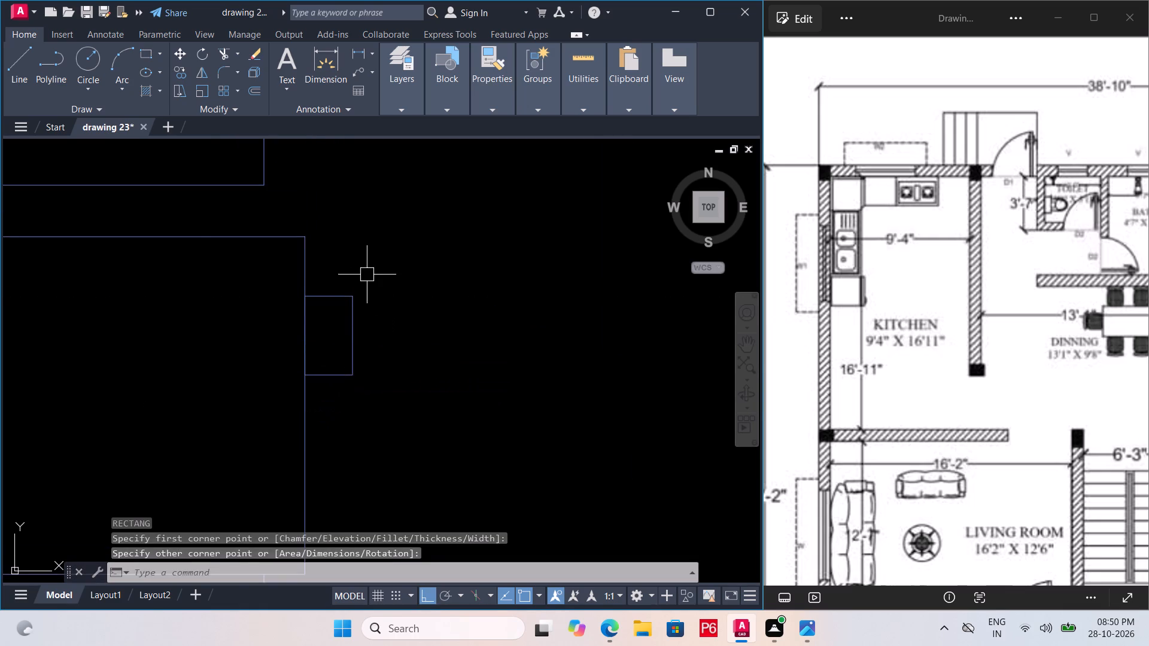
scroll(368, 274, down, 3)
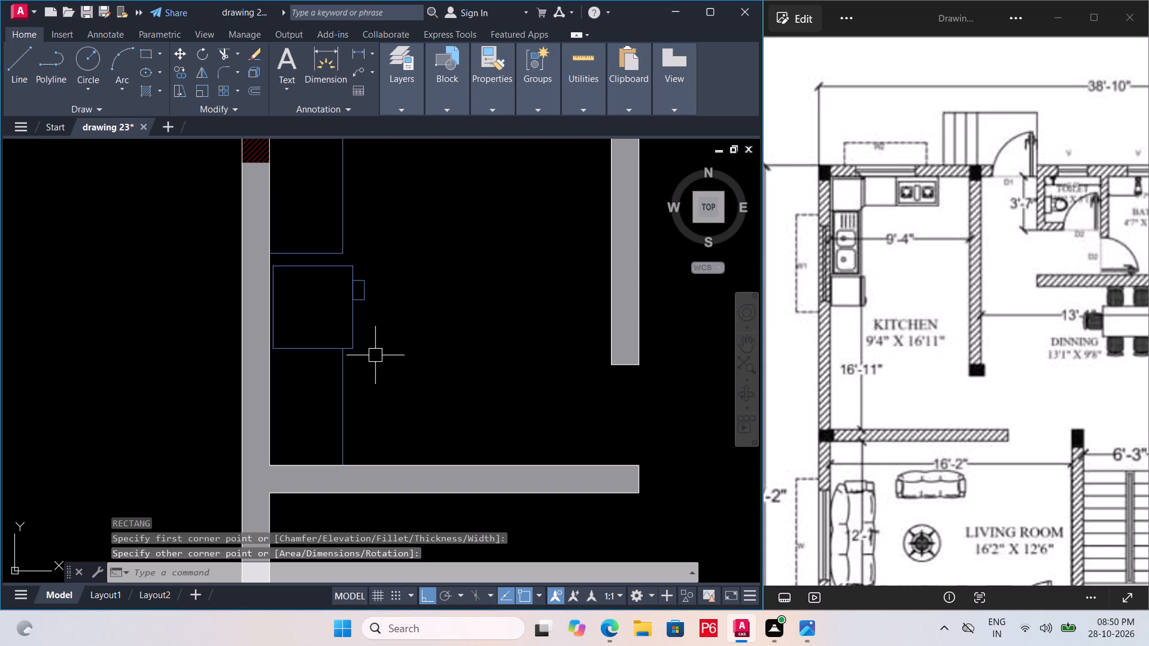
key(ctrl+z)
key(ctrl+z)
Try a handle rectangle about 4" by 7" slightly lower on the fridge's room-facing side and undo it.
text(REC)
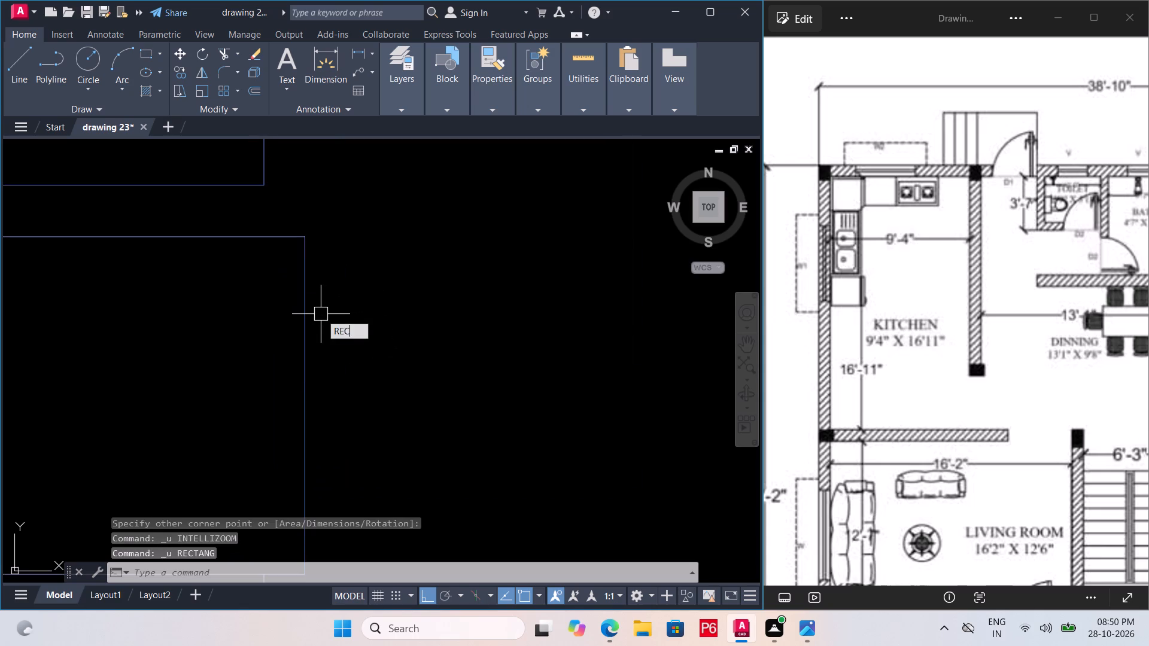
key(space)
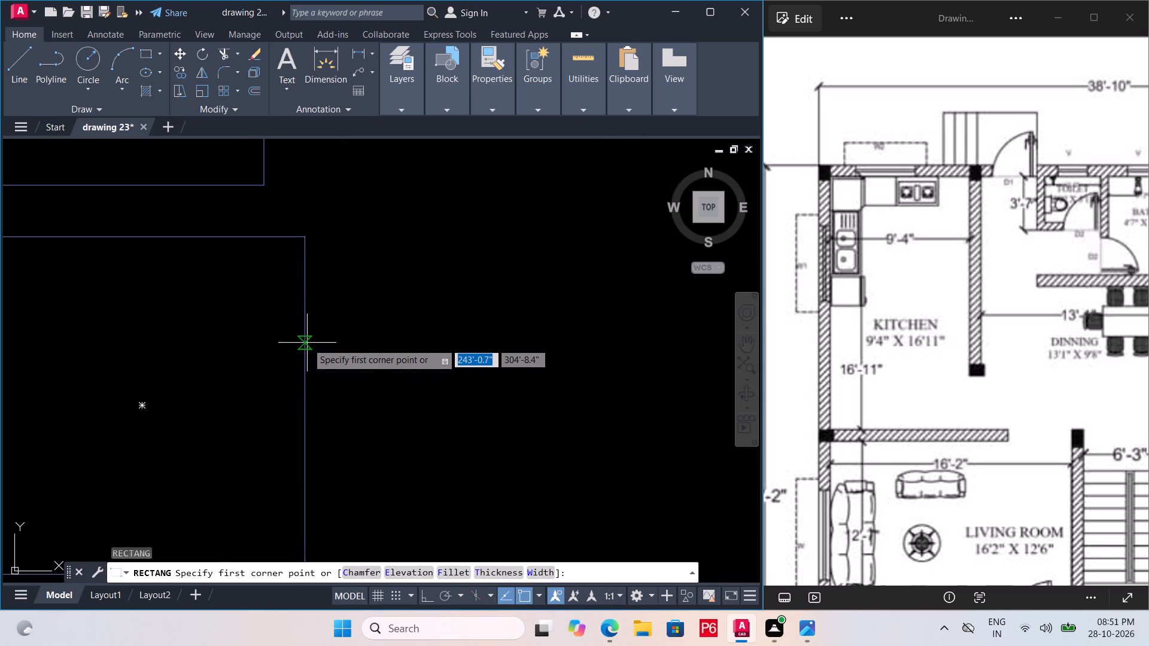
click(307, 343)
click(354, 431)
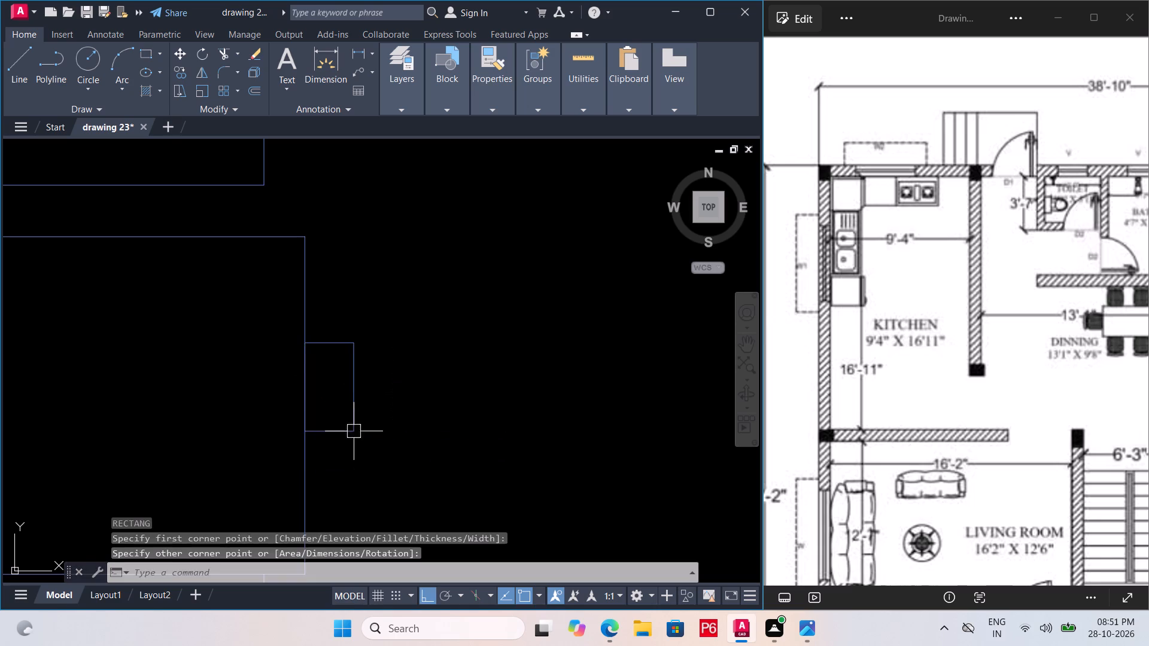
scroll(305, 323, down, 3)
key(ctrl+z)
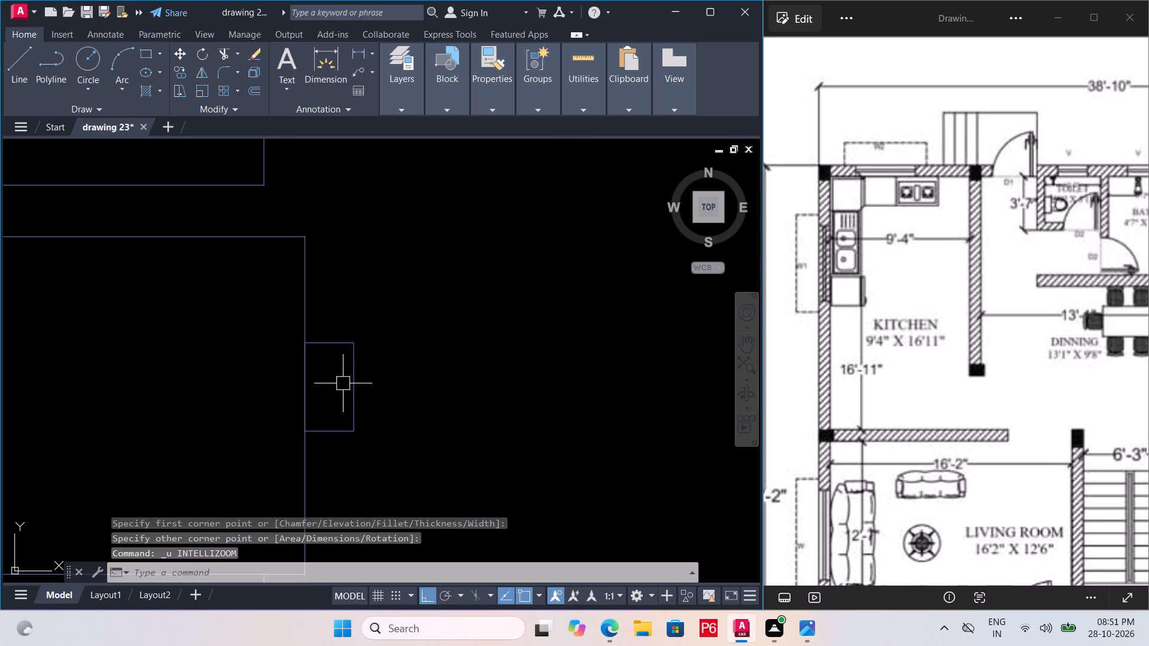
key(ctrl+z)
Draw a handle rectangle about 3.5" by 8" on the fridge's room-facing side near its top and save the drawing.
text(REC)
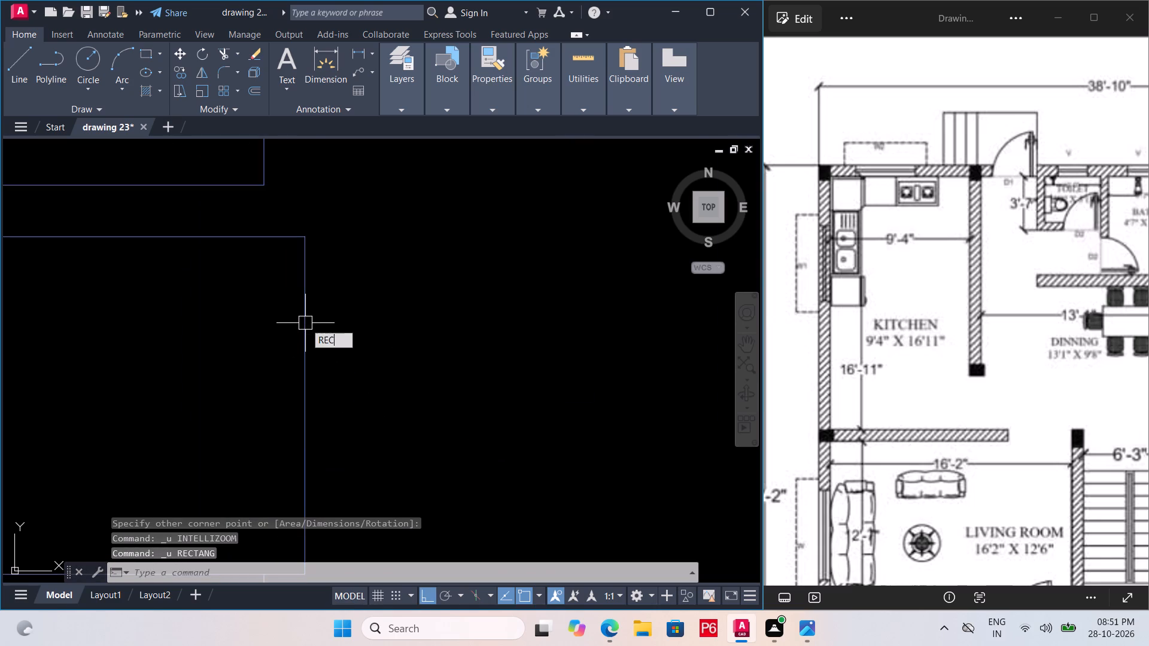
key(space)
click(307, 309)
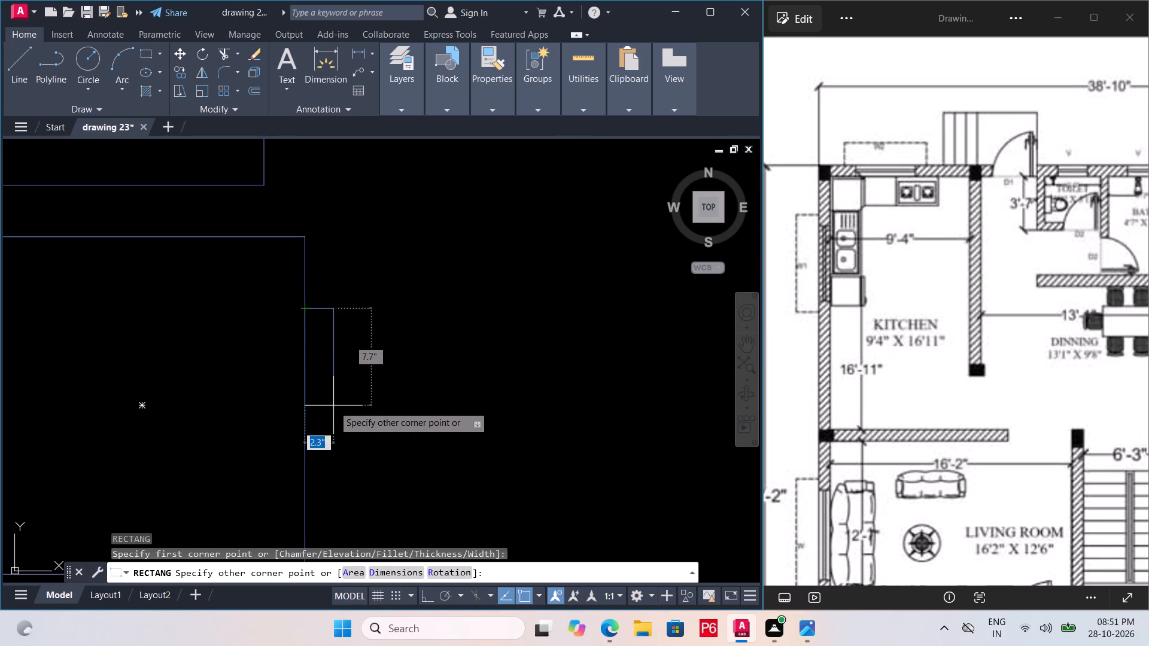
click(348, 412)
scroll(320, 327, down, 4)
key(ctrl+s)
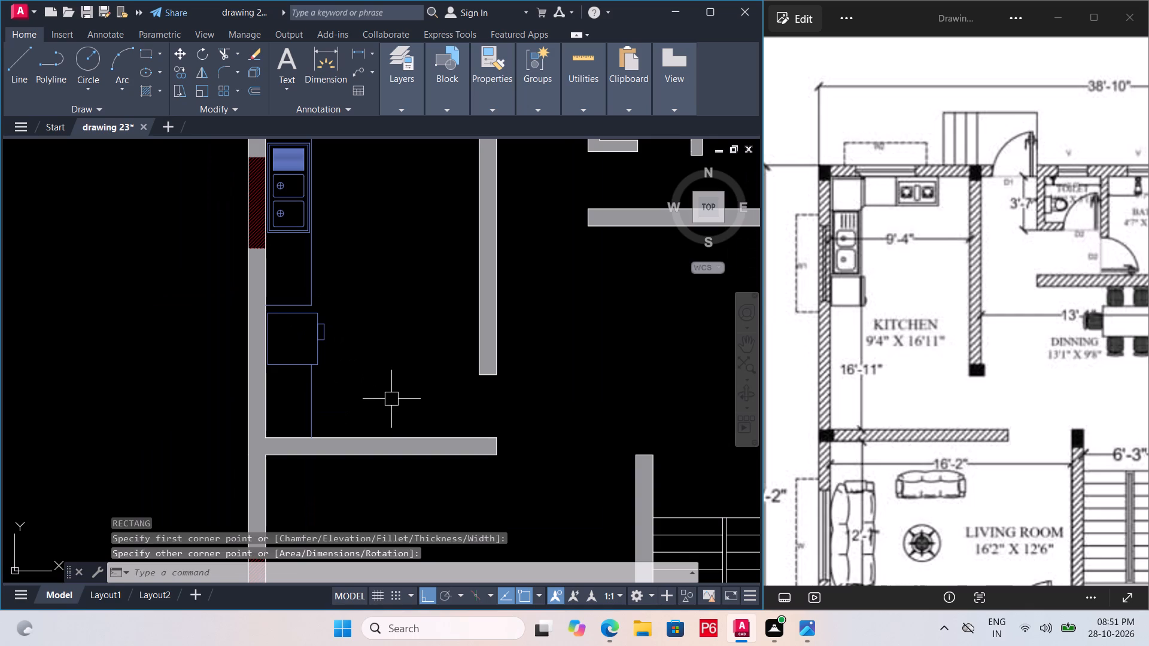
key(ctrl+s)
key(ctrl+s)
key(ctrl+s)
Erase the leftover counter edge line between the fridge and the kitchen's bottom wall.
scroll(357, 386, down, 2)
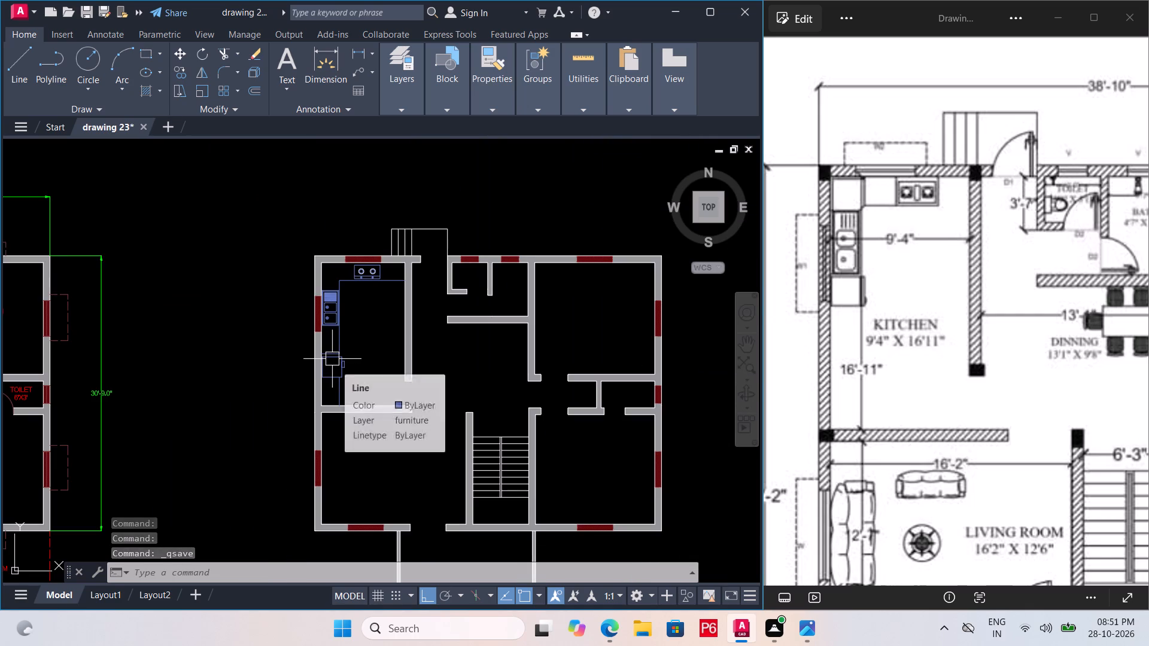
scroll(333, 361, up, 2)
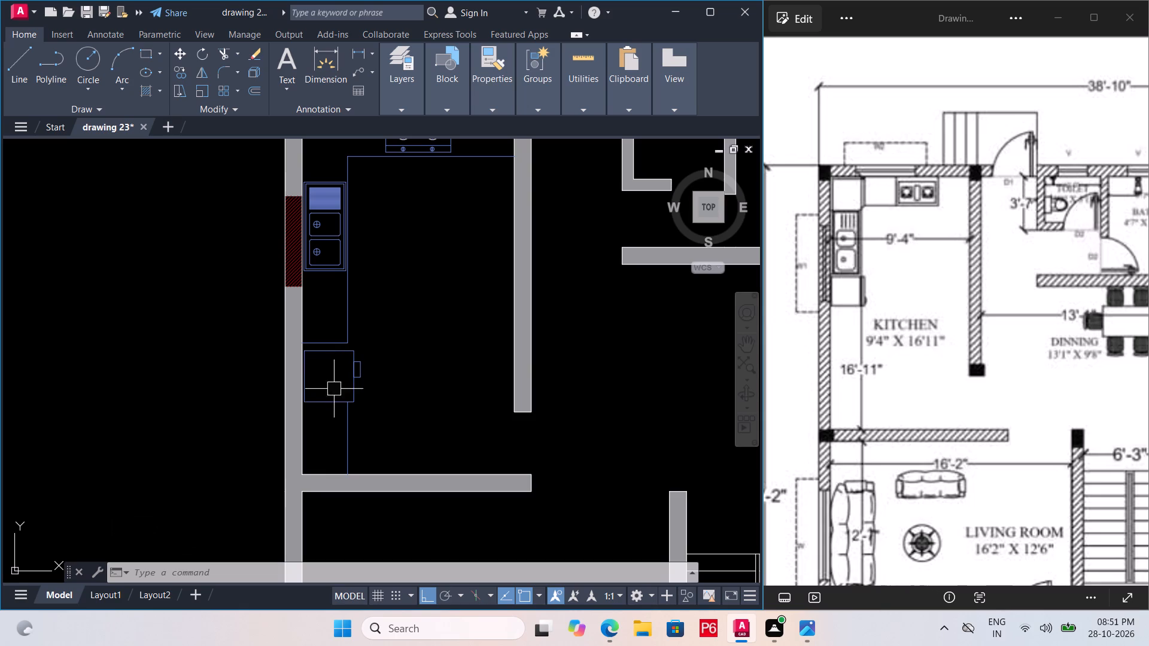
click(344, 434)
key(Delete)
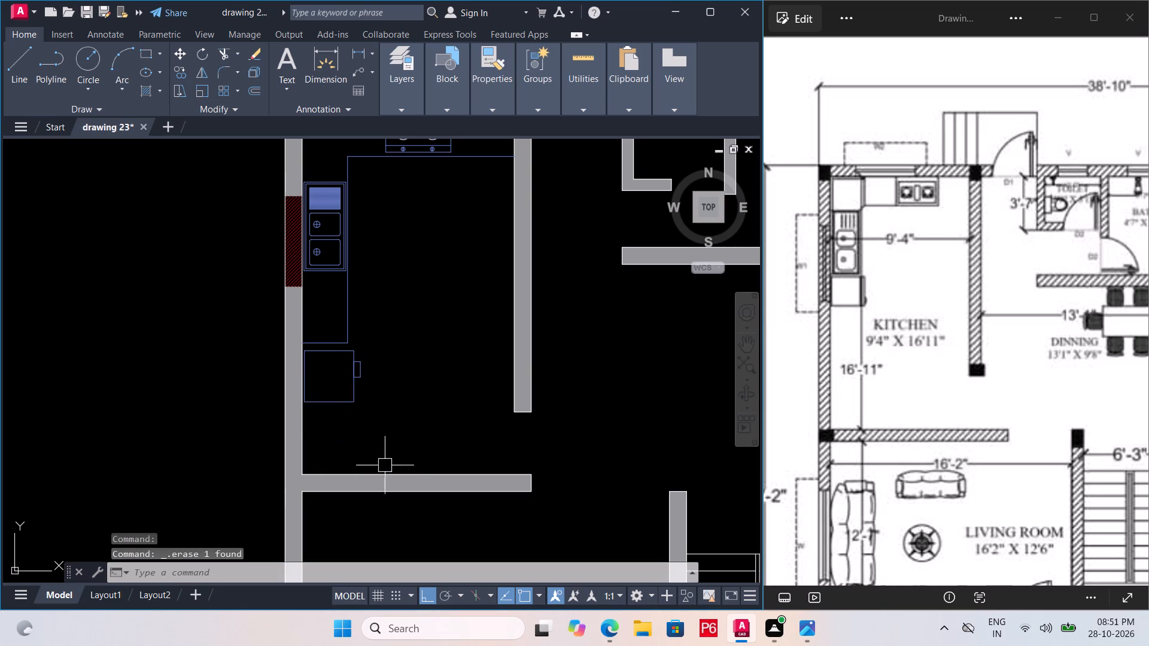
Offset the inner line of the kitchen's bottom wall 2' into the kitchen and save the drawing.
click(393, 471)
key(o)
key(Return)
key(2)
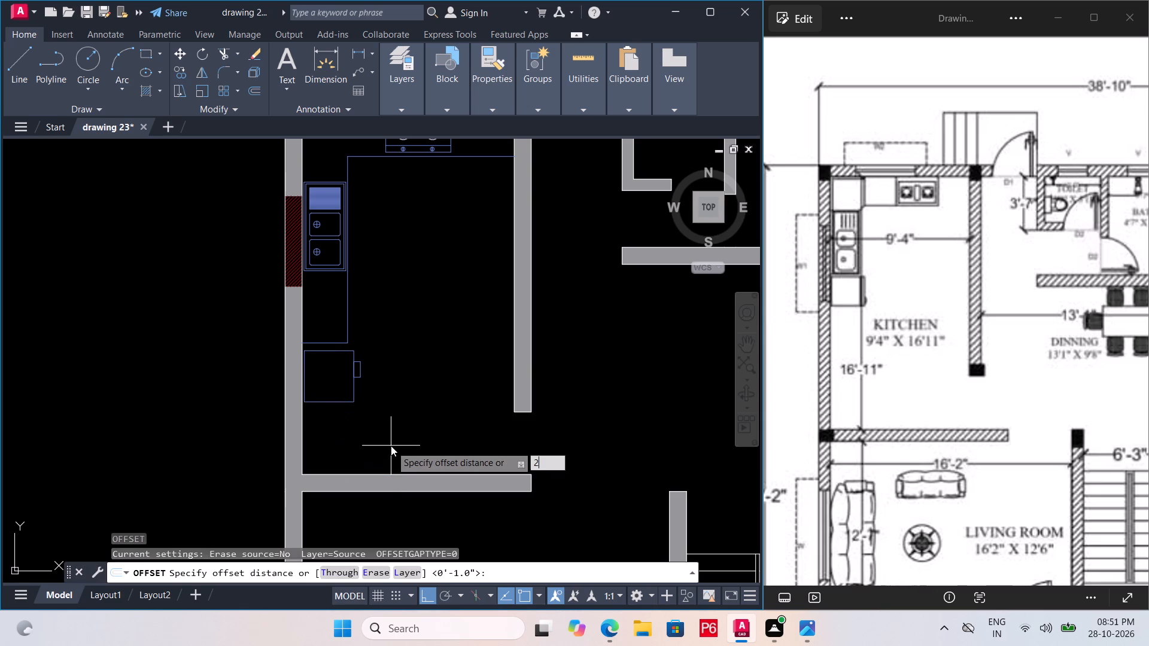
key(apostrophe)
key(Return)
click(395, 431)
key(ctrl+s)
key(ctrl+s)
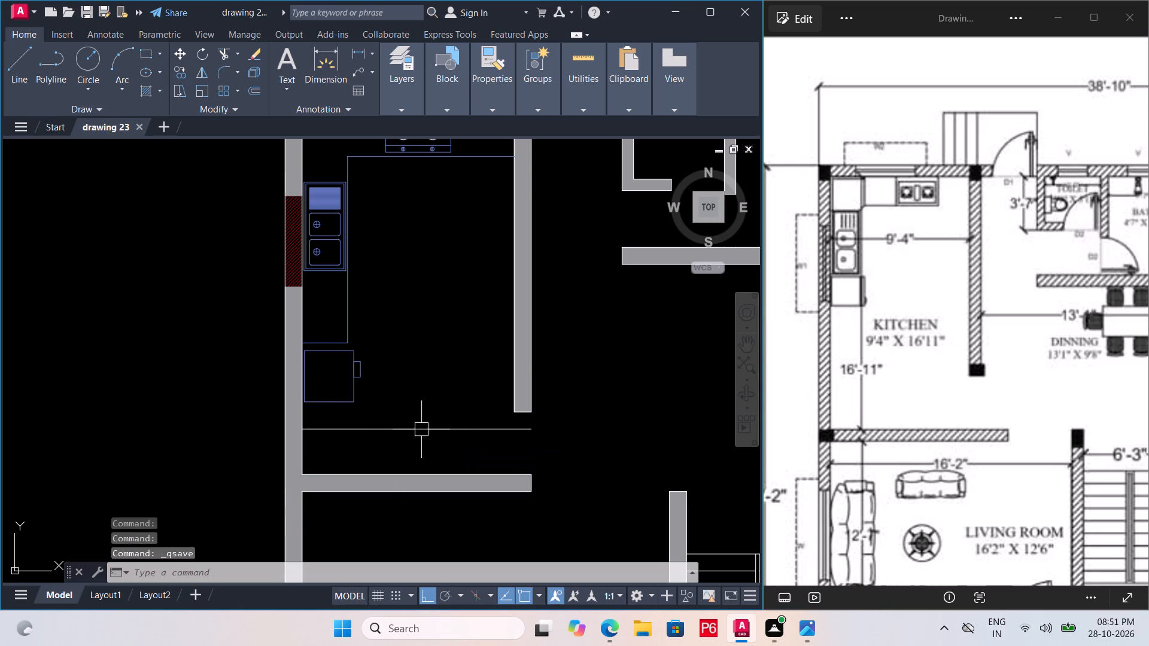
Draw a vertical line from the offset line down to the bottom wall, slightly past the wall's middle, as the counter end.
key(l)
key(space)
click(443, 428)
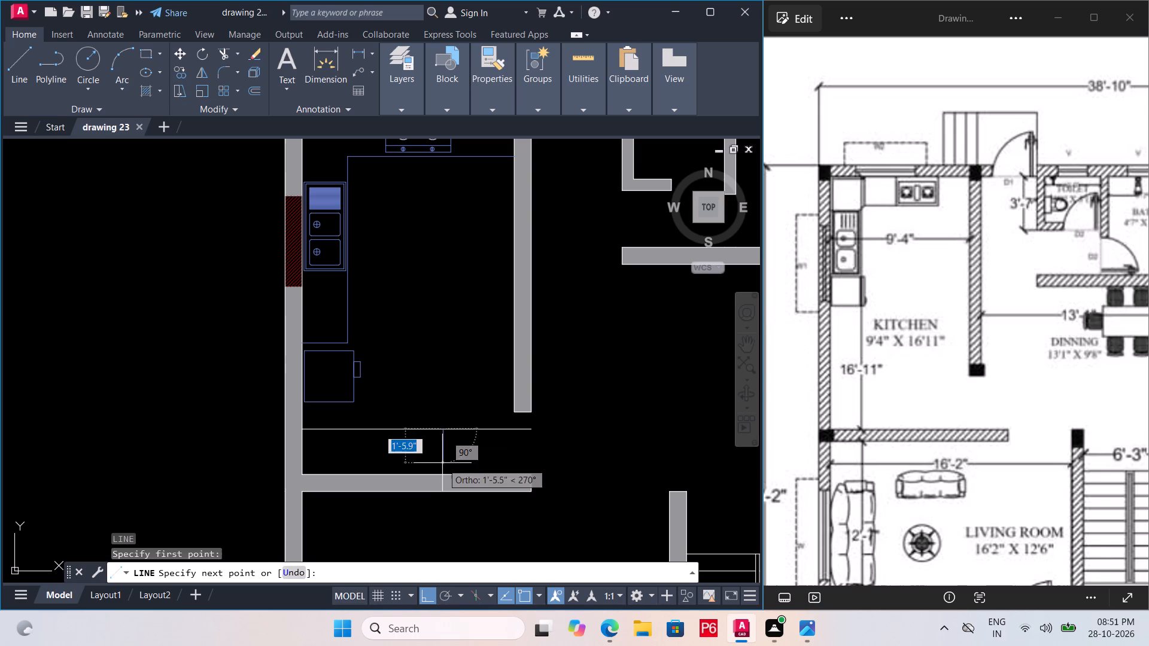
click(442, 472)
key(Escape)
Trim the offset line beyond the counter's end line and save the drawing.
text(TR)
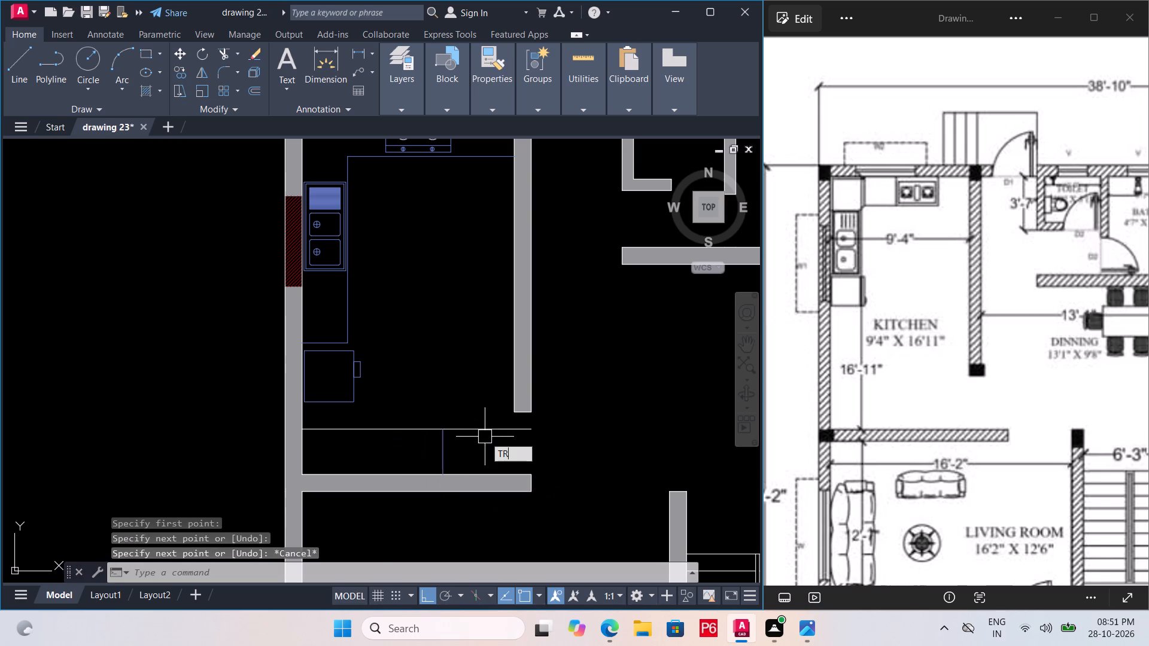
key(space)
key(space)
click(485, 435)
key(ctrl+s)
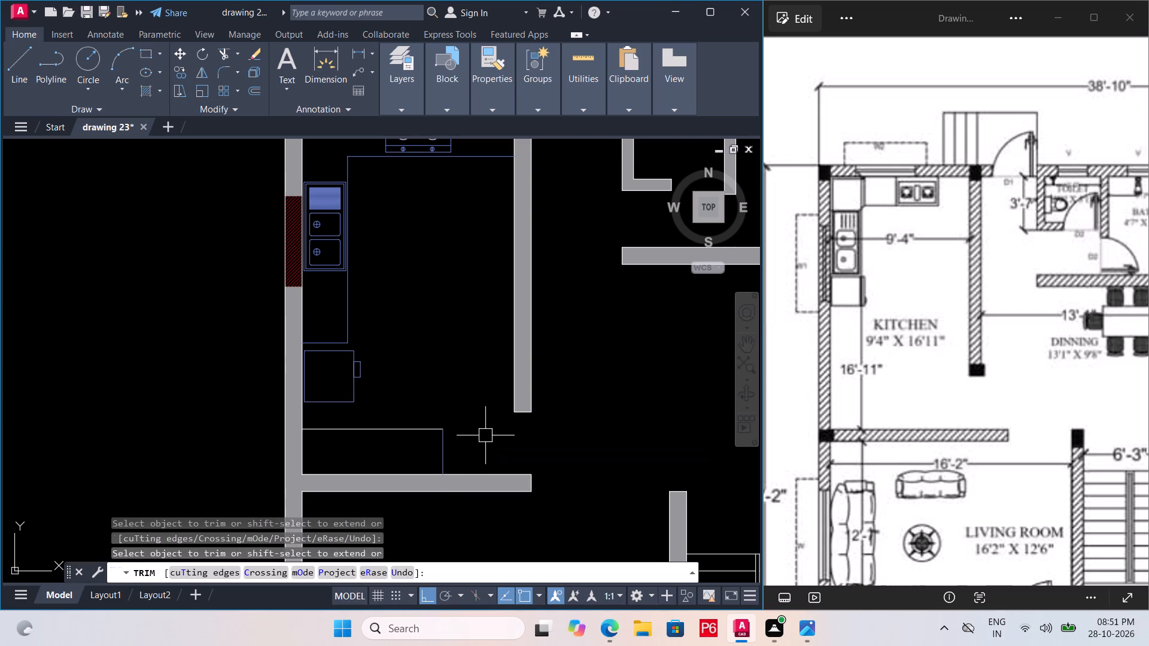
key(ctrl+s)
key(ctrl+s)
key(ctrl+s)
Move the front edge line of the kitchen's bottom counter to the furniture layer and save the drawing.
click(403, 428)
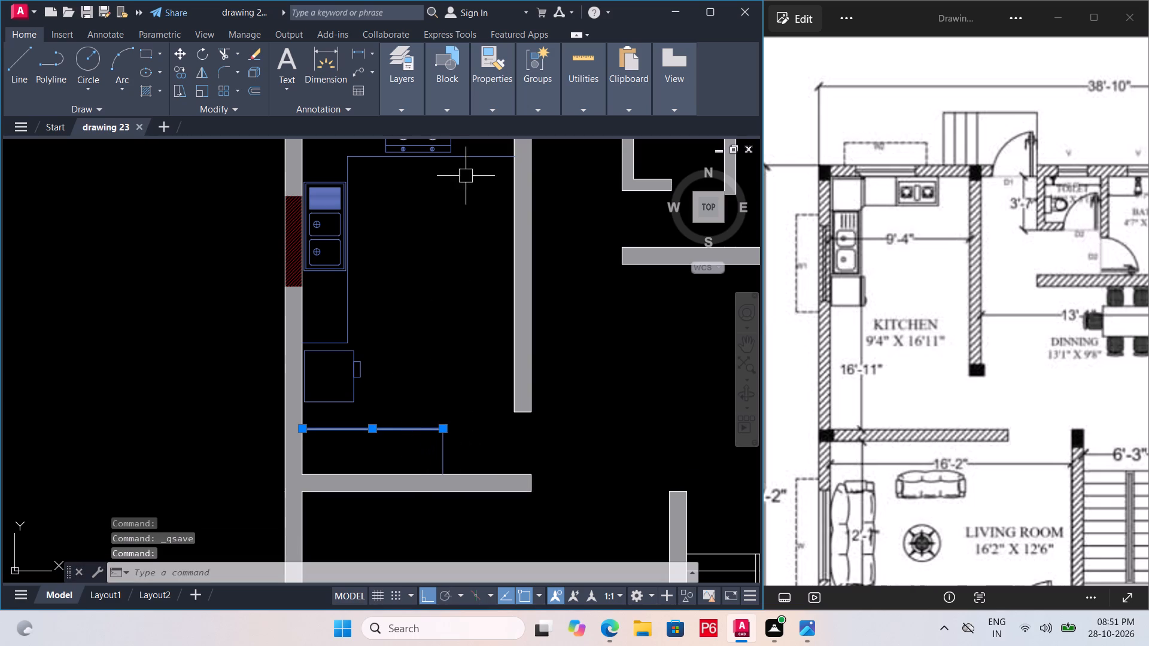
click(402, 100)
click(503, 132)
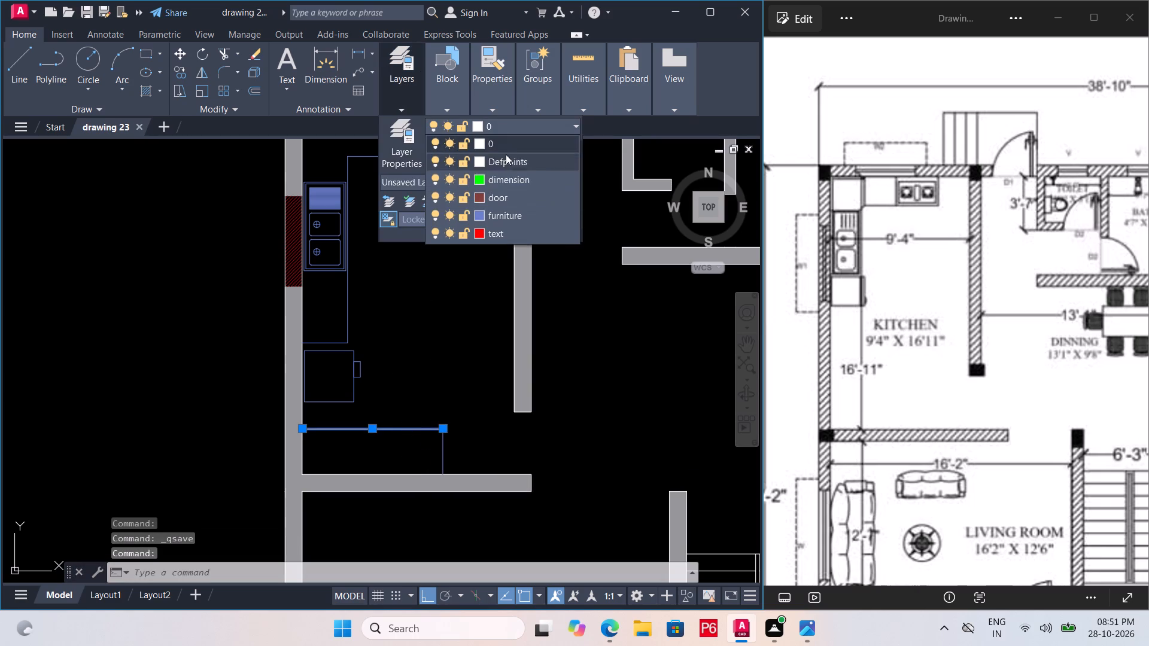
click(500, 215)
drag(408, 352, 420, 351)
click(458, 365)
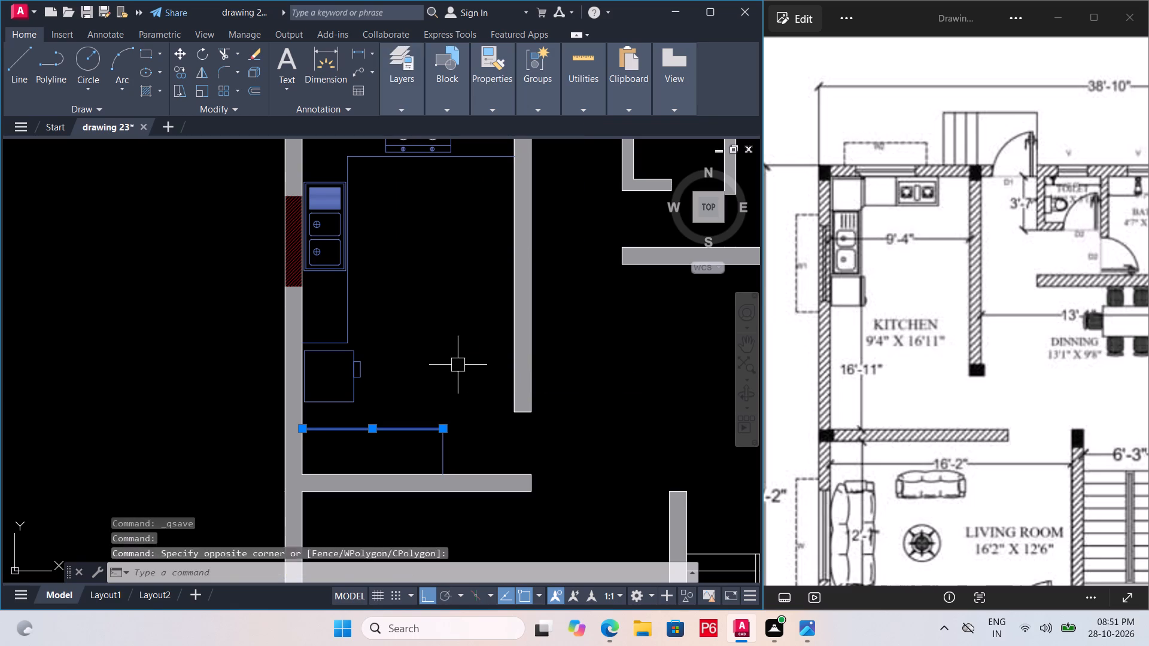
key(Escape)
drag(448, 325, 442, 331)
double_click(411, 361)
ctrl+drag(417, 340, 425, 340)
key(ctrl+s)
ctrl+click(443, 352)
ctrl+click(451, 316)
ctrl+click(434, 344)
key(ctrl+s)
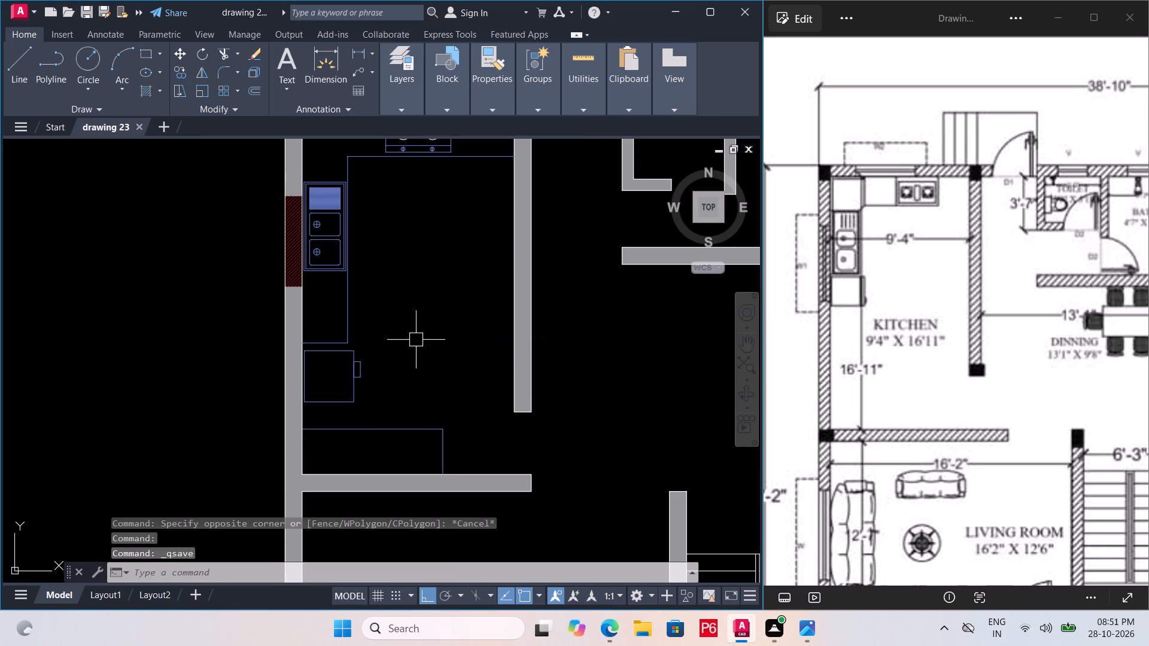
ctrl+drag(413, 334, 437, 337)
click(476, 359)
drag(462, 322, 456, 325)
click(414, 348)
Draw a 2' by 2' sofa seat square in the living room, near the windowed left wall.
scroll(387, 330, down, 2)
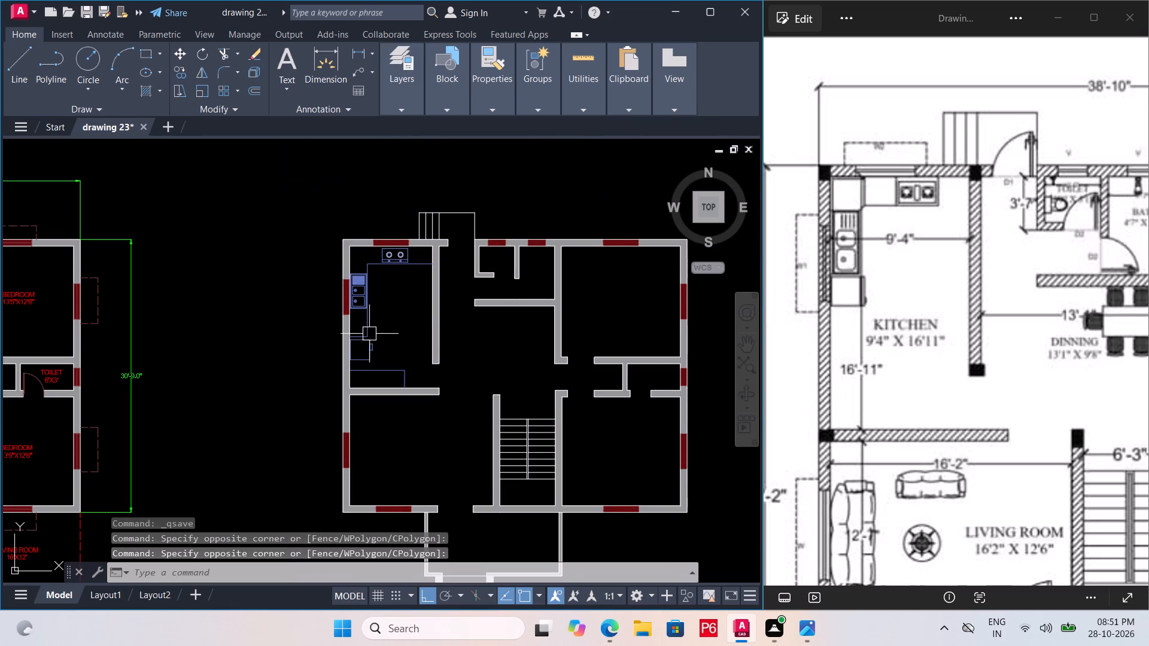
scroll(934, 258, down, 1)
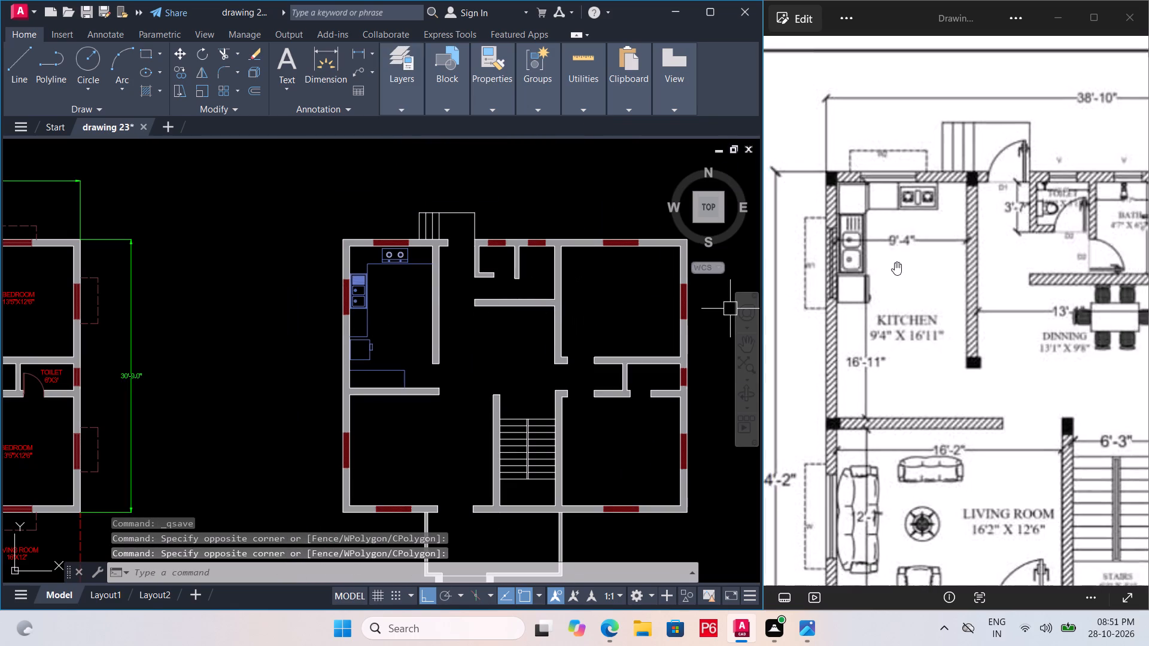
scroll(895, 262, down, 3)
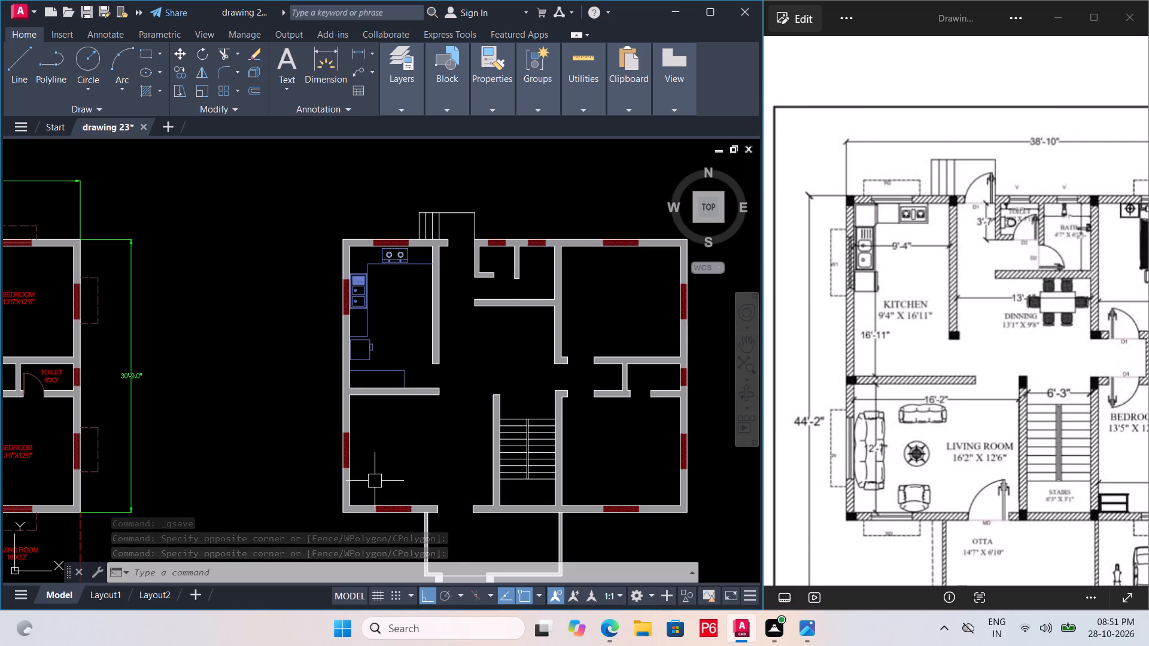
scroll(375, 481, up, 3)
scroll(344, 394, down, 1)
scroll(363, 471, down, 1)
scroll(402, 447, up, 1)
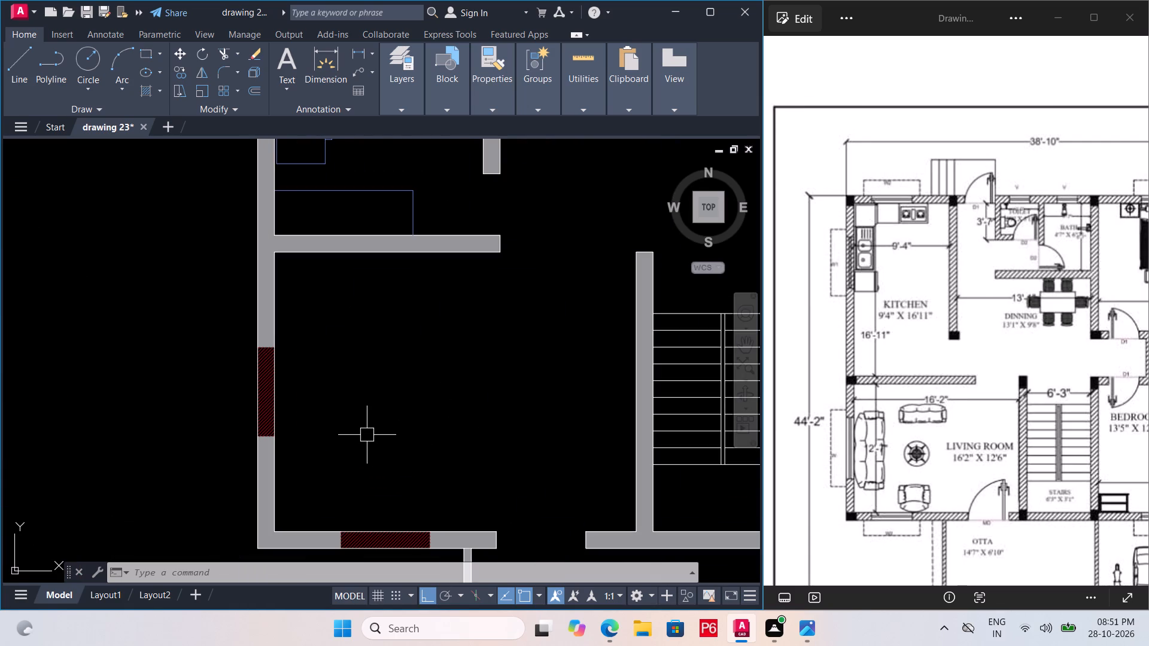
scroll(366, 434, up, 1)
scroll(315, 412, down, 2)
scroll(333, 447, up, 1)
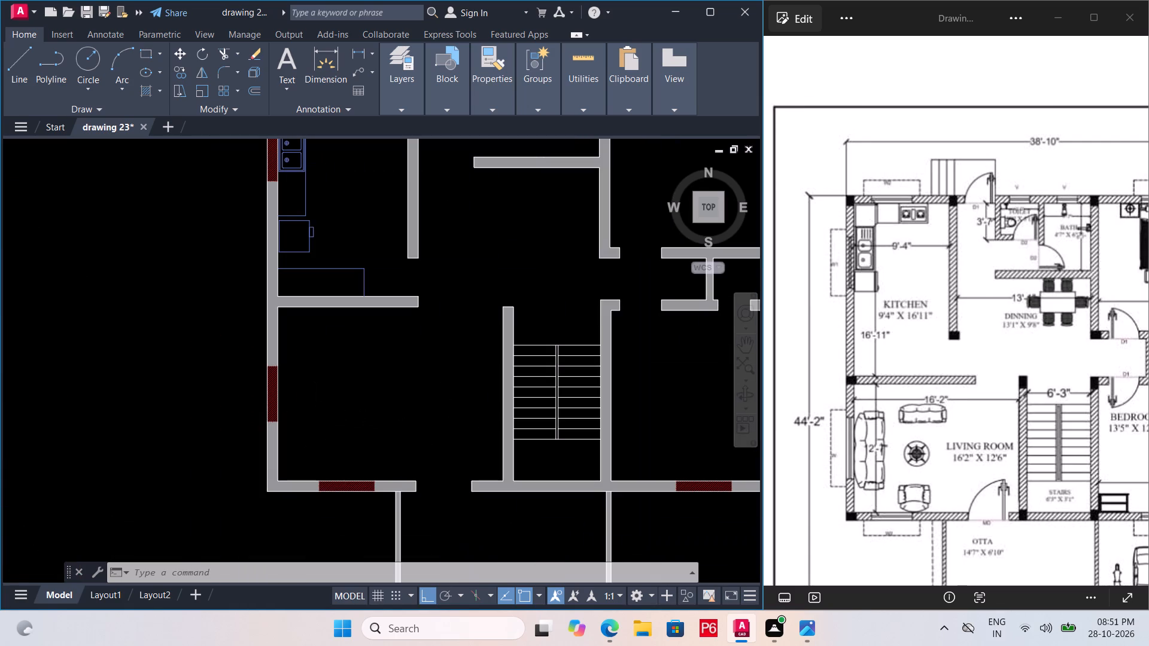
text(REC)
key(space)
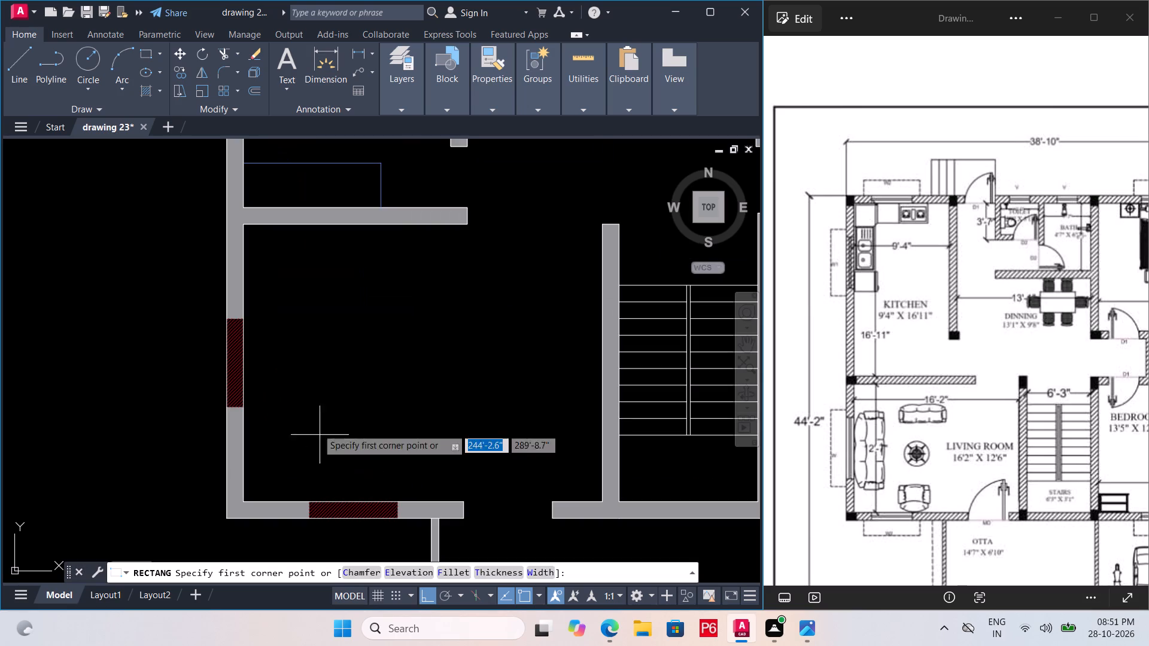
click(280, 298)
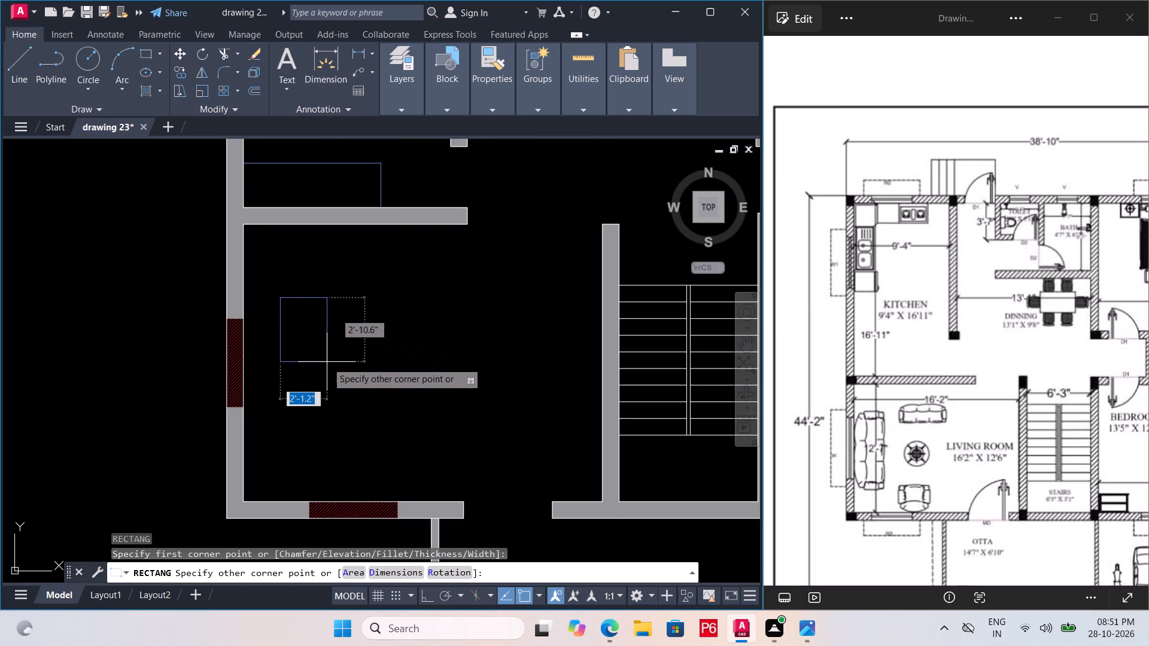
text(2')
text(,2')
key(Return)
key(Escape)
Copy the seat square twice downward edge to edge to form a three-seat sofa column and save the drawing.
click(327, 295)
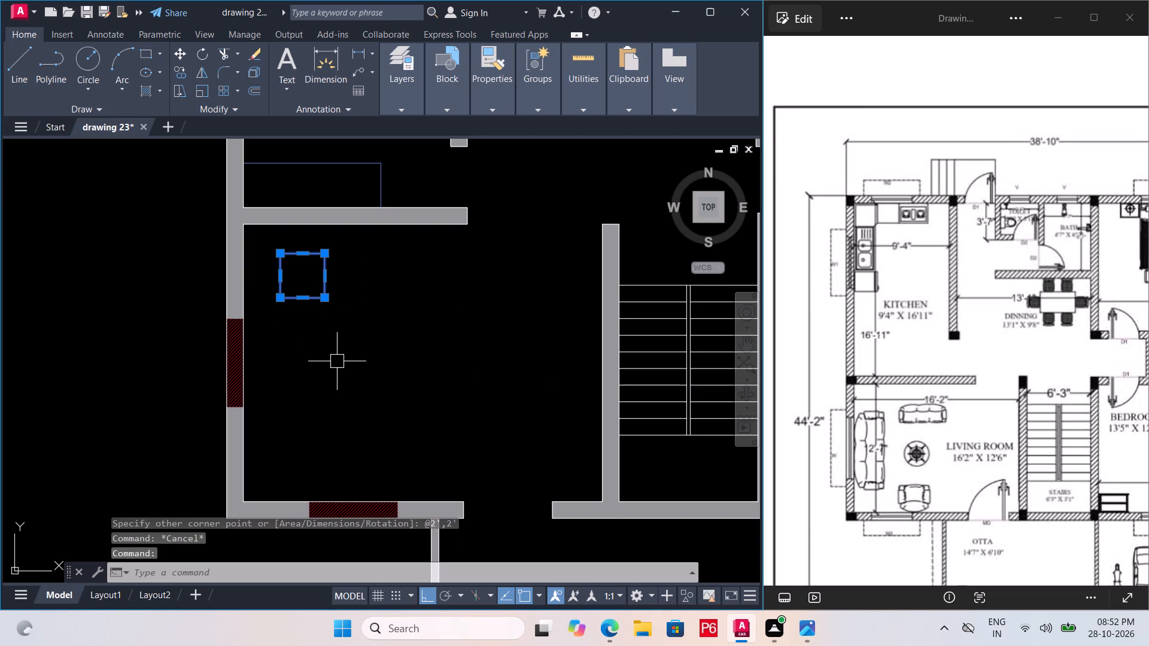
text(CO)
key(space)
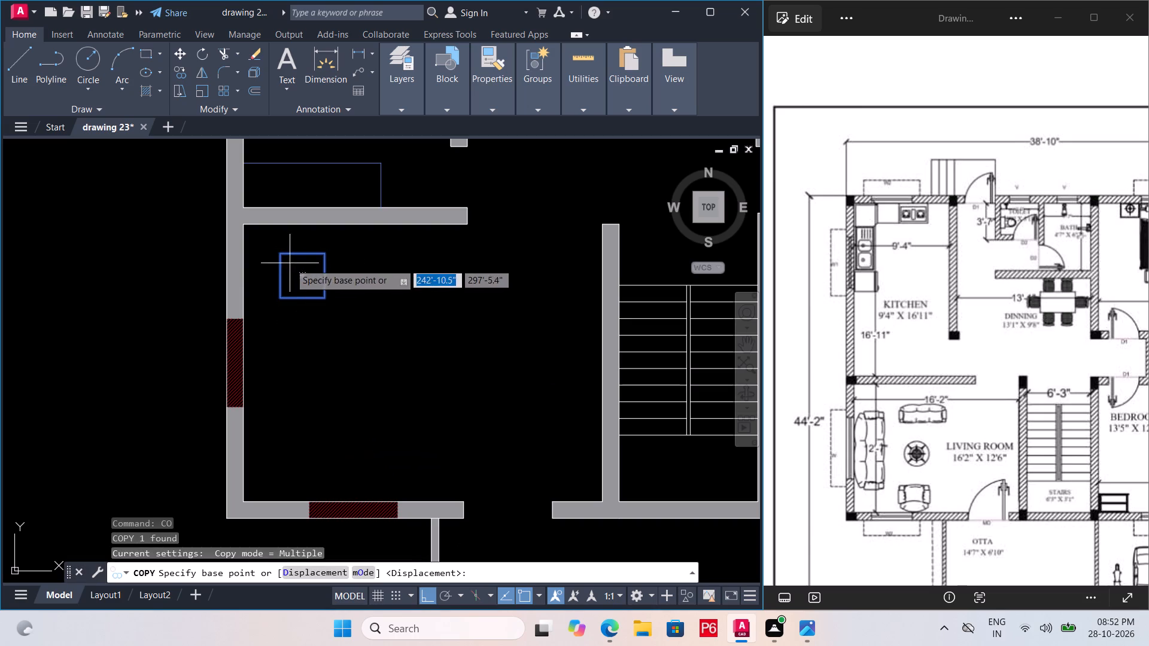
click(284, 252)
click(285, 293)
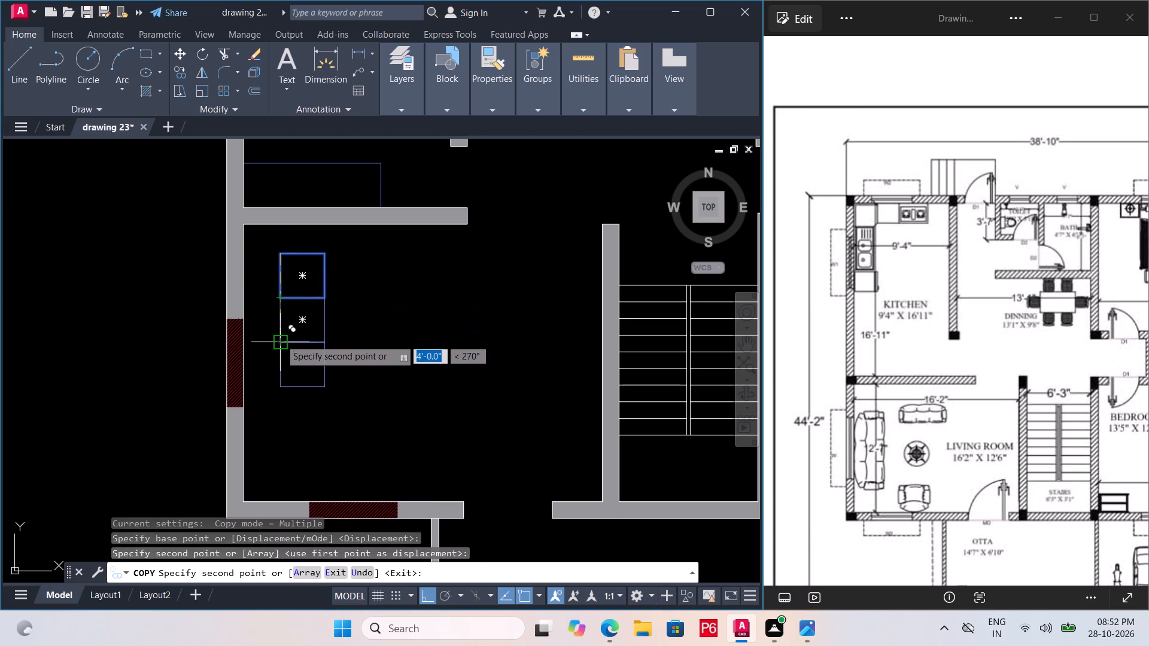
click(280, 339)
key(ctrl+s)
key(ctrl+s)
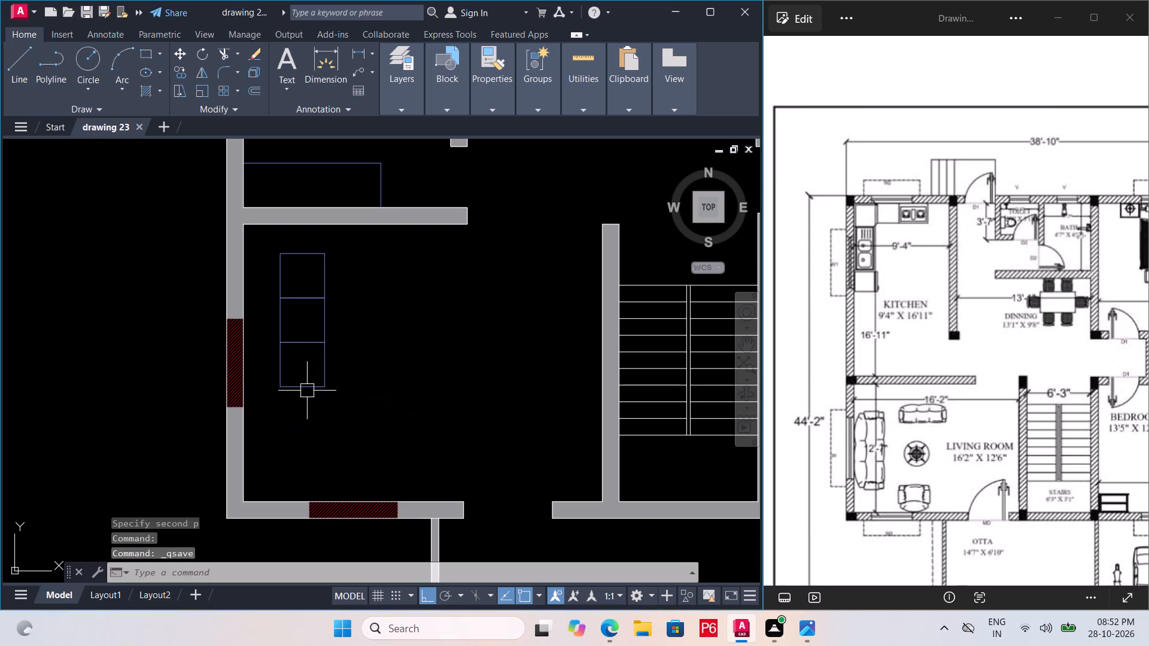
key(ctrl+s)
key(ctrl+s)
Move the three seat squares about 1'-9" straight down along the living room's left wall and save the drawing.
click(341, 275)
click(276, 389)
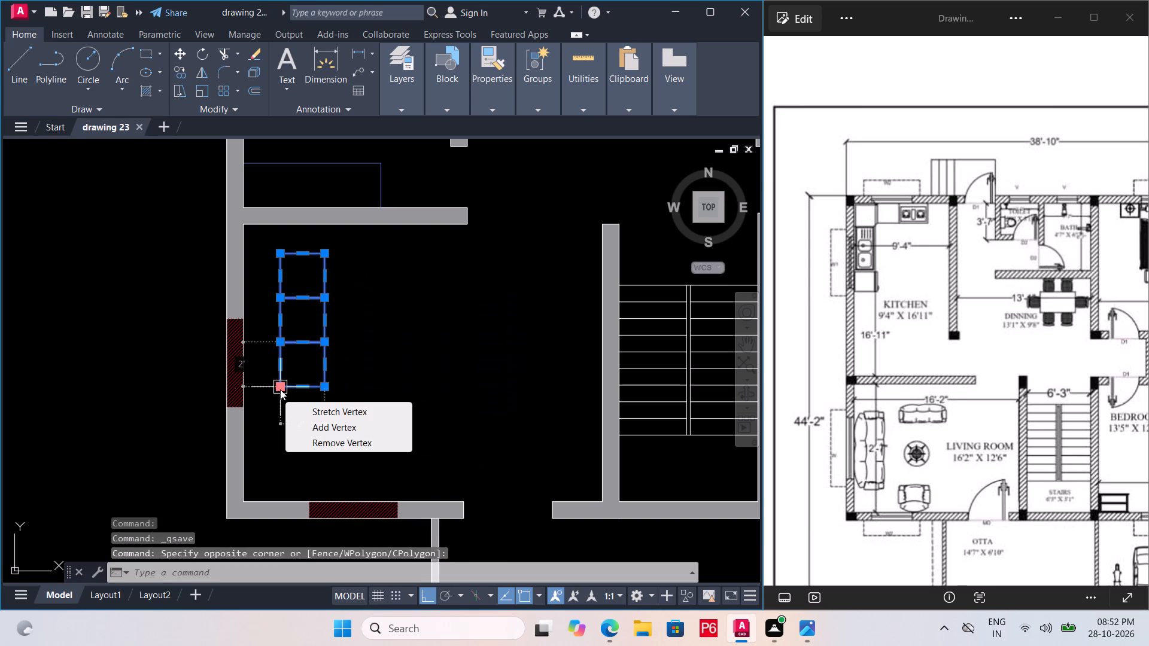
key(m)
key(space)
key(Escape)
key(m)
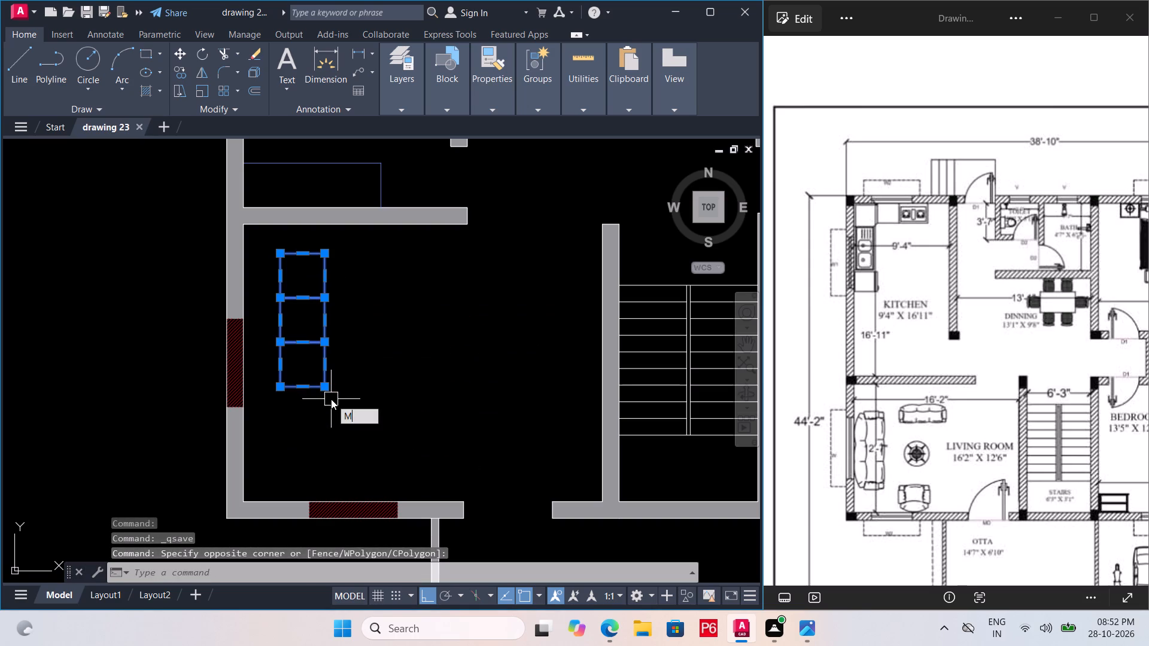
key(space)
click(329, 393)
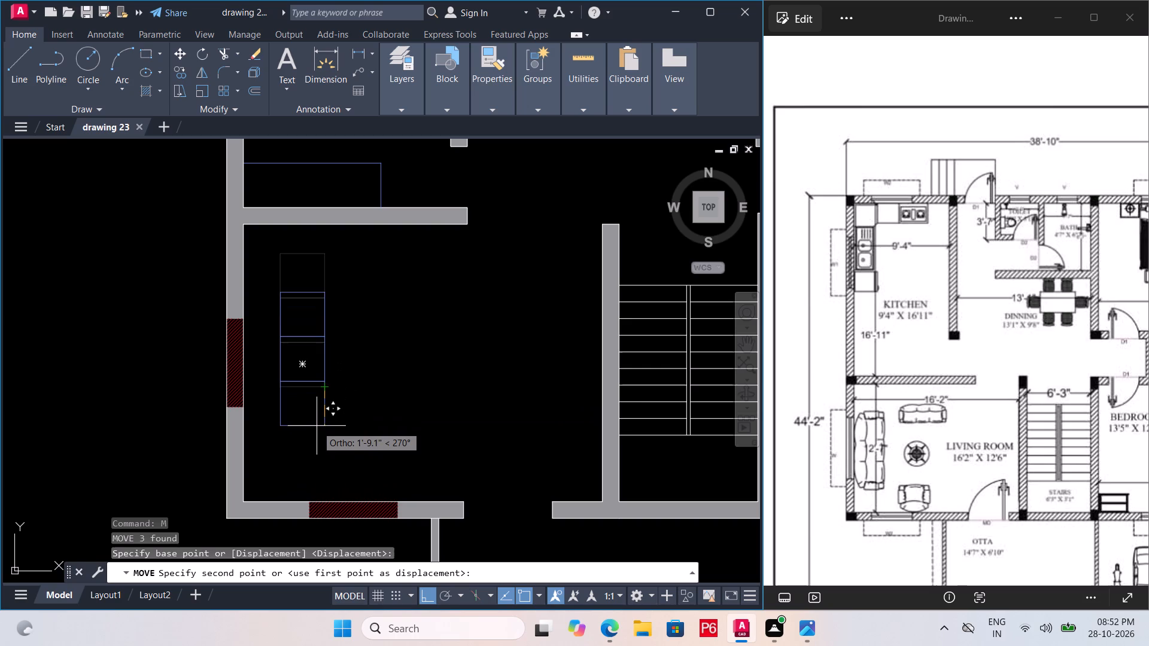
click(317, 425)
key(Escape)
key(ctrl+s)
key(ctrl+s)
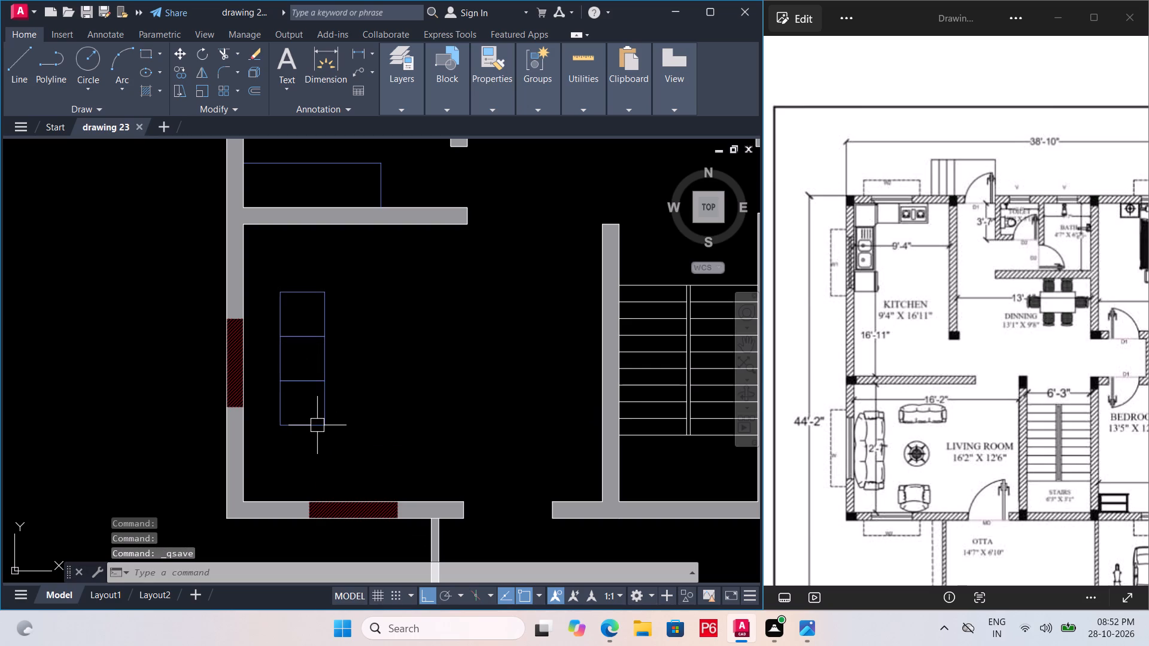
key(ctrl+s)
key(ctrl+s)
key(ctrl+s)
key(ctrl+s)
key(ctrl+s)
key(ctrl+s)
key(ctrl+s)
key(ctrl+s)
key(ctrl+s)
Draw a 4" by 6' backrest rectangle along the wall side of the three seat squares and save the drawing.
text(REC)
key(space)
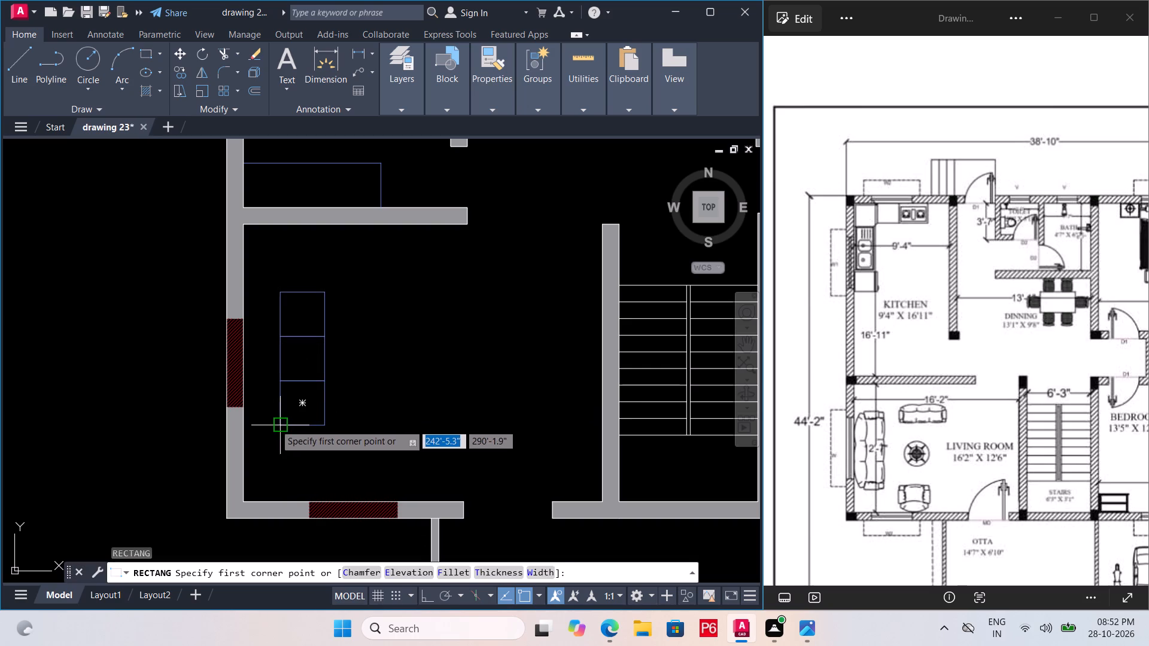
drag(275, 427, 275, 421)
scroll(275, 290, up, 2)
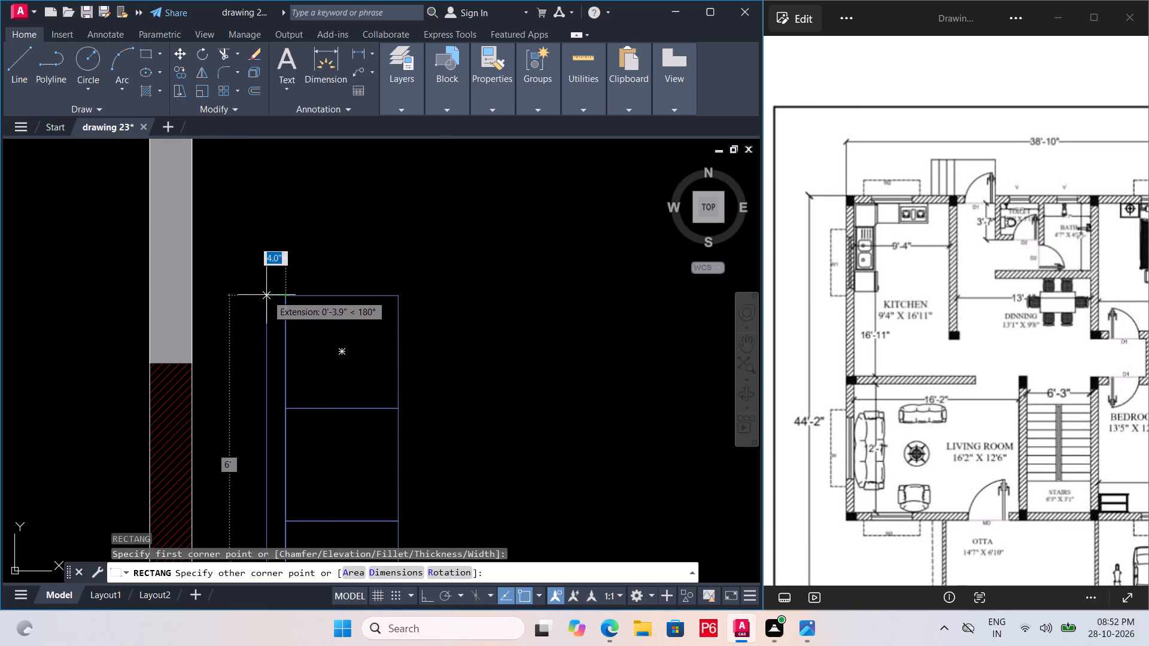
click(266, 295)
scroll(288, 273, down, 2)
key(ctrl+s)
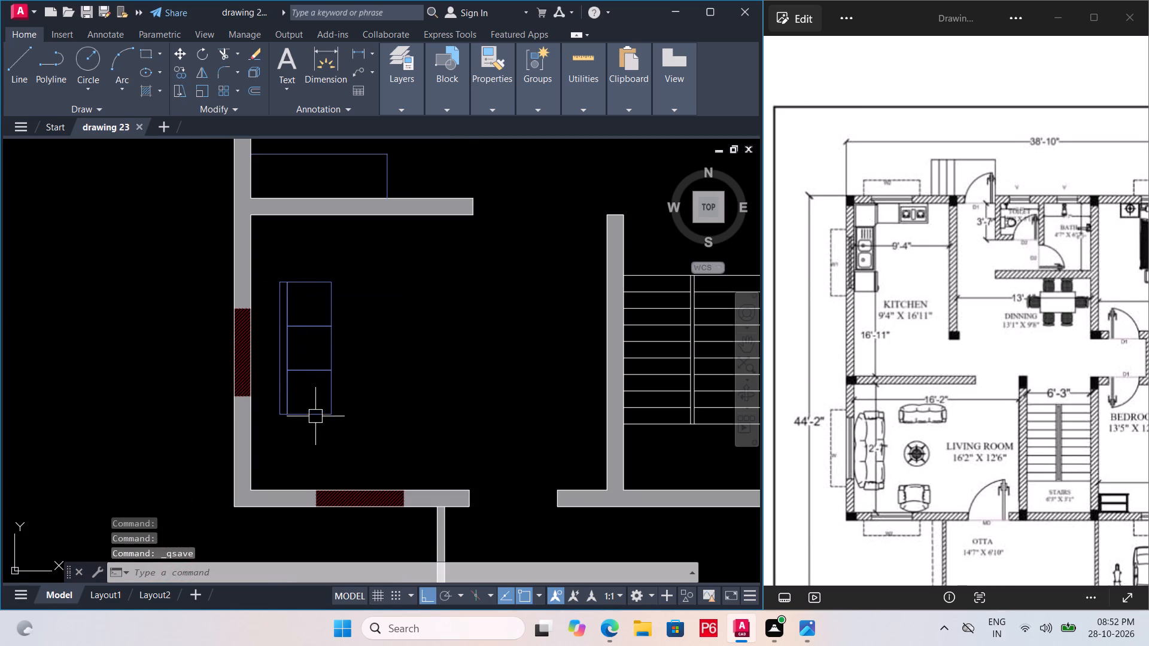
key(ctrl+s)
key(ctrl+s)
key(ctrl+s)
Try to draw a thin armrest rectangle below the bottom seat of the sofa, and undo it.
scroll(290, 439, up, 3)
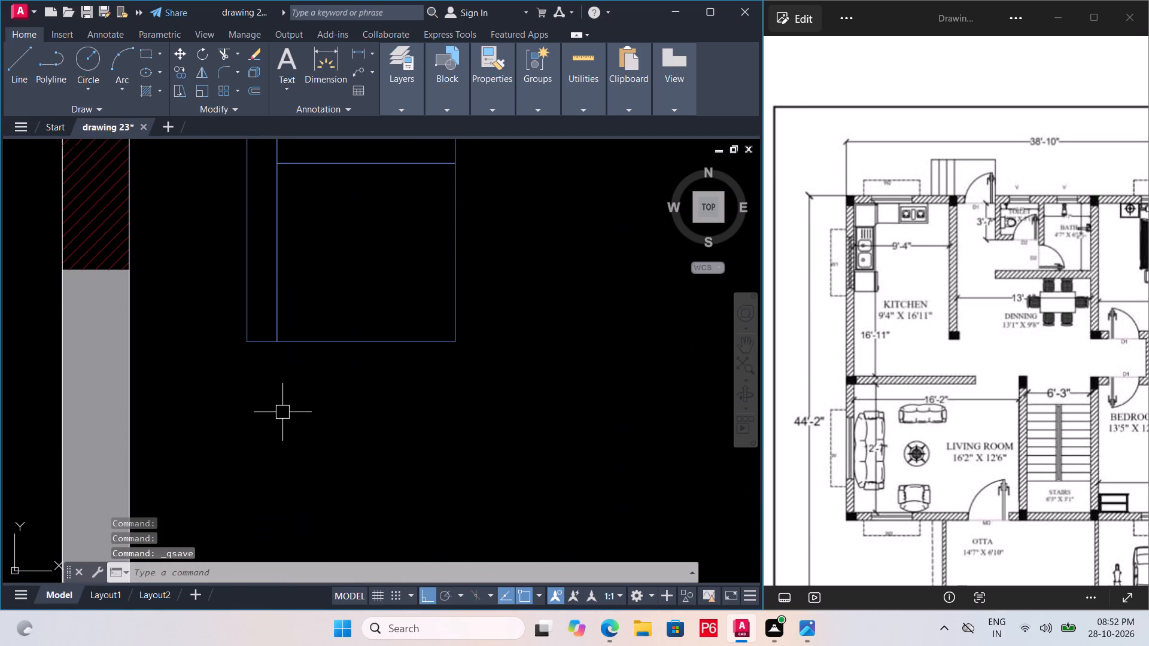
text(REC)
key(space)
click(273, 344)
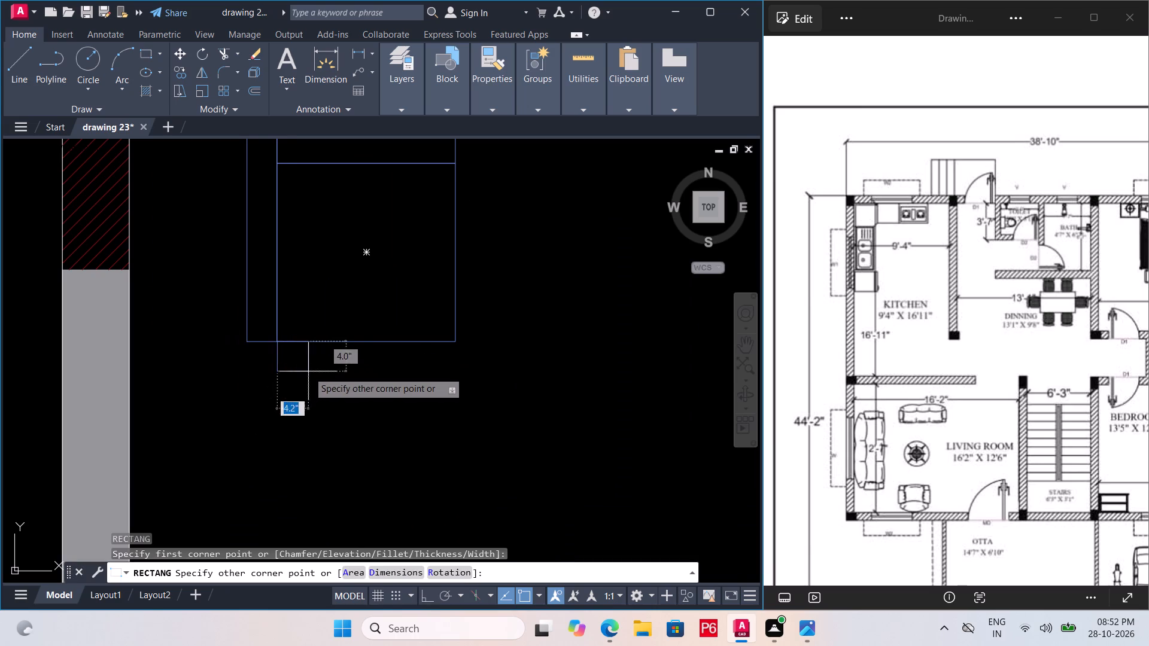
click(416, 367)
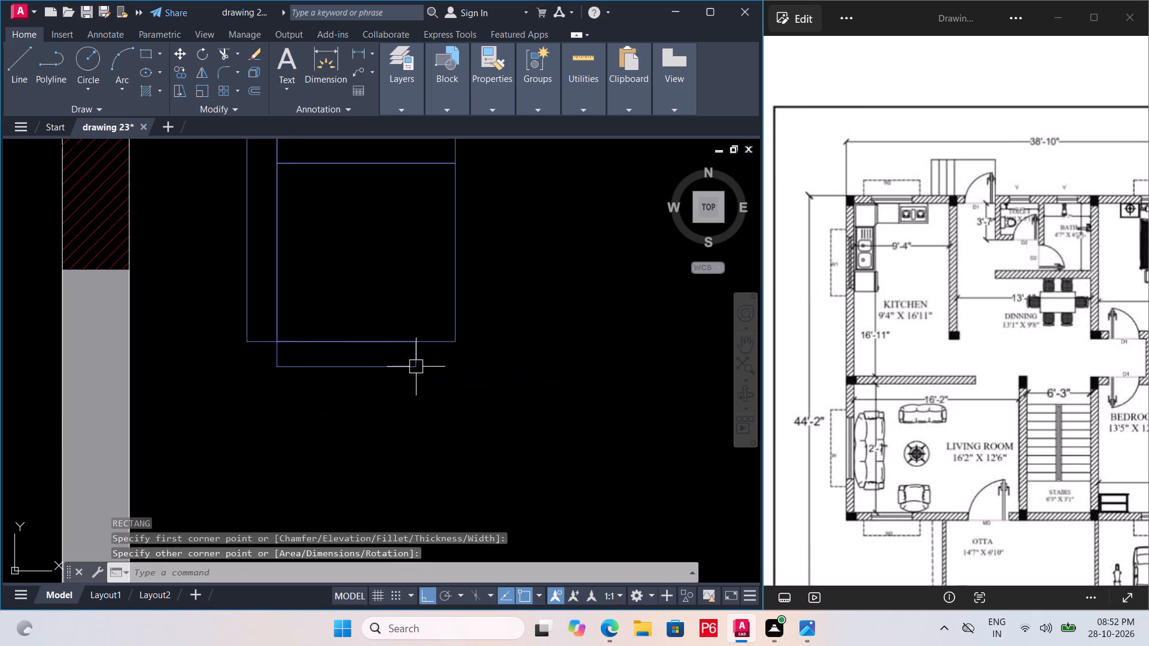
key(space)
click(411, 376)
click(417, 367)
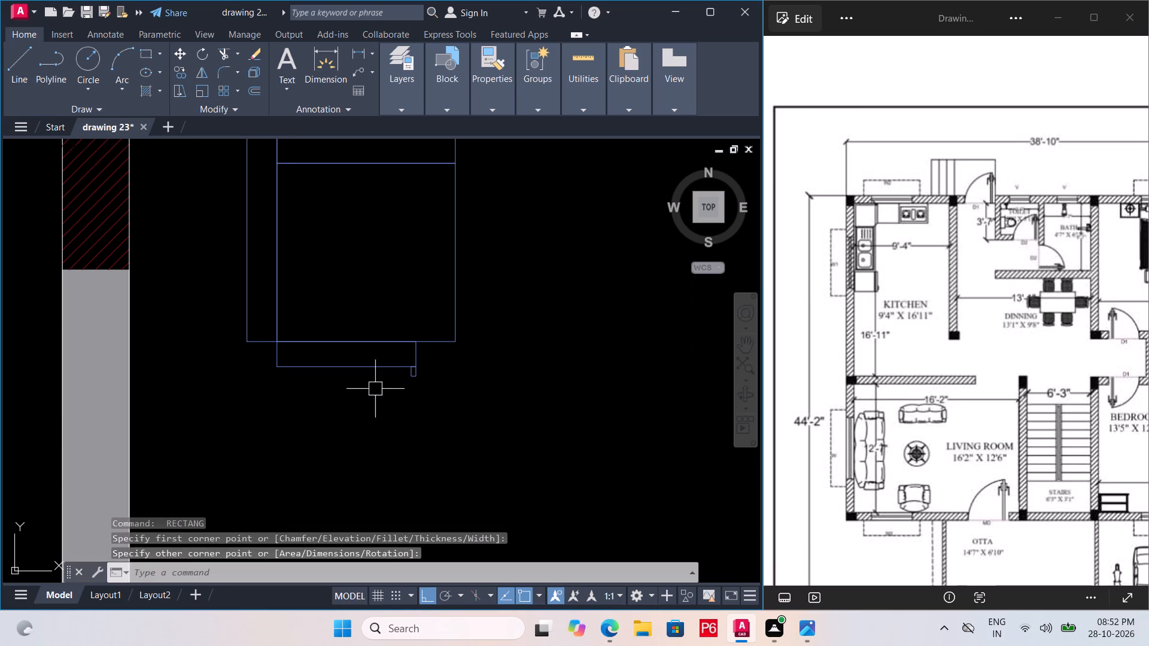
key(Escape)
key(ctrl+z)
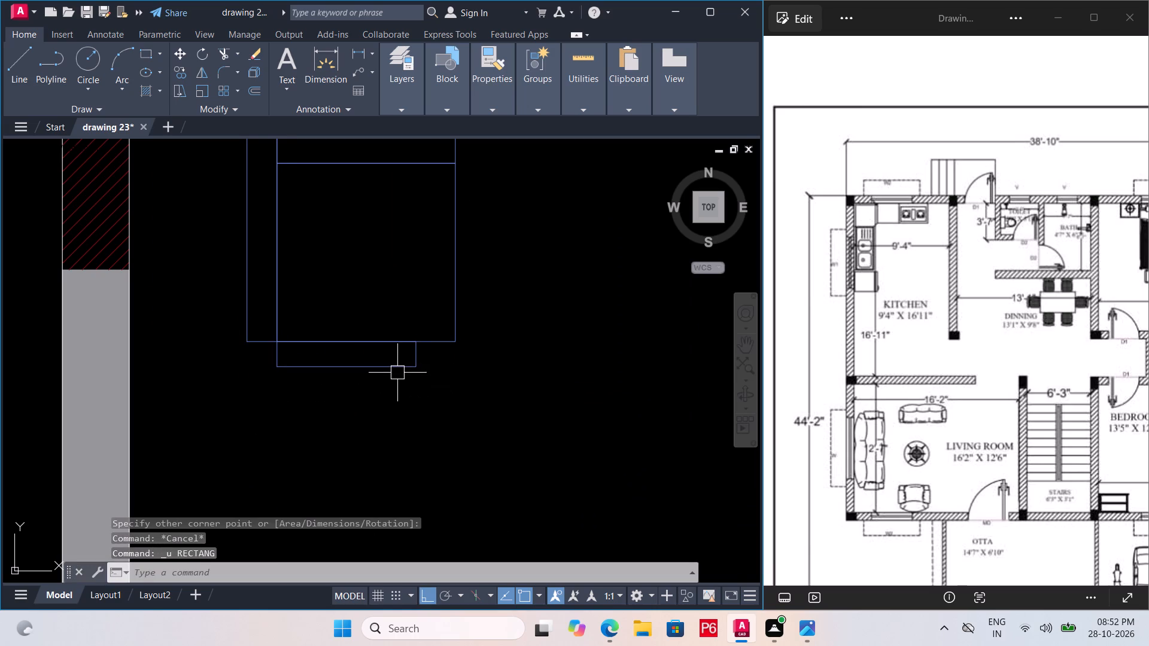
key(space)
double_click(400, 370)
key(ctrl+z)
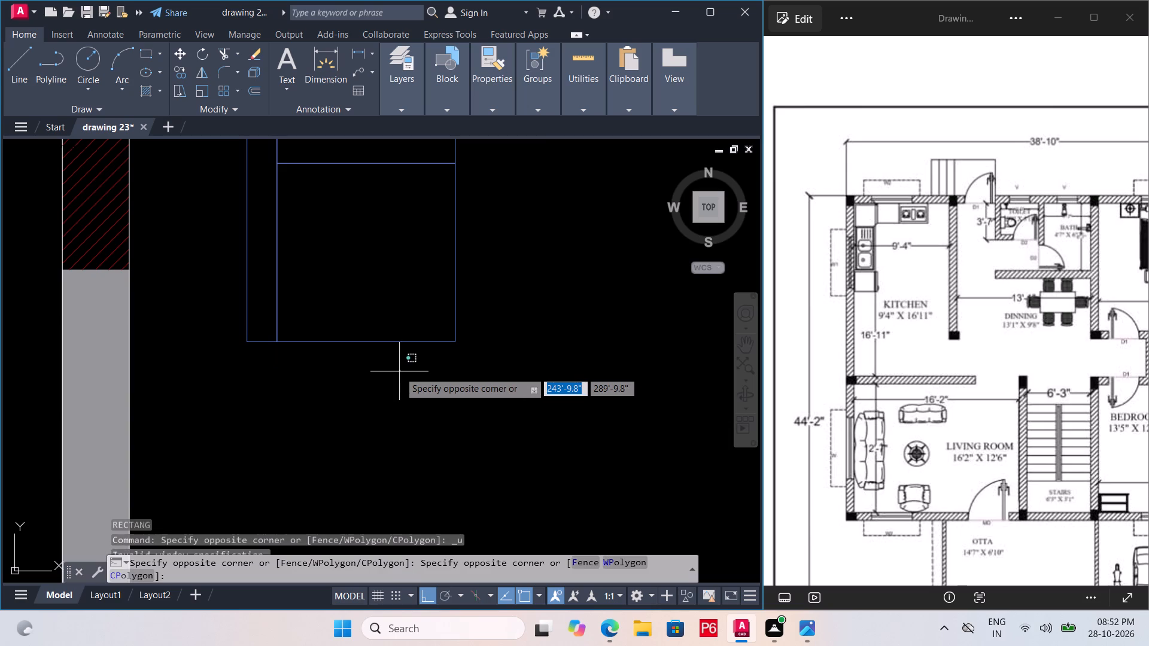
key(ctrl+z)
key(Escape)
Draw a thin armrest rectangle about 1'-8" long below the bottom seat, starting at its backrest corner, and save the drawing.
text(REC)
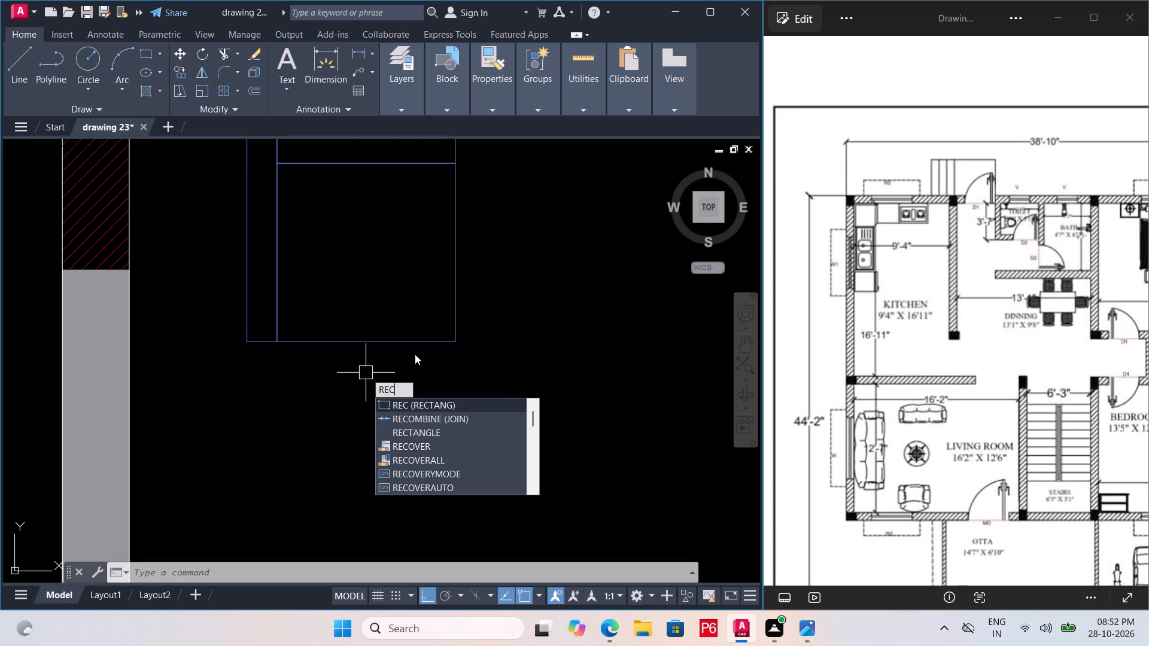
key(Return)
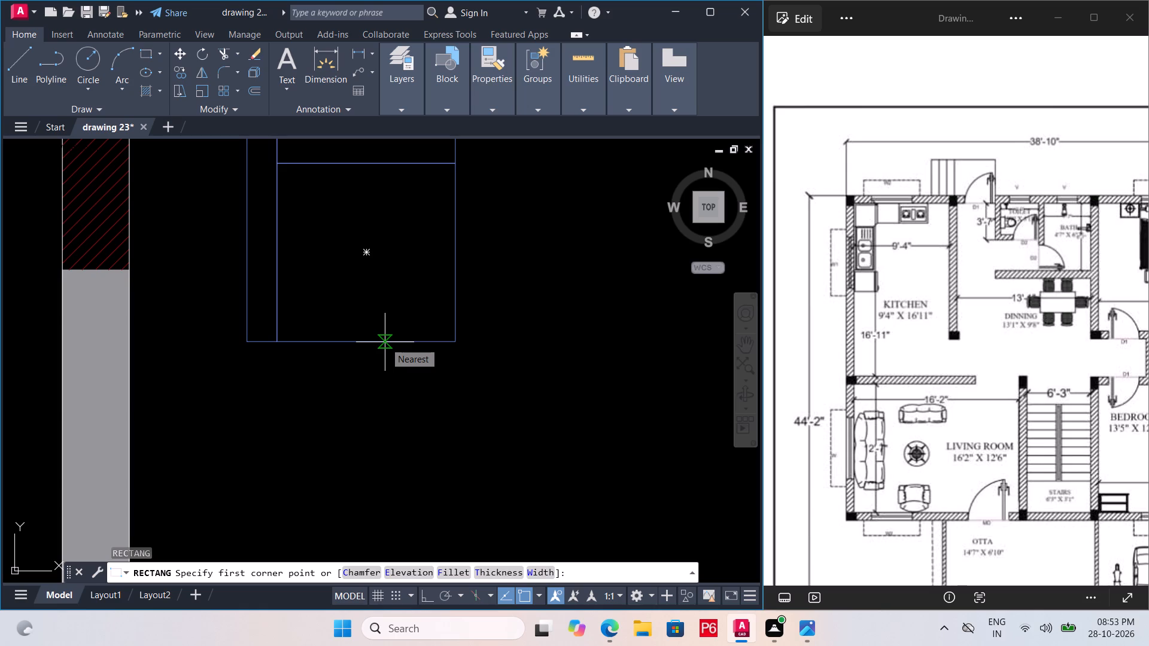
click(275, 339)
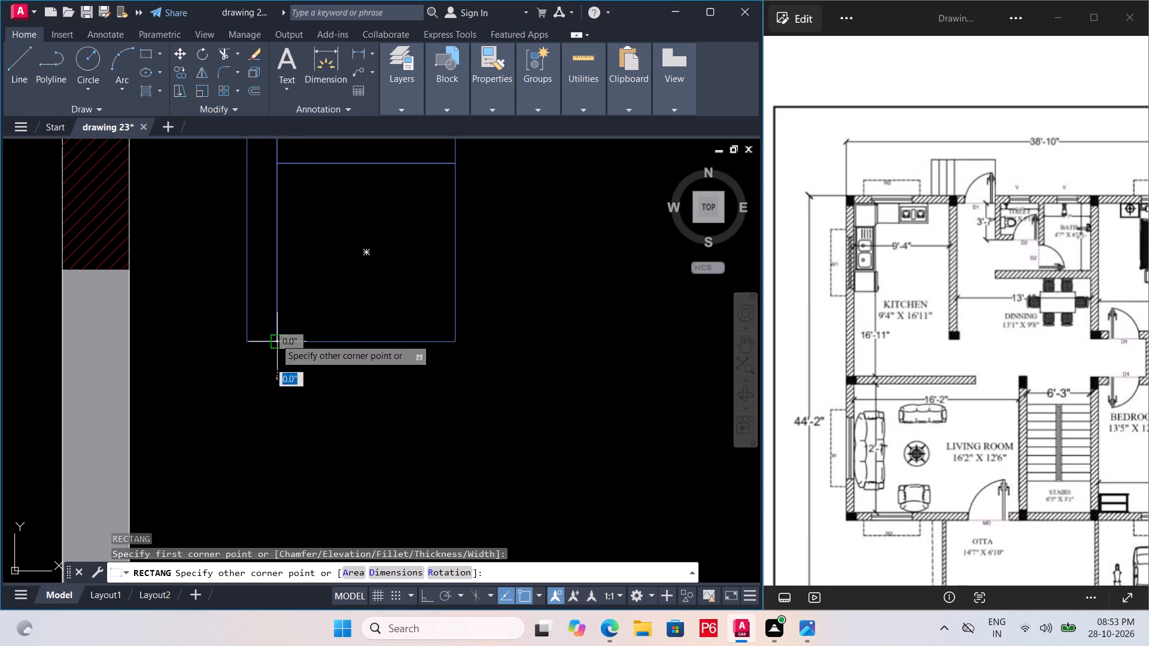
click(424, 367)
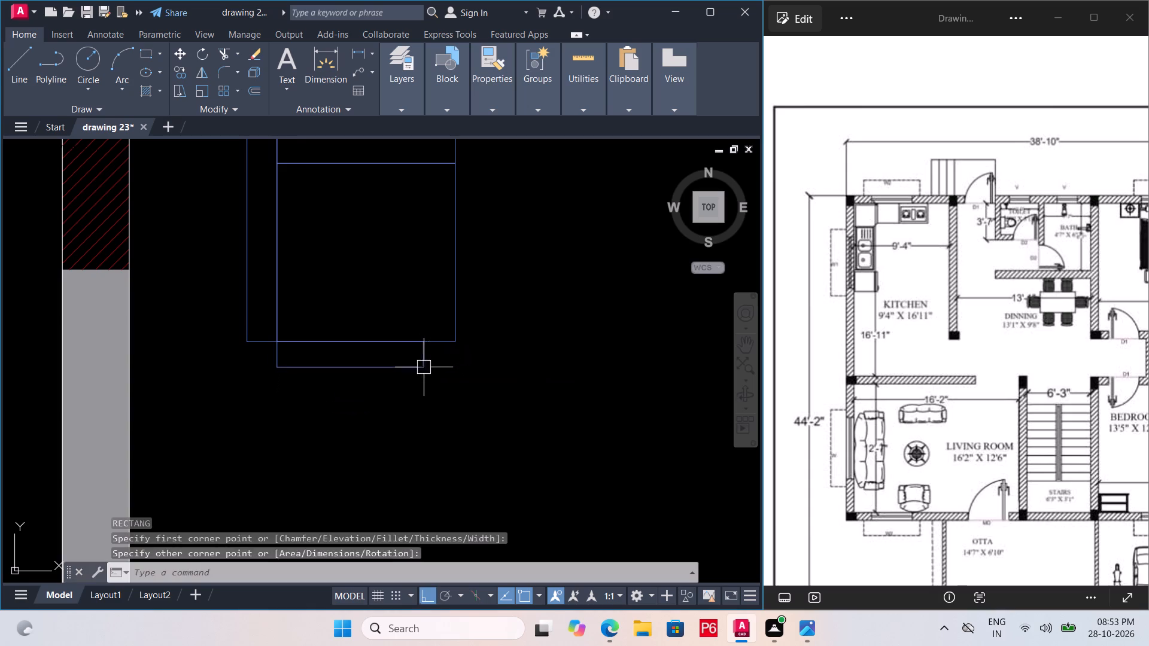
key(Escape)
key(ctrl+s)
key(ctrl+s)
key(ctrl+s)
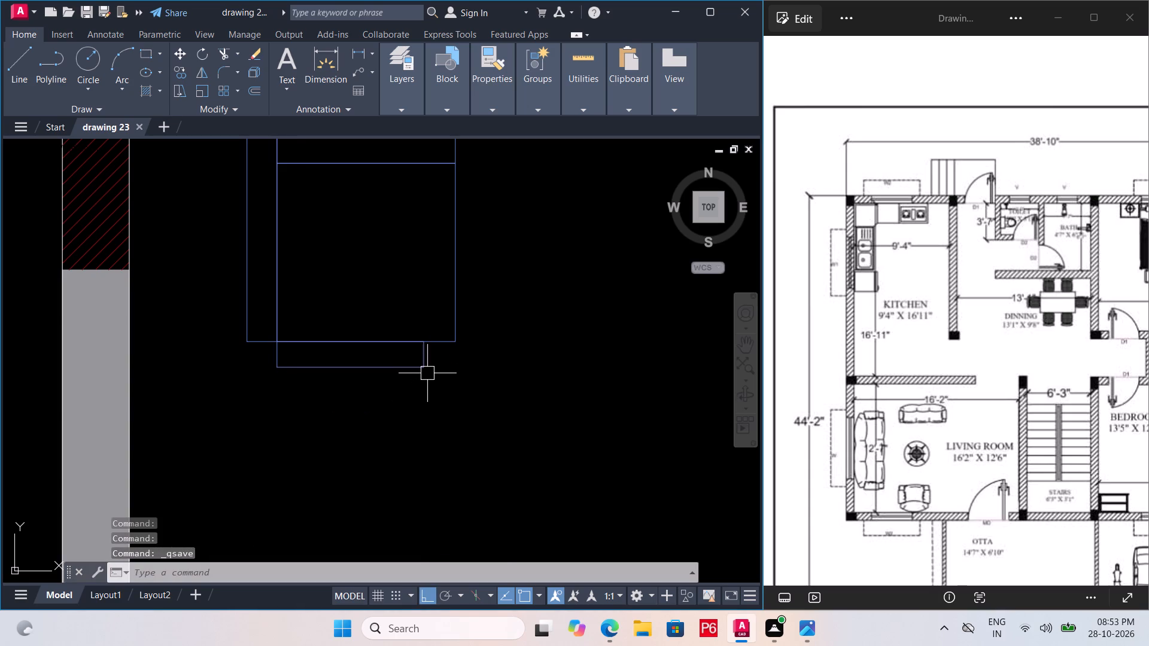
double_click(427, 373)
click(522, 364)
key(Escape)
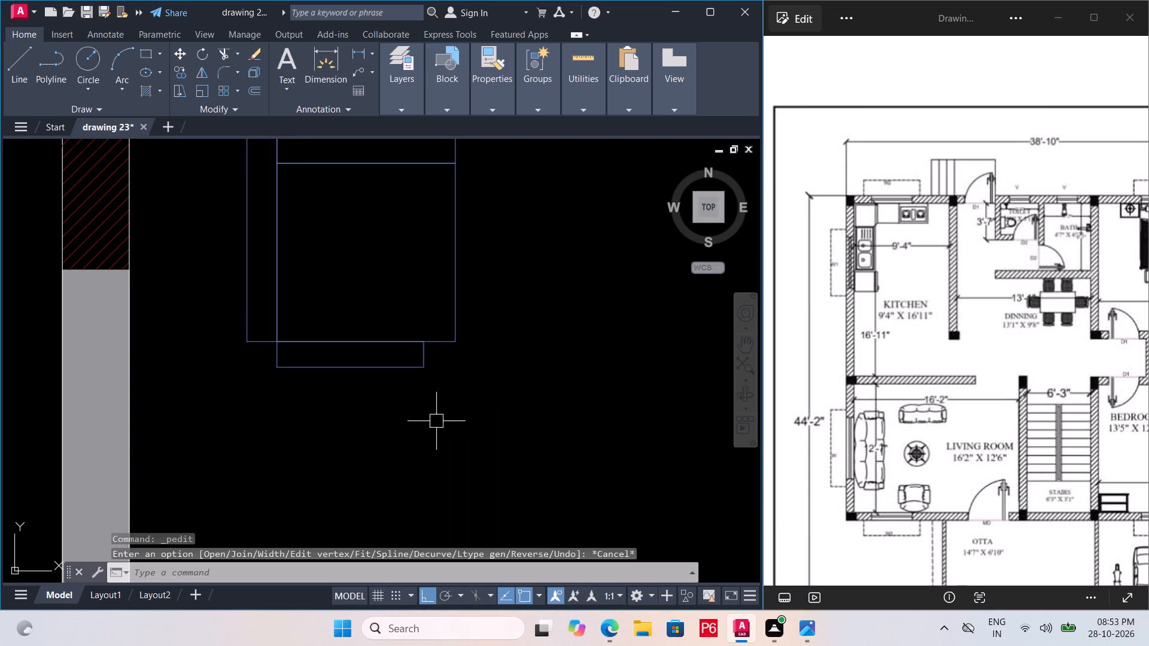
key(ctrl+s)
key(ctrl+s)
key(ctrl+s)
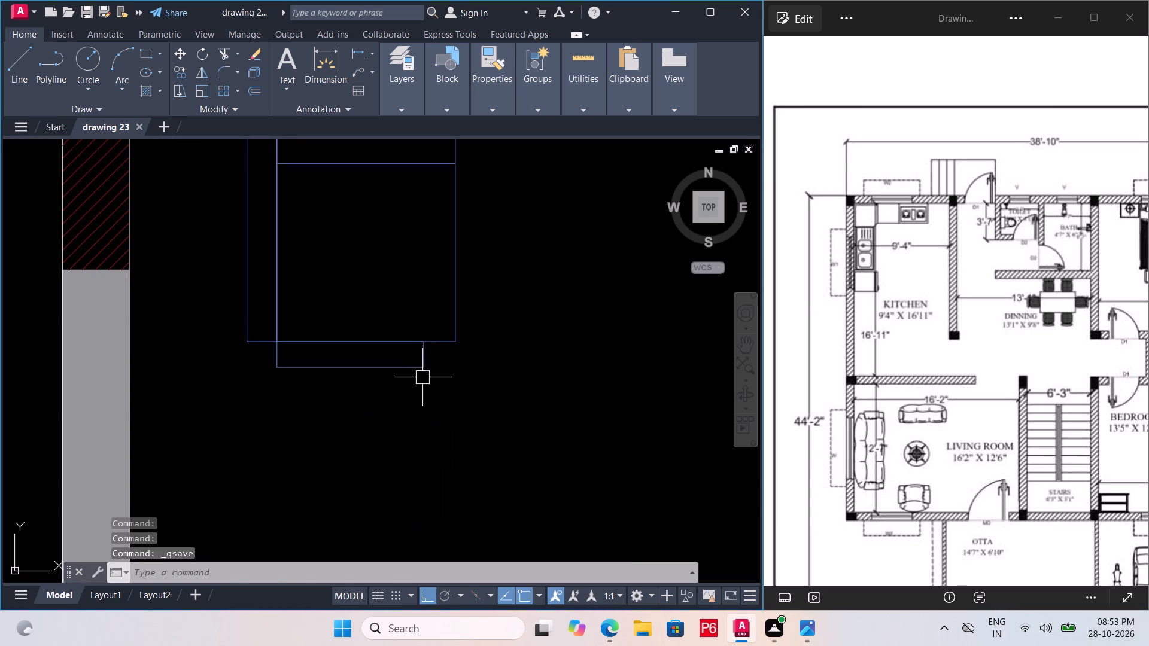
Copy the bottom armrest to the opposite end of the sofa, resting on the top seat's upper edge, and save the drawing.
click(423, 374)
click(417, 367)
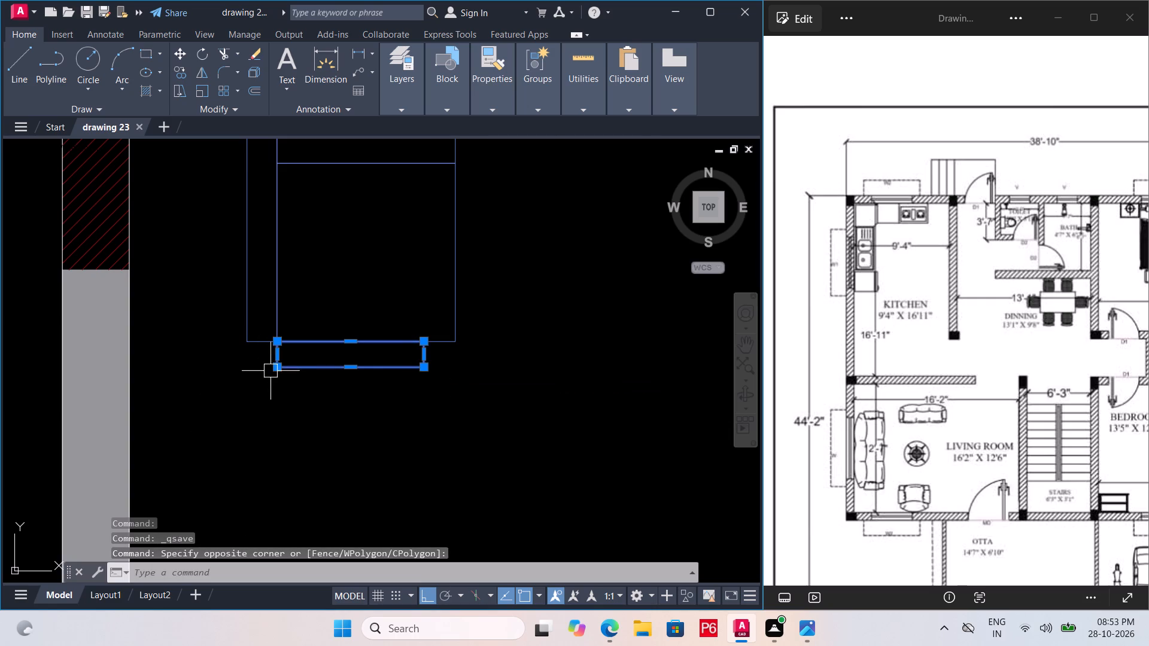
text(CO)
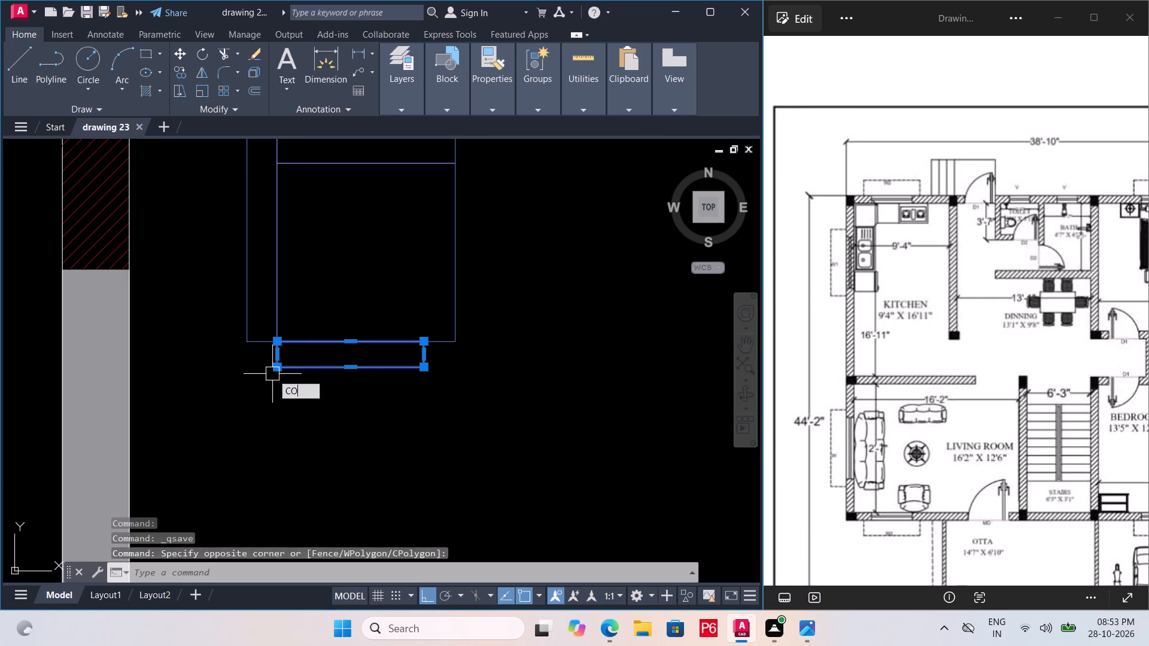
key(space)
click(280, 368)
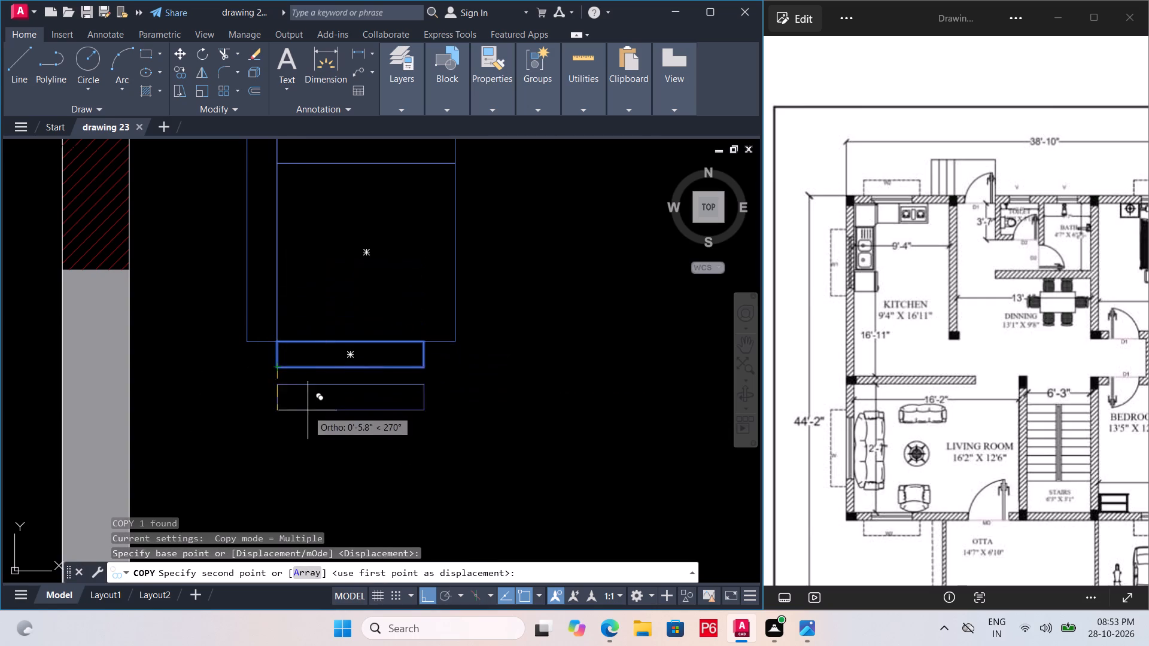
scroll(309, 413, down, 2)
click(305, 178)
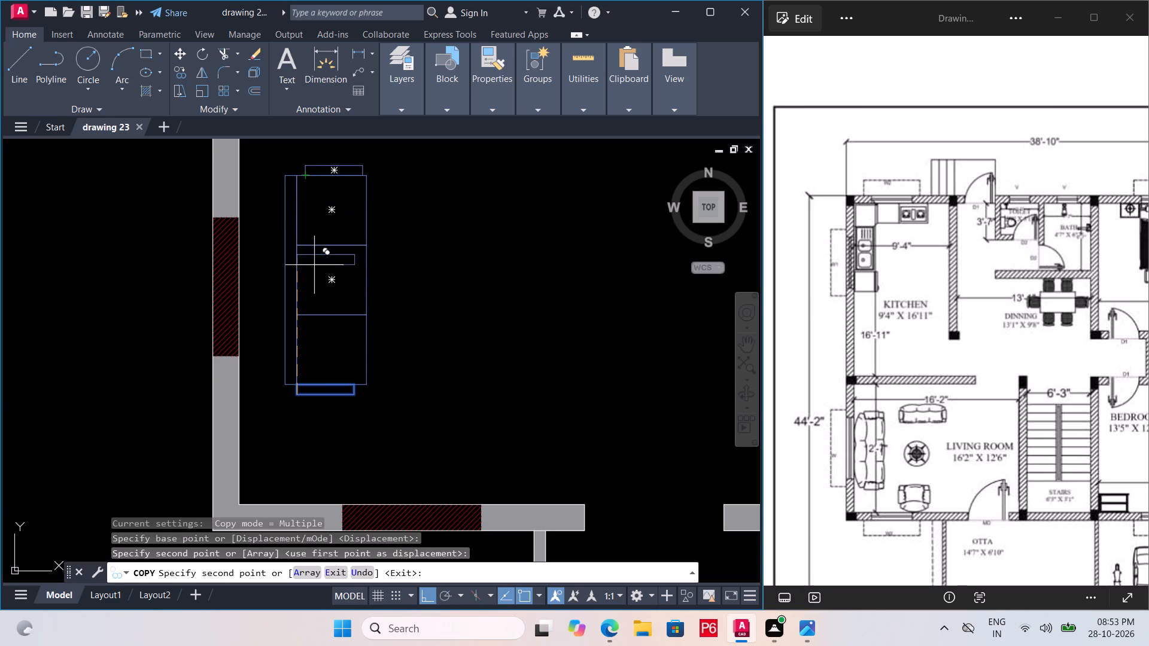
key(ctrl+z)
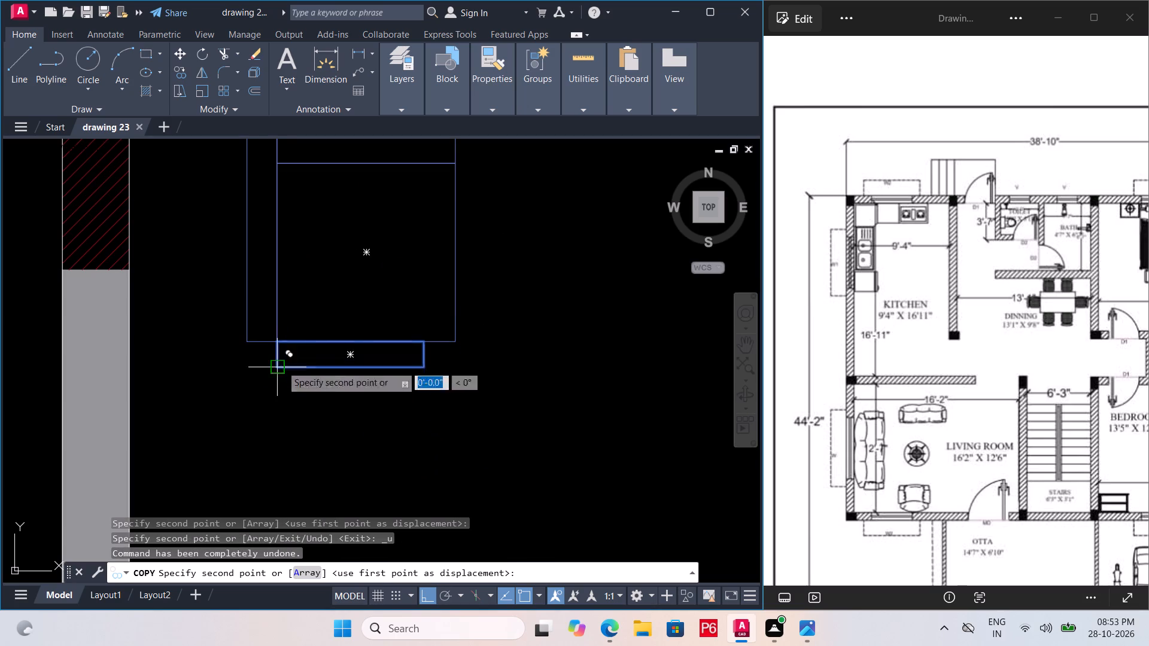
scroll(276, 383, down, 3)
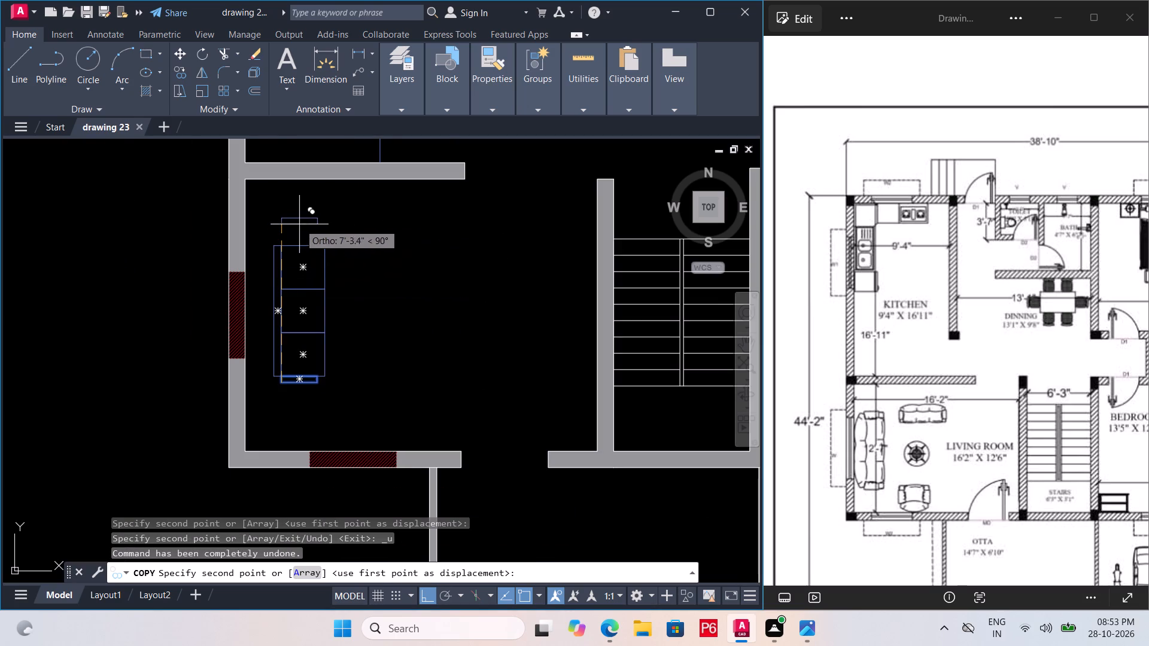
scroll(294, 242, up, 4)
click(206, 266)
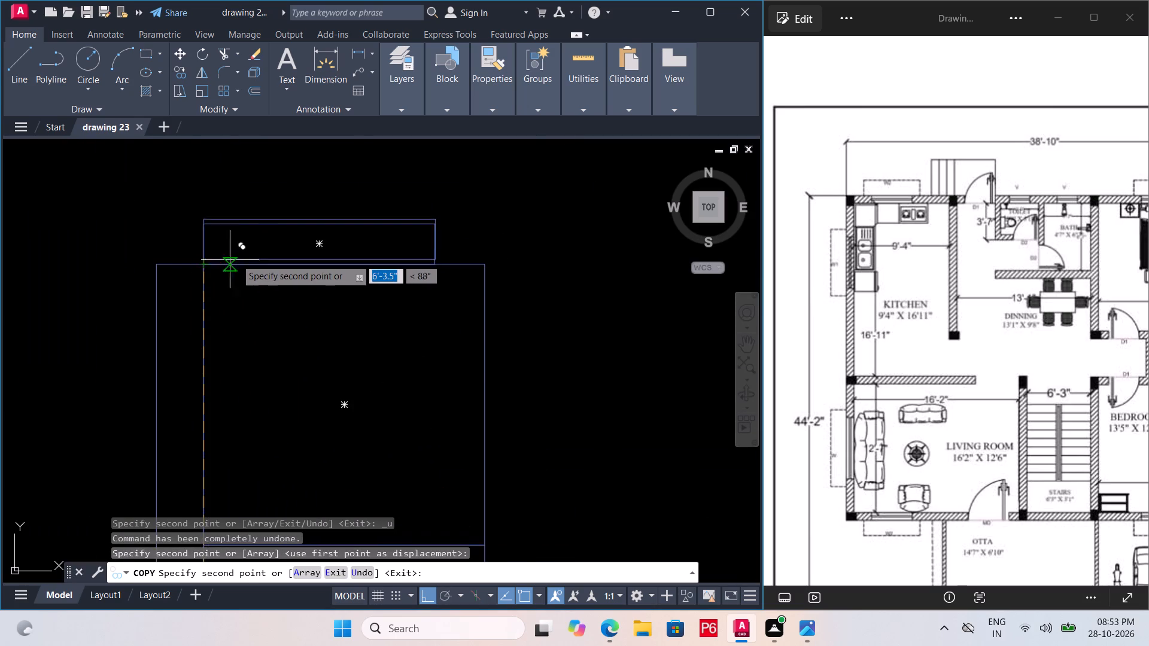
scroll(261, 249, down, 3)
key(ctrl+s)
key(ctrl+s)
key(ctrl+s)
key(ctrl+s)
key(ctrl+s)
key(ctrl+s)
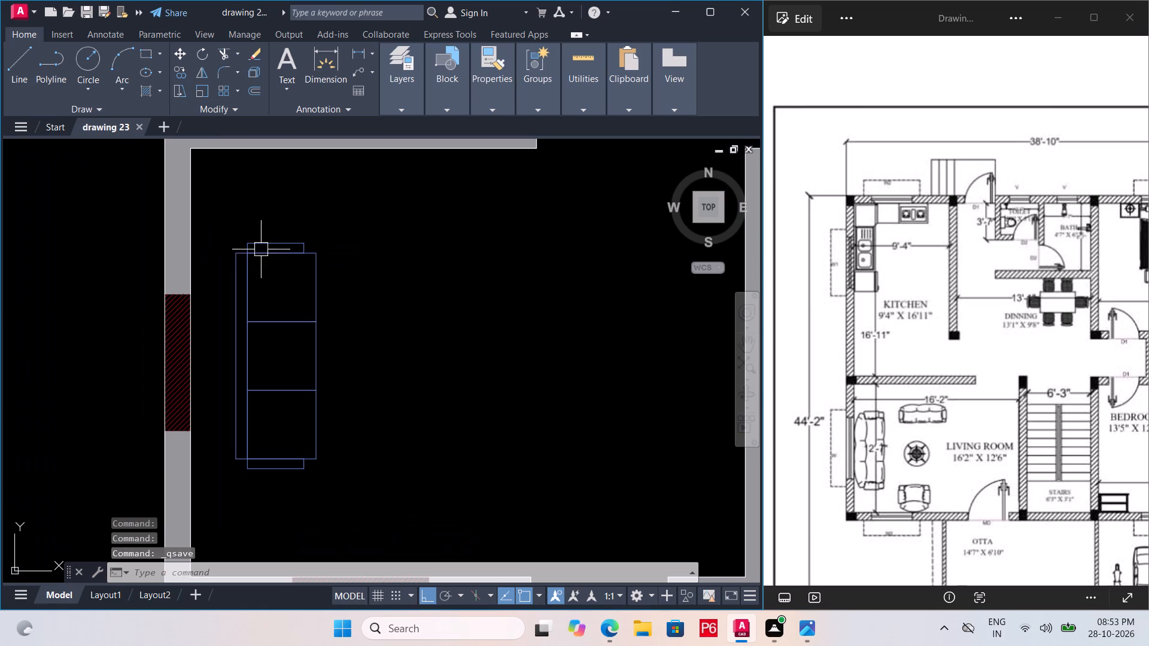
scroll(261, 249, down, 1)
key(space)
Stretch the wall-side end of the bottom armrest horizontally to line up with the backrest's outer edge.
scroll(250, 379, up, 2)
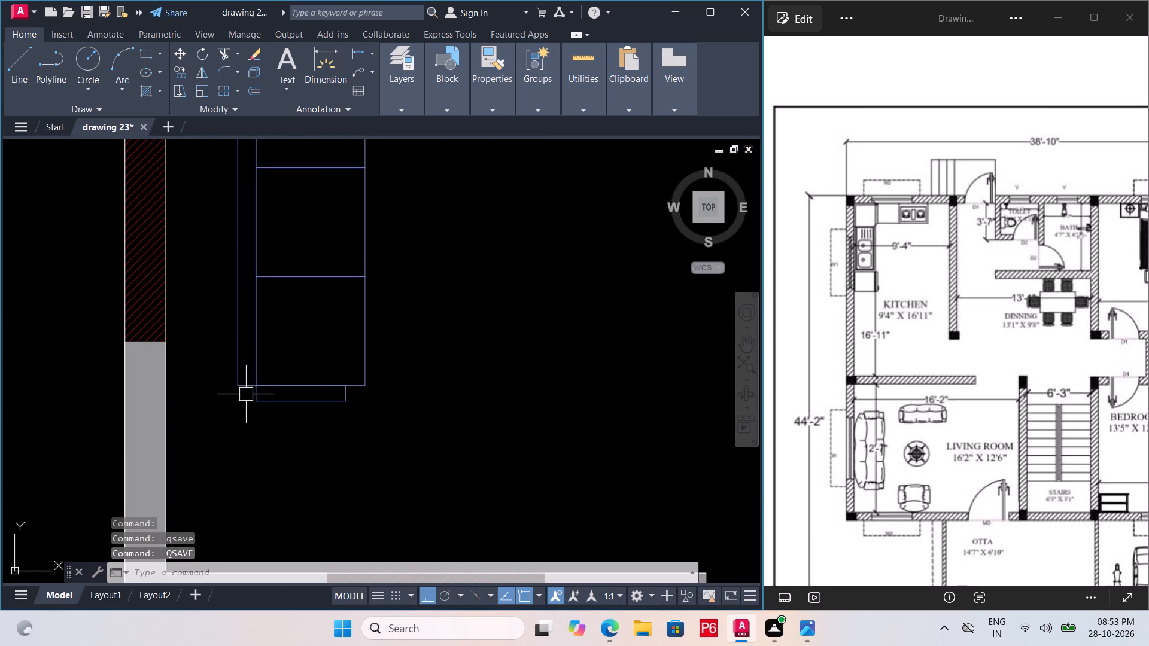
click(255, 398)
scroll(241, 405, up, 4)
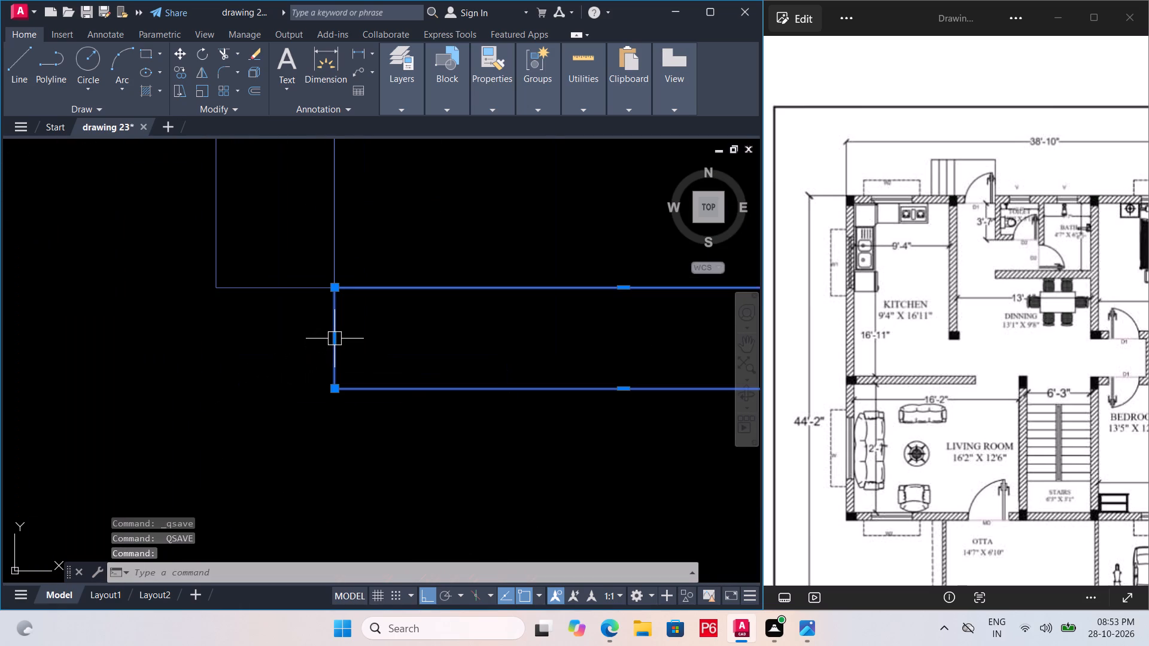
click(333, 339)
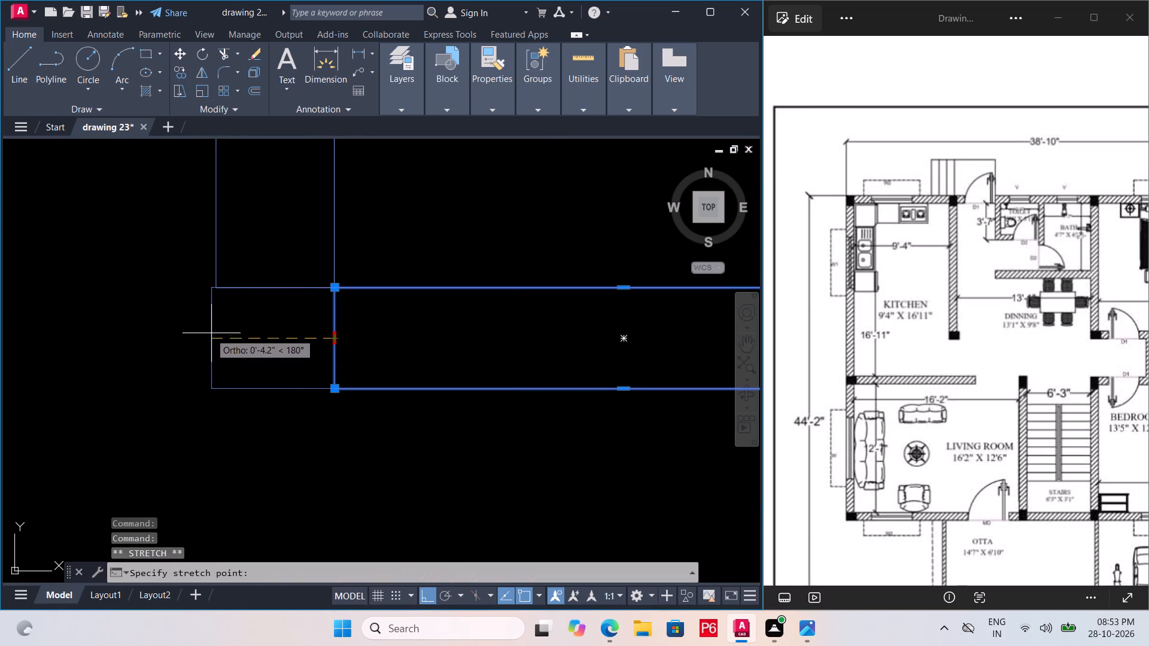
click(219, 287)
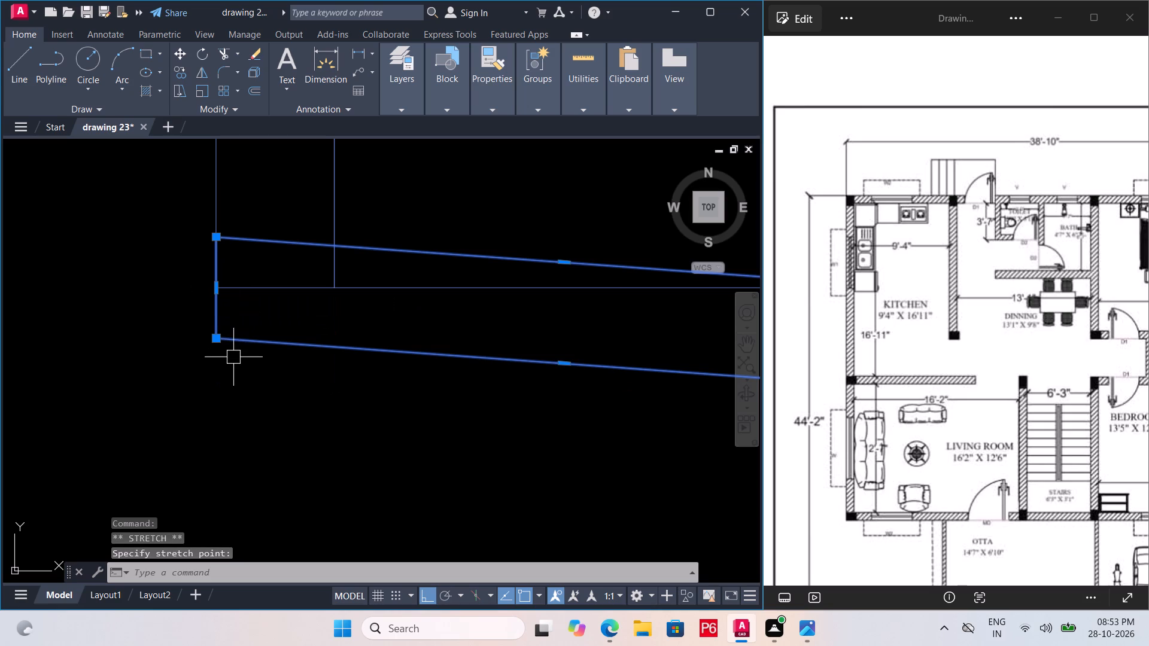
key(ctrl+z)
click(335, 334)
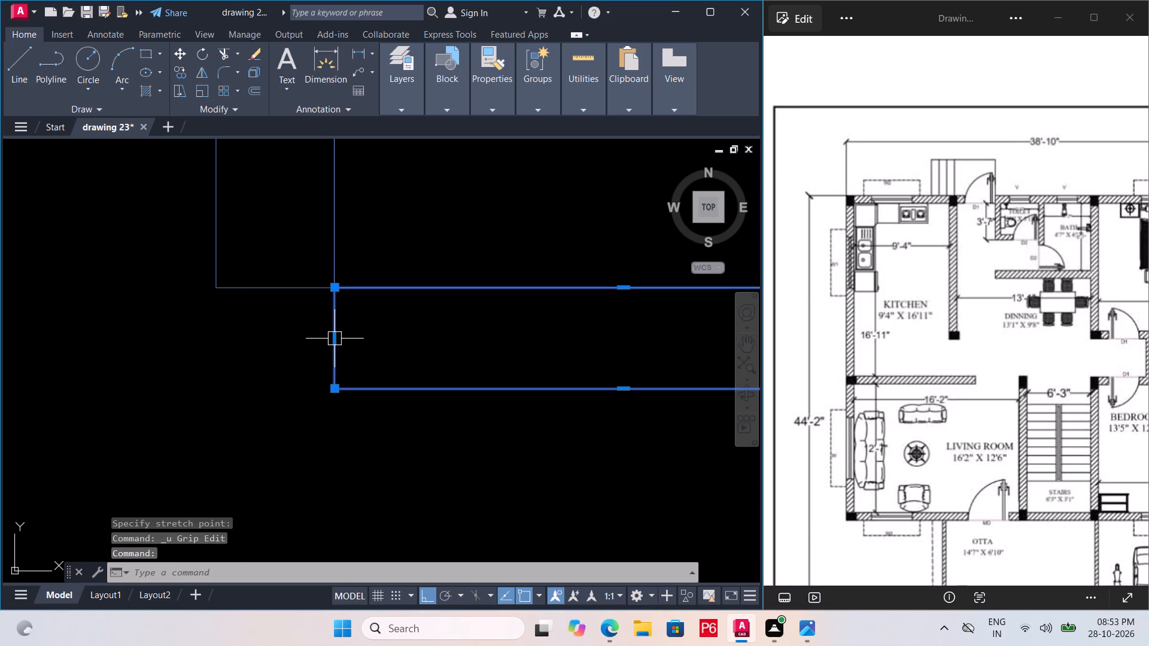
click(331, 336)
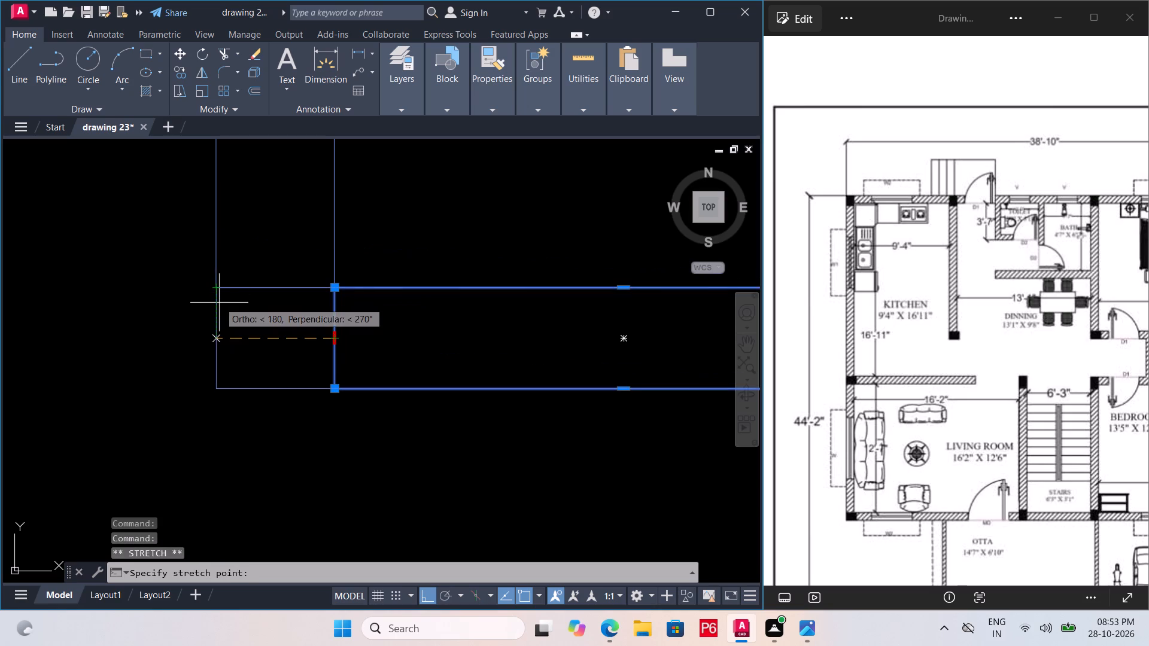
double_click(214, 339)
scroll(222, 425, down, 1)
key(space)
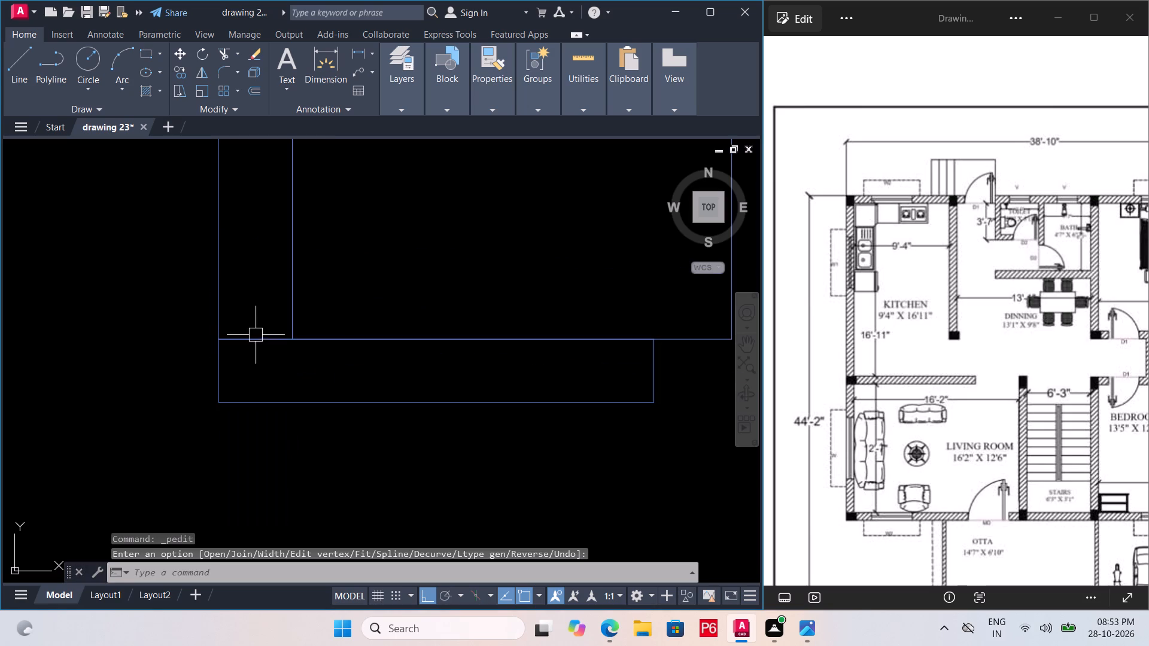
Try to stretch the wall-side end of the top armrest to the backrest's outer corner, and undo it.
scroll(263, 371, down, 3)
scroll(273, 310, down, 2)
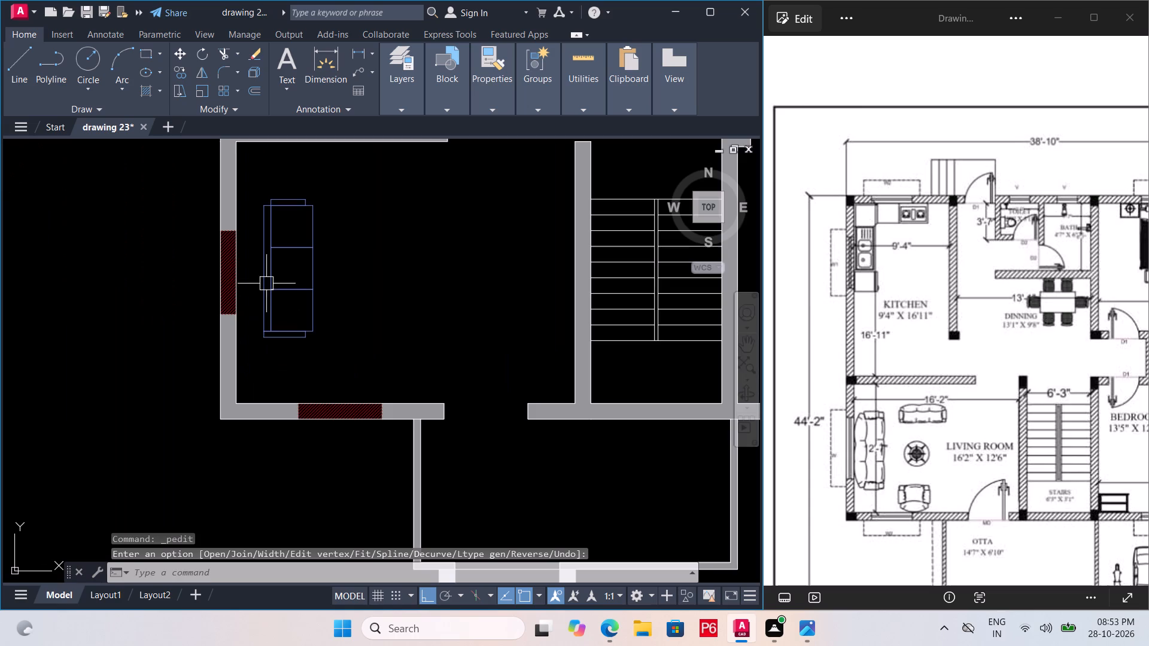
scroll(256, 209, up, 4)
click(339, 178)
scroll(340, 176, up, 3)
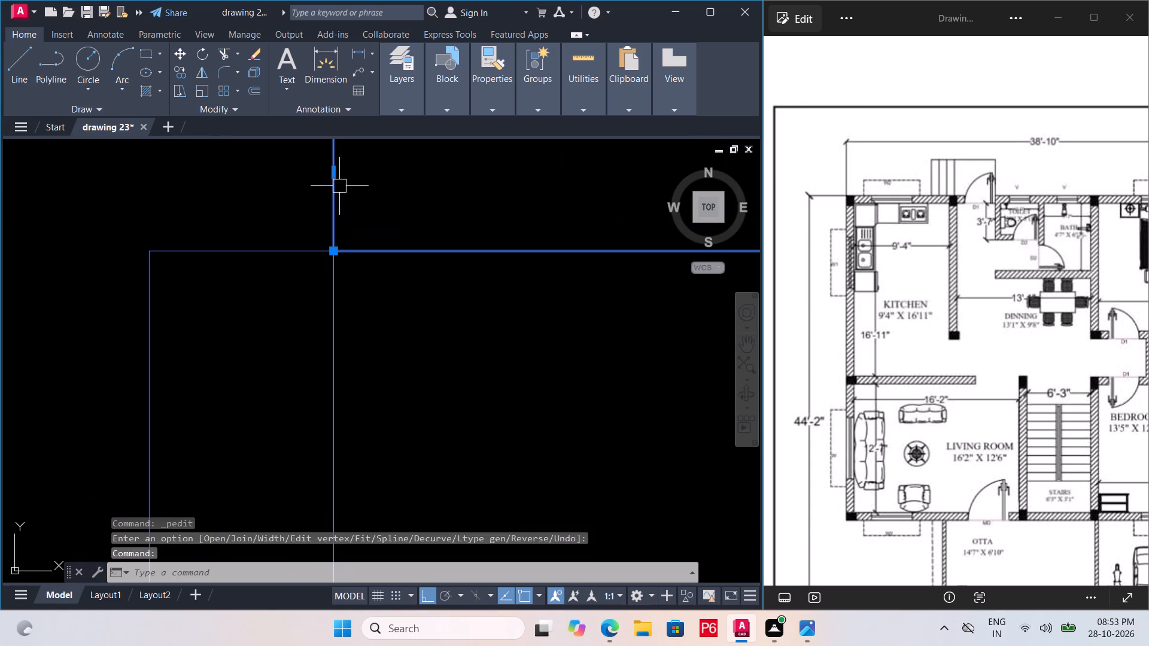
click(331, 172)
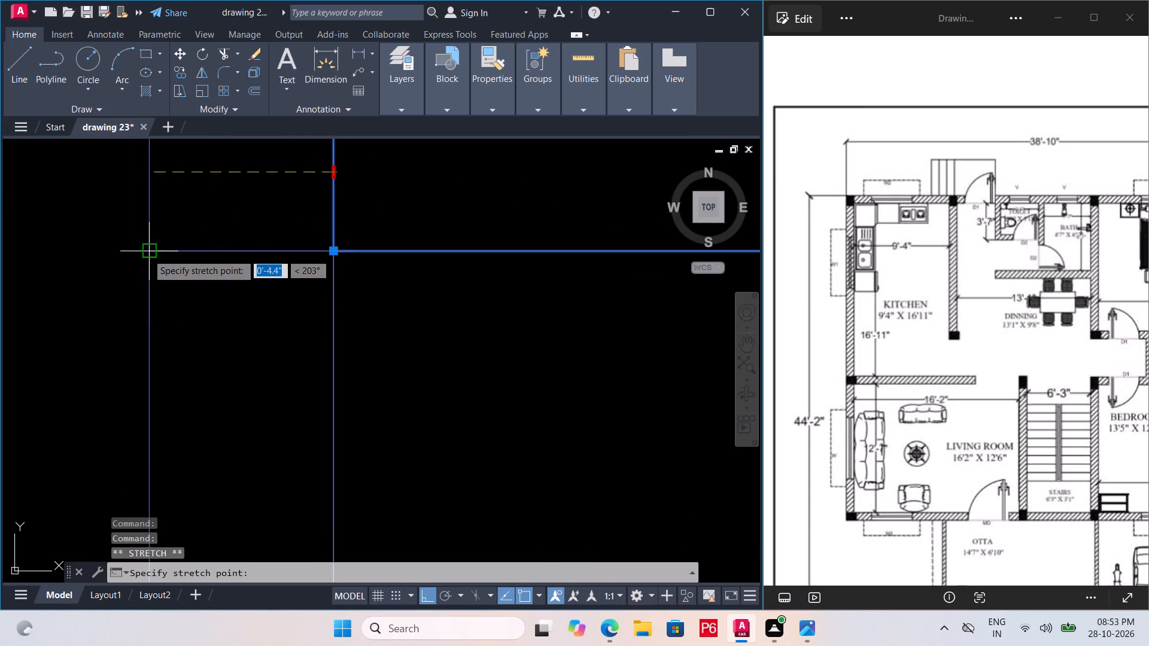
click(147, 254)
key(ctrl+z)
Stretch the wall-side end of the top armrest horizontally to line up with the backrest's outer edge, and save the drawing.
scroll(177, 374, down, 2)
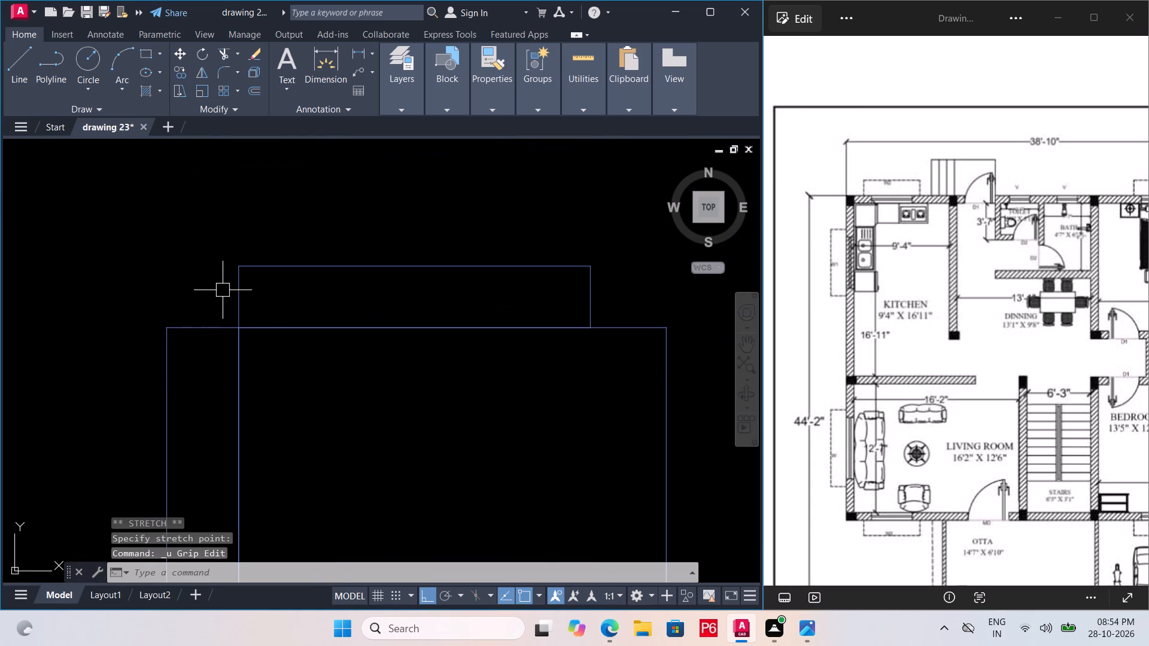
click(238, 292)
click(238, 294)
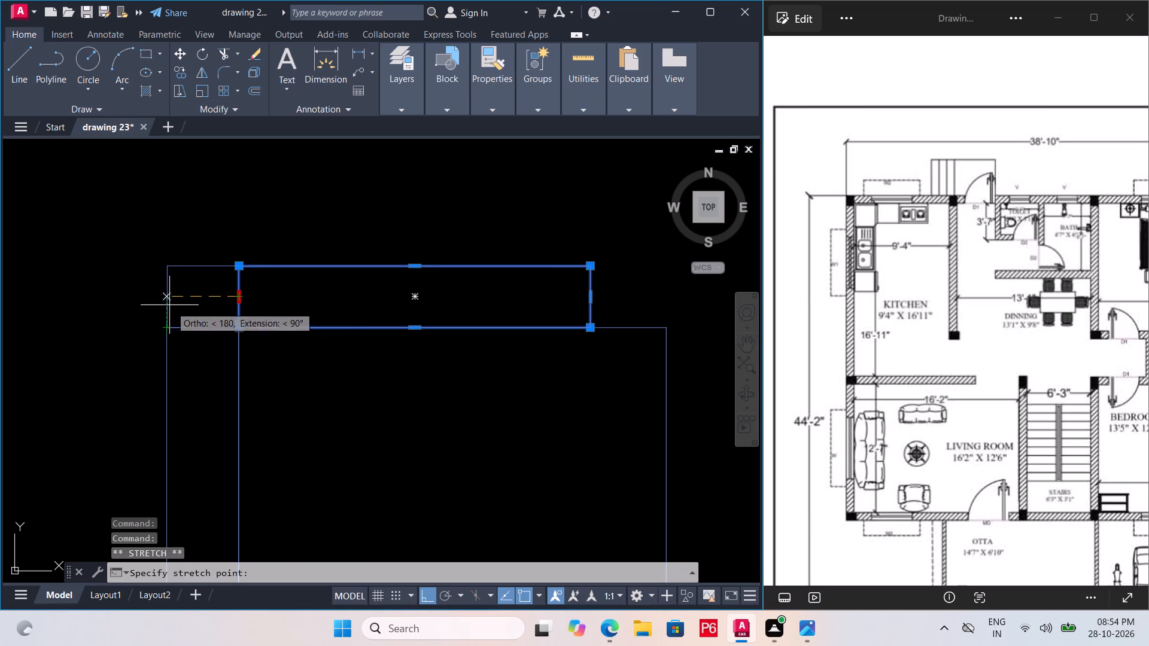
click(166, 298)
scroll(187, 244, down, 5)
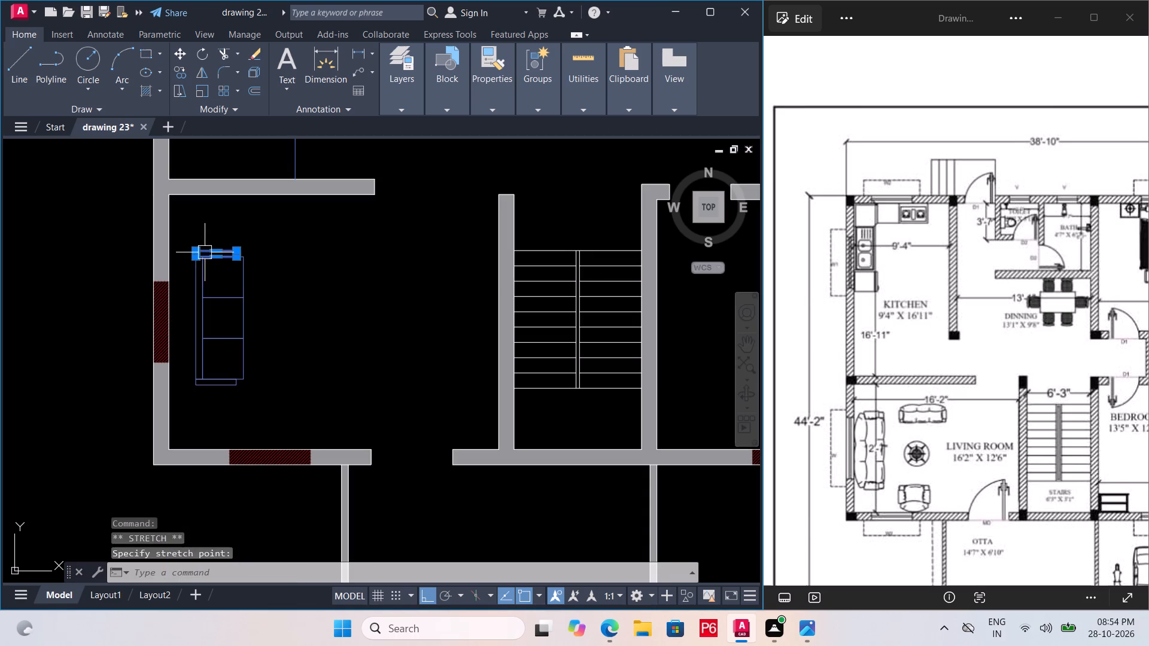
key(ctrl+s)
key(ctrl+s)
key(ctrl+s)
key(ctrl+s)
key(ctrl+s)
key(ctrl+s)
key(ctrl+s)
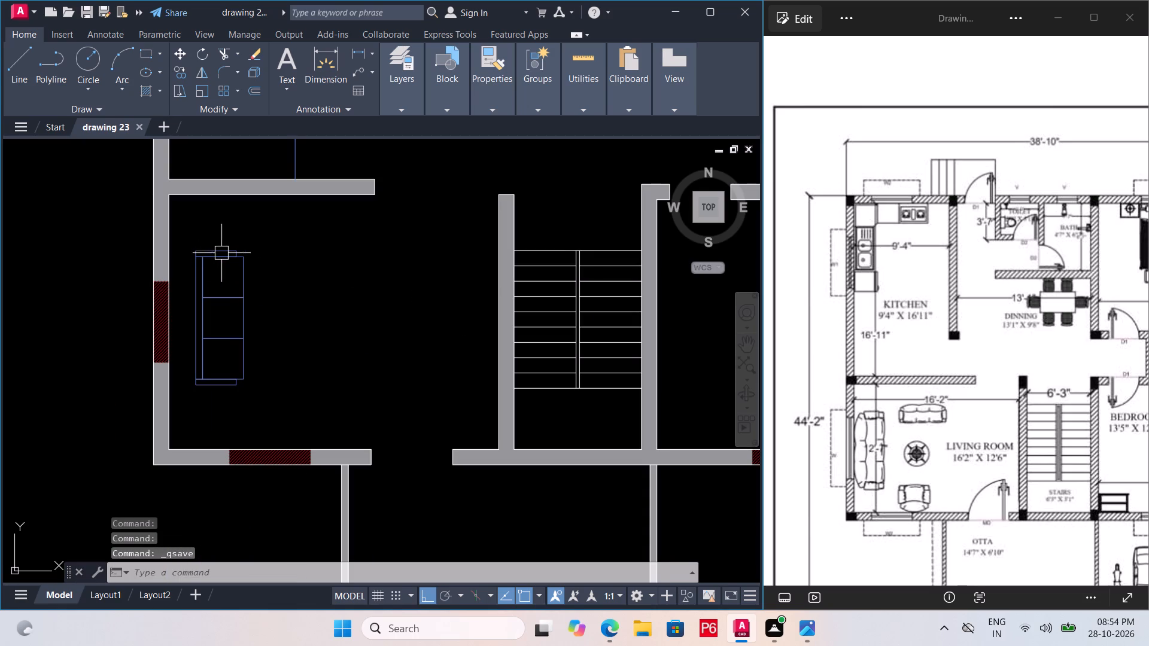
key(space)
Select the whole three-seat sofa, including its seats, backrest and both armrests, for a modify operation.
click(184, 242)
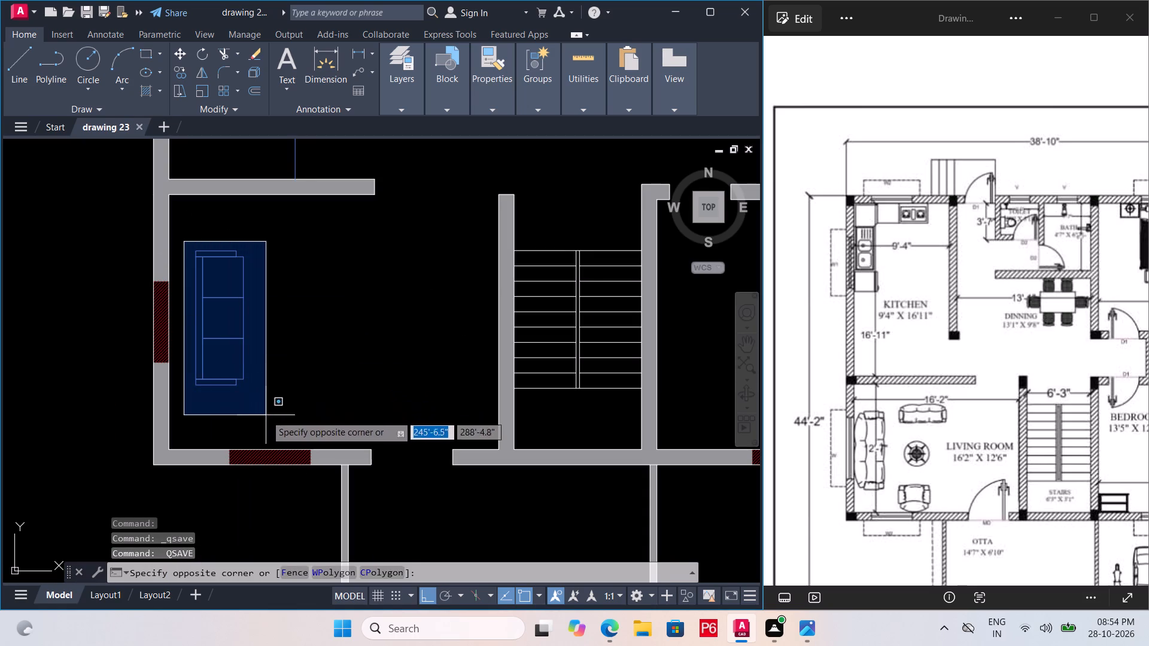
click(266, 415)
right_click(235, 339)
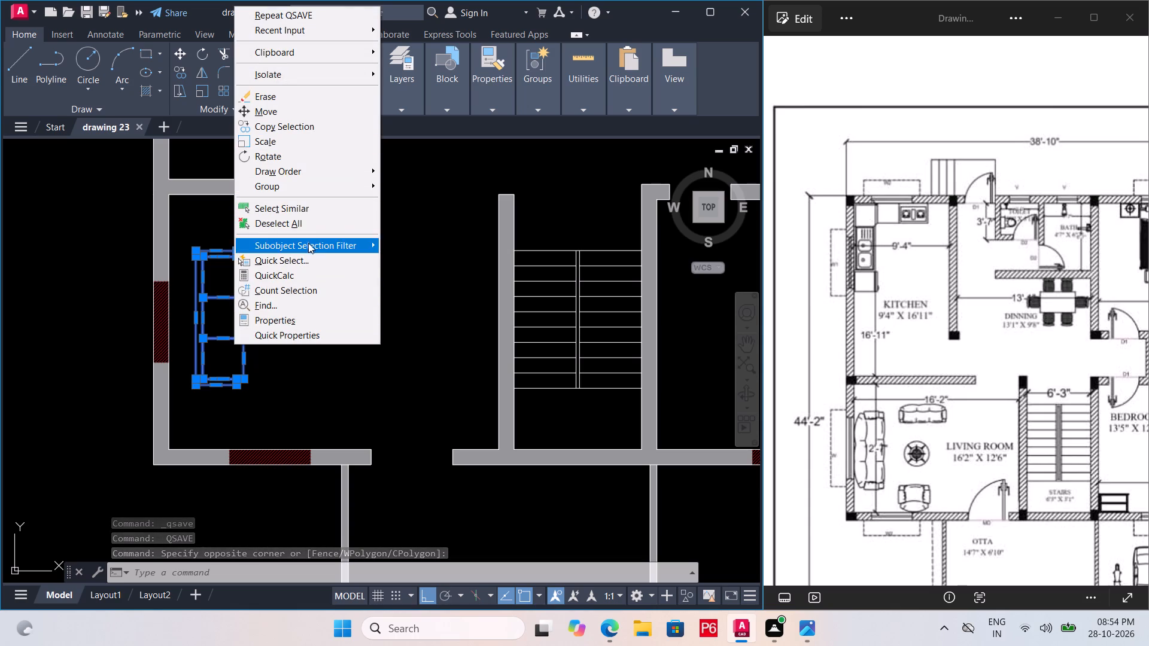
right_click(222, 294)
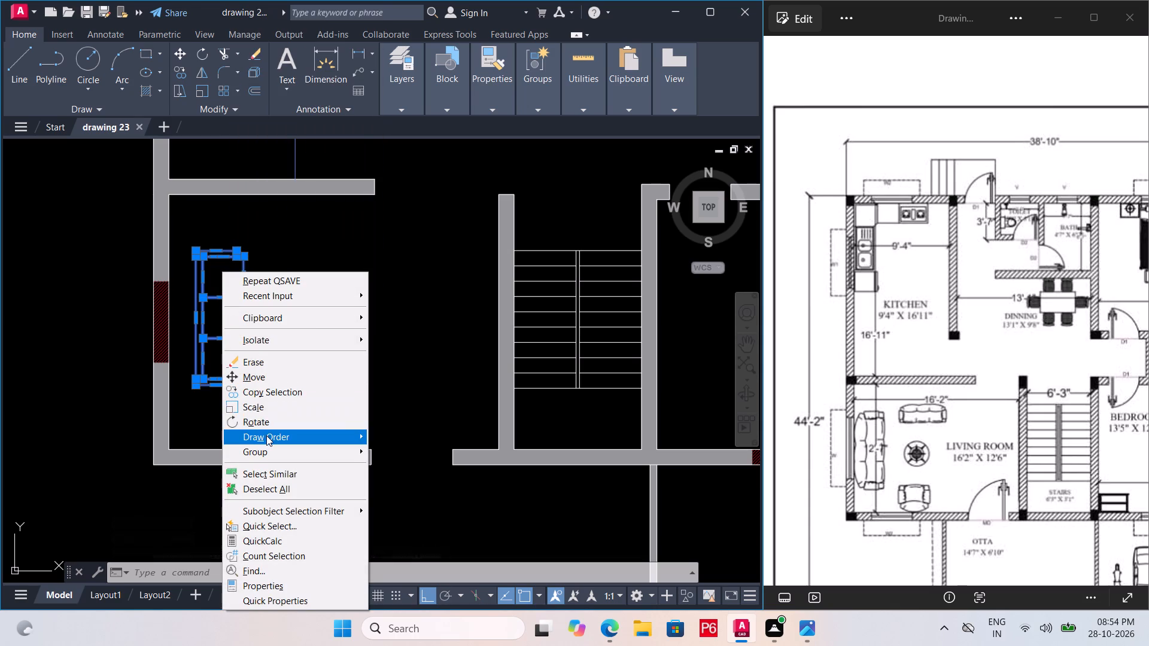
click(200, 331)
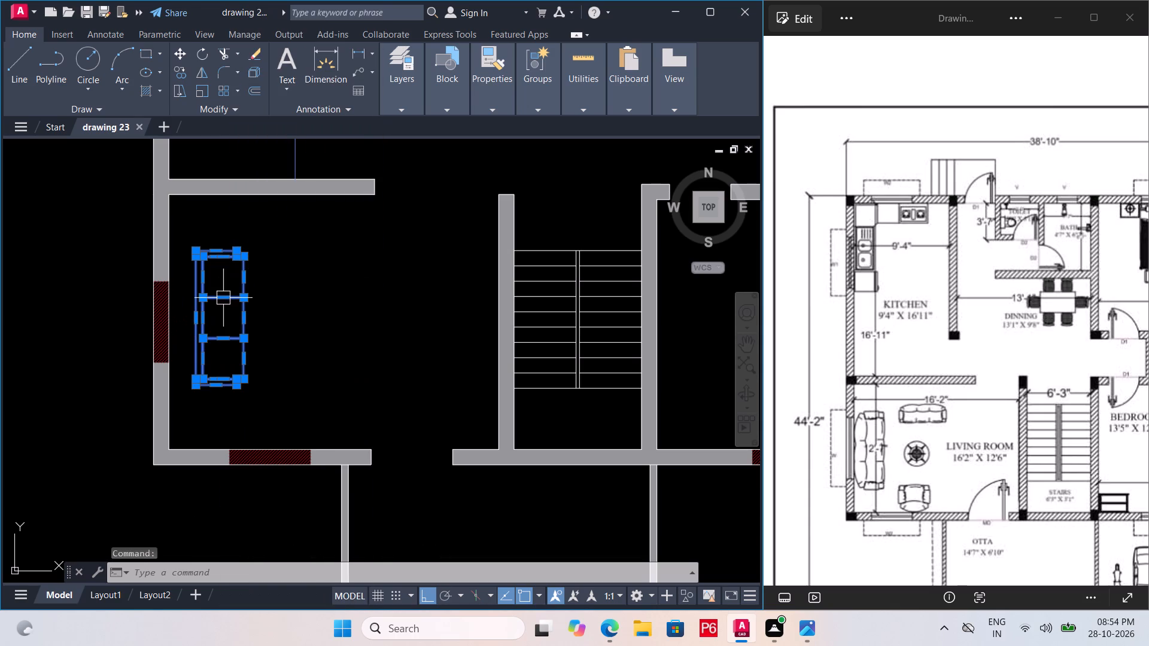
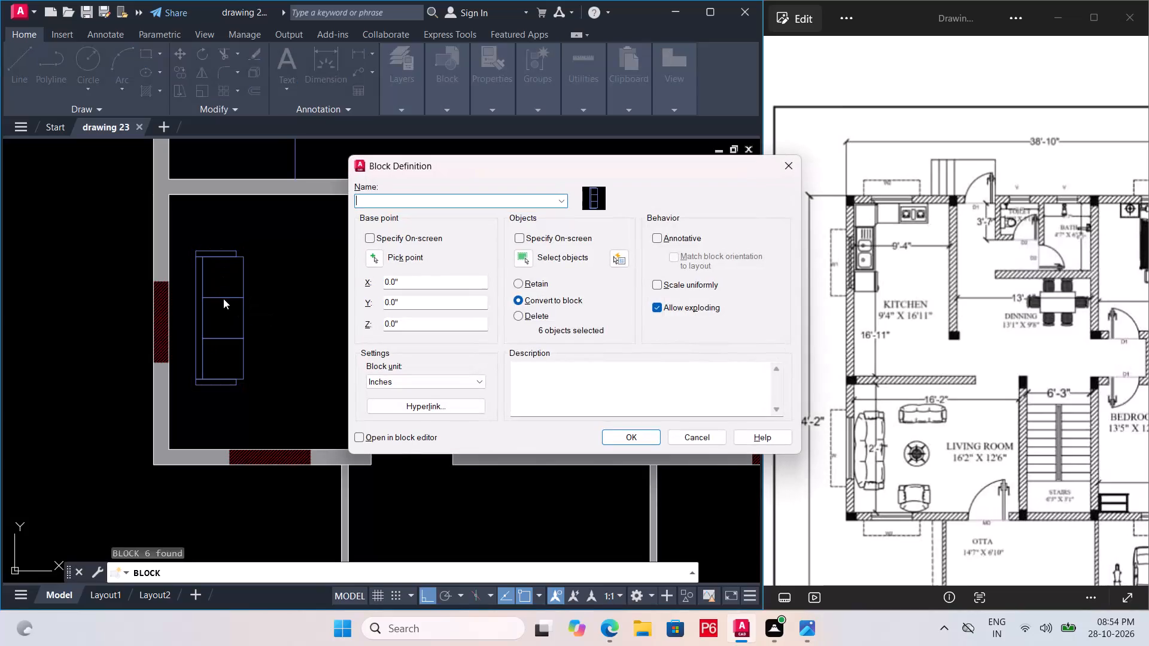
Convert the selected three-seat sofa into a block named s.
key(s)
click(629, 440)
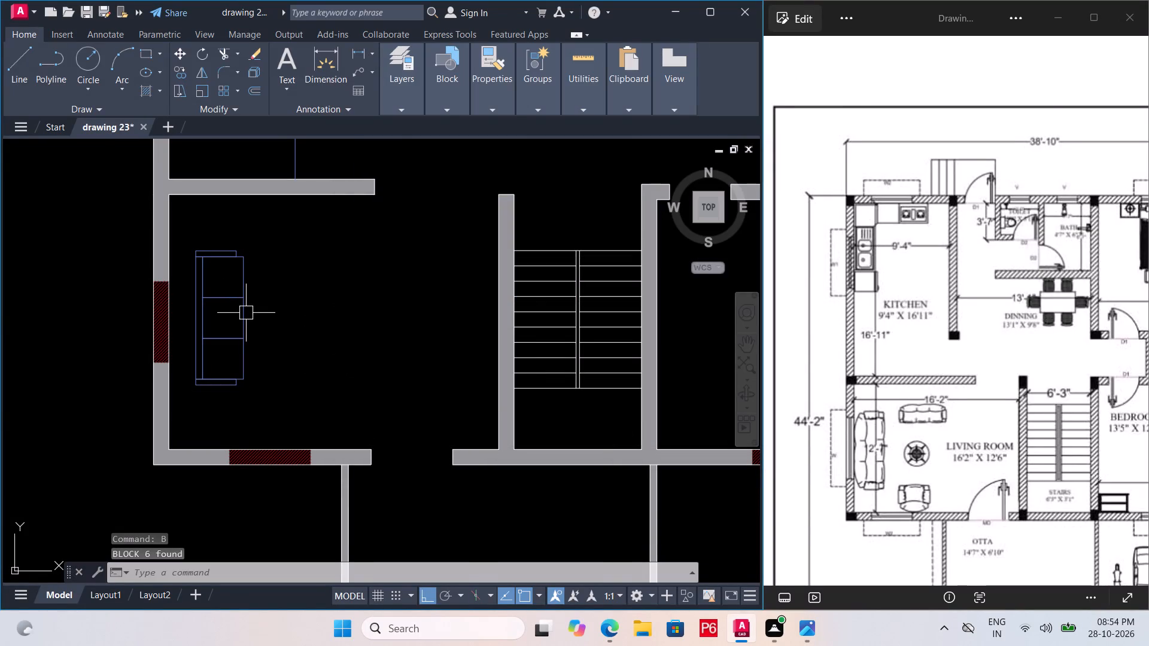
Draw a 2' by 2' square armchair seat in the living room, to the right of the three-seat sofa.
scroll(246, 308, down, 2)
scroll(275, 346, up, 3)
scroll(341, 351, up, 1)
key(r)
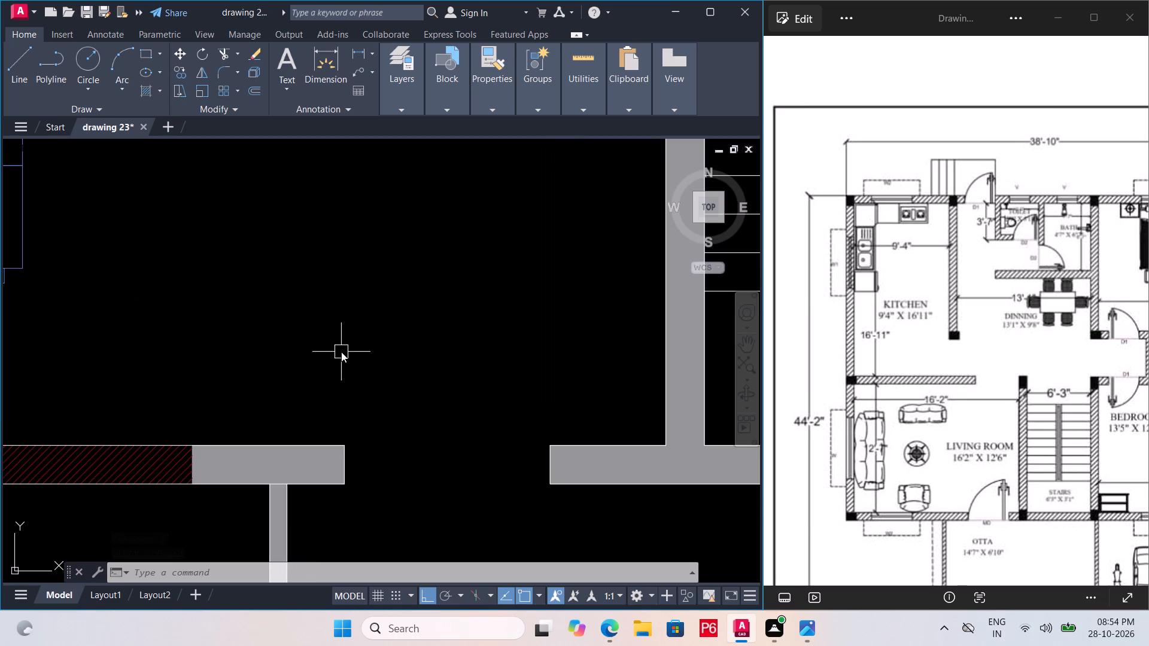
key(e)
key(c)
key(space)
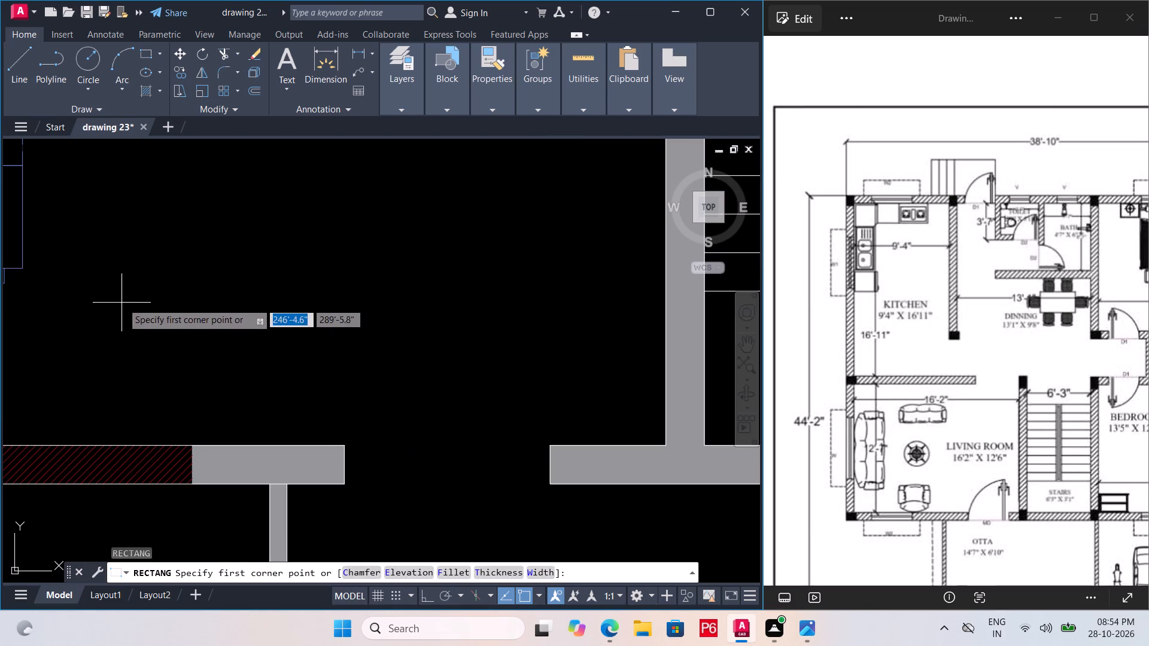
click(151, 274)
text(2')
text(,2')
key(Return)
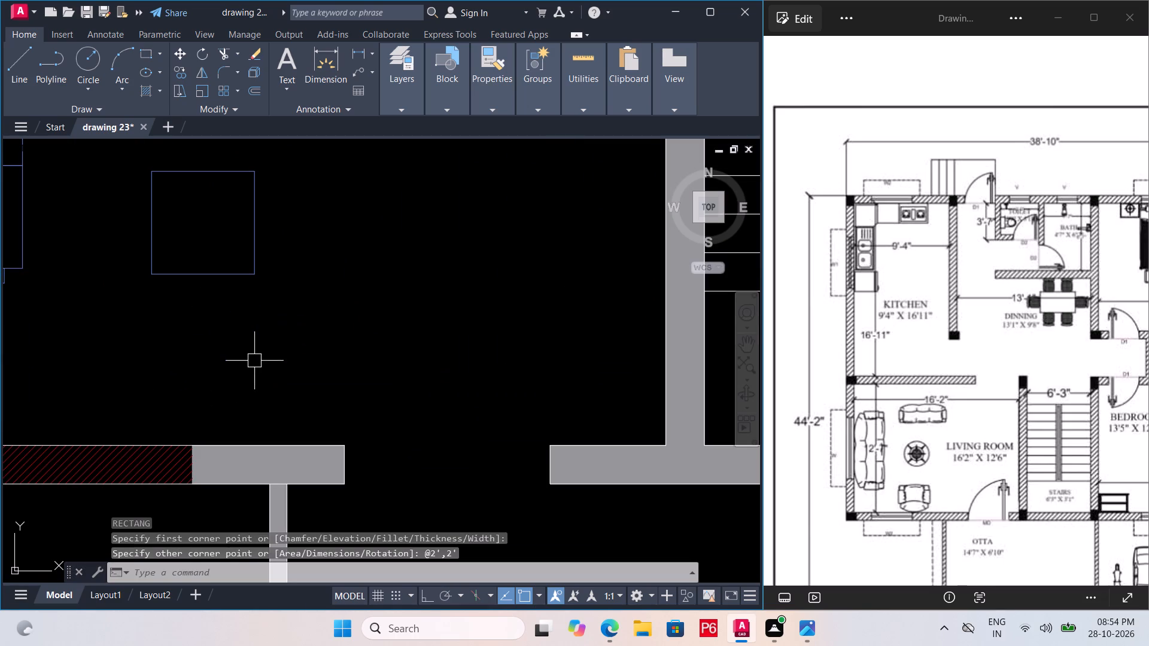
key(Escape)
Draw a narrow 2' wide backrest rectangle directly below the armchair seat's bottom edge.
scroll(198, 295, down, 1)
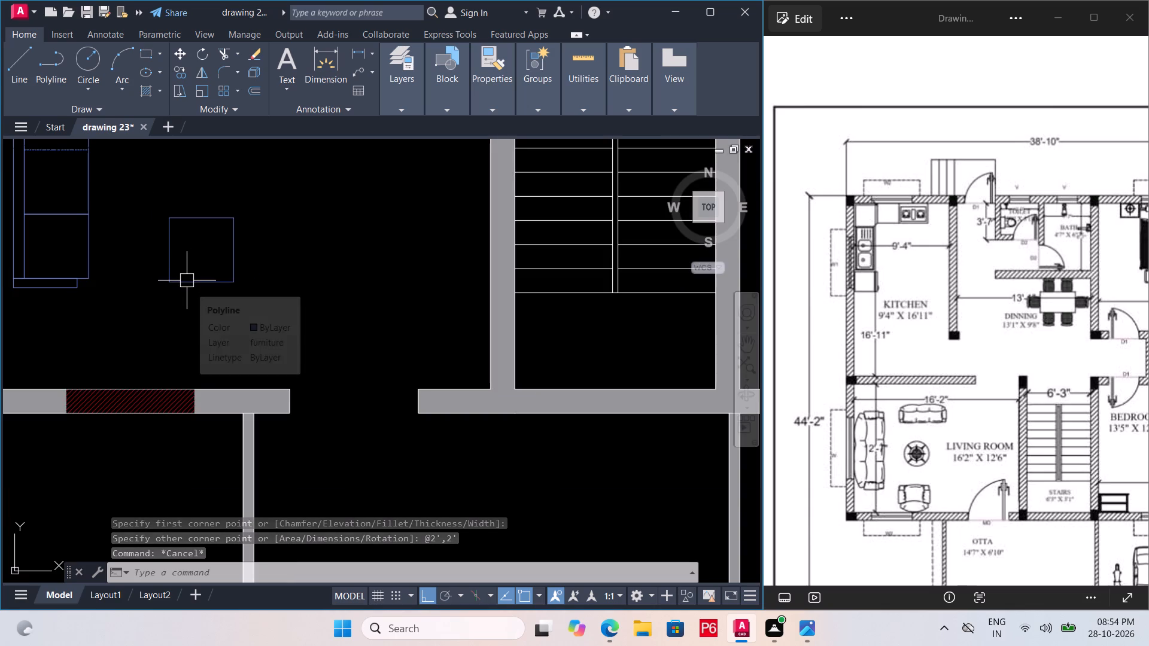
text(REC)
key(space)
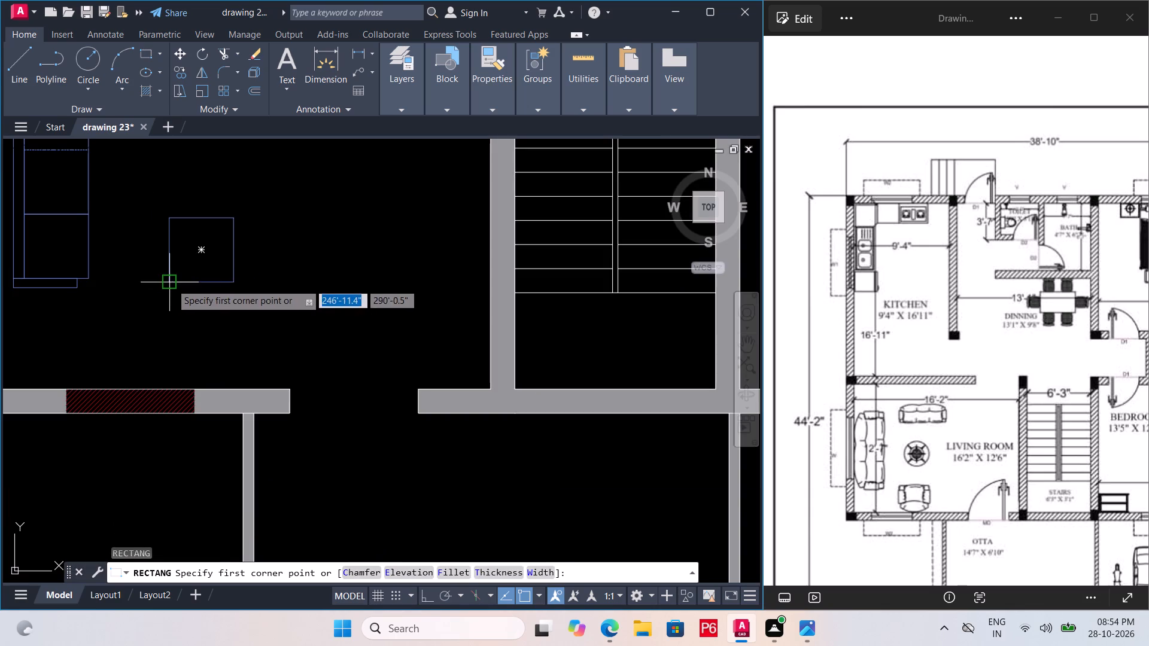
click(171, 284)
scroll(223, 295, up, 3)
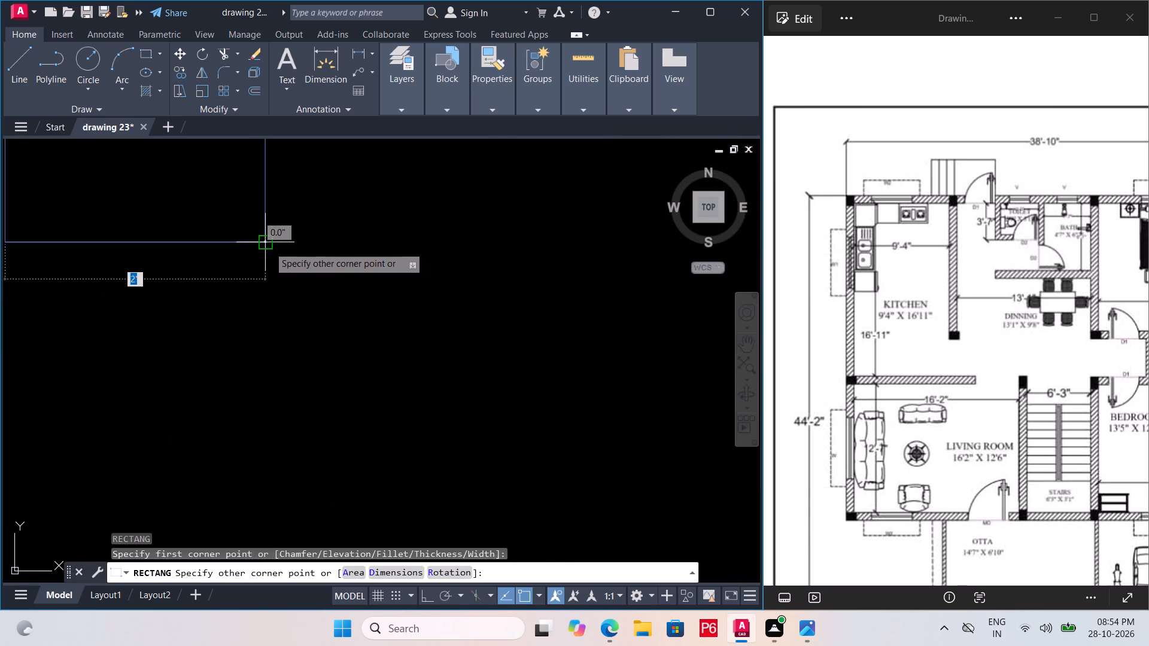
click(268, 290)
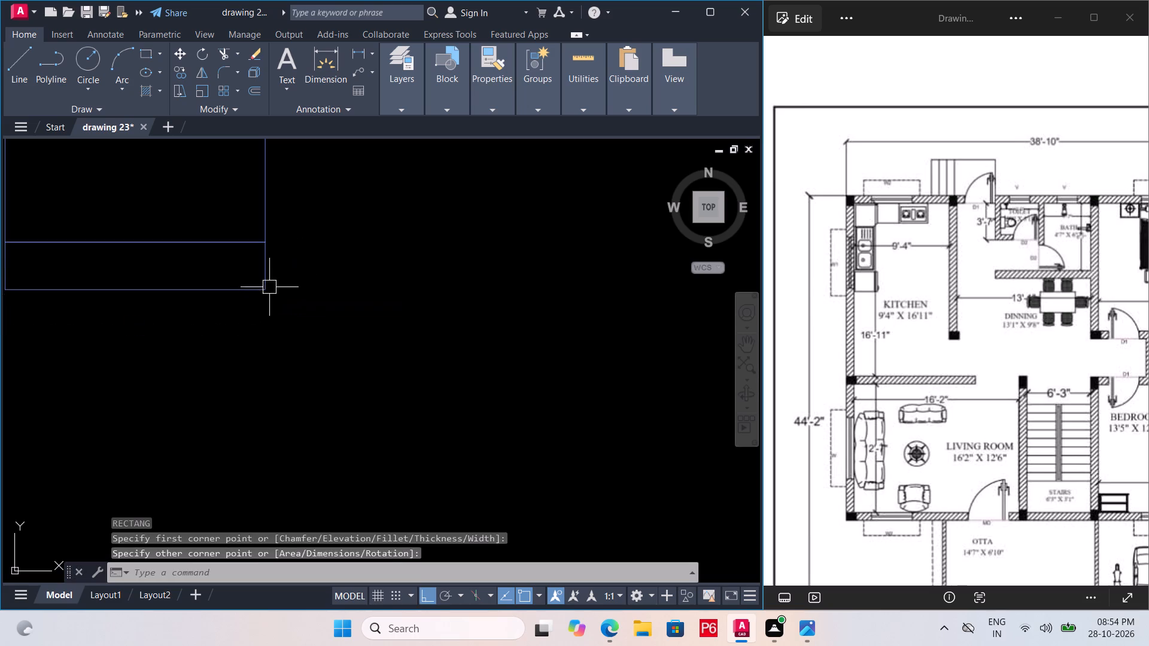
Draw a narrow armrest rectangle along the armchair's left side, from the backrest's lower corner to short of the seat's front edge.
scroll(309, 331, down, 3)
scroll(224, 313, up, 2)
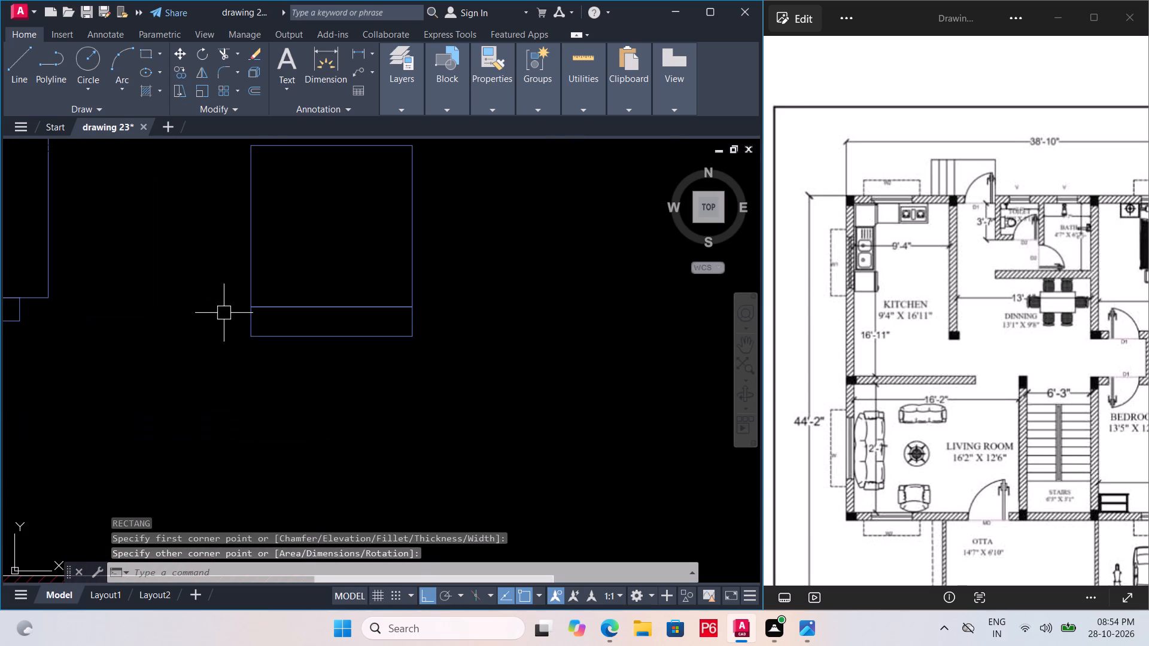
text(REC)
key(space)
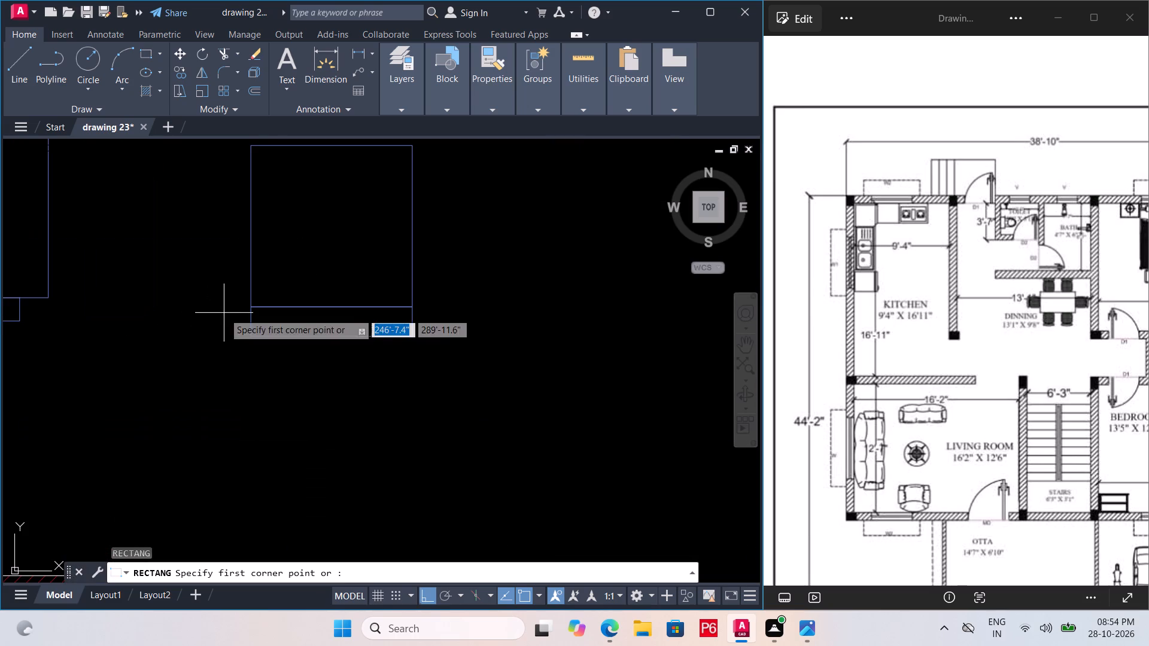
click(253, 341)
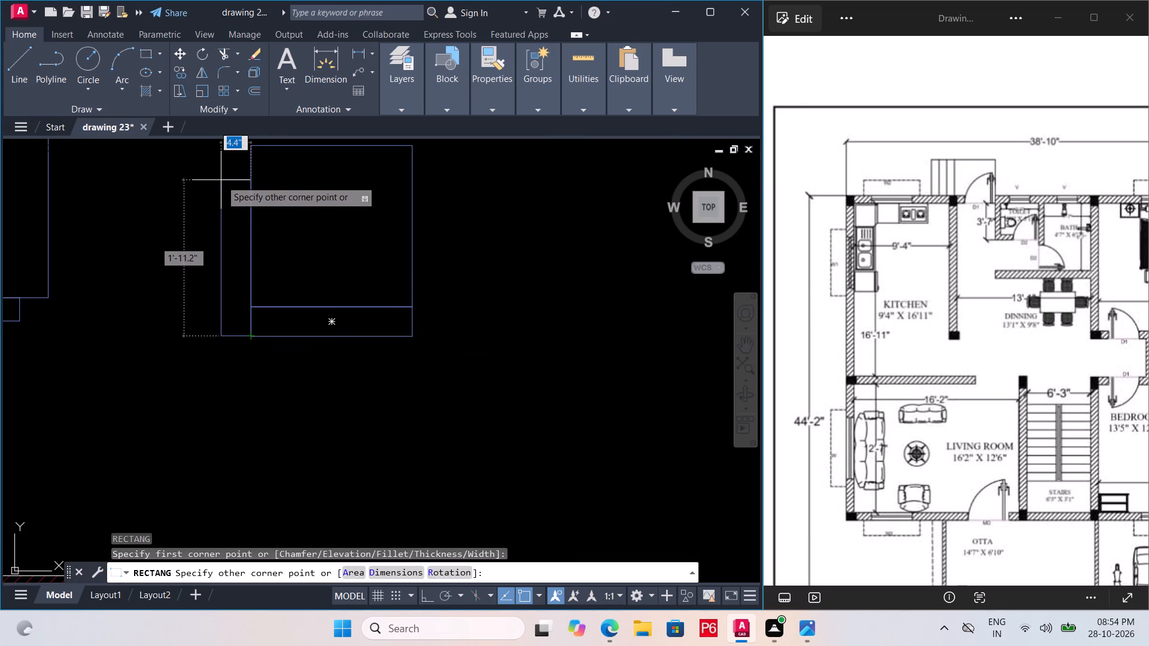
click(225, 189)
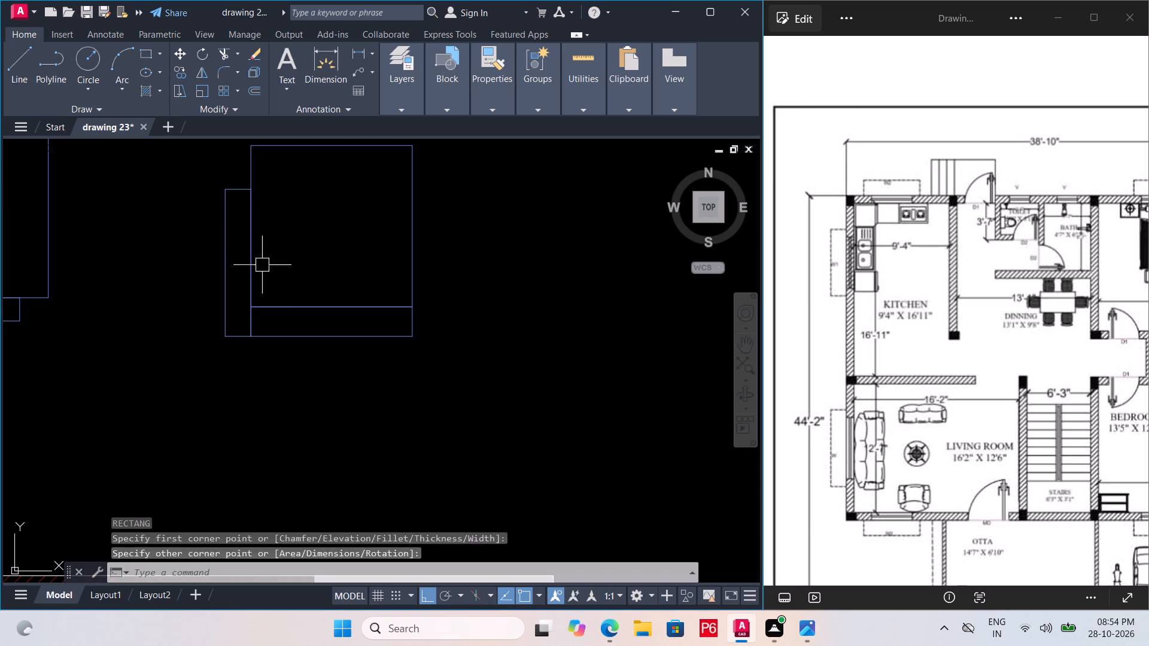
key(space)
key(Escape)
key(ctrl+z)
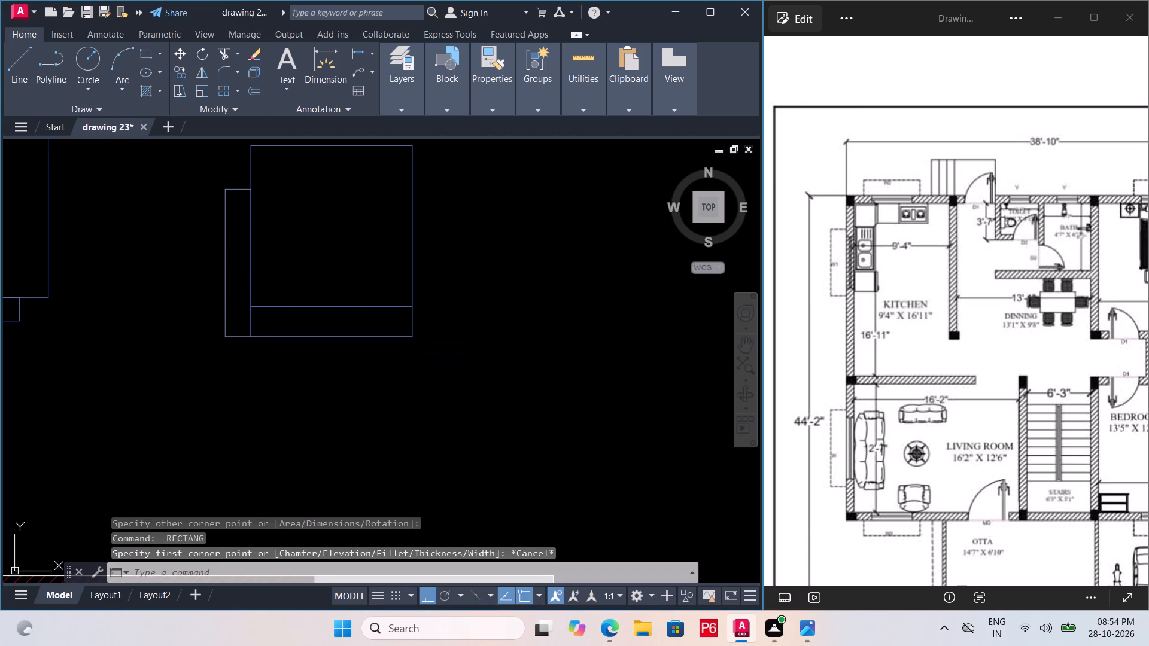
Copy the left armrest to the armchair's right side, aligned with the backrest's lower corner, and save the drawing.
click(233, 335)
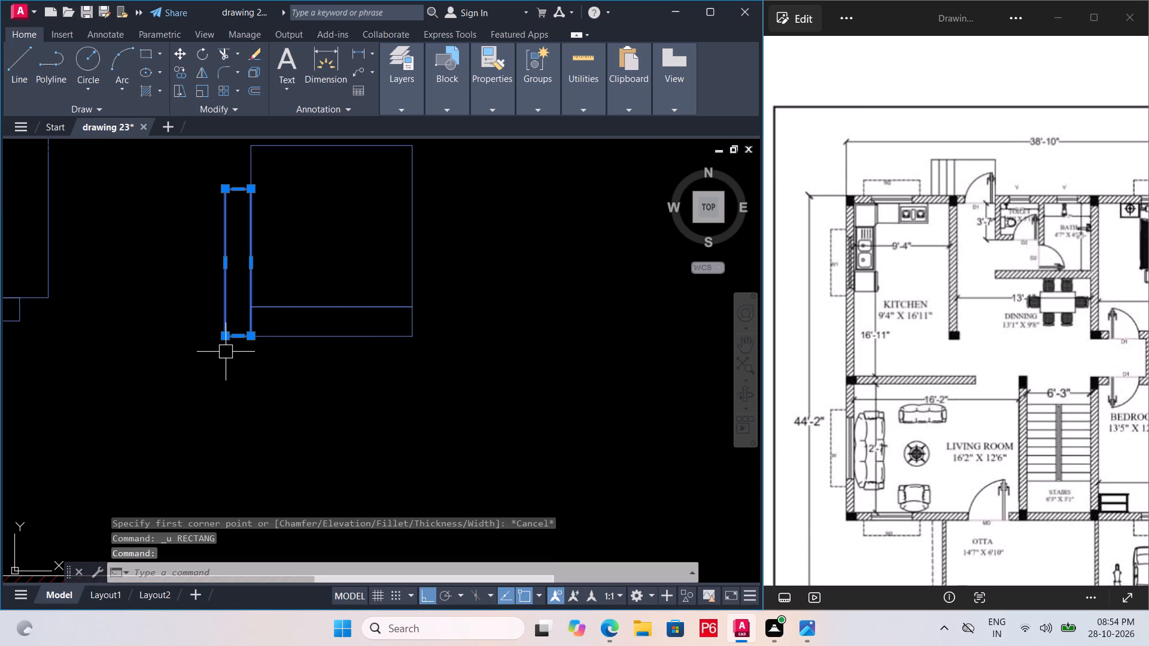
text(CO)
key(space)
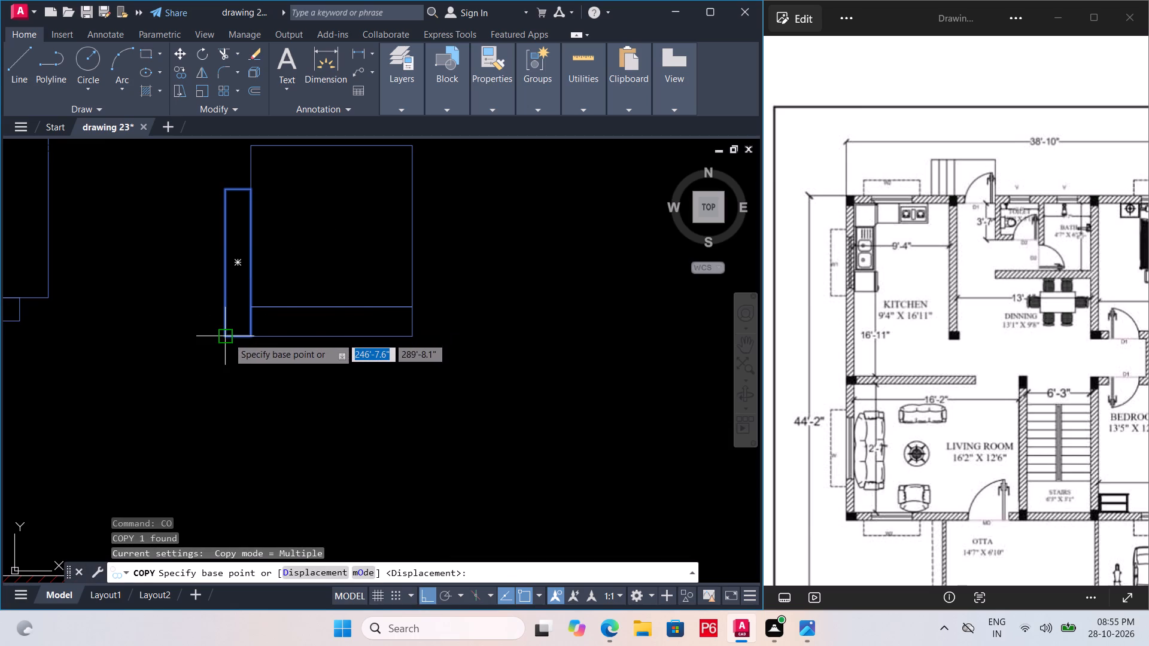
click(228, 337)
click(411, 342)
ctrl+scroll(262, 375, down, 1)
key(ctrl+s)
key(ctrl+s)
key(ctrl+s)
Move the whole armchair diagonally, with Ortho off, to just inside the living room's bottom wall near the window, and save the drawing.
ctrl+scroll(238, 372, down, 2)
drag(228, 279, 230, 284)
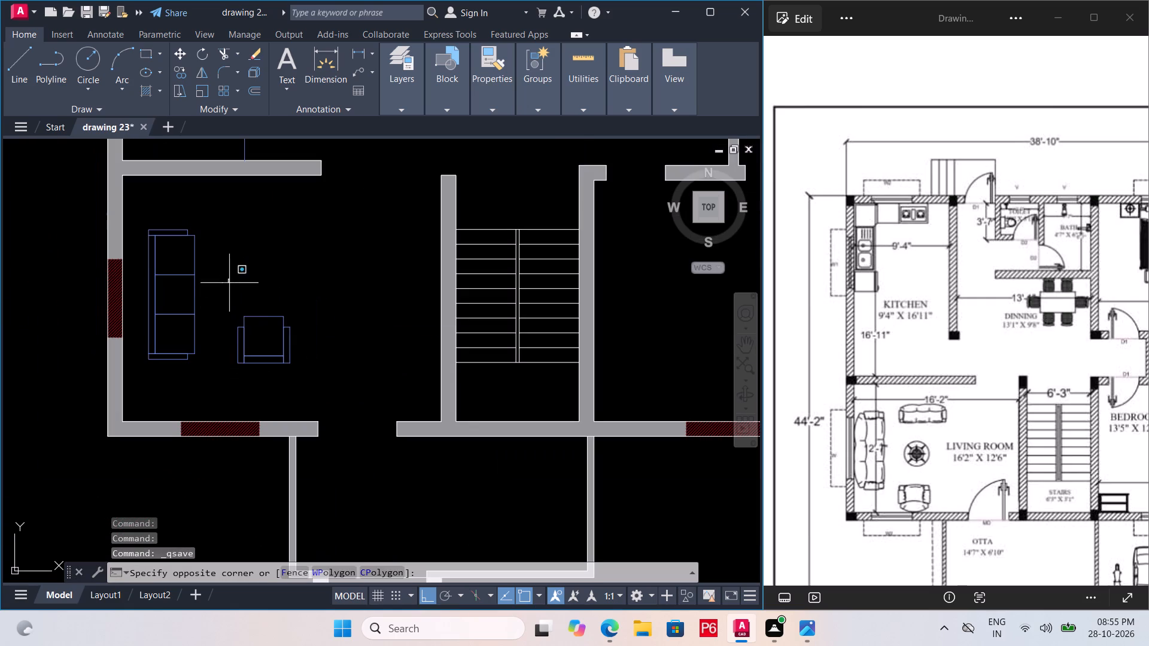
drag(230, 284, 235, 294)
double_click(314, 394)
key(m)
key(space)
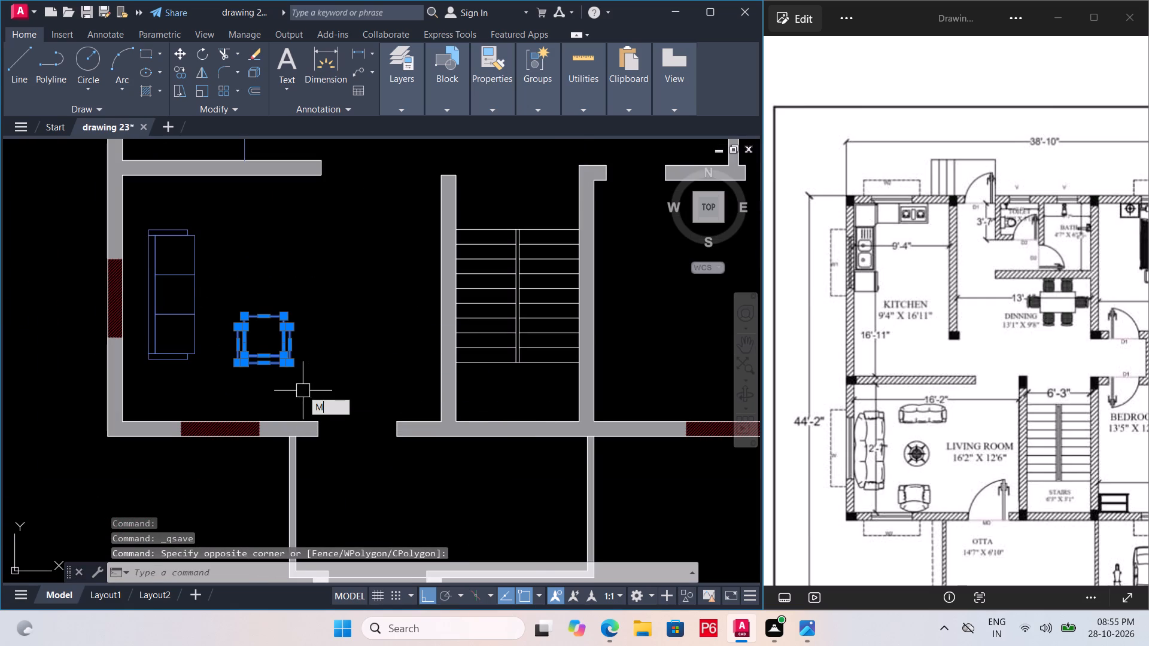
click(264, 367)
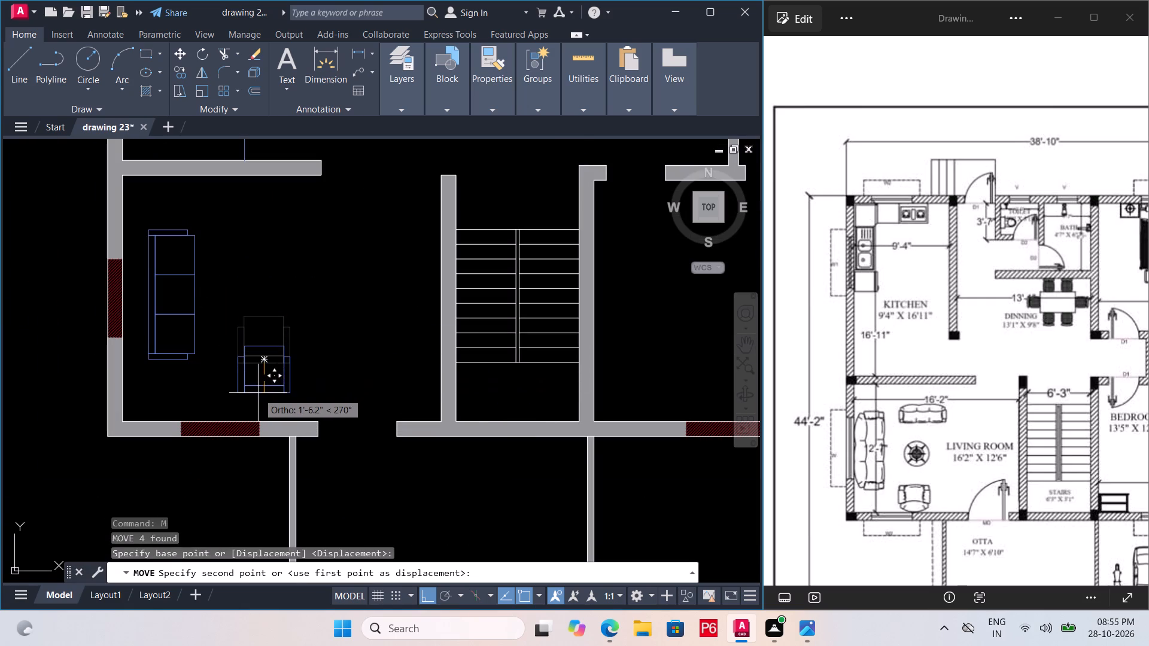
key(F8)
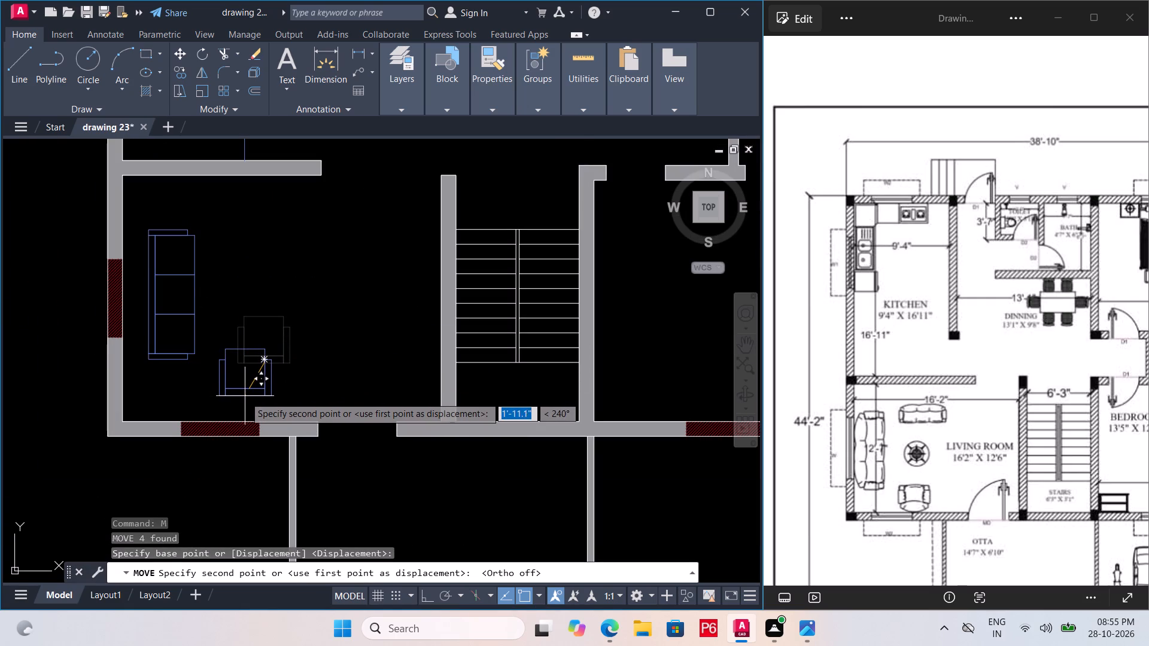
click(248, 401)
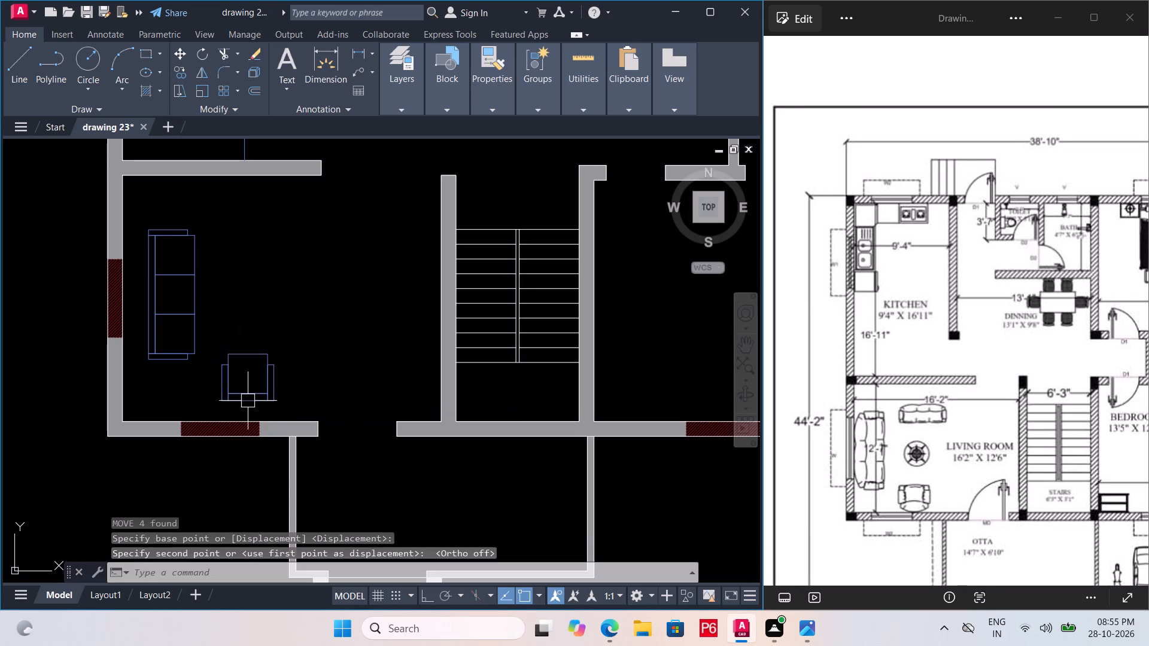
key(ctrl+s)
key(ctrl+s)
key(ctrl+s)
key(ctrl+s)
key(ctrl+s)
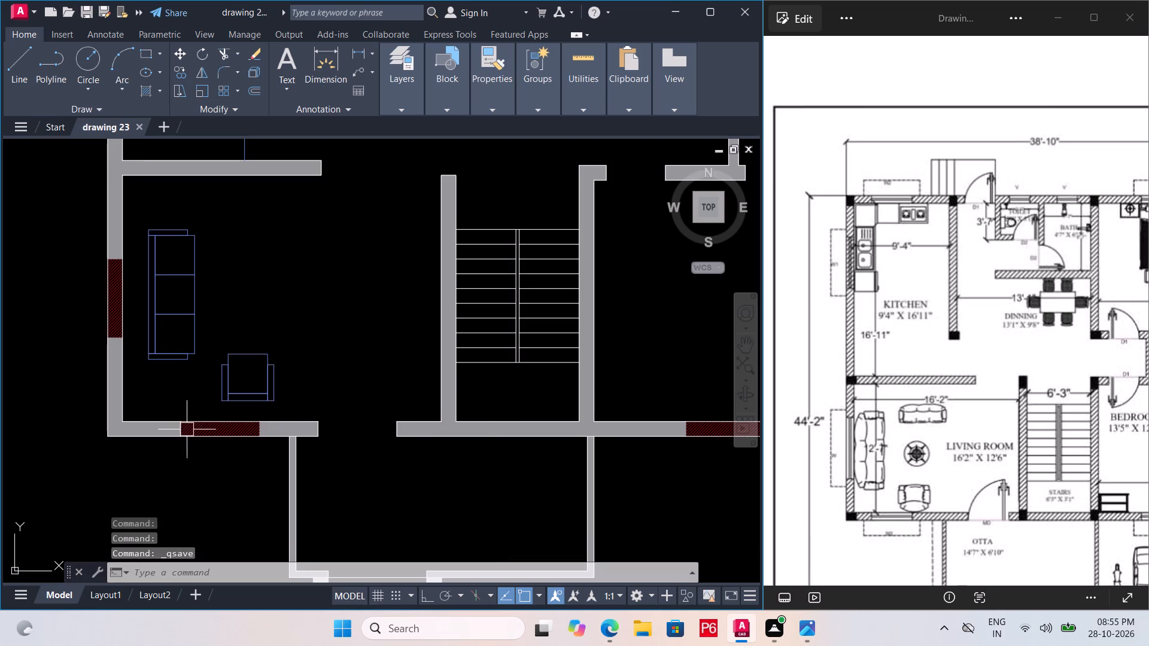
key(ctrl+s)
Draw a 2' by 2' square seat for the two-seat sofa at the living room's top wall.
scroll(220, 205, up, 2)
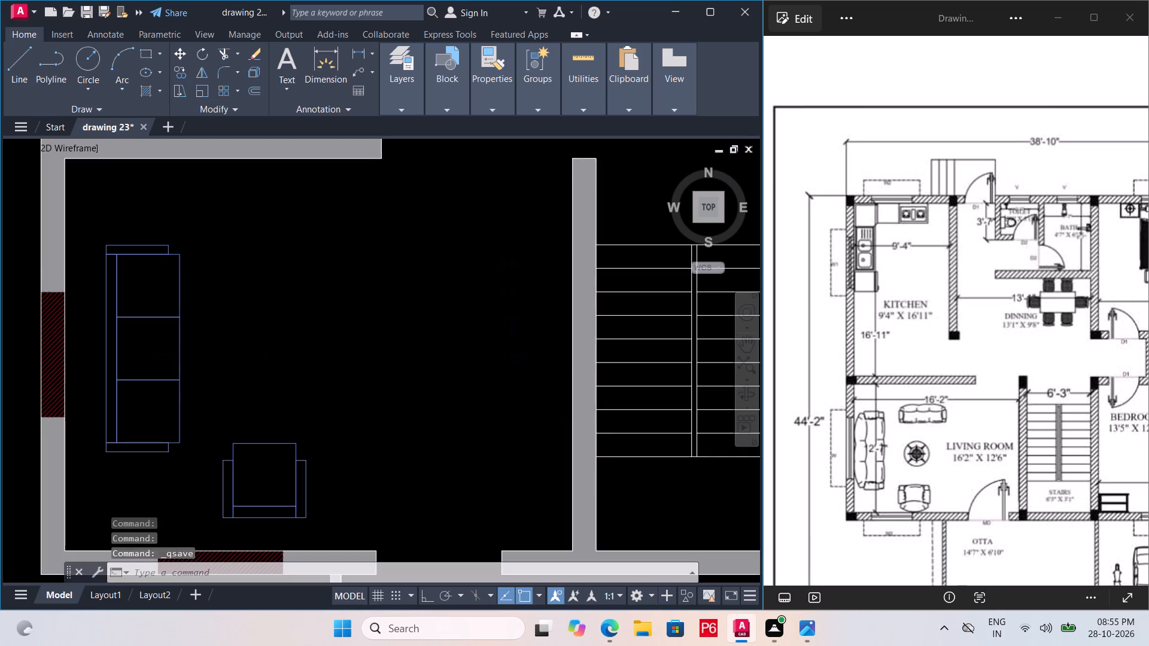
scroll(184, 317, down, 3)
scroll(214, 301, up, 2)
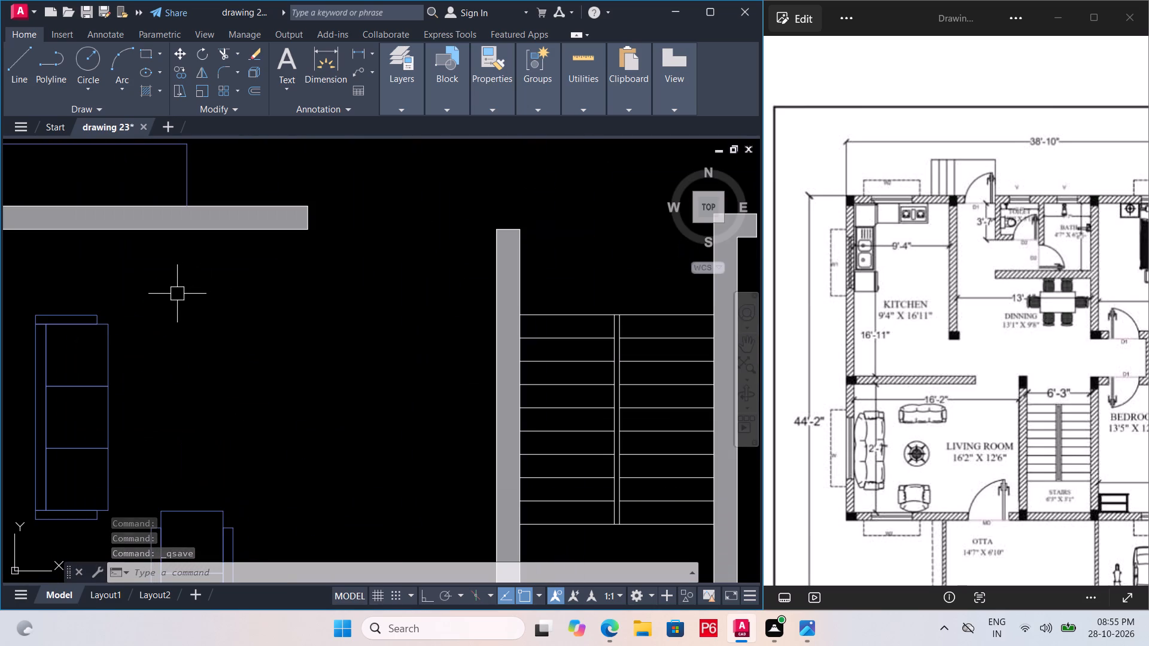
text(REC)
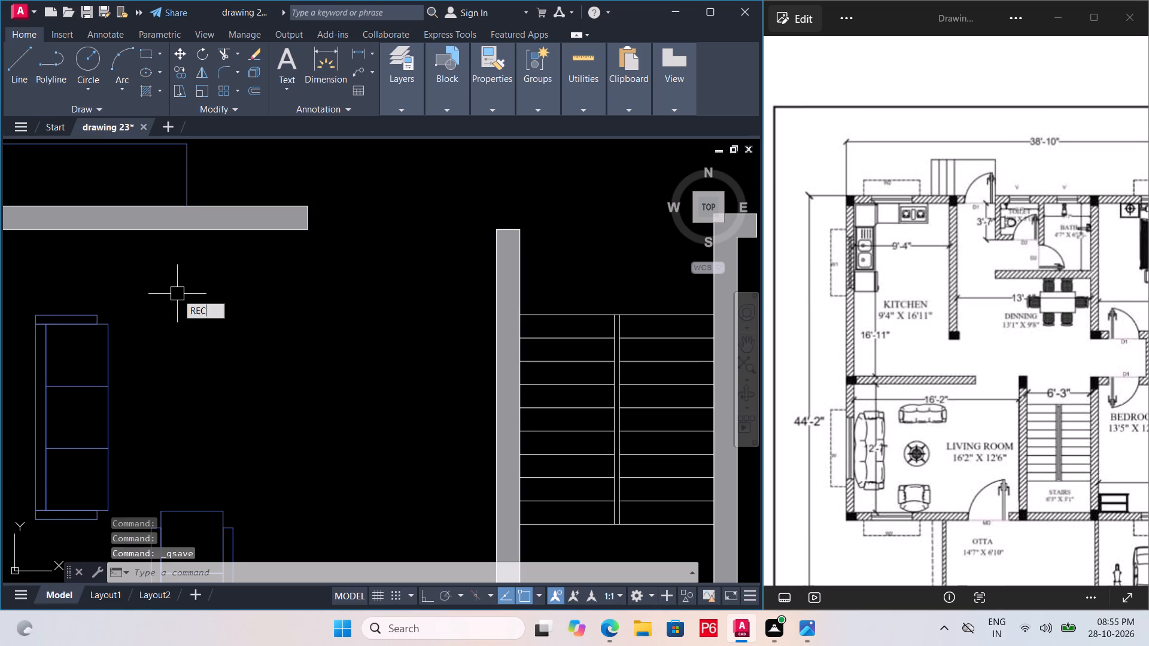
key(space)
click(163, 265)
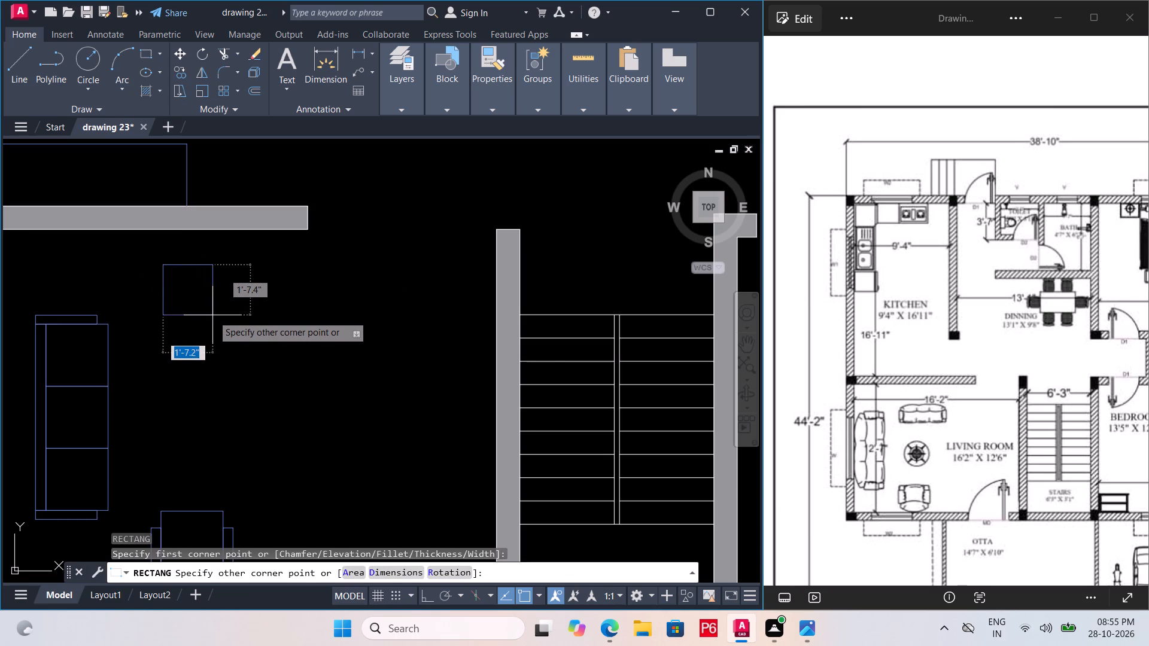
text(2',2')
key(Return)
key(space)
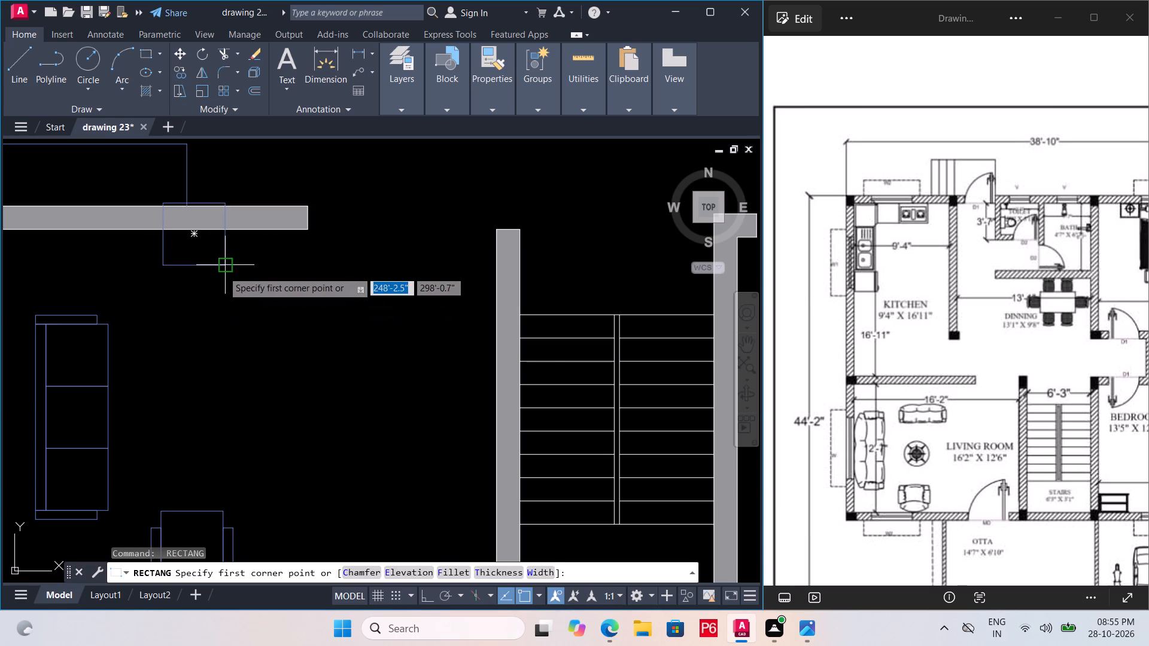
key(Escape)
Move the new square seat down clear of the top wall, and save the drawing.
click(220, 266)
text(M)
key(space)
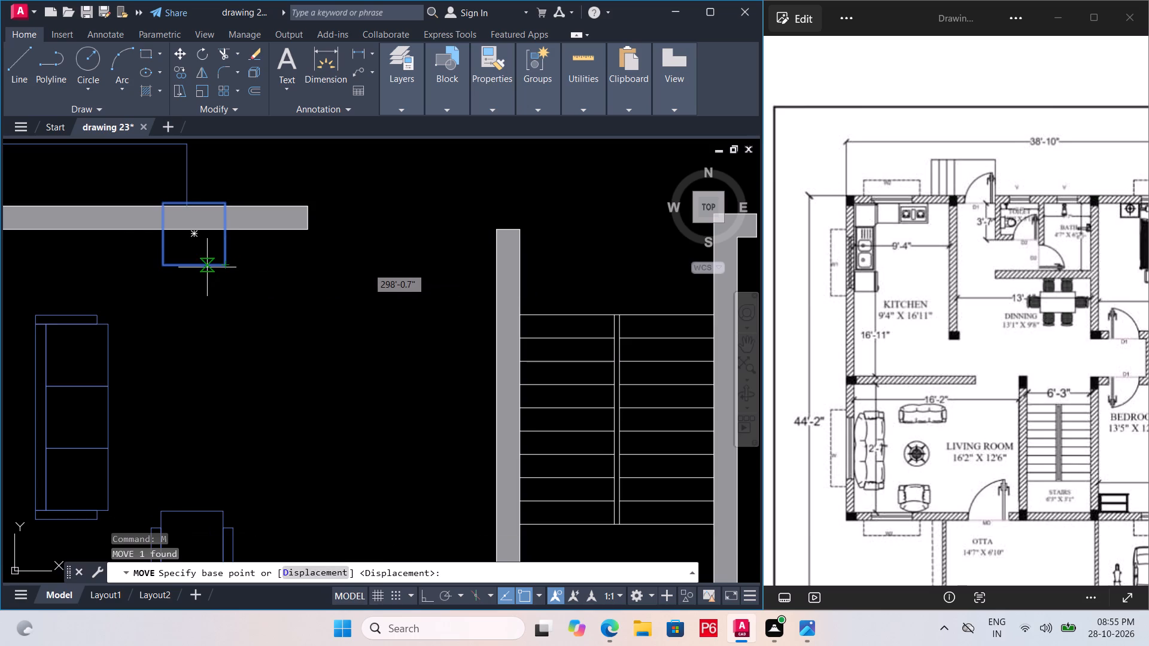
click(207, 267)
double_click(213, 339)
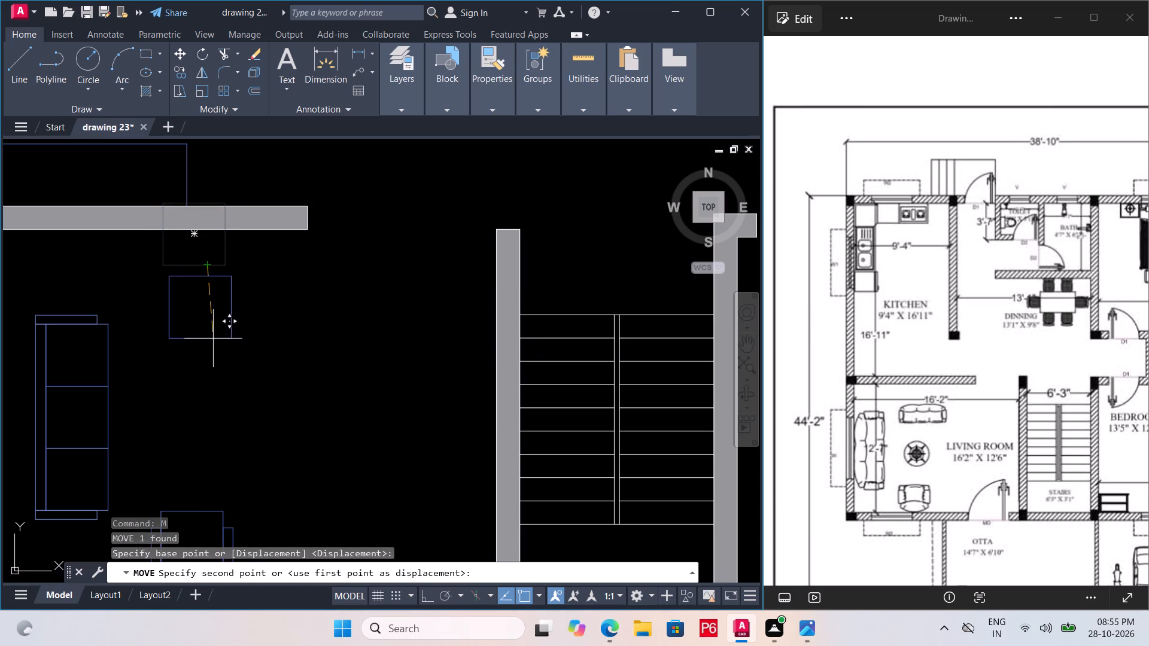
key(Escape)
key(ctrl+s)
key(ctrl+s)
key(ctrl+s)
Copy the square seat to its right so the two seats share an edge, and save the drawing.
click(214, 337)
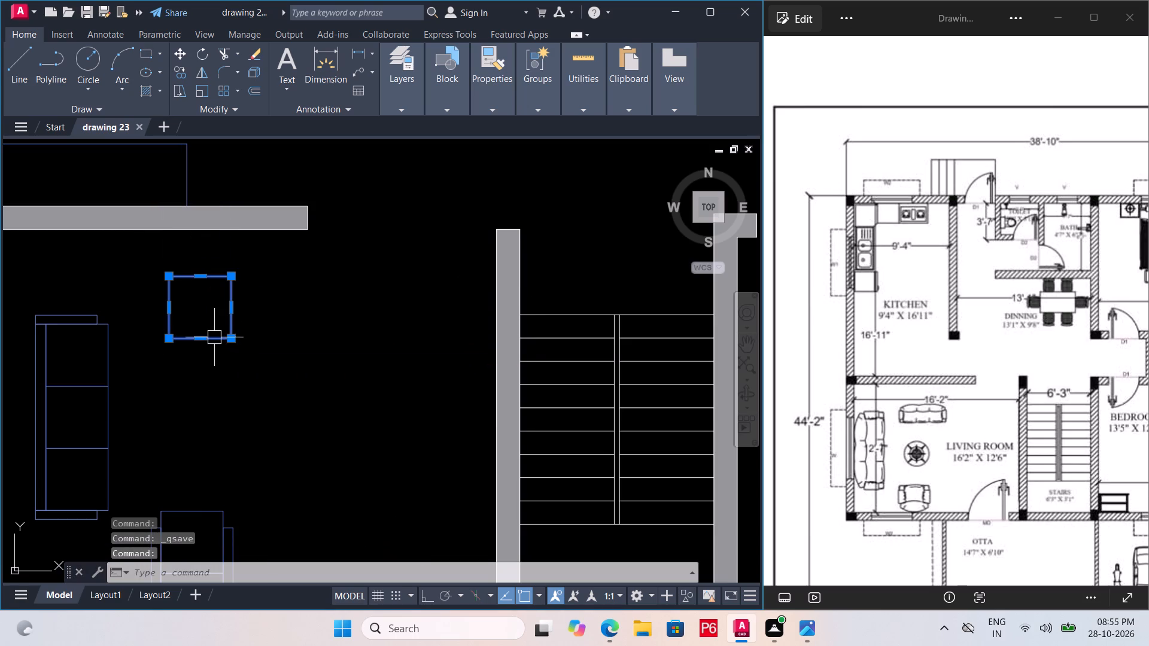
key(c)
text(O)
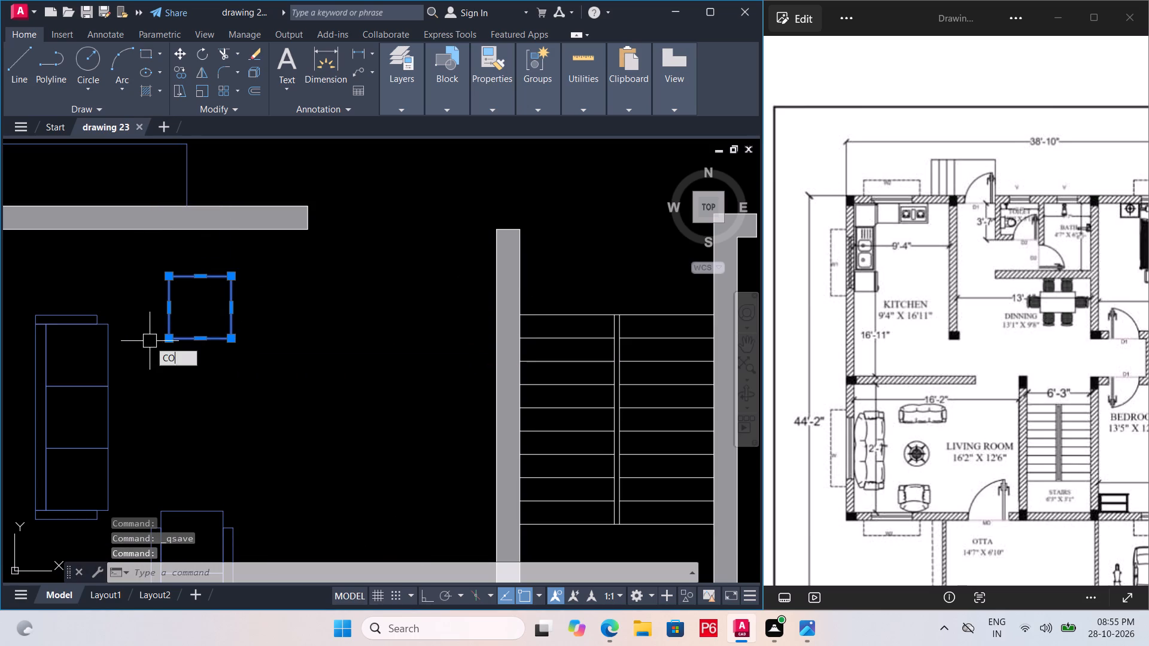
key(space)
click(172, 340)
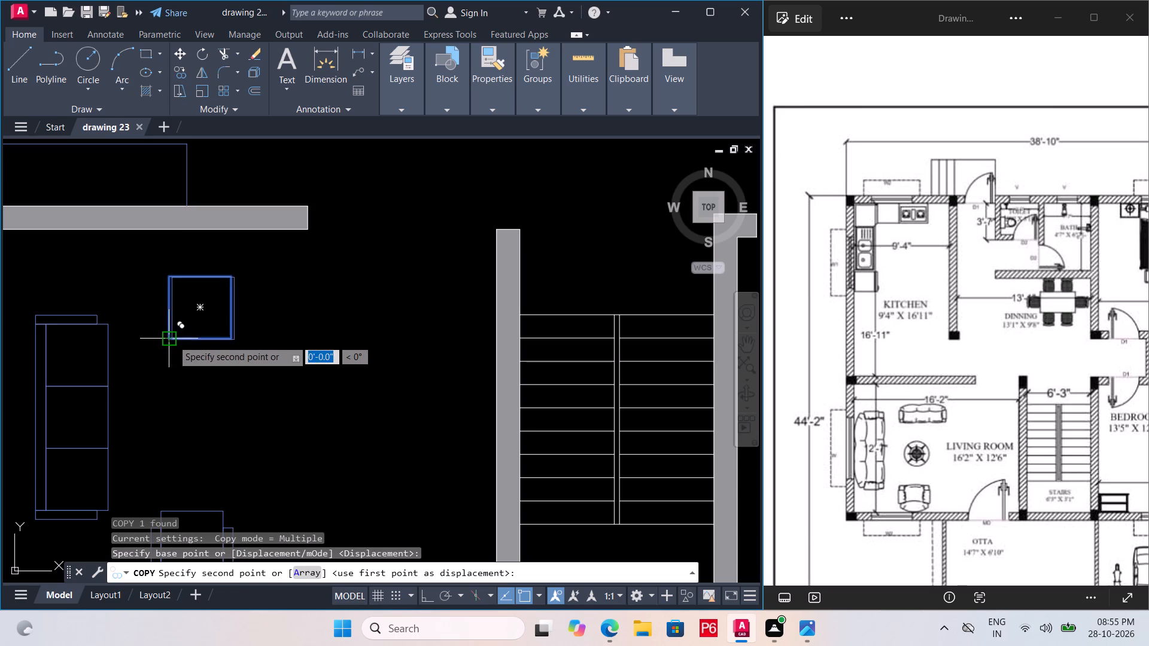
click(230, 341)
key(Escape)
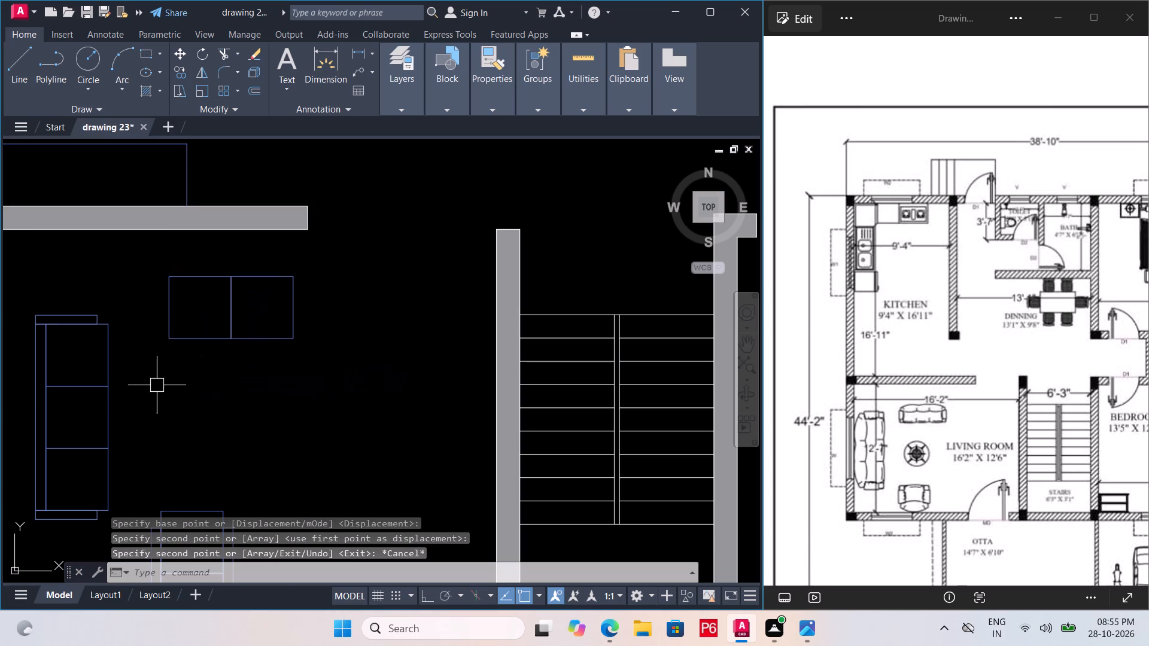
key(ctrl+s)
key(ctrl+s)
key(ctrl+s)
key(ctrl+s)
key(ctrl+s)
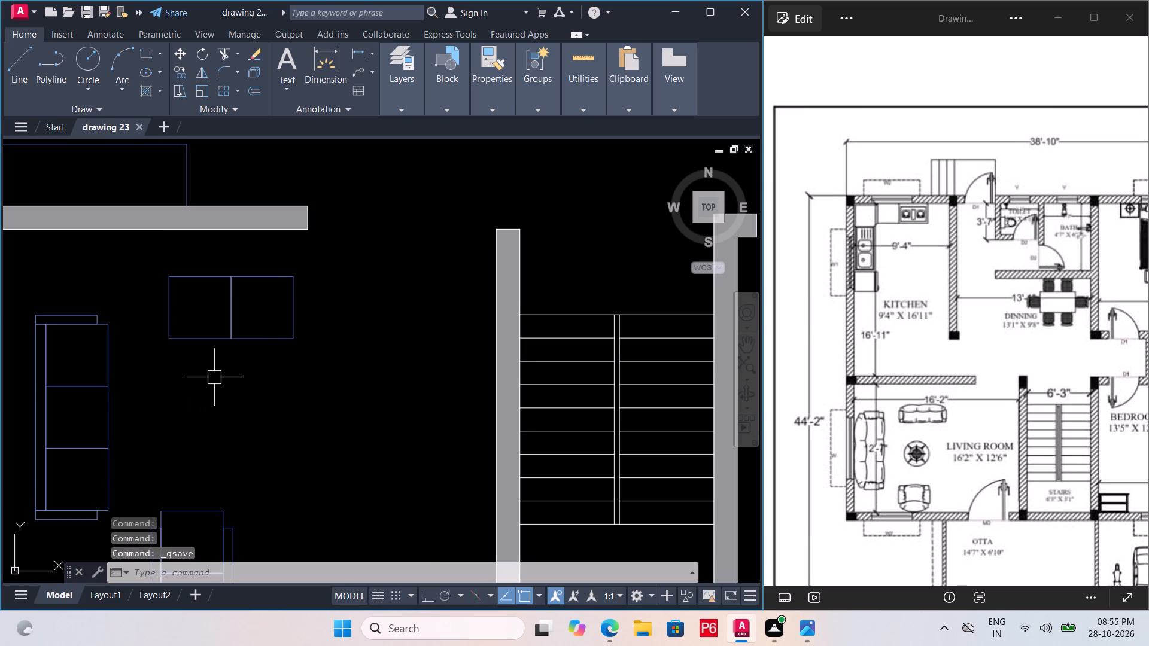
key(ctrl+s)
Draw a backrest rectangle 4' long and about 3.6" deep along the top edge of the two seats, and save the drawing.
scroll(234, 273, up, 1)
key(r)
key(e)
text(C)
key(space)
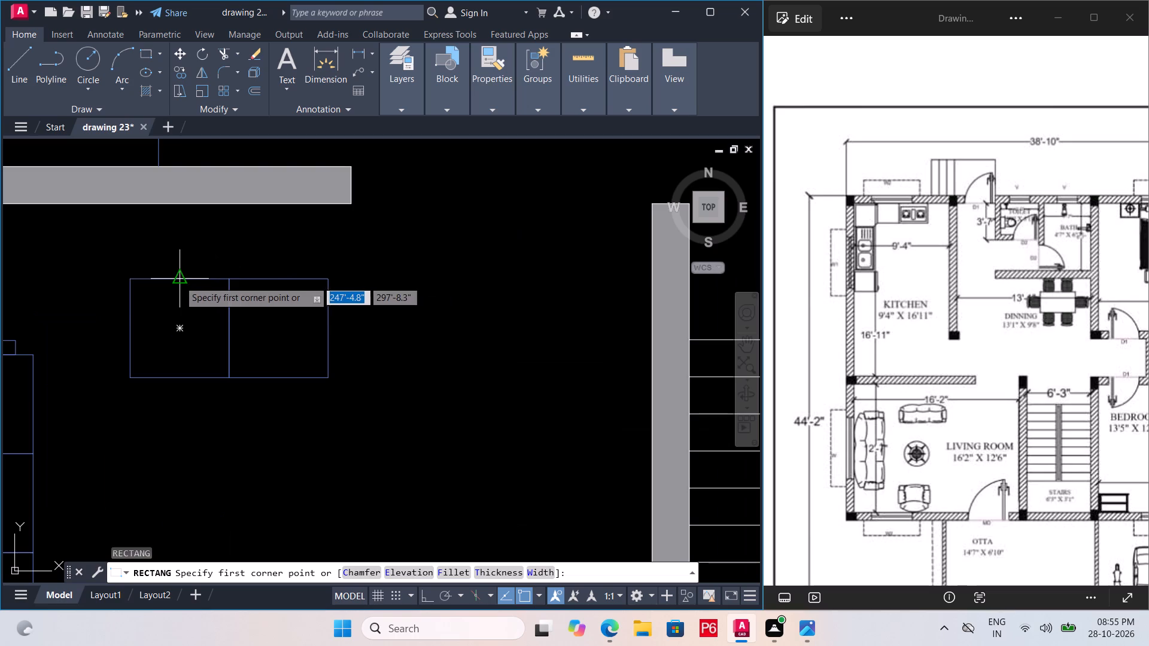
click(130, 280)
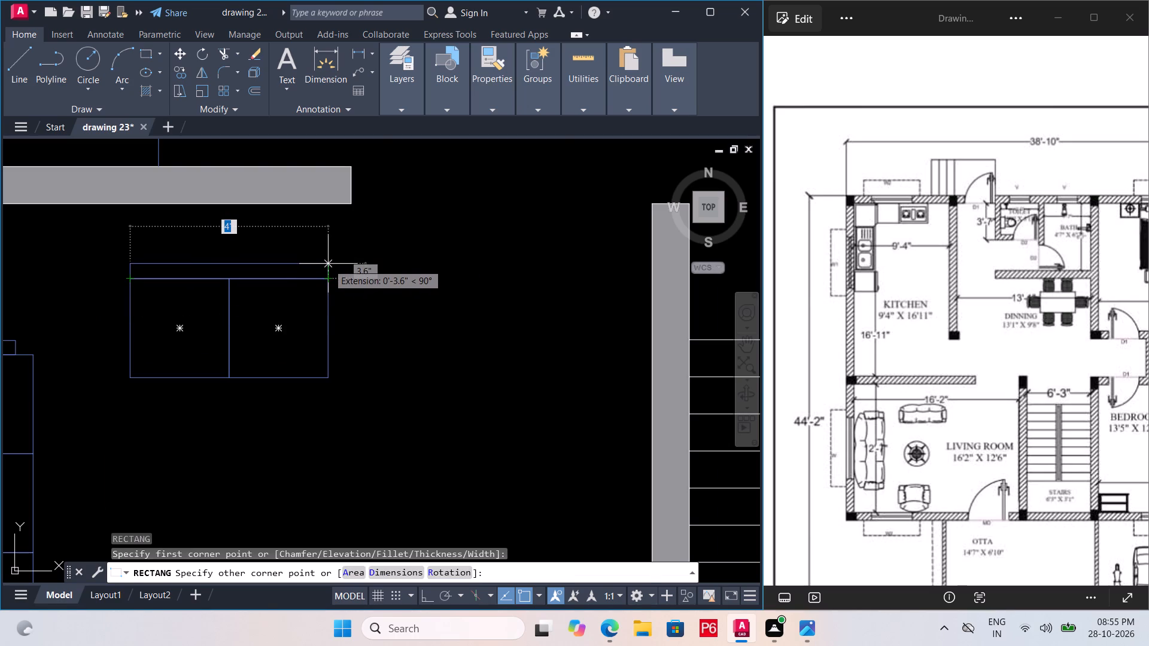
click(328, 264)
key(ctrl+s)
key(ctrl+s)
key(ctrl+s)
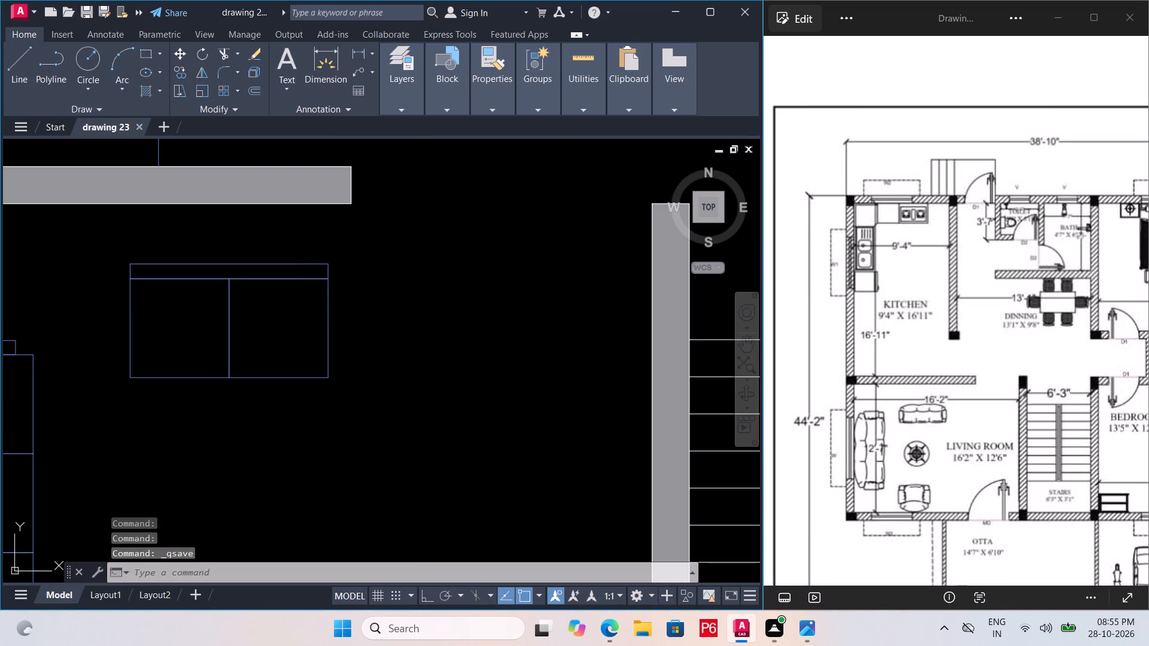
key(ctrl+s)
key(ctrl+s)
key(ctrl+s)
key(ctrl+s)
key(ctrl+s)
key(ctrl+s)
Draw an armrest rectangle about 4" wide and 2' long down the two-seat sofa's right side from the backrest's top corner, and save.
text(REC)
key(space)
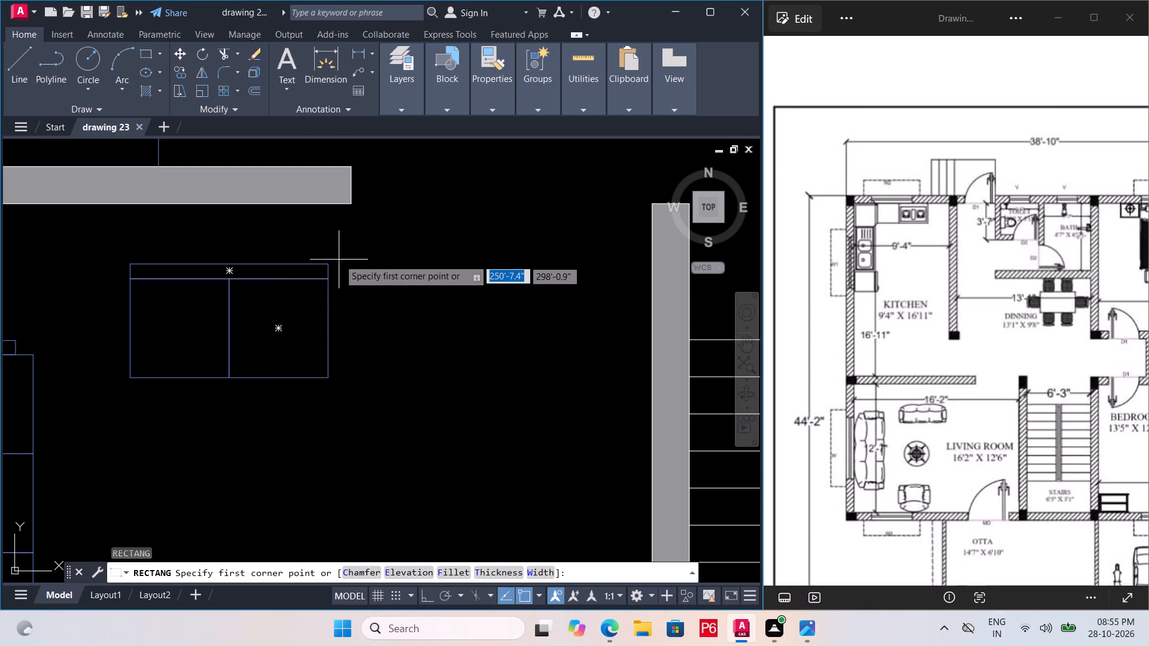
click(332, 263)
scroll(366, 354, up, 4)
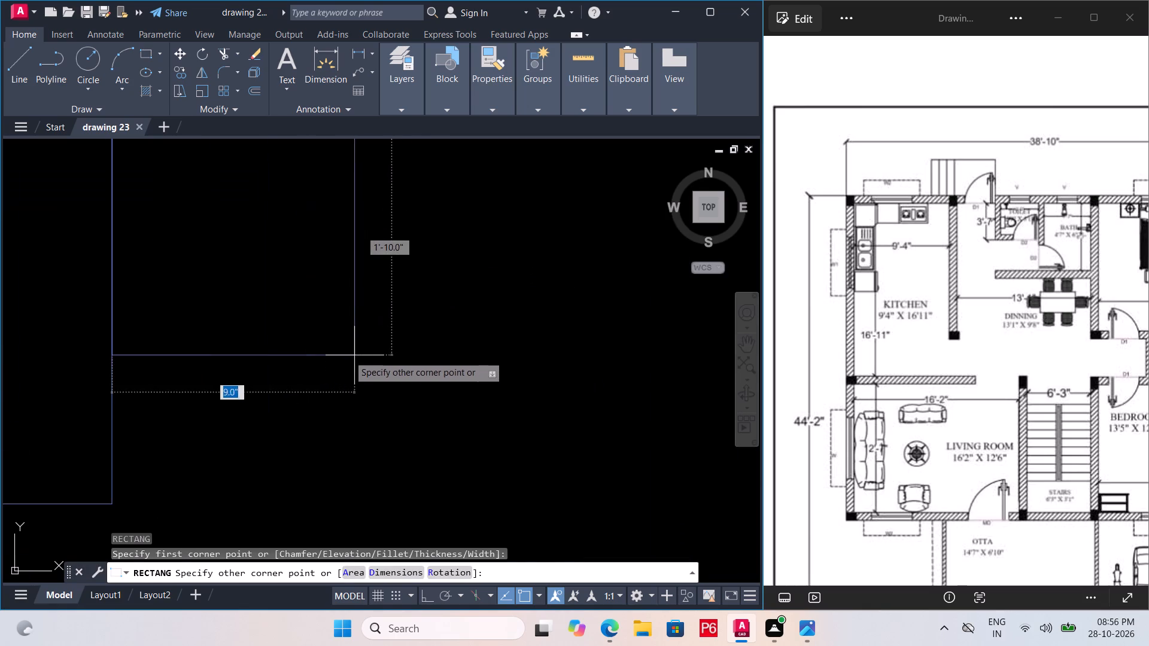
scroll(311, 371, down, 3)
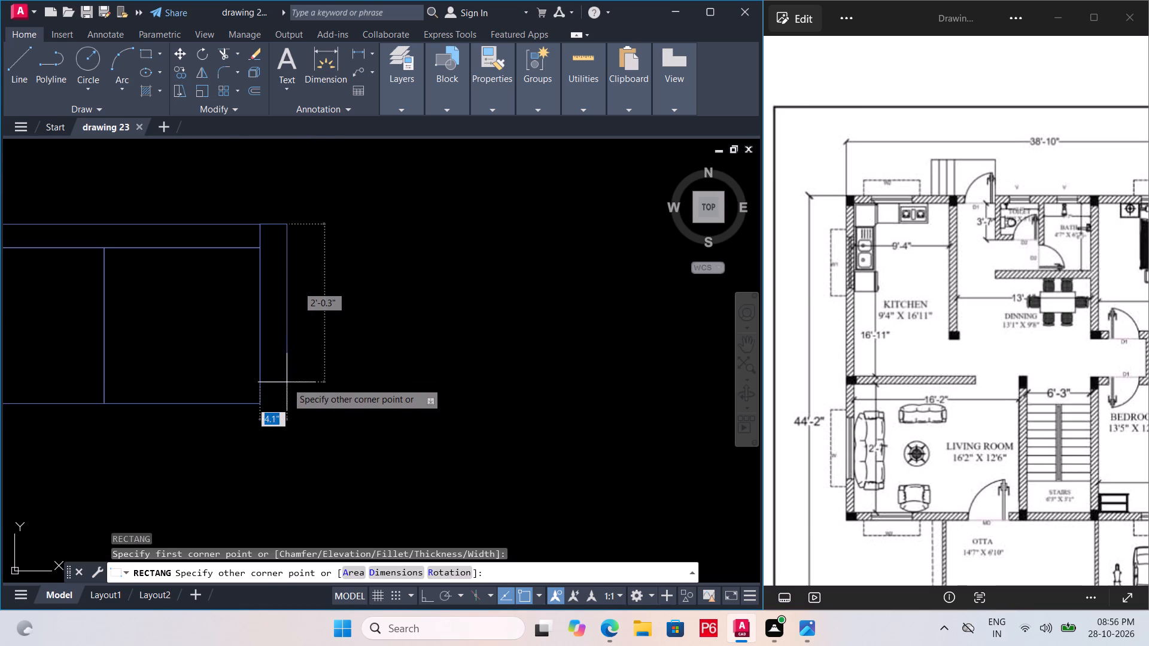
click(285, 383)
key(ctrl+s)
key(ctrl+s)
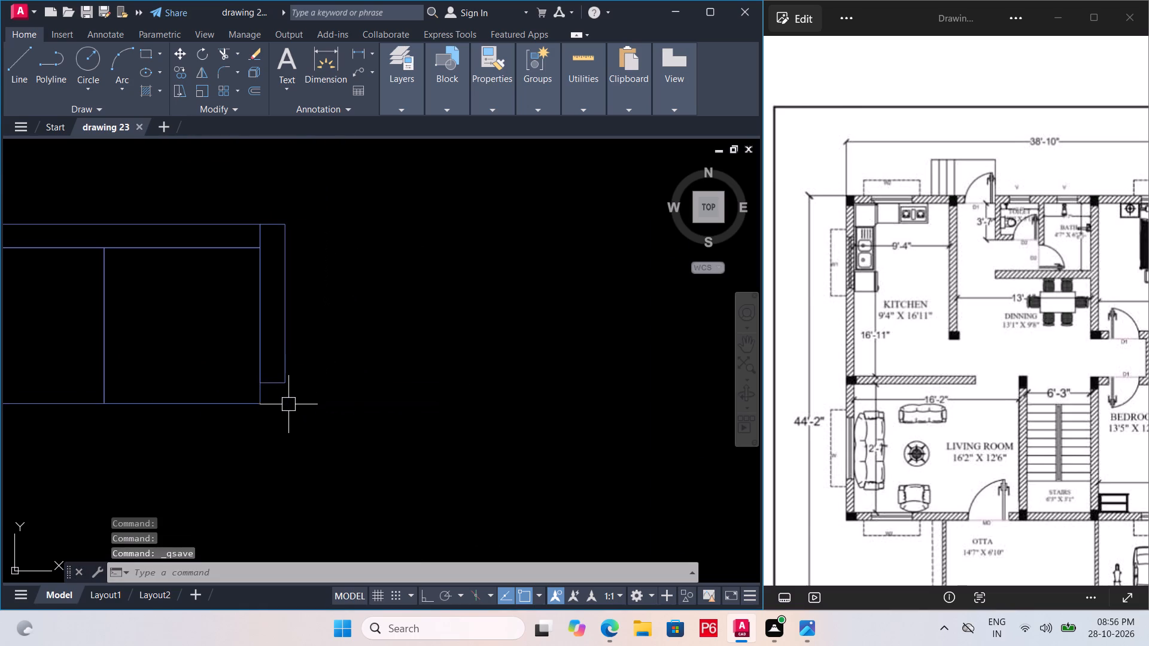
key(ctrl+s)
key(space)
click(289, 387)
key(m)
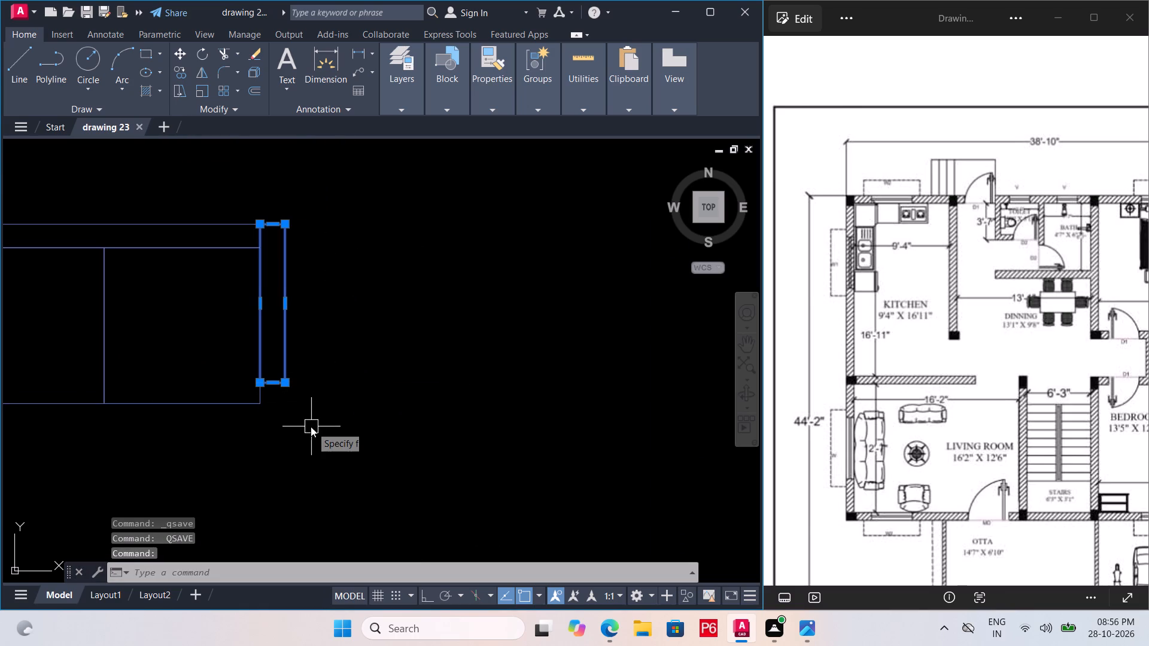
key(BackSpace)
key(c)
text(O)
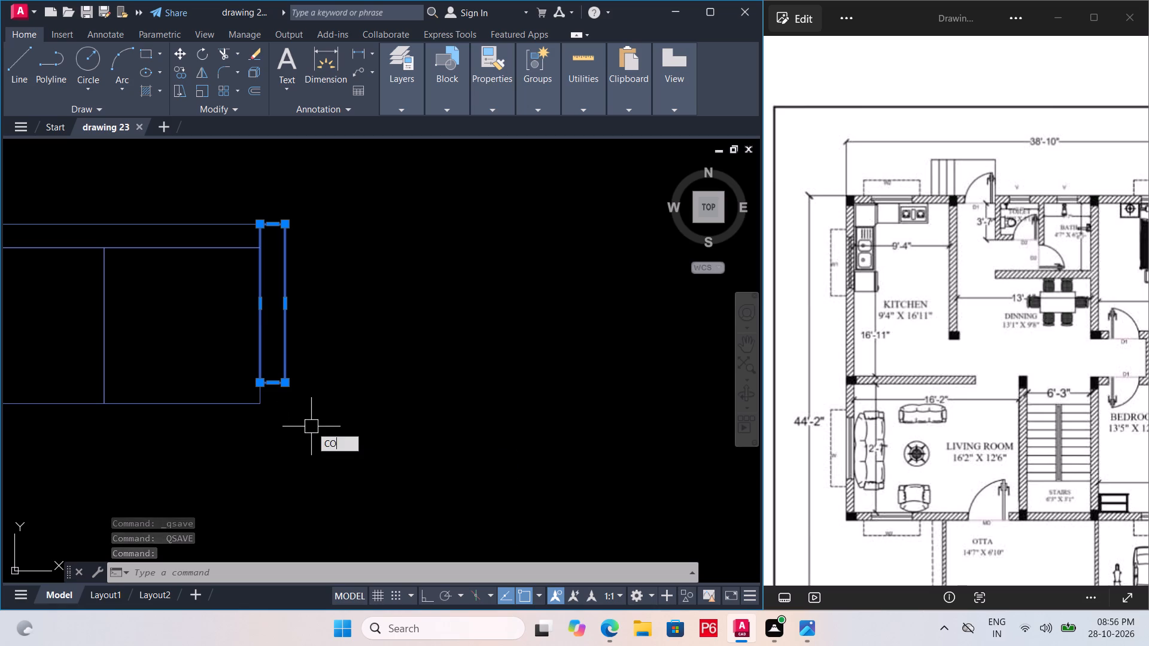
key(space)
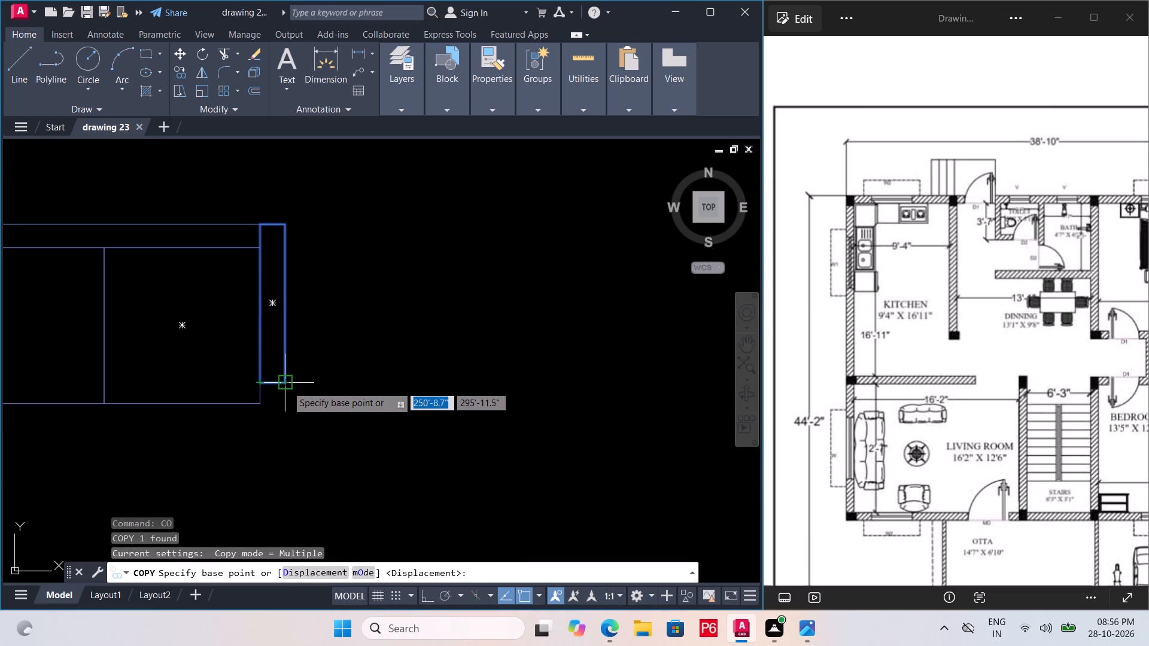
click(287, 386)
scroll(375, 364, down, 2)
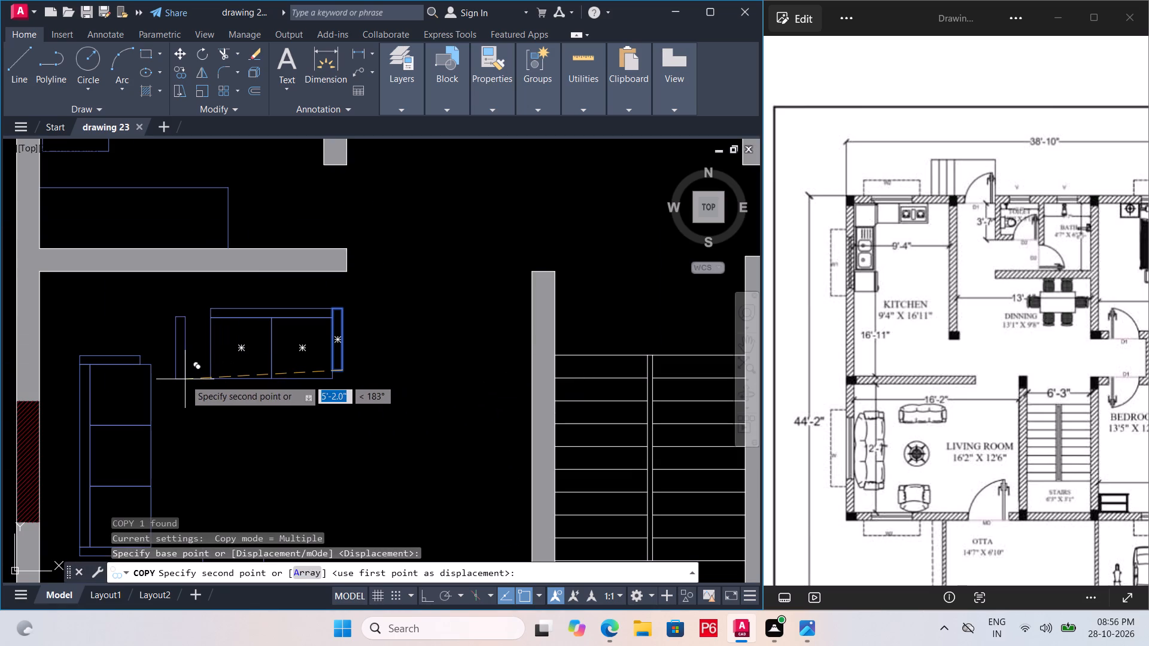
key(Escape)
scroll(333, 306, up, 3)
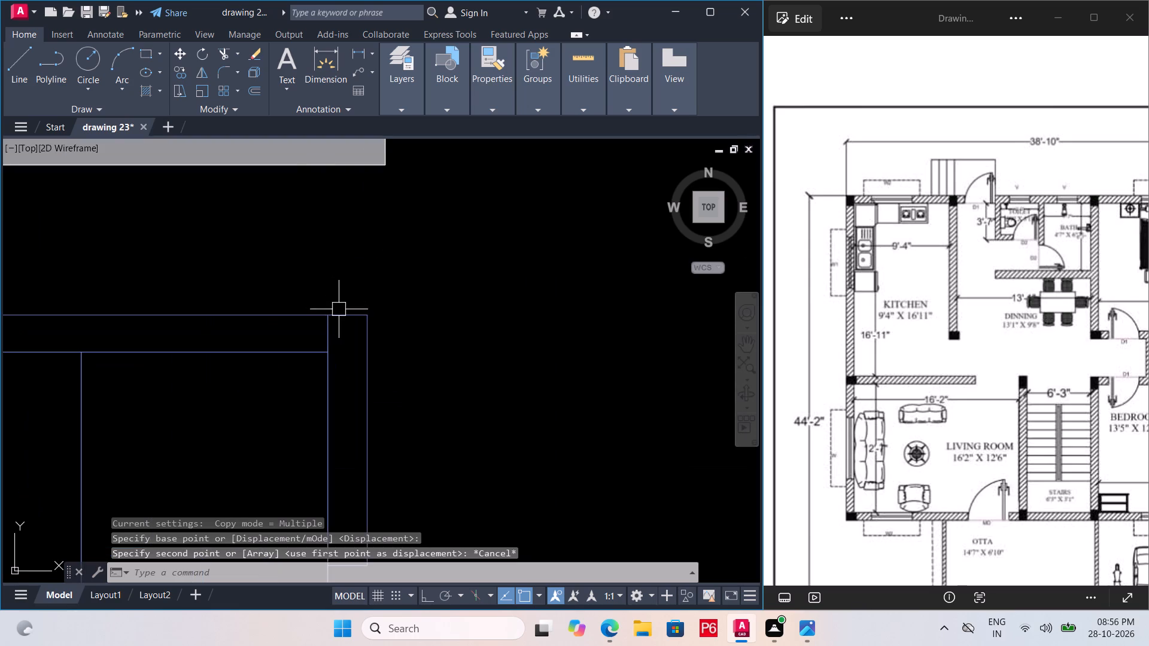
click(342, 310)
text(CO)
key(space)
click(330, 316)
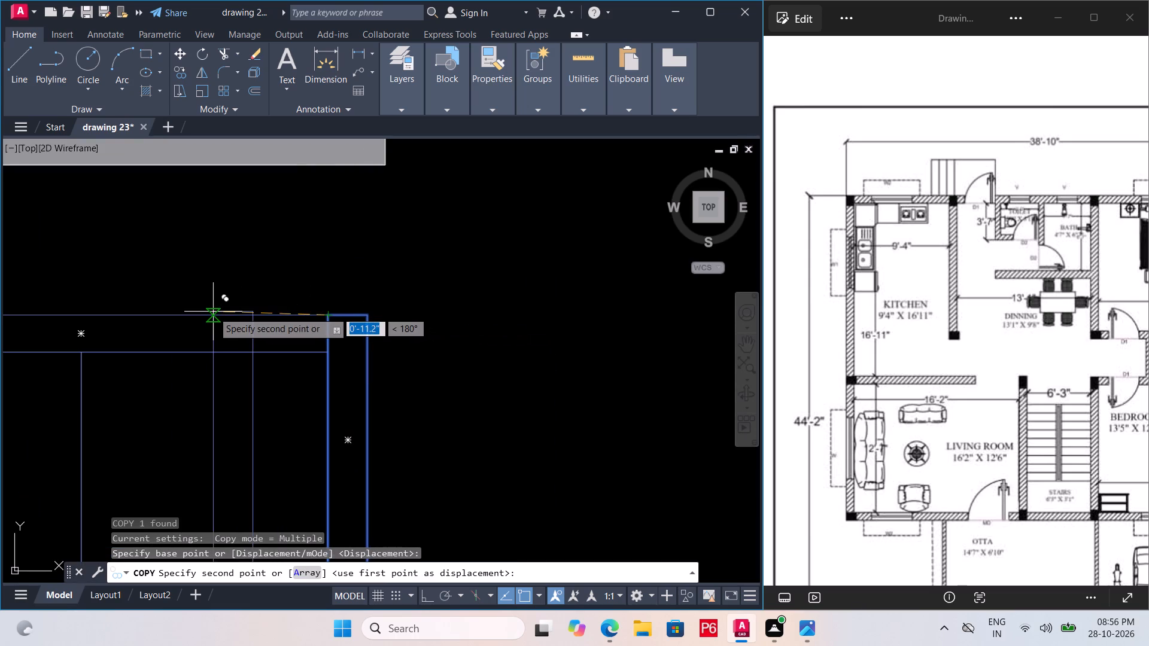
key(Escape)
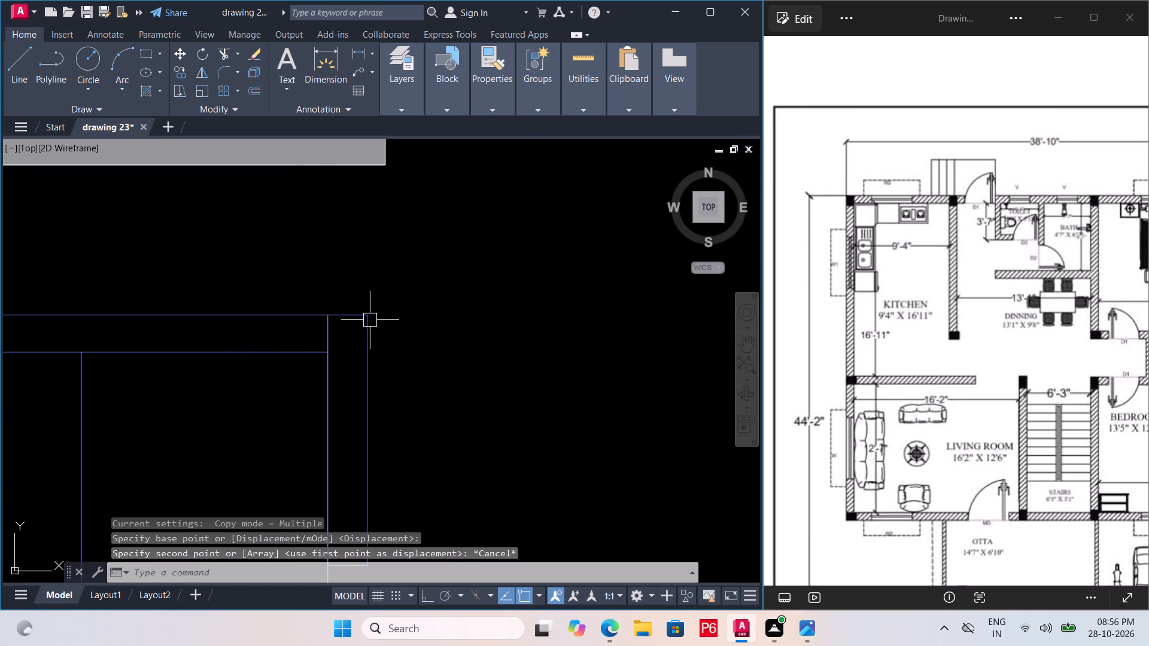
Copy the right armrest to the two-seat sofa's left side, flush with the backrest's top-left corner, and save the drawing.
click(370, 320)
key(c)
key(o)
key(space)
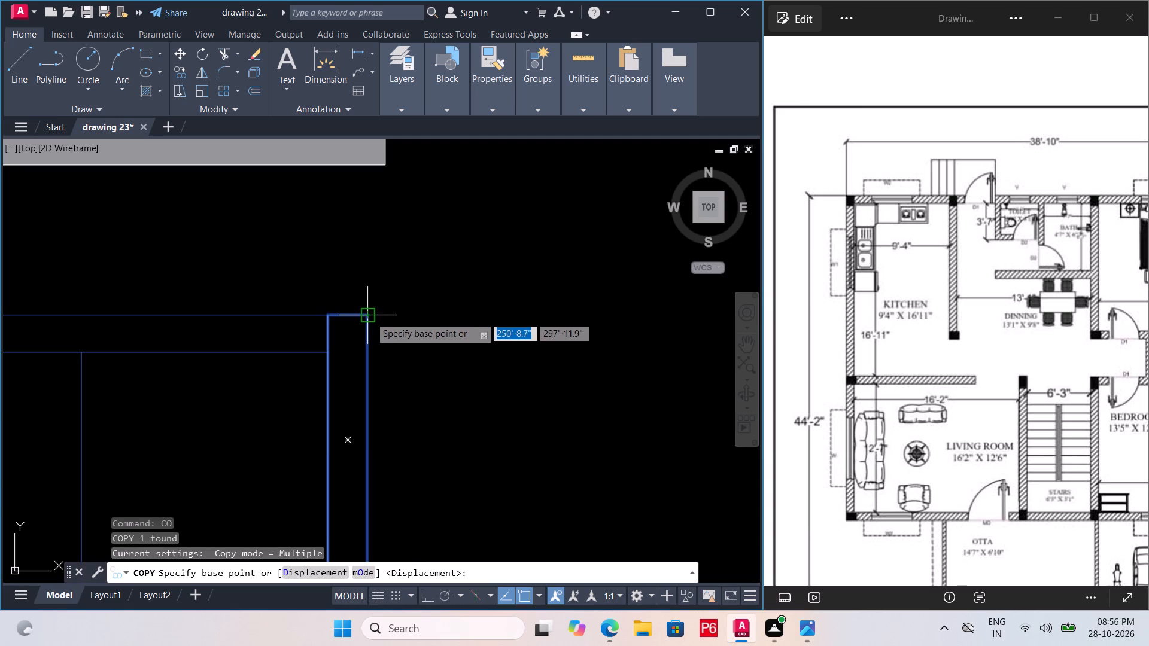
click(370, 316)
scroll(325, 278, down, 4)
scroll(256, 292, up, 3)
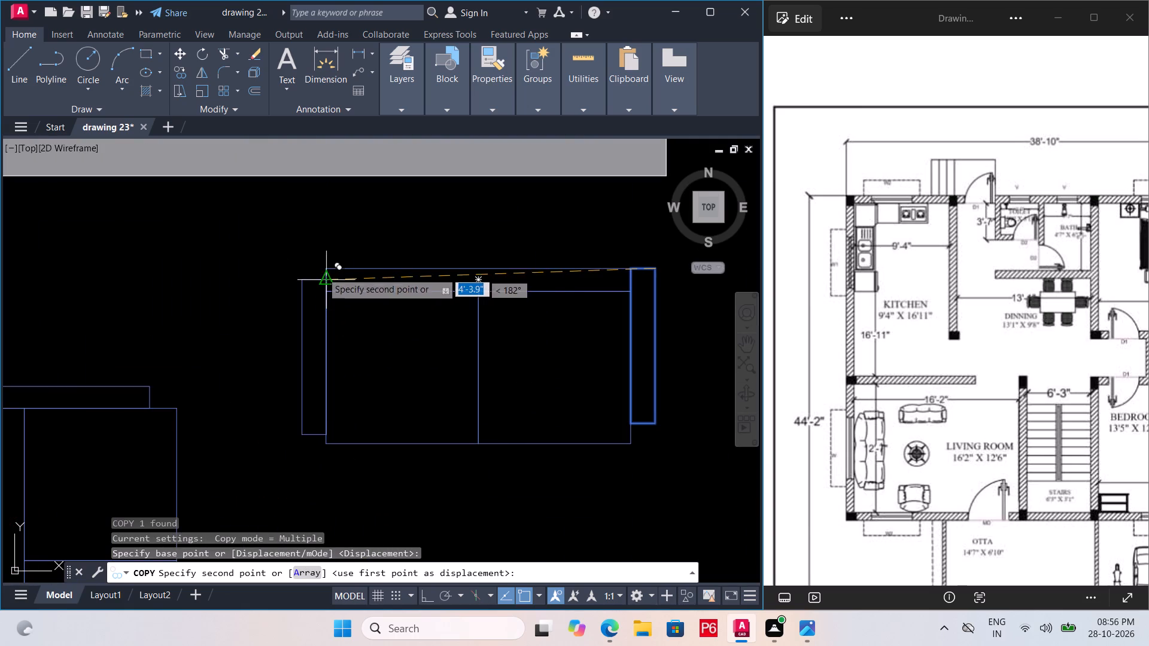
click(323, 264)
scroll(252, 364, down, 1)
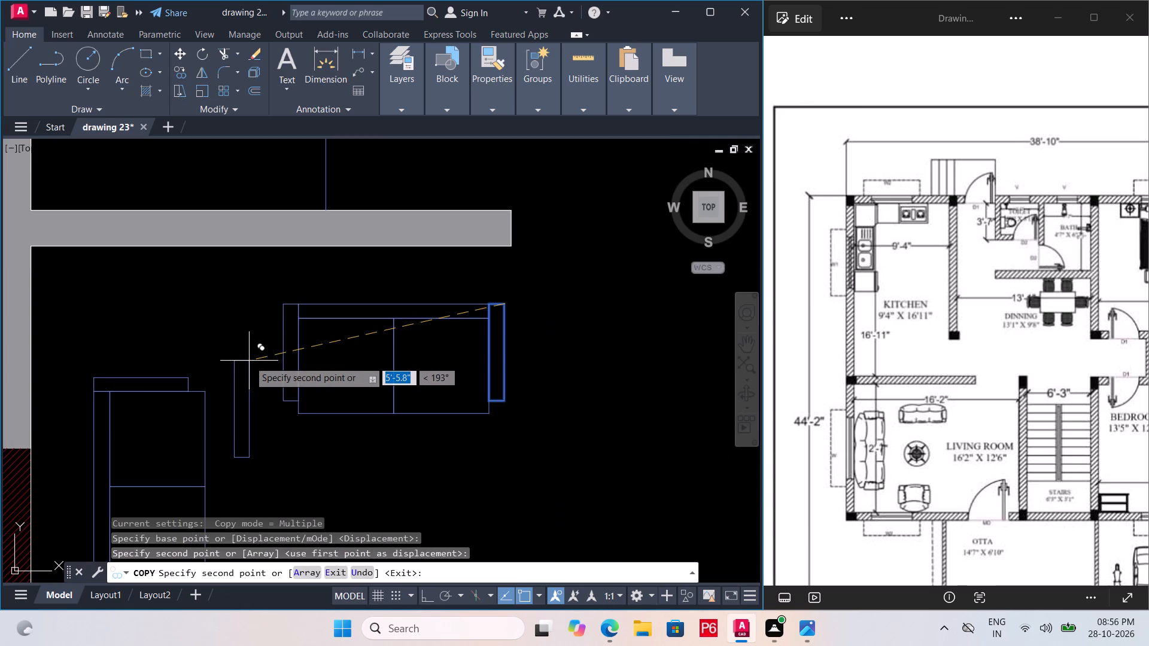
key(ctrl+s)
key(ctrl+s)
key(ctrl+s)
key(ctrl+s)
key(ctrl+s)
key(ctrl+s)
ctrl+scroll(209, 328, down, 1)
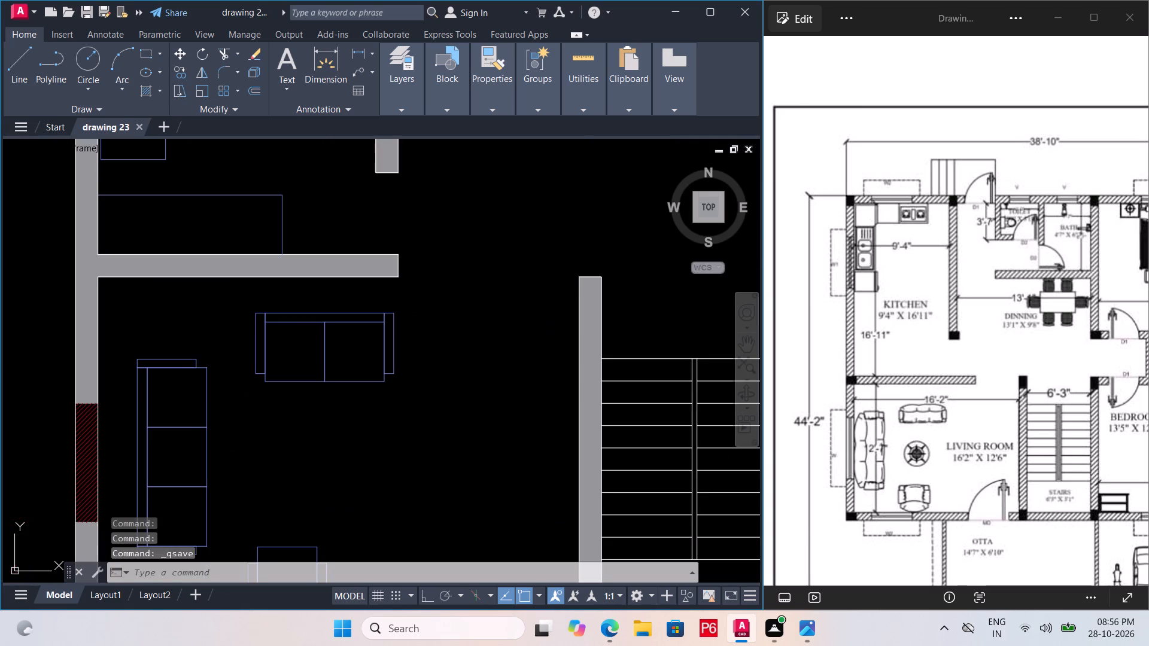
key(ctrl+s)
Convert all the parts of the two-seat sofa into a block named SS.
ctrl+scroll(209, 328, down, 1)
scroll(215, 325, down, 1)
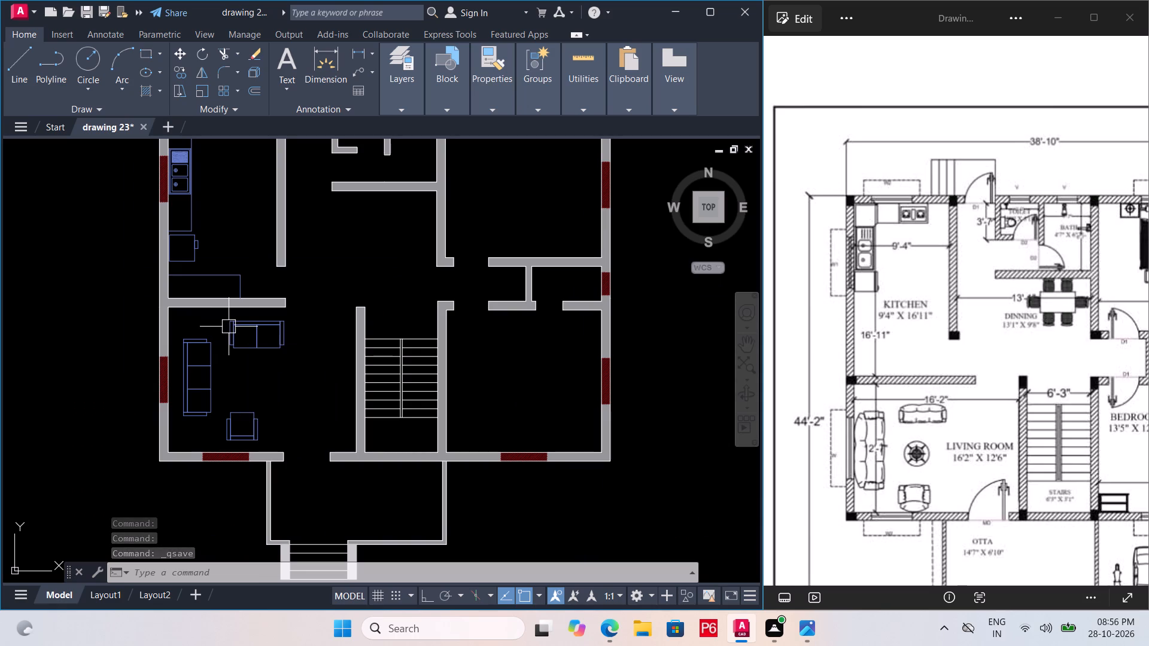
scroll(238, 402, up, 1)
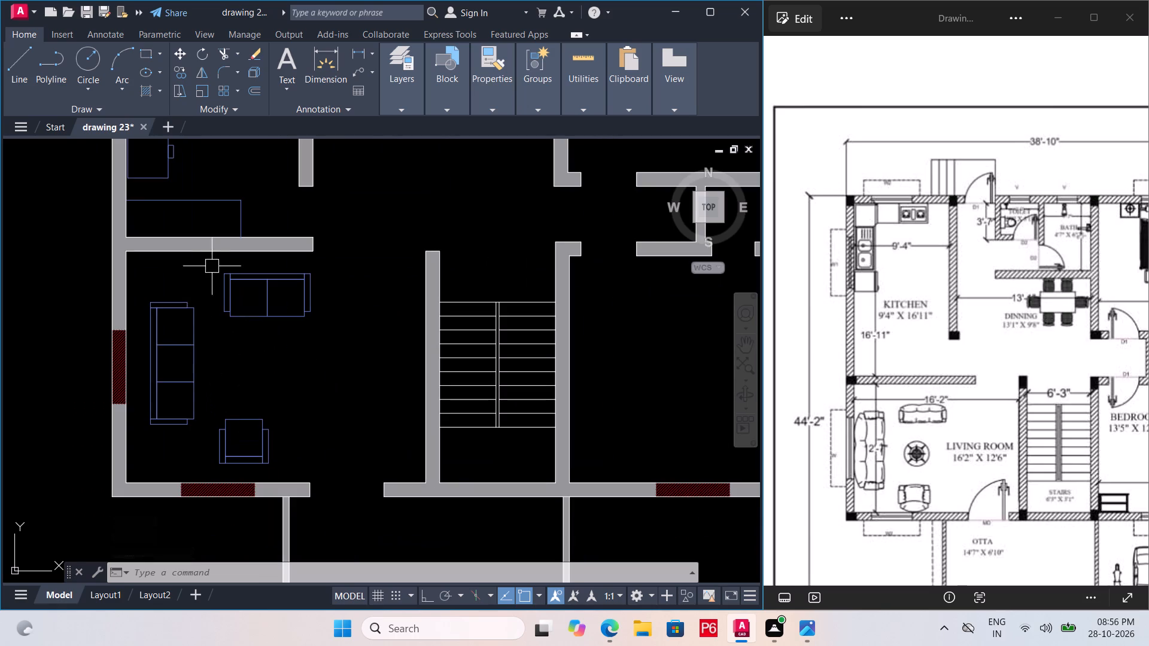
scroll(212, 266, up, 2)
drag(211, 272, 213, 278)
click(499, 431)
right_click(351, 356)
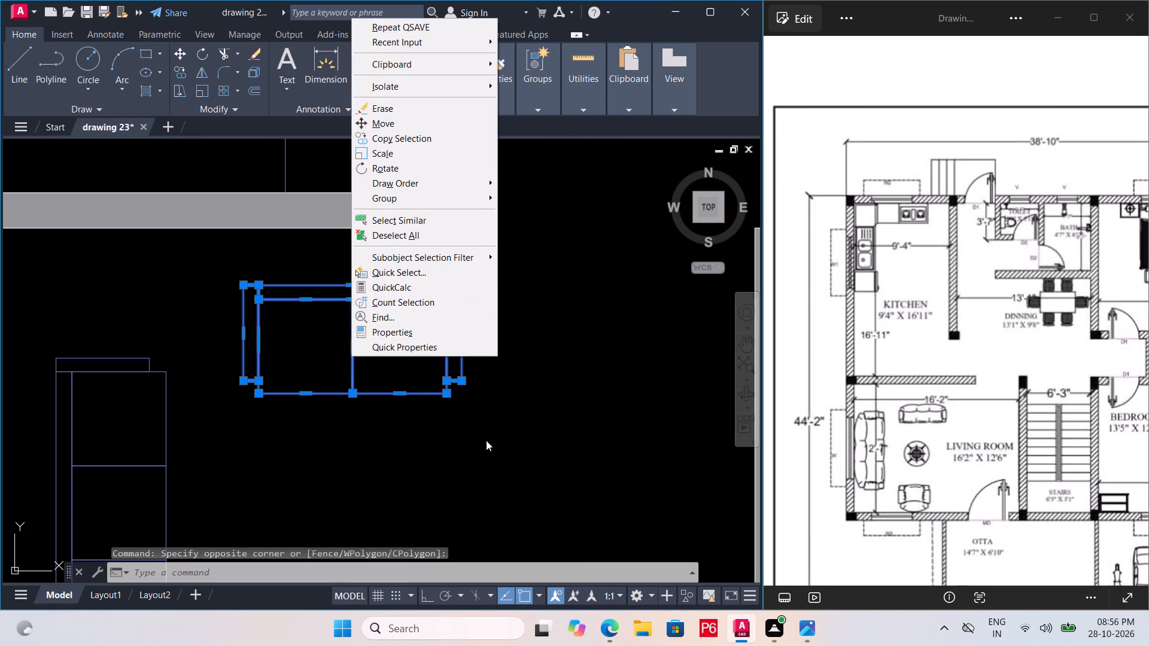
click(496, 459)
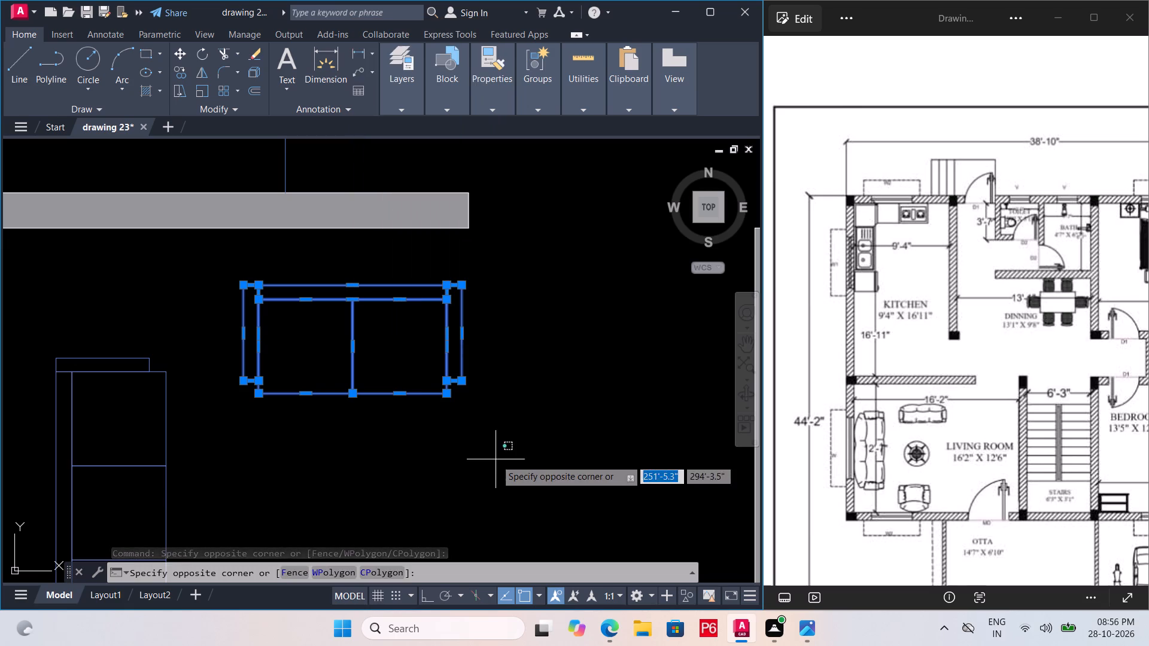
click(503, 394)
right_click(387, 342)
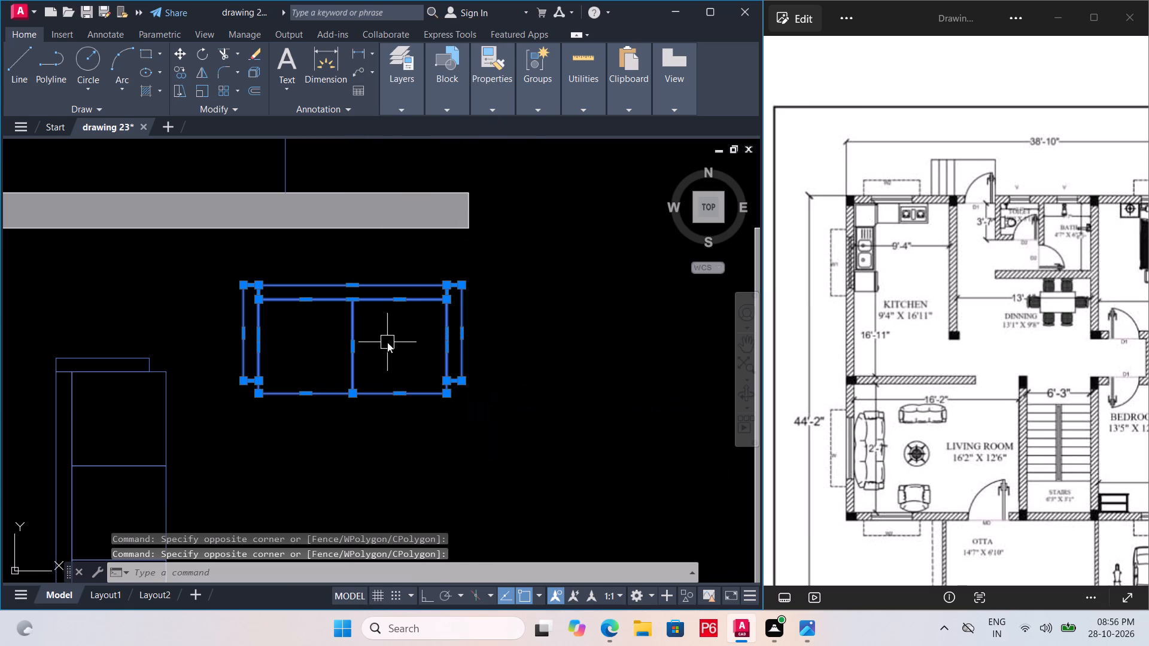
click(470, 404)
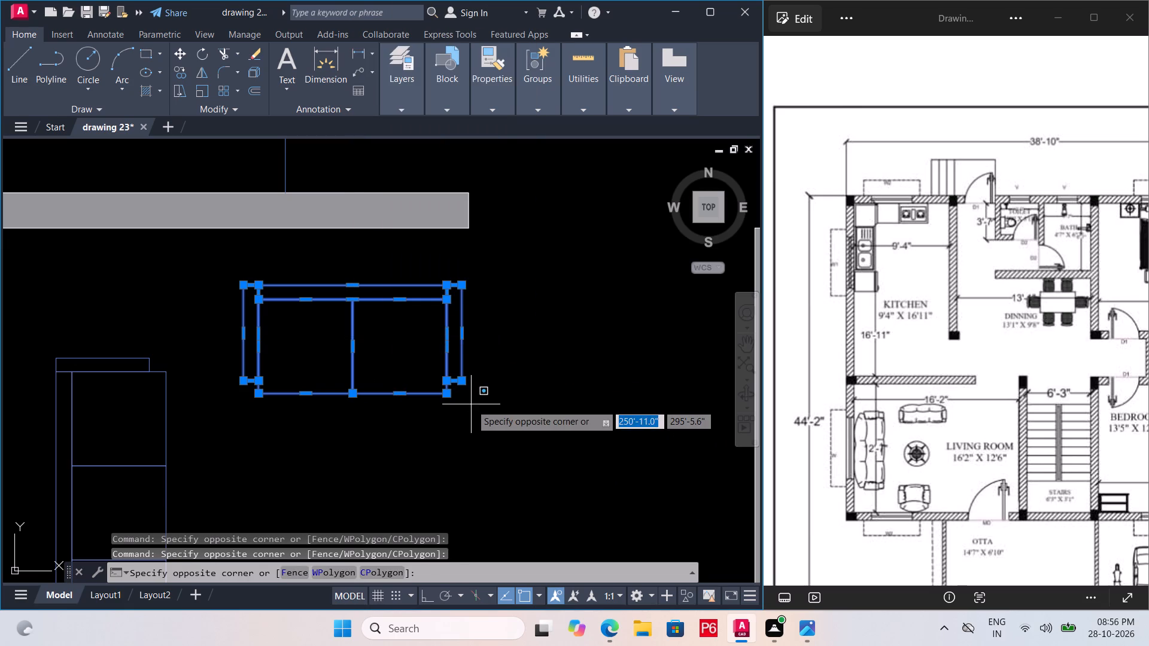
key(b)
key(Escape)
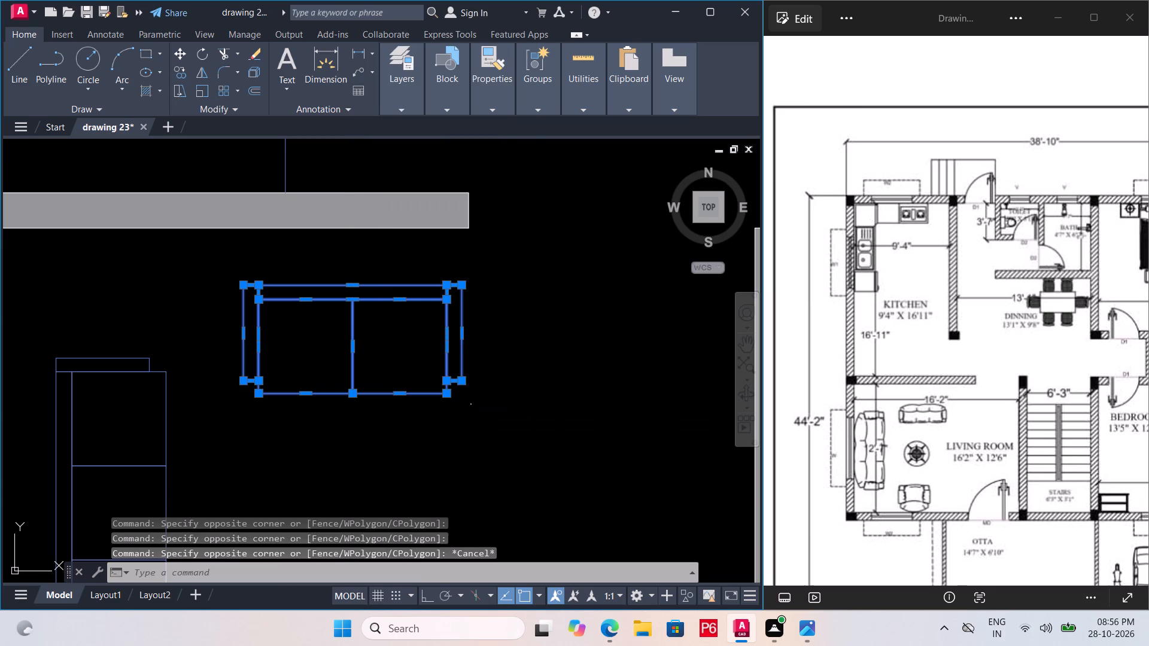
text(B)
key(space)
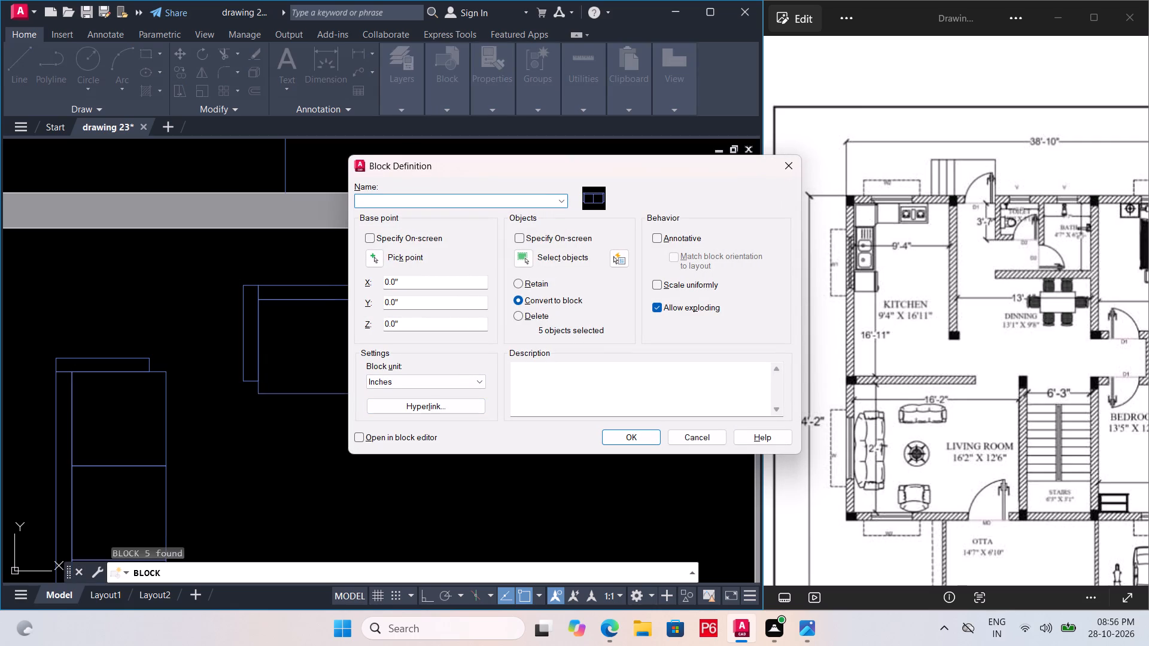
text(SS)
click(643, 443)
Move the two-seat sofa block slightly up and to the left, closer to the living room's top wall, and save the drawing.
click(439, 392)
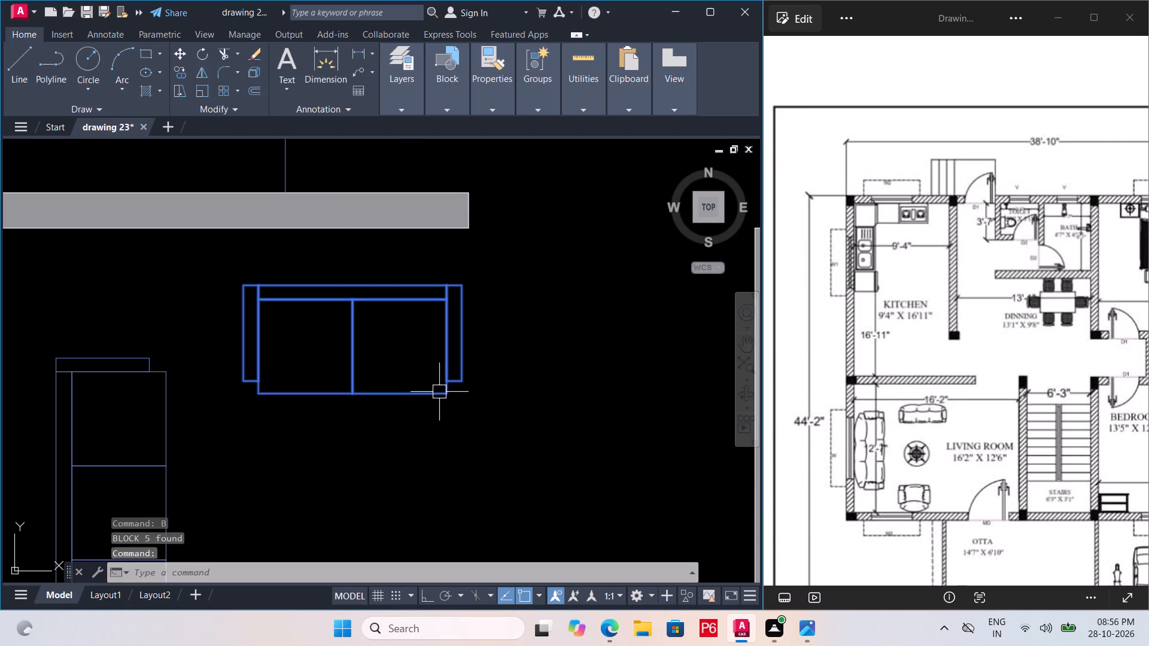
key(m)
key(space)
click(444, 395)
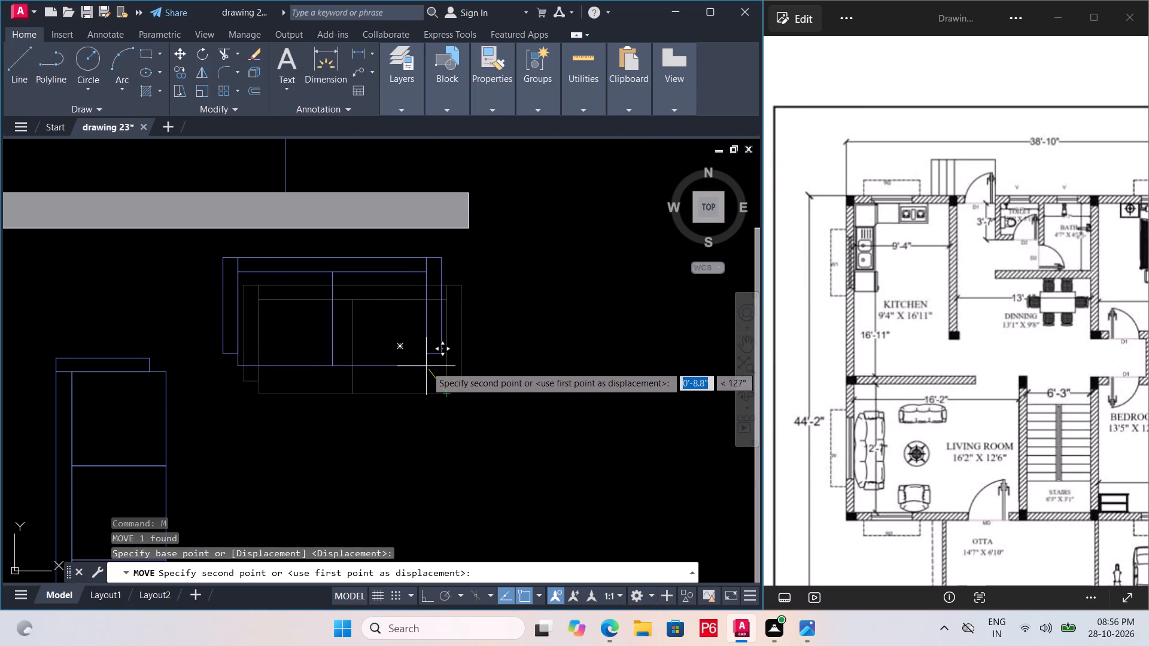
click(426, 362)
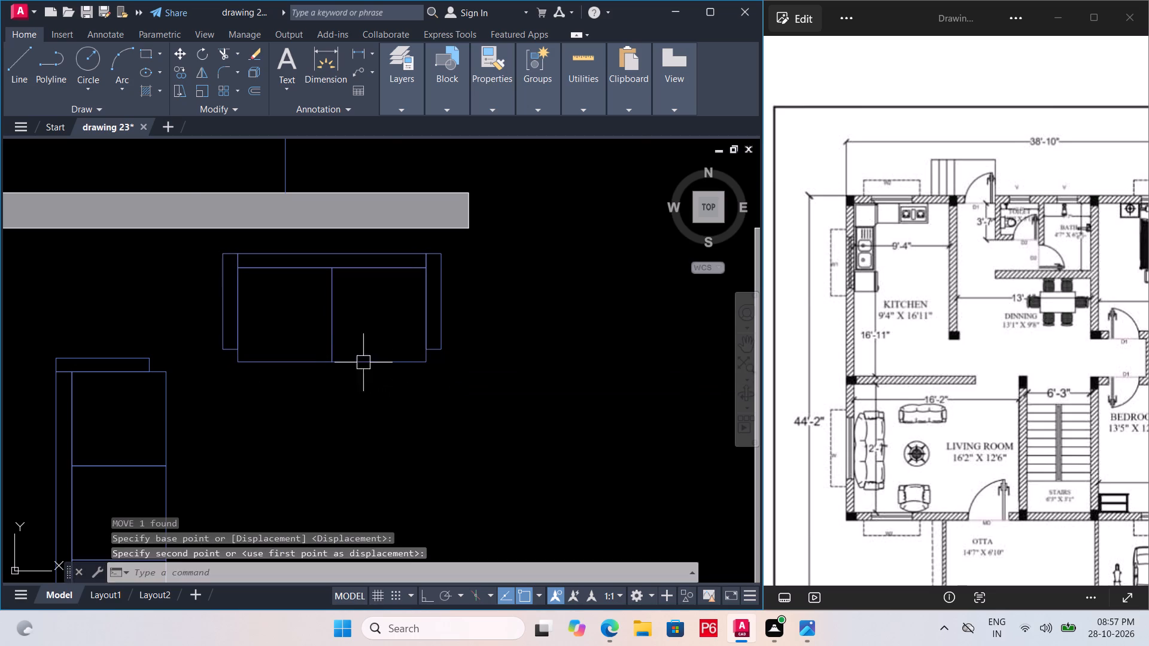
ctrl+scroll(342, 327, down, 2)
key(ctrl+s)
key(ctrl+s)
key(ctrl+s)
key(ctrl+s)
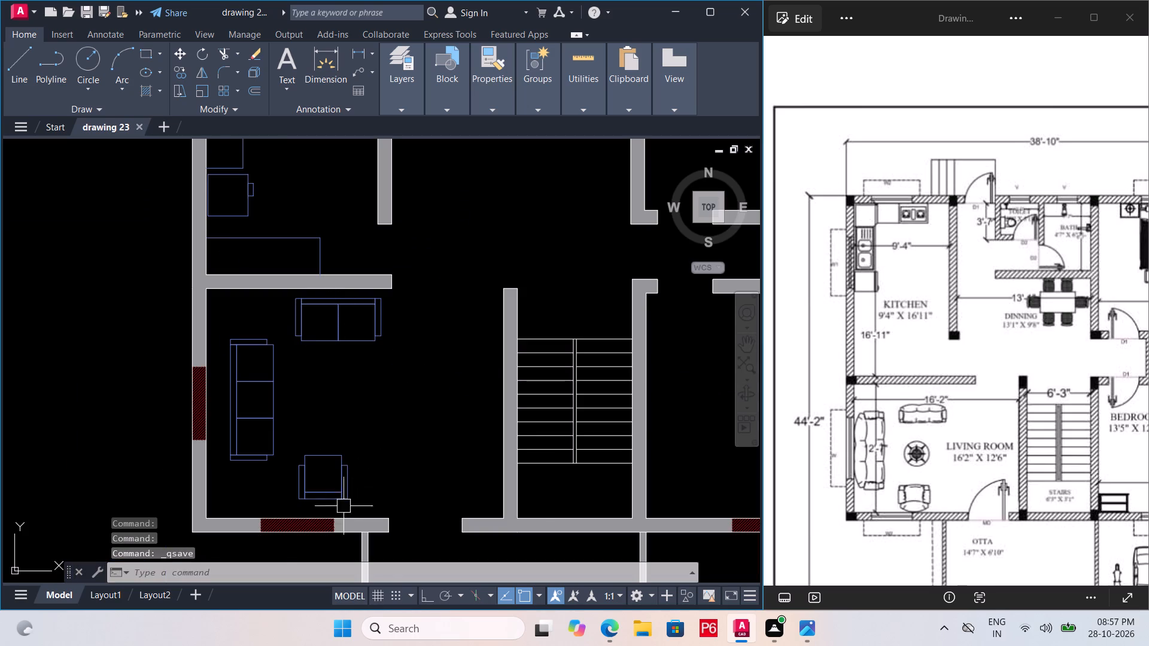
Convert all four parts of the living room armchair into a block named SSS.
scroll(321, 519, up, 3)
click(317, 448)
click(274, 432)
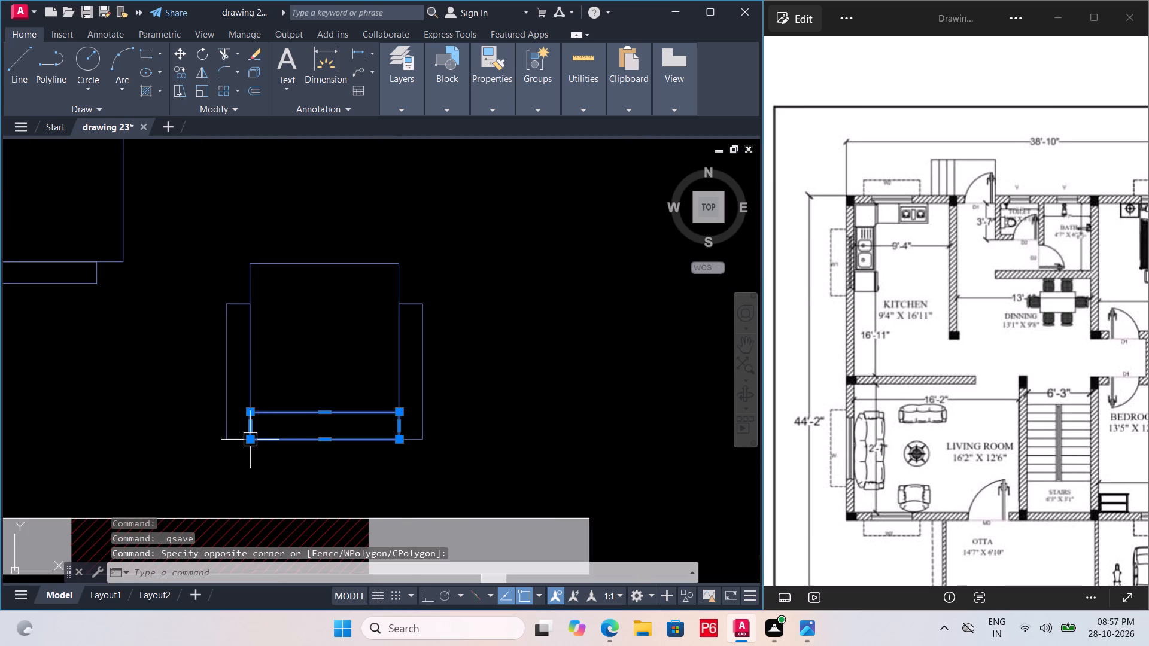
click(175, 366)
click(189, 233)
click(193, 231)
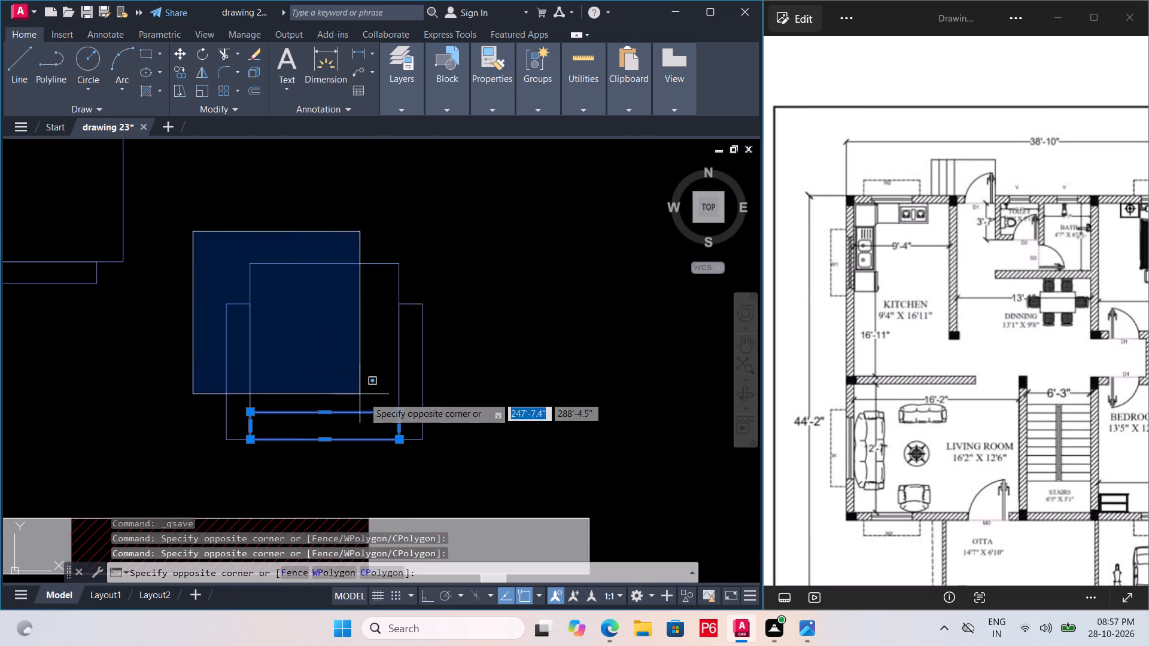
click(462, 468)
key(b)
key(space)
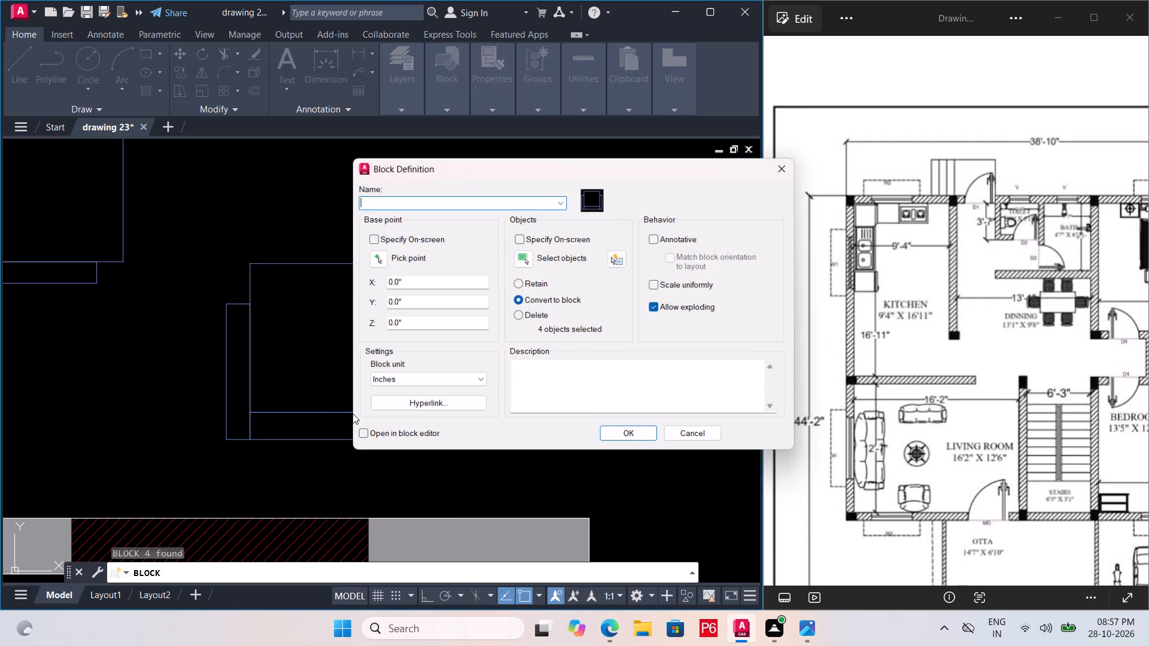
key(s)
key(s)
key(s)
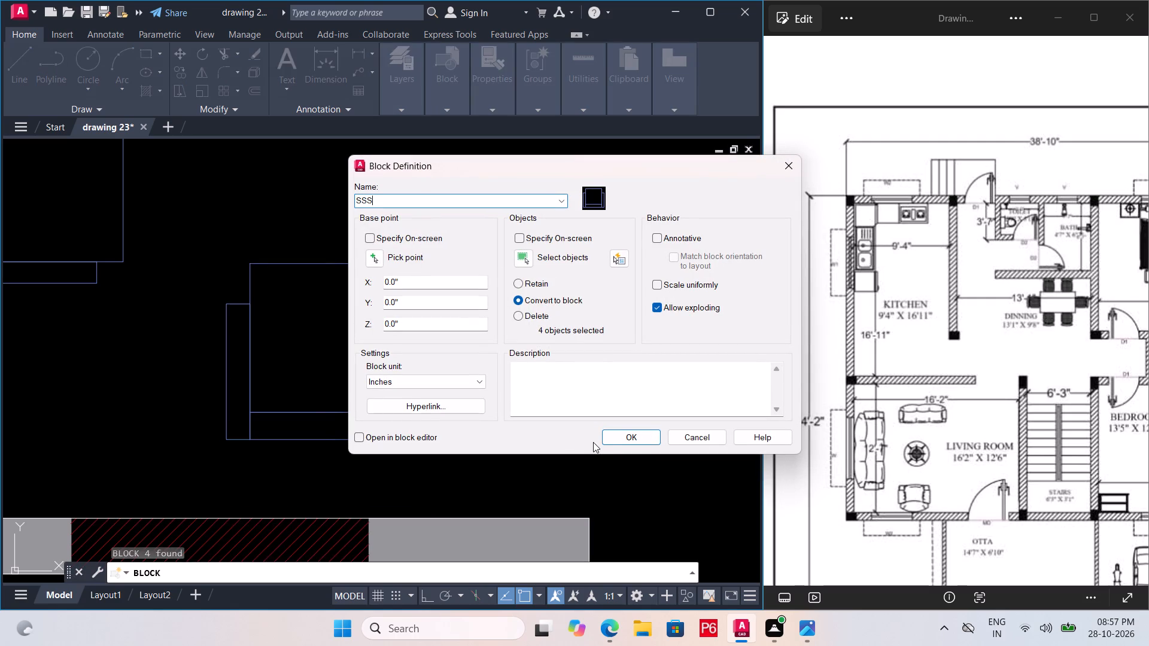
click(621, 435)
Move the armchair block slightly upward, away from the living room's bottom wall, and save the drawing.
scroll(388, 418, down, 2)
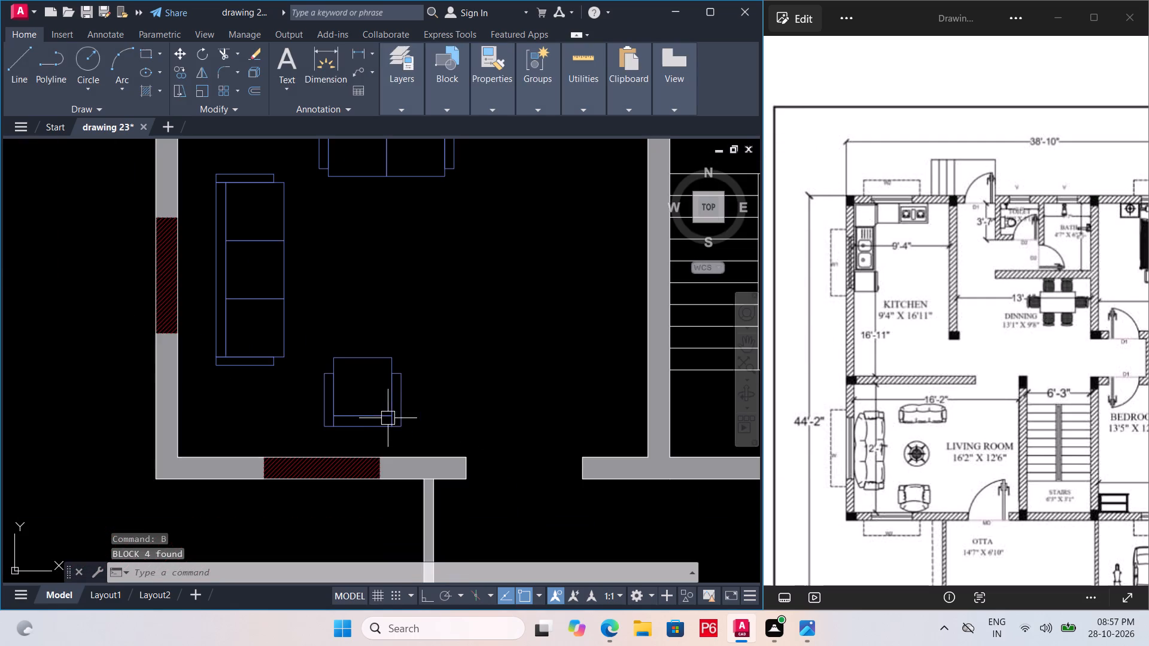
click(397, 412)
middle_drag(444, 411, 403, 386)
key(m)
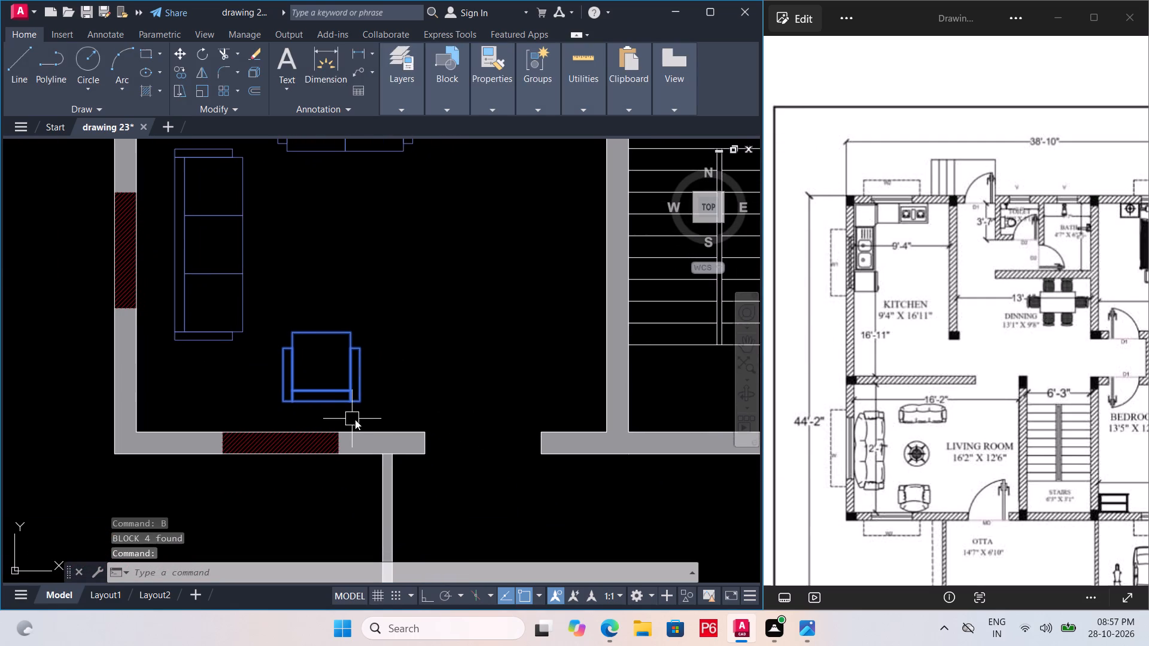
key(space)
click(362, 404)
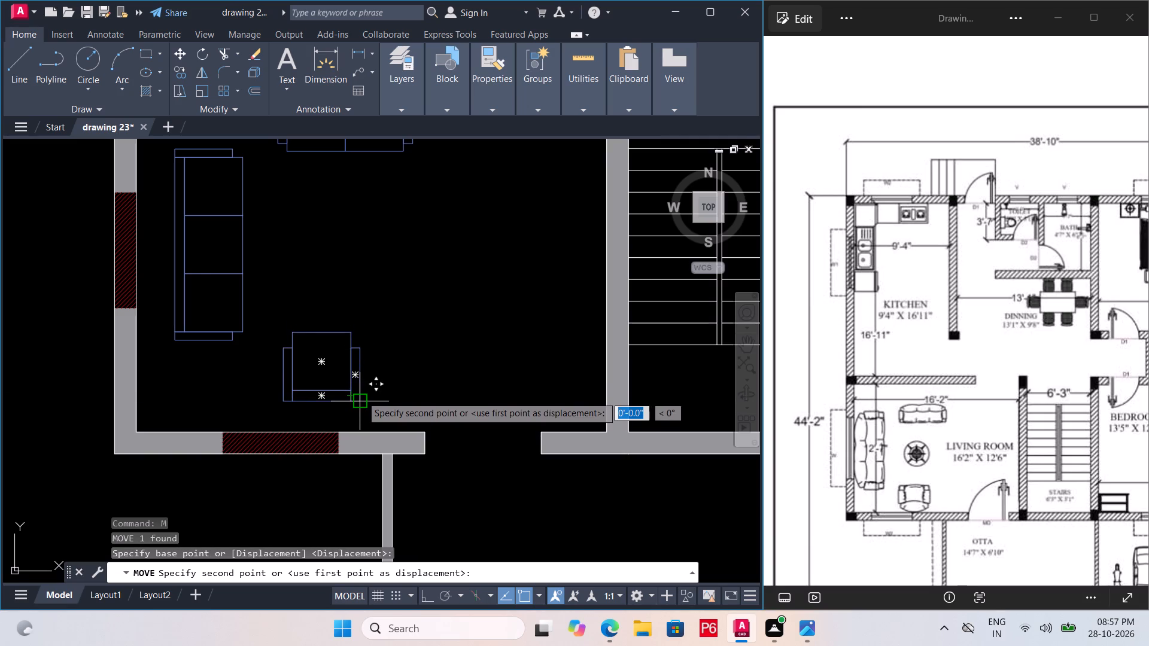
double_click(361, 396)
scroll(403, 390, down, 2)
key(ctrl+s)
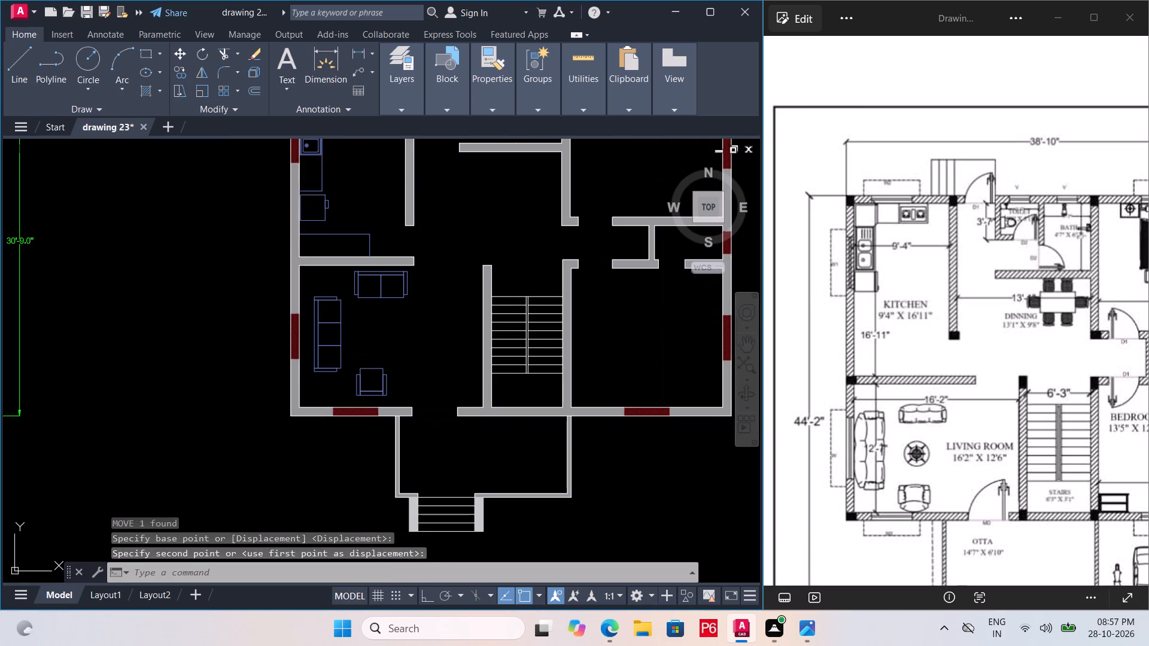
key(ctrl+s)
key(ctrl+s)
key(ctrl+s)
key(ctrl+s)
key(ctrl+s)
key(ctrl+s)
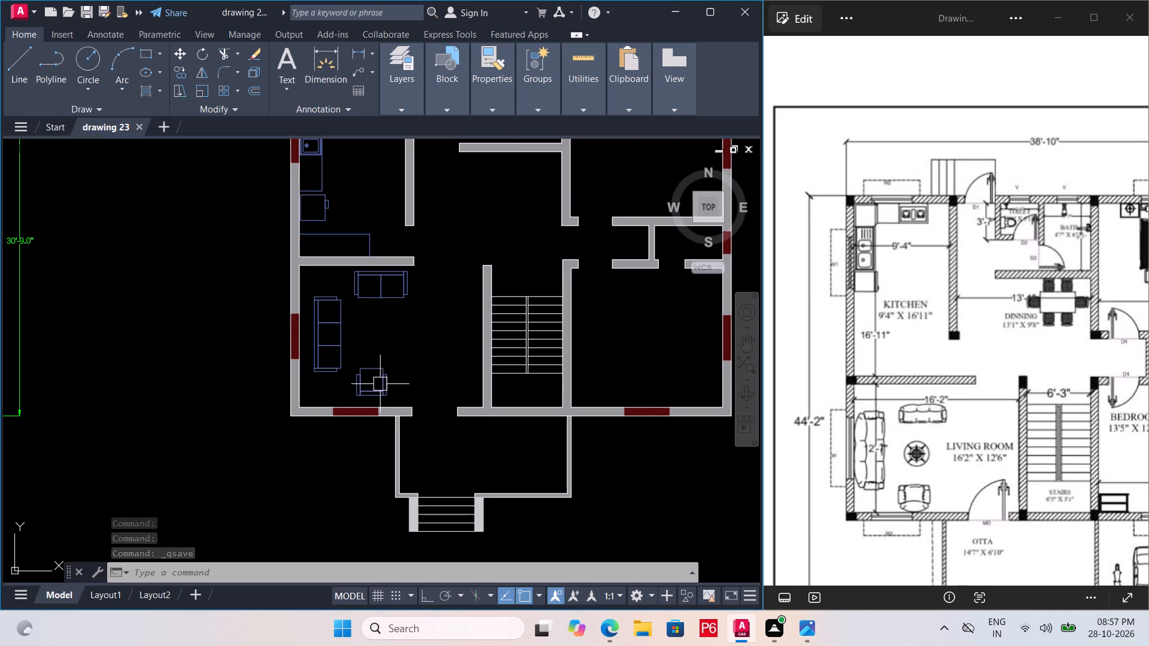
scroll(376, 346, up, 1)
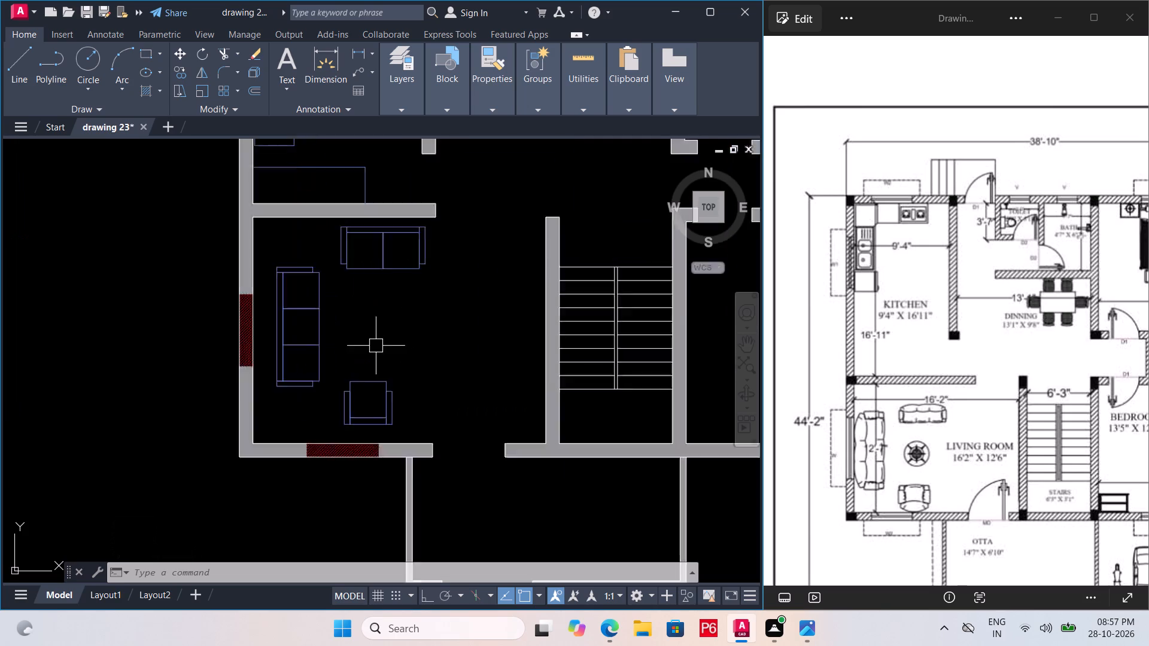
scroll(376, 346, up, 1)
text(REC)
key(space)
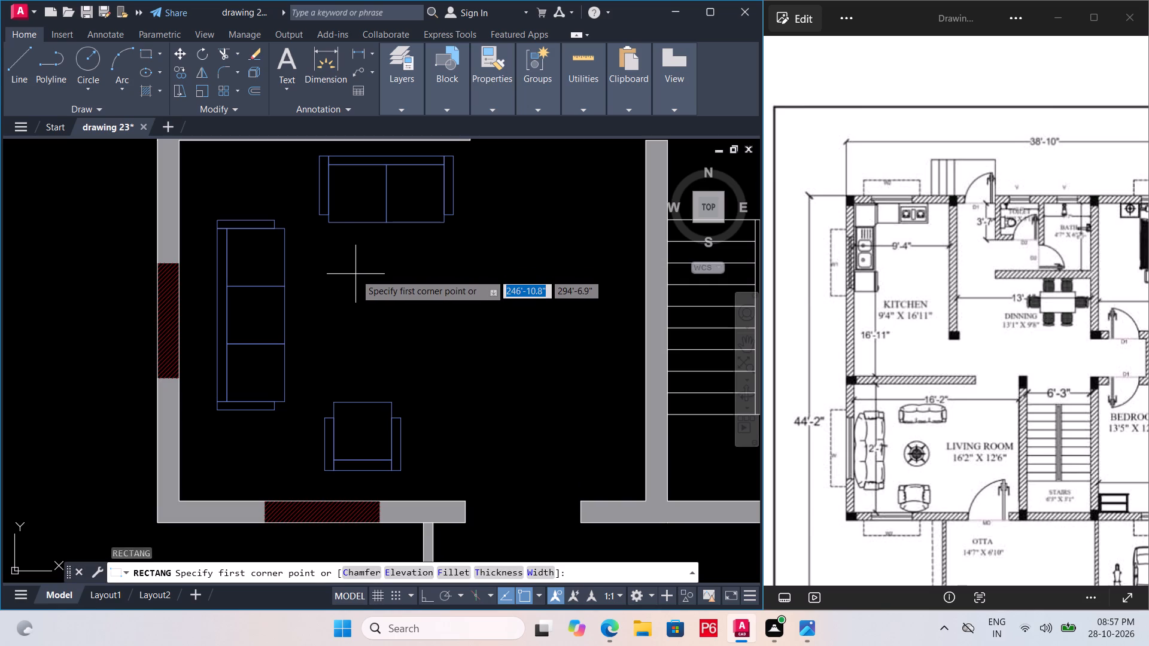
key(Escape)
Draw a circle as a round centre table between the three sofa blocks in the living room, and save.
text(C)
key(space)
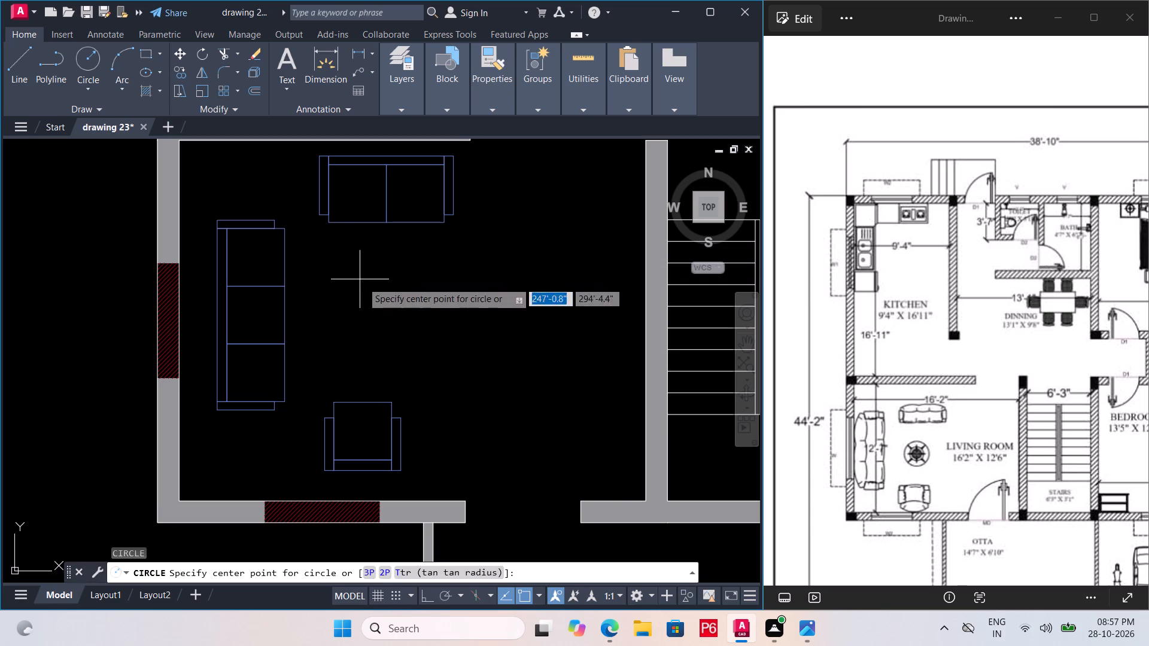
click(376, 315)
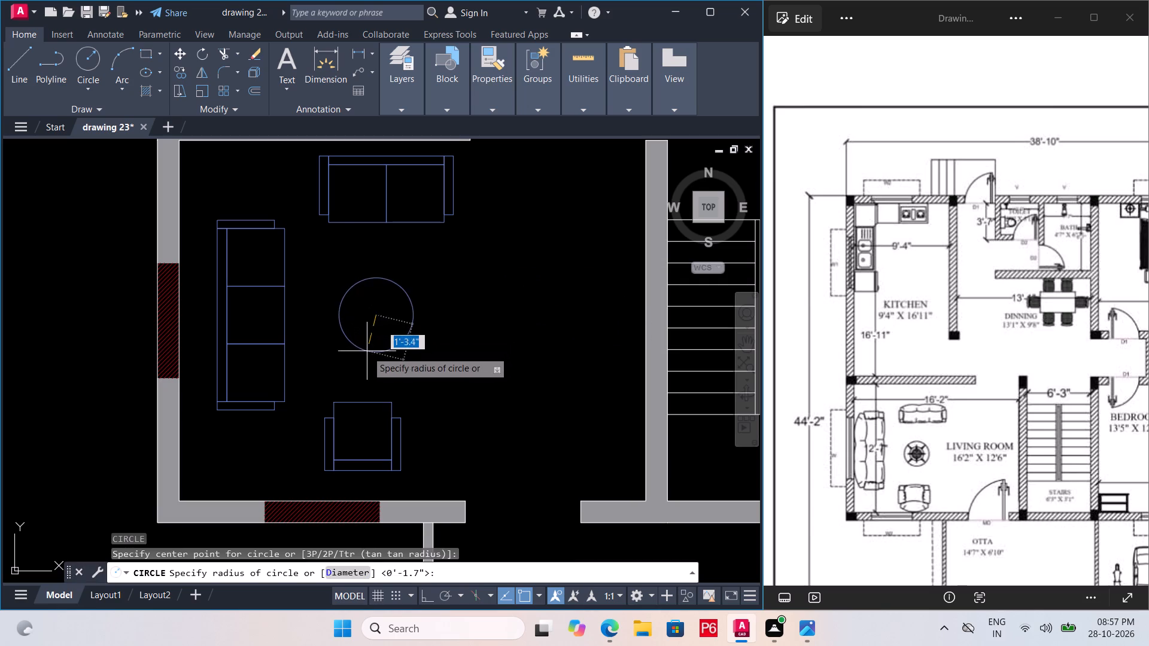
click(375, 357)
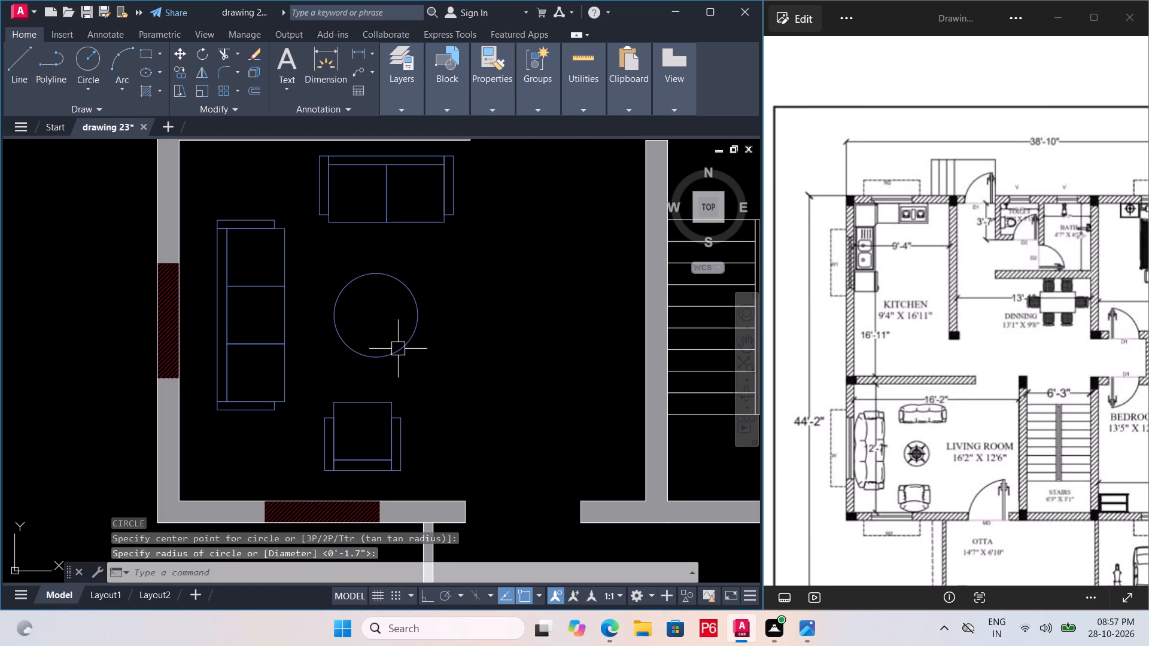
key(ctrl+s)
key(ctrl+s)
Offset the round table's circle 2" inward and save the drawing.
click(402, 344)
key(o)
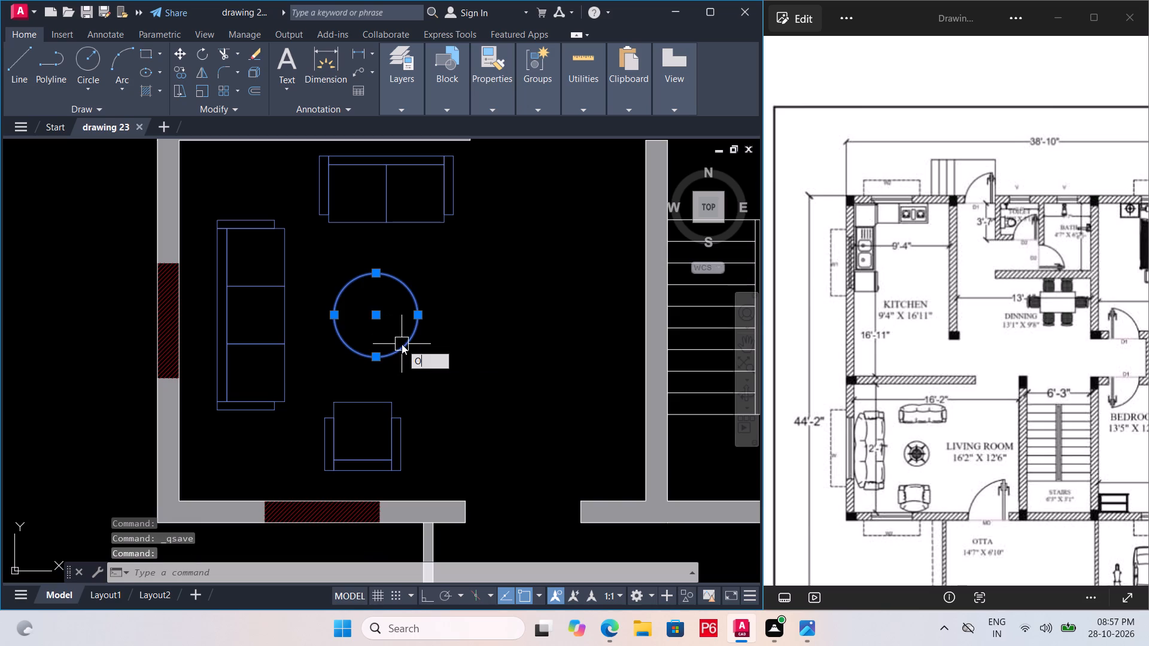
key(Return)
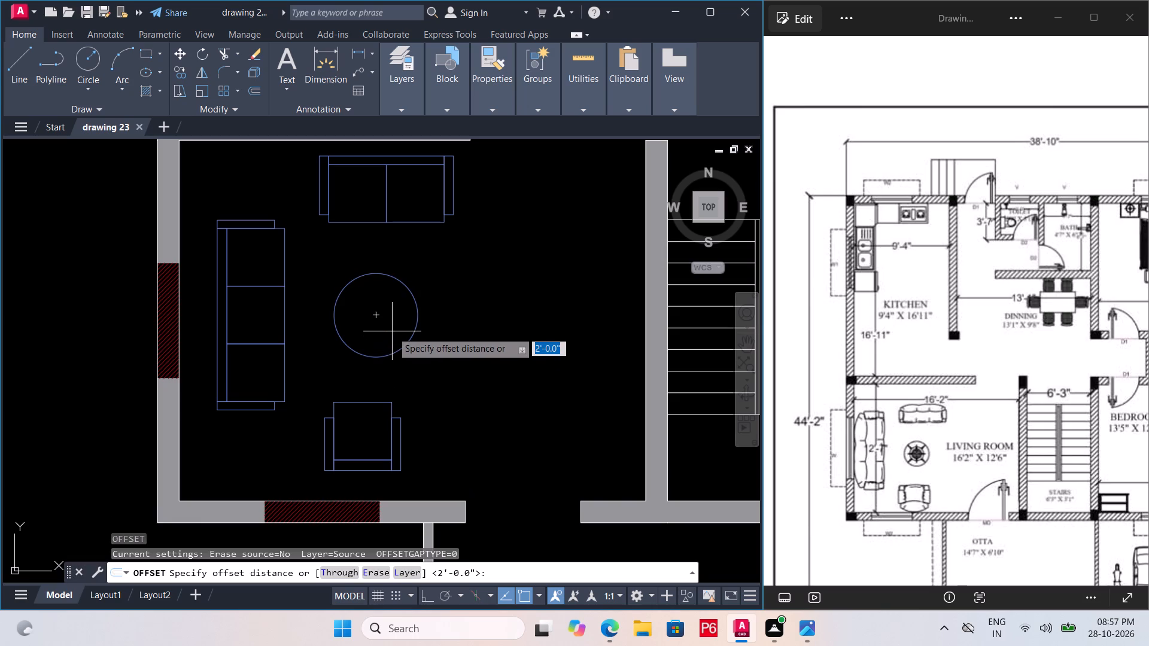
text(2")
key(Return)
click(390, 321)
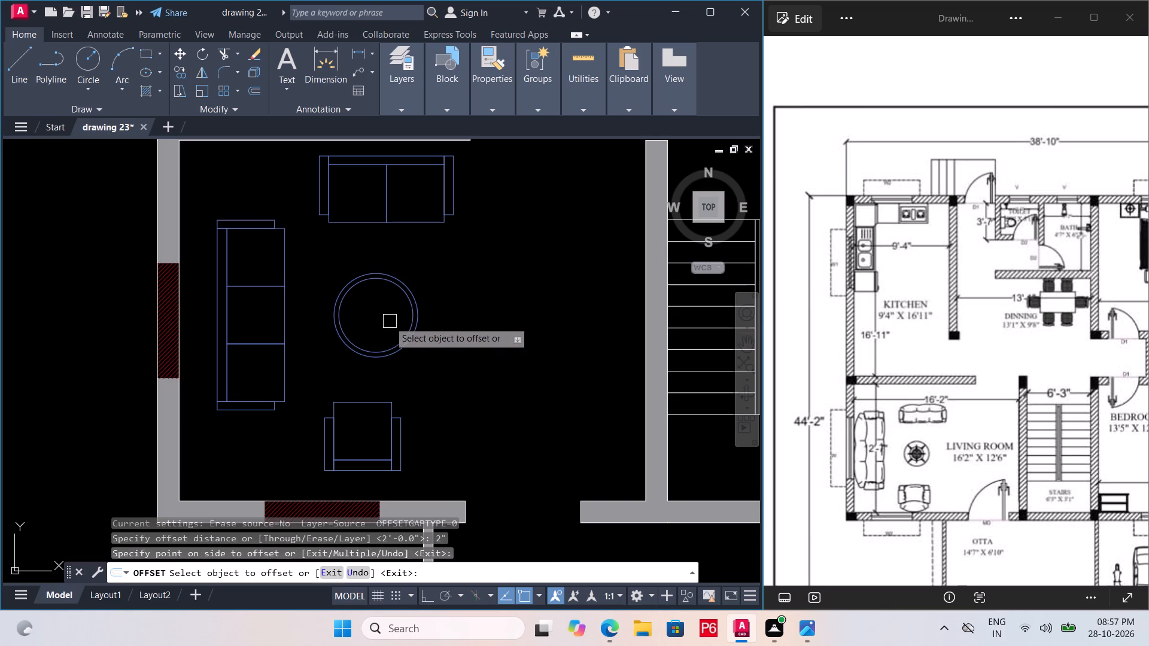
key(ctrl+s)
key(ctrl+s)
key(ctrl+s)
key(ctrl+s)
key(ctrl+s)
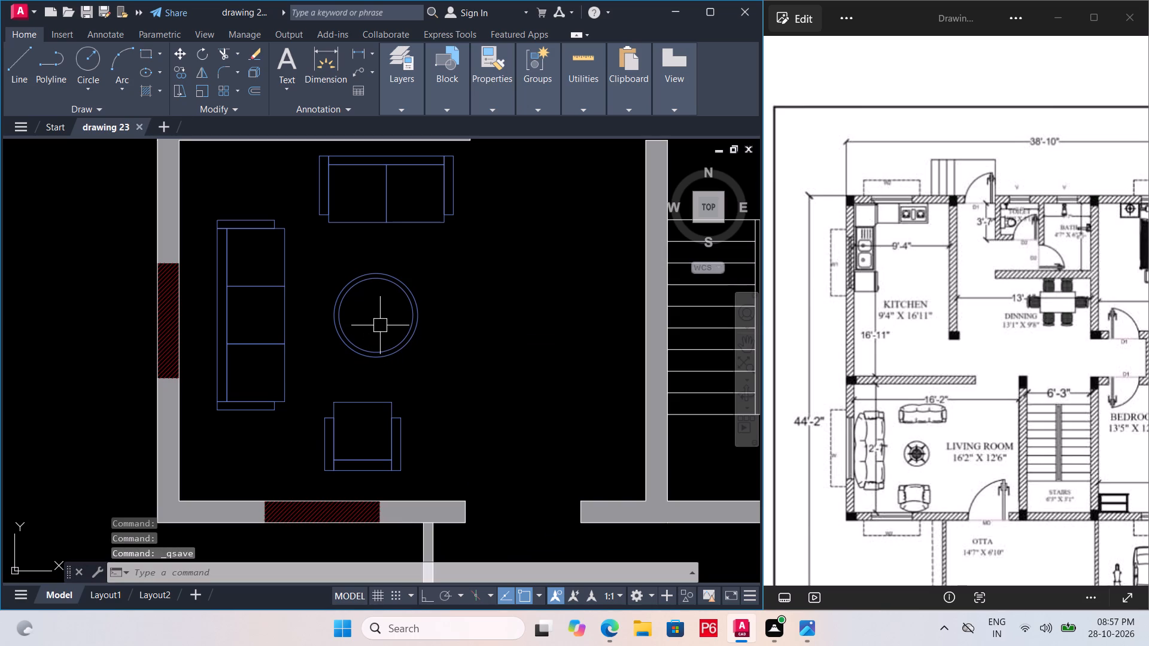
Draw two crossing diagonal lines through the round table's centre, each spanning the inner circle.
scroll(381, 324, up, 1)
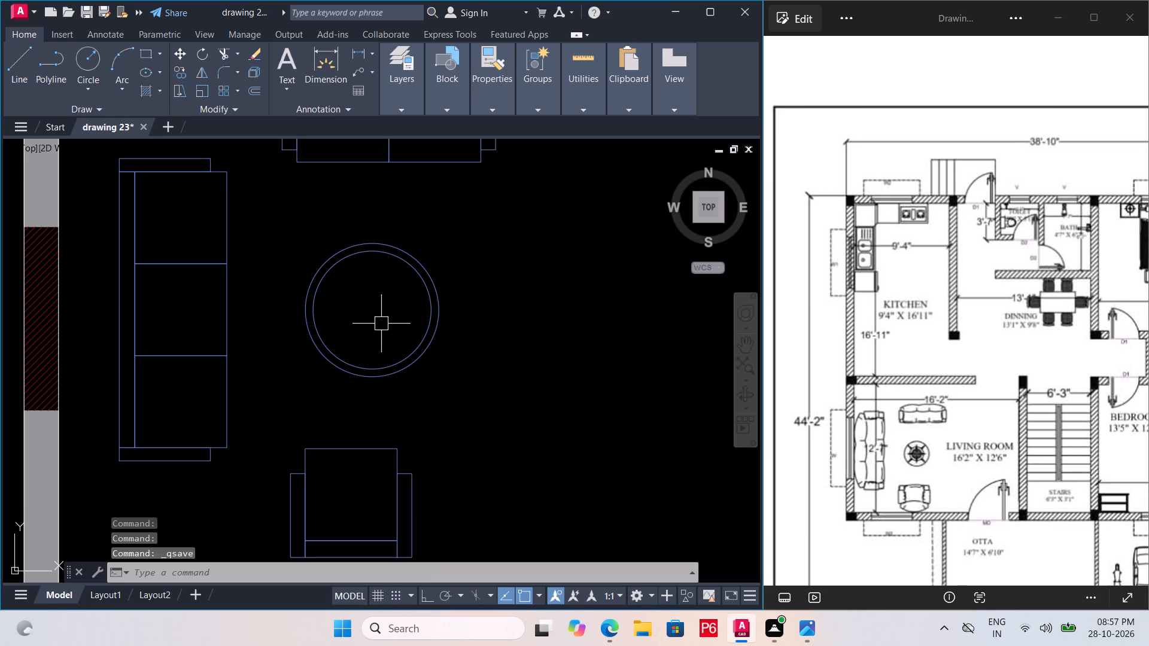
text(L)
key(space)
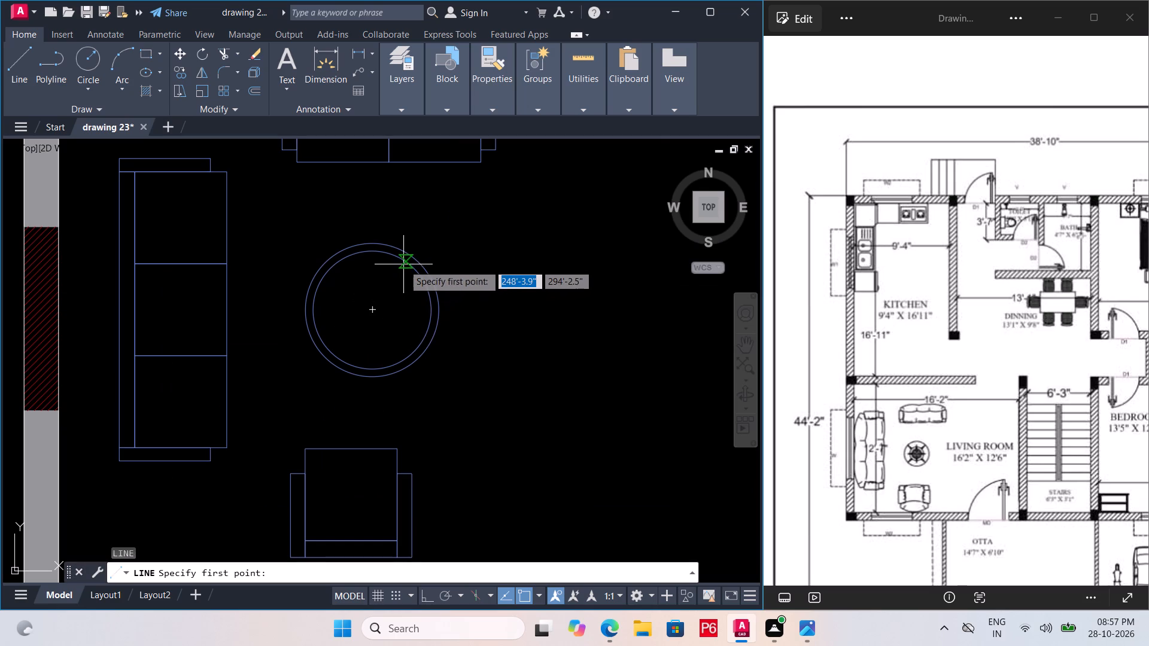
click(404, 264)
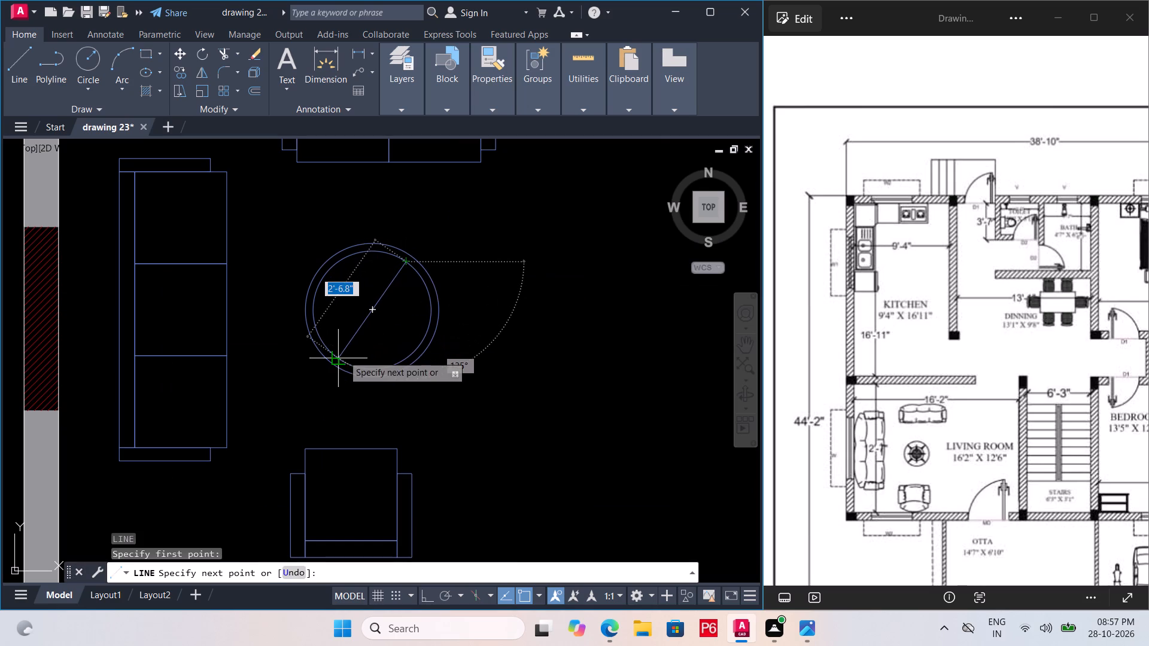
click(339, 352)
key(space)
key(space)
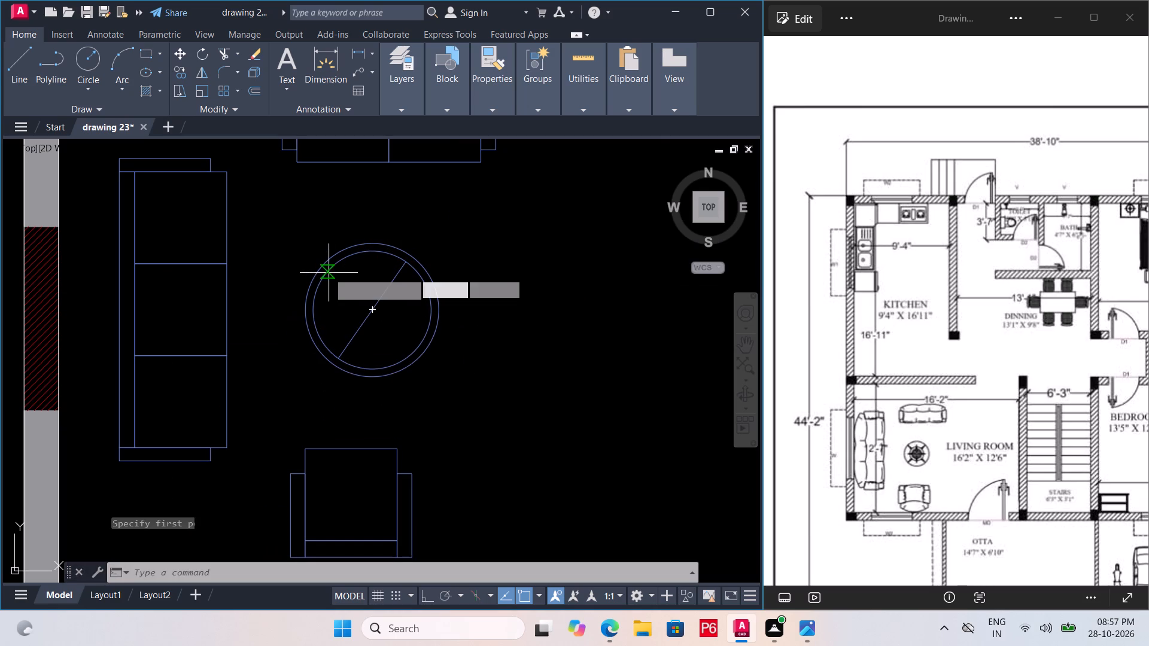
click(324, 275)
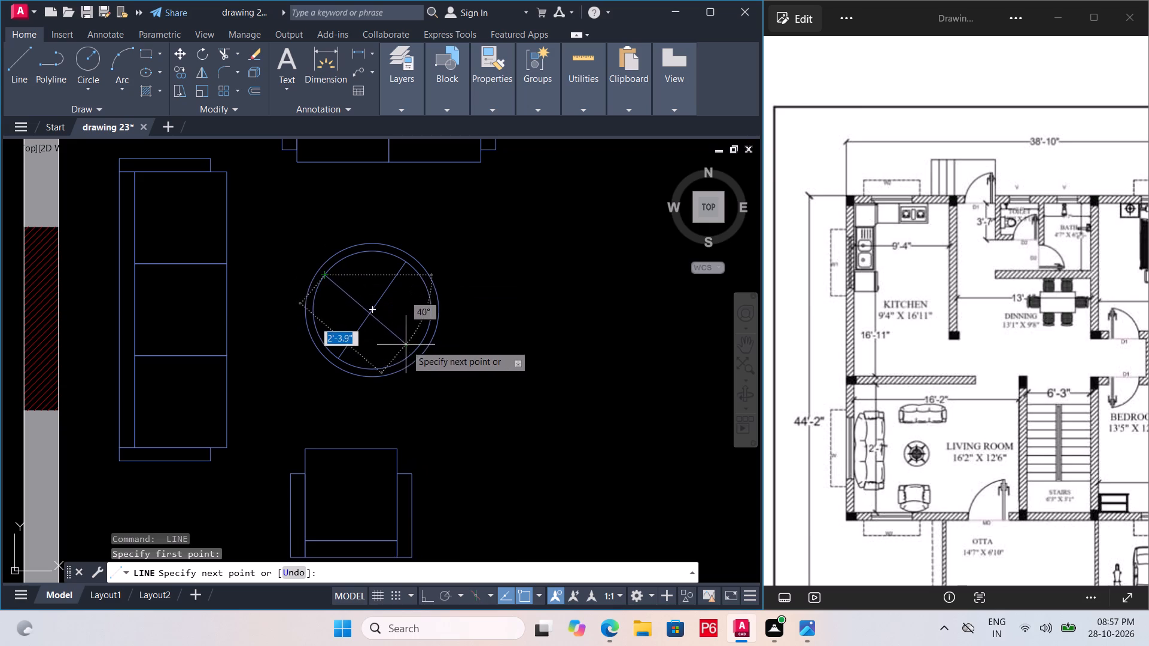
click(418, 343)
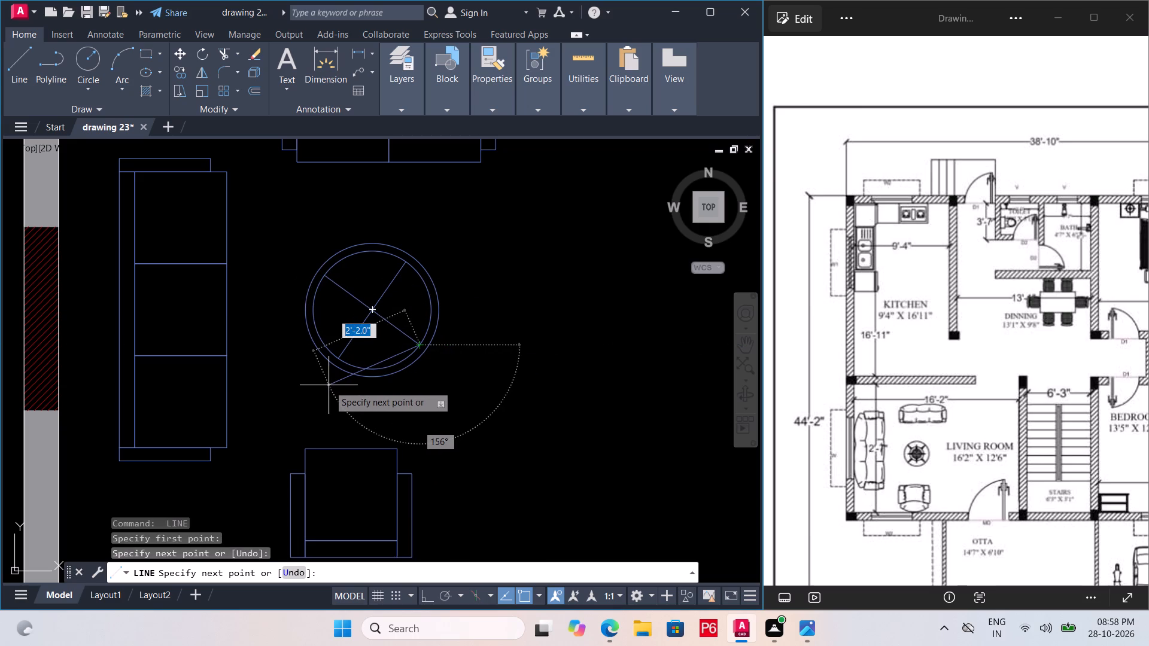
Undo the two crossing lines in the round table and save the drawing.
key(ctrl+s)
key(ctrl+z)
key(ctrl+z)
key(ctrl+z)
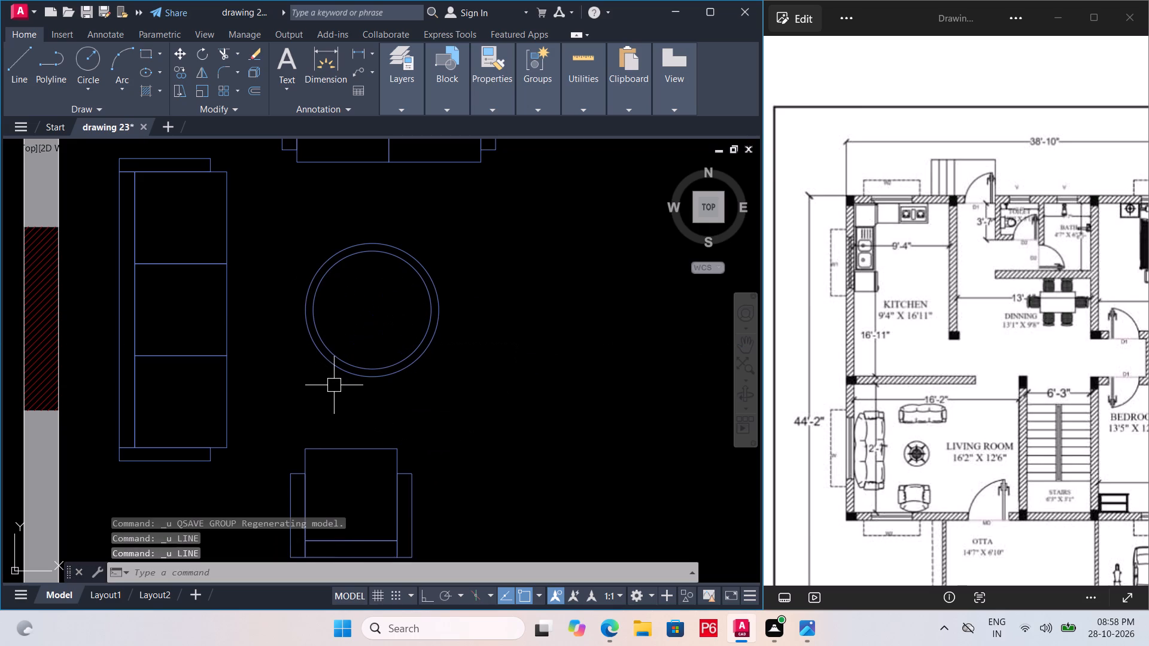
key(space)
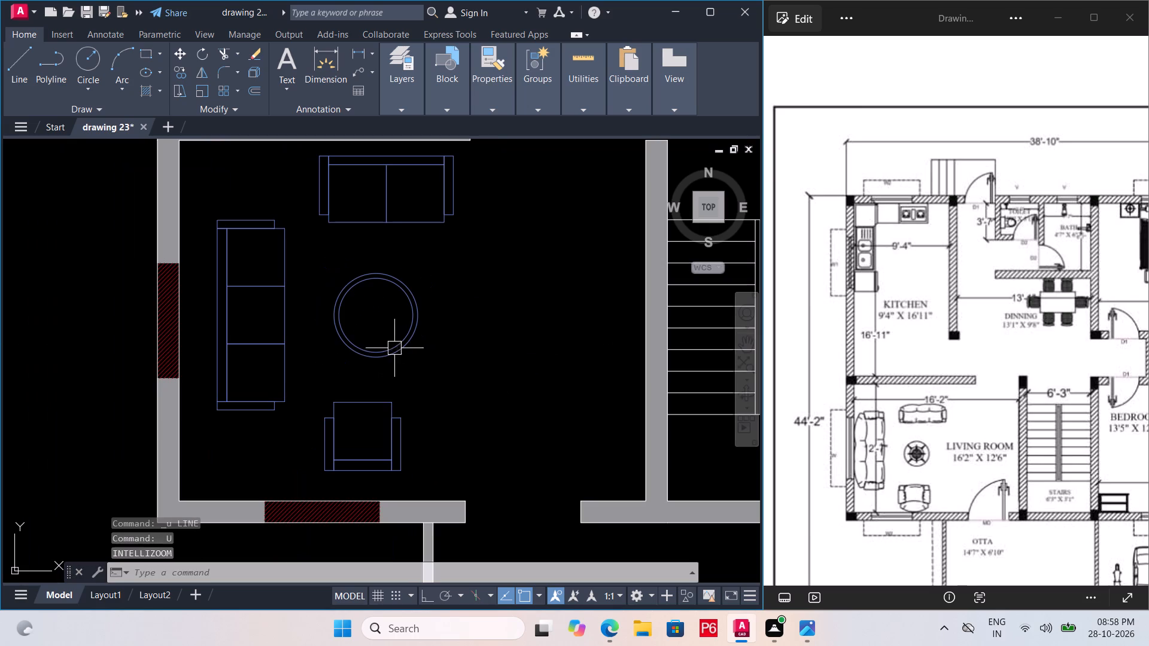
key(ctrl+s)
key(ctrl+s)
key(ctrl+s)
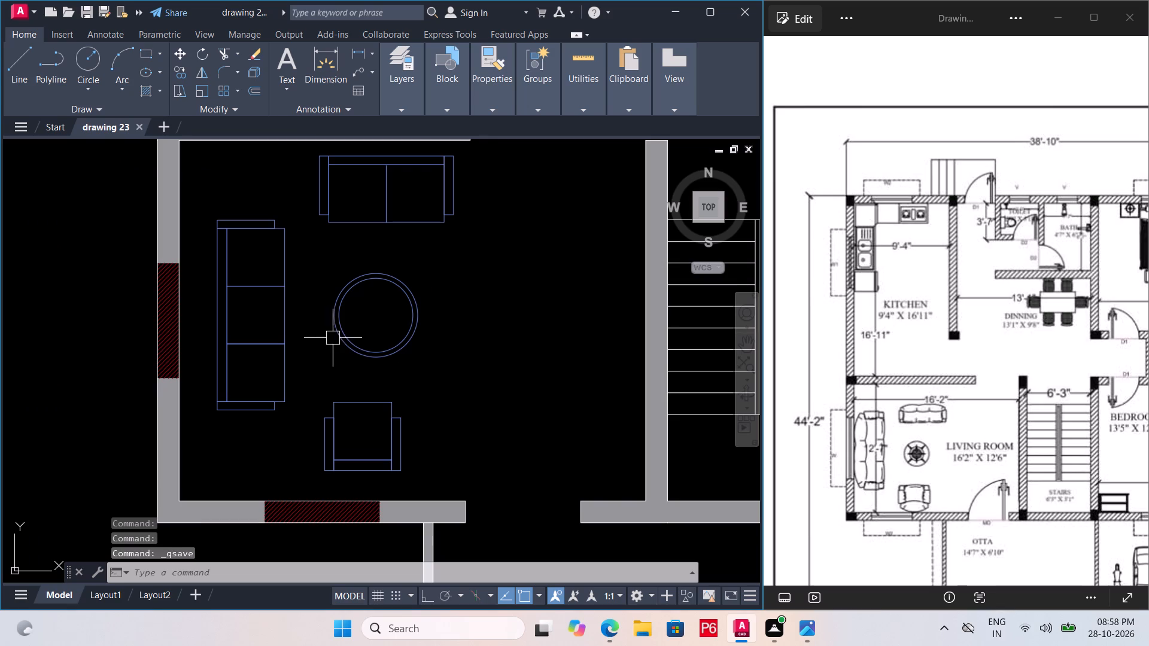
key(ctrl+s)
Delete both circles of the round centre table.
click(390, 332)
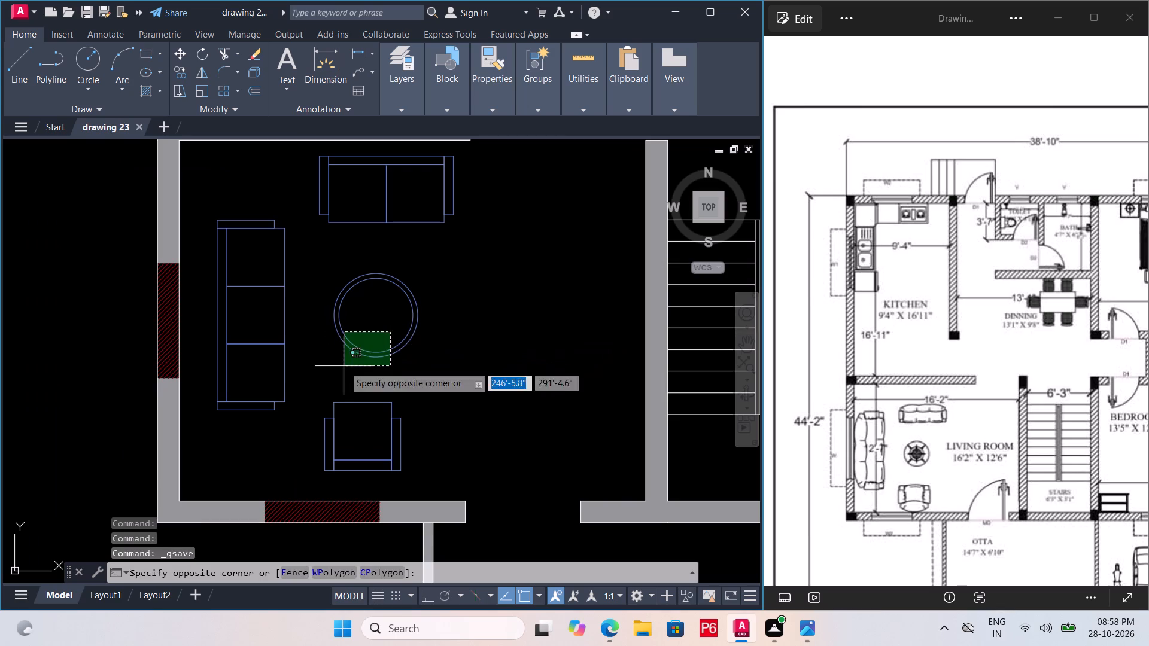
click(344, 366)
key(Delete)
Draw a centre table rectangle about 2'-2.6" by 1'-9.6" in the space above the armchair, and save.
text(REC)
key(space)
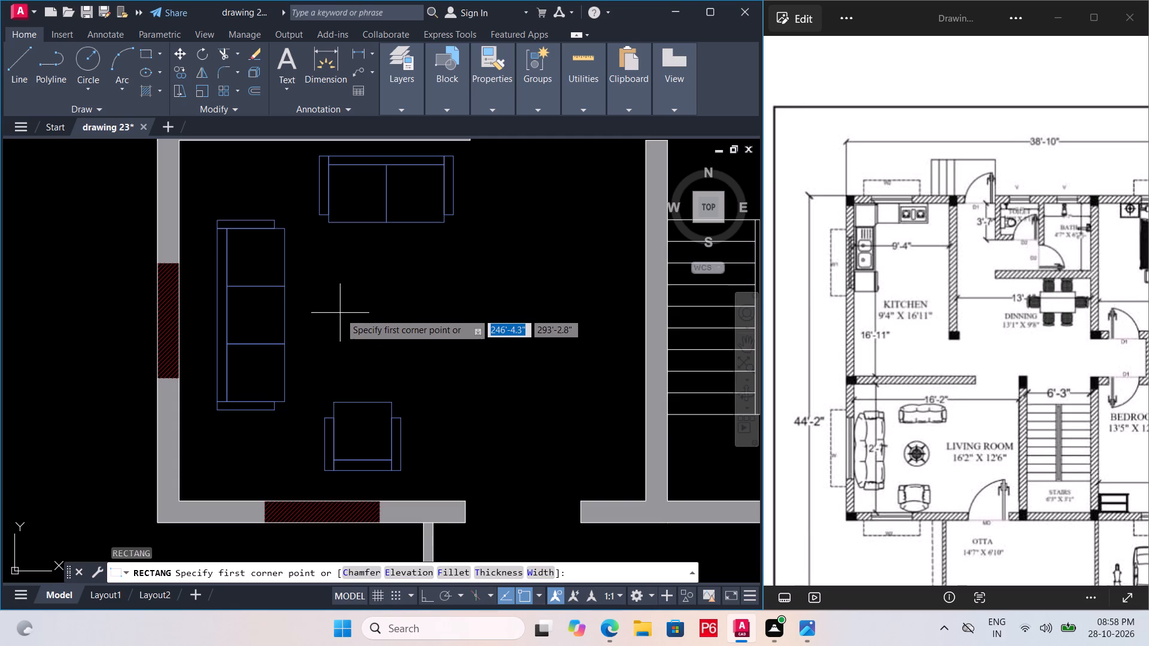
drag(338, 309, 345, 310)
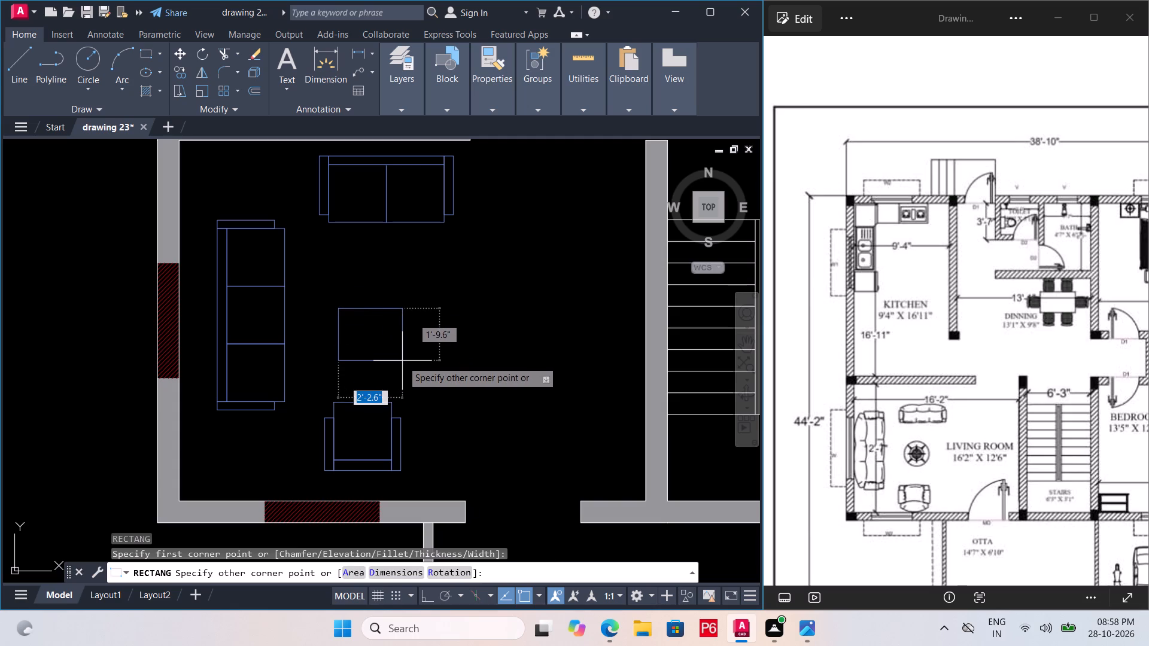
click(402, 361)
key(space)
key(ctrl+s)
key(ctrl+s)
key(ctrl+s)
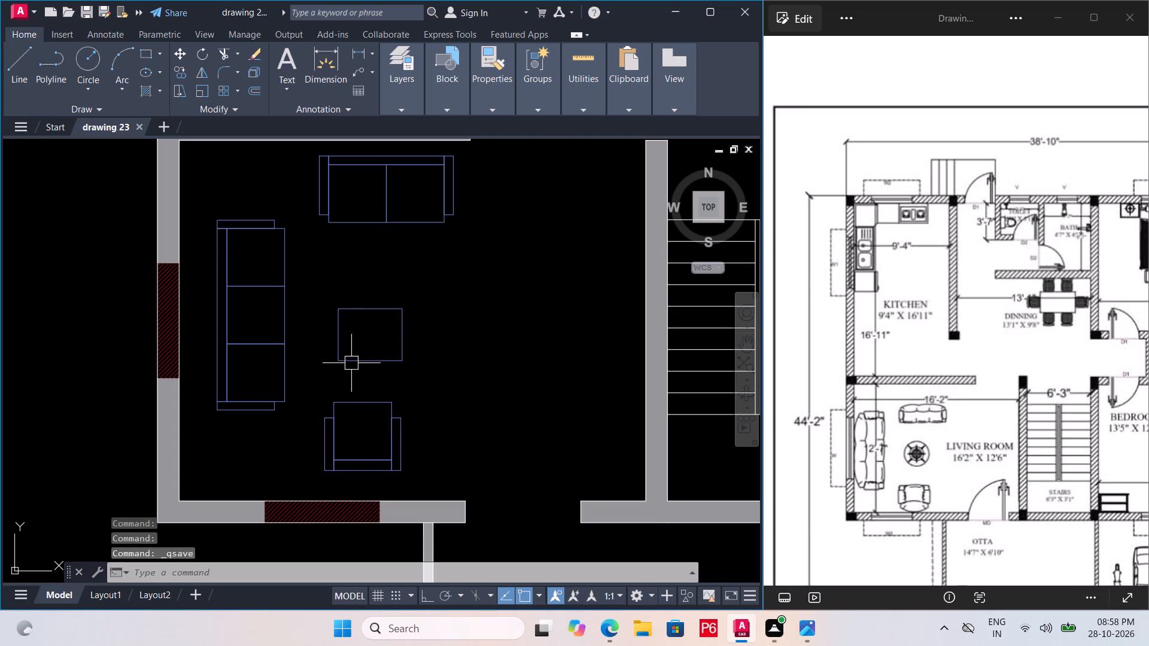
key(ctrl+s)
Trim away the centre table rectangle's left and right sides, keeping the top and bottom edges, and save.
click(351, 360)
scroll(346, 352, up, 2)
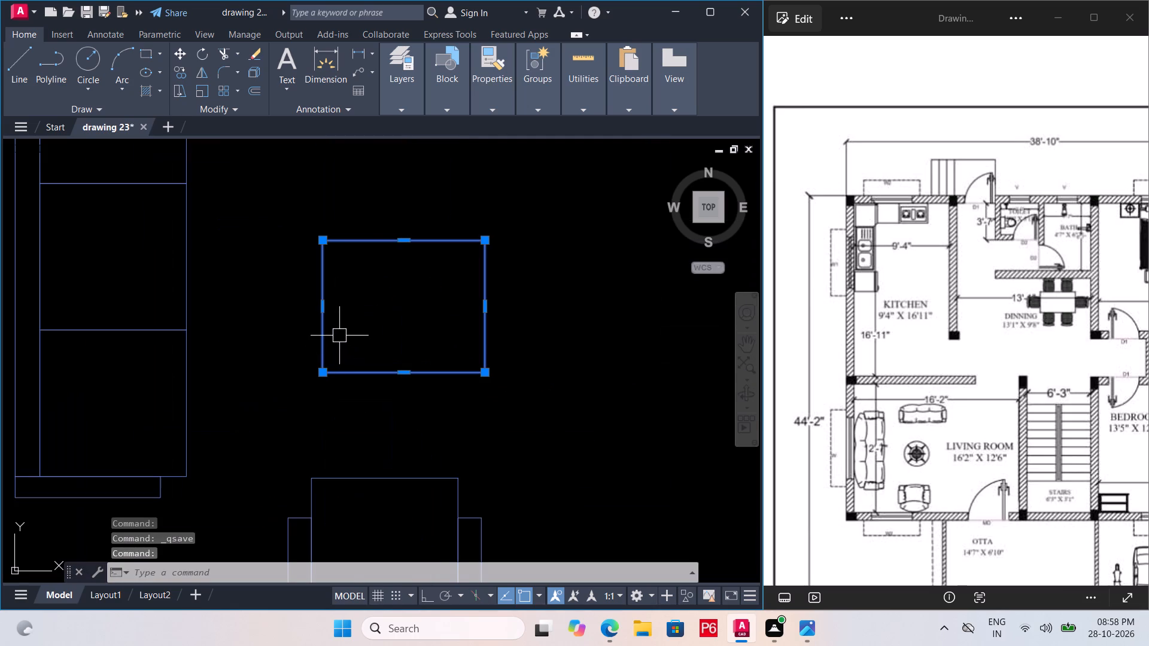
text(TR)
key(space)
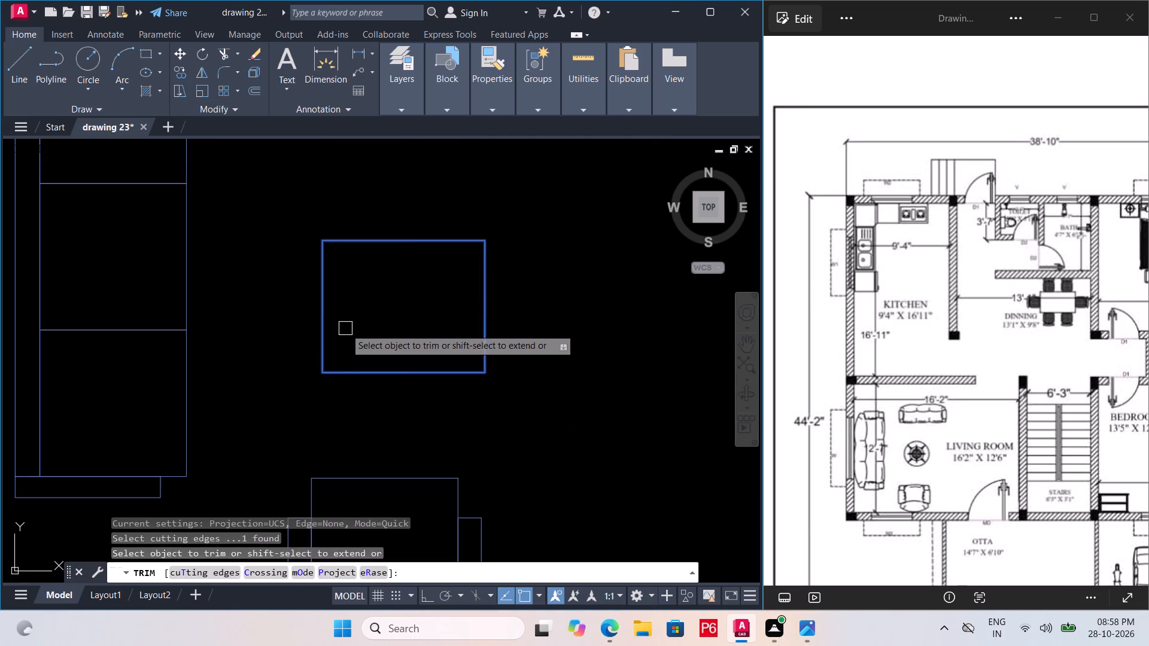
key(space)
click(348, 326)
click(306, 325)
drag(466, 320, 477, 320)
double_click(504, 320)
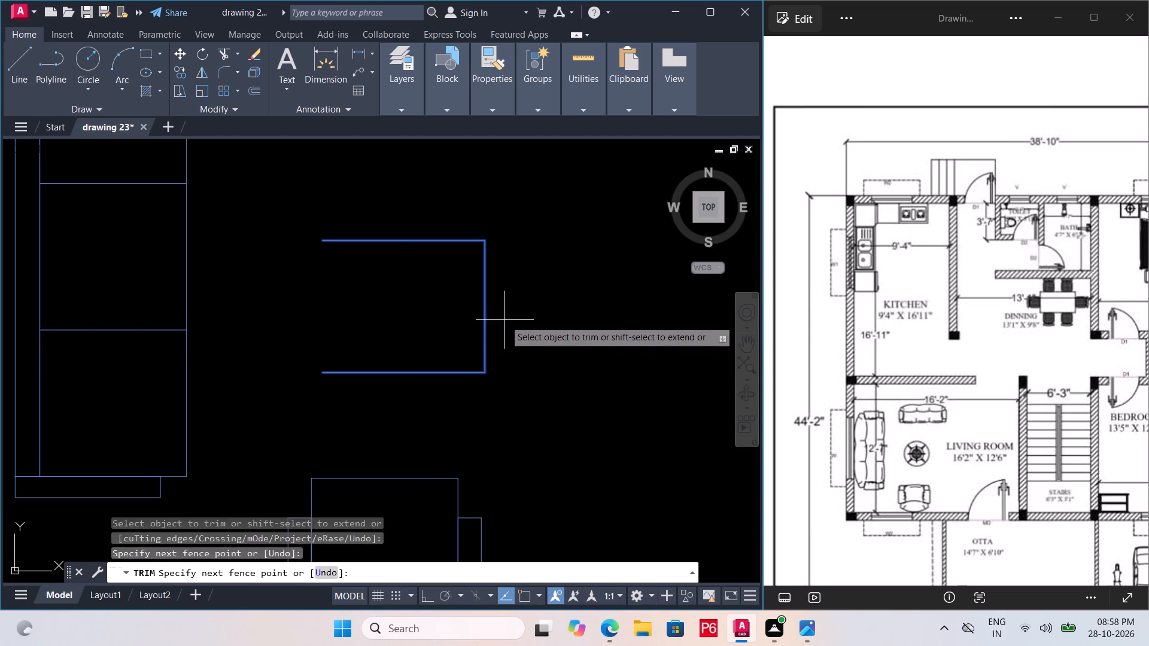
drag(479, 322, 474, 322)
click(474, 322)
key(ctrl+s)
key(ctrl+s)
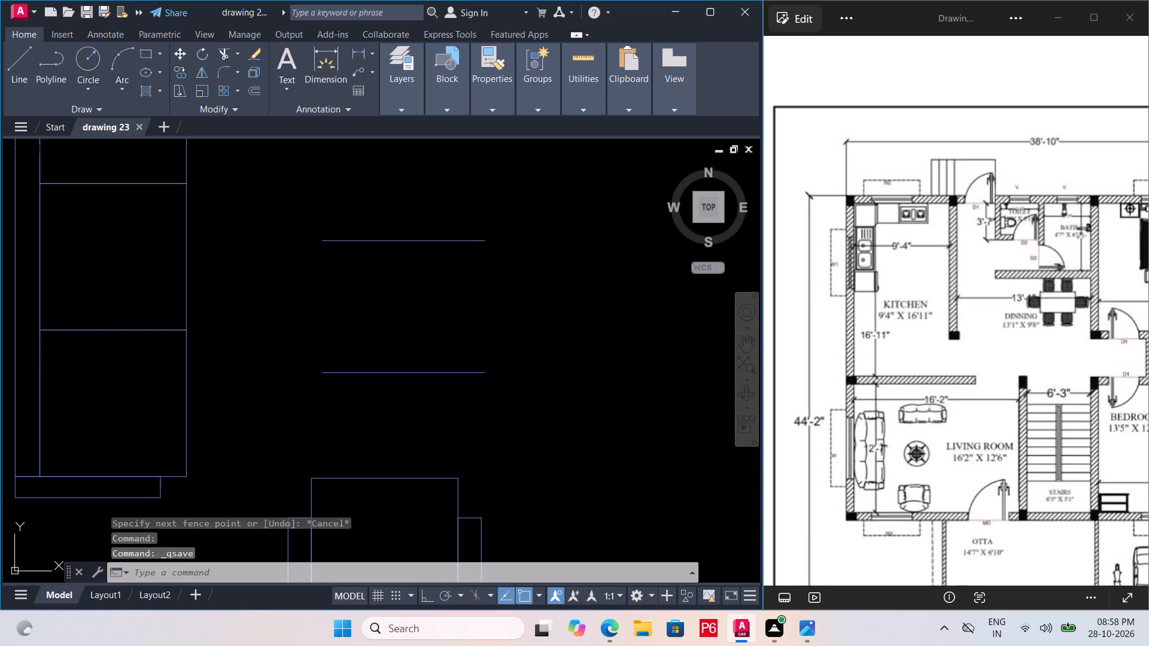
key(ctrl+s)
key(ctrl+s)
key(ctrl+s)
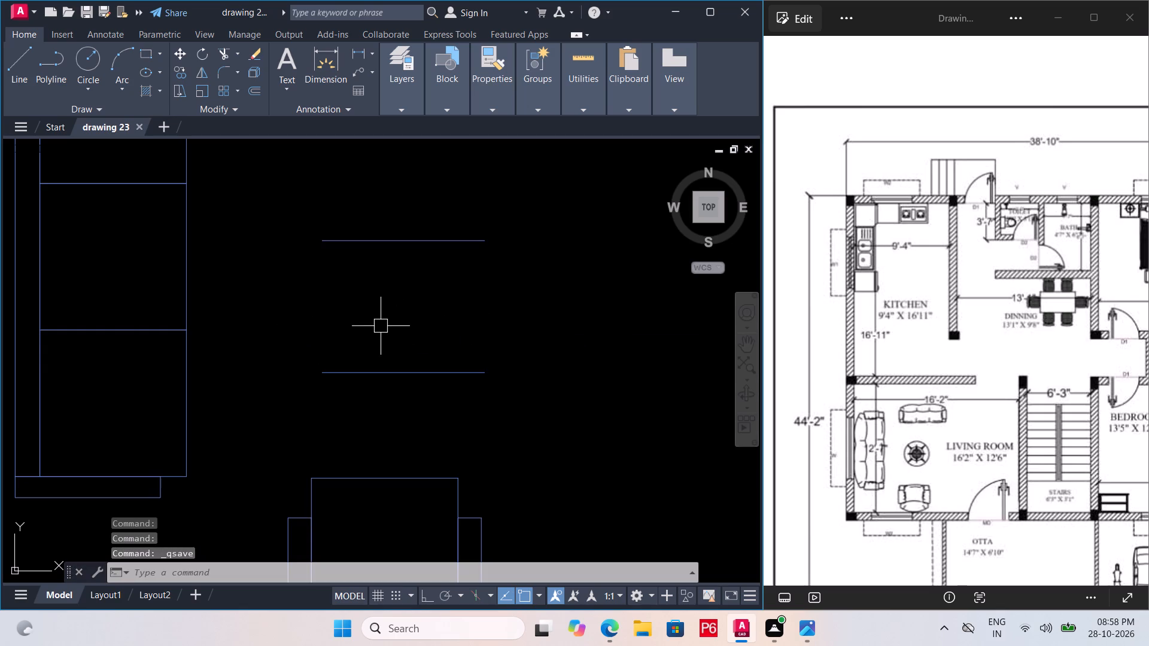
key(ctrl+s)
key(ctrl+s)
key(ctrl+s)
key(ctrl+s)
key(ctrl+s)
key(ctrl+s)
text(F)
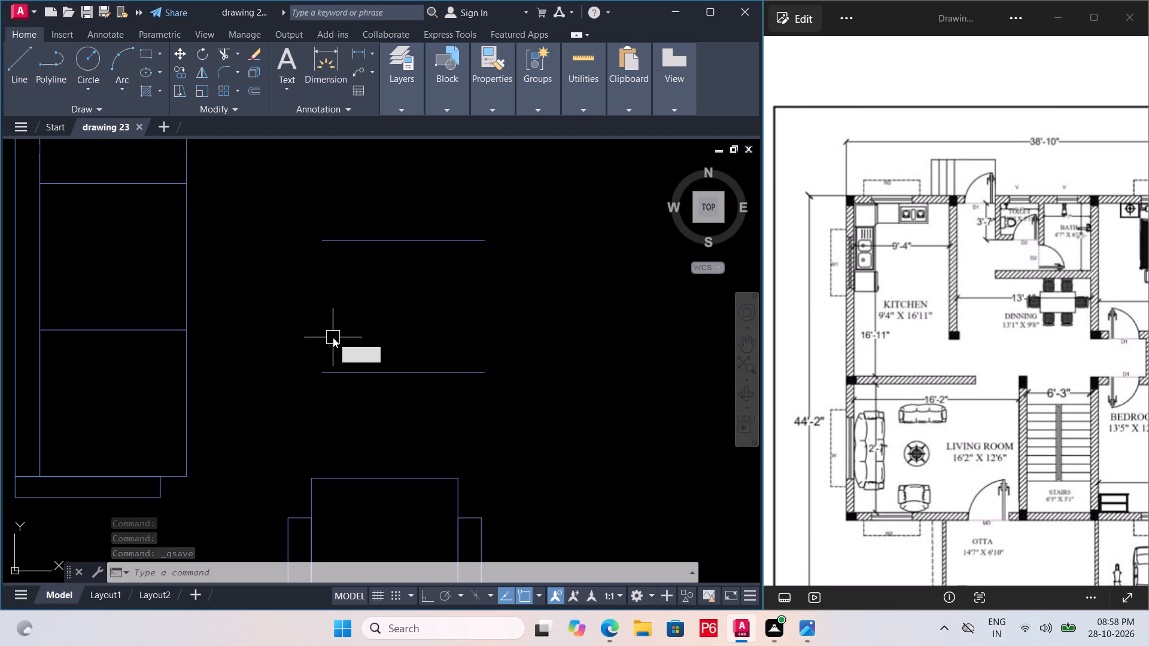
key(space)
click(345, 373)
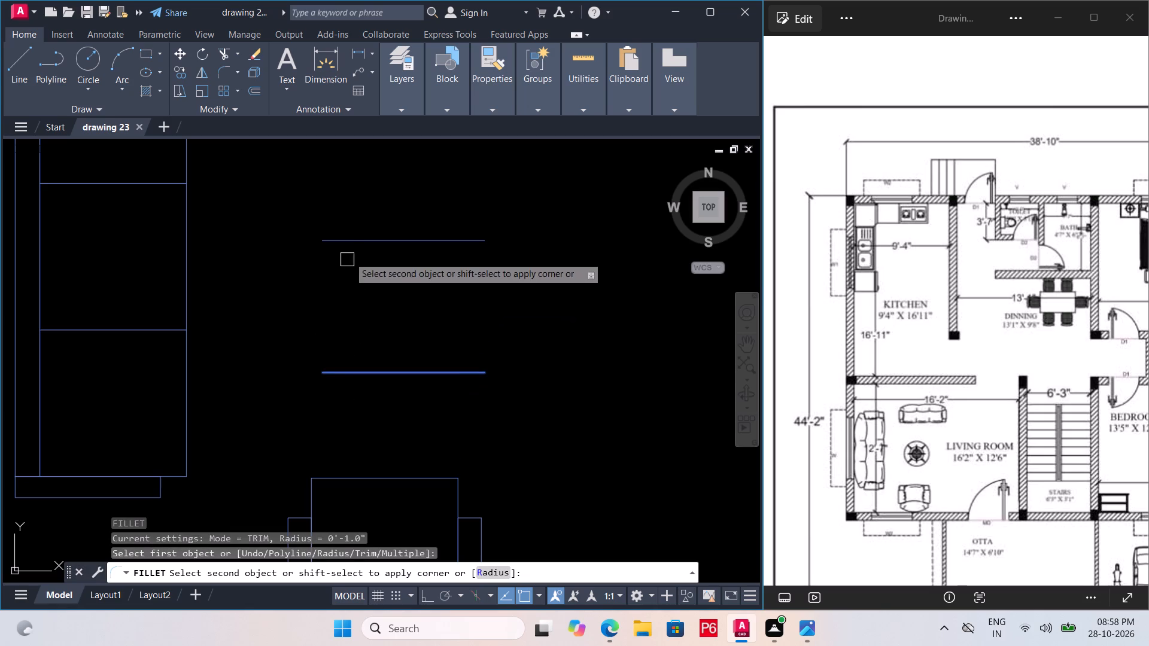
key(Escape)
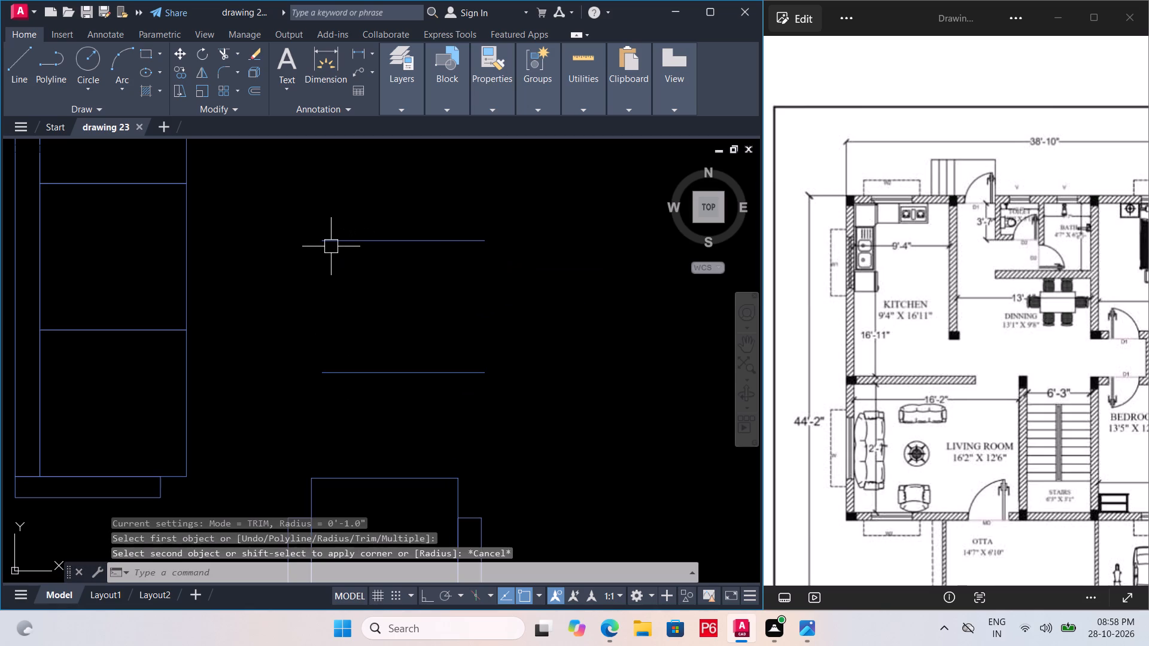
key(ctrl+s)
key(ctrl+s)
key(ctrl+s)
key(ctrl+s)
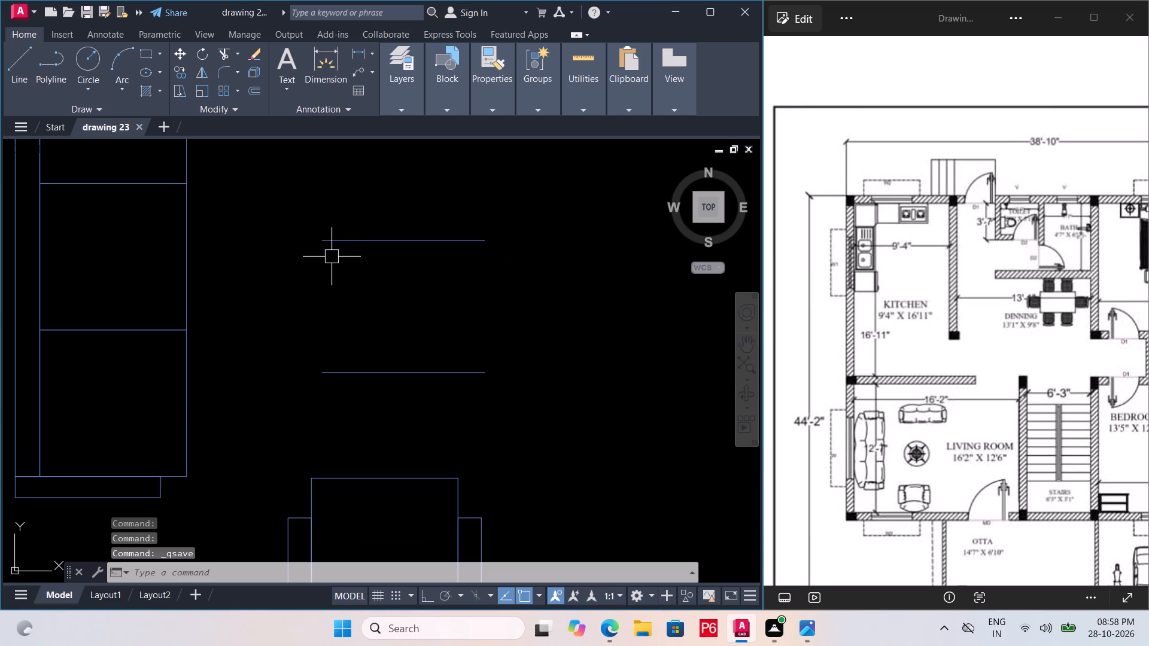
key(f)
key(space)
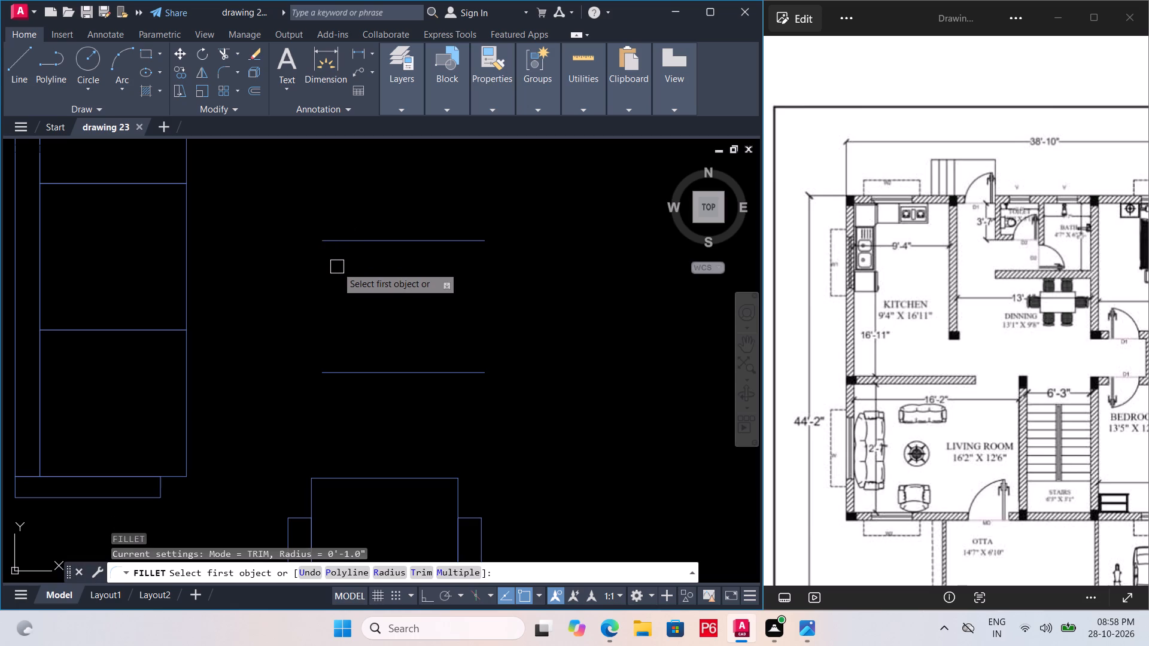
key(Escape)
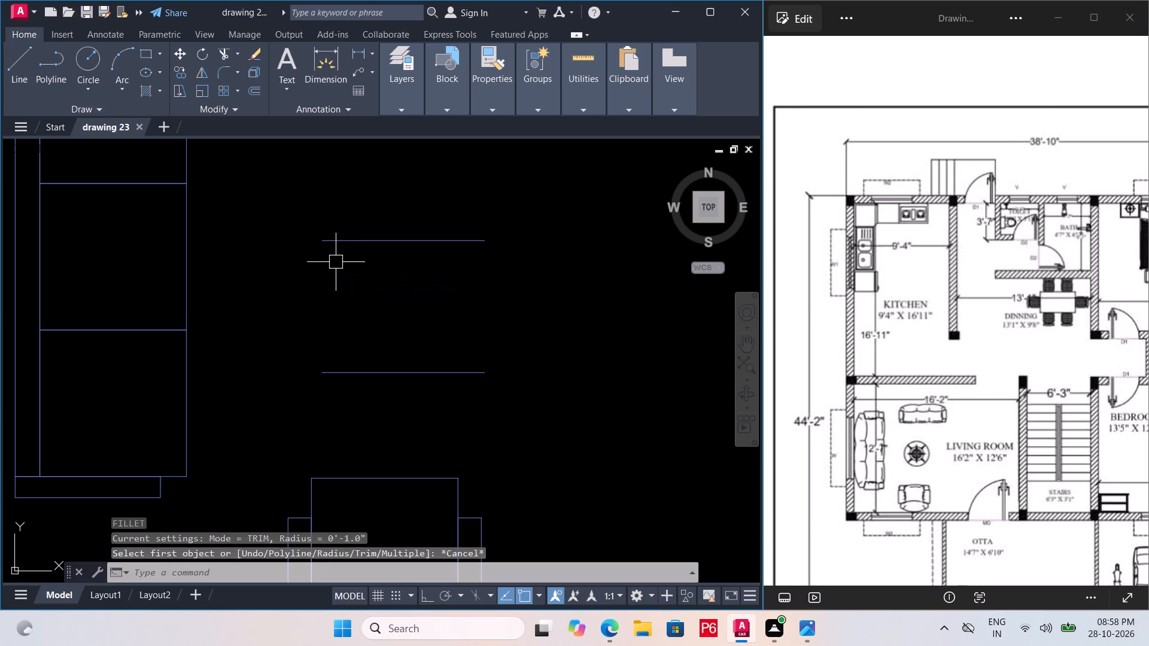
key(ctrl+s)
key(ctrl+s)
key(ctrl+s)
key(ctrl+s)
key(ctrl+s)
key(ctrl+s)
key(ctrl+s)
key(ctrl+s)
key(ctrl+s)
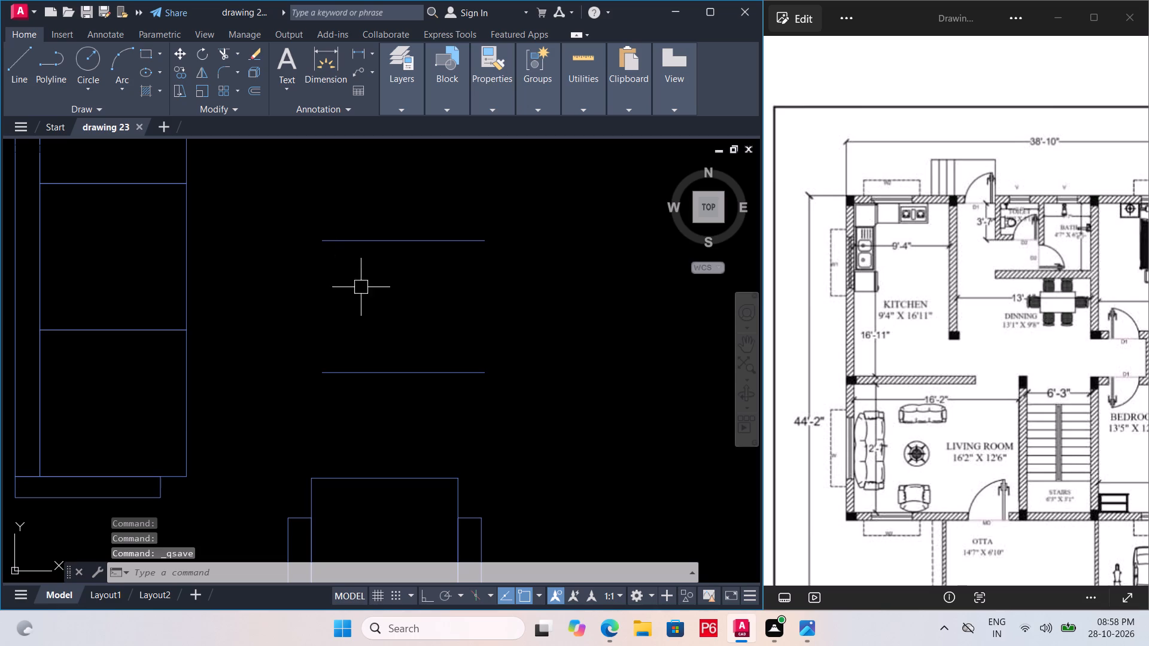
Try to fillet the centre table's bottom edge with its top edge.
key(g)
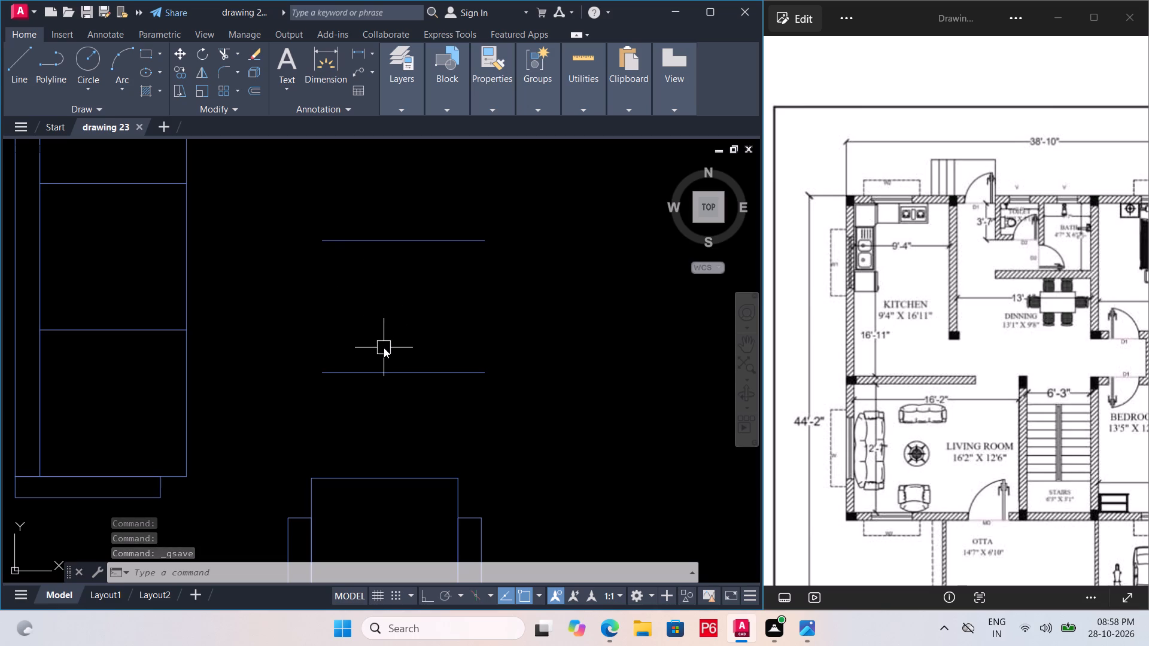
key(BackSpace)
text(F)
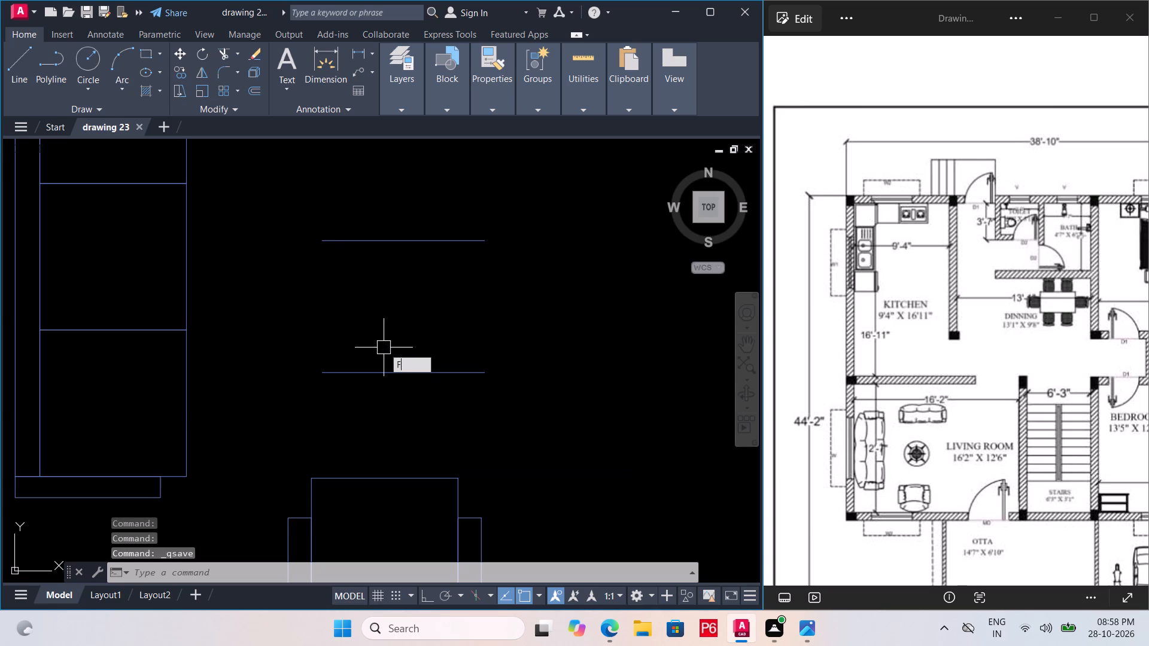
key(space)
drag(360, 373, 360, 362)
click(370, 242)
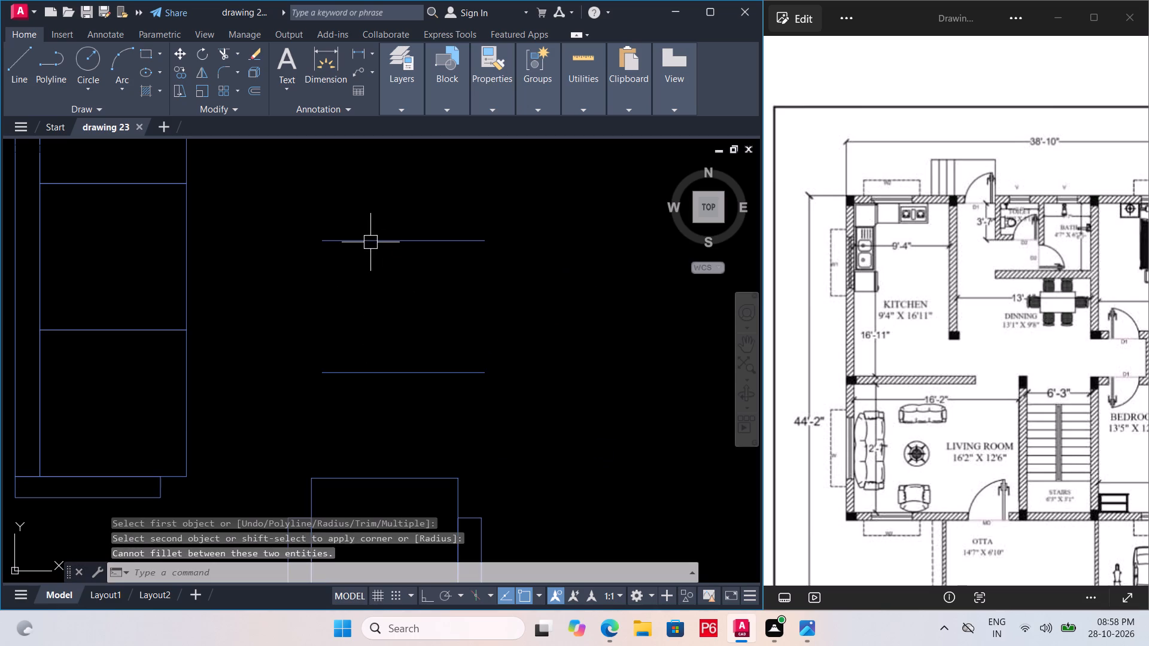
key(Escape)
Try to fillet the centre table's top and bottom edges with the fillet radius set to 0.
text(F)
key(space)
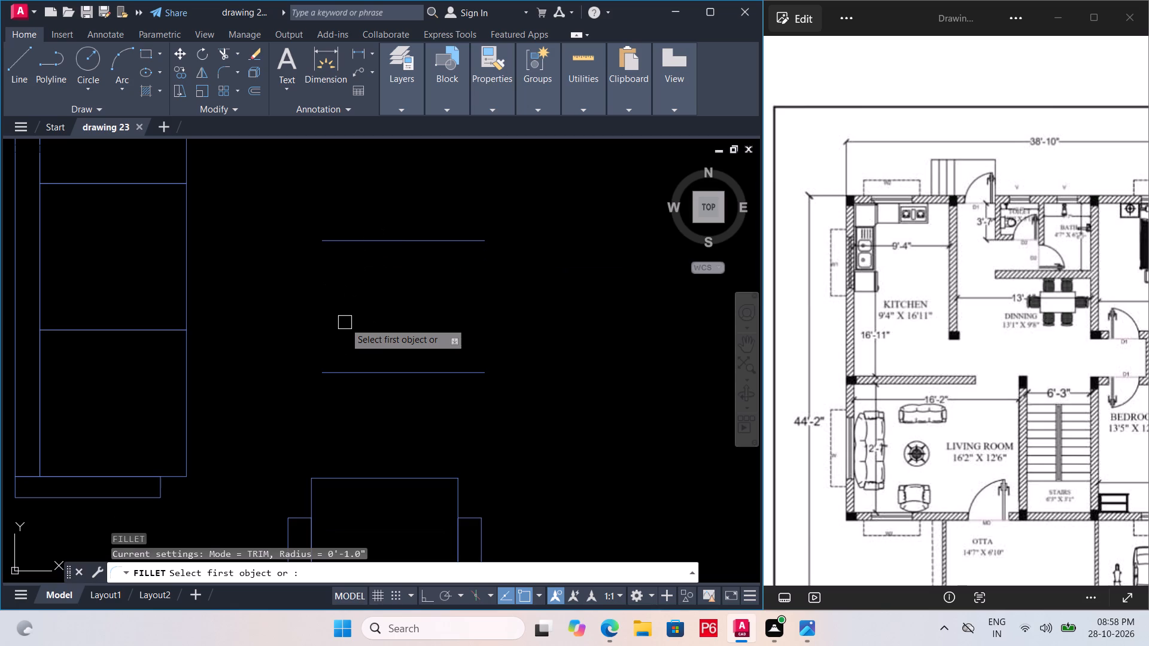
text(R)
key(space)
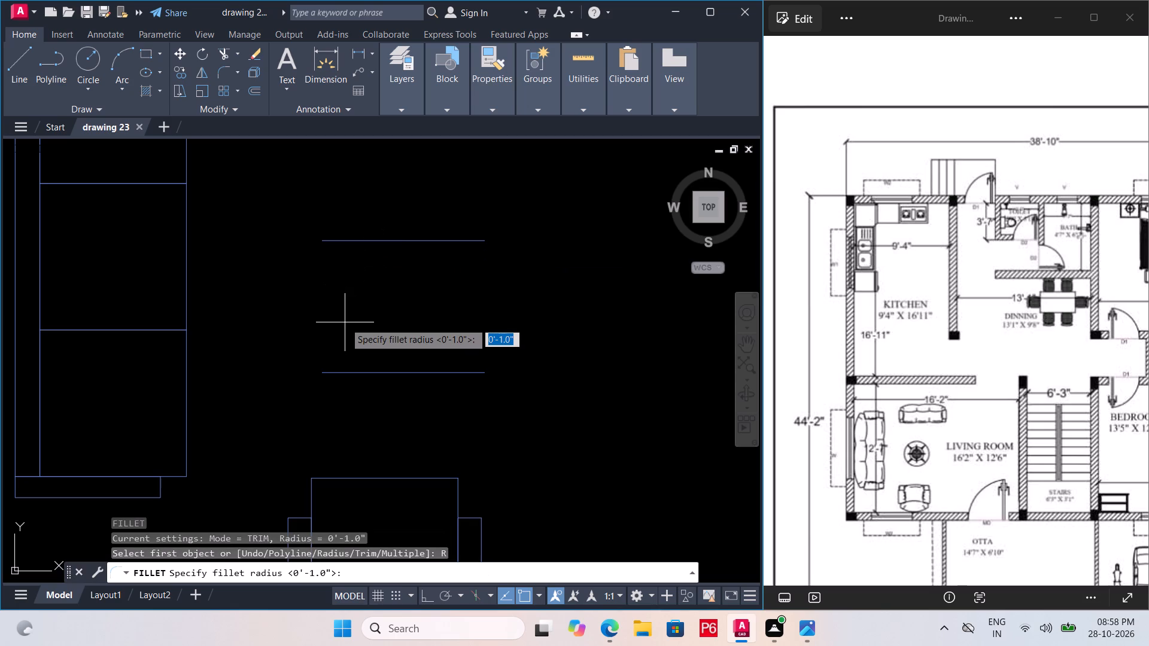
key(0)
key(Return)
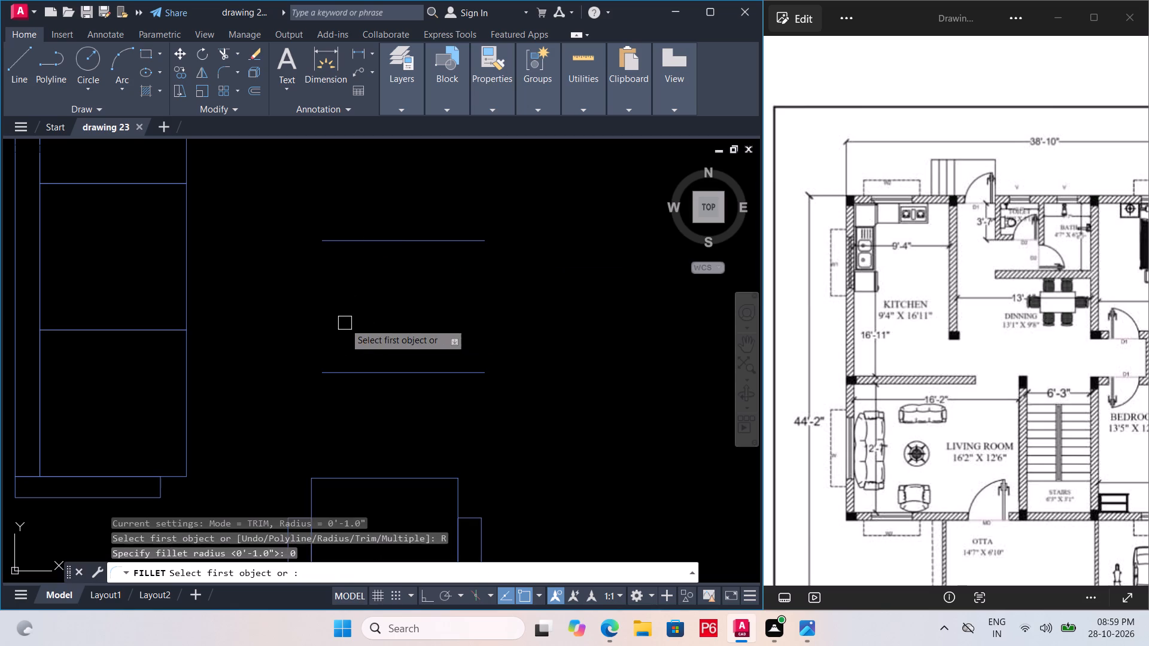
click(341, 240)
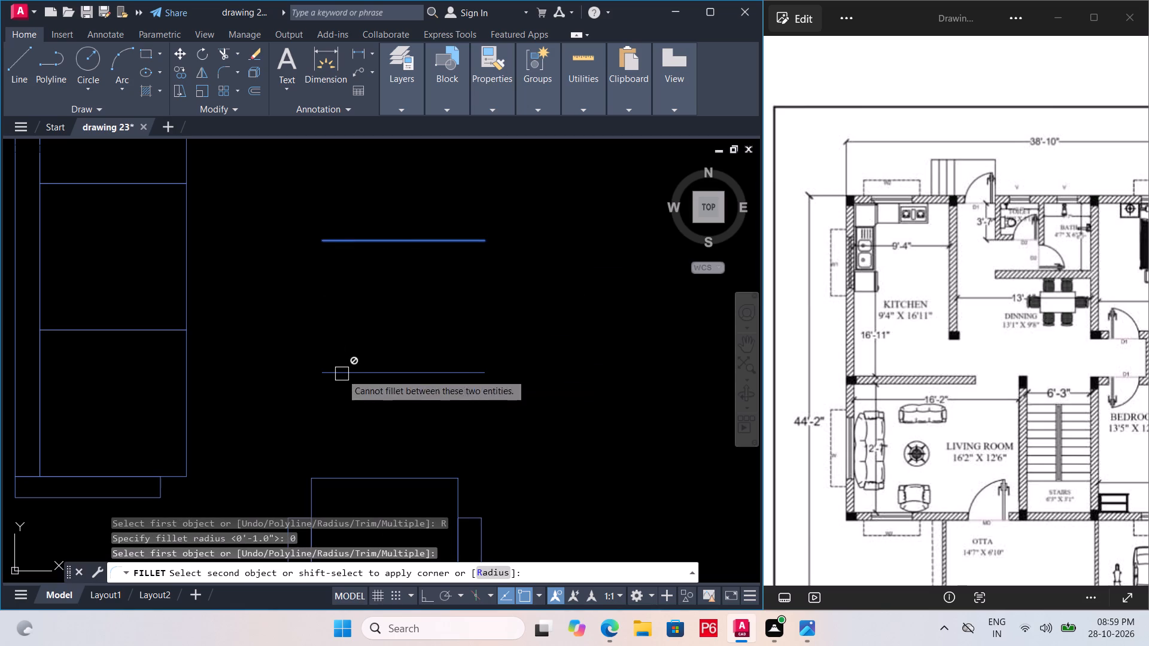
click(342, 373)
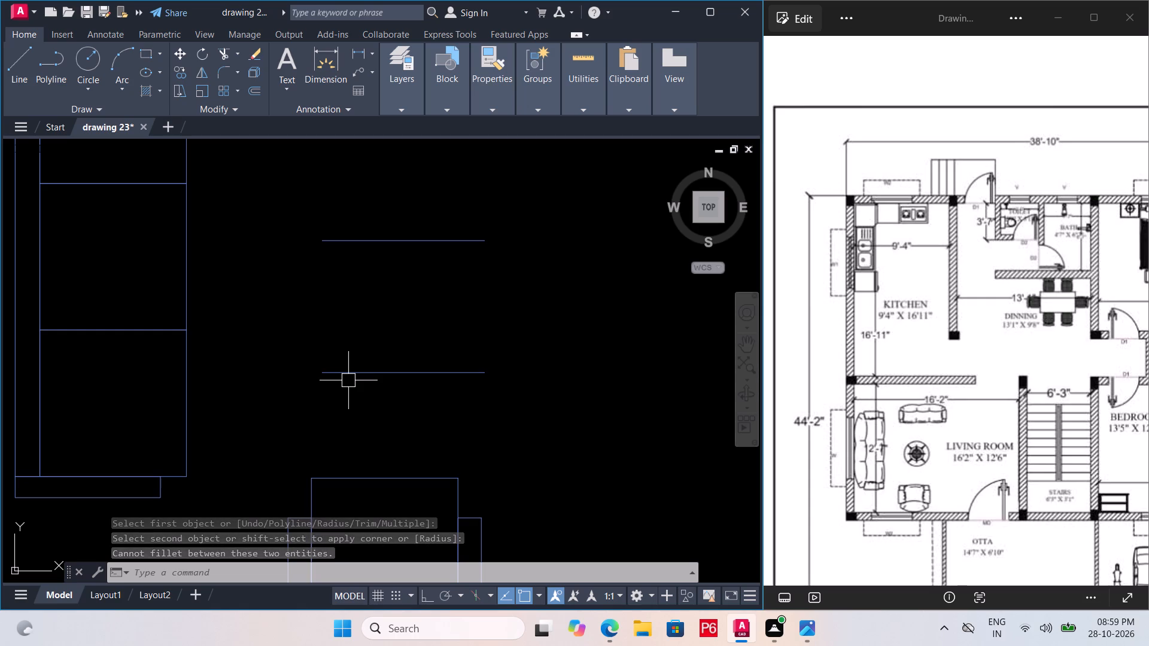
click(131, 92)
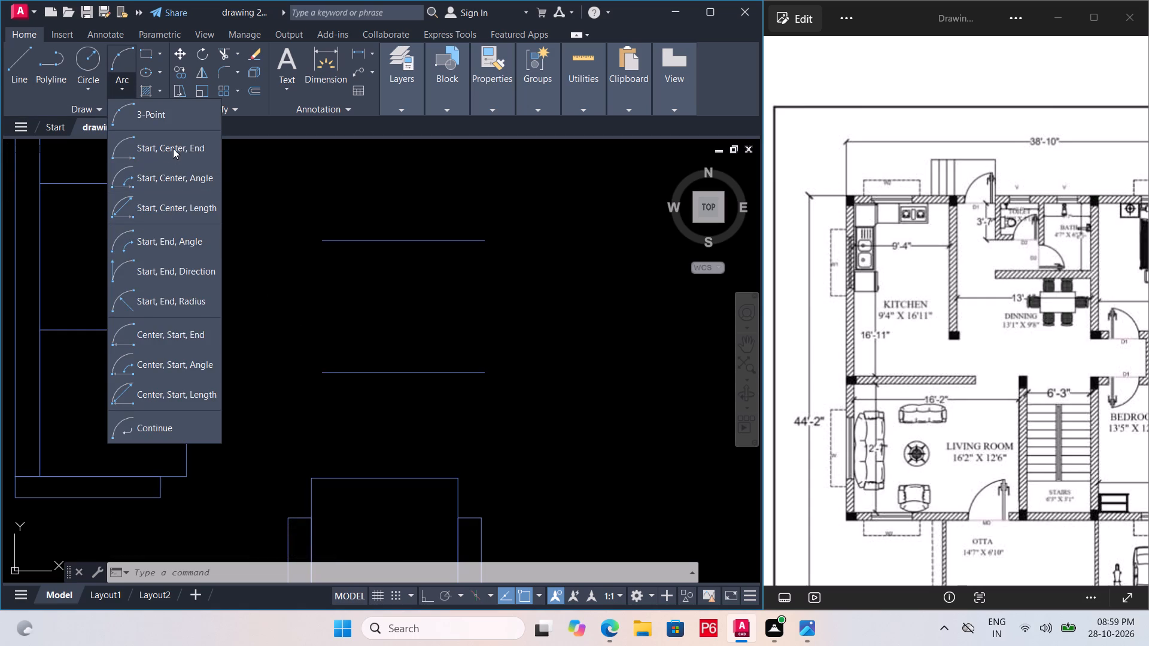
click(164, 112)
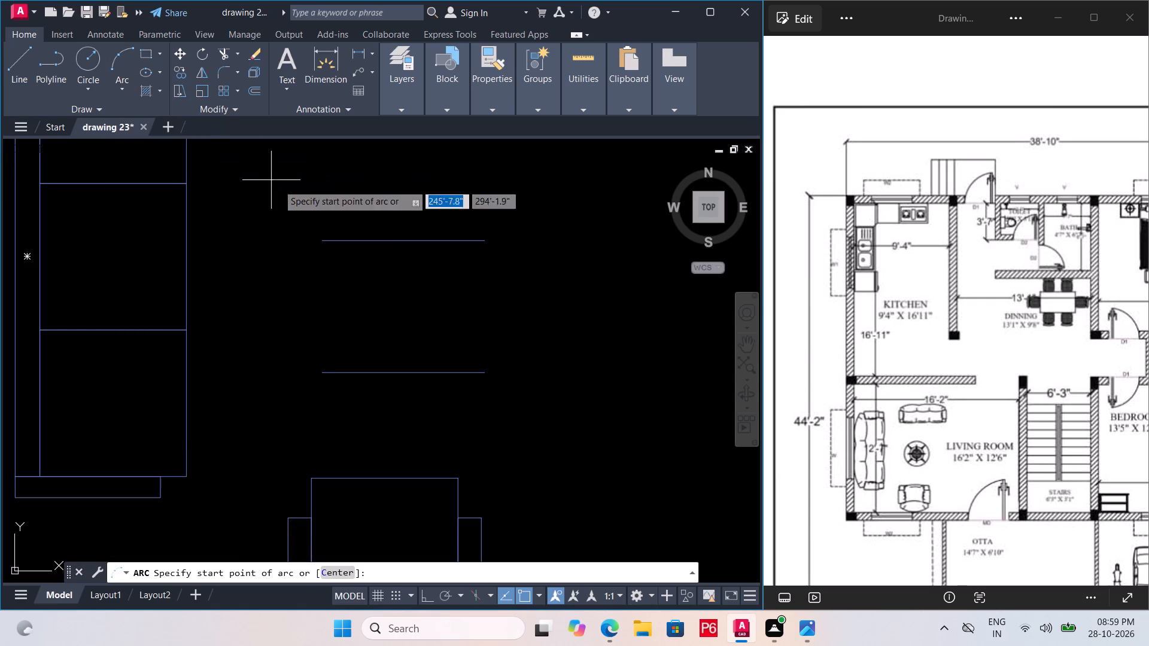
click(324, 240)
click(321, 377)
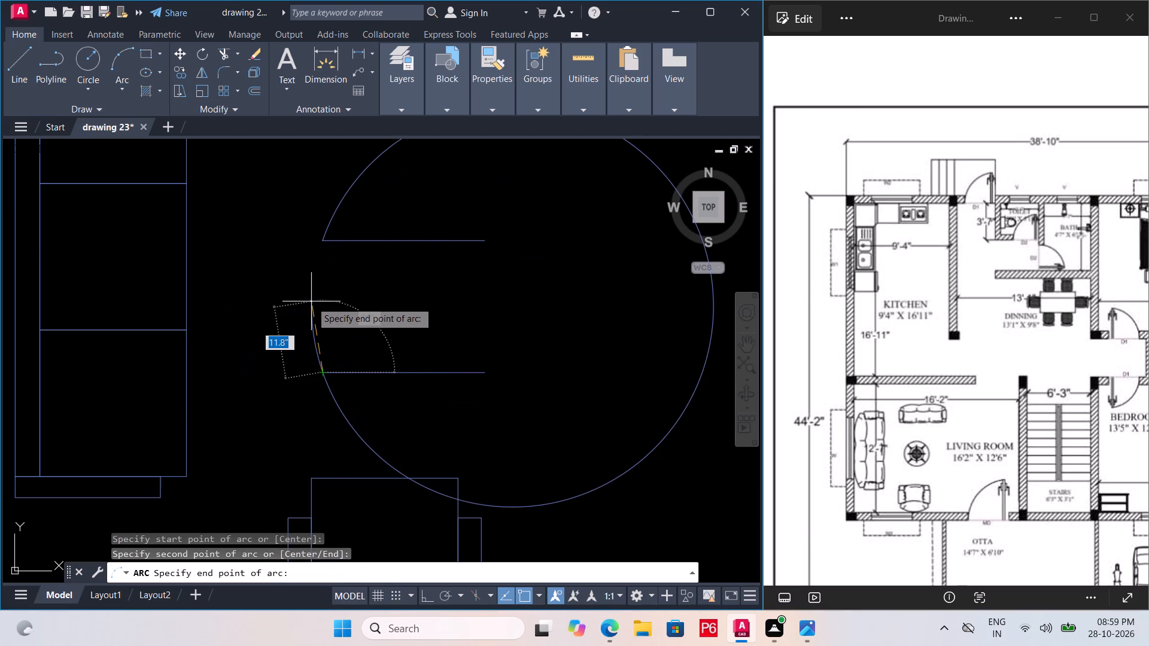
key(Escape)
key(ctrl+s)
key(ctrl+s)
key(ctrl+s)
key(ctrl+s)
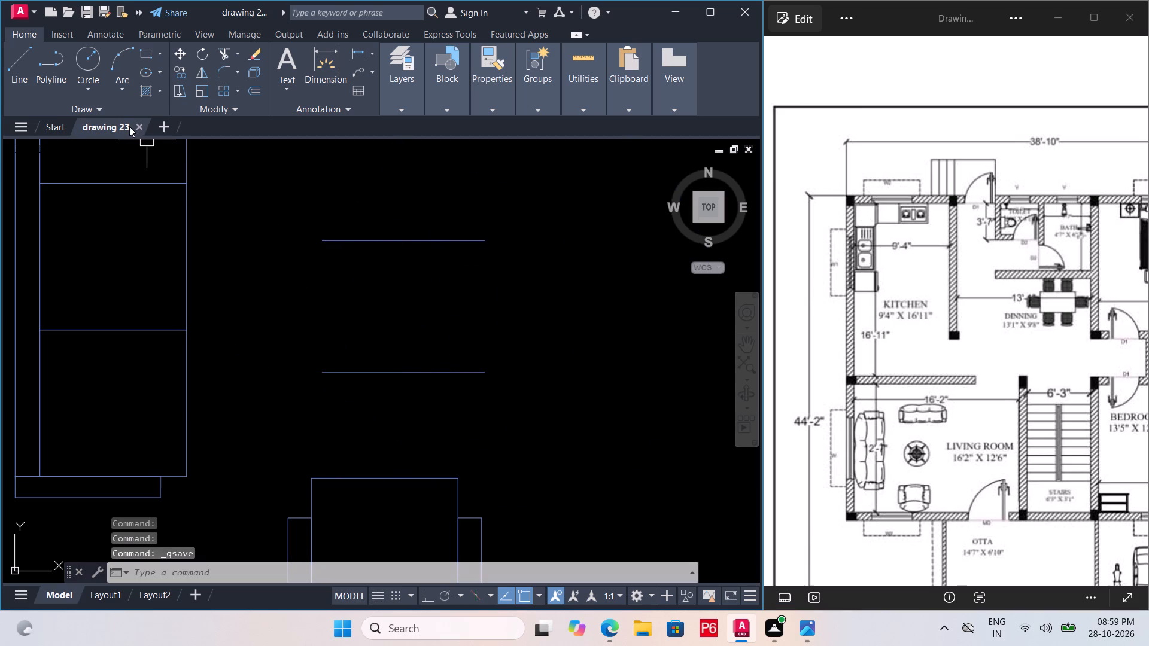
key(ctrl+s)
Draw an outward-bulging semicircular arc by Start, End, Direction, joining the left ends of the centre table's top and bottom edges.
click(119, 91)
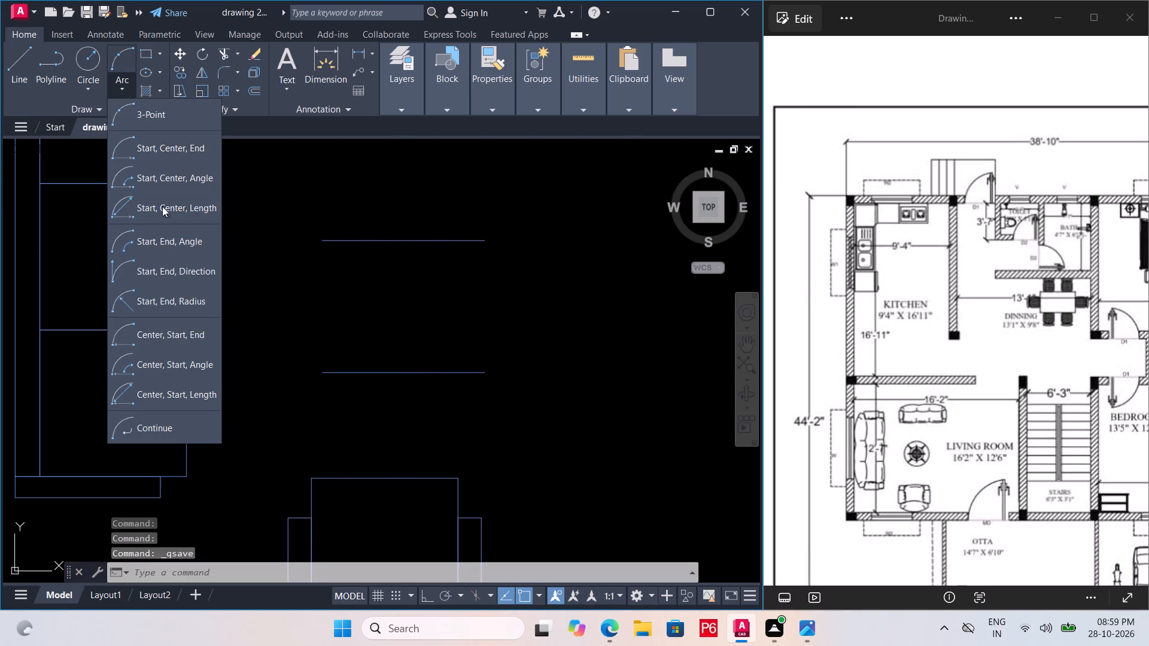
click(157, 273)
click(320, 240)
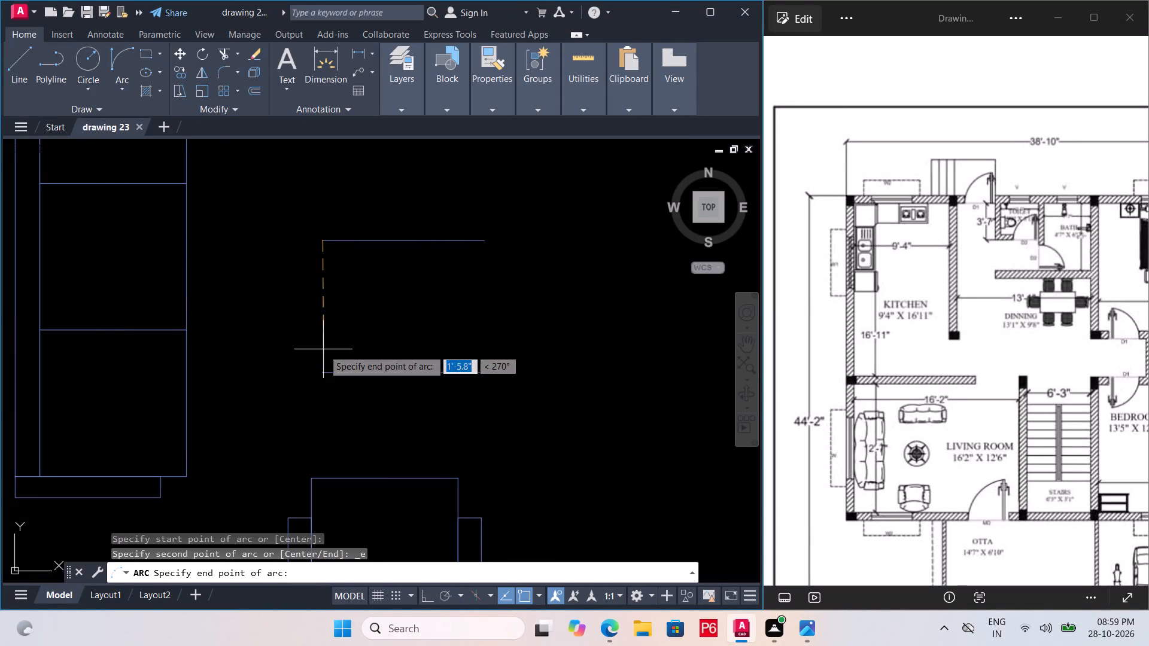
drag(323, 373, 321, 367)
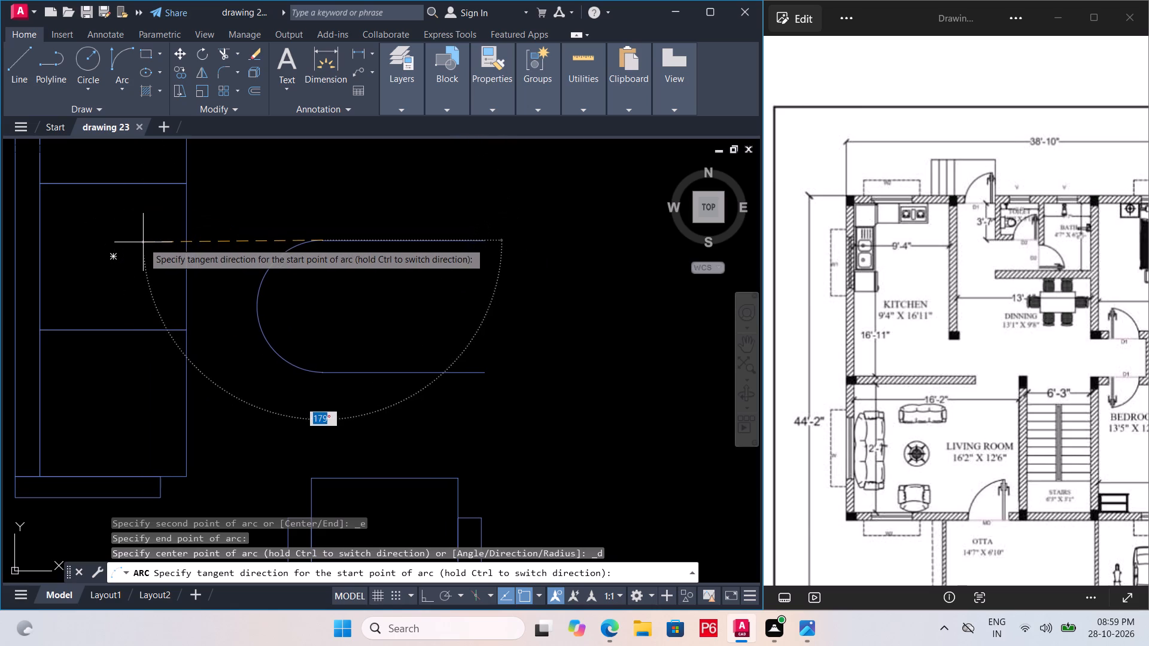
click(223, 239)
key(Escape)
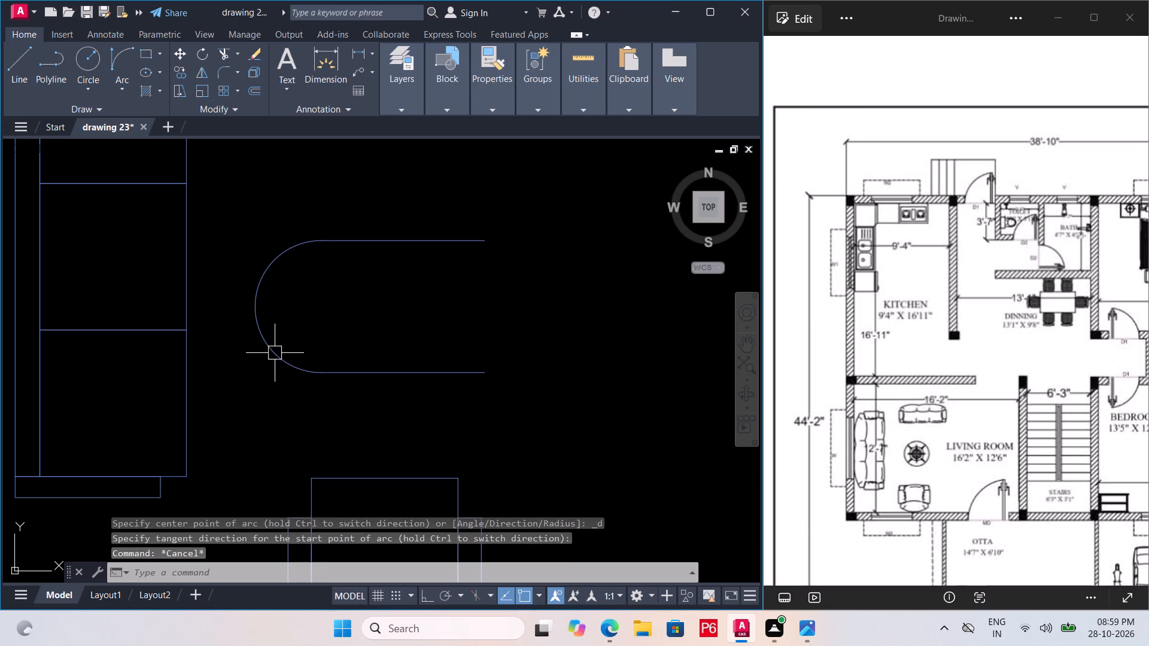
Mirror the end arc about the vertical line through the table edges' midpoints, keeping the original, and save.
click(275, 352)
text(MI)
key(space)
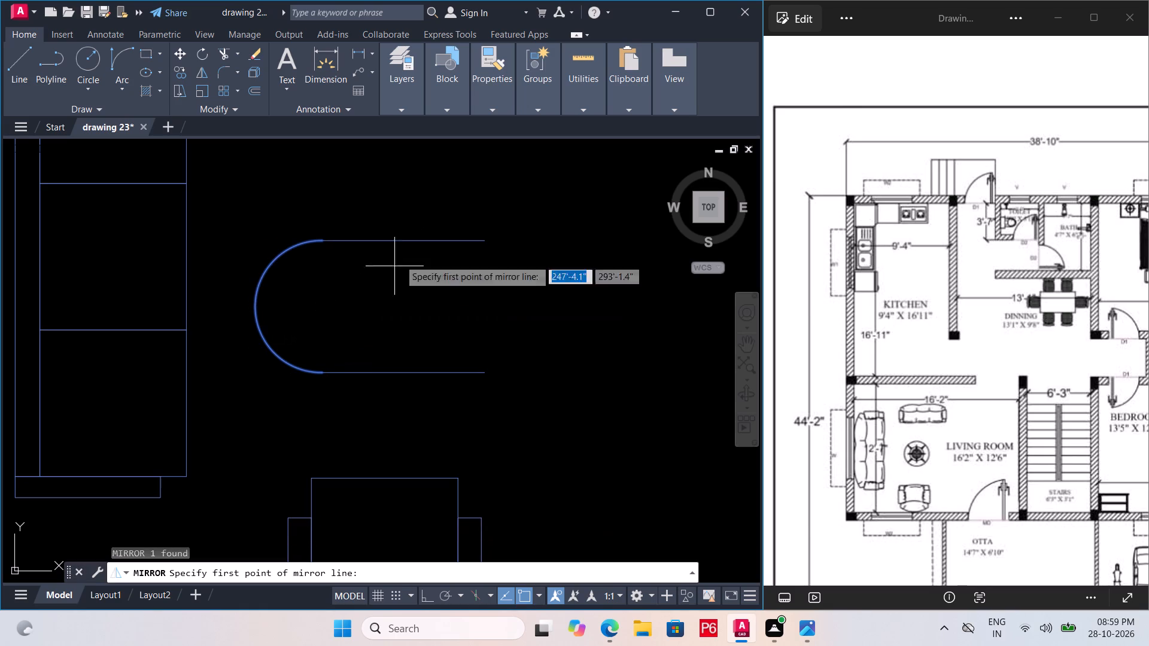
click(403, 240)
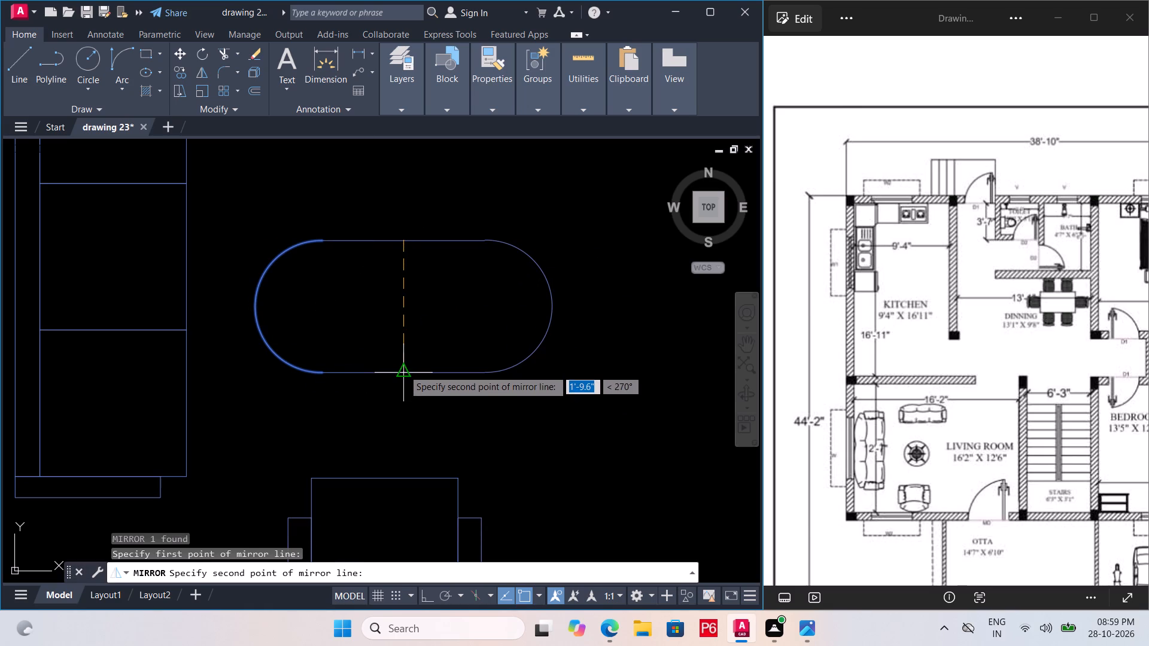
click(403, 369)
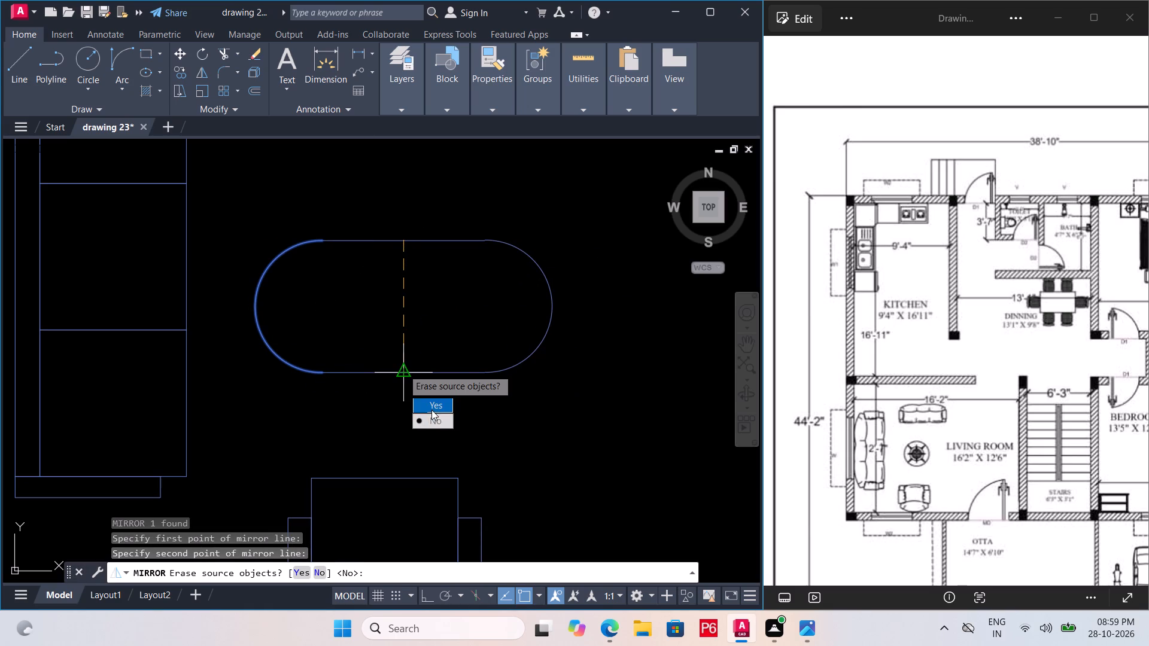
drag(434, 419, 403, 369)
key(ctrl+s)
key(ctrl+s)
key(ctrl+s)
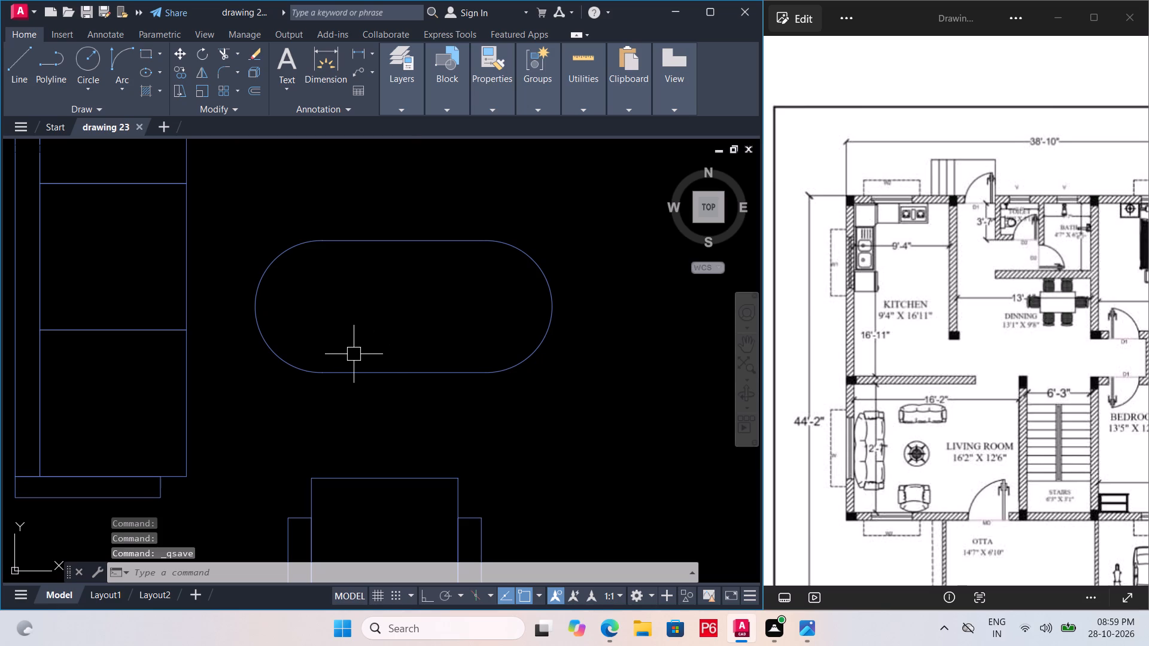
key(ctrl+s)
Move the whole oval centre table about 1'-3" diagonally up and to the right, between the sofas and armchair, and save.
ctrl+scroll(352, 354, down, 3)
click(417, 327)
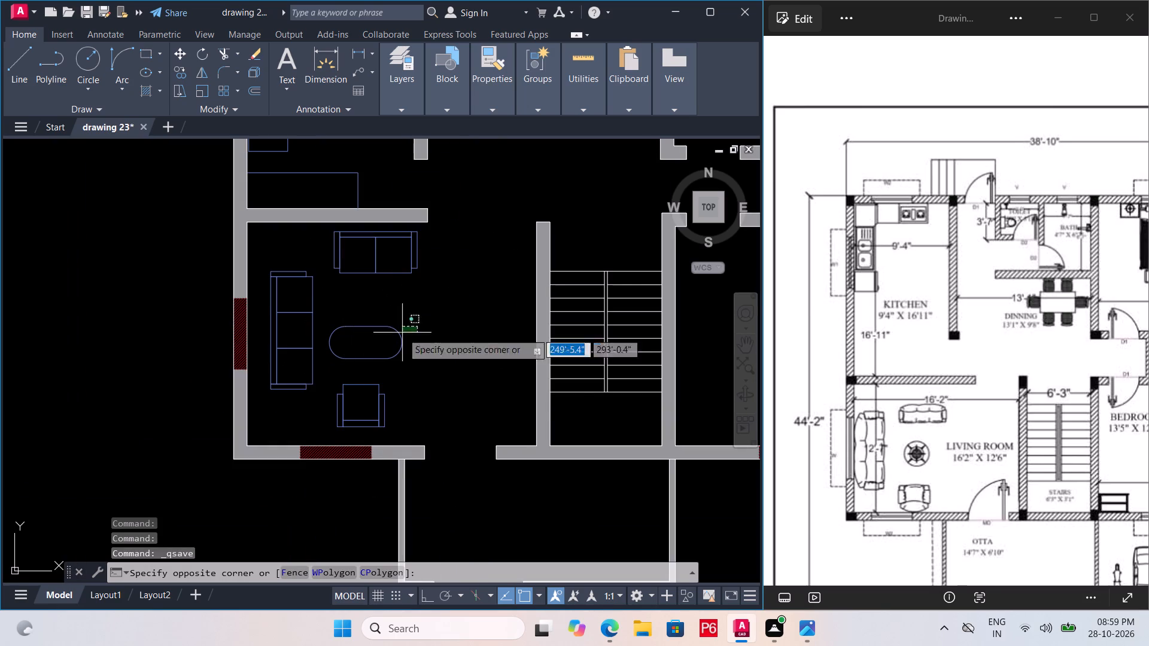
double_click(327, 363)
scroll(351, 379, up, 2)
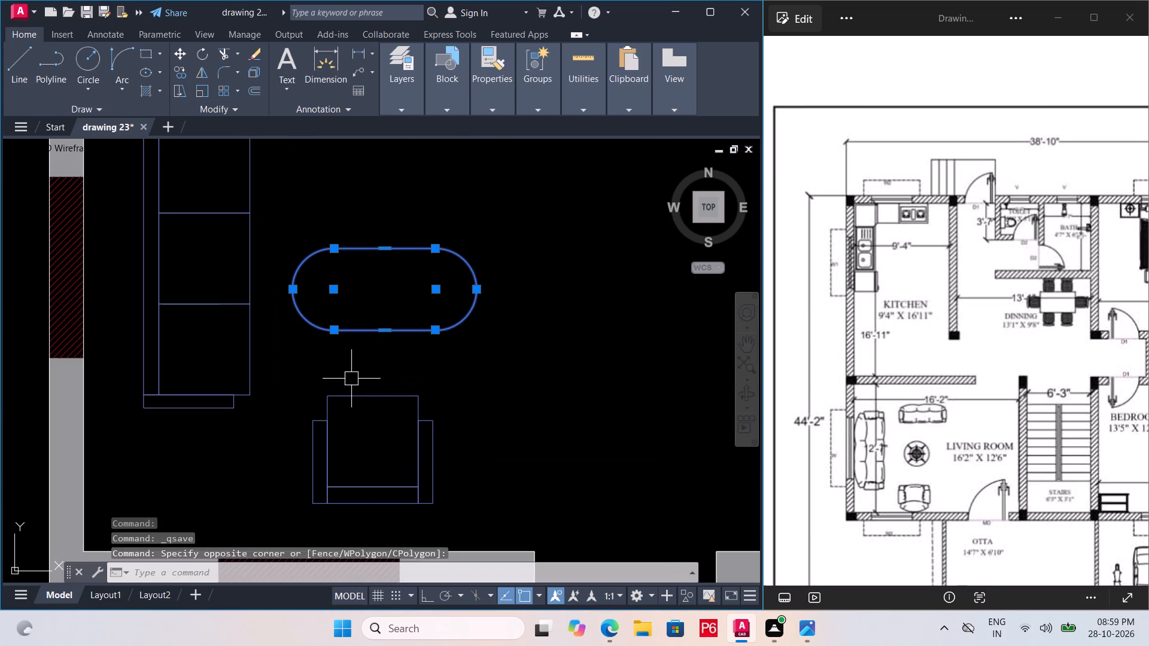
key(m)
key(space)
click(380, 287)
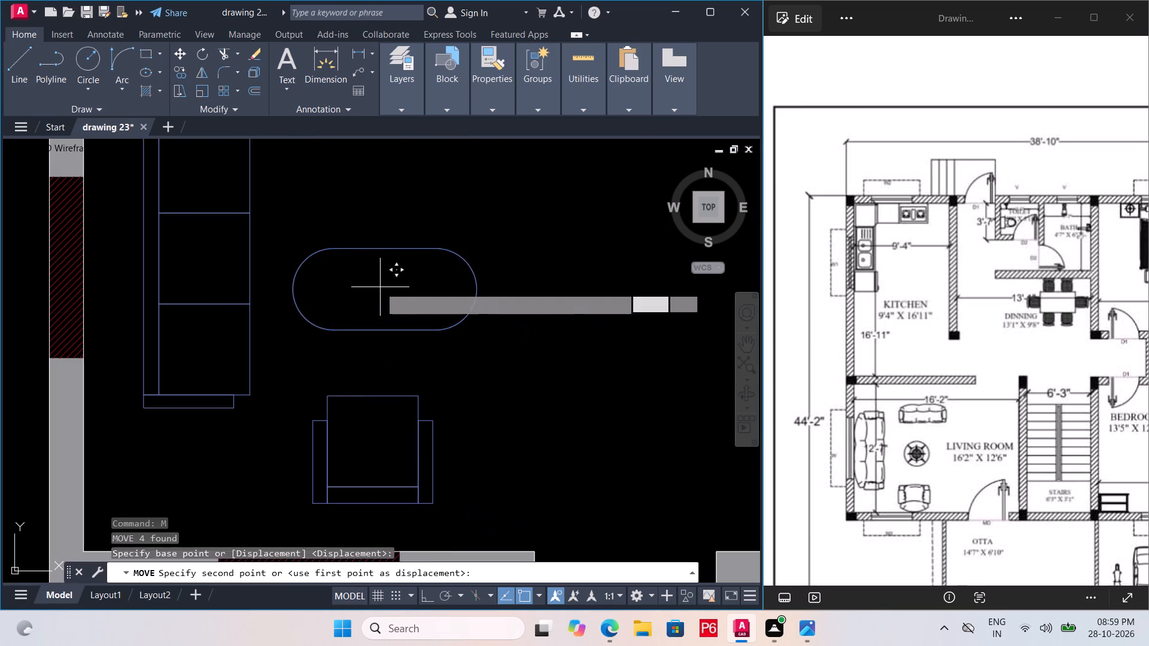
scroll(409, 223, down, 4)
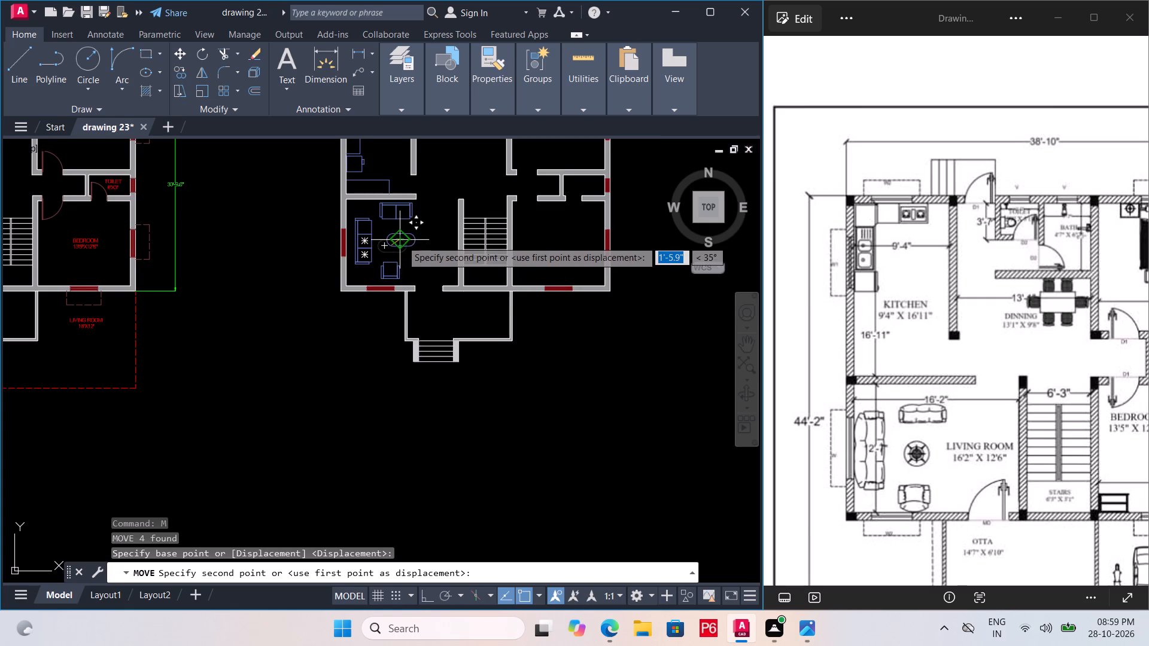
scroll(402, 240, up, 3)
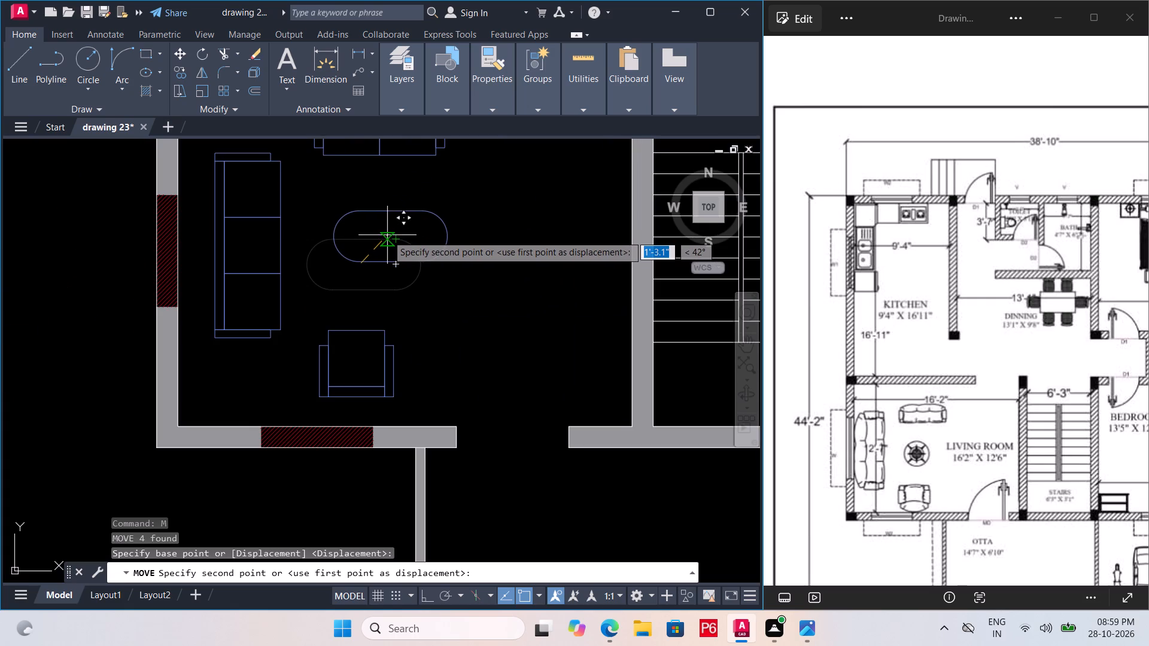
click(387, 239)
key(Escape)
key(ctrl+s)
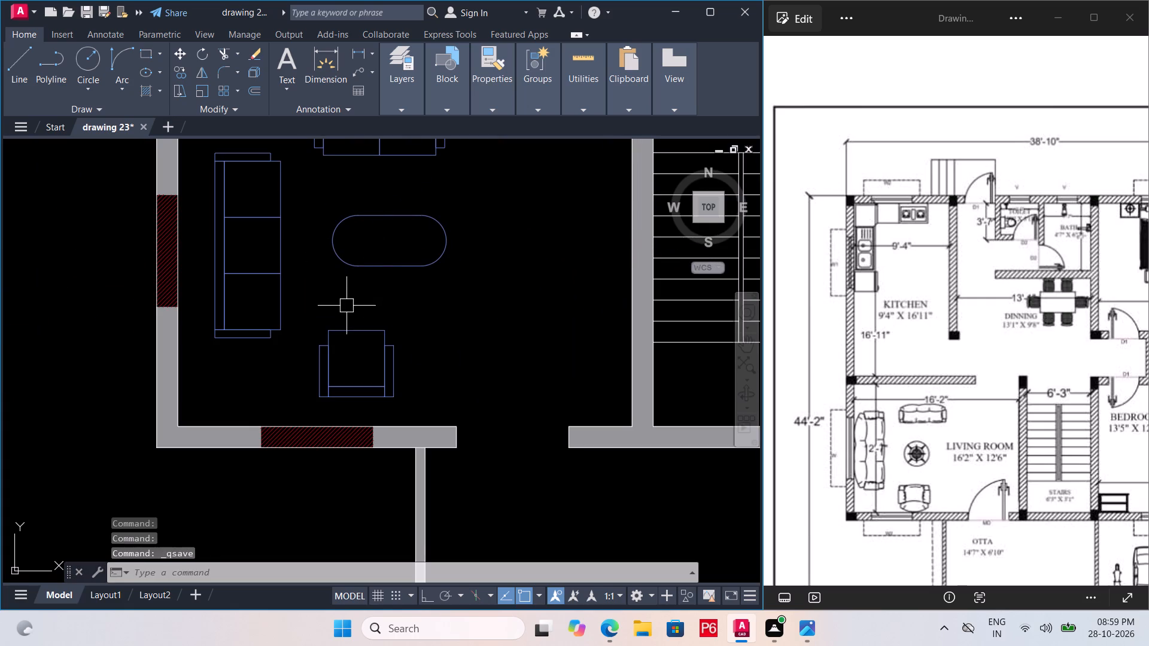
Save, and rotate the whole oval centre table 270° about its centre so its long side runs parallel to the three-seat sofa.
key(ctrl+s)
key(ctrl+s)
click(404, 249)
click(391, 267)
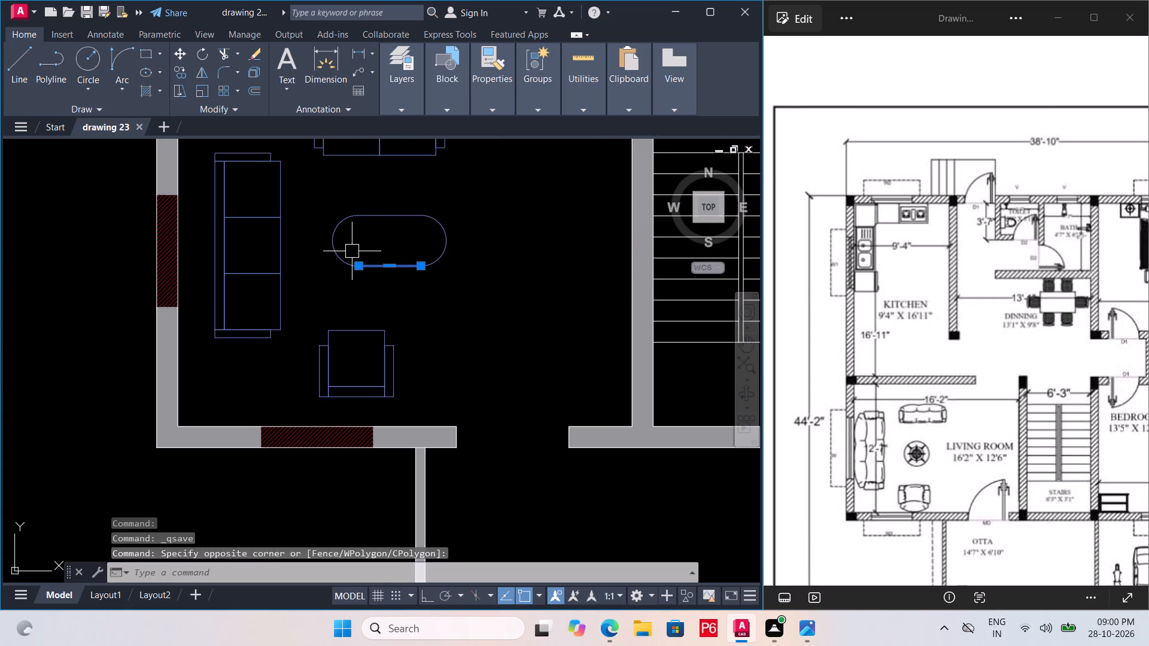
click(346, 251)
click(382, 217)
double_click(433, 234)
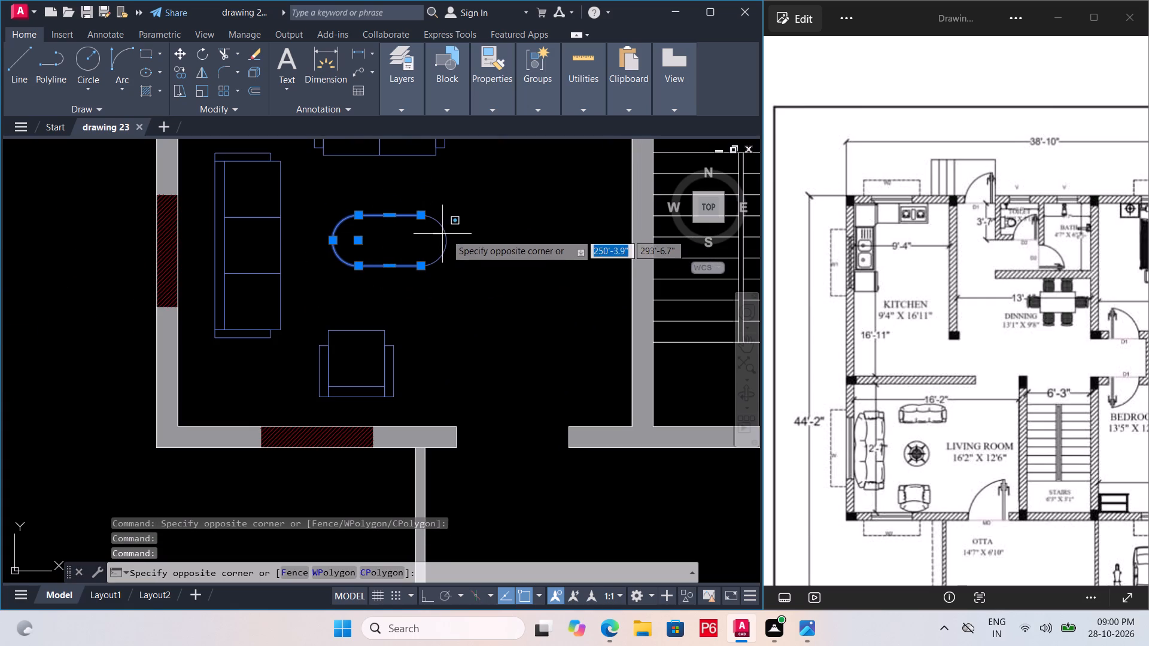
double_click(447, 234)
click(440, 237)
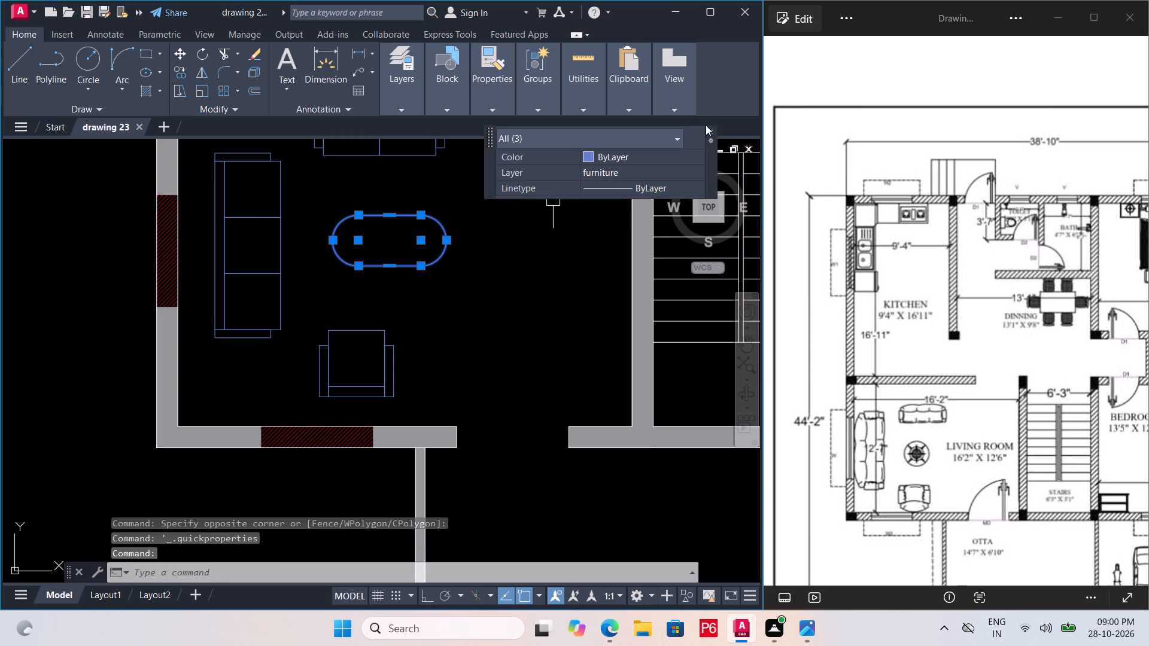
click(709, 129)
click(713, 132)
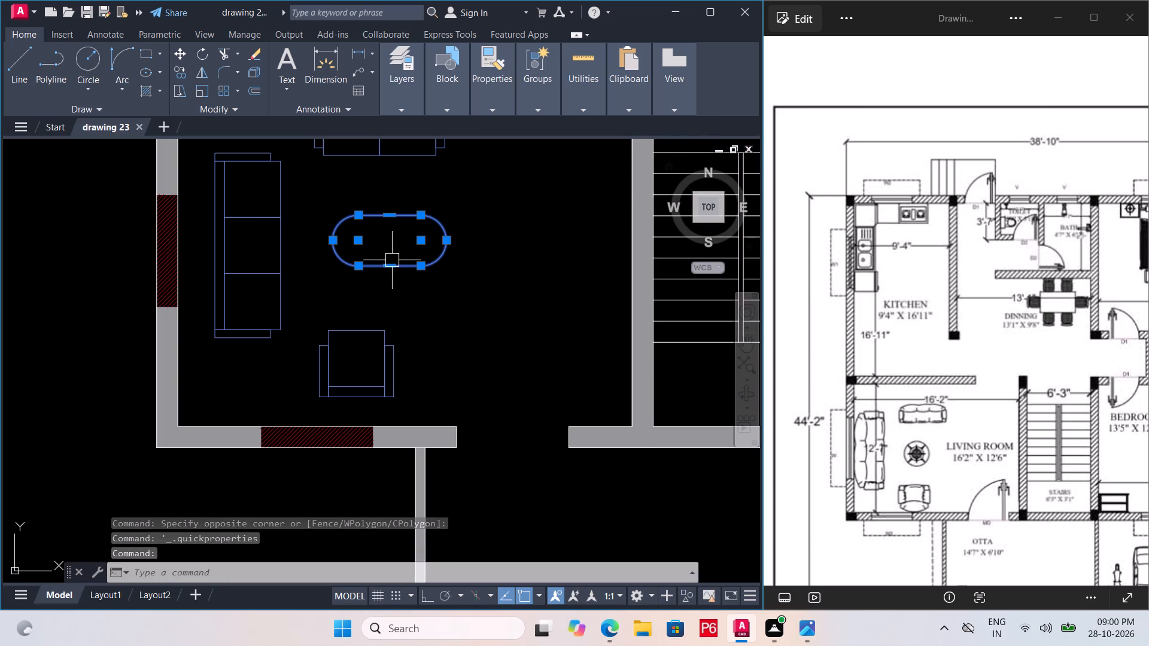
text(RO)
key(space)
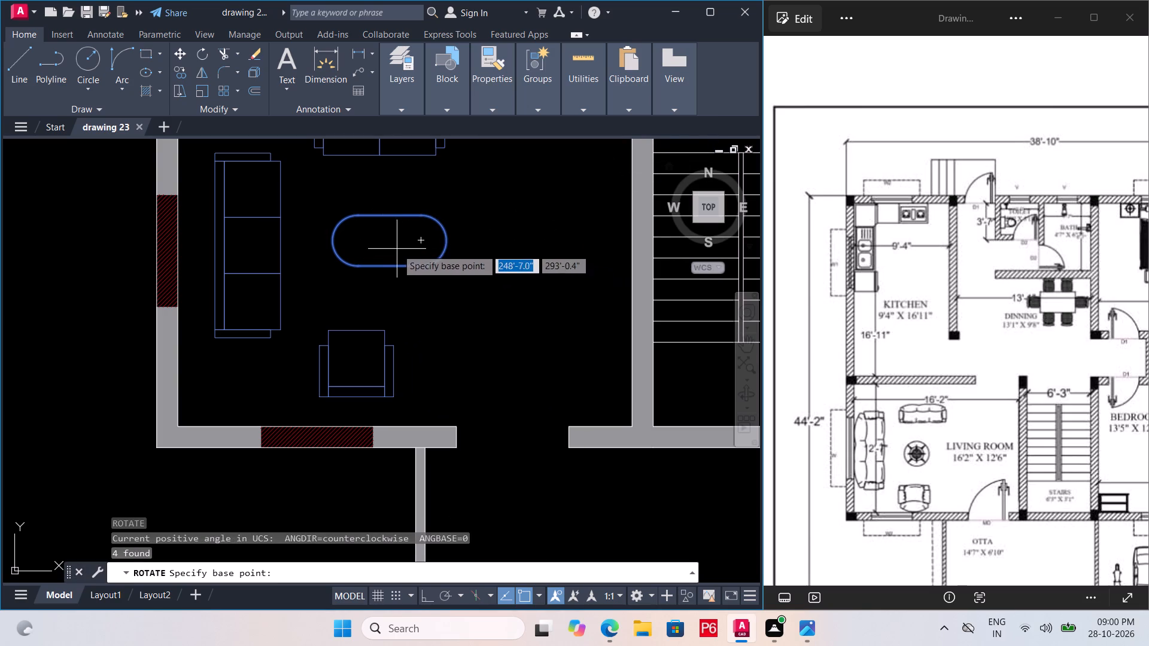
click(393, 241)
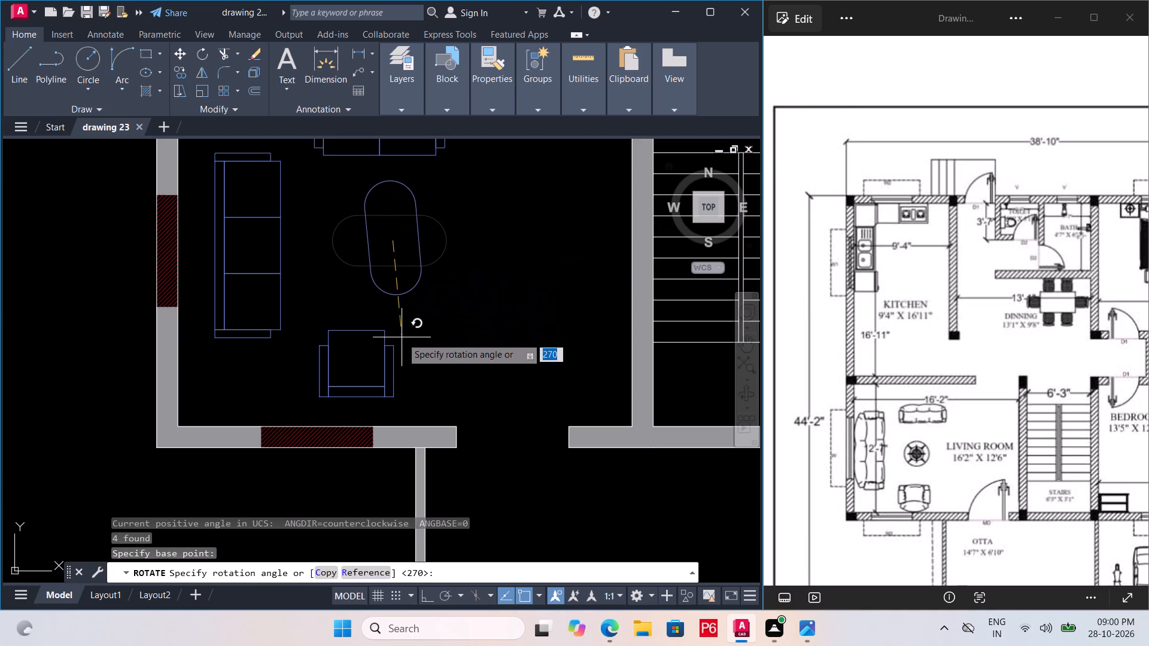
click(396, 416)
key(space)
double_click(410, 288)
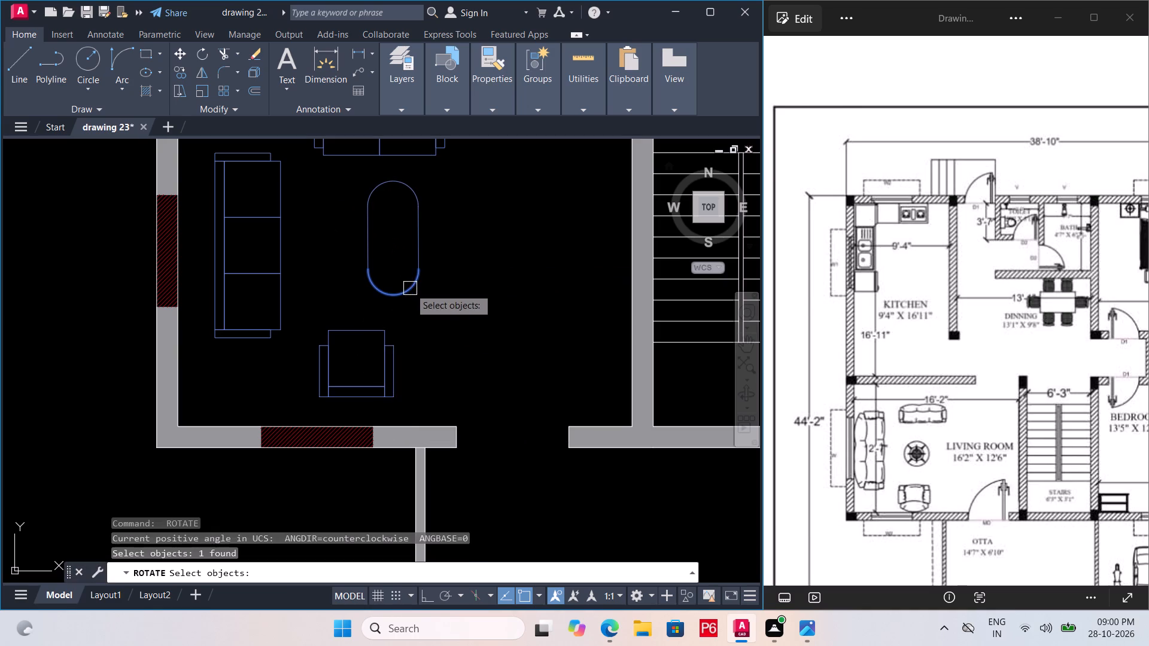
key(Escape)
Move the whole rotated centre table slightly down and to the left, closer to the three-seat sofa, and save.
click(367, 242)
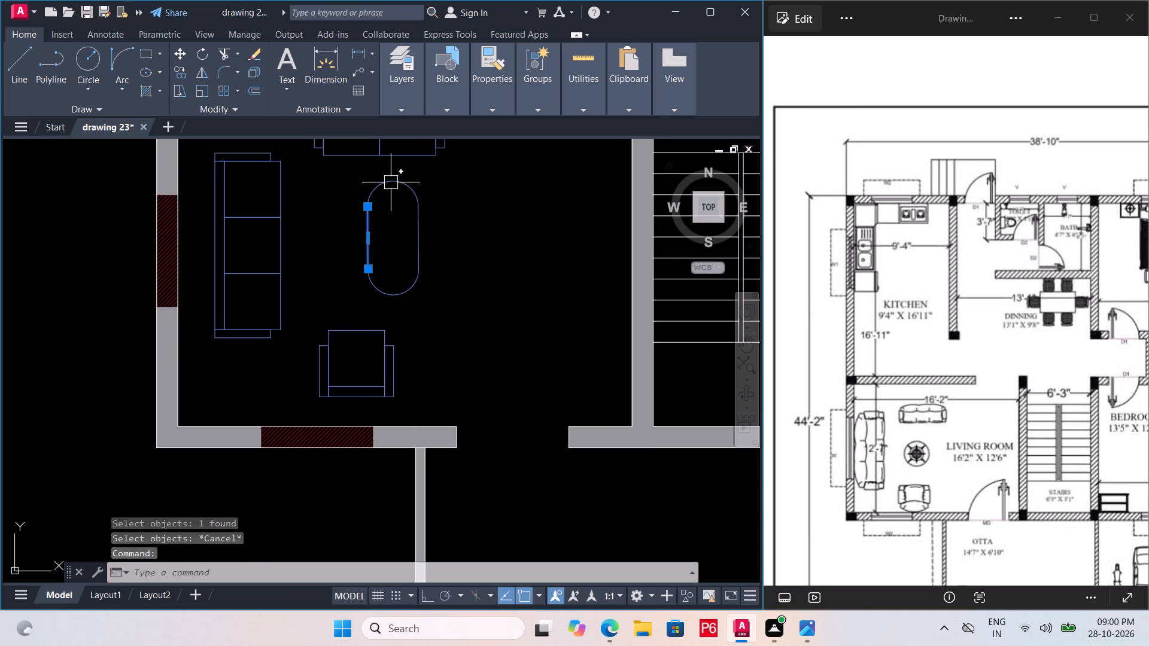
double_click(391, 182)
click(418, 237)
click(400, 289)
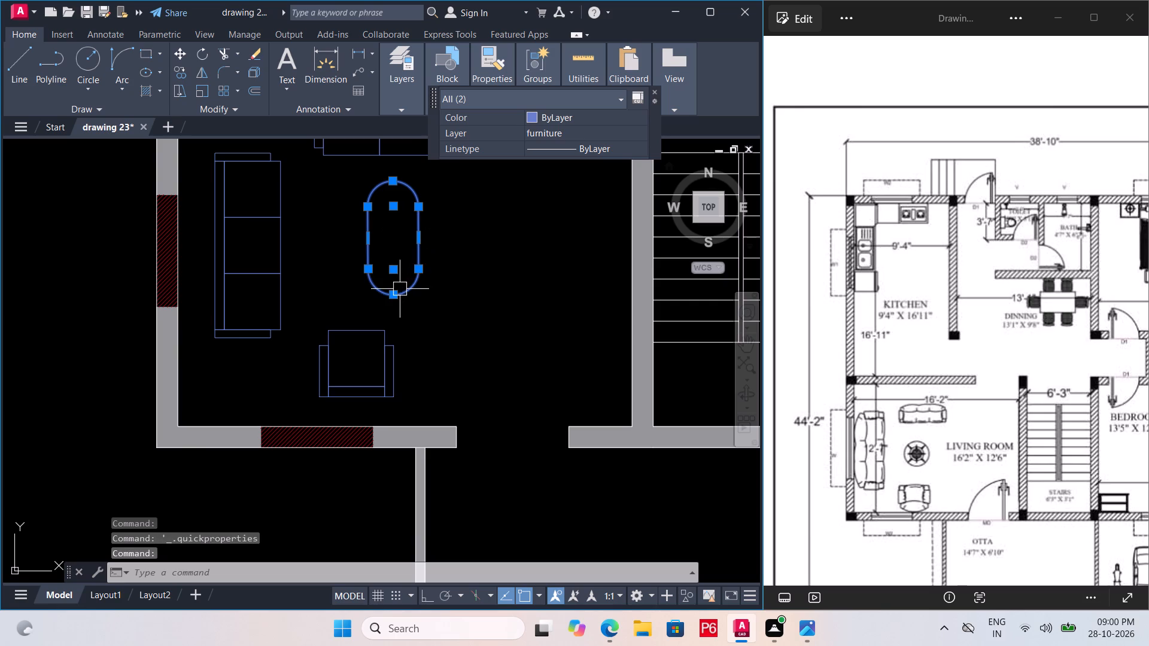
key(l)
key(BackSpace)
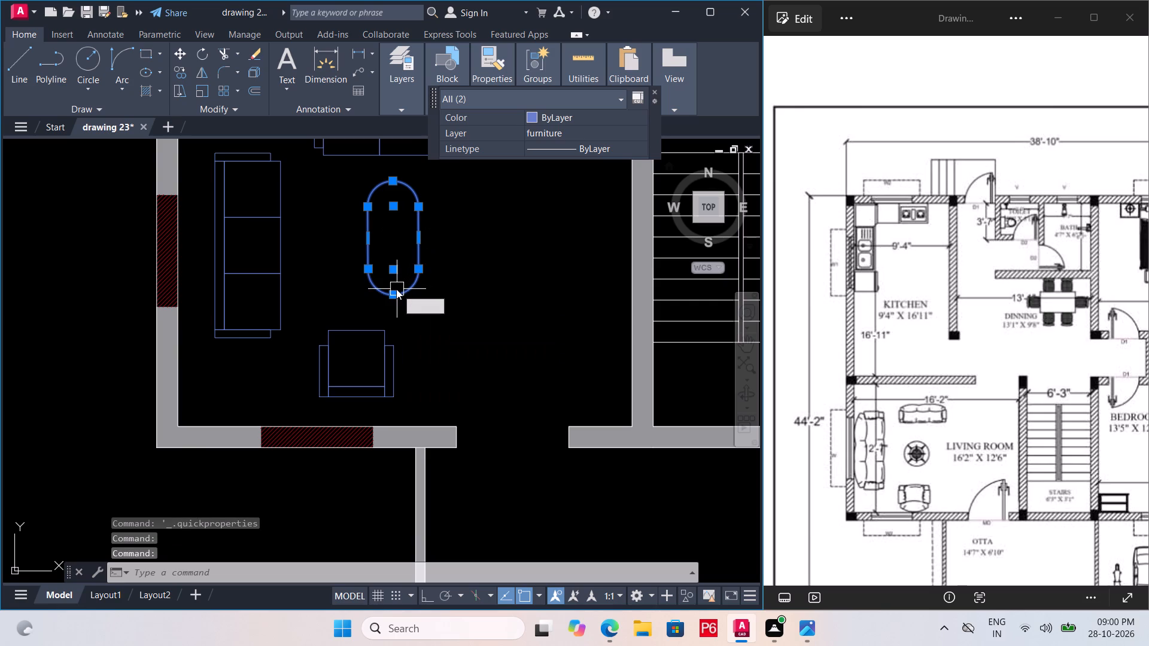
key(m)
key(space)
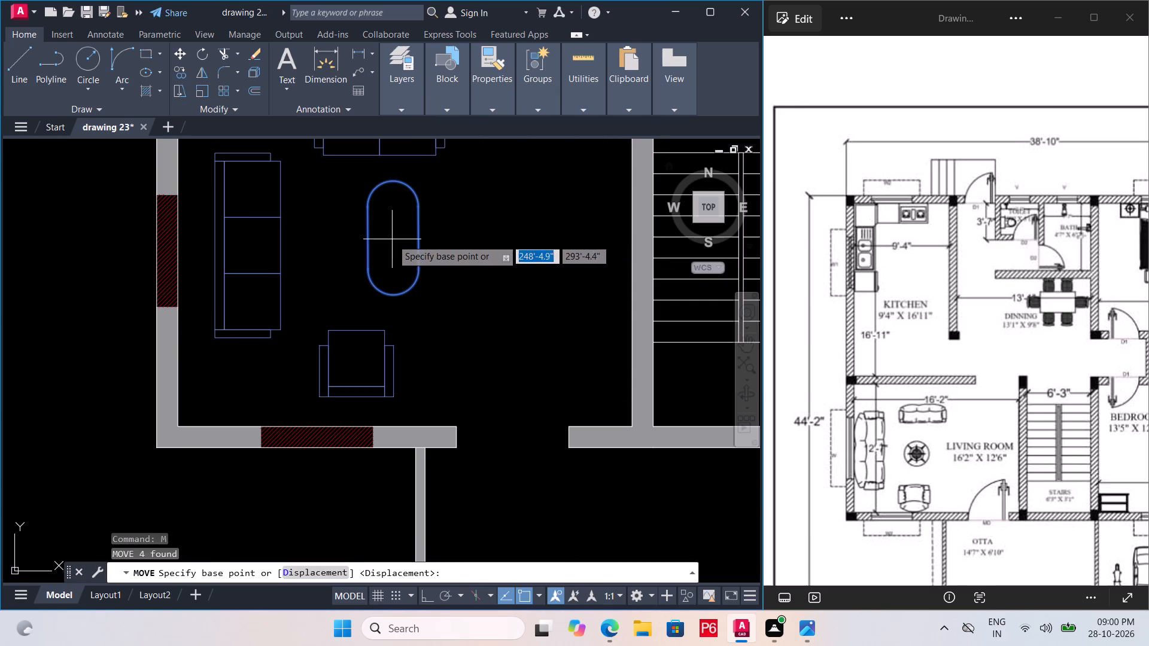
click(392, 239)
click(361, 248)
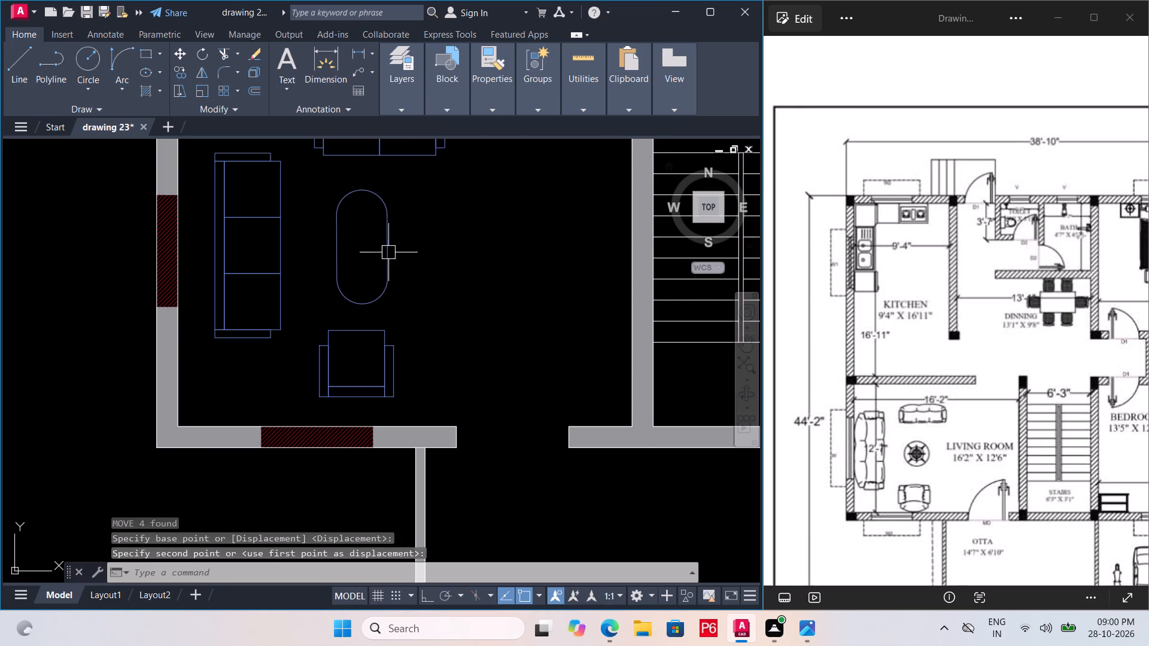
scroll(353, 279, down, 1)
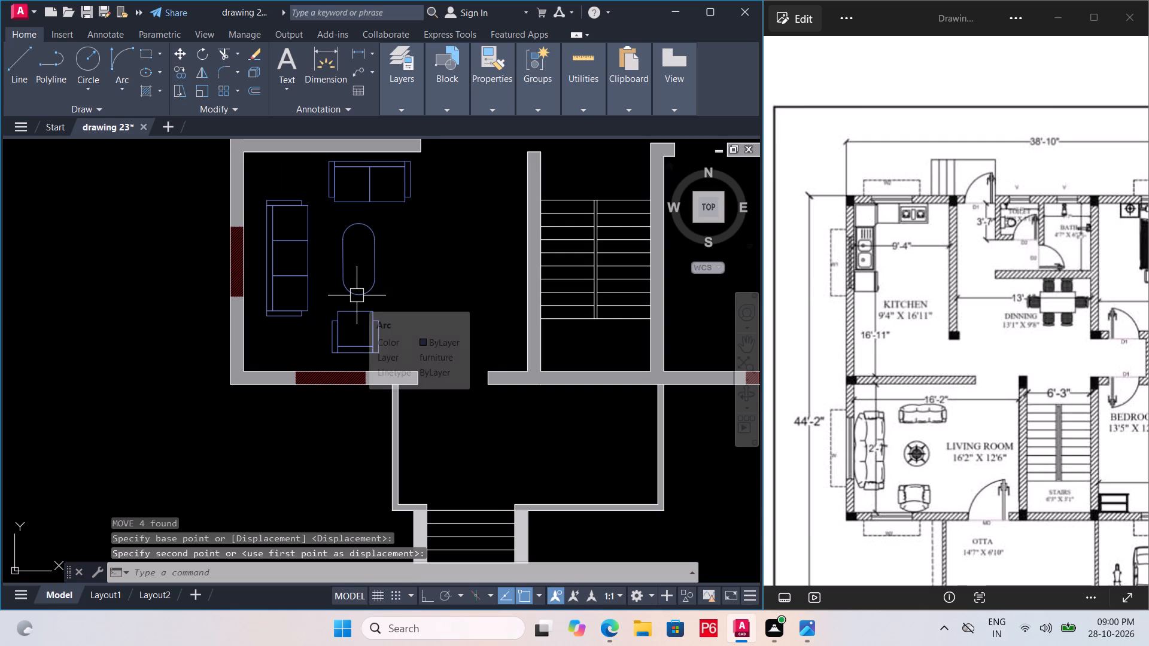
key(ctrl+s)
key(ctrl+s)
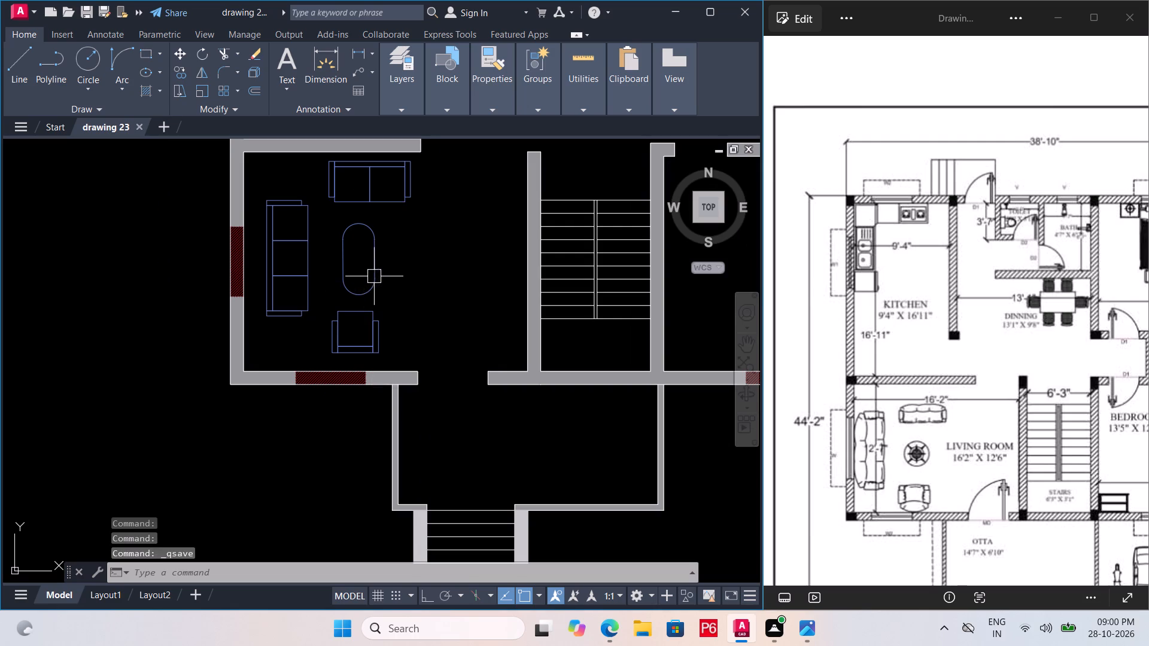
Convert the centre table's two edges and two end arcs into a block named T, and save.
click(375, 276)
click(348, 254)
click(379, 252)
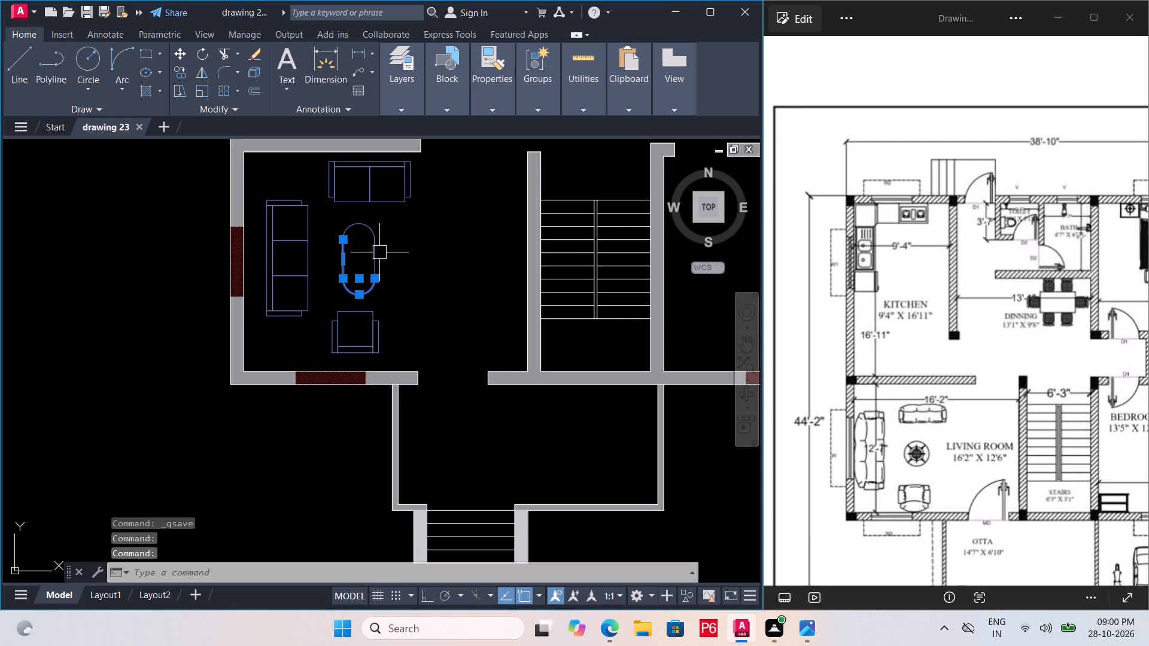
double_click(363, 230)
right_click(363, 230)
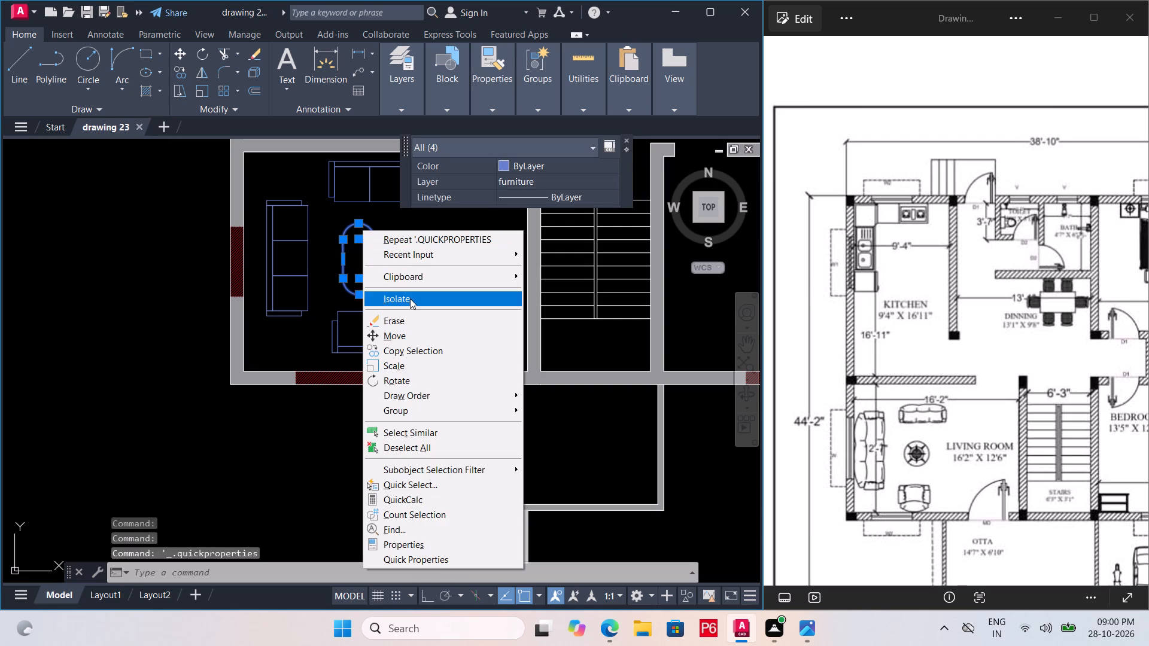
click(336, 292)
text(B)
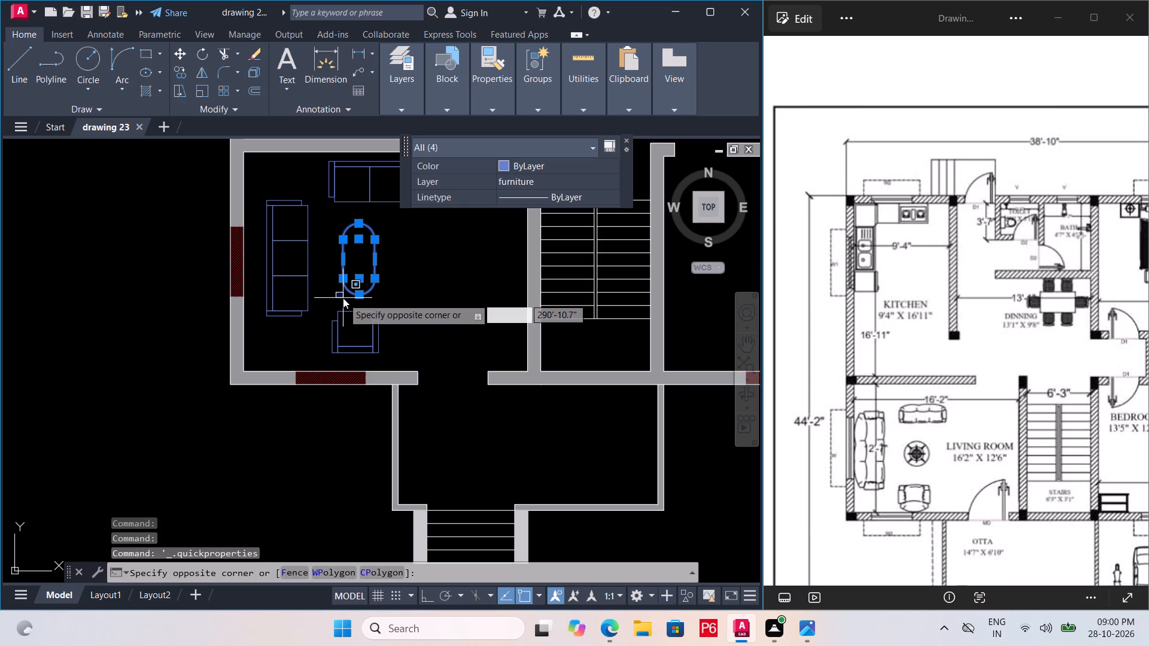
key(space)
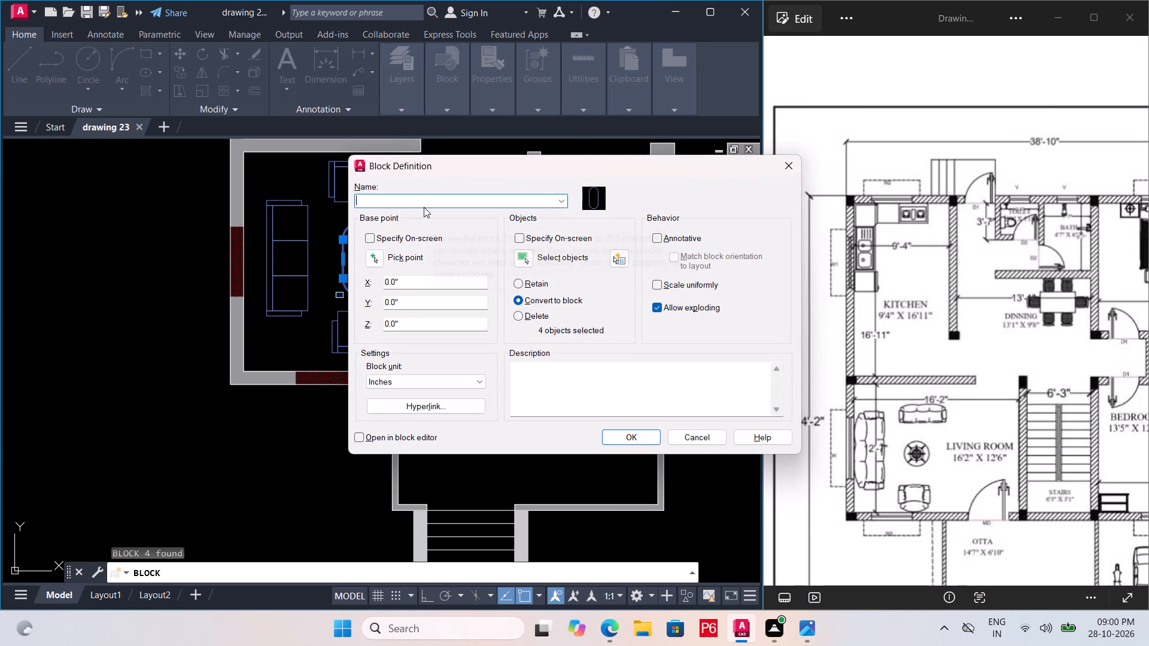
key(t)
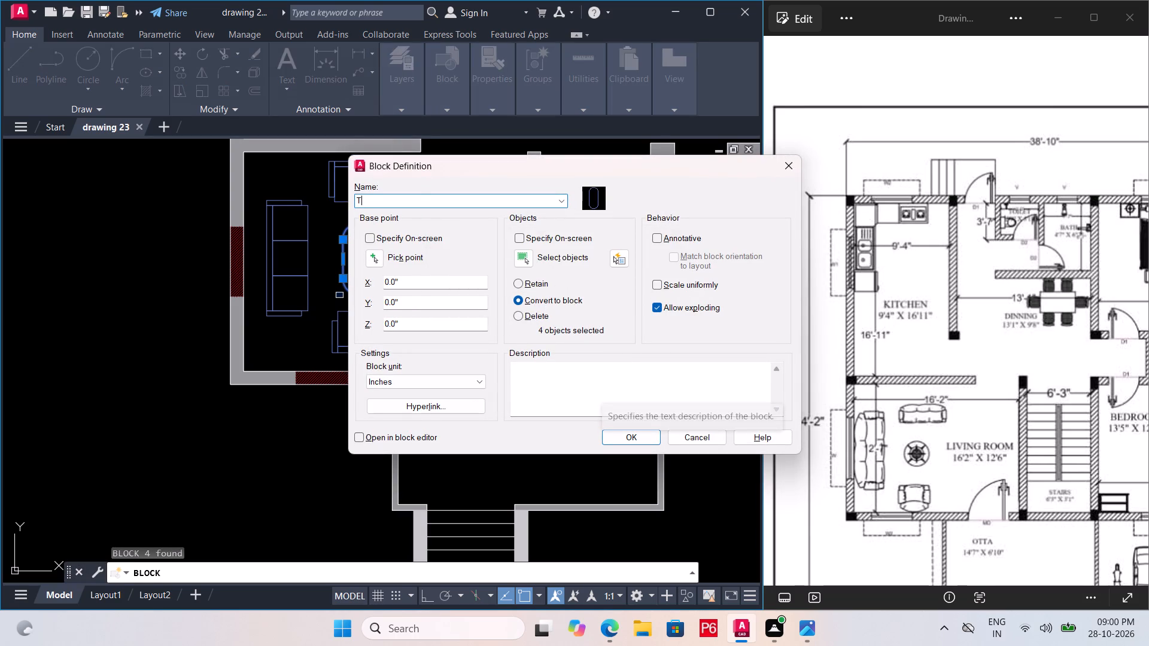
click(624, 434)
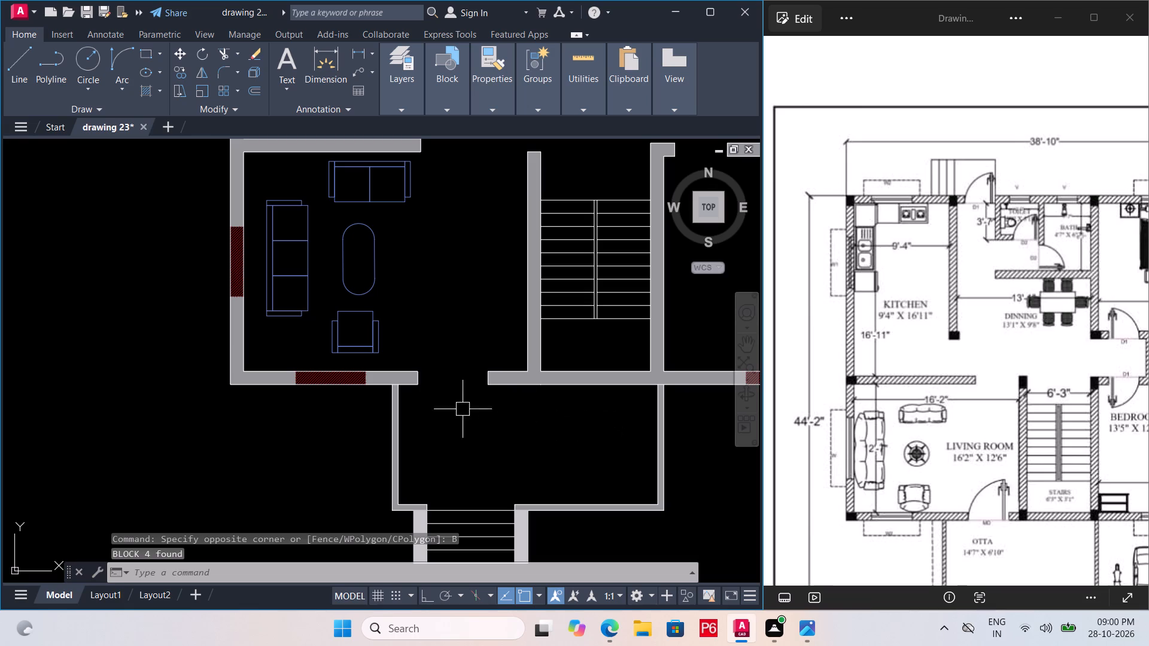
key(ctrl+s)
key(ctrl+s)
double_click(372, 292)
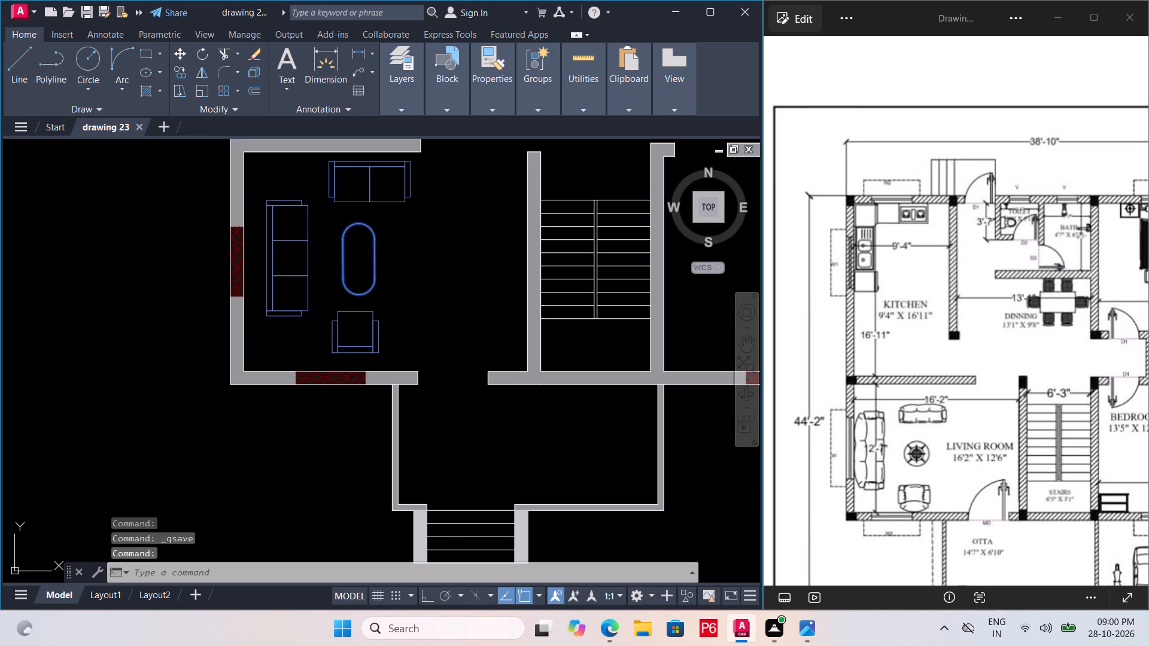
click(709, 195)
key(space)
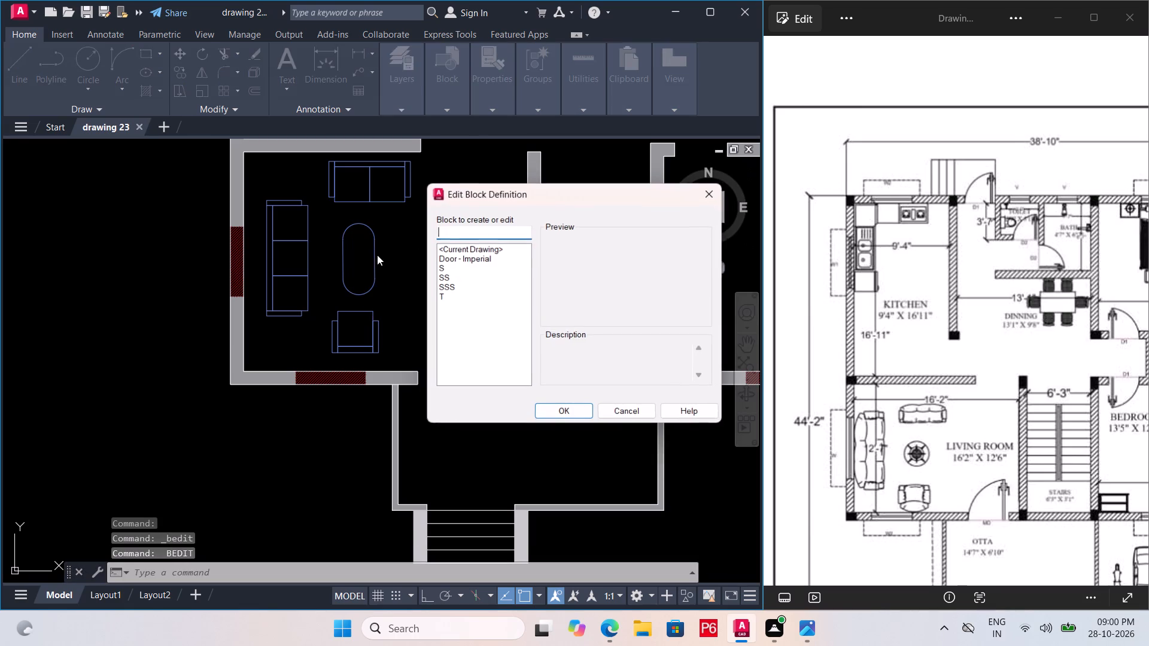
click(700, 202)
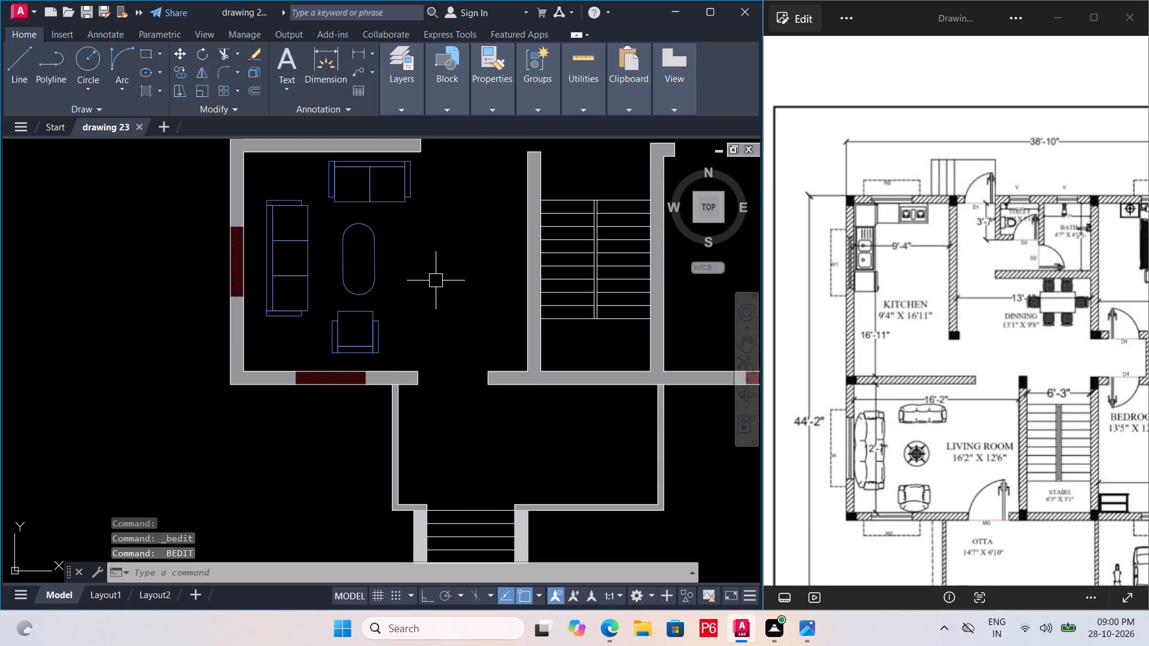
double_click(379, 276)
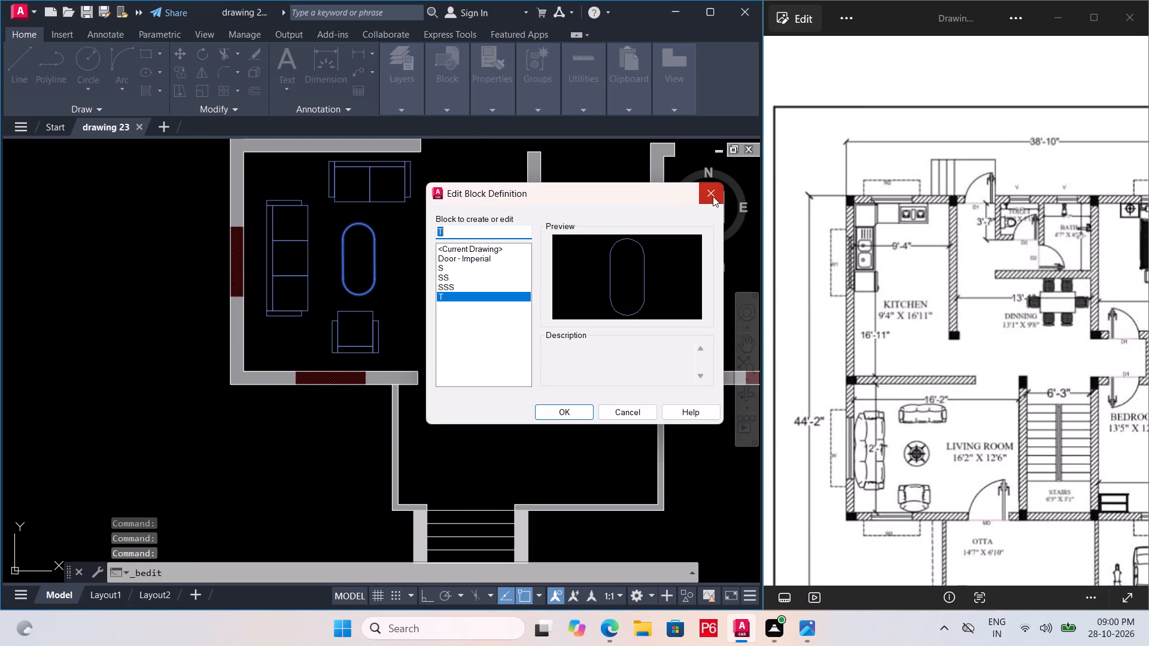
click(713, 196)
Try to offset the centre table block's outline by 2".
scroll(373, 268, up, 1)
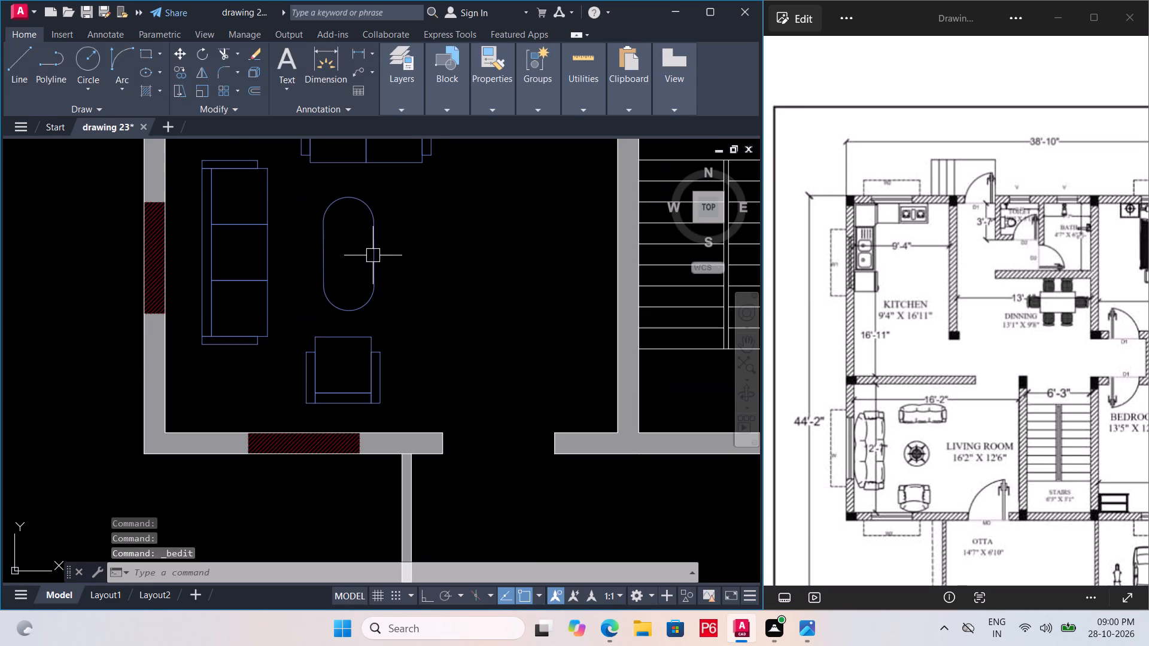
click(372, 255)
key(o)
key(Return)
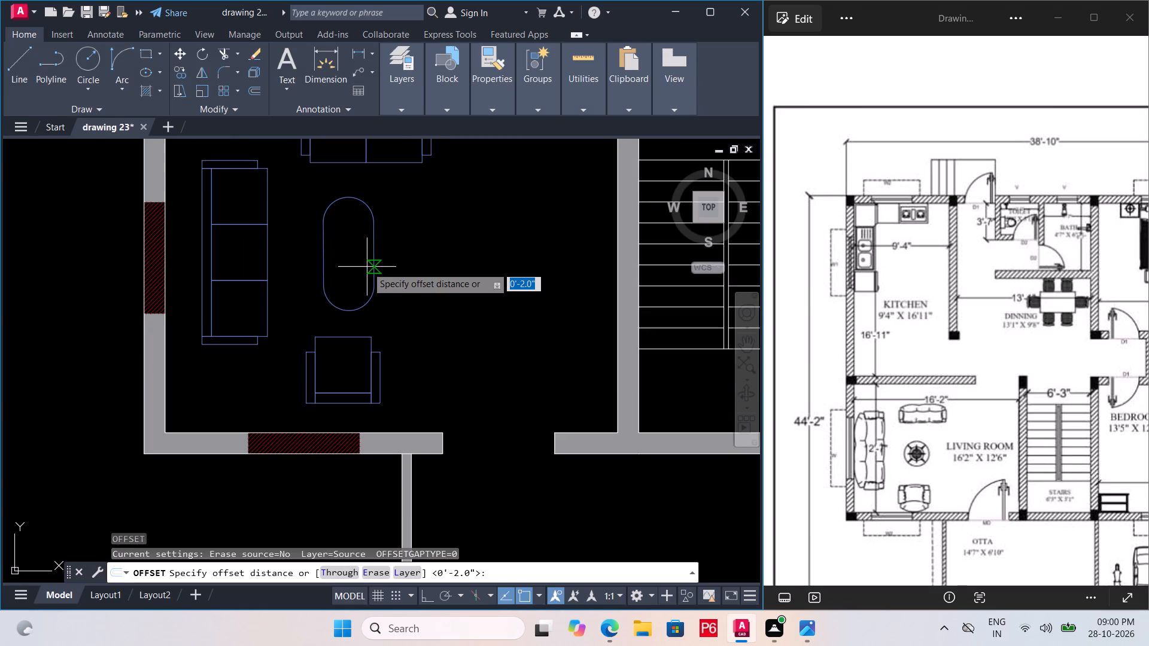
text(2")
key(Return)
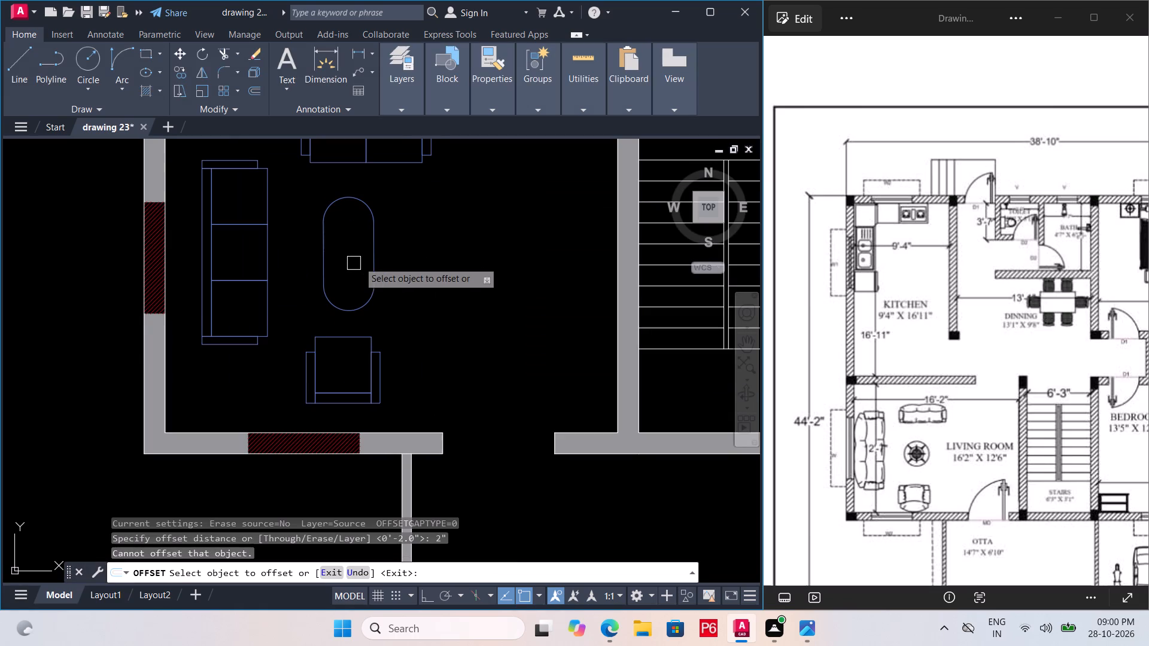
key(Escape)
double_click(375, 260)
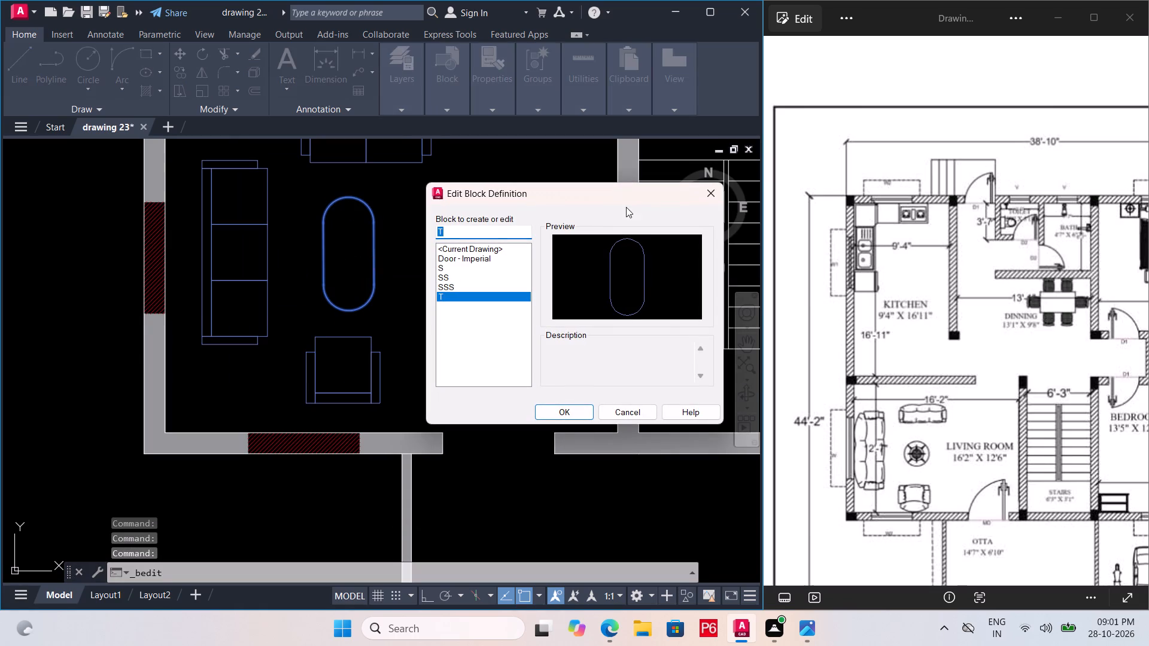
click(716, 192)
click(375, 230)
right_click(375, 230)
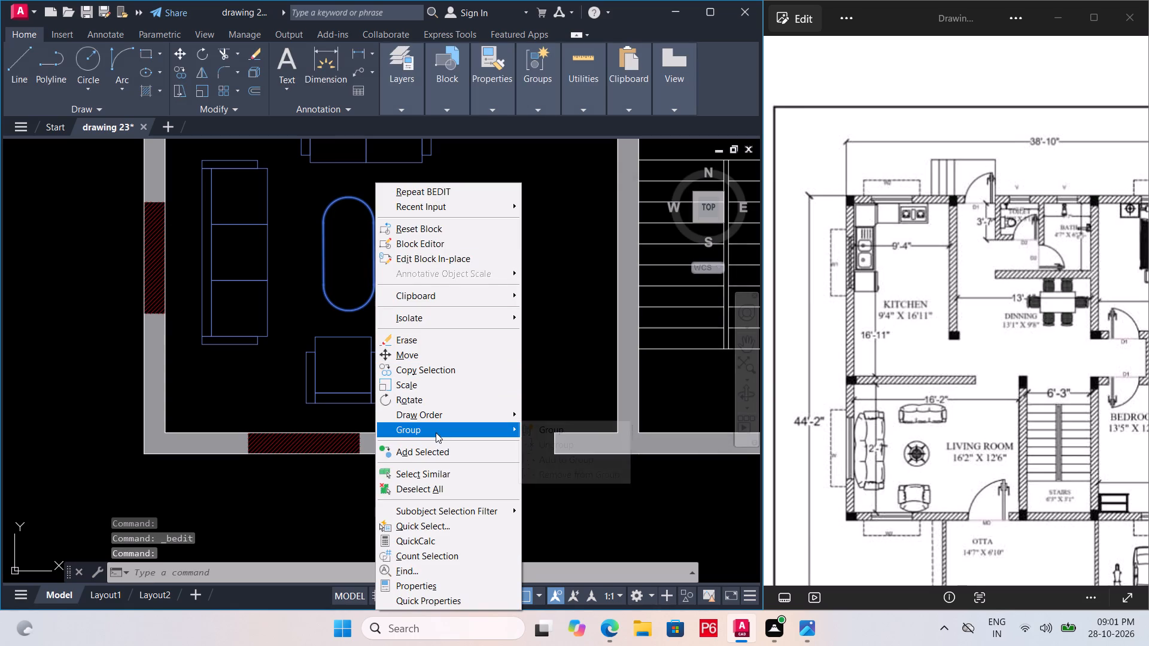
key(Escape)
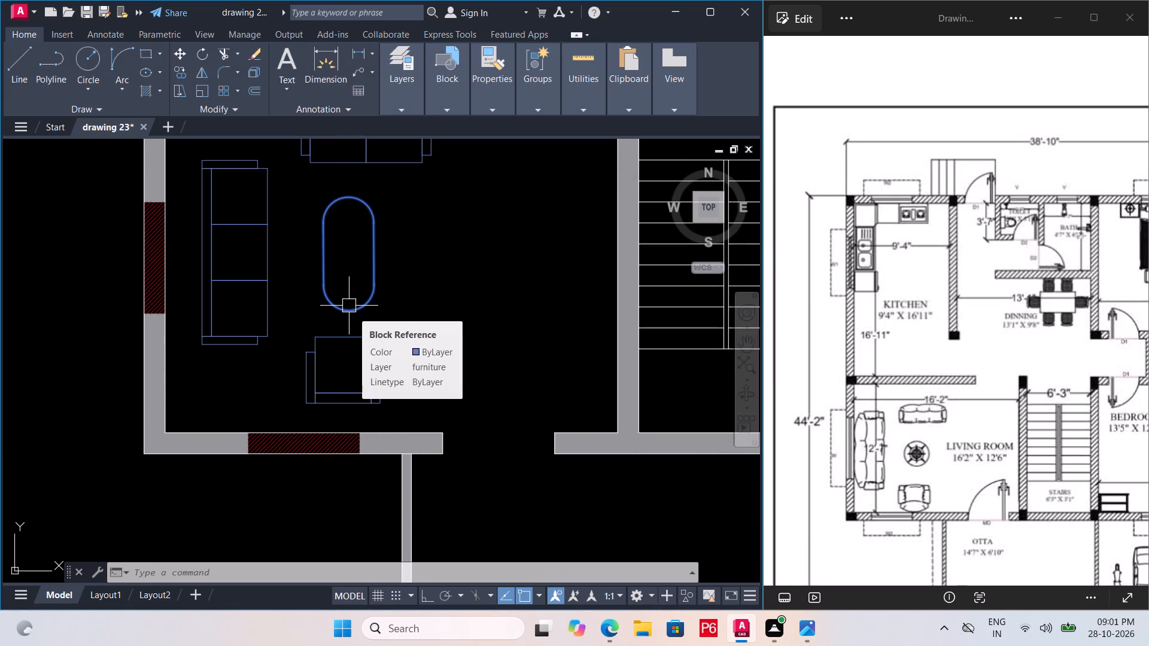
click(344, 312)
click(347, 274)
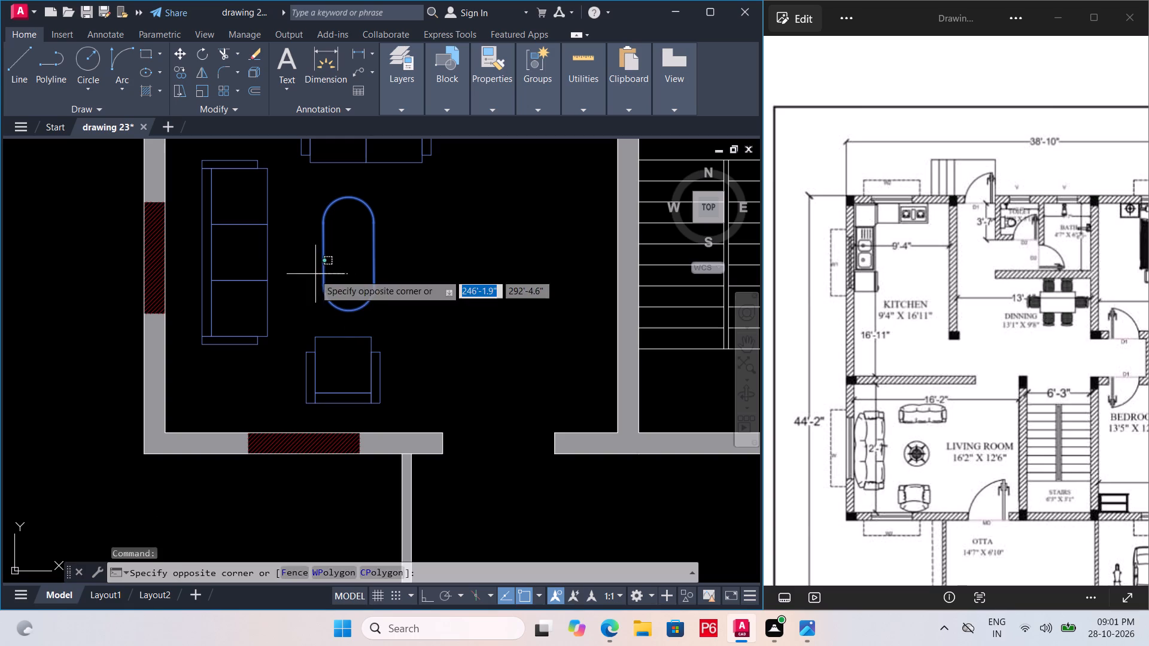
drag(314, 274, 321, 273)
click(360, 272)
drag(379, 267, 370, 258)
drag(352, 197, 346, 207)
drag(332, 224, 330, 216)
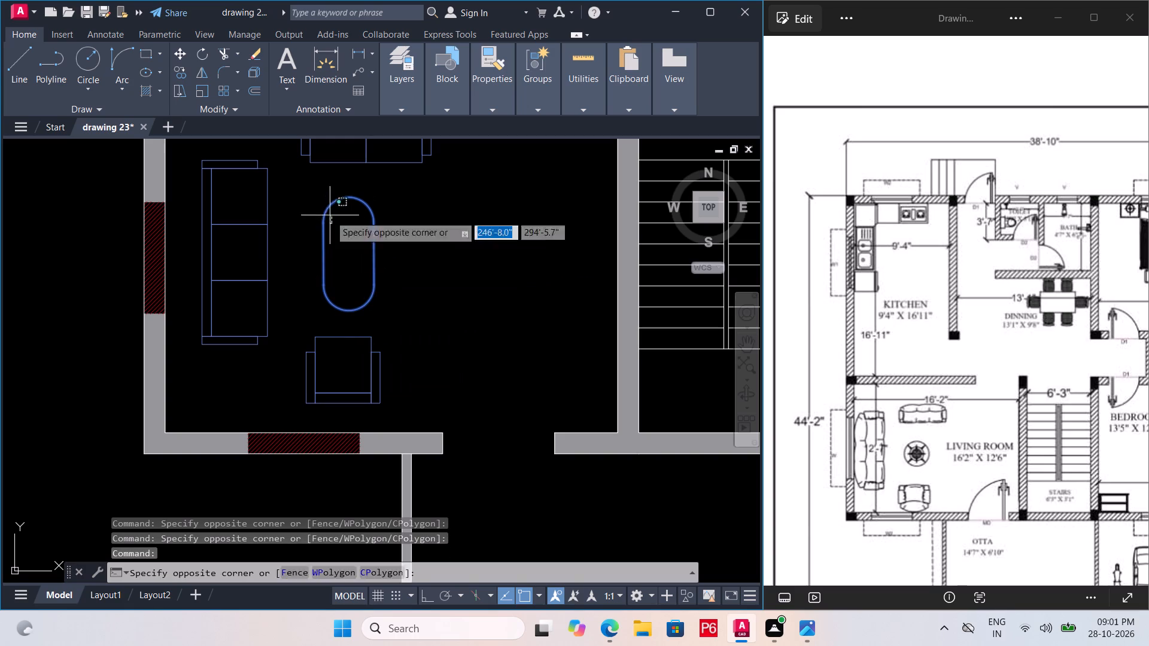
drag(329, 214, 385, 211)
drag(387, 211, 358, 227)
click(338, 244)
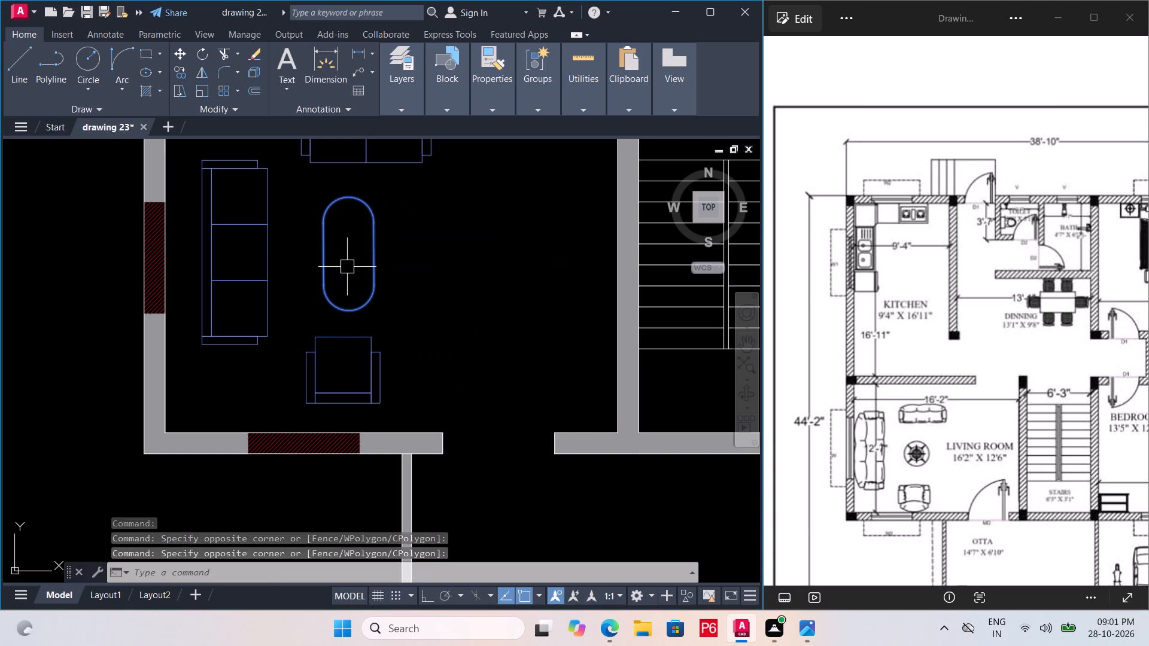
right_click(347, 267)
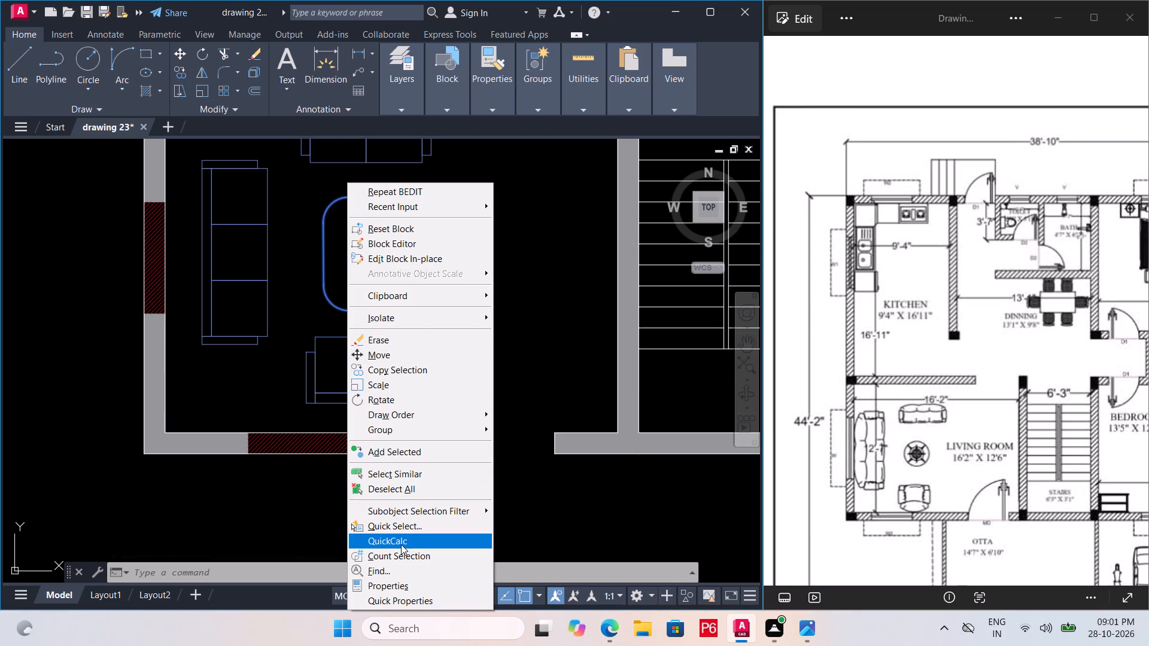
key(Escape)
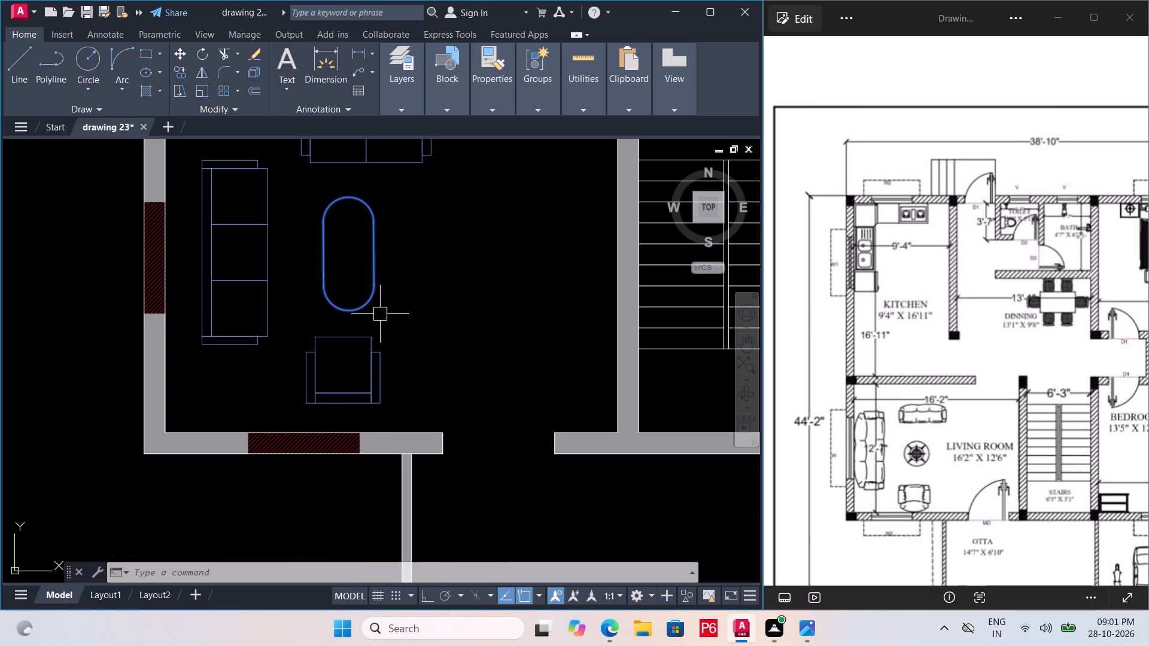
Save the drawing and explode the oval centre table block into its separate edges and end arcs.
key(ctrl+s)
key(ctrl+s)
key(ctrl+s)
click(358, 308)
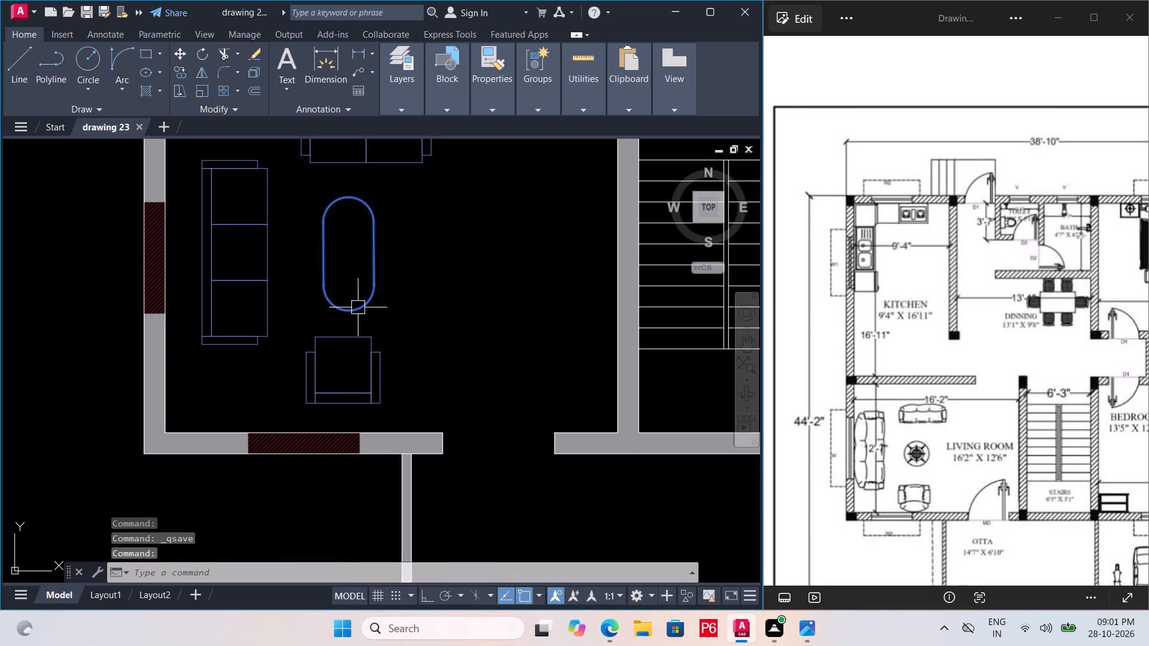
right_click(358, 307)
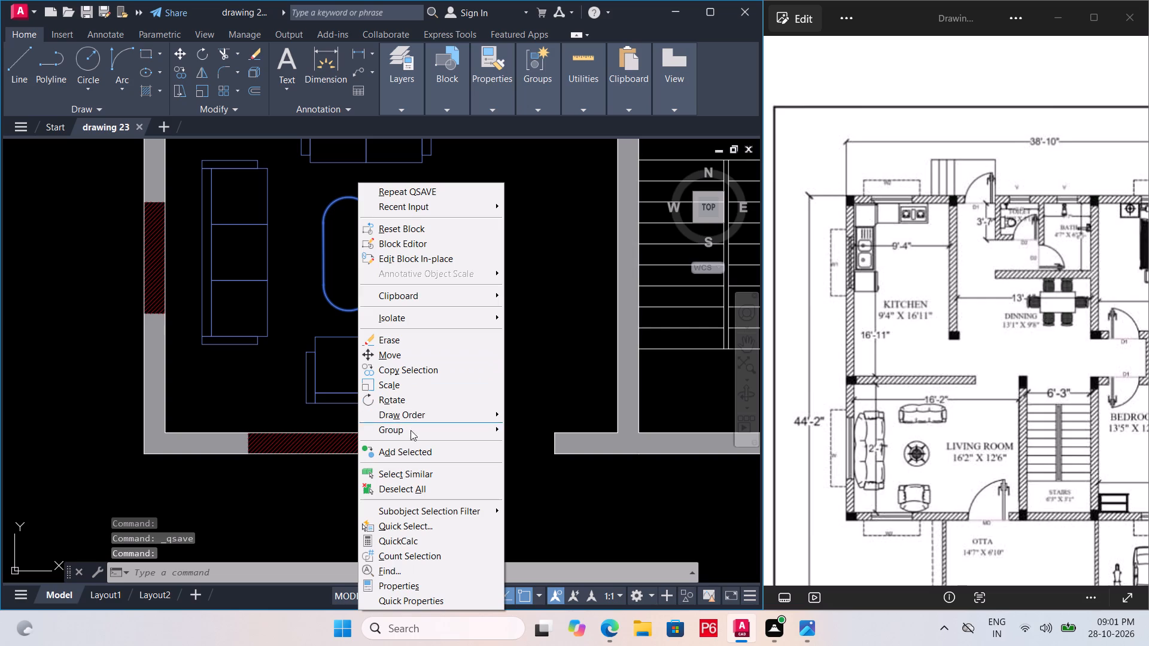
click(527, 309)
click(342, 313)
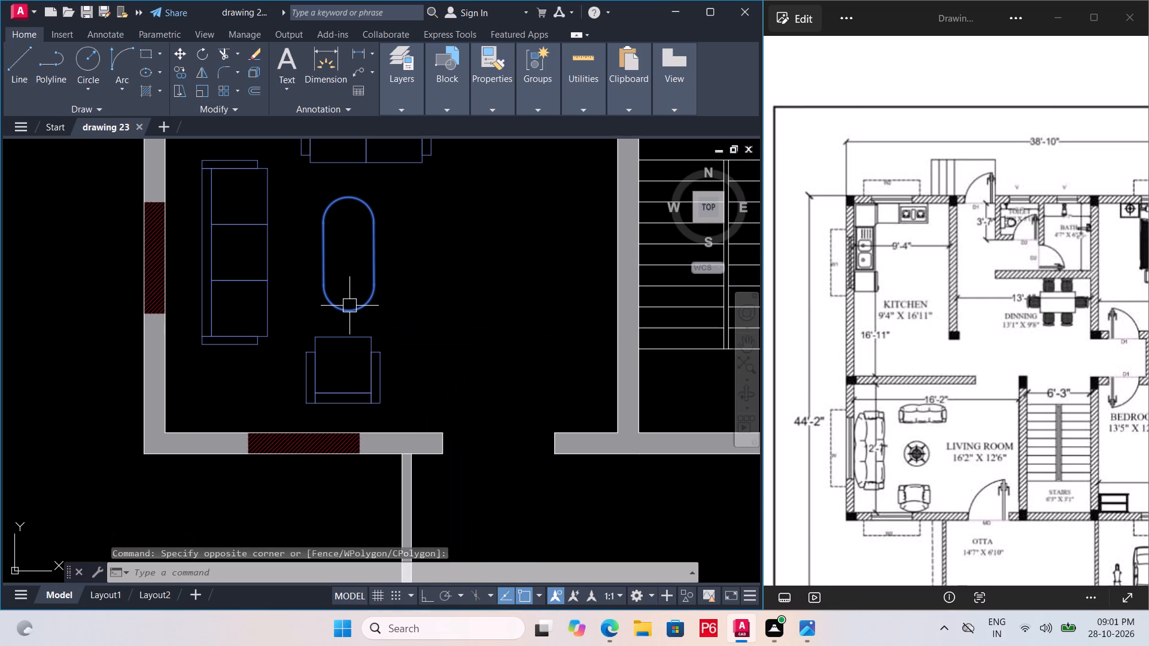
click(349, 306)
text(EX)
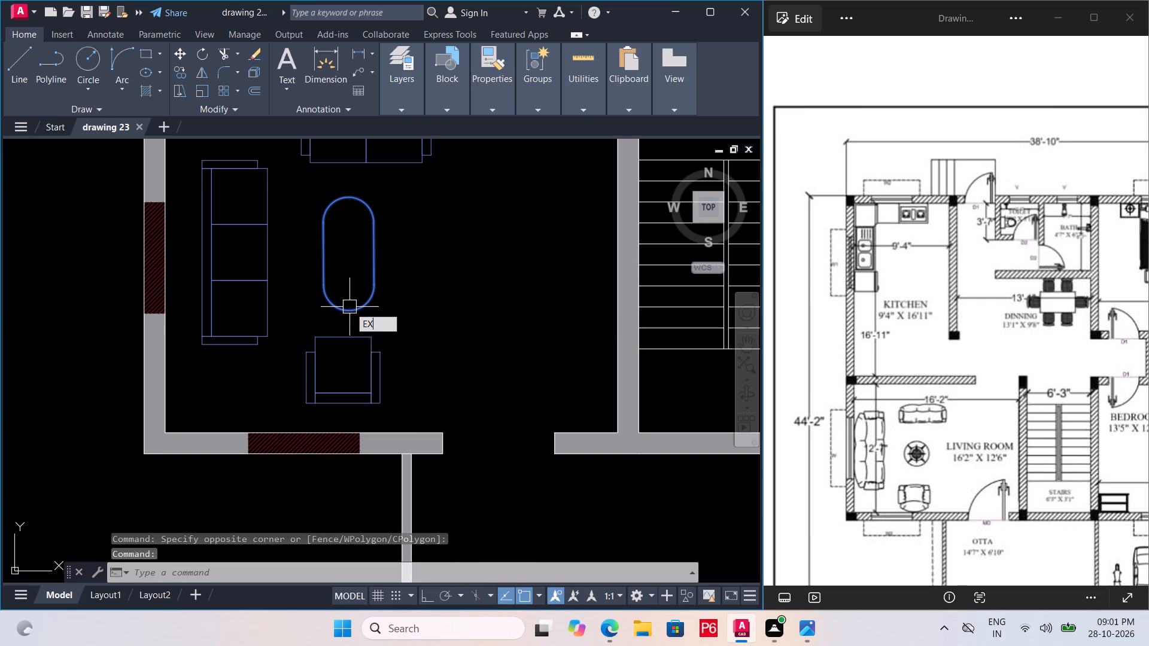
click(402, 352)
Offset the centre table's two straight long edges 2" towards the inside of the oval.
click(357, 306)
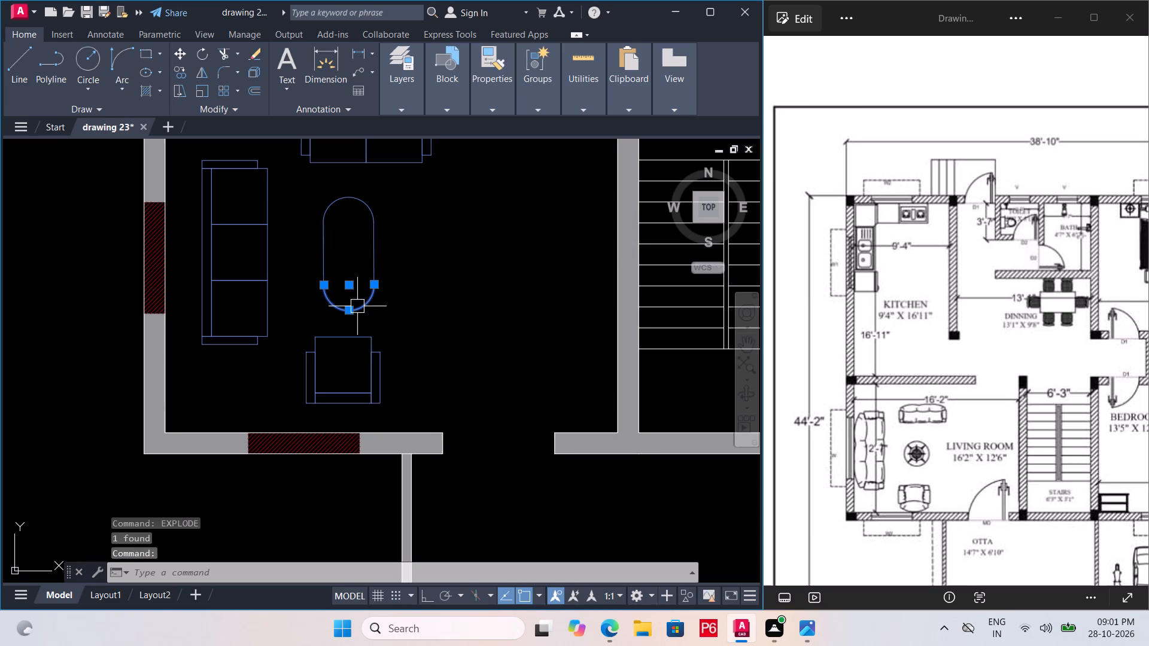
click(322, 247)
click(339, 202)
click(368, 250)
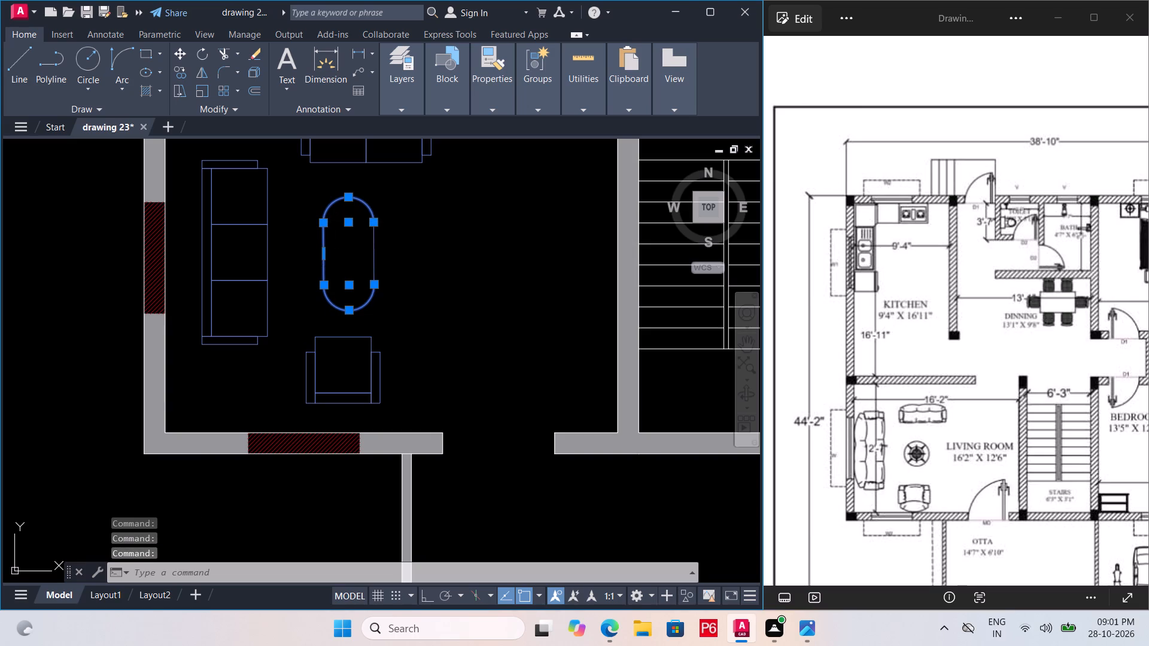
key(o)
key(Return)
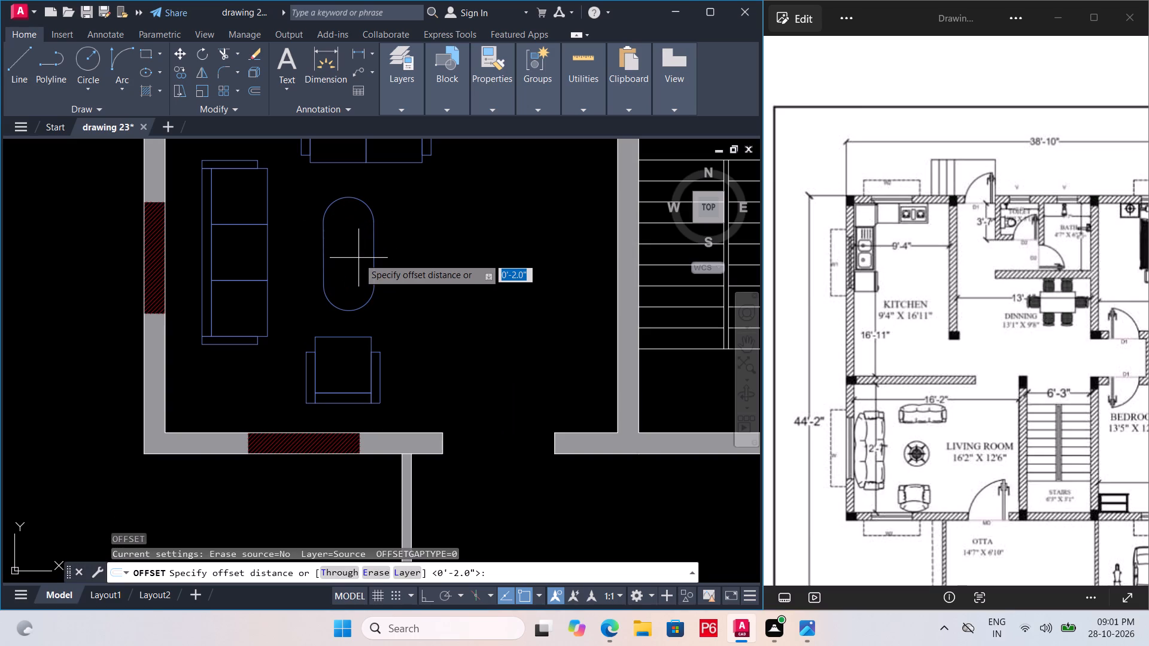
text(2")
key(Return)
click(325, 254)
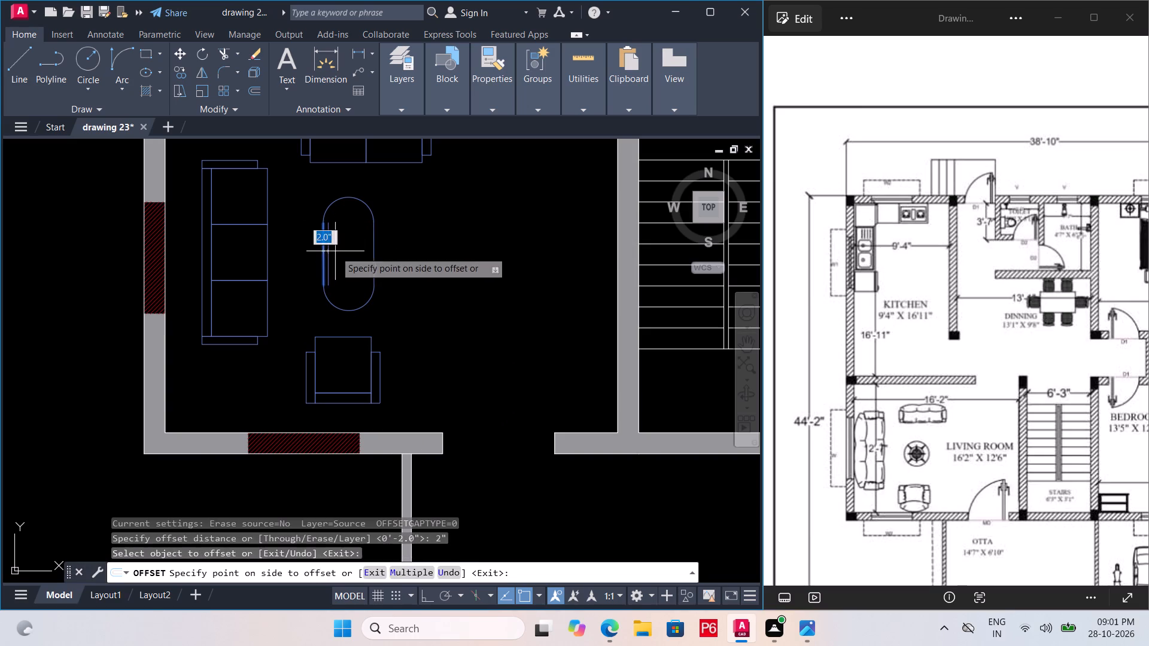
click(341, 251)
click(367, 246)
click(370, 246)
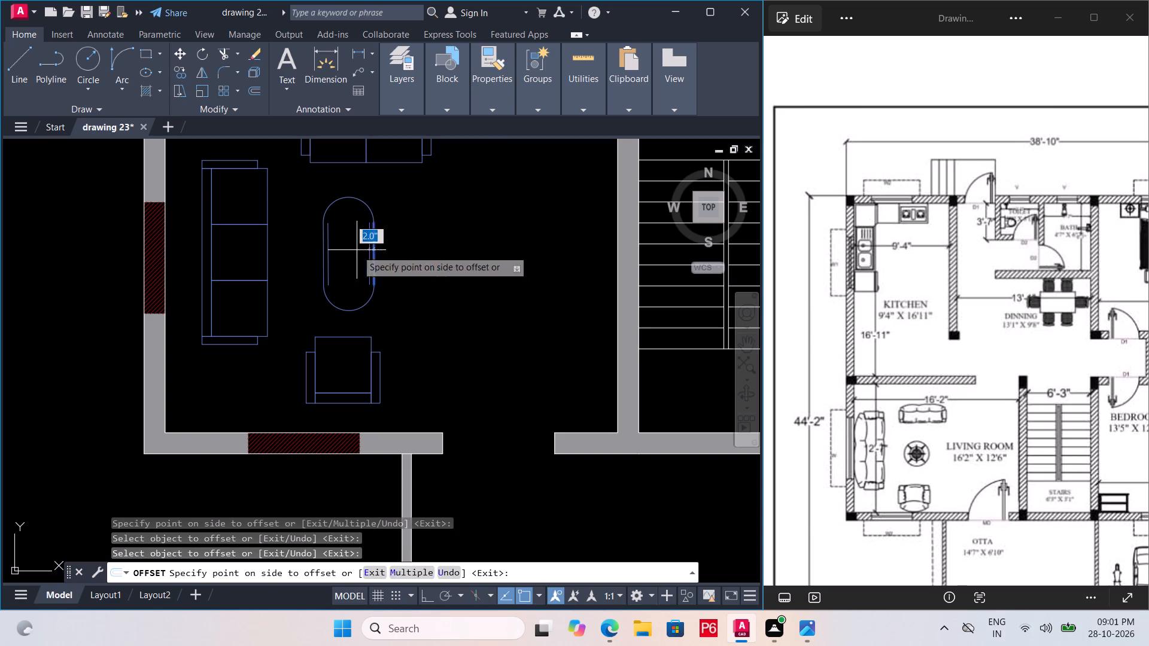
click(357, 250)
Offset the centre table's two end arcs 2" inward to complete the inner oval outline, and save the drawing.
click(345, 201)
click(349, 231)
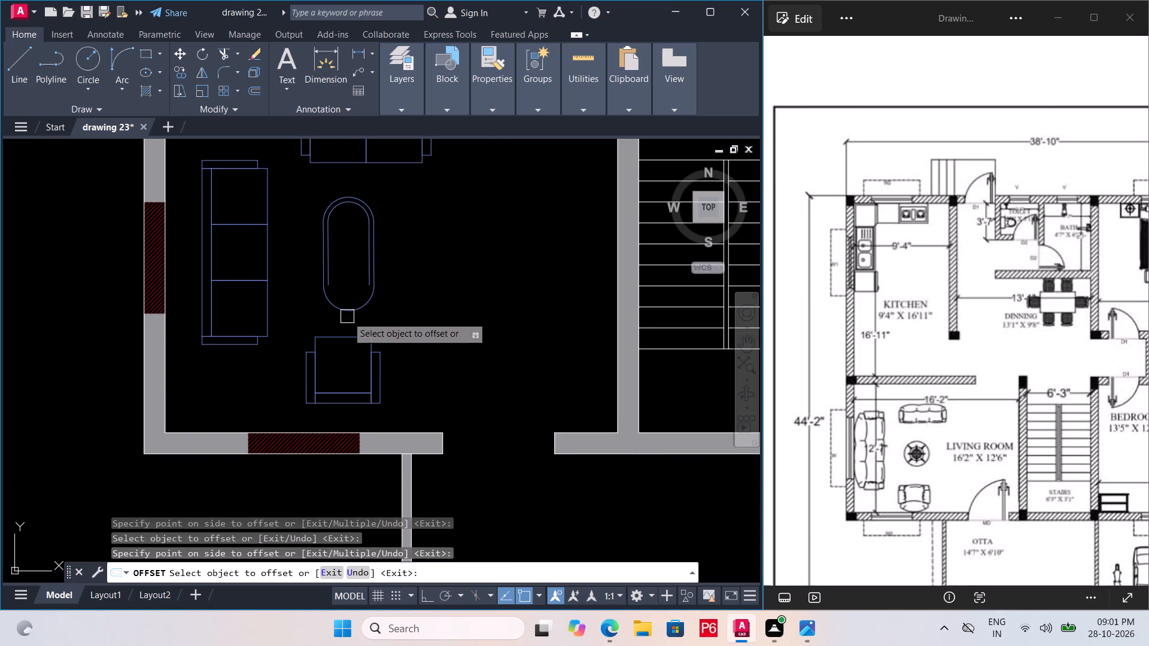
click(351, 316)
click(357, 289)
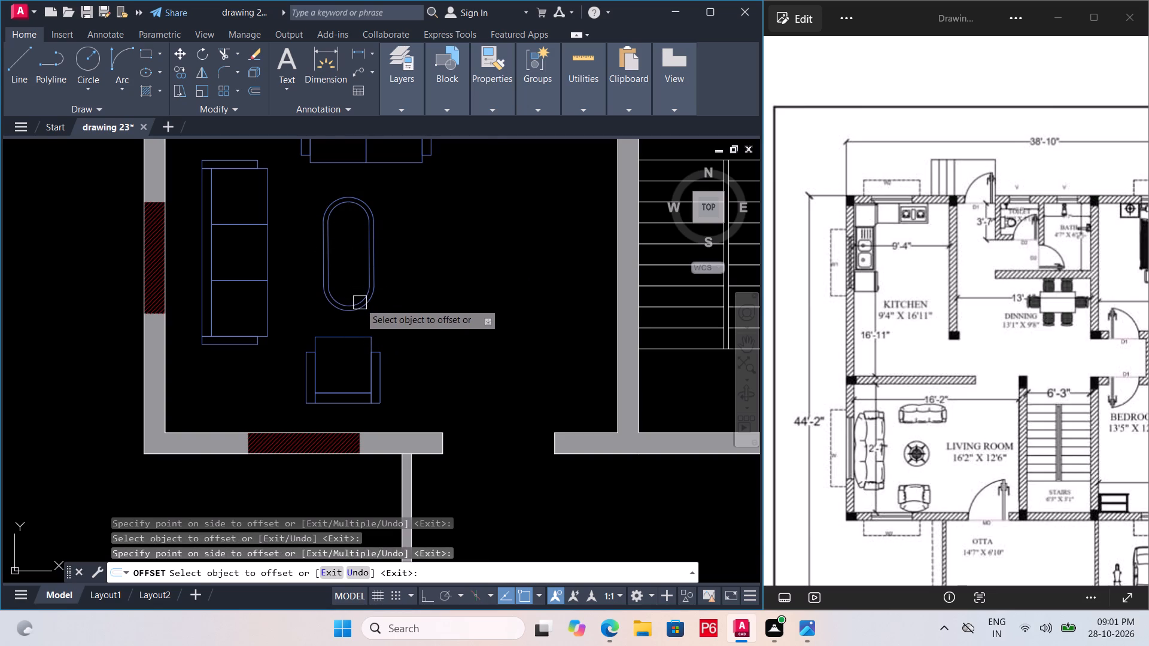
scroll(360, 302, up, 1)
key(ctrl+s)
key(ctrl+s)
key(ctrl+s)
key(ctrl+s)
key(ctrl+s)
key(ctrl+s)
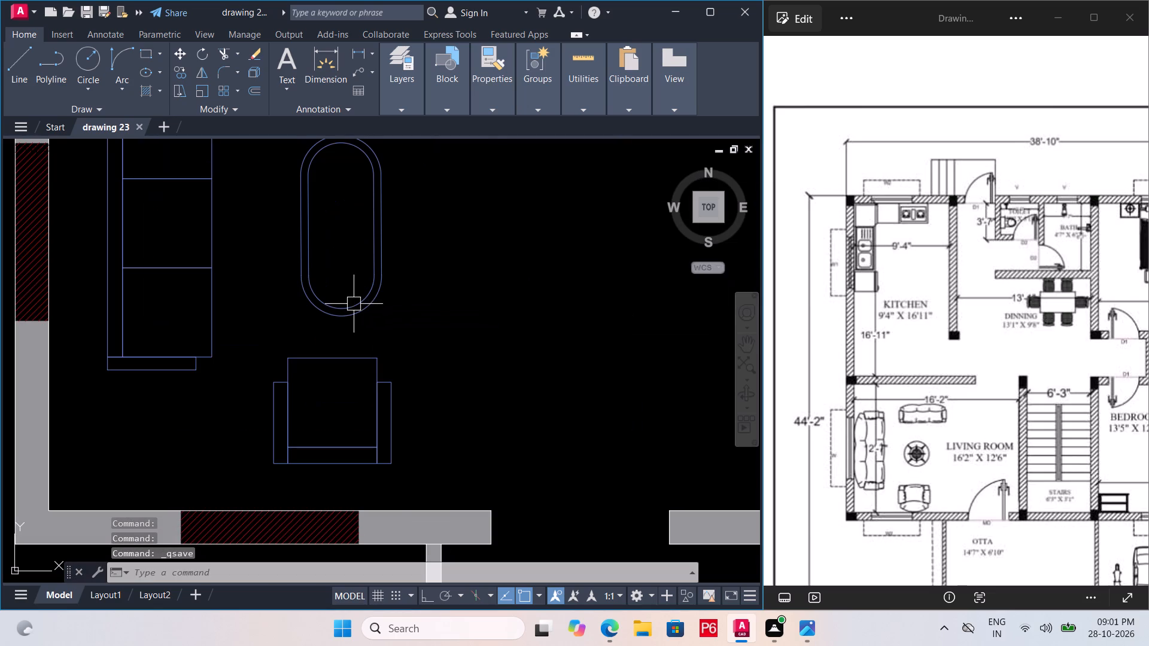
key(ctrl+s)
key(ctrl+s)
scroll(336, 312, down, 2)
key(space)
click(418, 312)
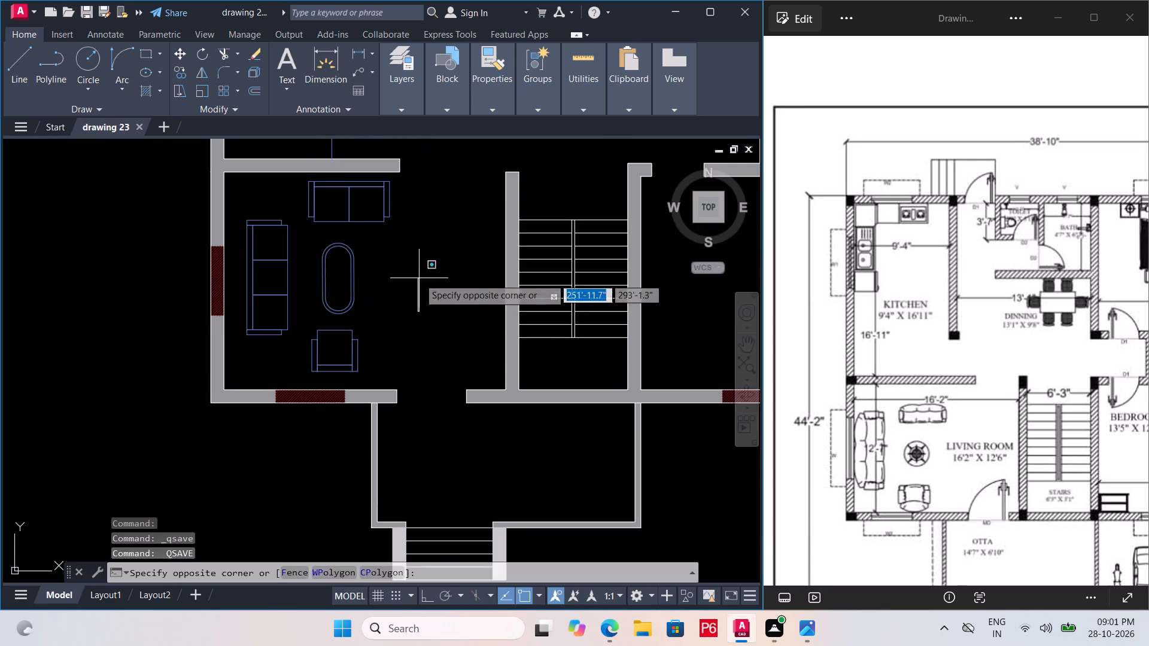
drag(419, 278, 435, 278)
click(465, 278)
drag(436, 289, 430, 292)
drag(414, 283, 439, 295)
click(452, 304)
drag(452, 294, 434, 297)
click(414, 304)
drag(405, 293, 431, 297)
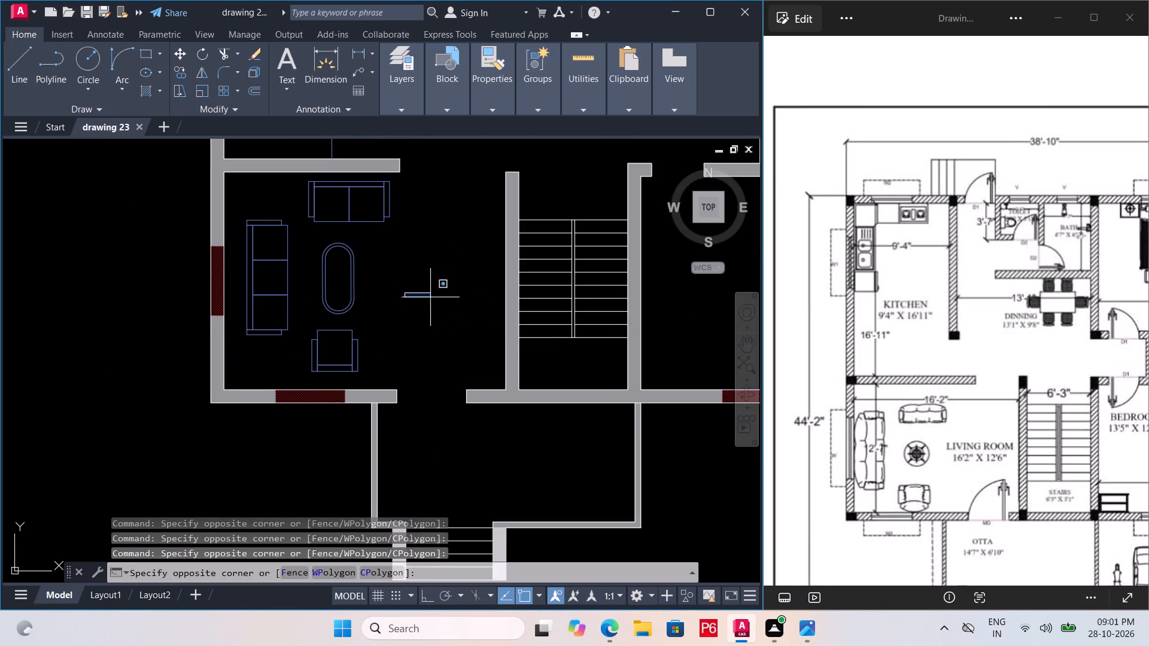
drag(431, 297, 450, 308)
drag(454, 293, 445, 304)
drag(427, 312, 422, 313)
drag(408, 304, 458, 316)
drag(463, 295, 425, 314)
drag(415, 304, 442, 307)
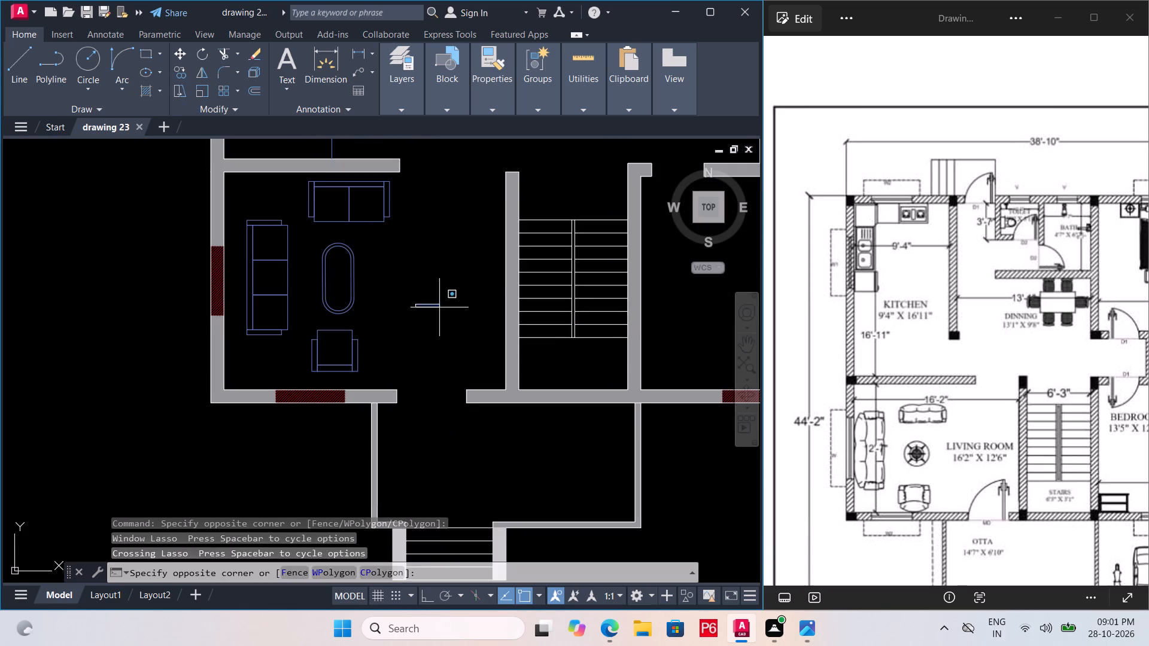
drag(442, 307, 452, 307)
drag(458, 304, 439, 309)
Copy the living room's main door from the labelled plan into the matching front wall opening of the furnished plan, and save.
scroll(415, 307, down, 2)
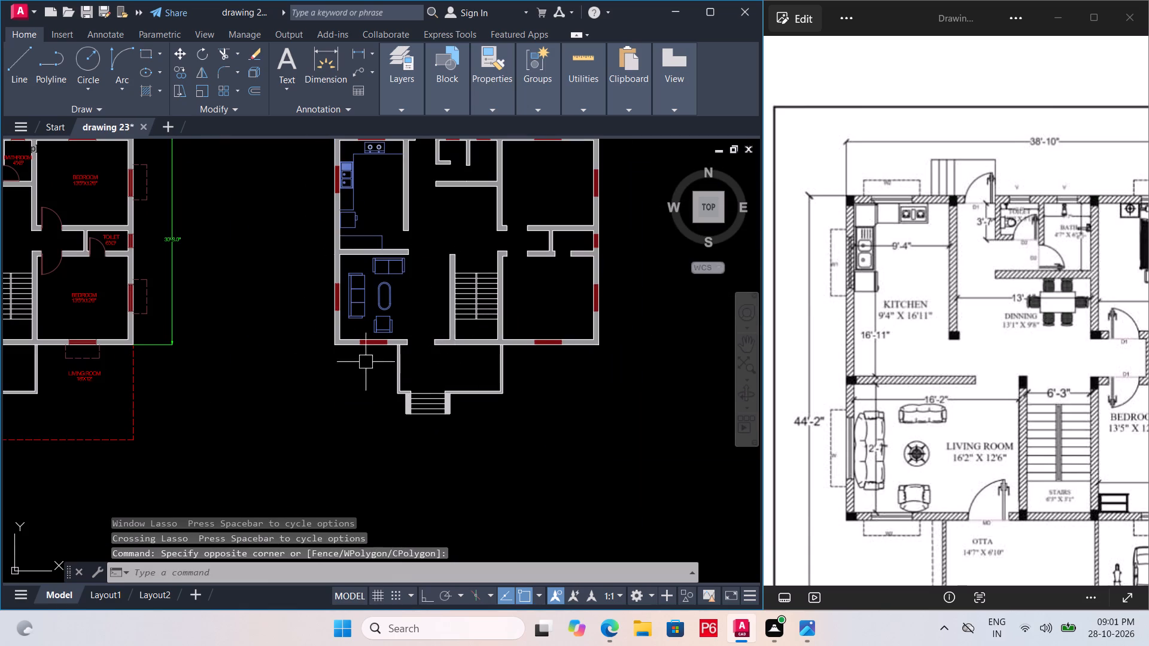
scroll(279, 363, down, 1)
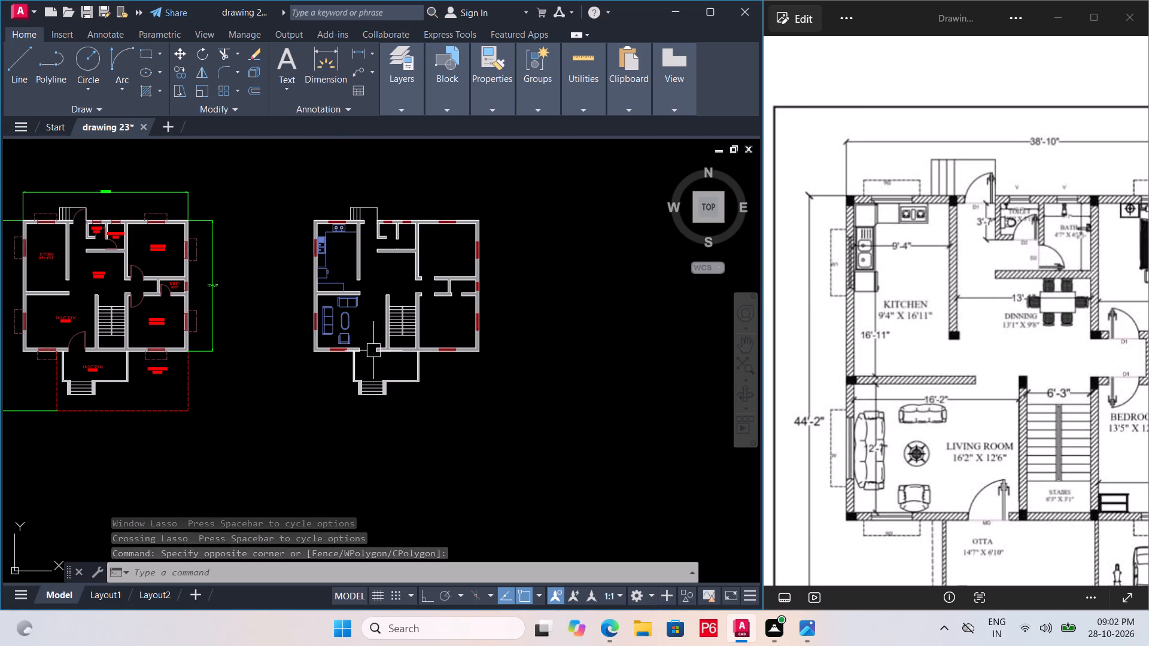
scroll(68, 356, up, 3)
click(131, 301)
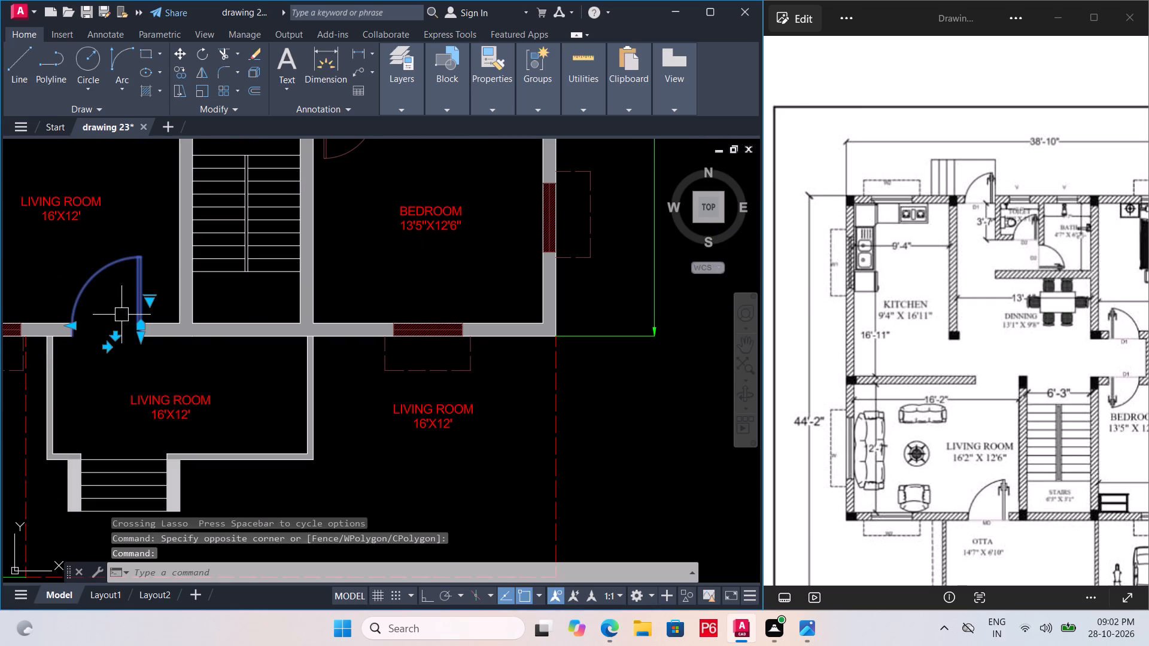
text(CO)
key(space)
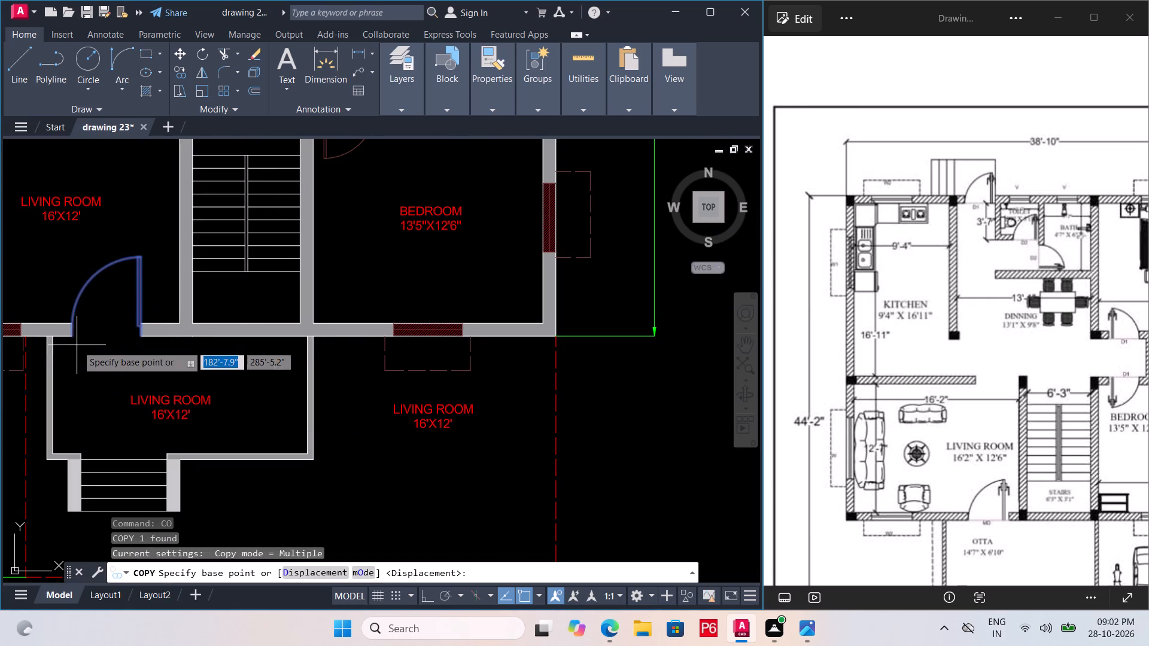
click(68, 337)
scroll(138, 371, down, 3)
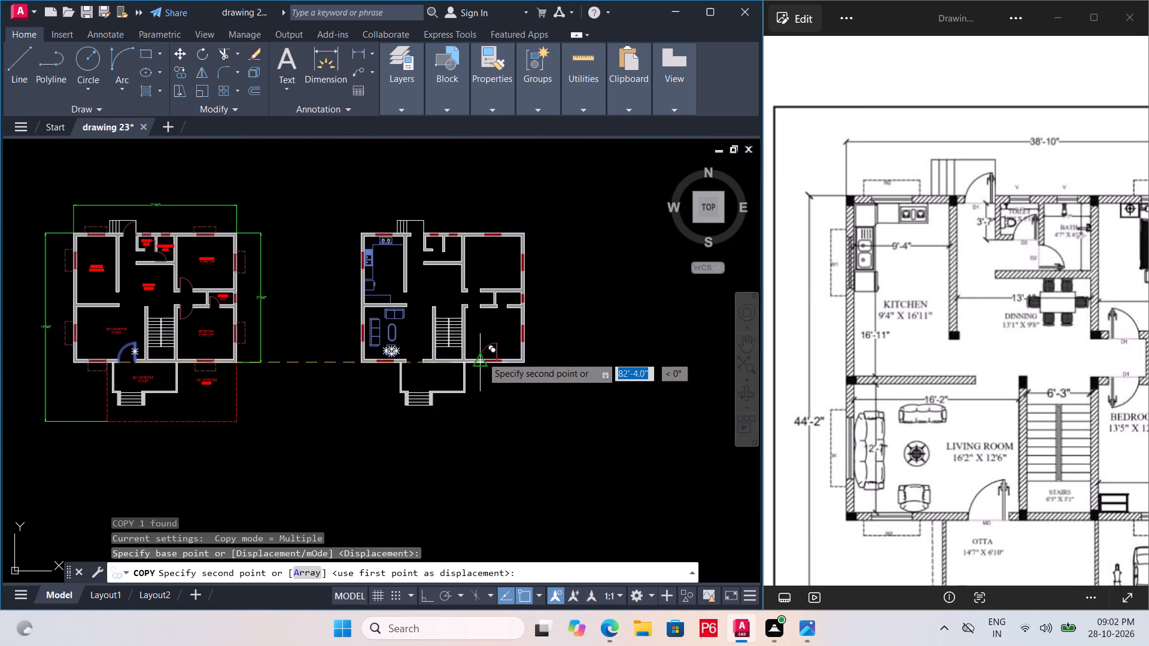
scroll(408, 354, up, 4)
click(391, 407)
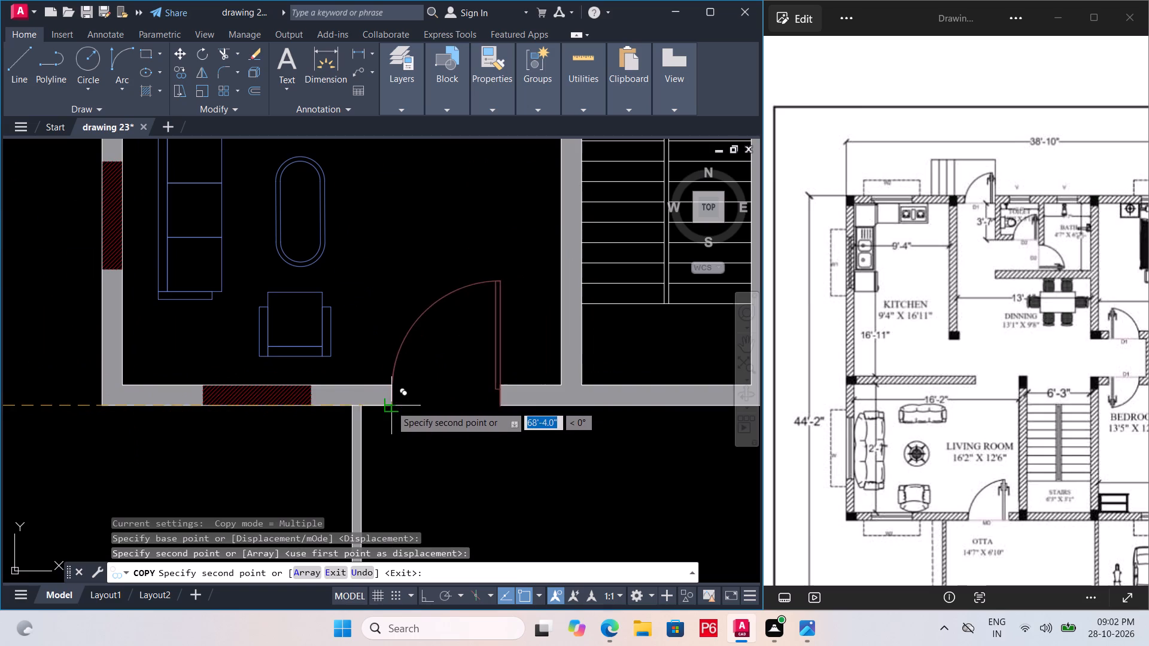
scroll(403, 403, down, 2)
key(ctrl+s)
key(ctrl+s)
key(ctrl+s)
key(ctrl+s)
key(ctrl+s)
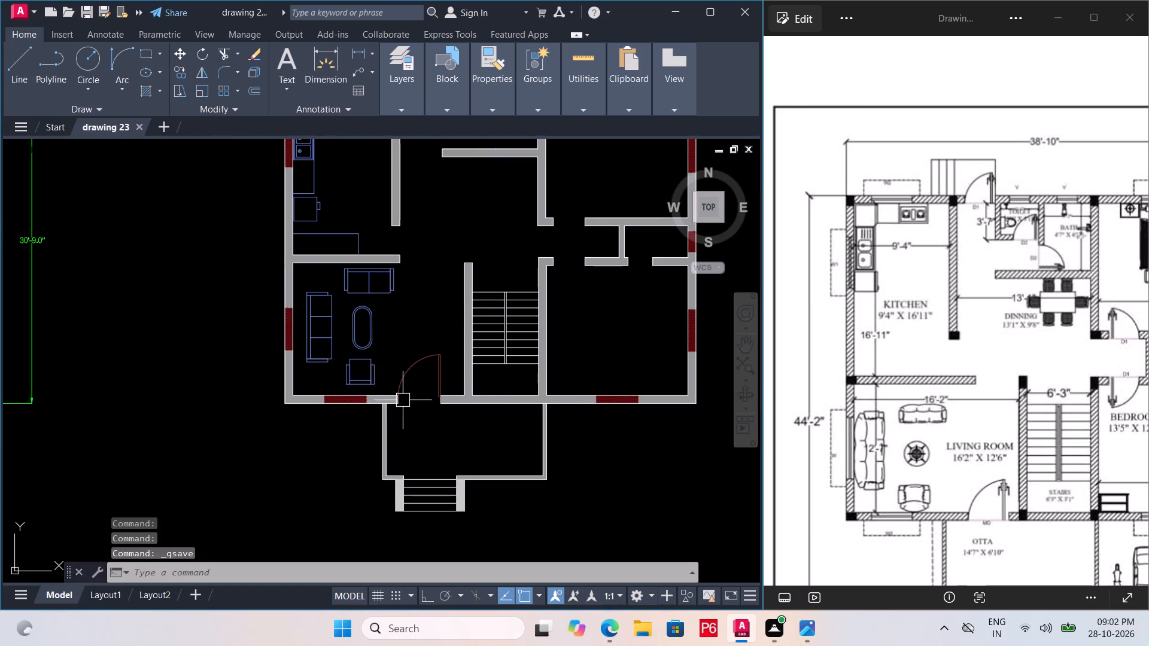
Select the back entrance door beside the toilet in the labelled plan.
scroll(444, 408, down, 1)
scroll(420, 360, down, 1)
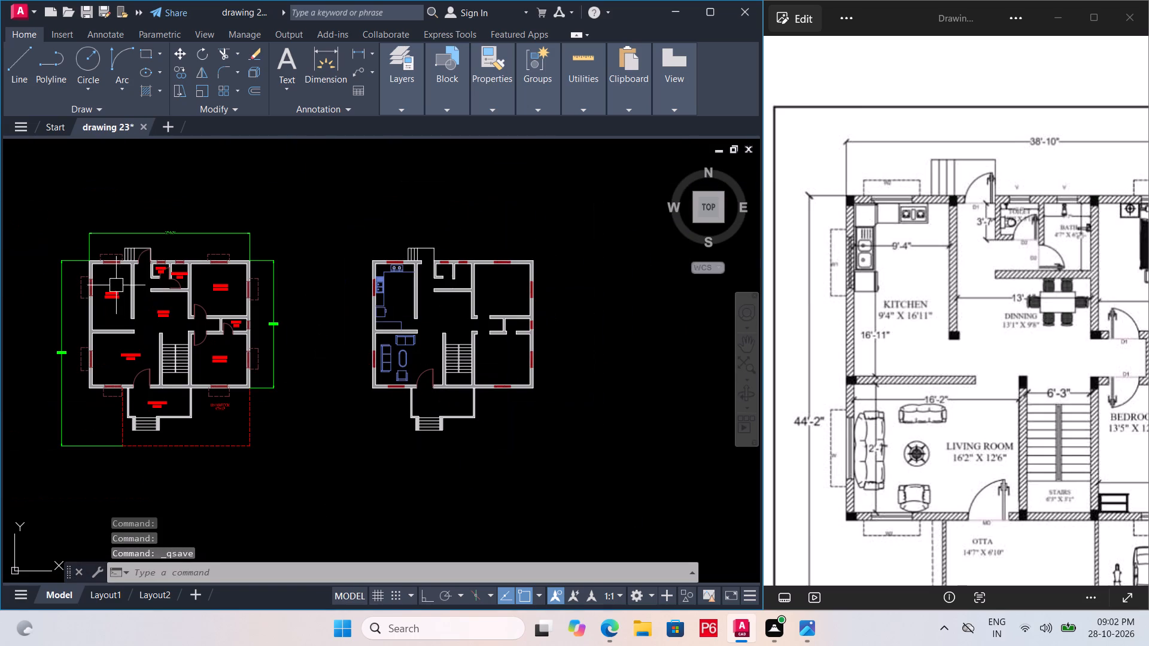
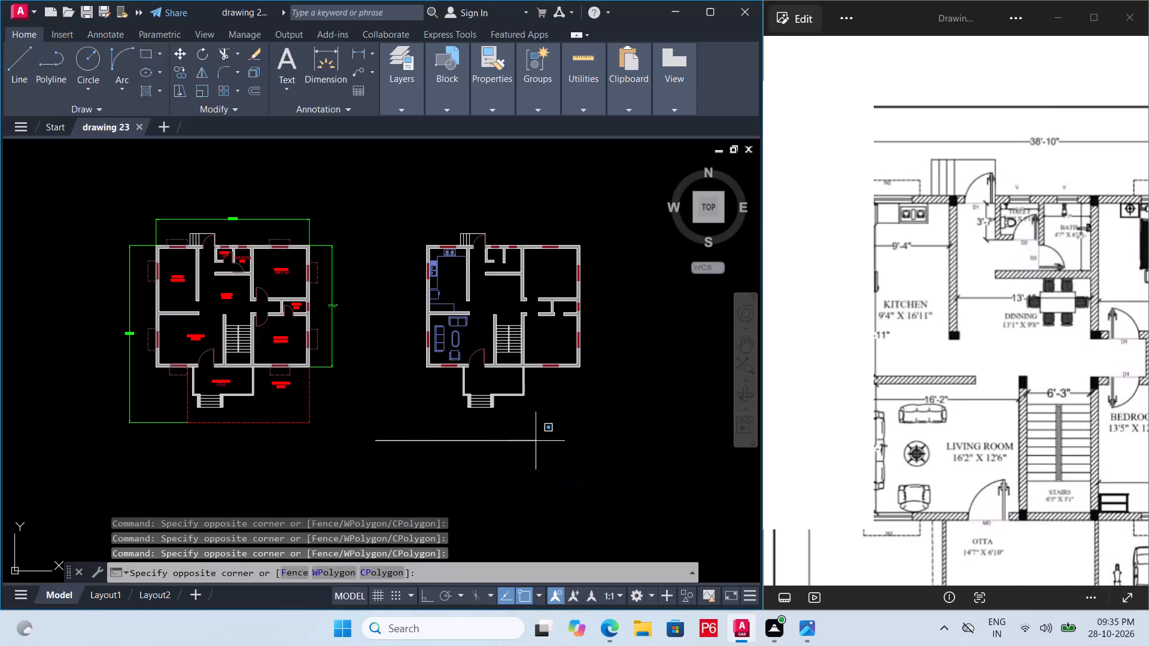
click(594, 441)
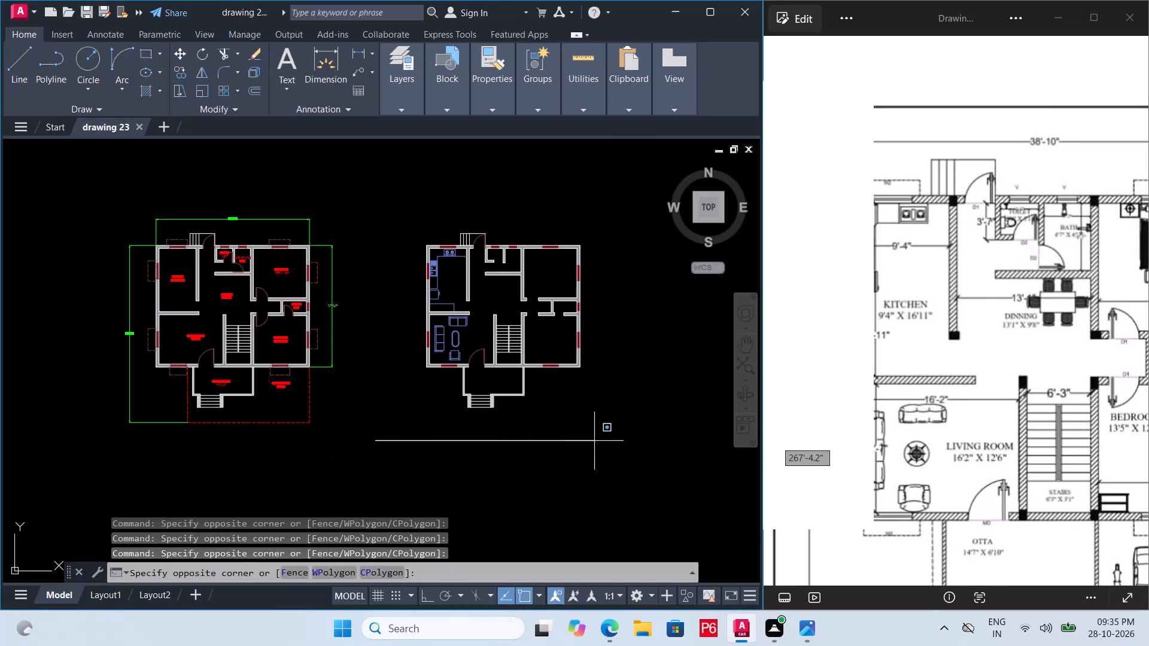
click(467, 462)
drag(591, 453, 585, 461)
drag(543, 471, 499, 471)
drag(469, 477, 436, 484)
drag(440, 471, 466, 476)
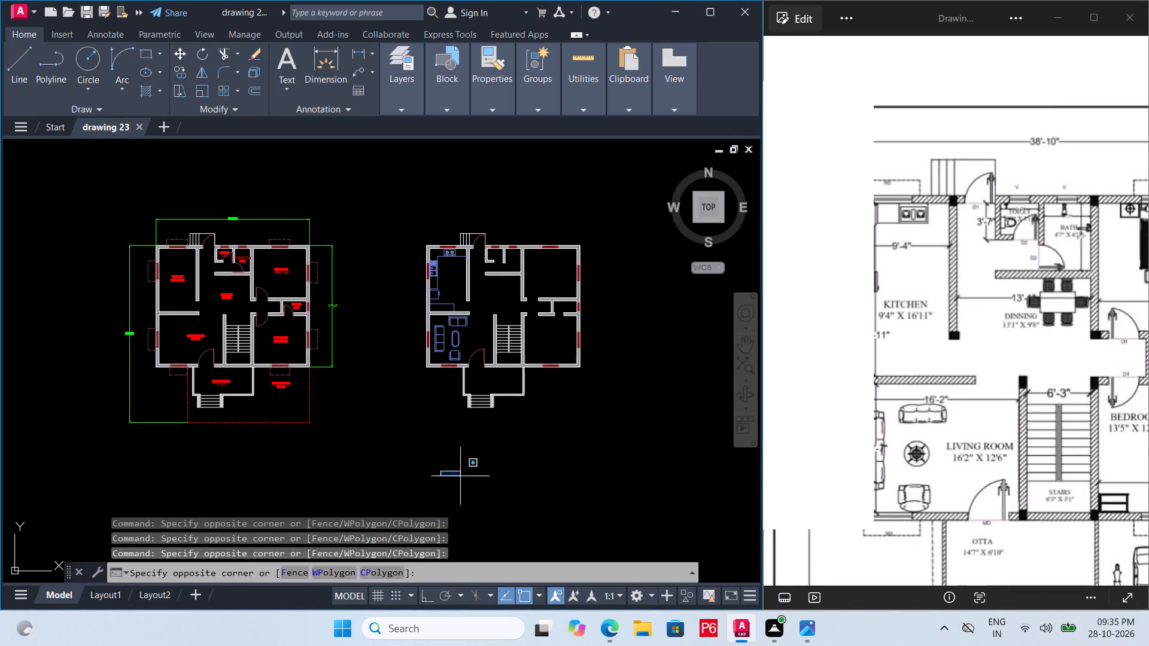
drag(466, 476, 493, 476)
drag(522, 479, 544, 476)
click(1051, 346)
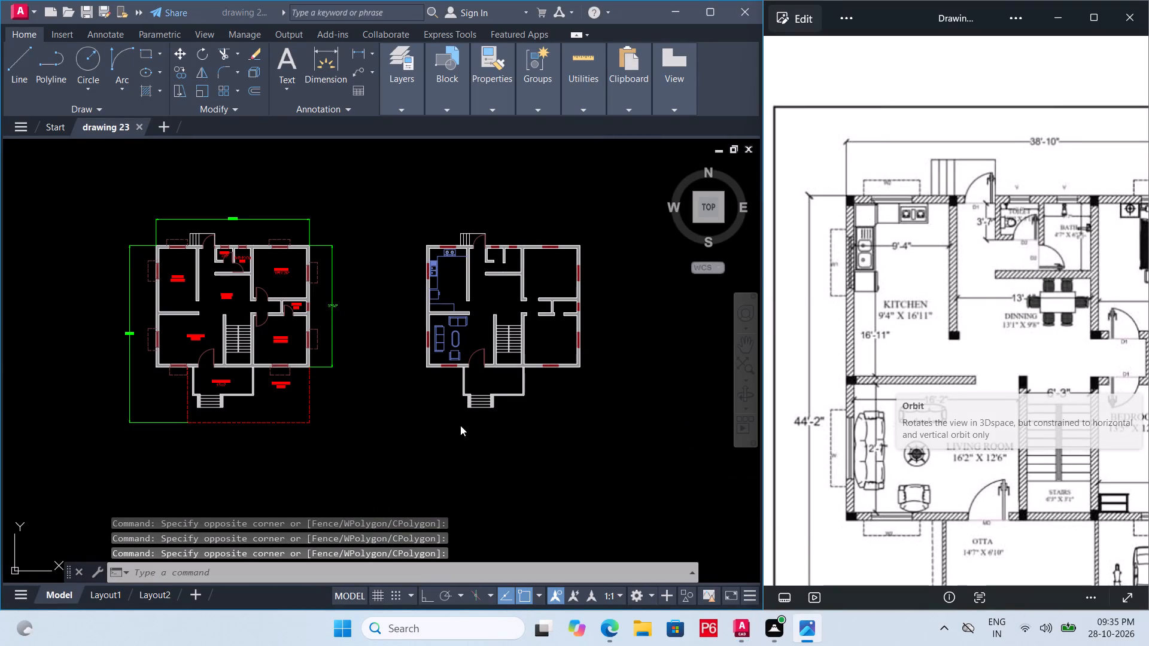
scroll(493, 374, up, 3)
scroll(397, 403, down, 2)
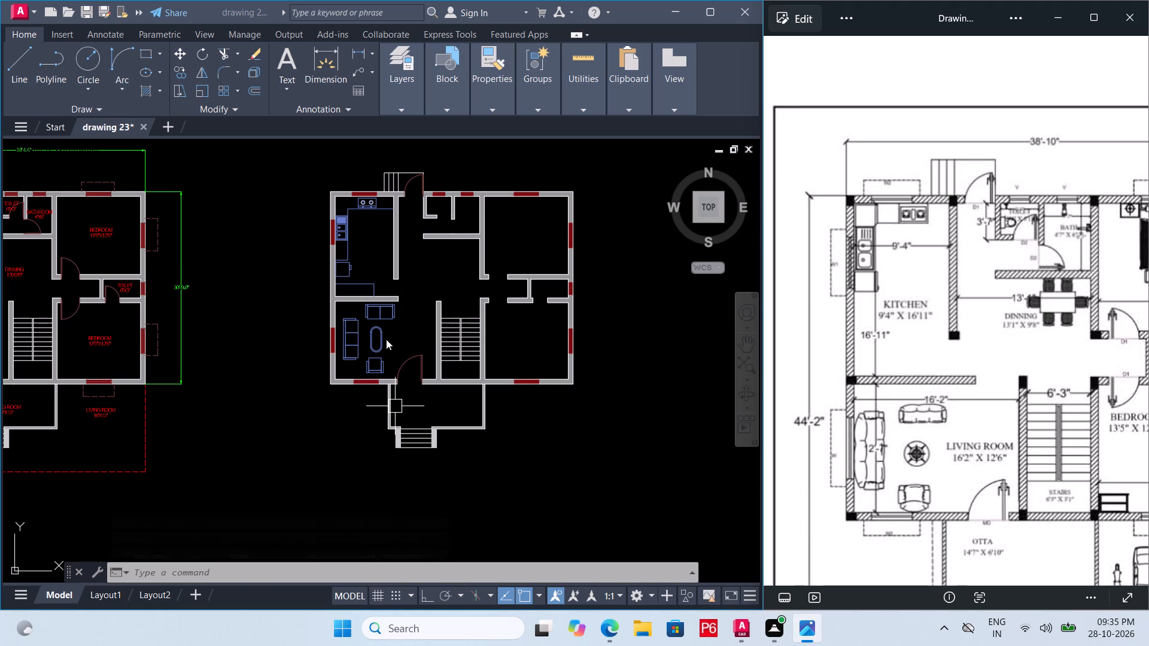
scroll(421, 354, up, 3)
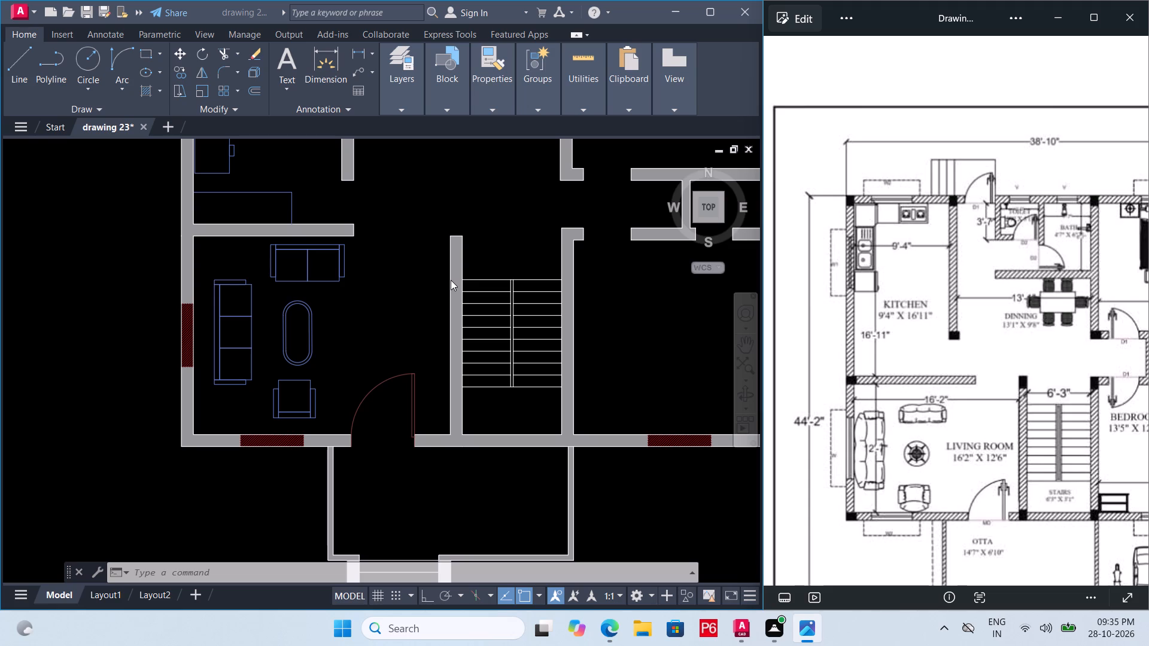
Delete the armchair block below the oval centre table in the furnished plan's living room.
key(space)
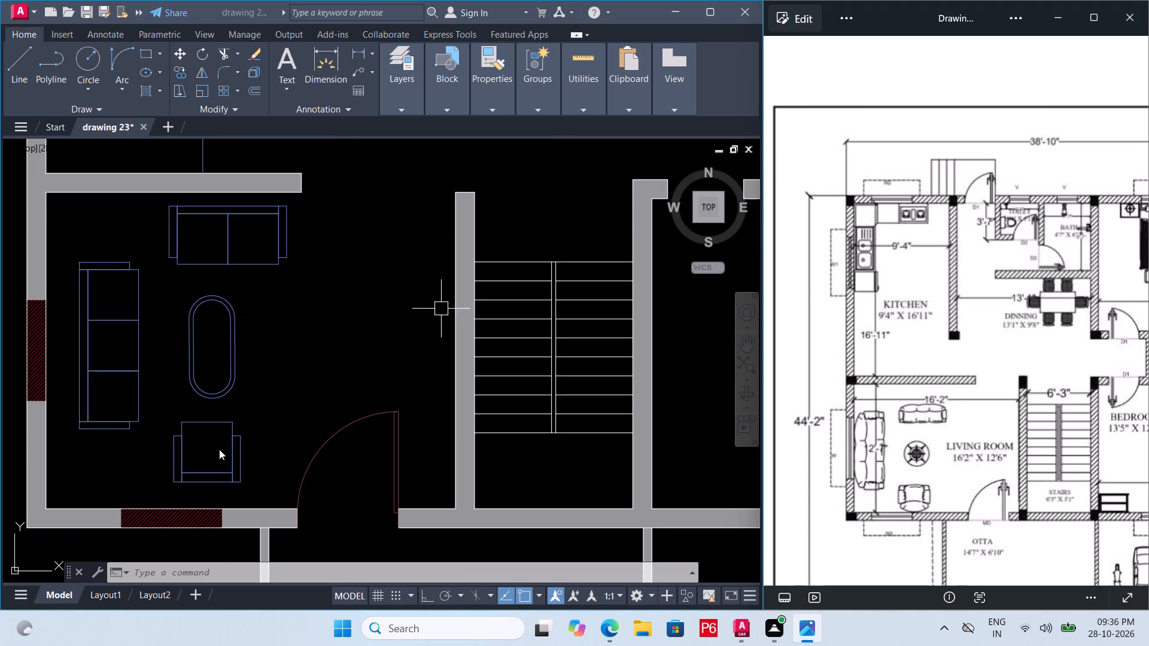
click(236, 447)
key(Escape)
click(235, 447)
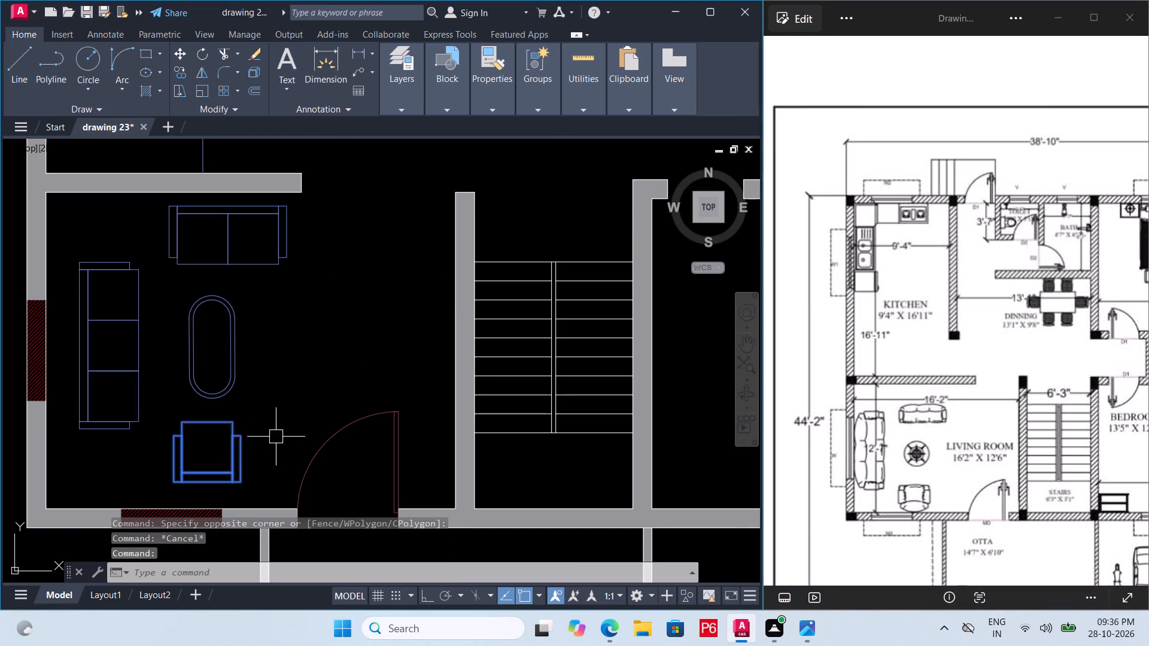
key(Delete)
Draw a thin rectangle about 4'-5" by 2.6" below the centre table near the front wall, and save.
scroll(224, 434, down, 1)
scroll(194, 473, up, 1)
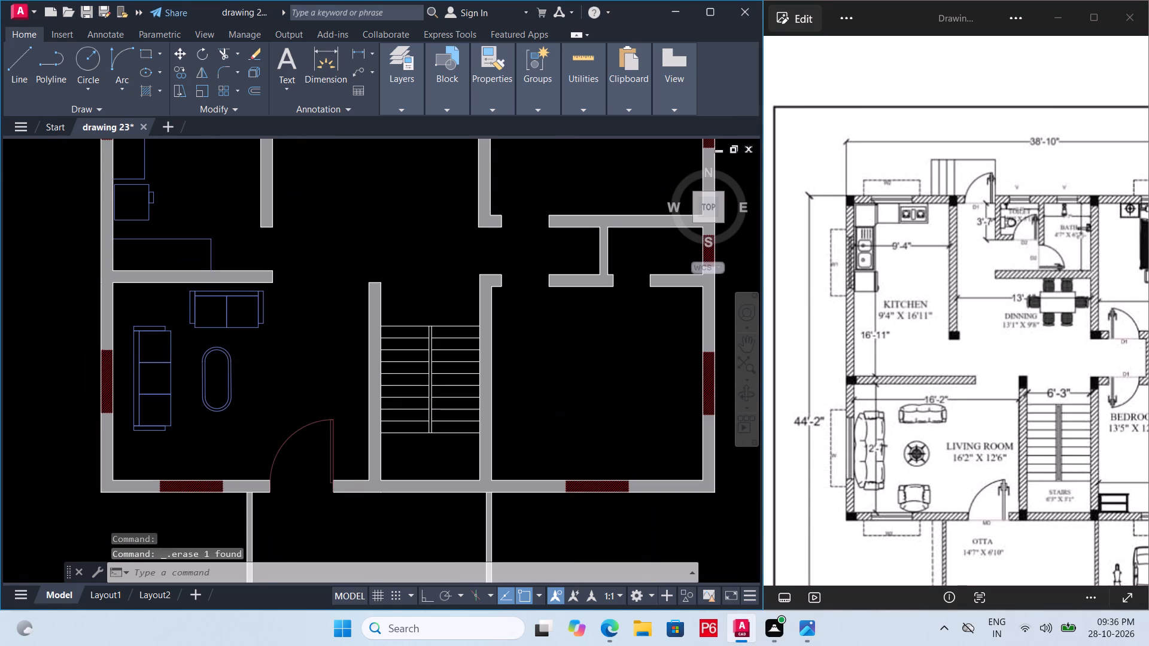
scroll(194, 473, up, 2)
scroll(237, 436, down, 2)
key(t)
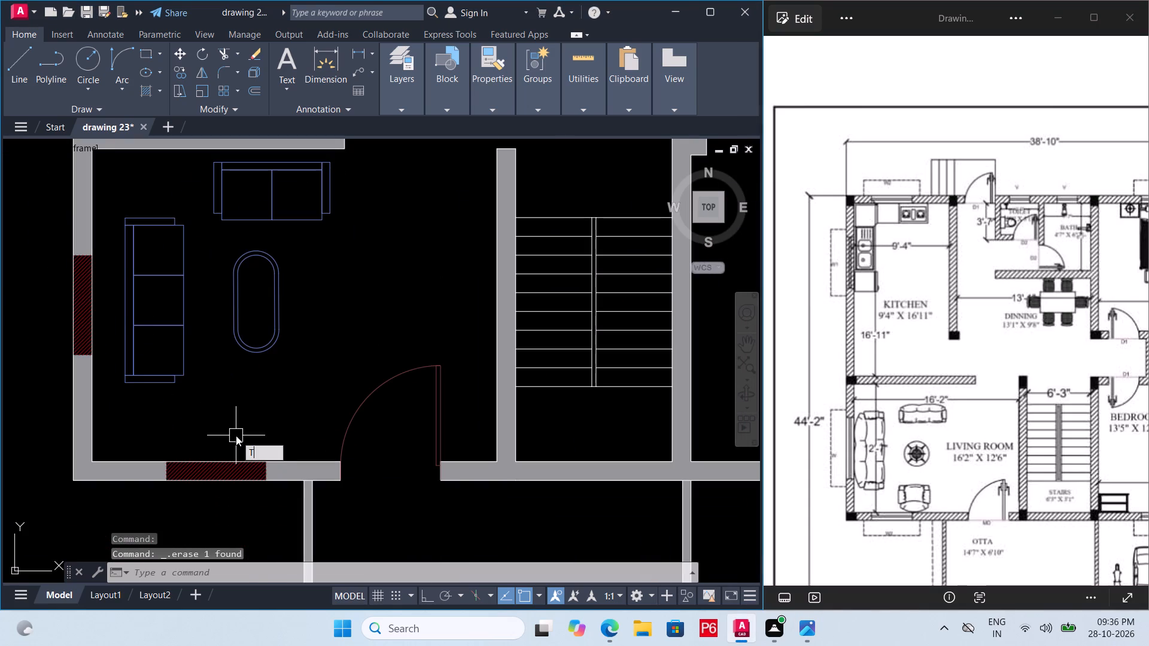
key(Escape)
text(REC)
key(space)
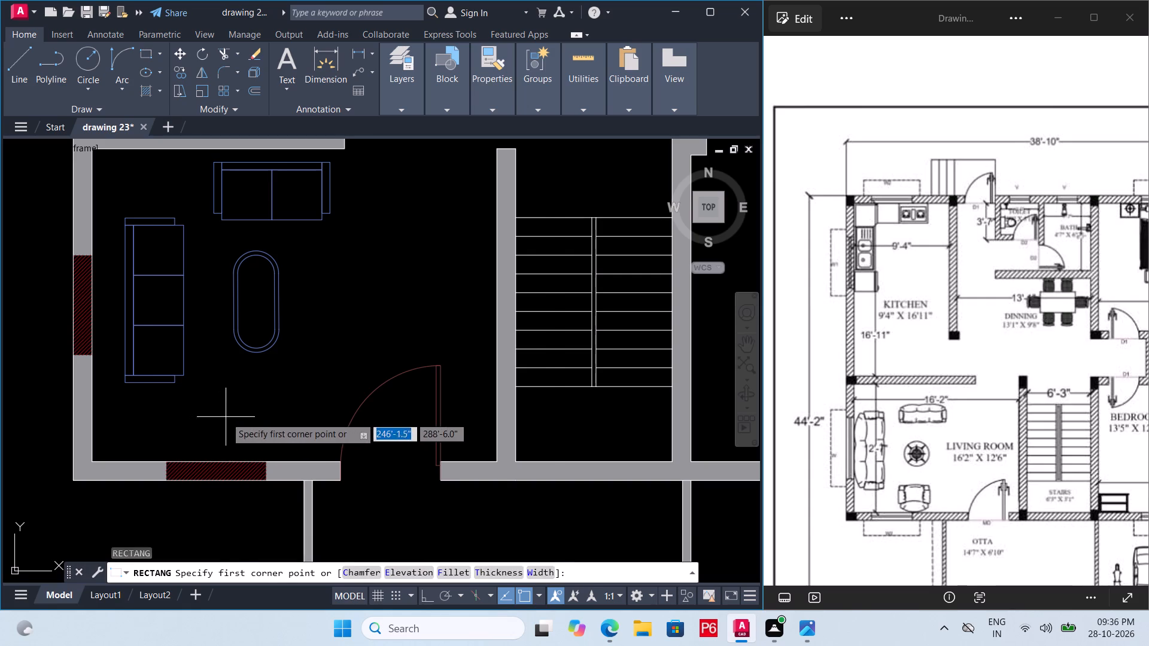
drag(226, 417, 233, 417)
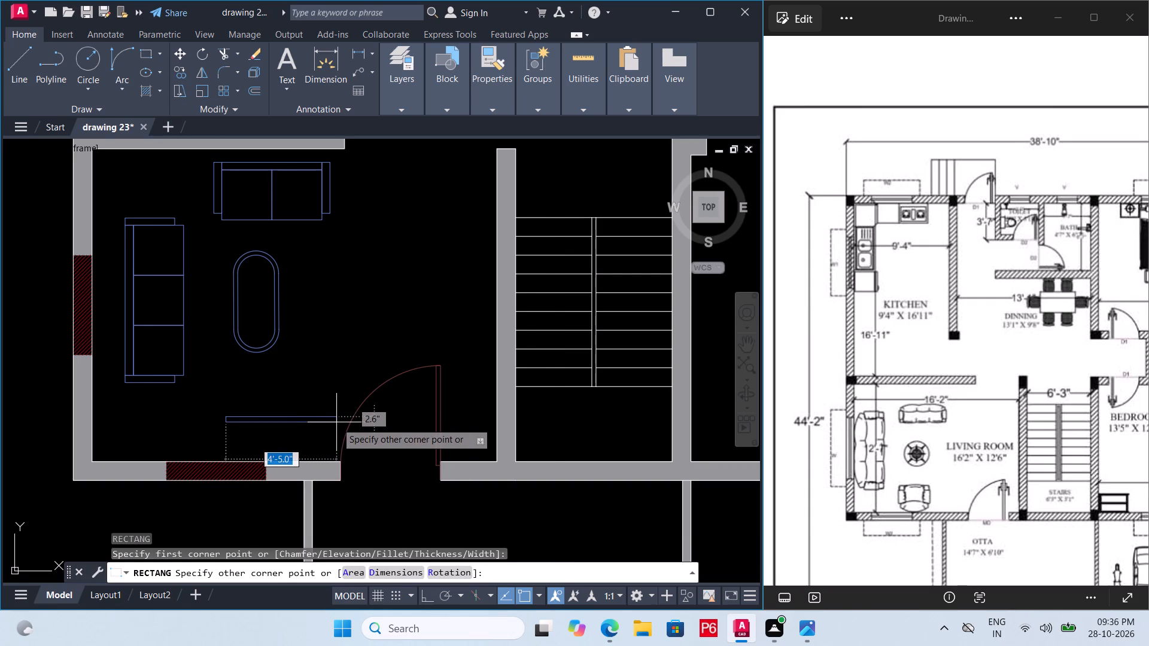
click(338, 422)
key(Escape)
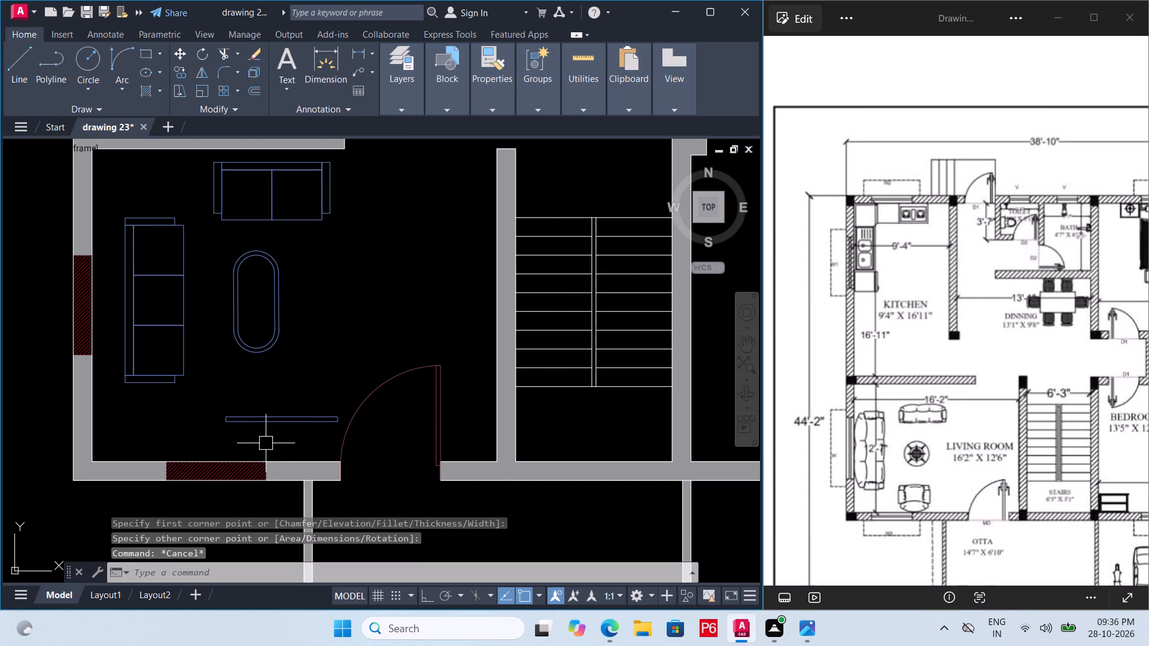
key(ctrl+s)
key(ctrl+s)
key(ctrl+s)
key(ctrl+s)
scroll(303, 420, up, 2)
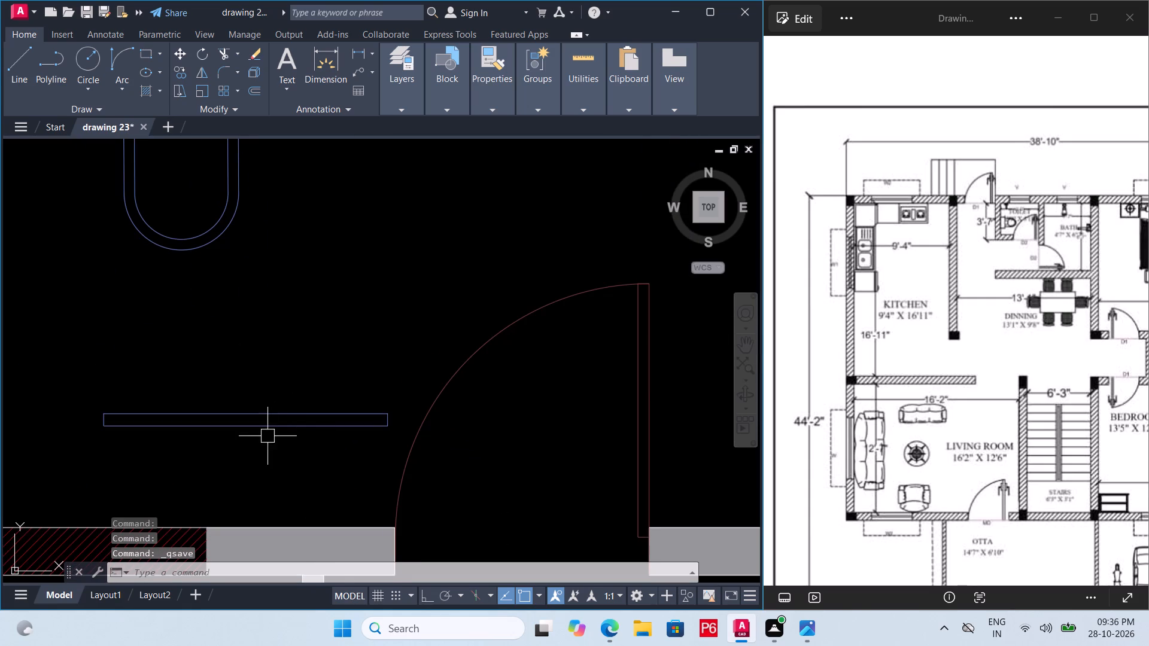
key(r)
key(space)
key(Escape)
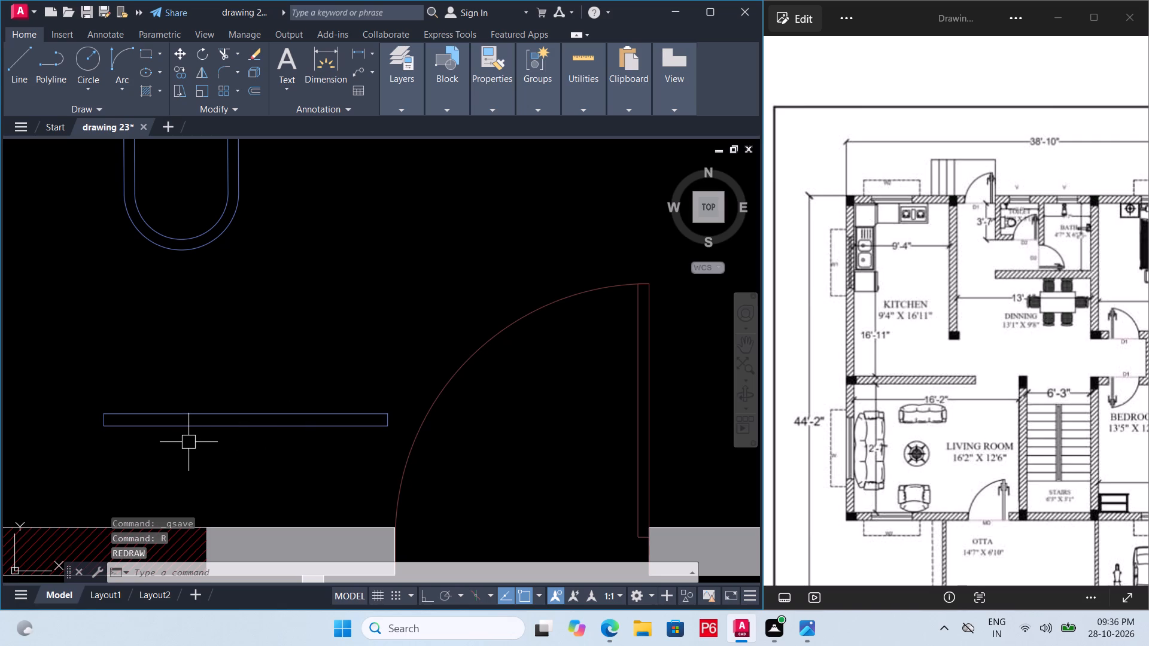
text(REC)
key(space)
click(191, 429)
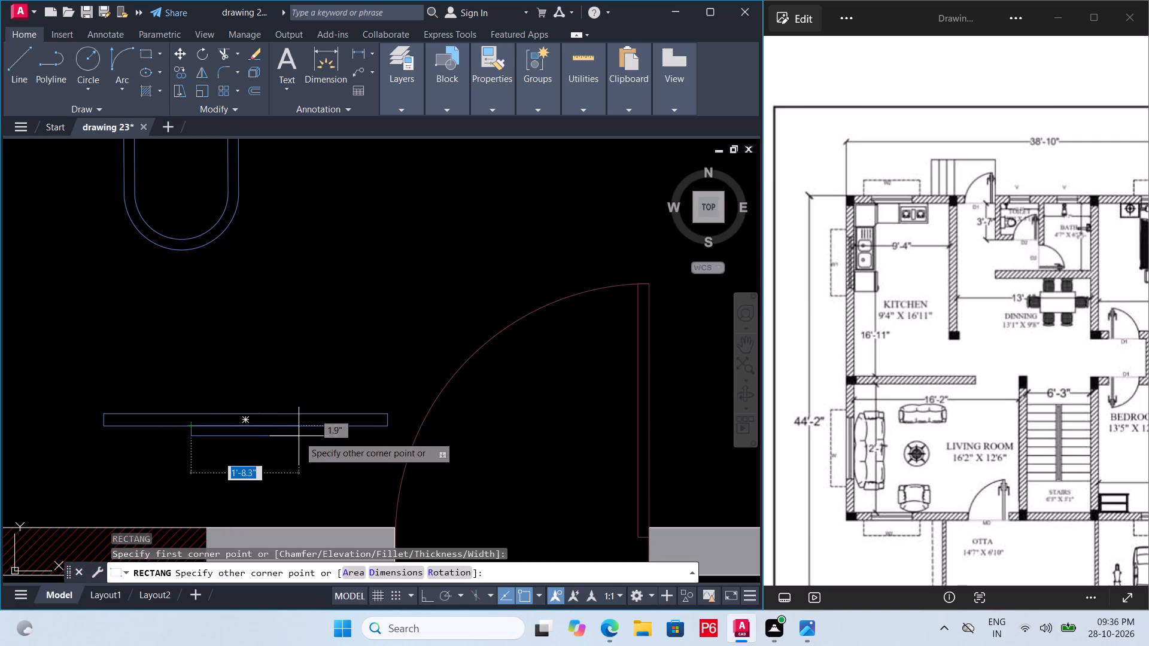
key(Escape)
Draw a smaller rectangle about 2'-4" by 1.7" centred against the long rectangle's lower edge, and save.
text(REC)
key(space)
click(172, 429)
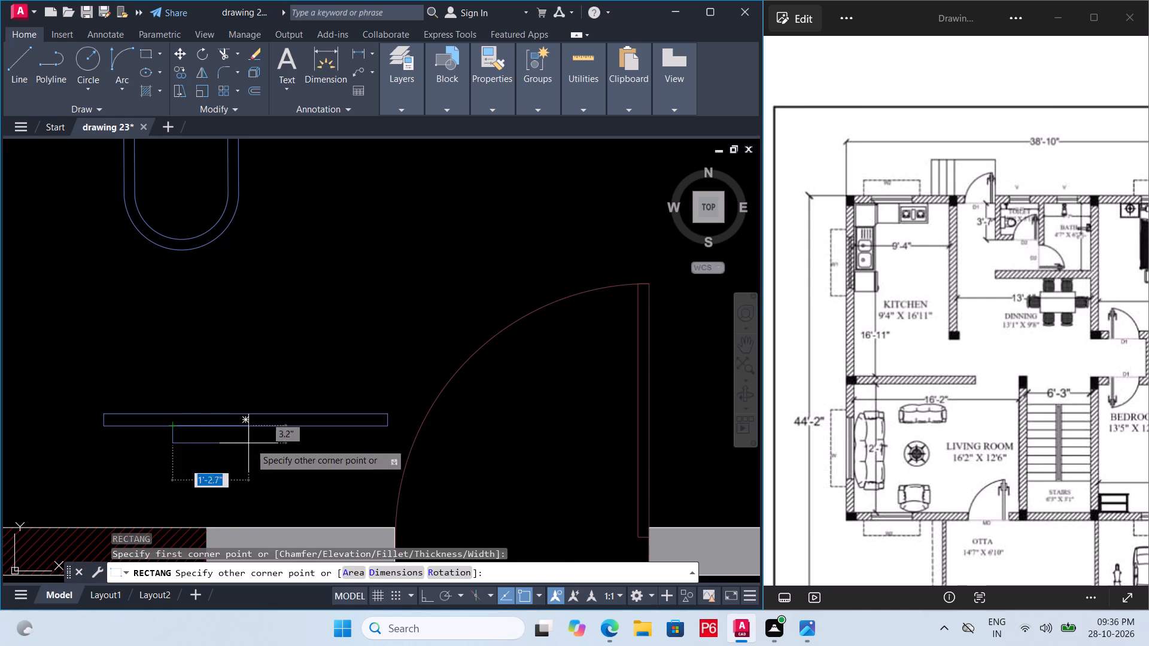
click(320, 435)
key(ctrl+s)
key(ctrl+s)
key(ctrl+s)
key(ctrl+s)
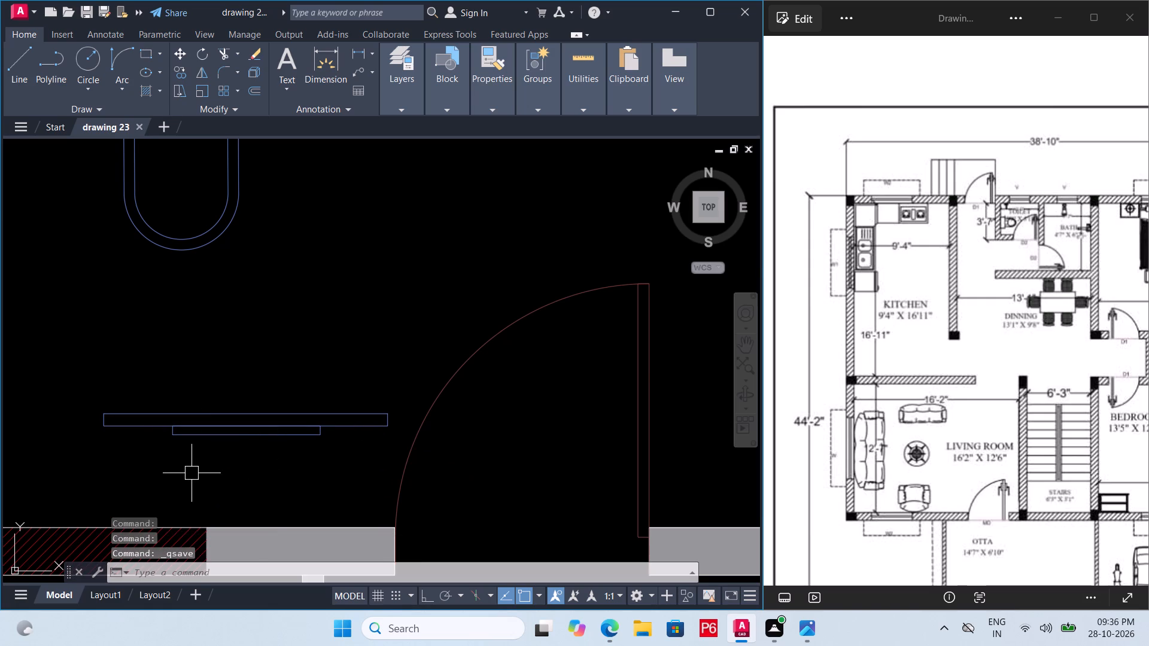
Make a block named TV from the two thin rectangles below the centre table.
scroll(188, 470, down, 2)
click(236, 437)
click(208, 461)
right_click(208, 461)
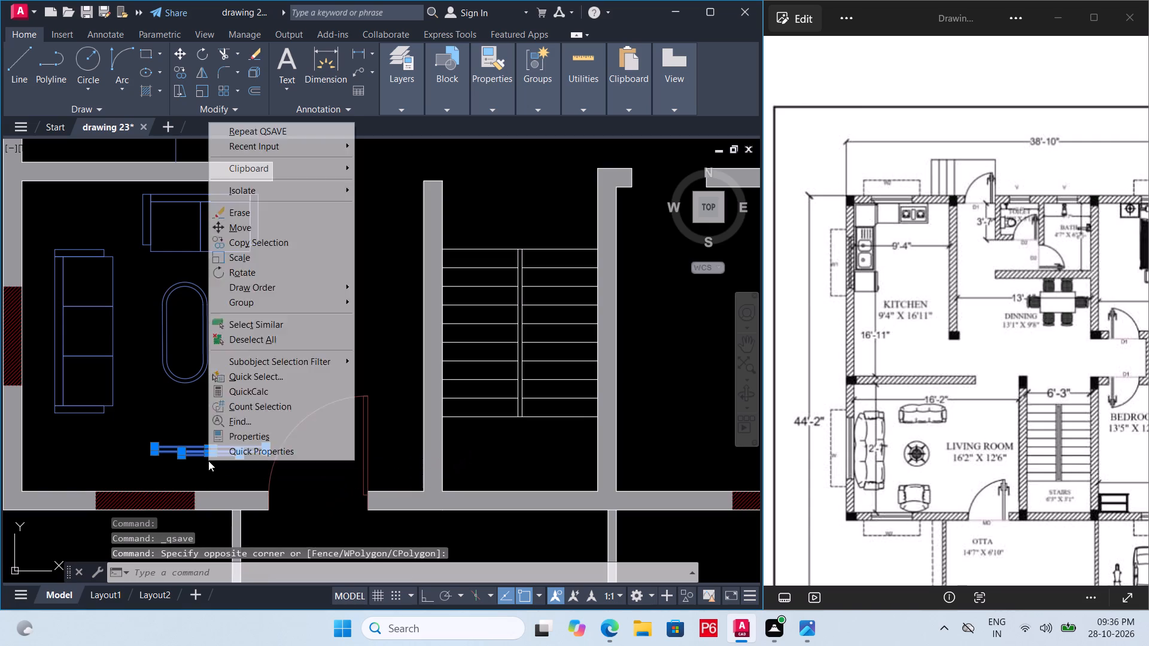
click(141, 403)
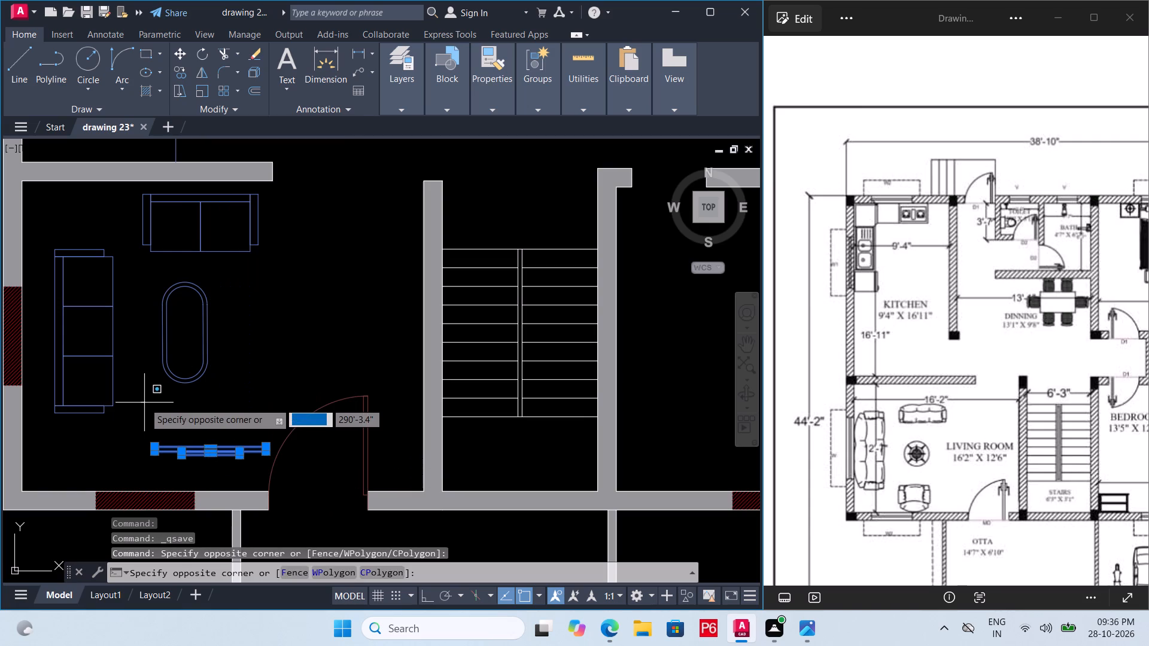
click(171, 419)
text(B)
key(space)
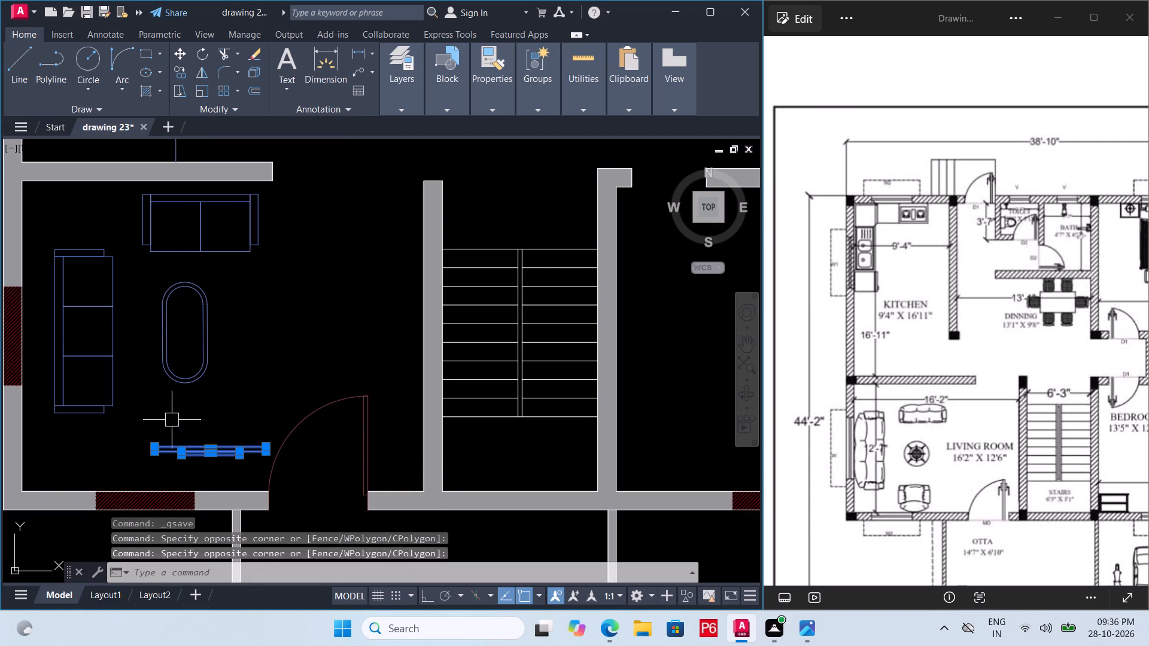
text(TV)
click(630, 433)
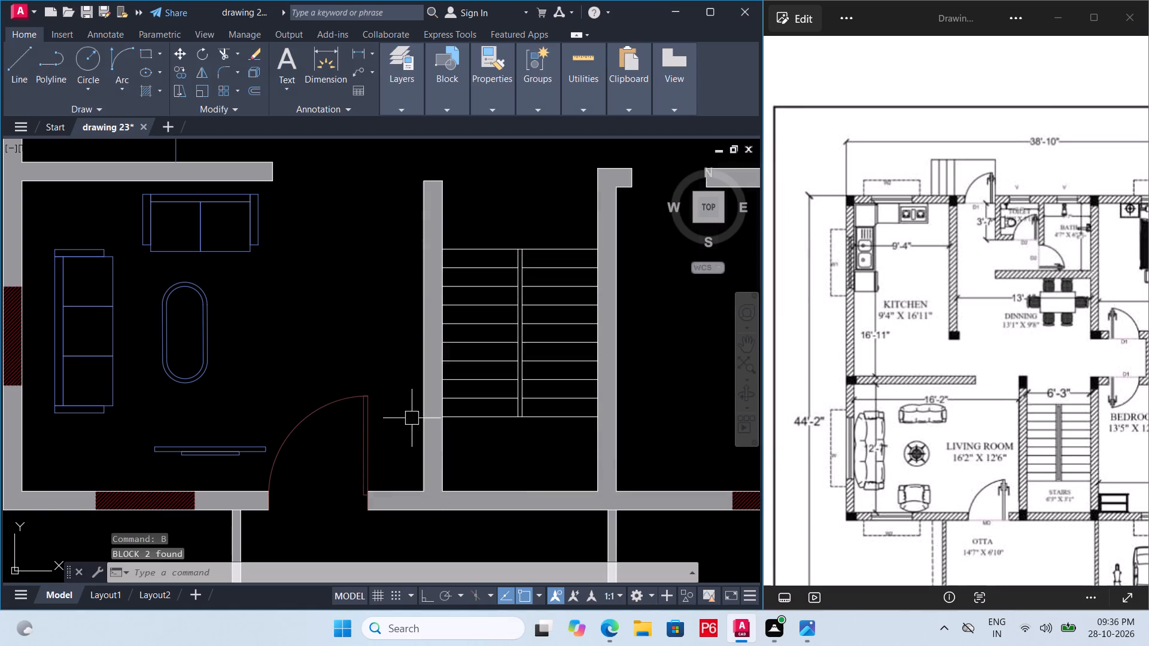
Move the TV block by its back edge's midpoint onto the front wall's inner face beside the main door, and save.
click(196, 454)
scroll(204, 468, up, 5)
scroll(248, 388, down, 2)
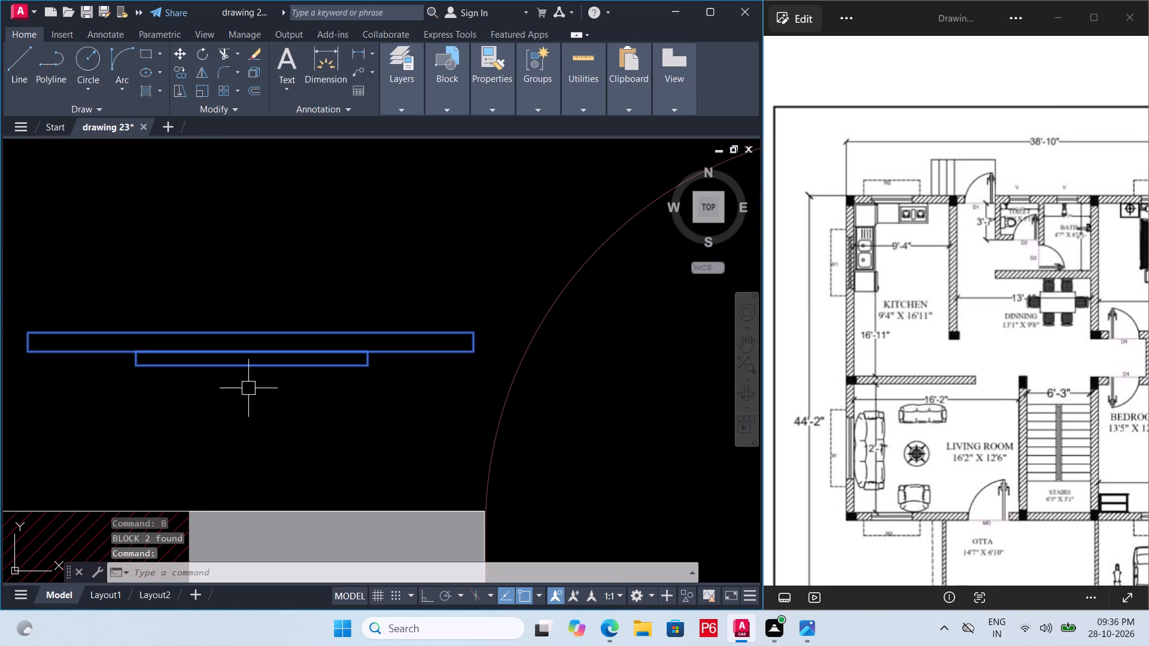
key(m)
key(space)
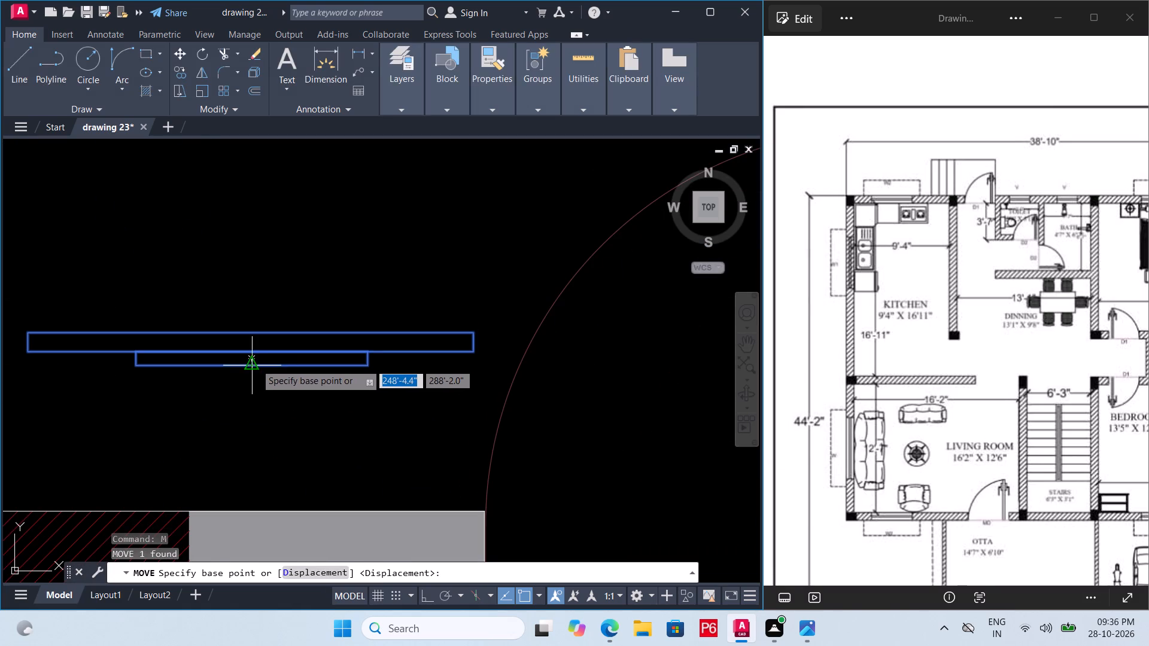
click(256, 364)
scroll(248, 352, down, 4)
scroll(233, 367, up, 2)
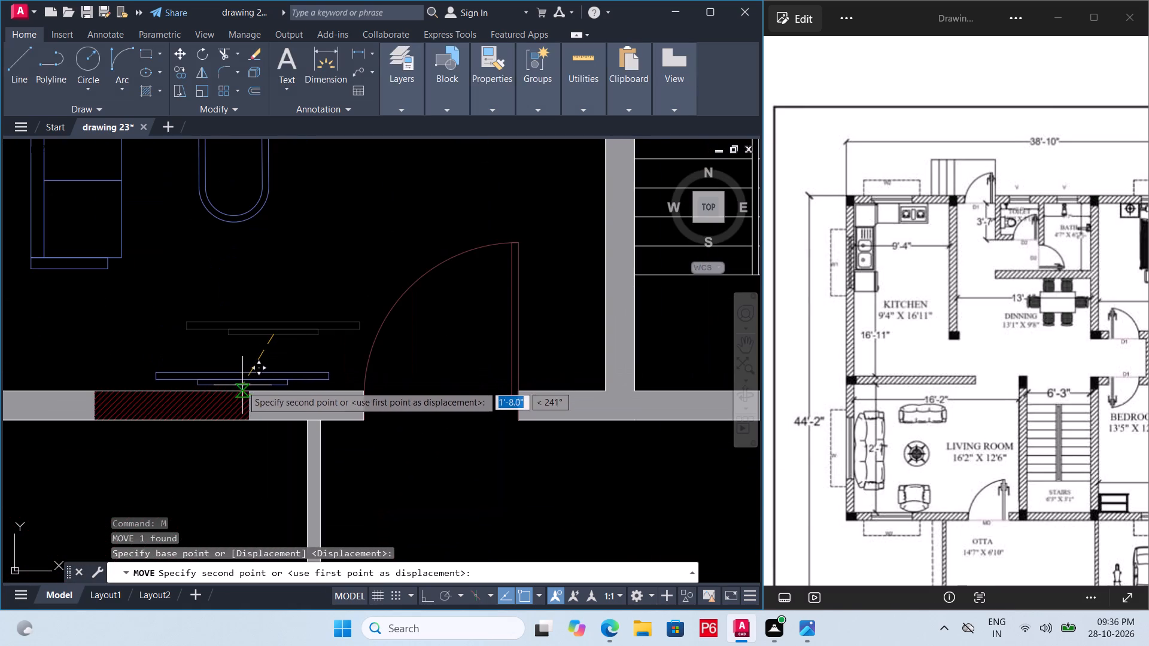
click(241, 391)
scroll(287, 346, down, 2)
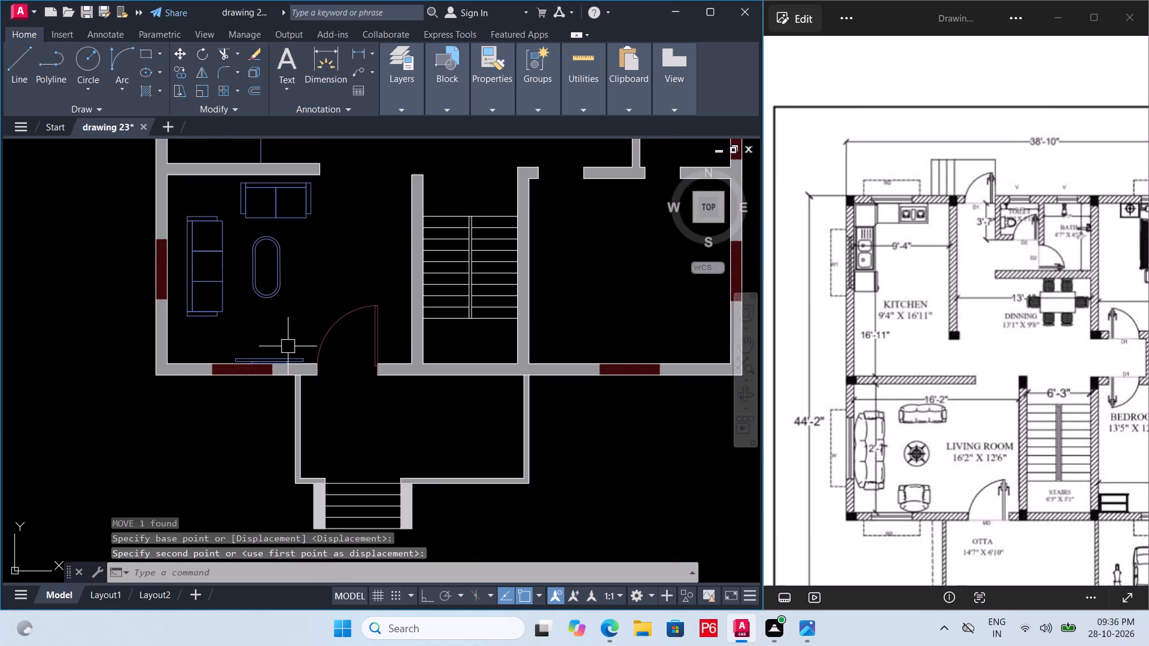
key(ctrl+s)
key(ctrl+s)
key(ctrl+s)
key(ctrl+s)
key(ctrl+s)
key(ctrl+s)
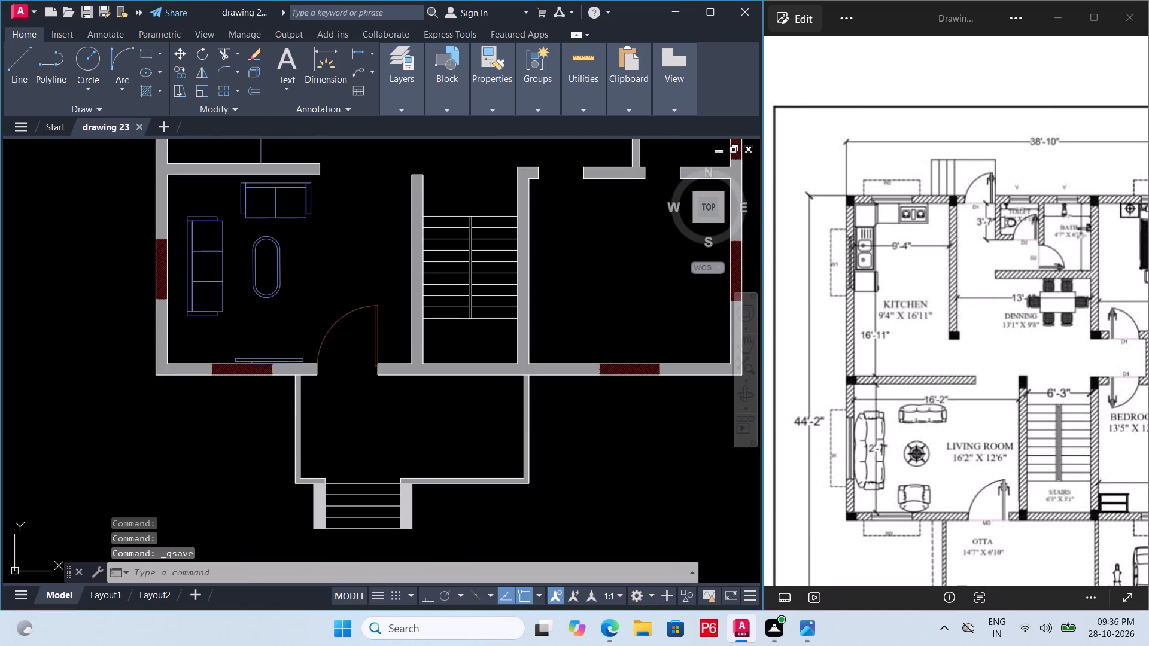
key(ctrl+s)
key(ctrl+s)
key(ctrl+s)
Examine the bedrooms, toilet and porch in the reference ground floor plan against the furnished plan.
scroll(200, 406, down, 2)
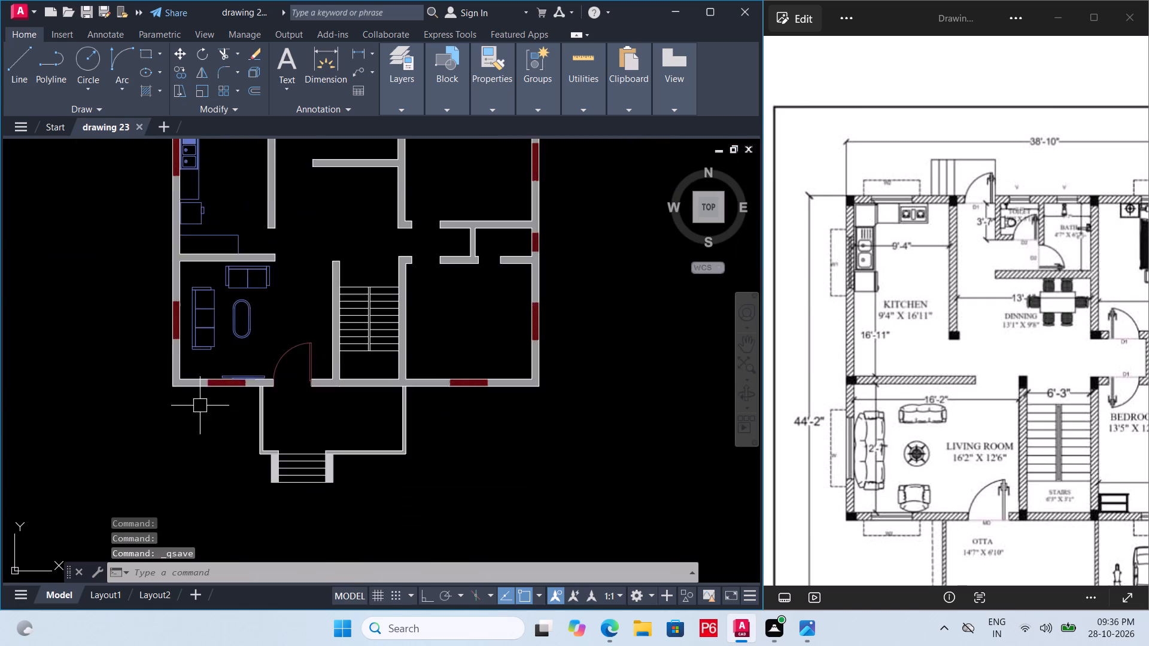
scroll(1042, 348, down, 5)
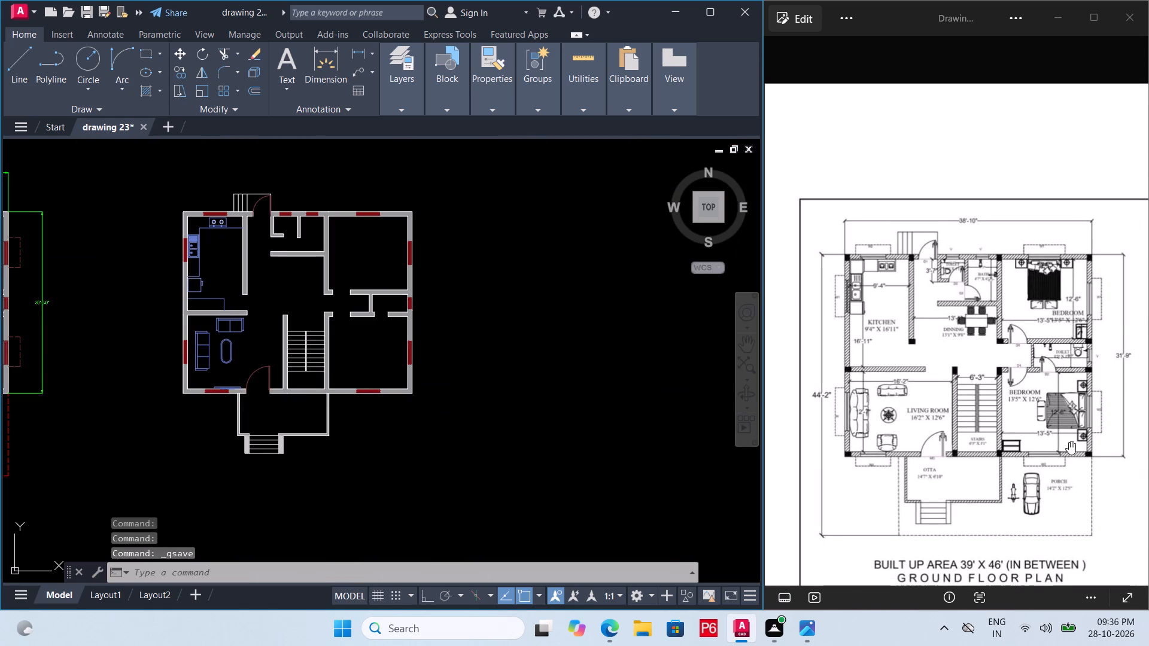
scroll(1115, 442, up, 9)
scroll(1051, 415, up, 4)
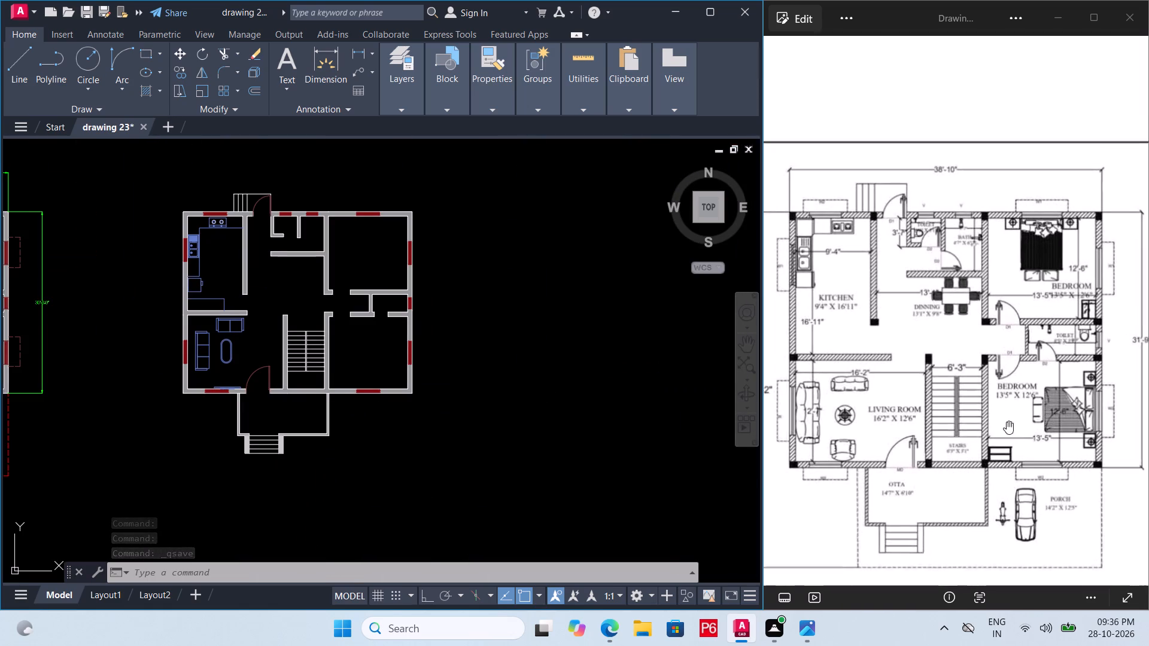
scroll(1097, 425, up, 6)
scroll(907, 424, down, 3)
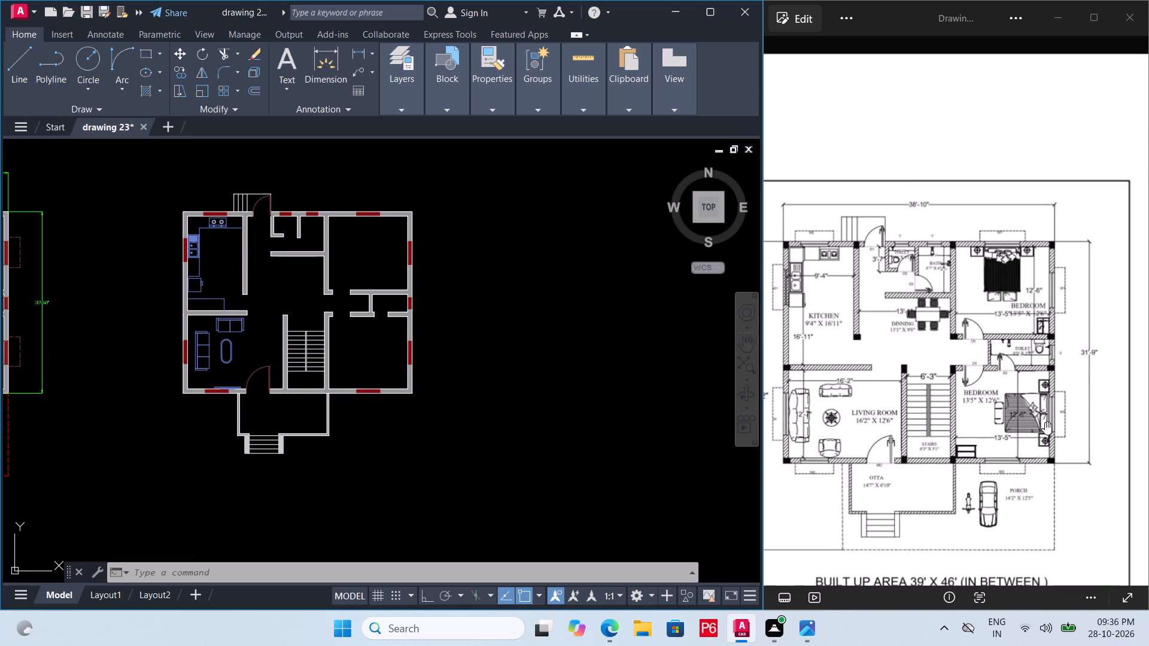
scroll(1045, 422, up, 6)
scroll(1014, 363, down, 3)
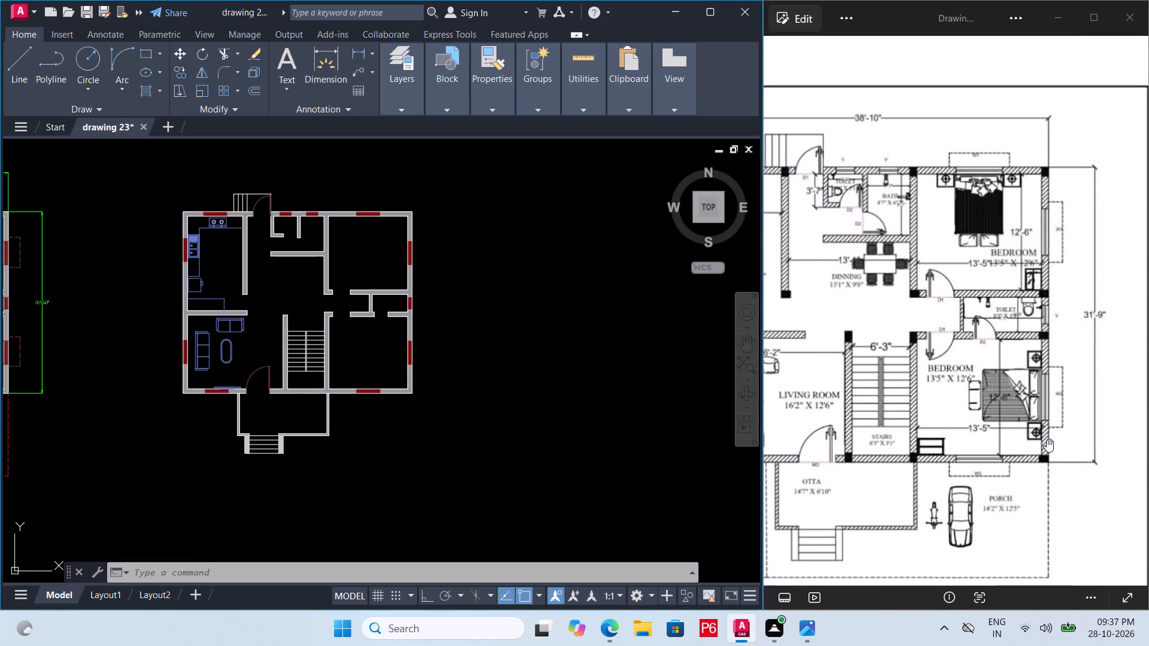
scroll(1047, 439, up, 5)
scroll(361, 364, up, 4)
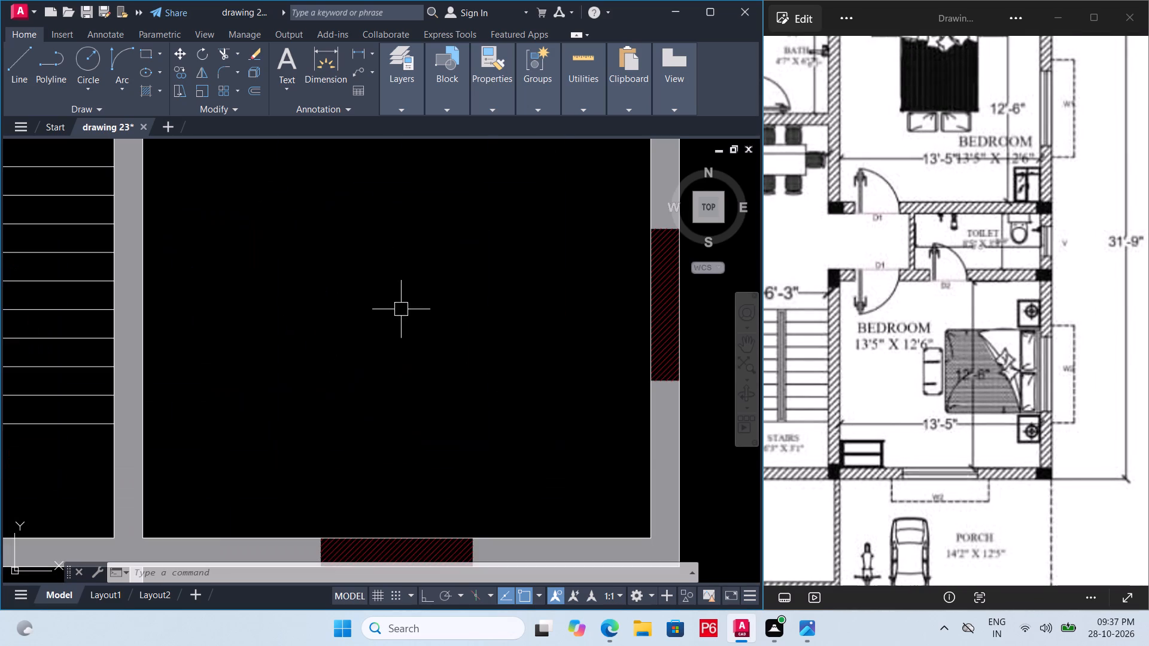
Insert the Vehicles - Imperial sample block in the porch area beside the front steps of the furnished plan.
scroll(371, 330, down, 4)
text(TP)
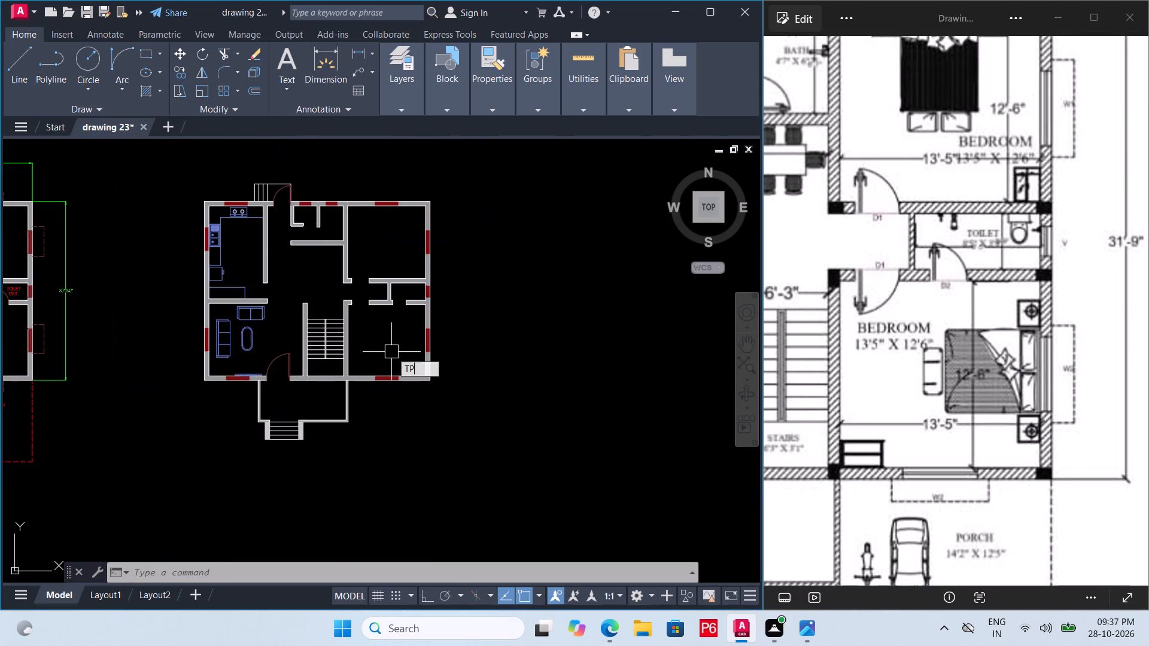
key(space)
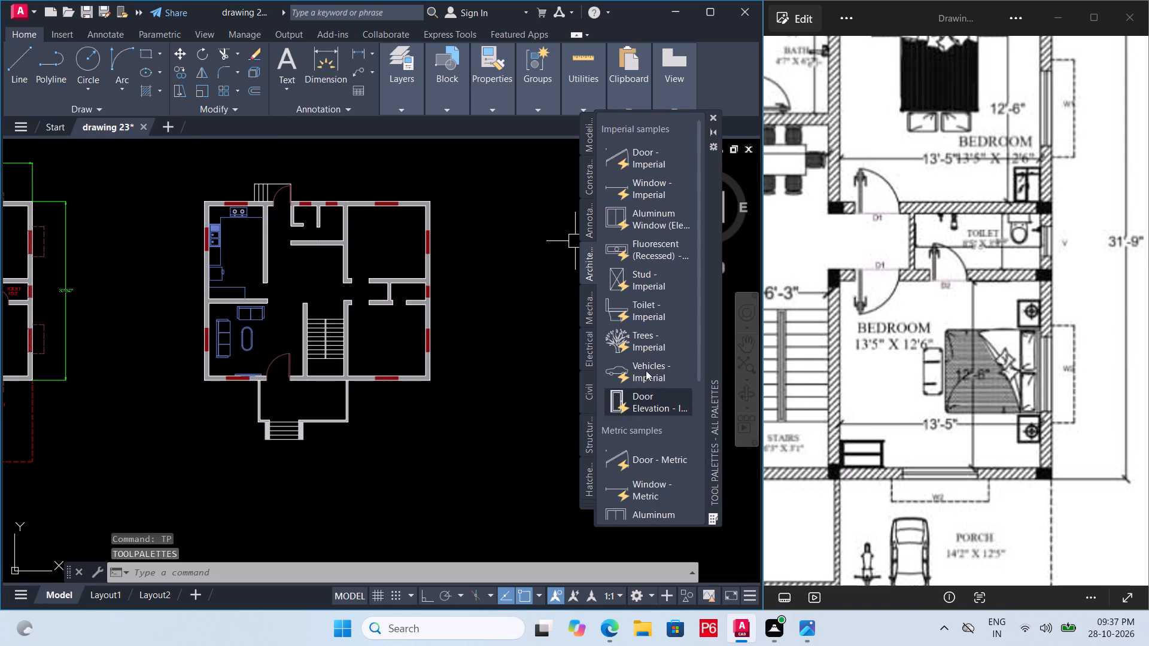
click(646, 370)
double_click(387, 439)
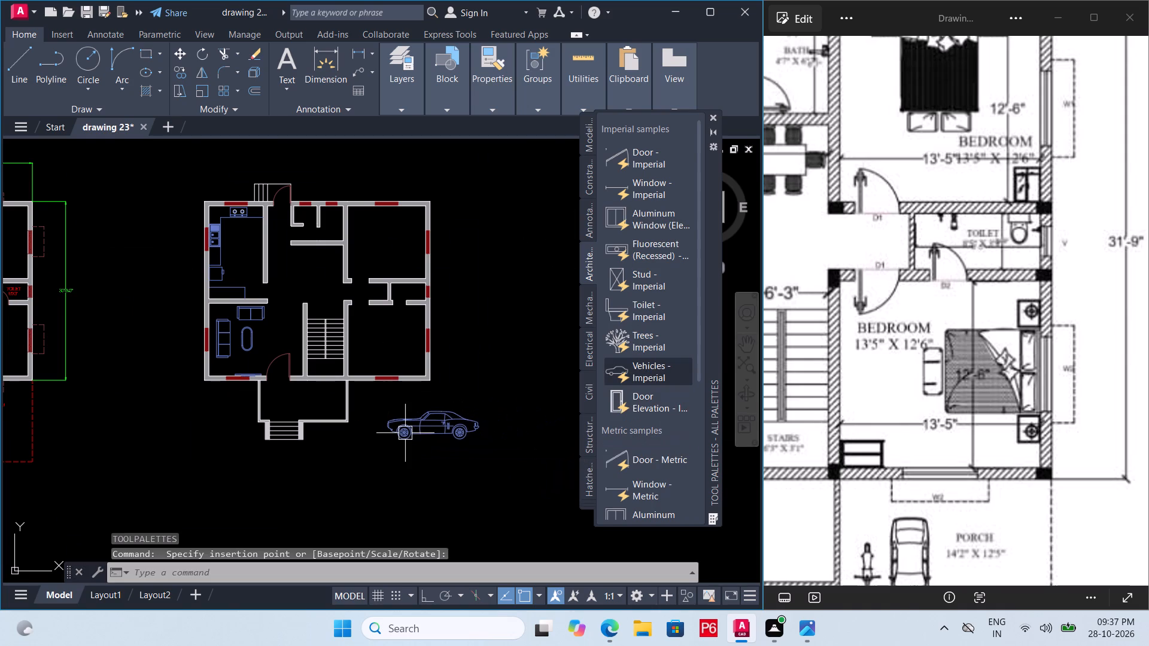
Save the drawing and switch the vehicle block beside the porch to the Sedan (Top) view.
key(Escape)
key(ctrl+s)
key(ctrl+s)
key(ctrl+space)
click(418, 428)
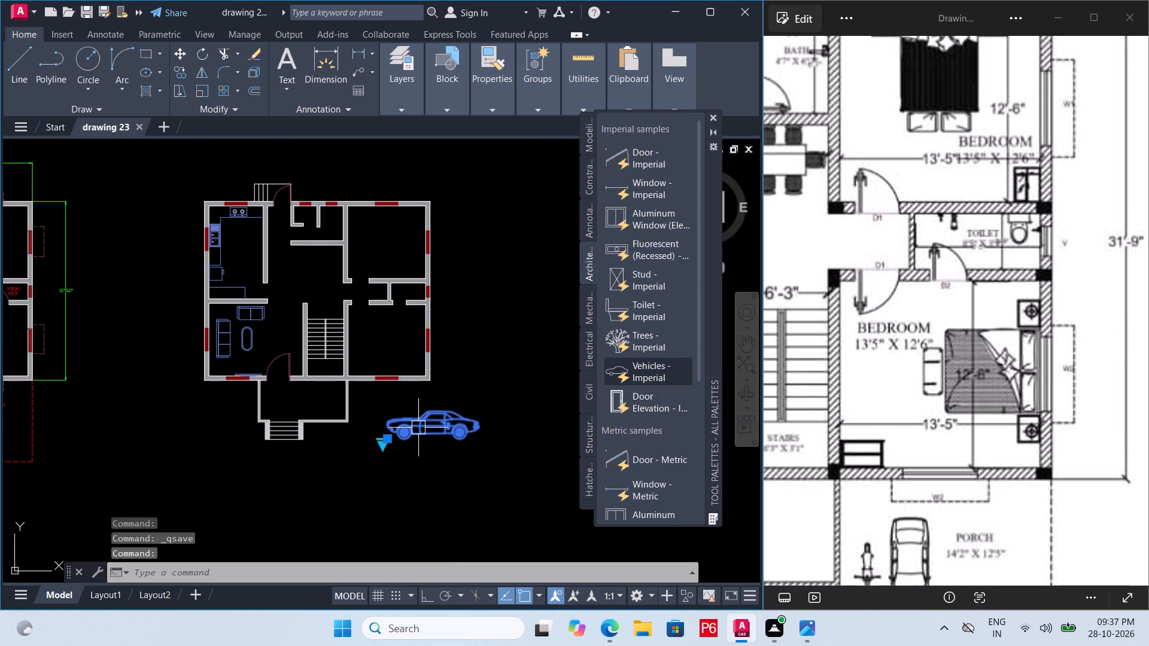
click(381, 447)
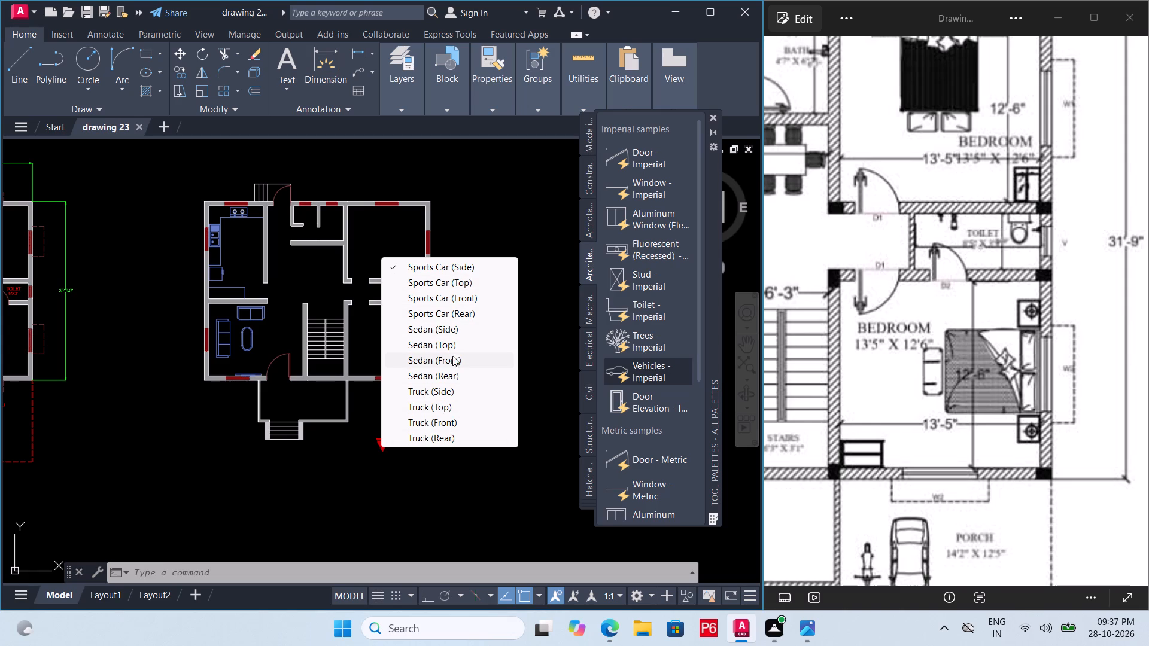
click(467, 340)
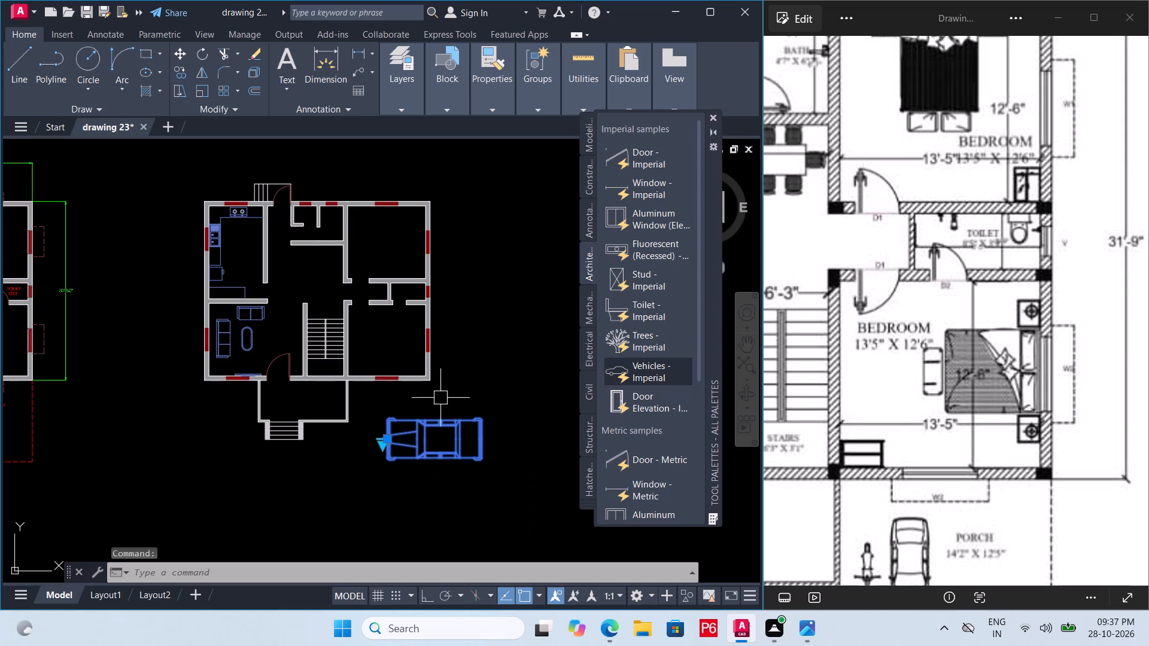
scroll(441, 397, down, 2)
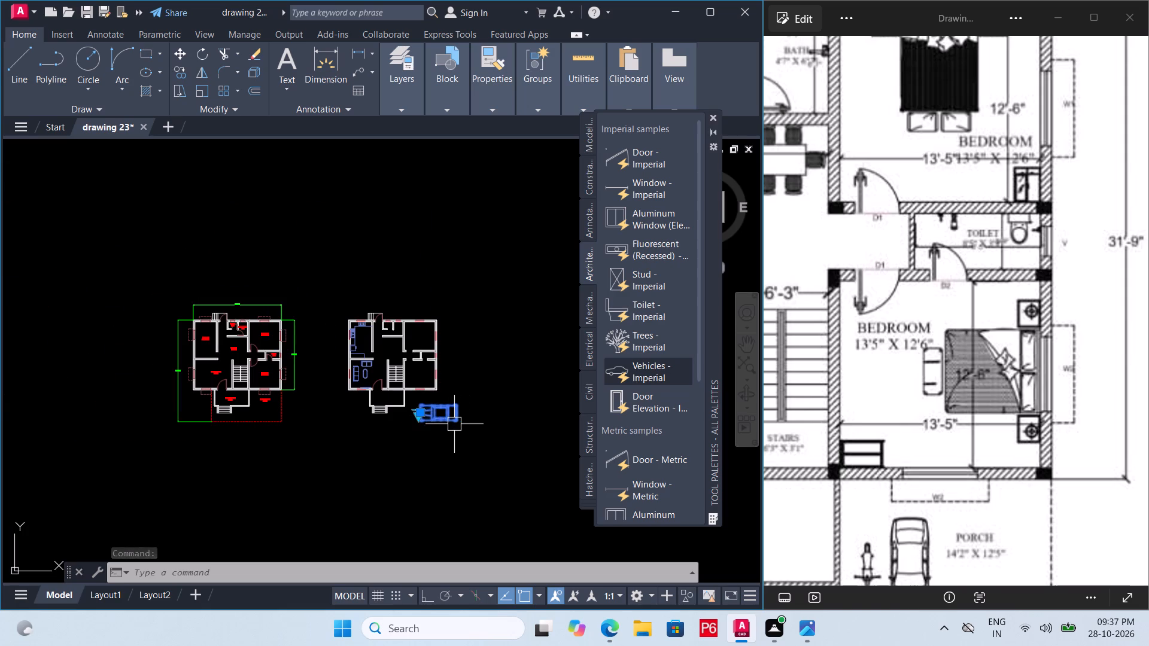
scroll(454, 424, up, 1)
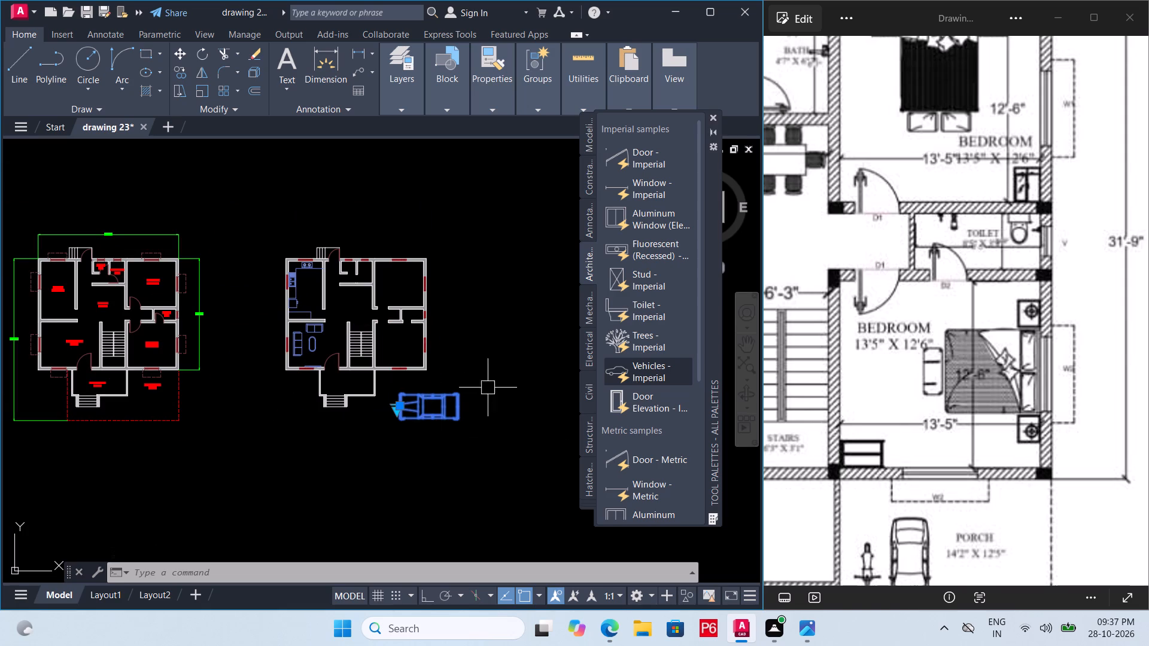
Switch the vehicle block beside the furnished plan to the Truck (Top) view and save the drawing.
click(394, 412)
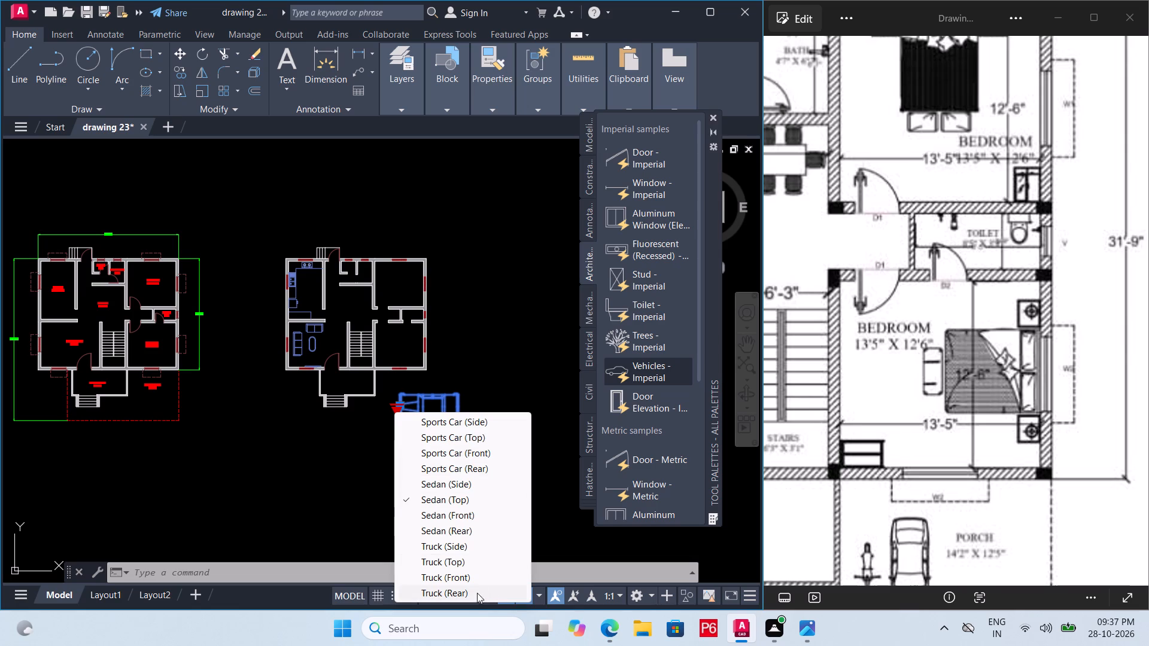
click(464, 560)
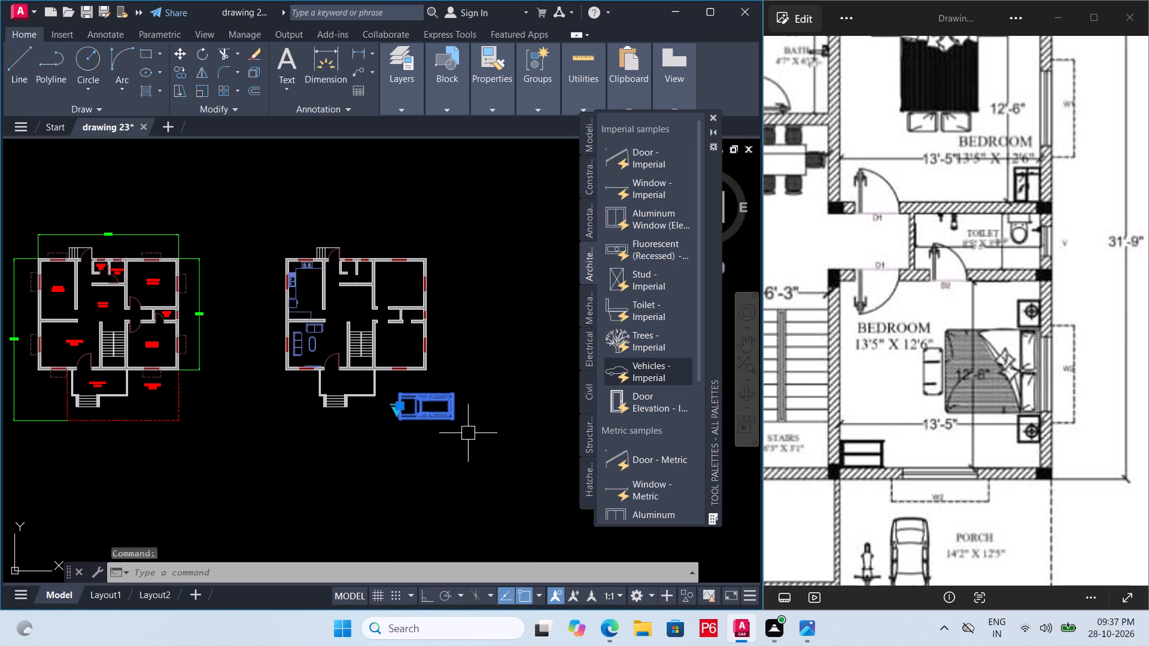
click(470, 434)
key(Escape)
key(ctrl+s)
key(ctrl+s)
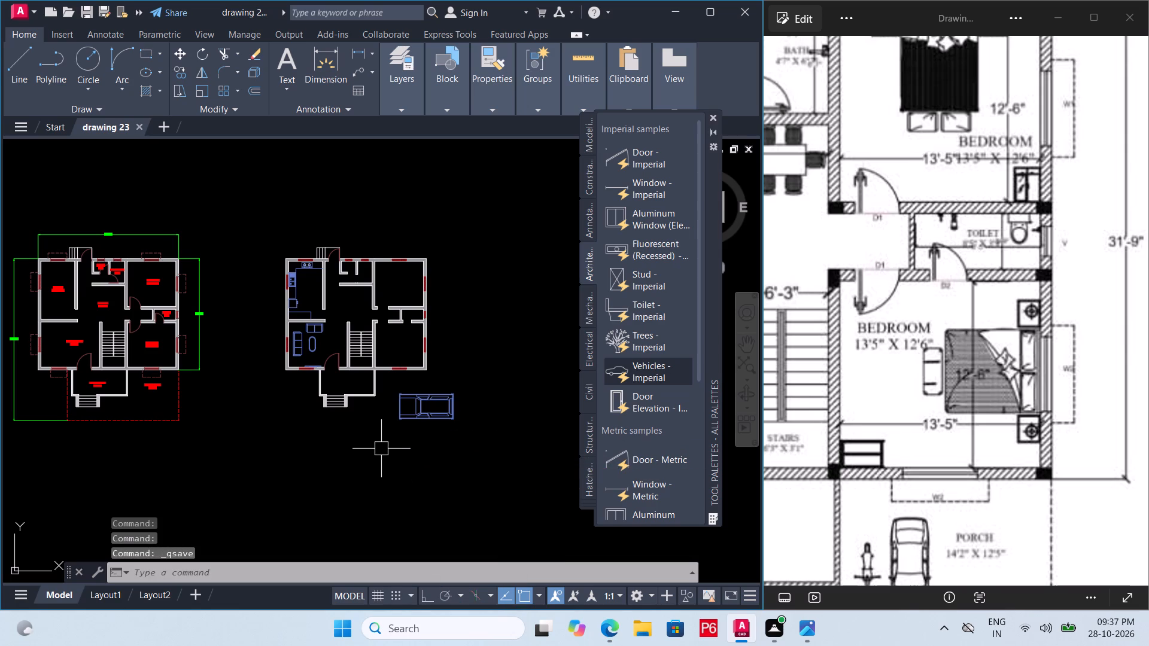
key(ctrl+s)
key(ctrl+s)
key(ctrl+s)
Examine the porch and its vehicle in the reference plan against the porch areas of both drawn plans.
scroll(391, 422, down, 2)
scroll(880, 367, down, 2)
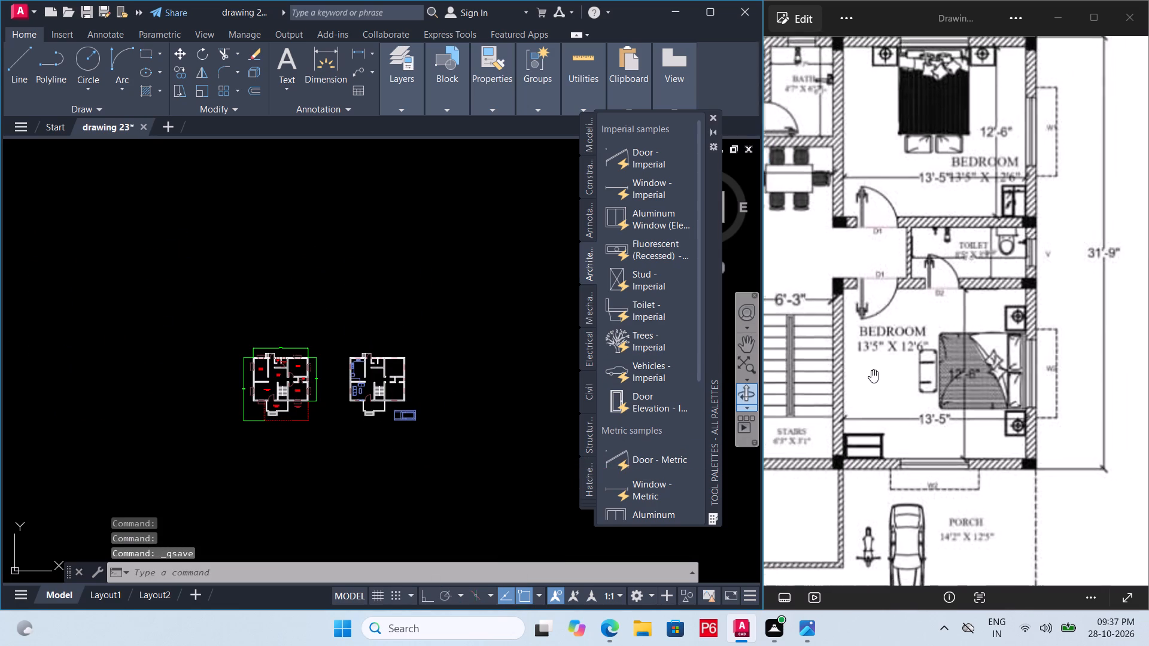
scroll(871, 370, down, 3)
scroll(305, 429, up, 1)
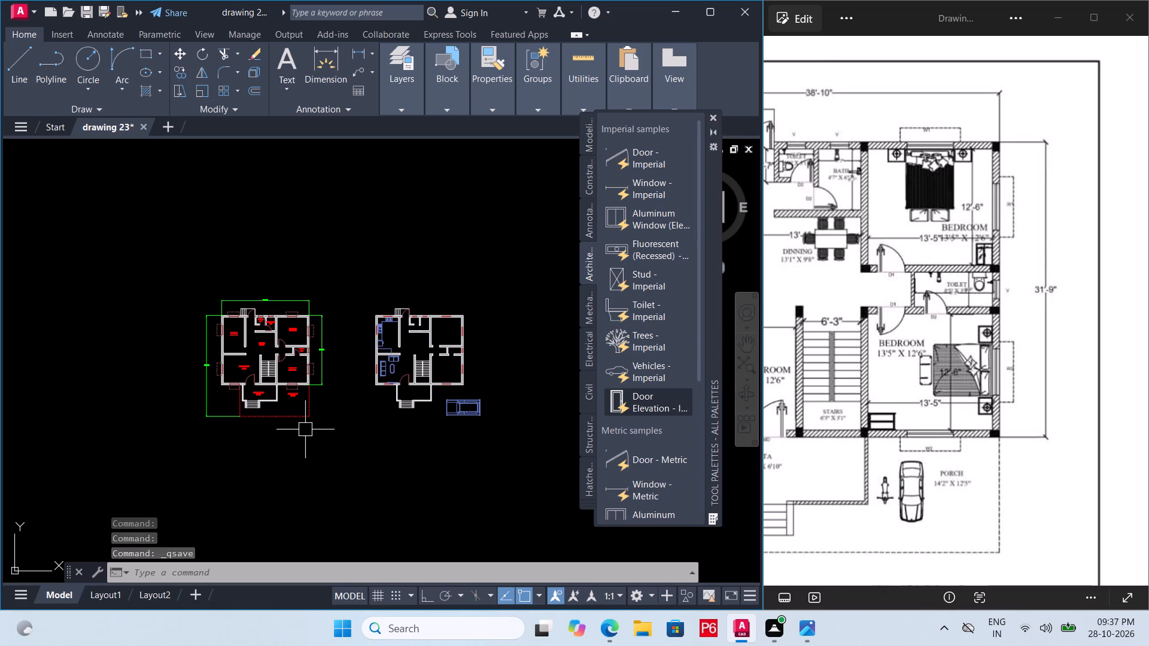
scroll(272, 435, up, 1)
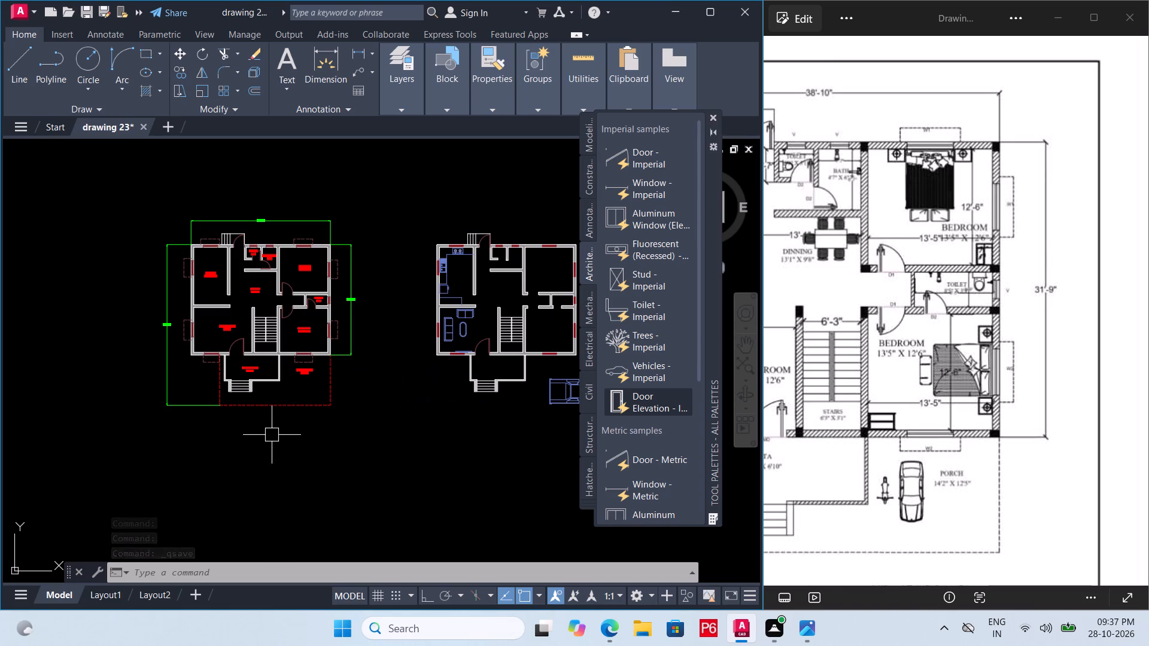
scroll(298, 416, up, 1)
scroll(219, 419, down, 1)
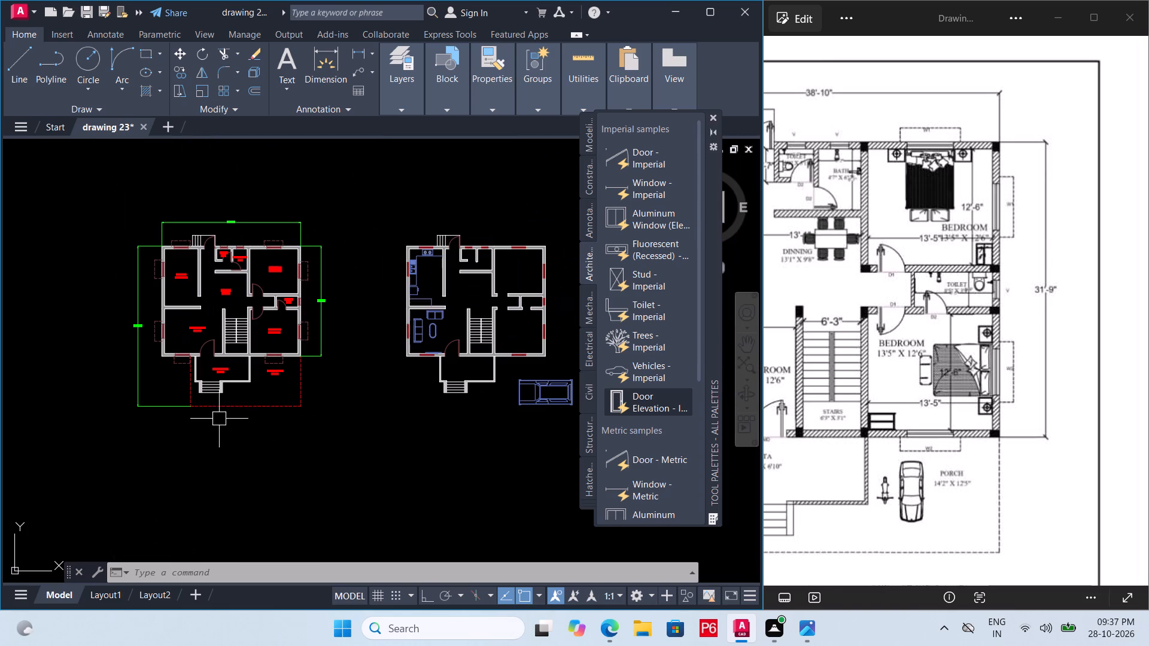
scroll(259, 412, up, 2)
scroll(196, 414, down, 2)
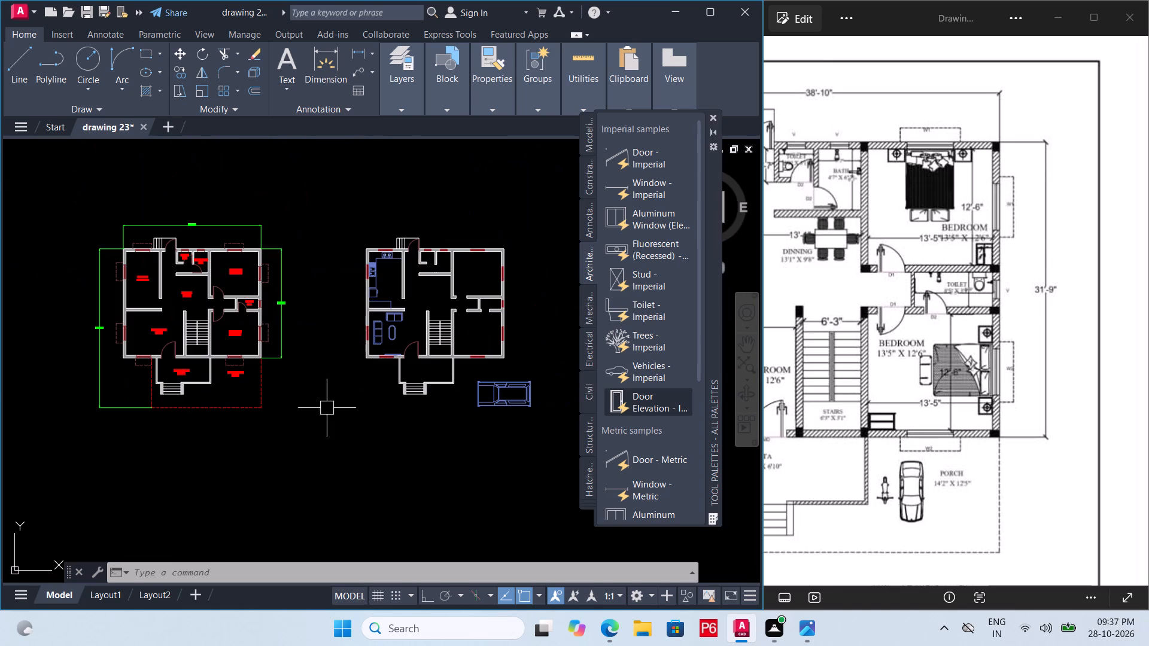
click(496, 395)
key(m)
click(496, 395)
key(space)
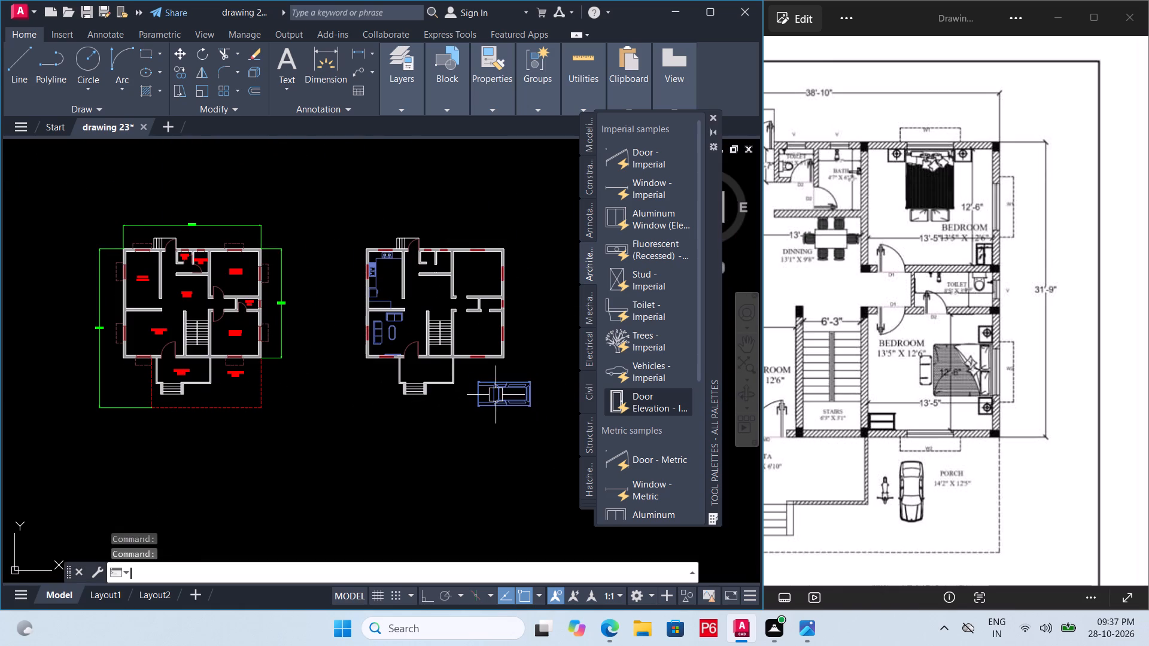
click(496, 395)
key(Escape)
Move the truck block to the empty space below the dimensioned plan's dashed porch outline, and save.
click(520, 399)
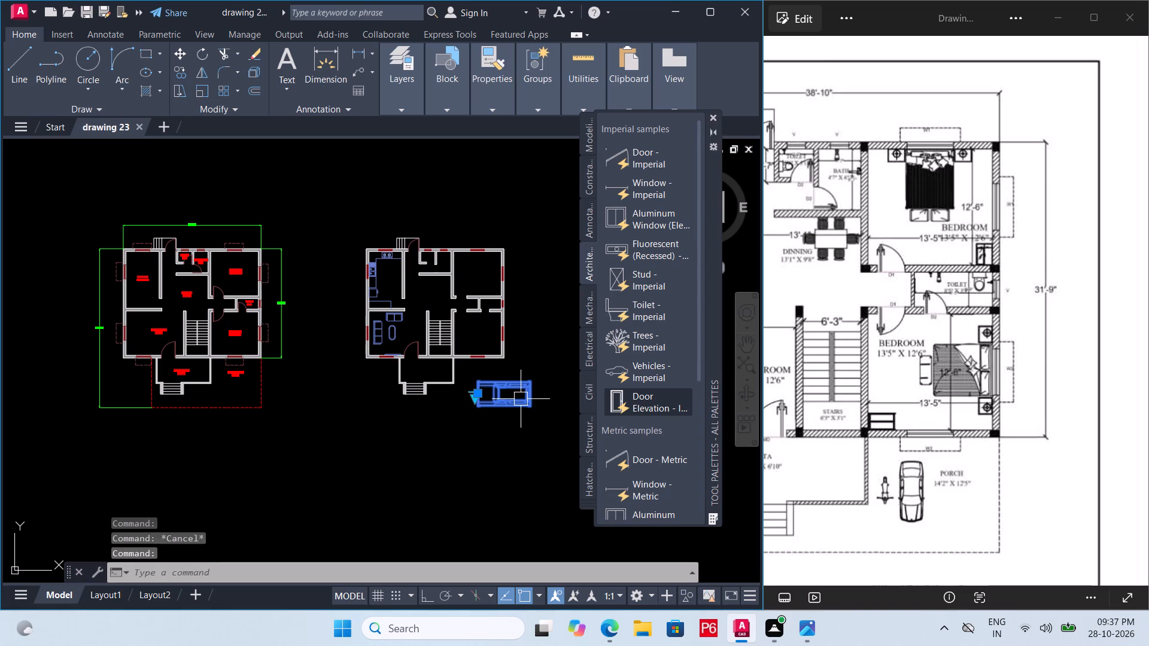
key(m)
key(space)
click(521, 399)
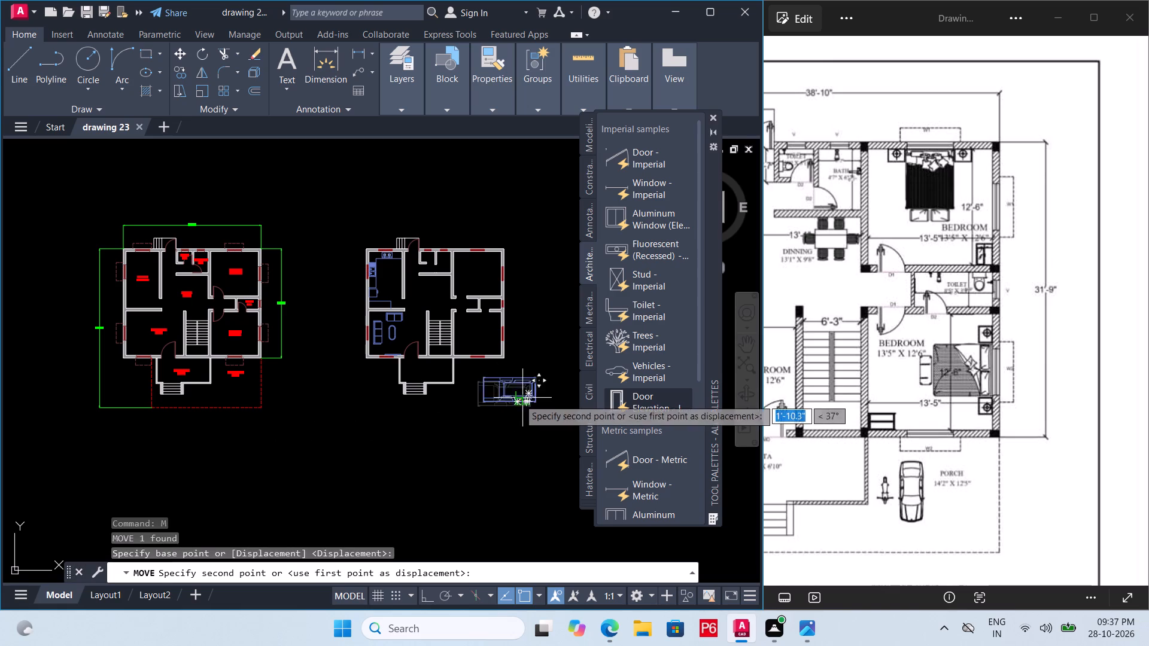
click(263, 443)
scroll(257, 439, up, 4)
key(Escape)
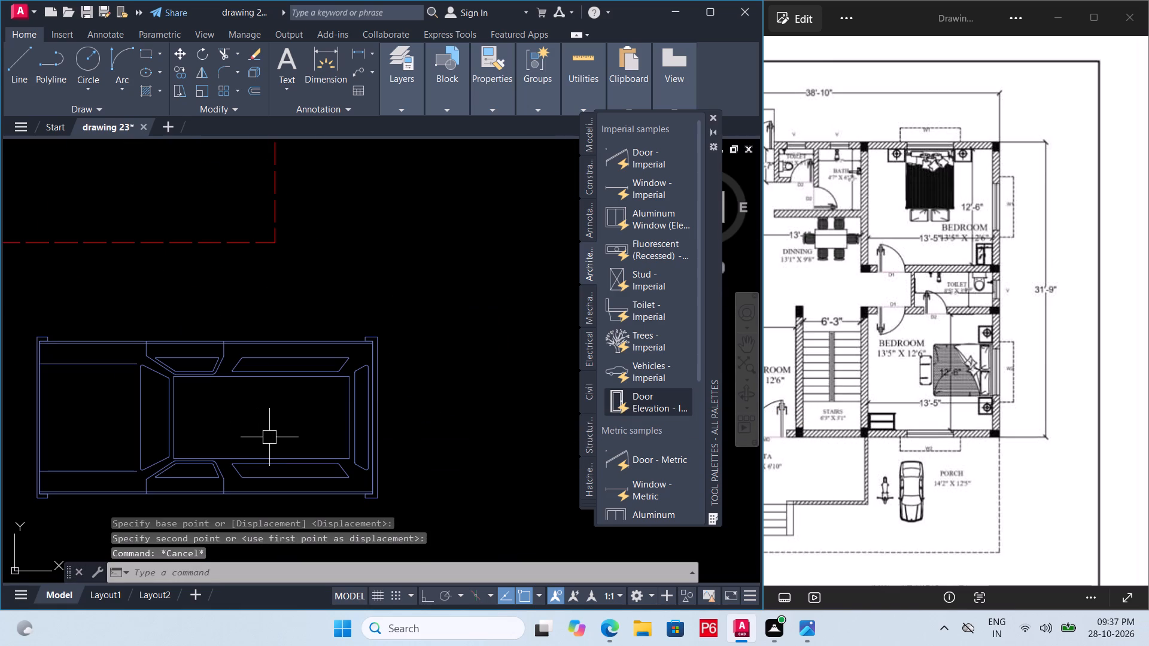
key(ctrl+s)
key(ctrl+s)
Copy the three dashed porch outline lines from the dimensioned plan to the matching front outer corner of the furnished plan, and save.
scroll(269, 437, down, 5)
scroll(326, 432, up, 2)
scroll(289, 425, down, 1)
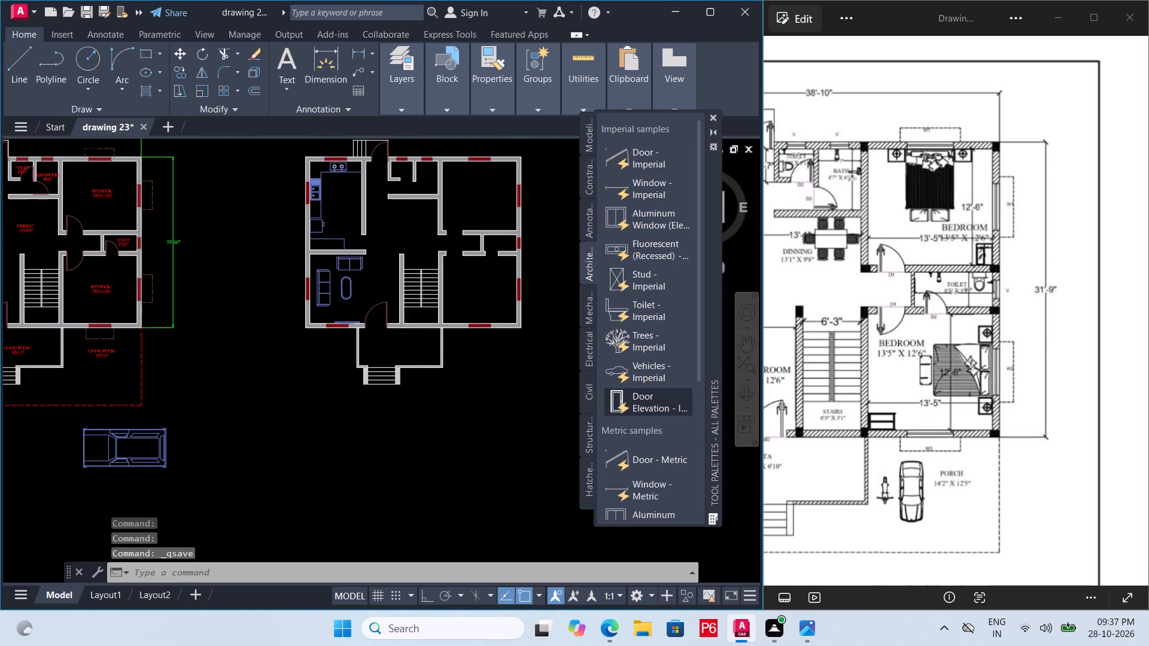
key(space)
click(196, 394)
click(147, 415)
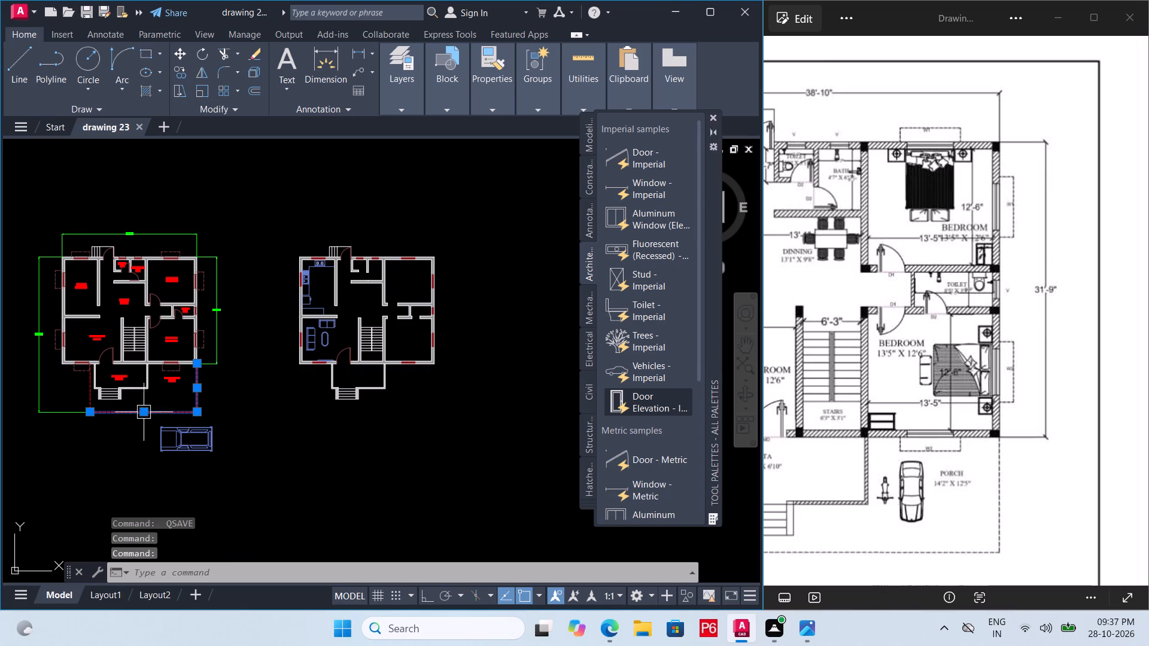
ctrl+click(91, 393)
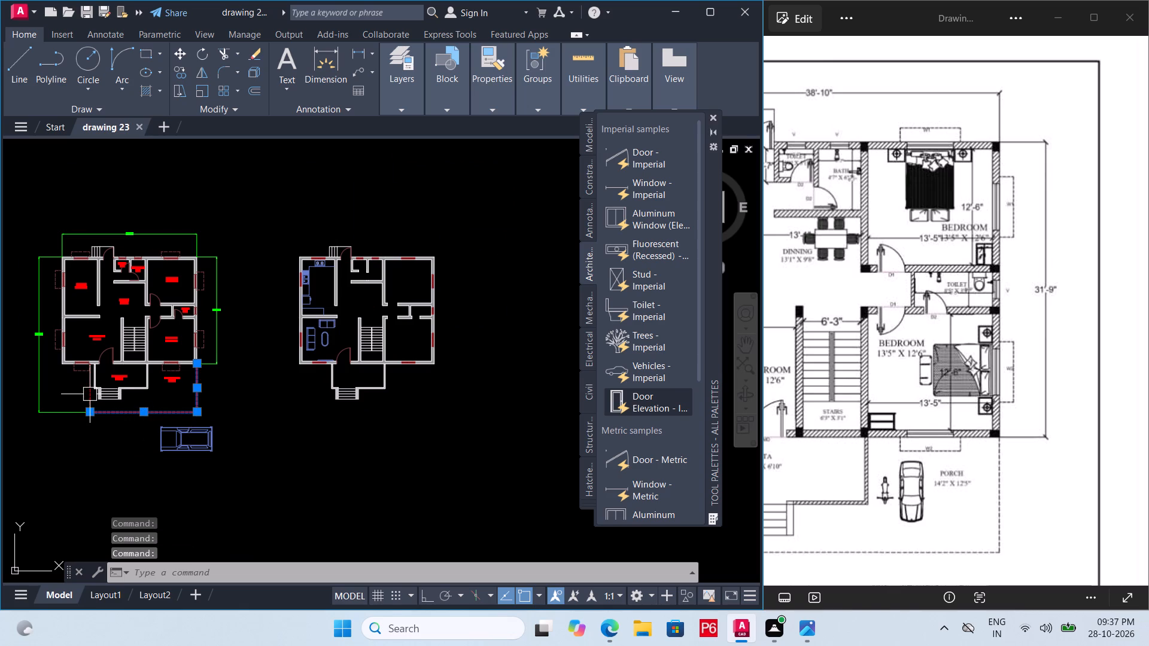
ctrl+click(90, 394)
click(90, 392)
scroll(187, 364, up, 2)
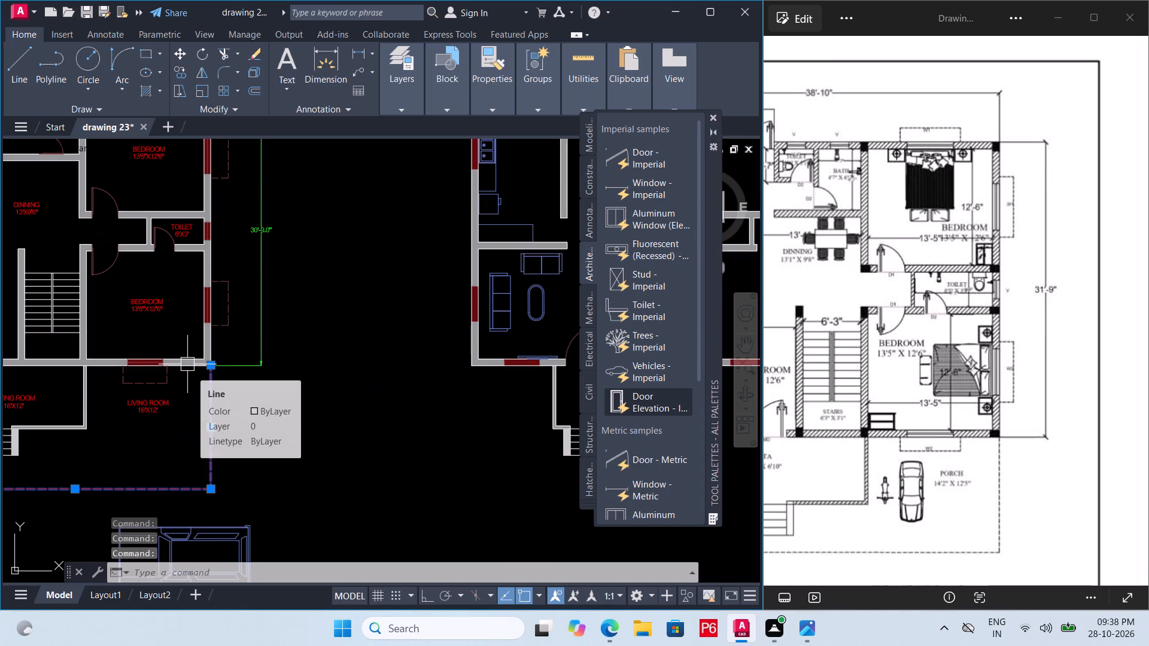
text(CO)
key(space)
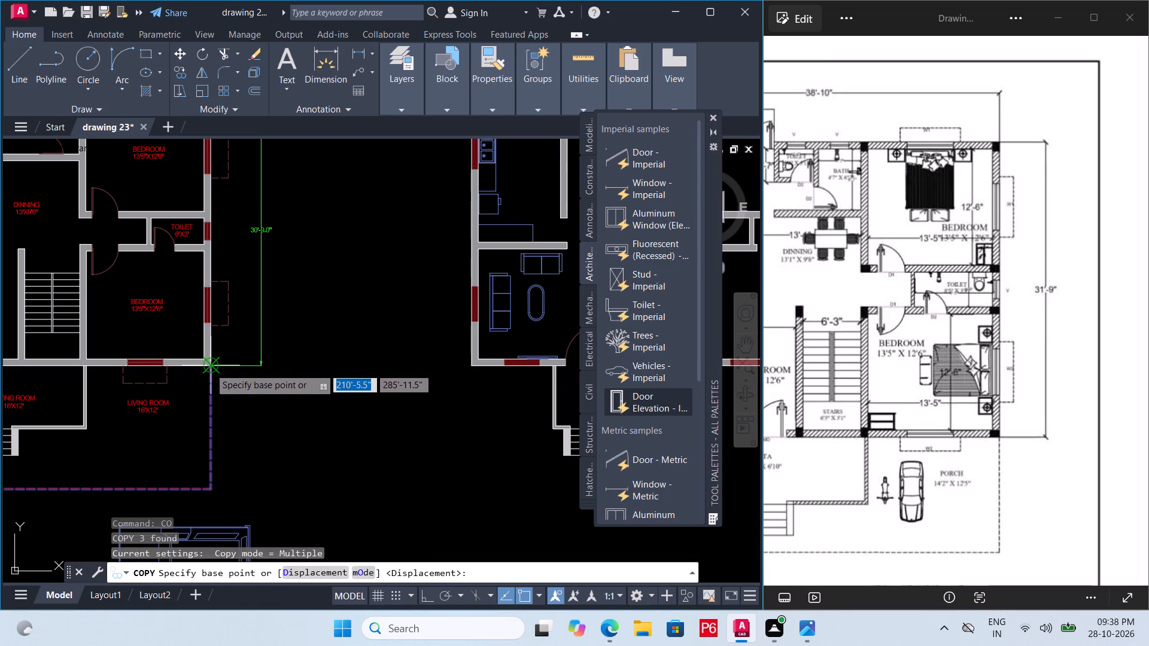
click(209, 368)
scroll(111, 371, down, 3)
scroll(268, 370, up, 2)
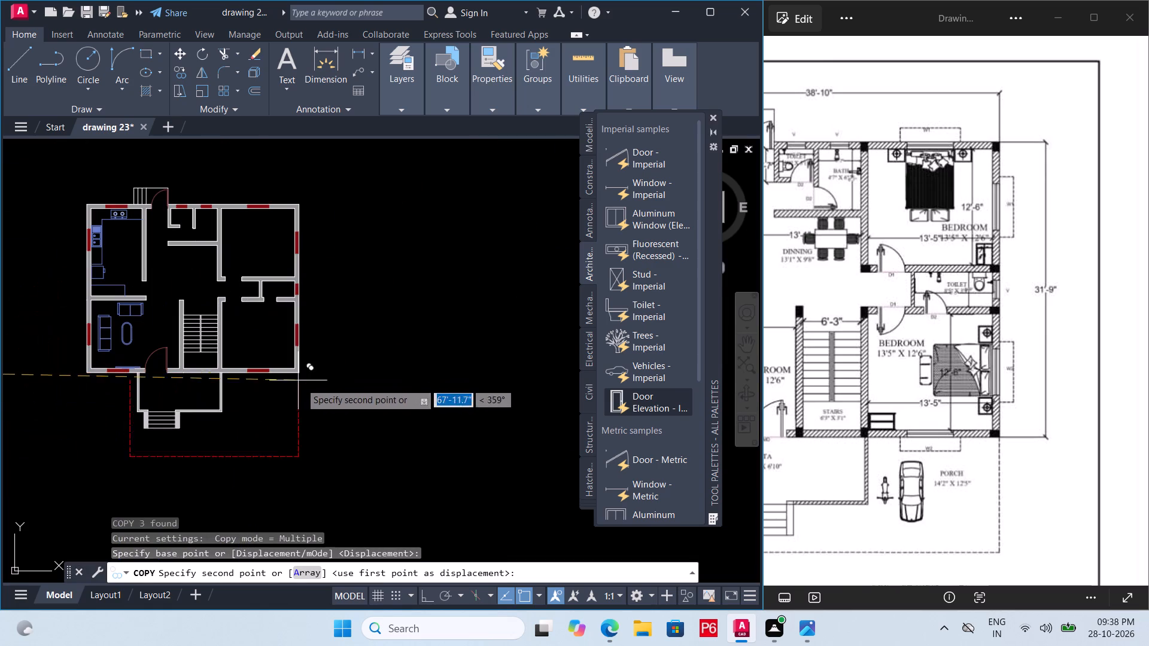
click(300, 374)
key(Escape)
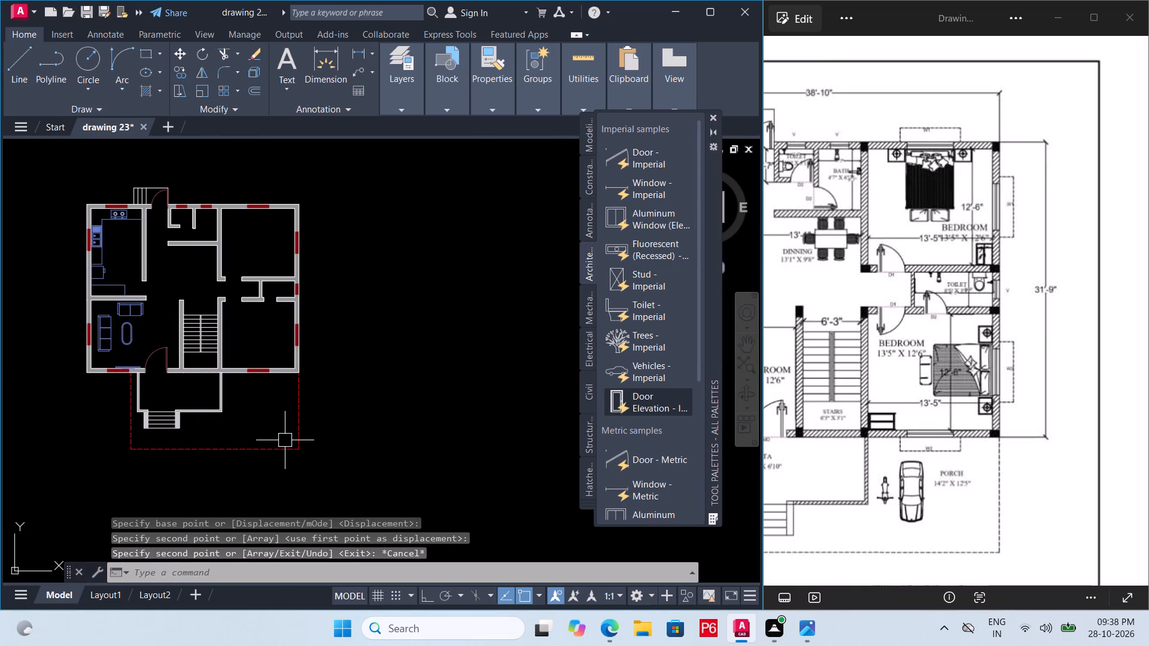
key(ctrl+s)
key(ctrl+s)
key(ctrl+s)
Rotate the truck block 90° counterclockwise about its rear corner so it stands lengthwise to the house, and save.
scroll(340, 422, down, 2)
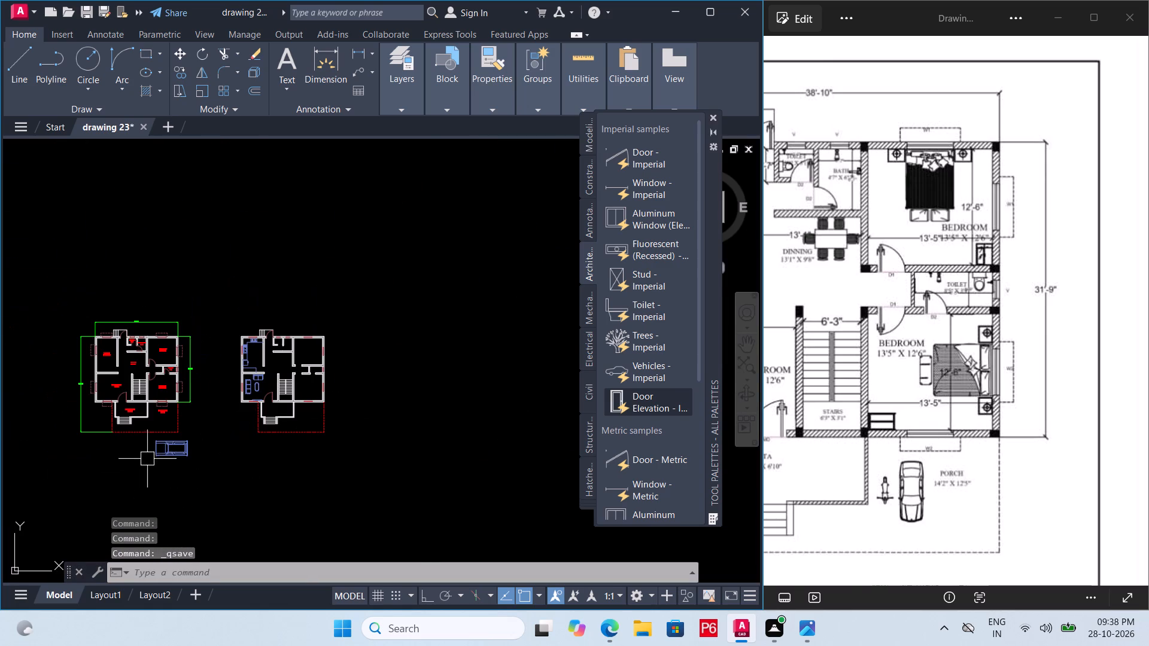
click(163, 455)
scroll(162, 468, up, 2)
text(RO)
key(space)
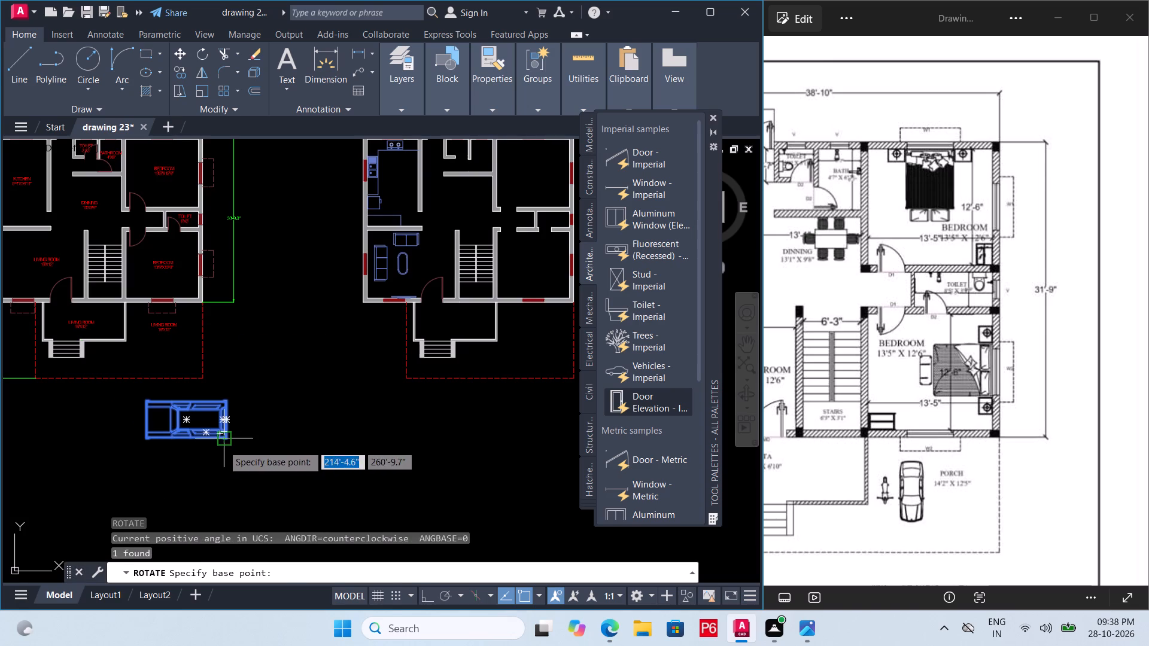
click(223, 445)
key(F8)
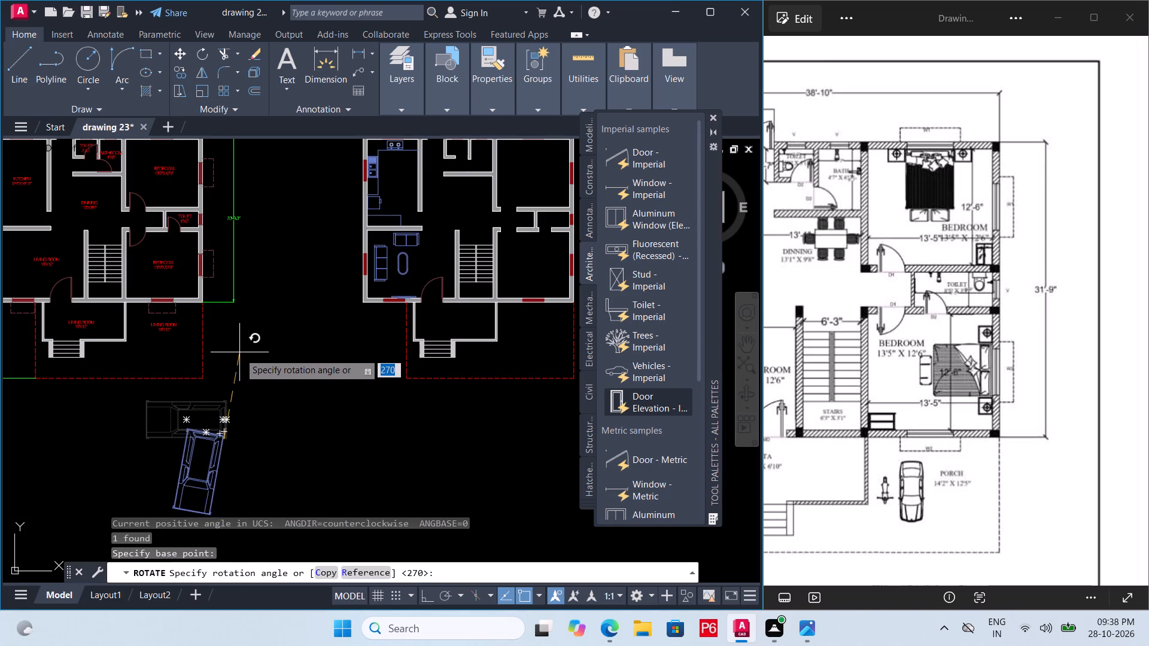
click(226, 354)
key(Escape)
ctrl+click(214, 463)
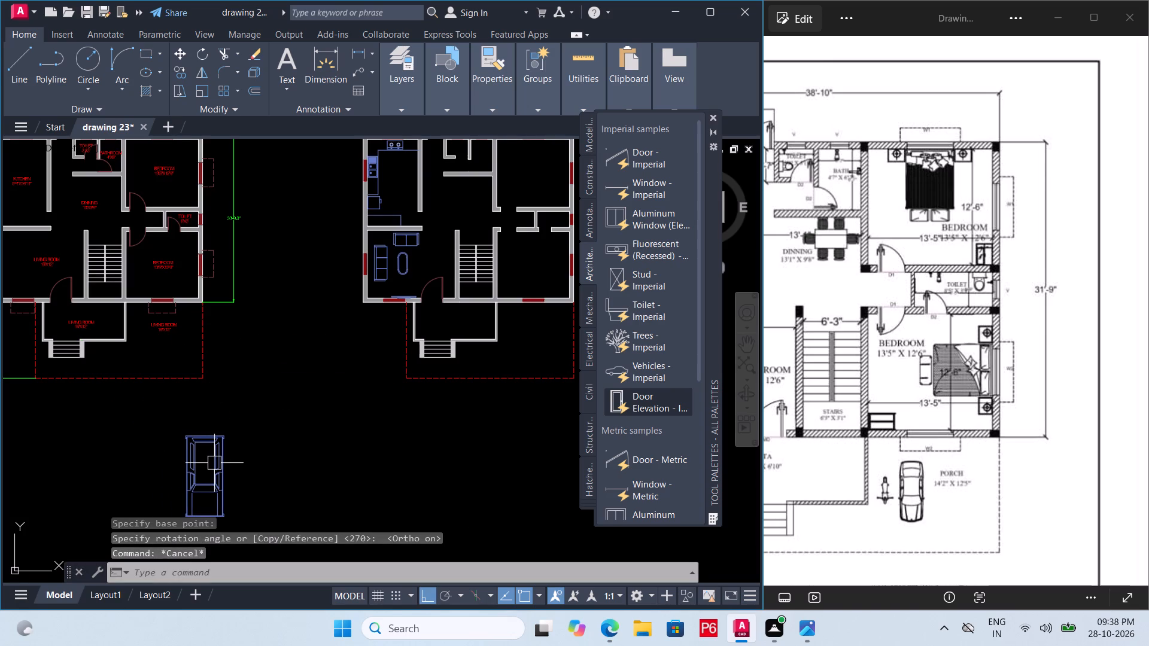
key(ctrl+s)
key(space)
Move the truck block into the furnished plan's porch area beside the front steps, below the bedroom window, and save.
click(214, 463)
key(m)
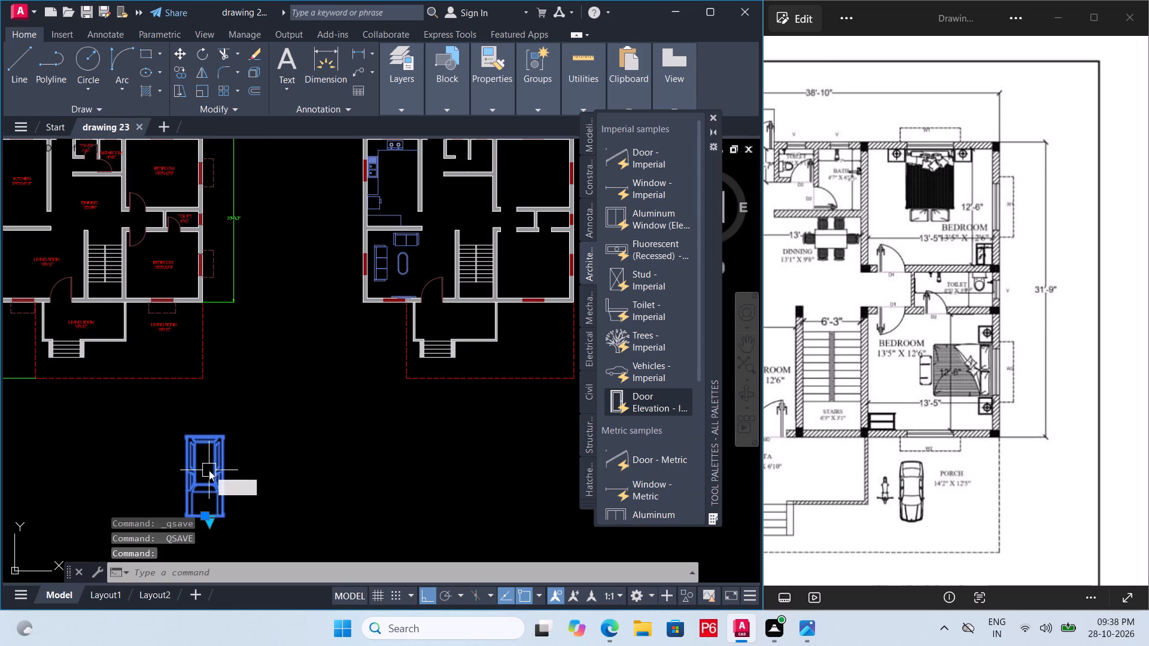
key(space)
click(204, 474)
scroll(197, 415, down, 4)
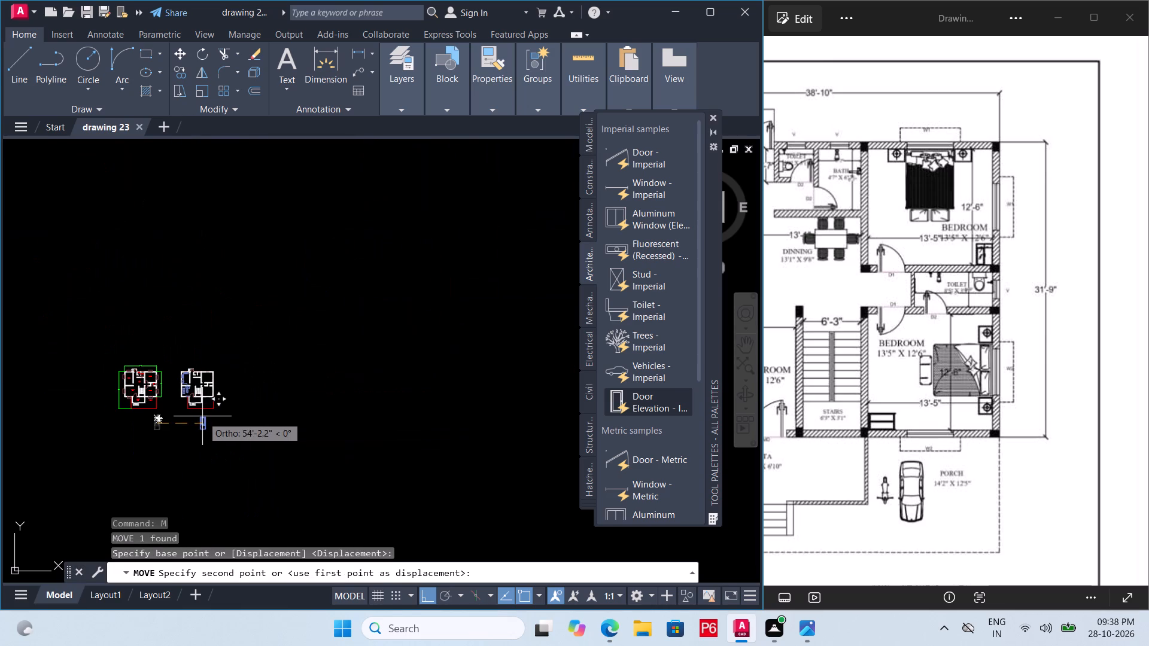
key(F8)
scroll(203, 416, up, 4)
scroll(215, 347, up, 3)
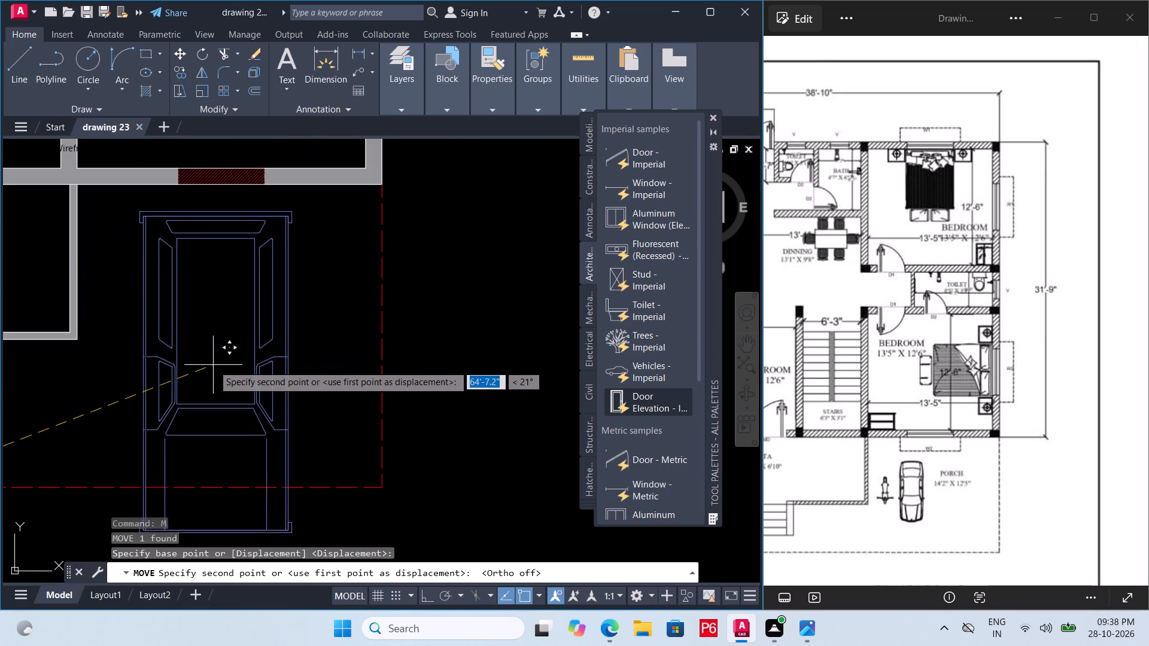
scroll(218, 374, down, 3)
click(217, 388)
key(Escape)
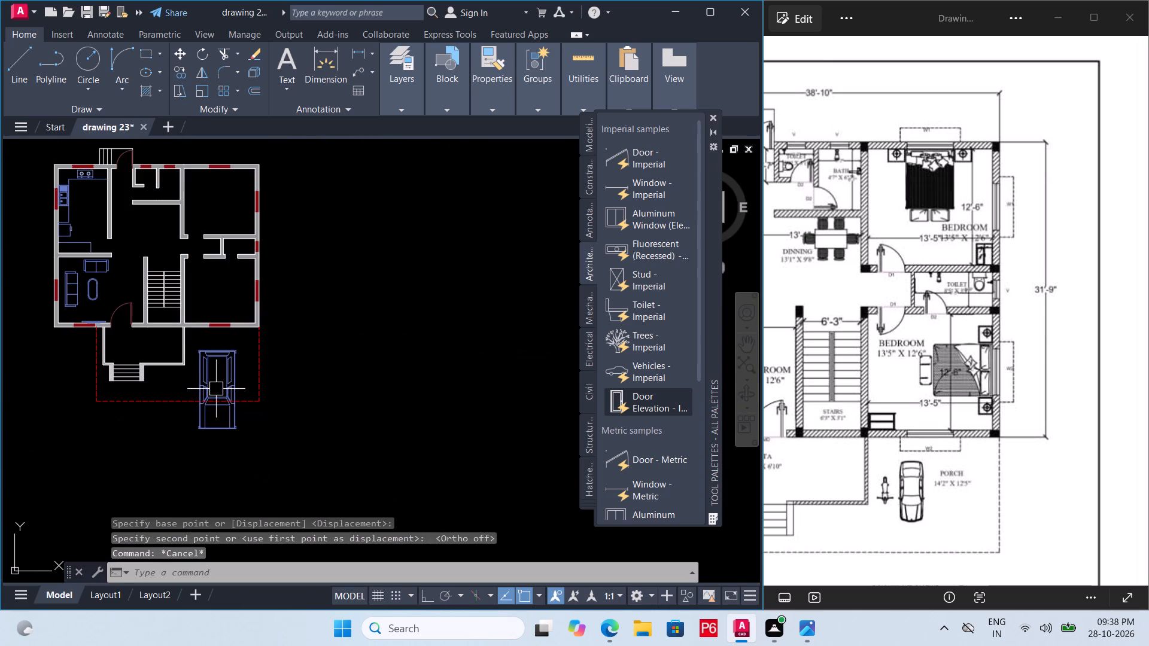
key(ctrl+s)
key(ctrl+s)
key(ctrl+s)
Scale the truck block down freehand about its rear outer corner, and save.
click(222, 393)
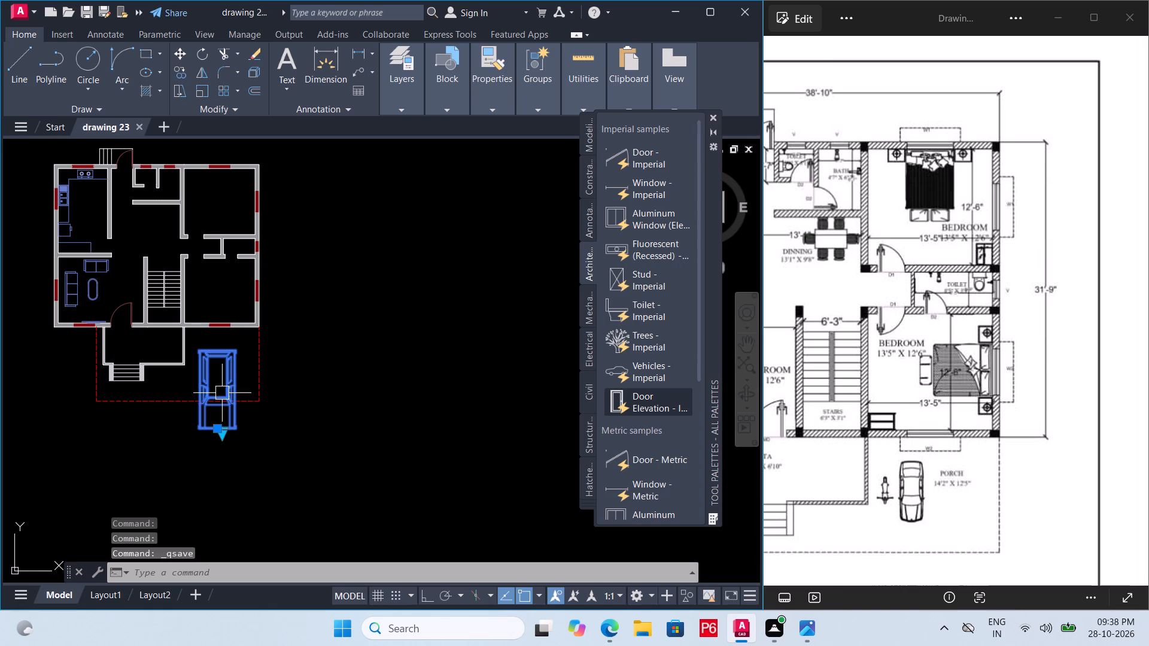
text(SC)
key(space)
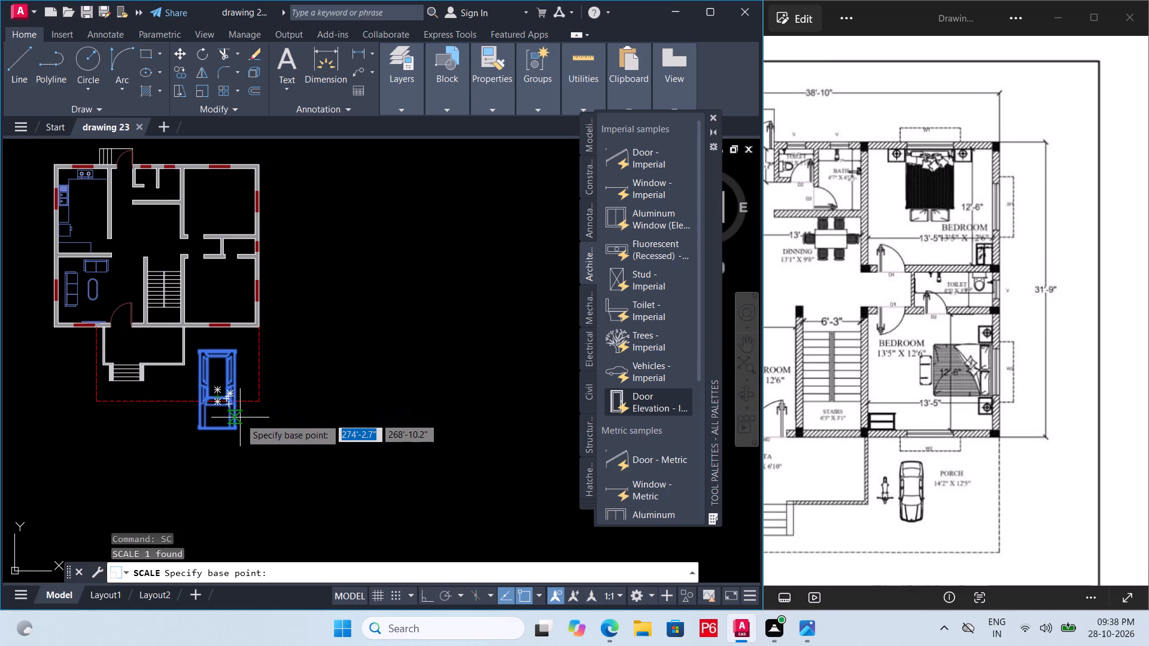
click(240, 428)
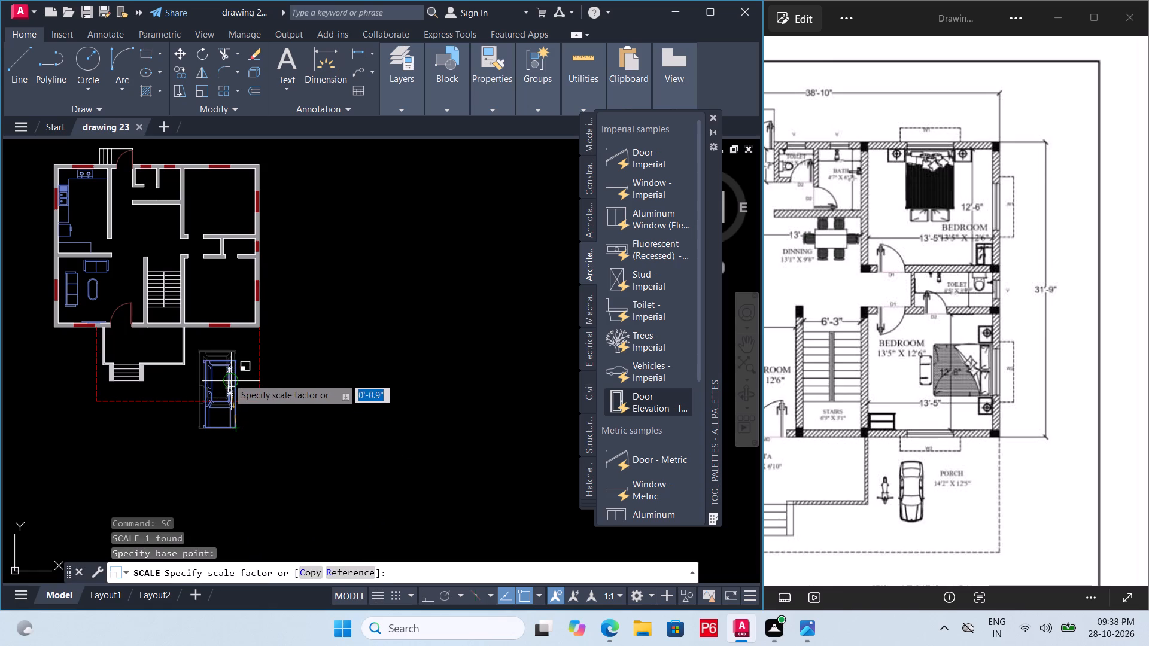
click(230, 386)
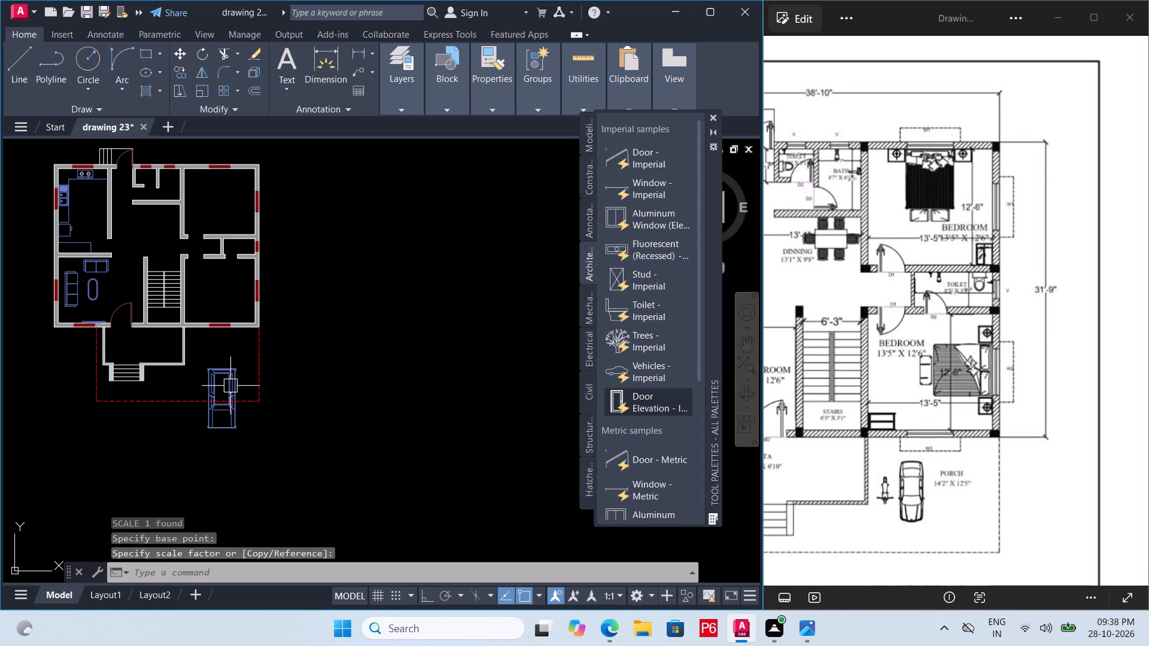
key(ctrl+s)
key(ctrl+s)
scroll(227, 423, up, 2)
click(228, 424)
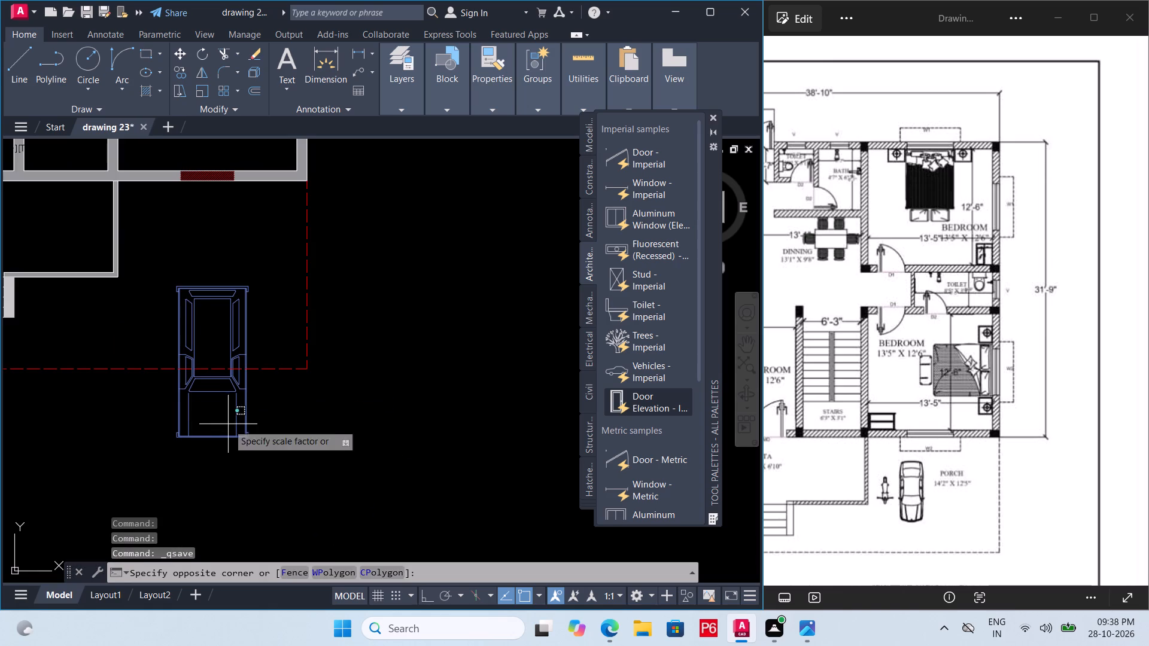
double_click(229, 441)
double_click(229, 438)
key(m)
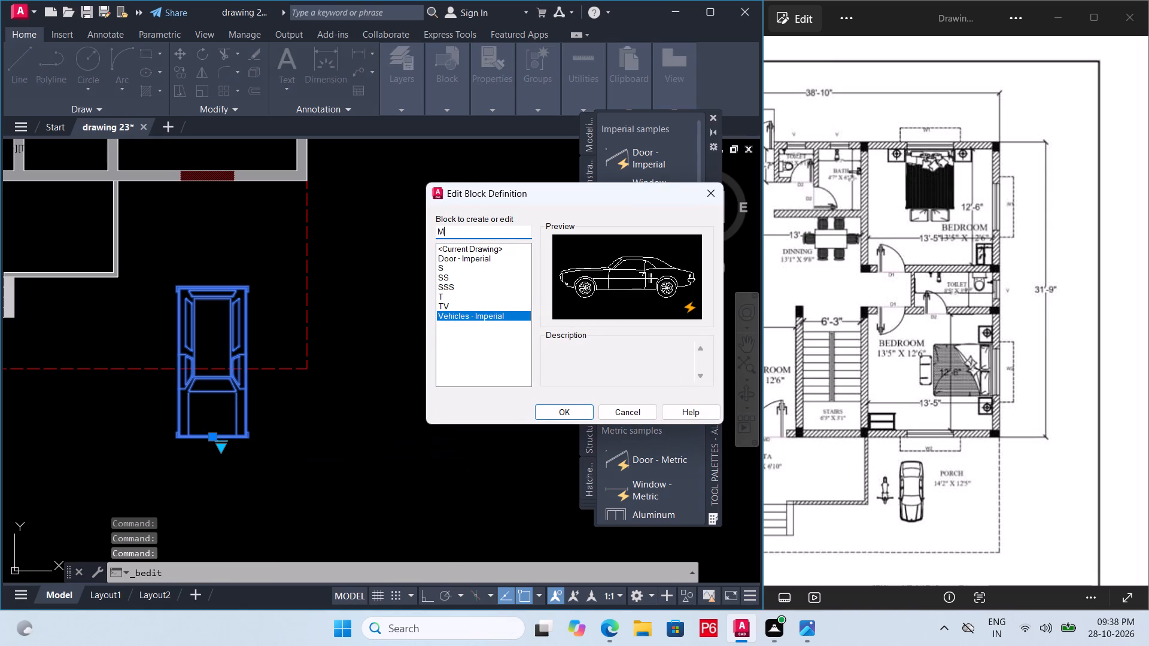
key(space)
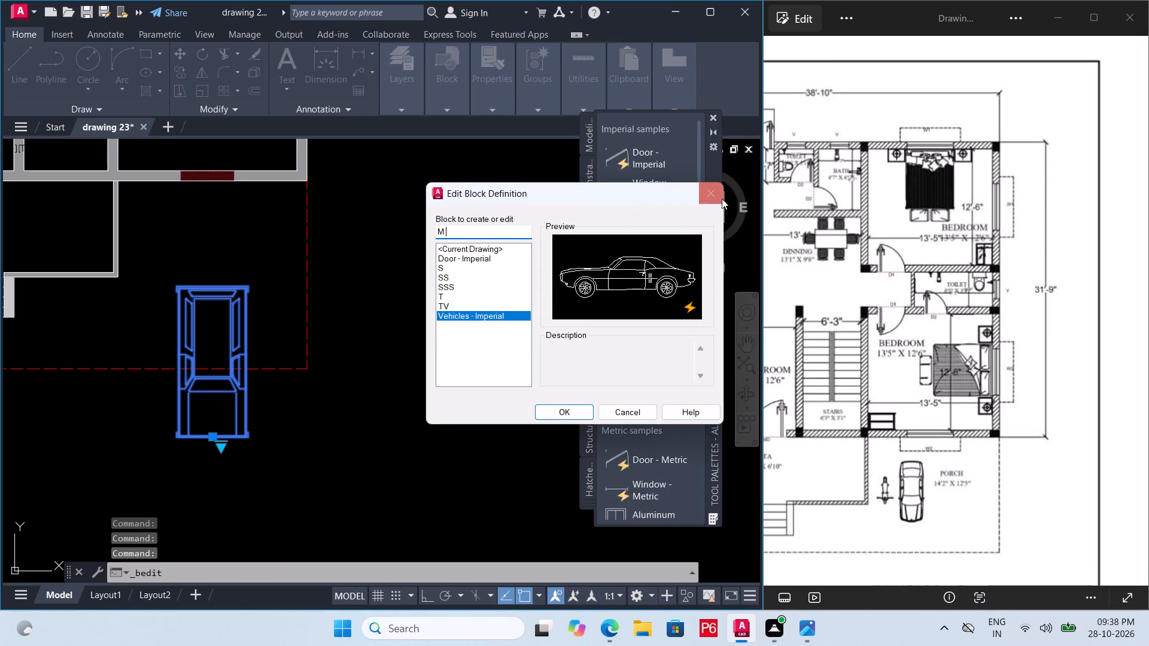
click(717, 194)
Move the truck block toward the house so it sits fully inside the dashed porch outline, and save.
click(241, 432)
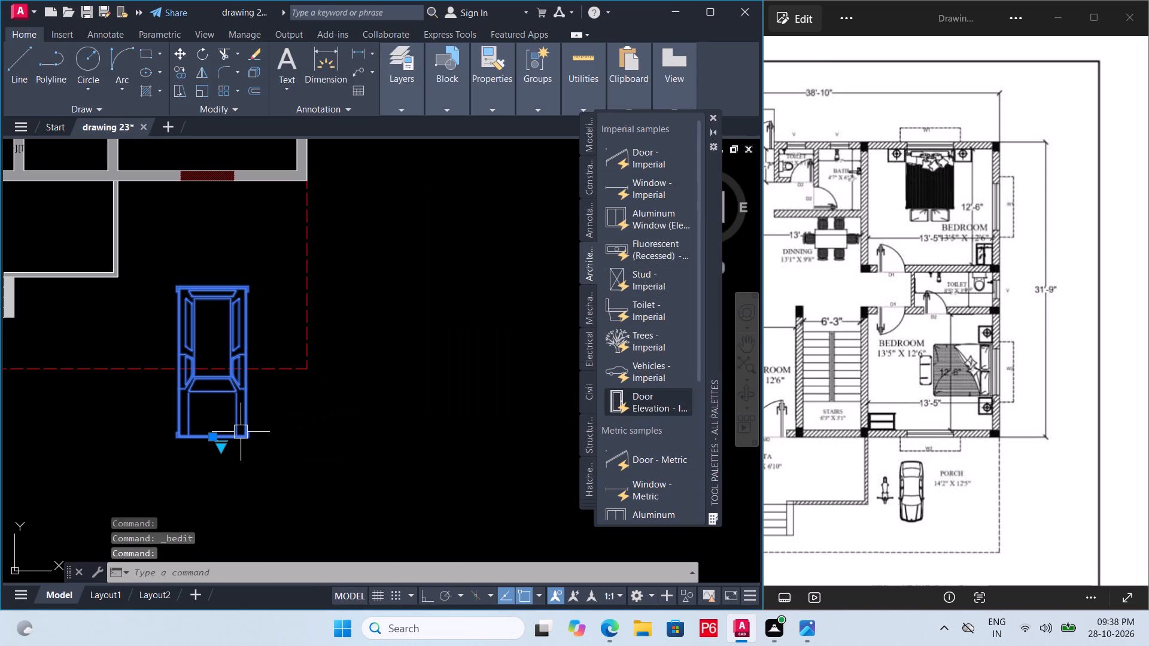
text(M)
key(space)
click(241, 432)
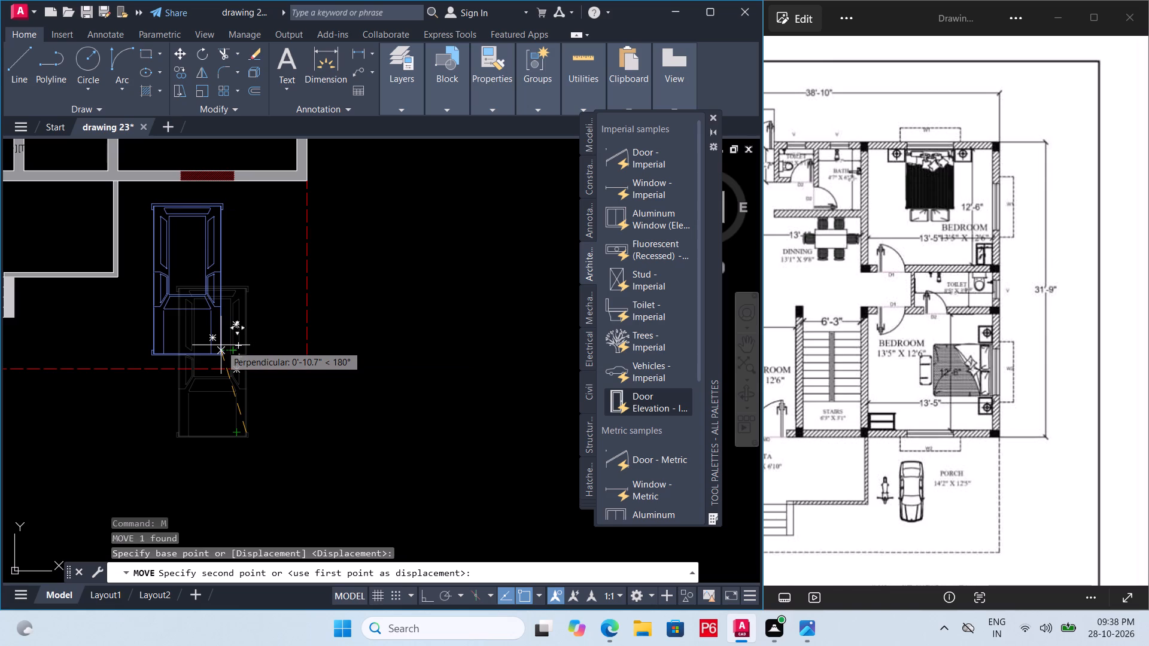
click(221, 345)
scroll(271, 400, down, 2)
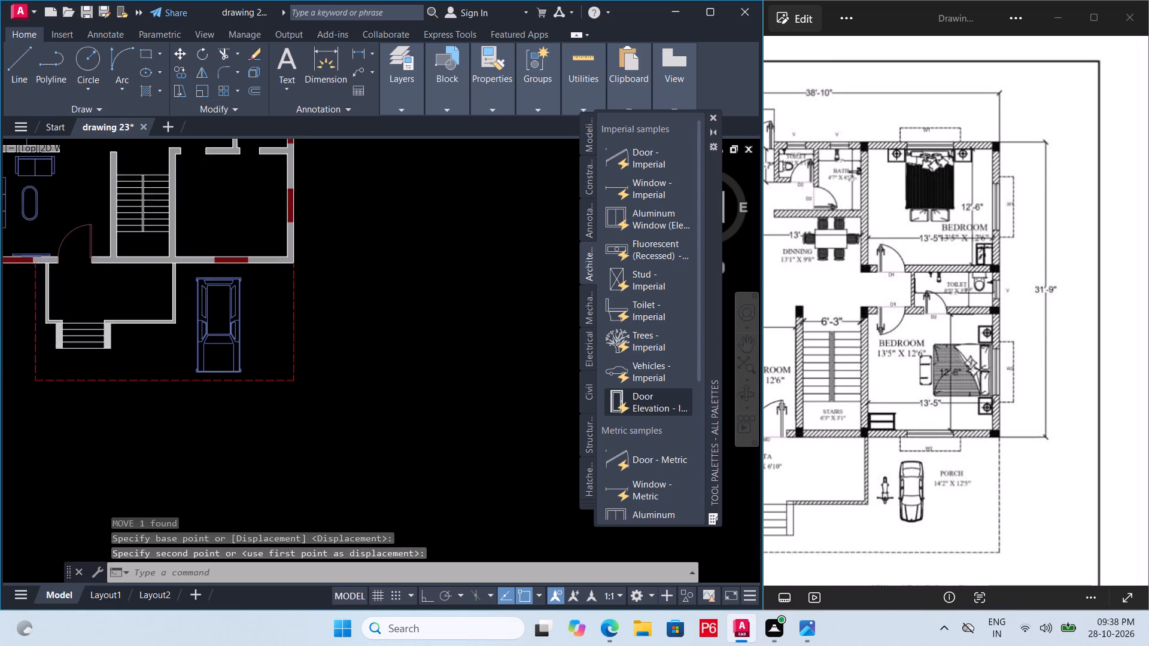
key(ctrl+s)
key(ctrl+s)
key(ctrl+s)
Move the porch outline's front dashed line straight away from the house by about 4'-11".
click(262, 392)
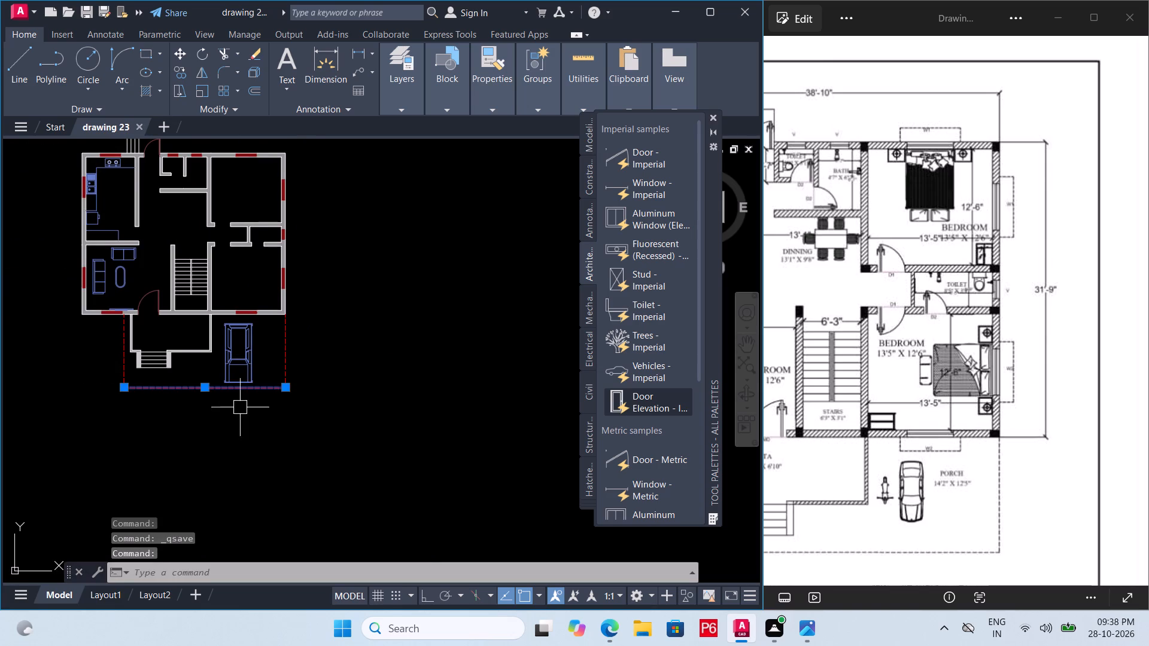
scroll(233, 413, up, 1)
text(M)
key(space)
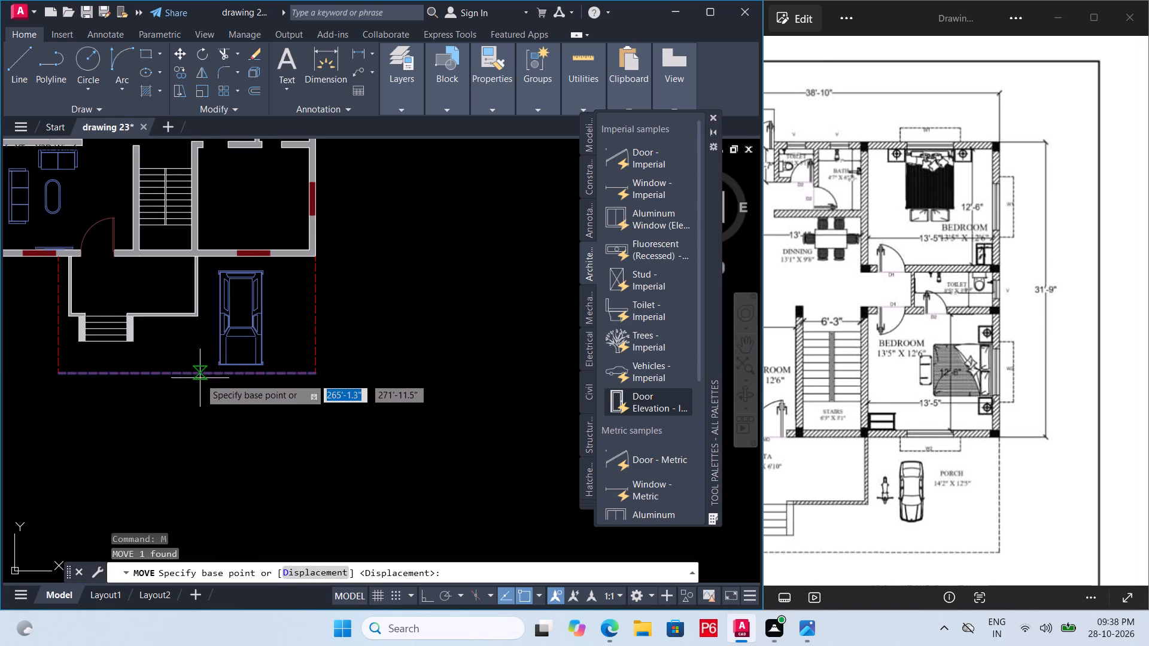
click(192, 375)
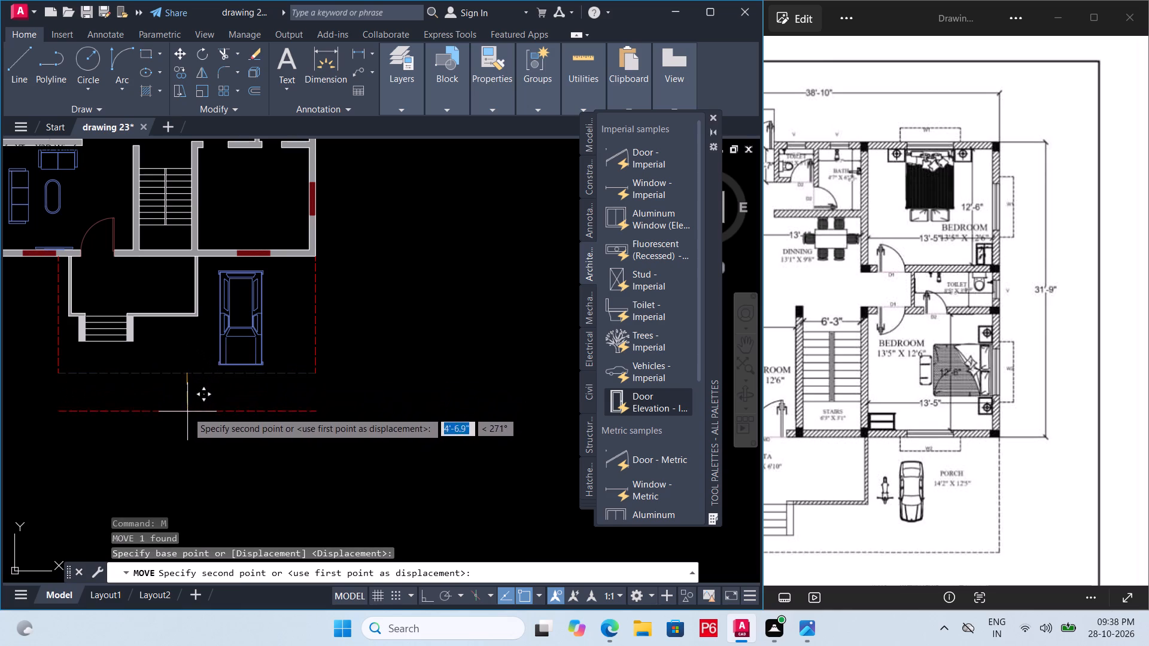
key(F8)
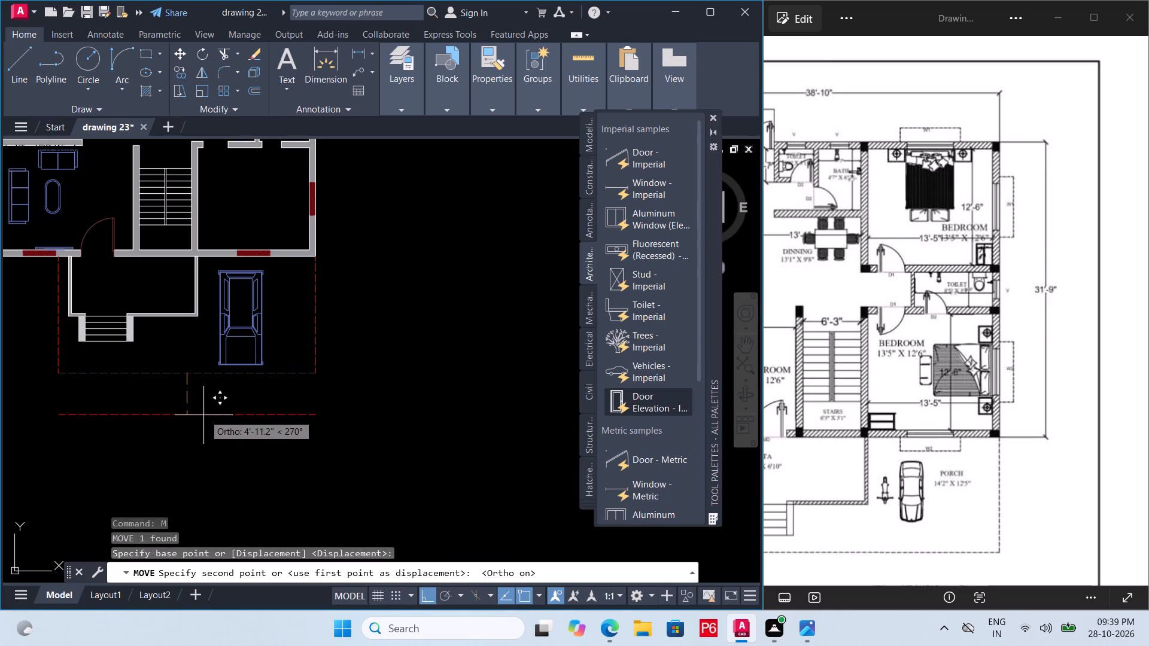
click(203, 415)
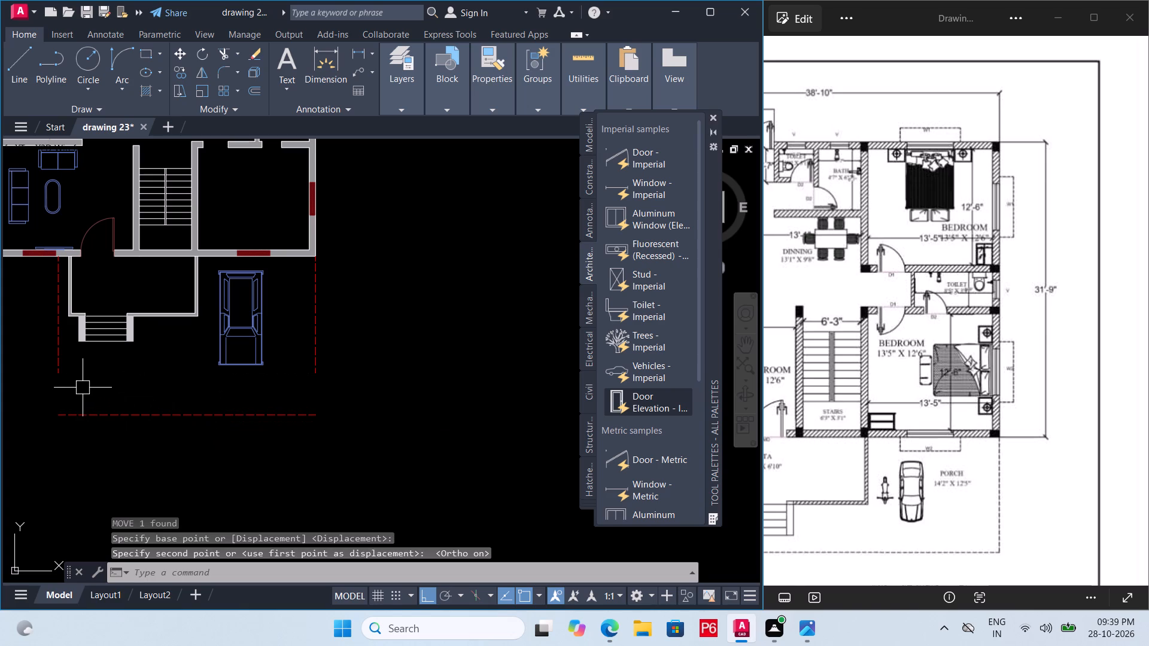
Fillet both dashed side lines to the relocated front line with zero radius to close the porch outline corners, and save.
text(F)
key(space)
drag(59, 370, 66, 371)
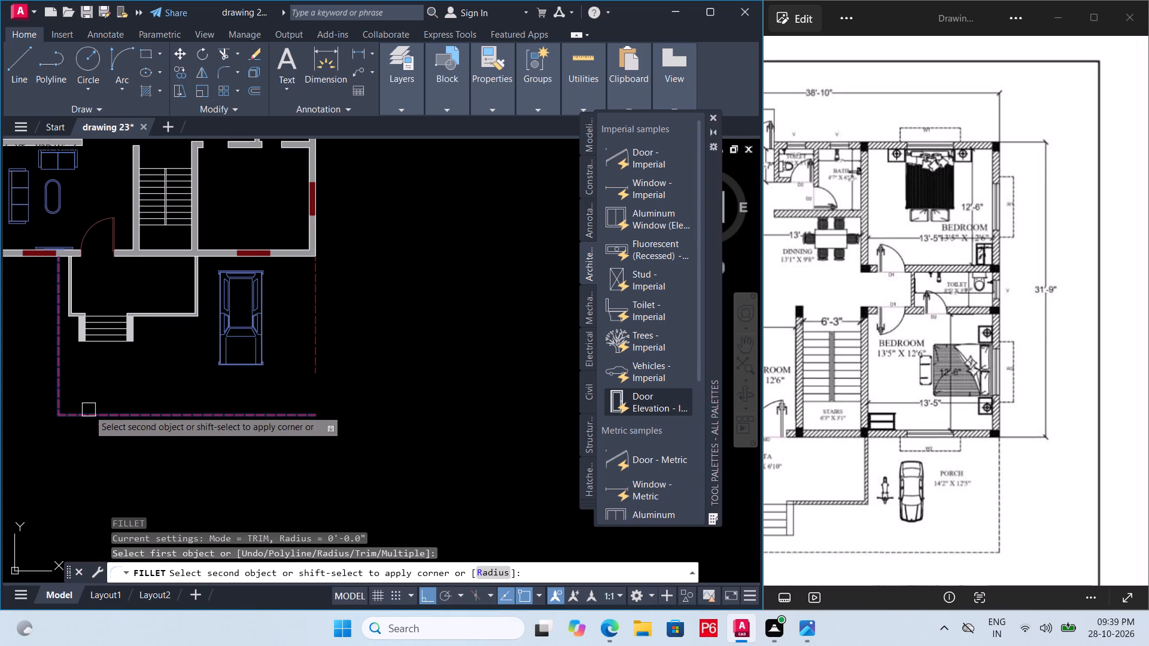
click(89, 410)
key(space)
click(260, 415)
click(316, 349)
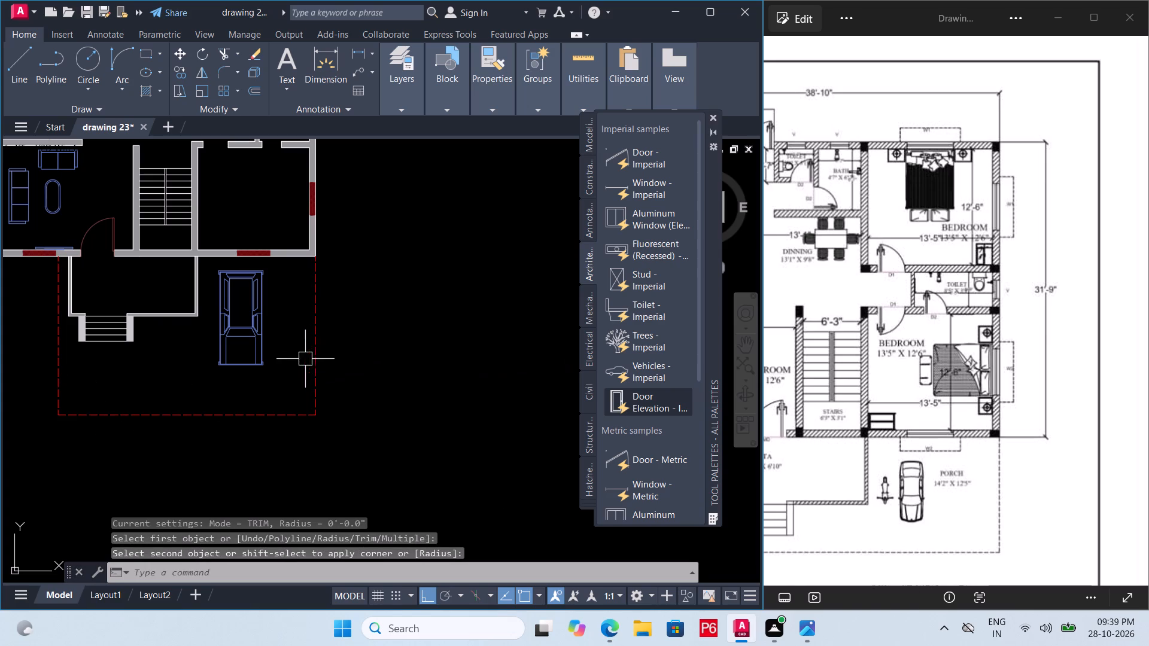
key(ctrl+s)
key(ctrl+s)
key(ctrl+s)
Move the truck block straight away from the house by about 3'-9" inside the enlarged porch outline, and save.
click(262, 362)
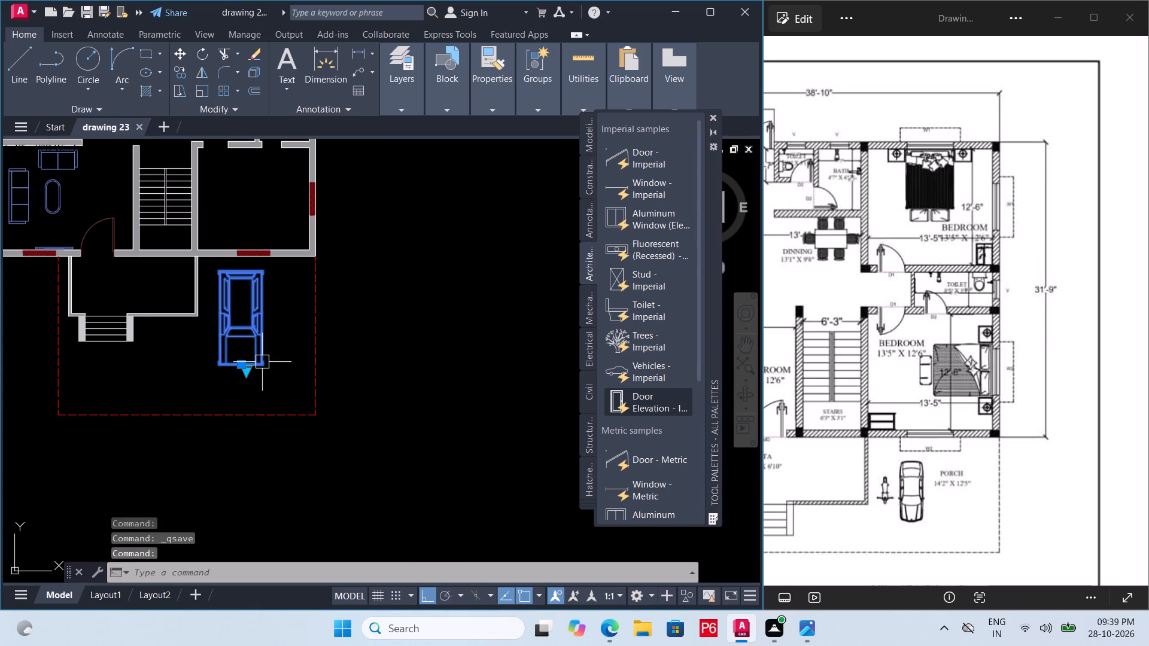
key(m)
key(space)
click(241, 320)
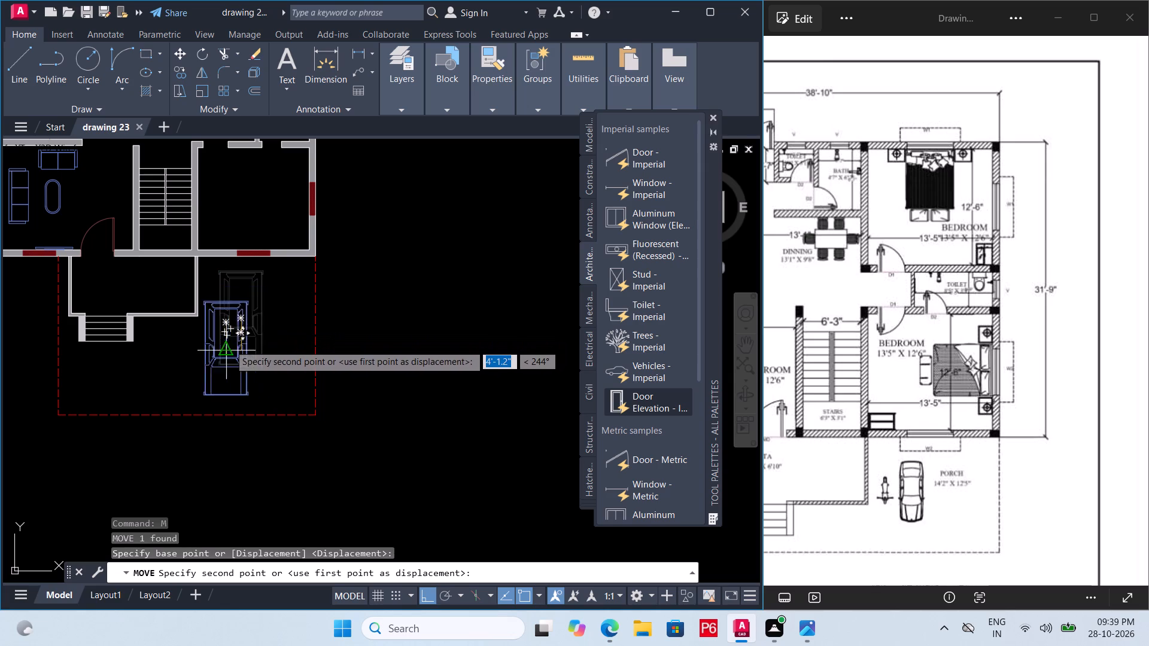
scroll(231, 348, up, 2)
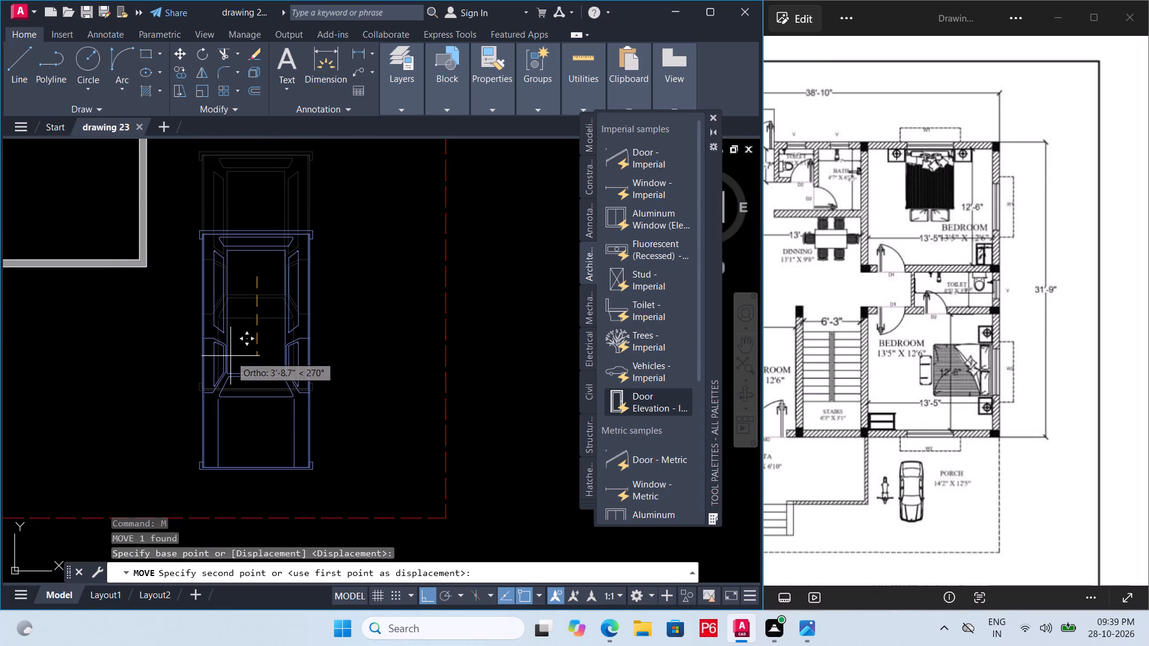
click(234, 356)
scroll(299, 352, down, 1)
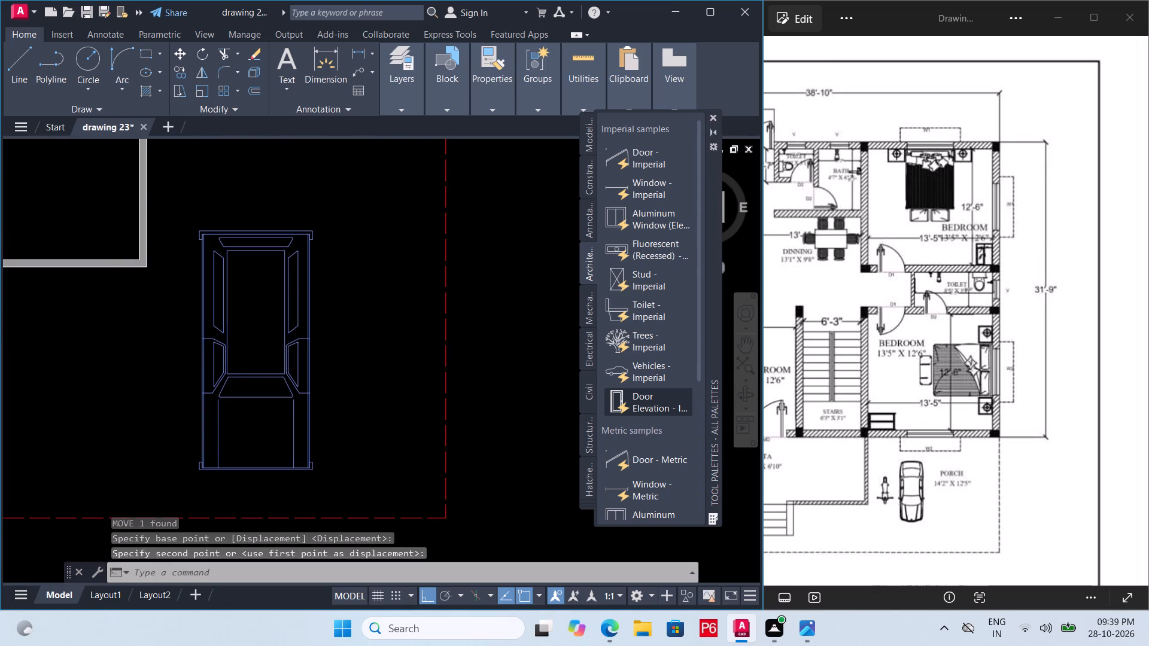
key(ctrl+s)
key(ctrl+s)
key(ctrl+s)
key(ctrl+s)
Insert the Toilet - Imperial block in the empty space outside the furnished plan's bedroom-side outer wall, and save.
scroll(335, 351, down, 3)
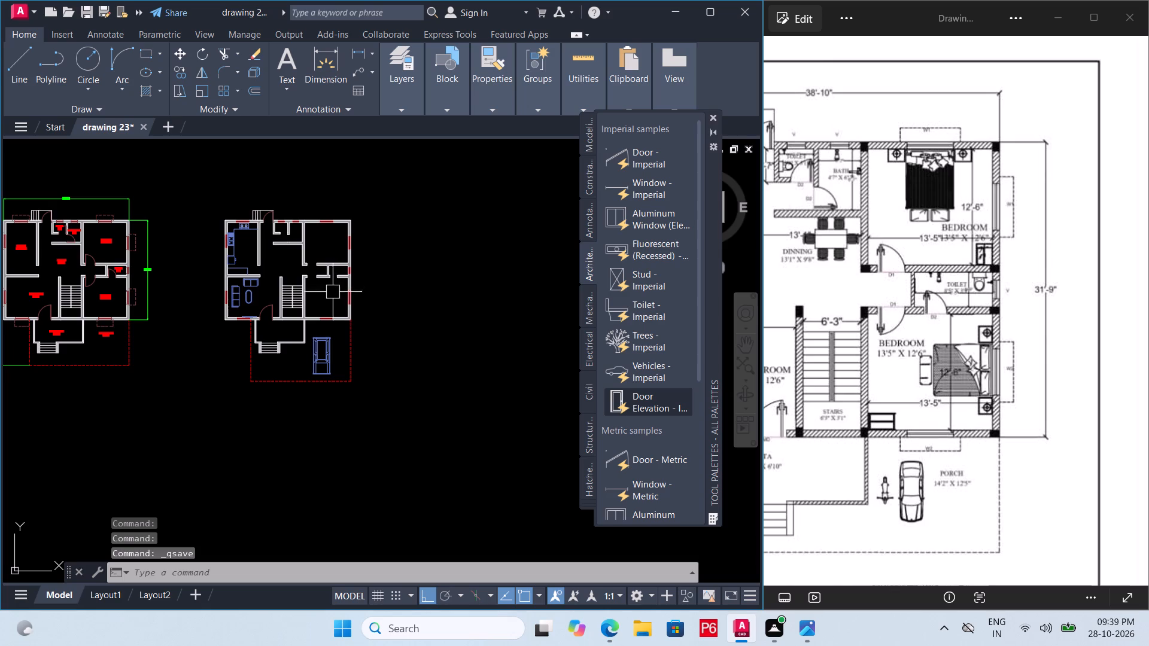
scroll(332, 306, up, 4)
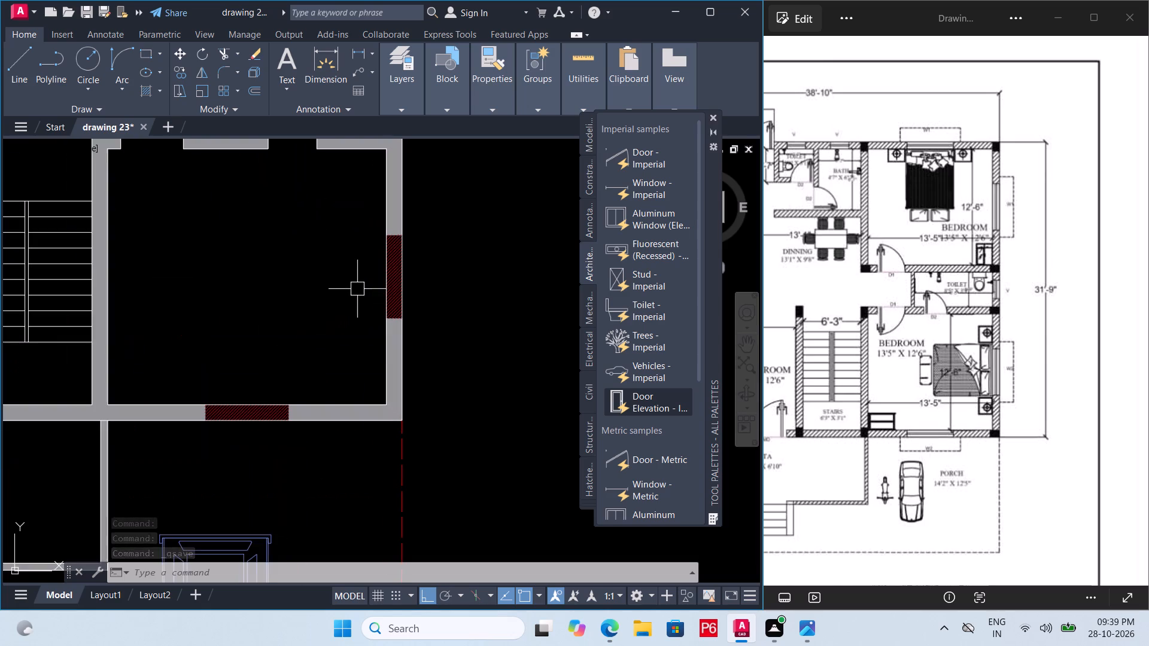
scroll(397, 264, up, 1)
scroll(316, 296, down, 2)
scroll(338, 254, up, 1)
scroll(320, 275, down, 2)
scroll(284, 226, down, 3)
scroll(281, 216, up, 2)
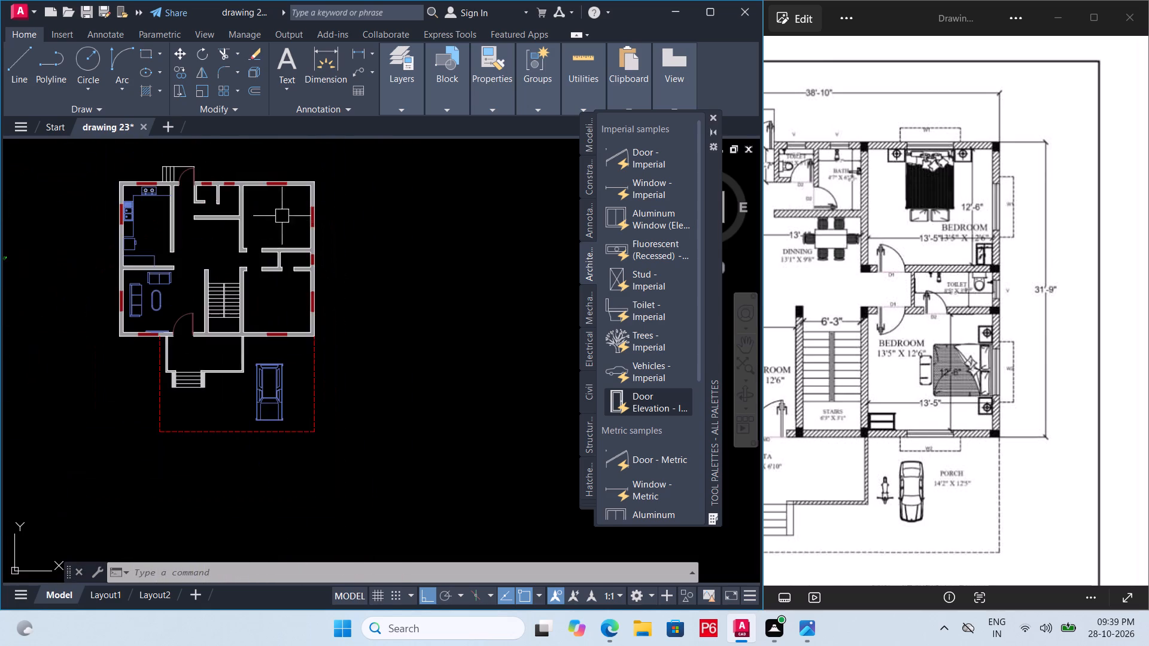
scroll(276, 252, up, 1)
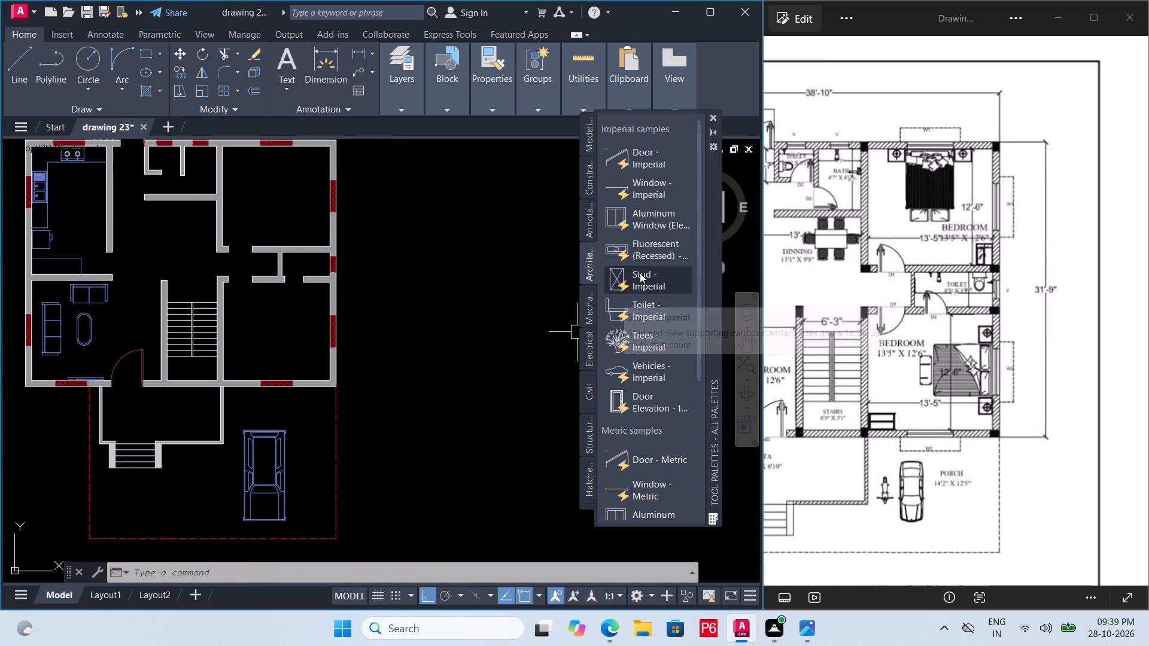
click(646, 307)
click(373, 307)
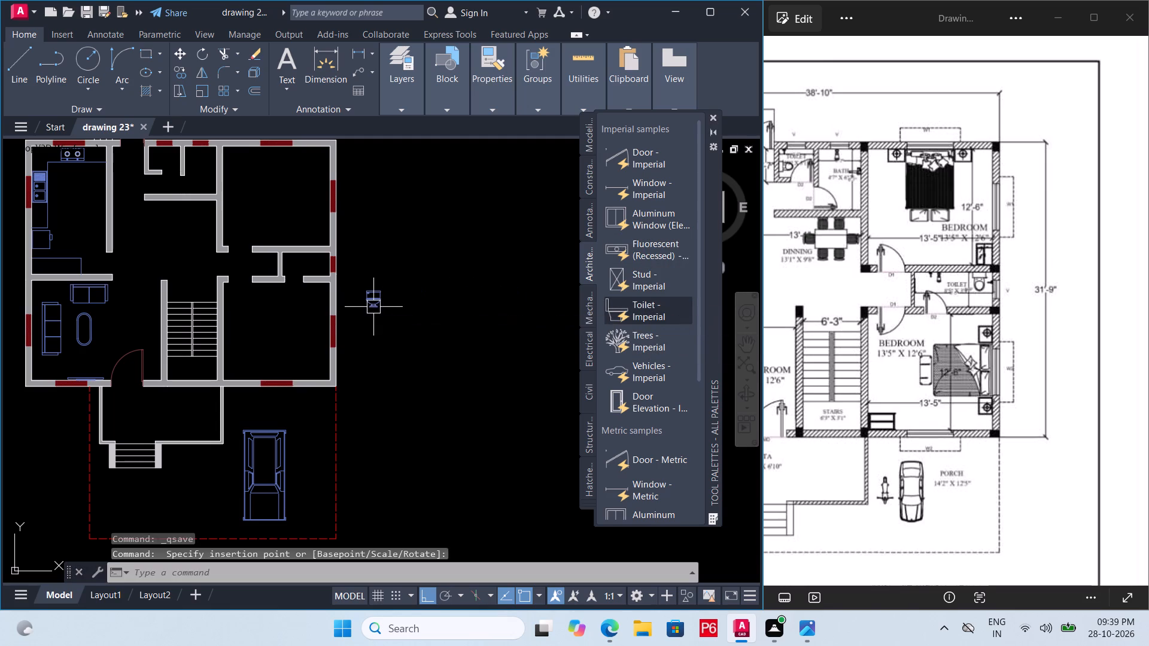
key(Escape)
scroll(369, 310, up, 2)
key(ctrl+s)
key(ctrl+s)
key(ctrl+s)
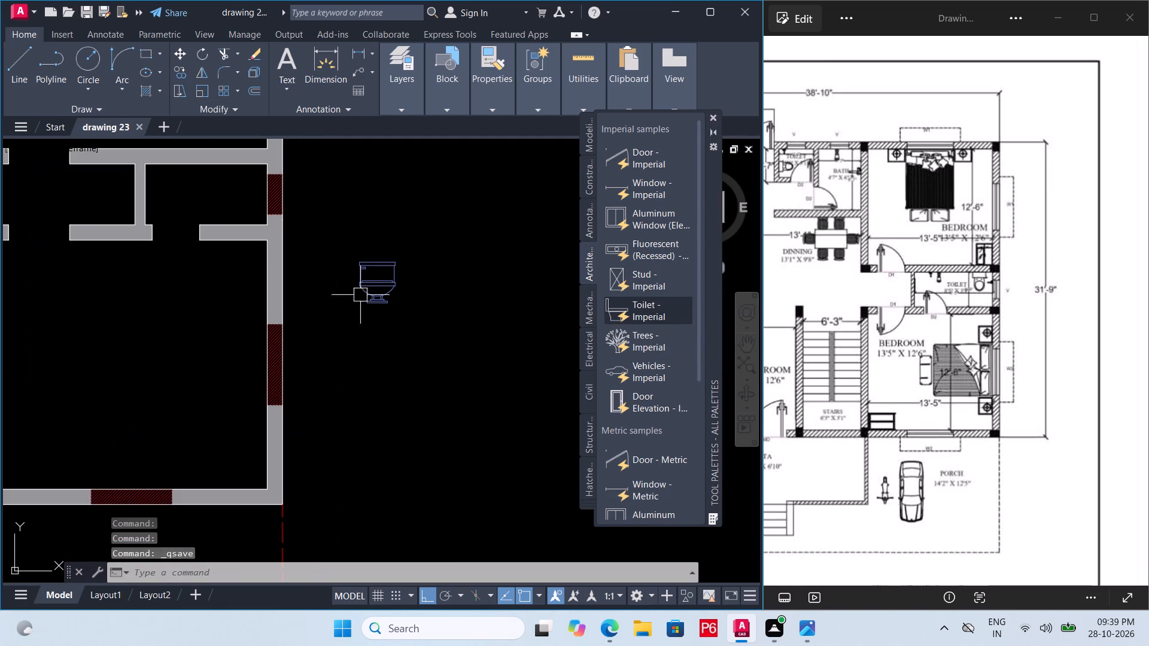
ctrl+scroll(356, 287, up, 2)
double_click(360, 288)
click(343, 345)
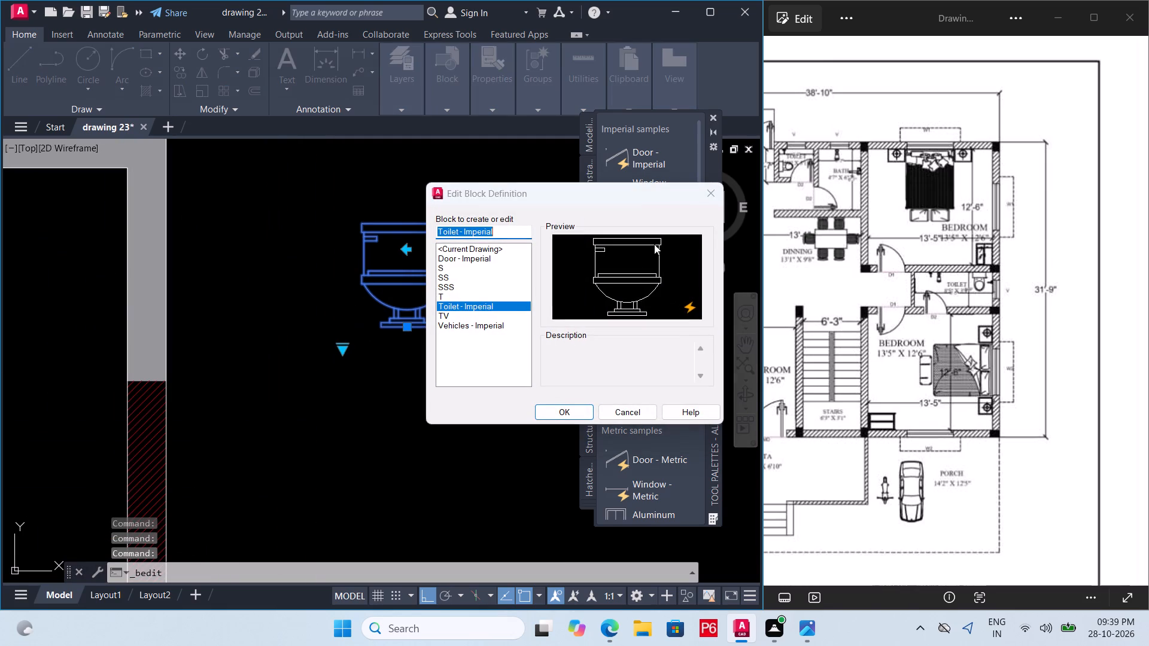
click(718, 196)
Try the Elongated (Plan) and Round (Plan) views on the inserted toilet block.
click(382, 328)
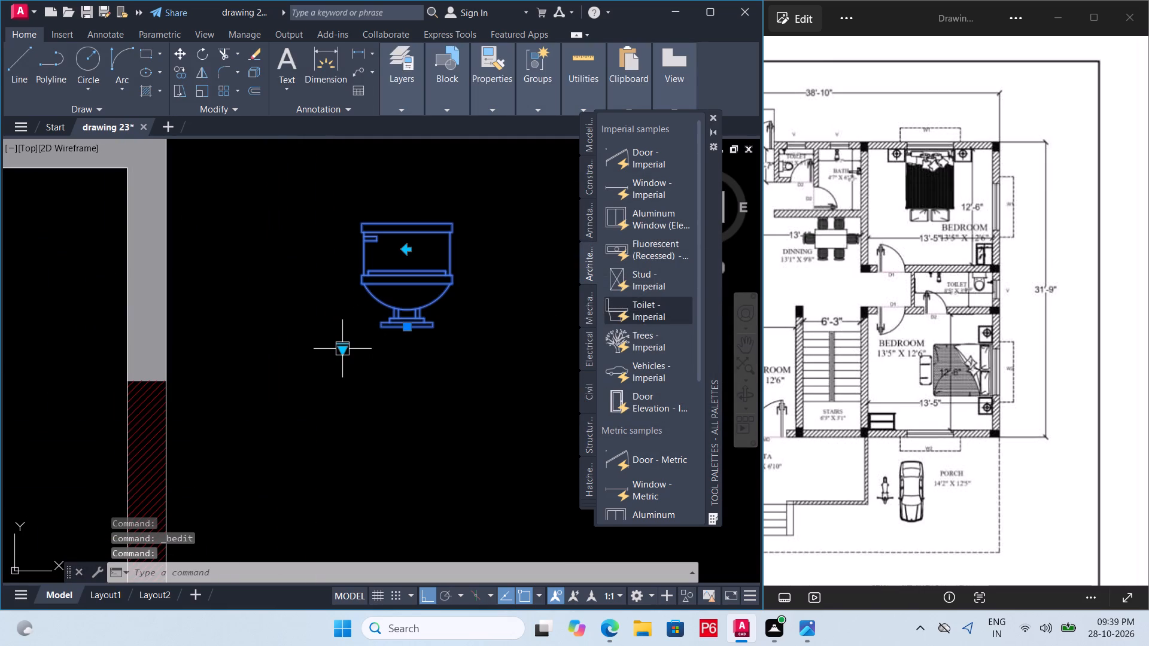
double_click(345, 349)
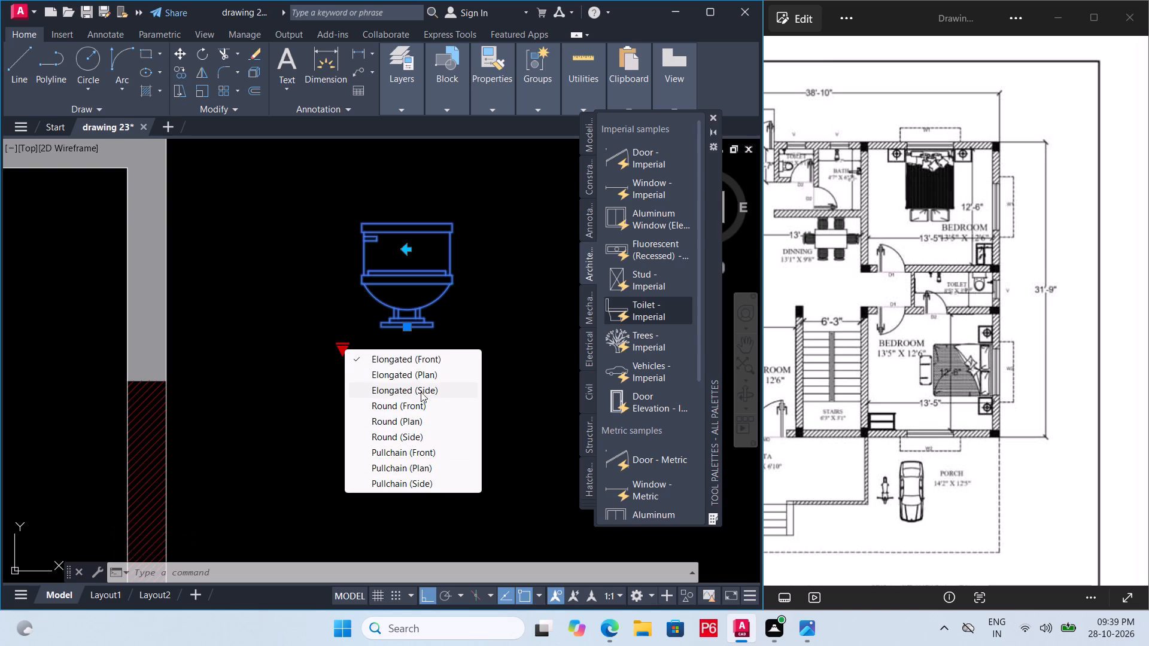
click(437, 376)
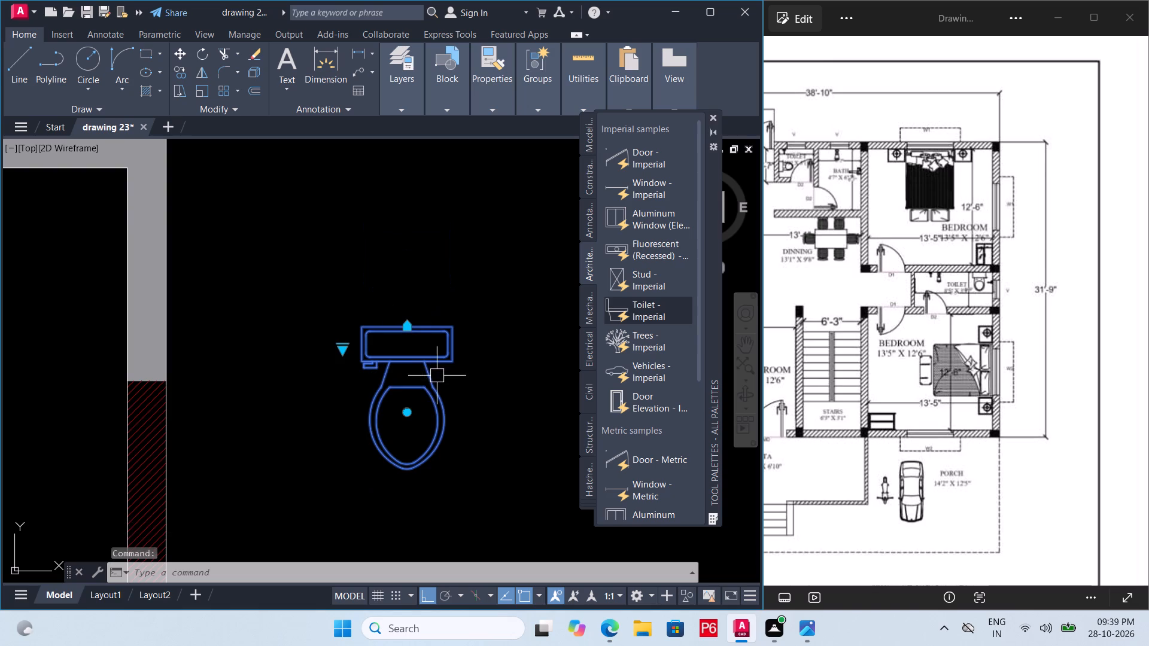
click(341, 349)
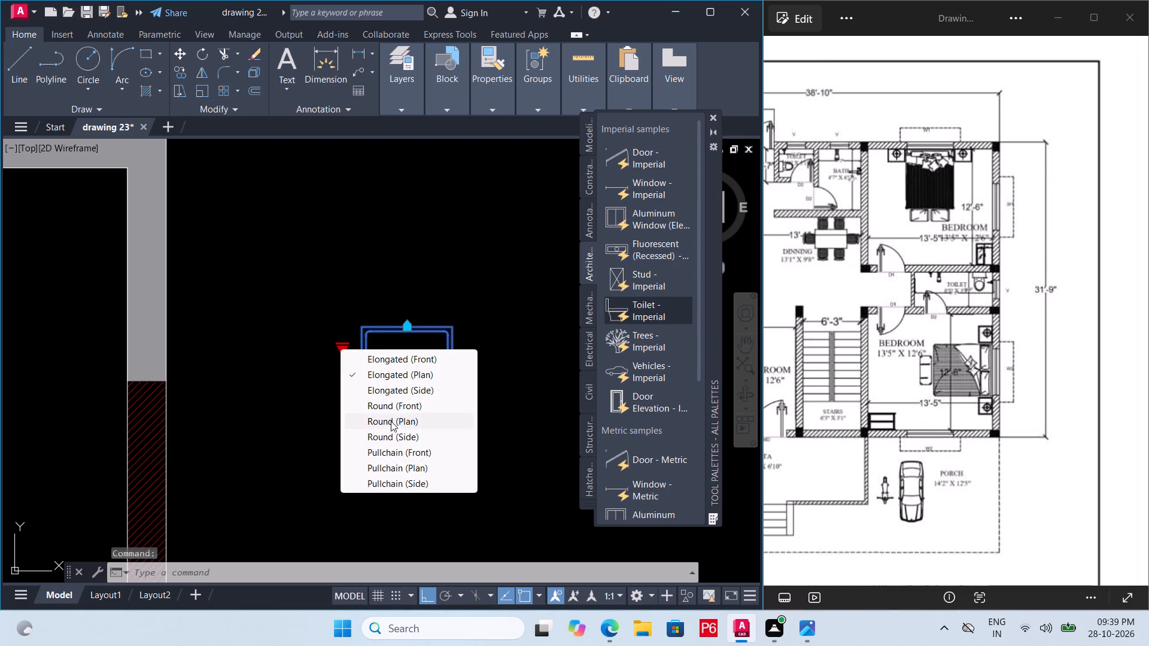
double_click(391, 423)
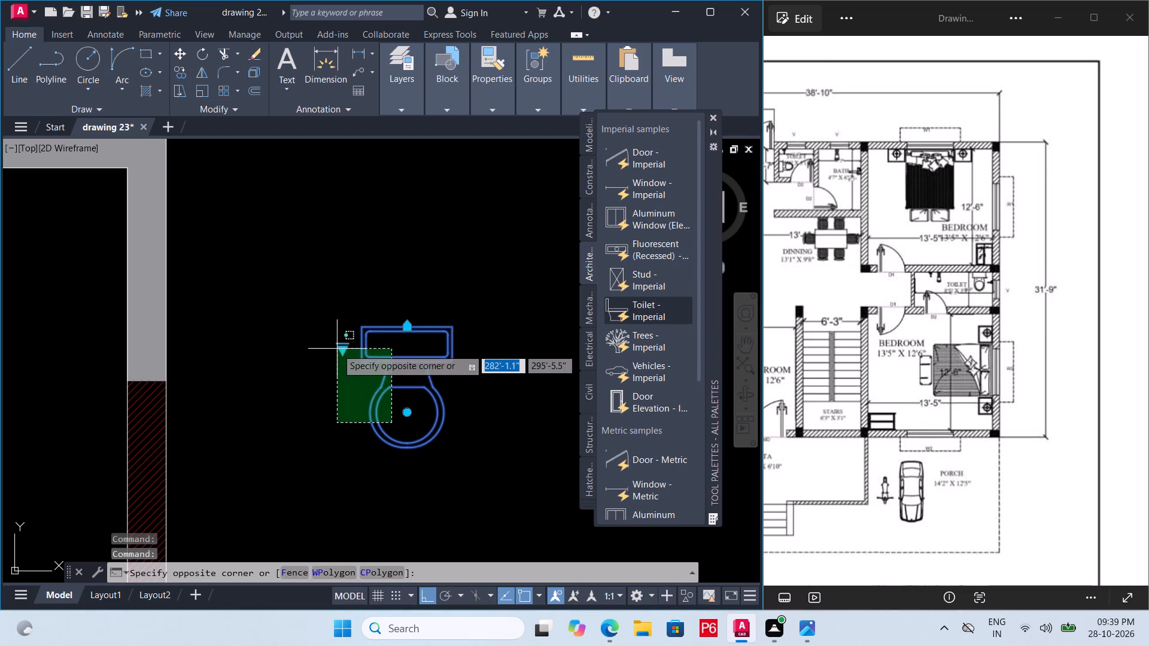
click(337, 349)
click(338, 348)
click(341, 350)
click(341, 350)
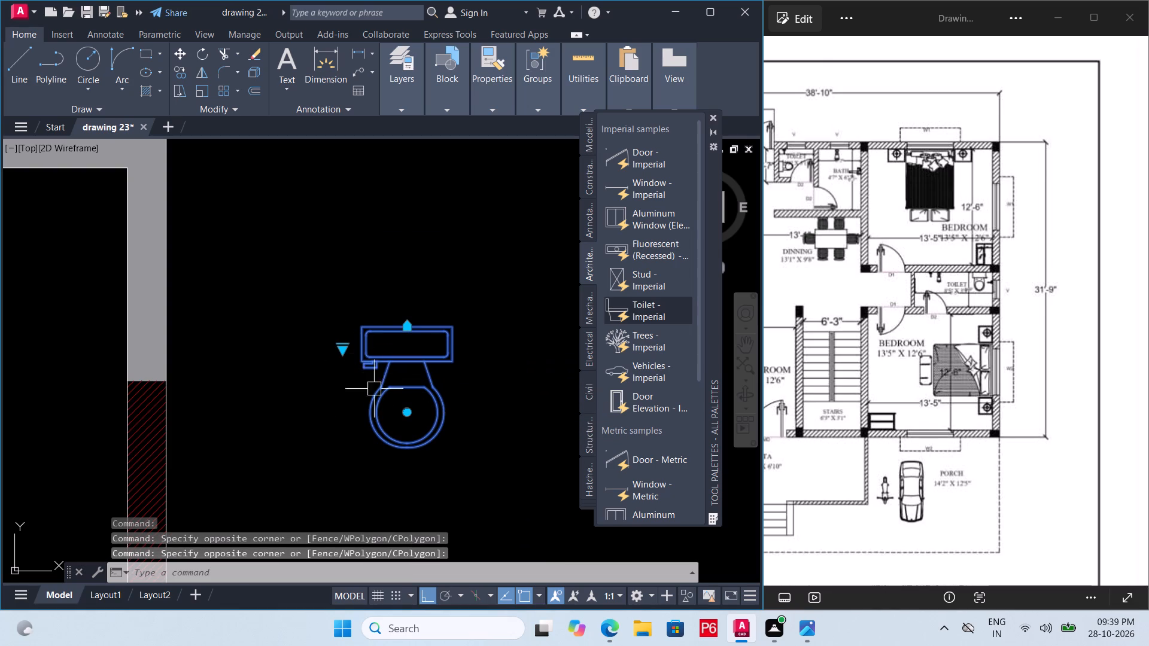
Set the toilet block's view to Pullchain (Plan).
click(344, 350)
double_click(430, 471)
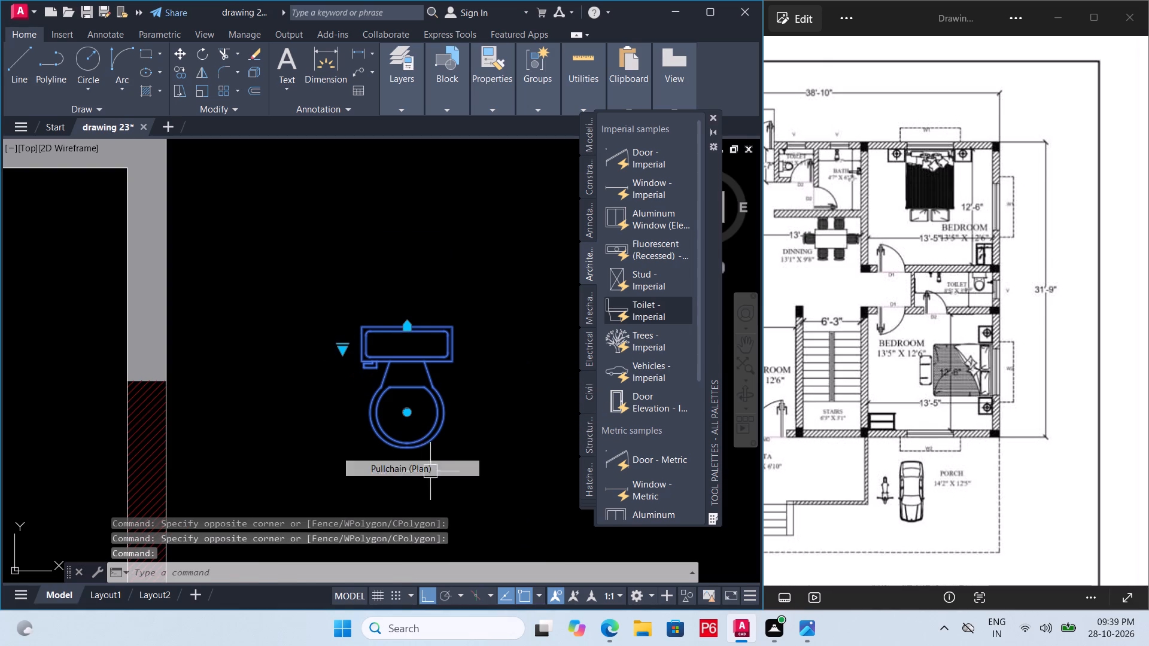
Deselect the toilet block and save the drawing.
key(Escape)
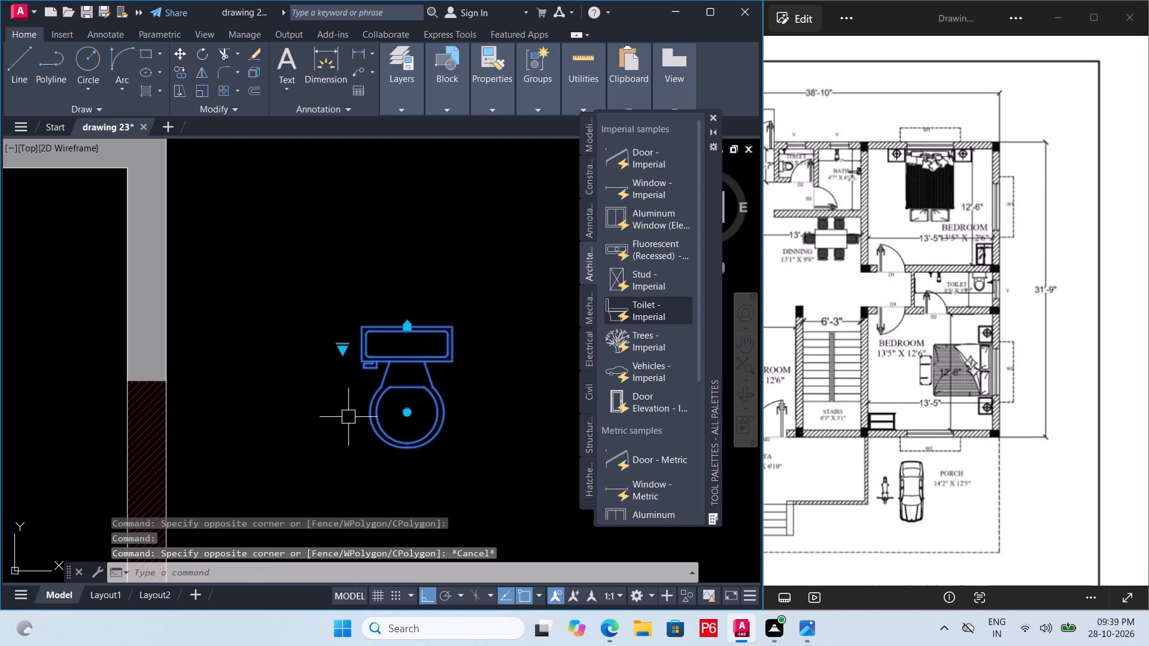
click(348, 416)
key(ctrl+s)
key(ctrl+s)
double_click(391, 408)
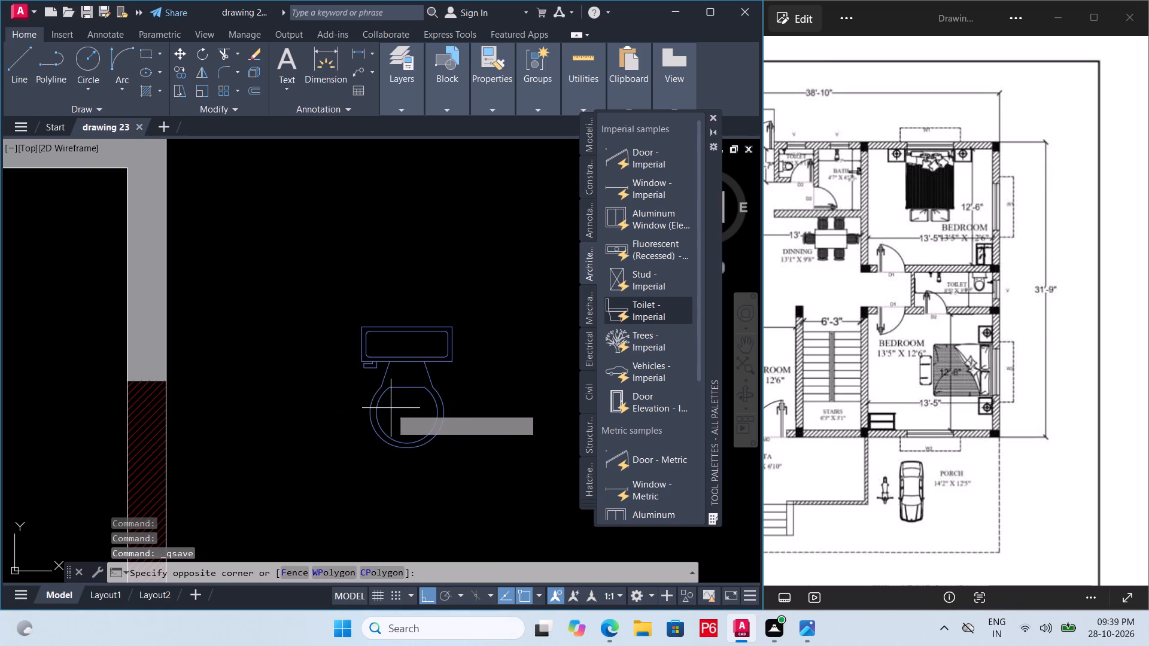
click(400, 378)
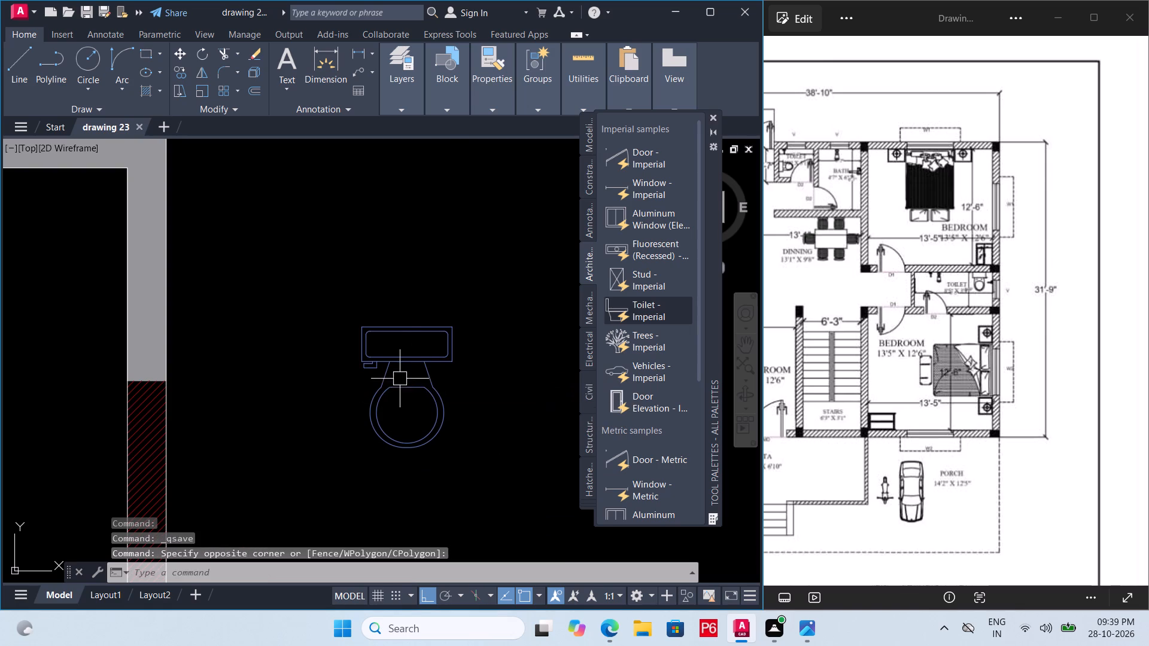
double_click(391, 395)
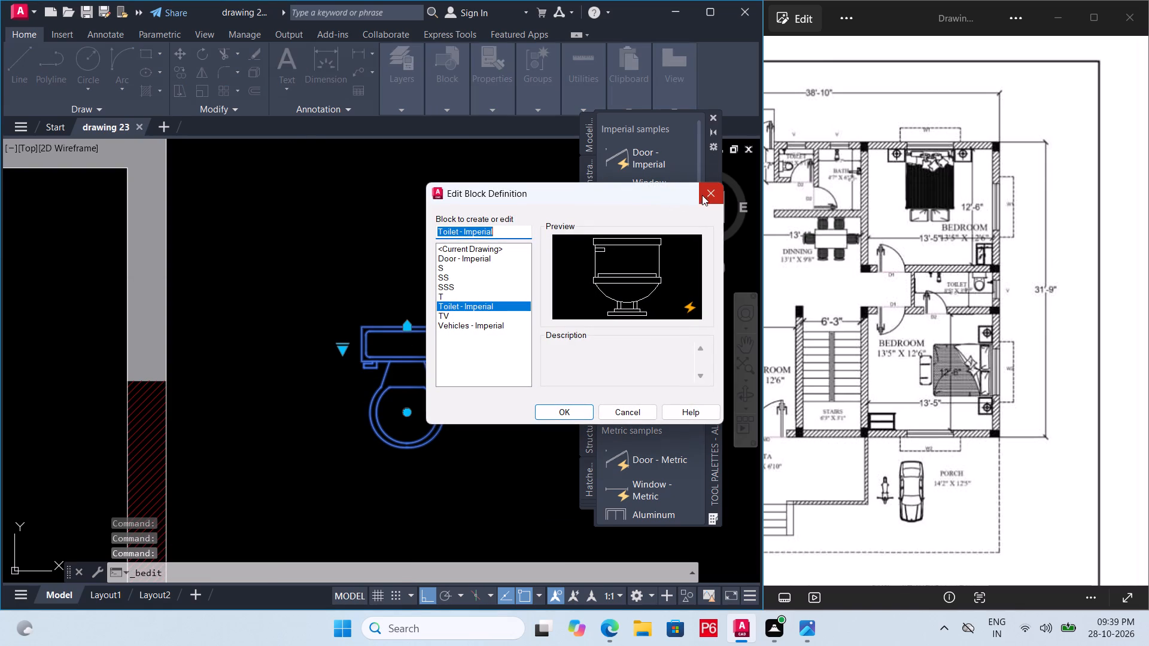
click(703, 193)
Rotate the toilet block outside the bedroom wall by 270° so its tank faces away from the house.
scroll(498, 242, down, 3)
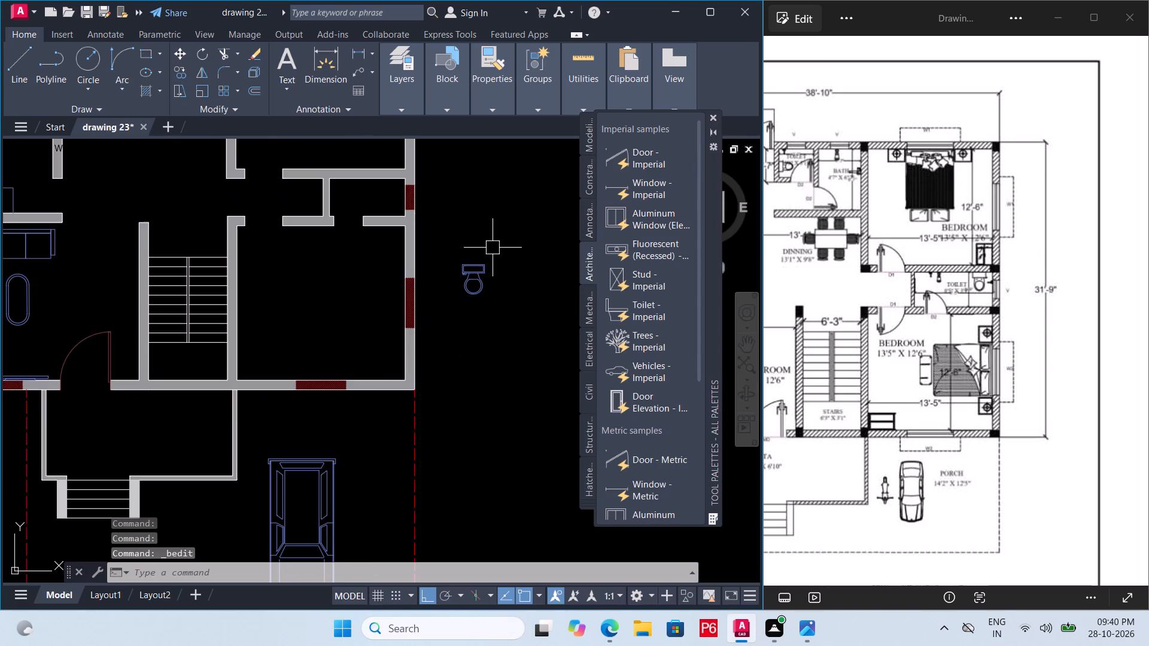
click(479, 268)
scroll(491, 272, up, 2)
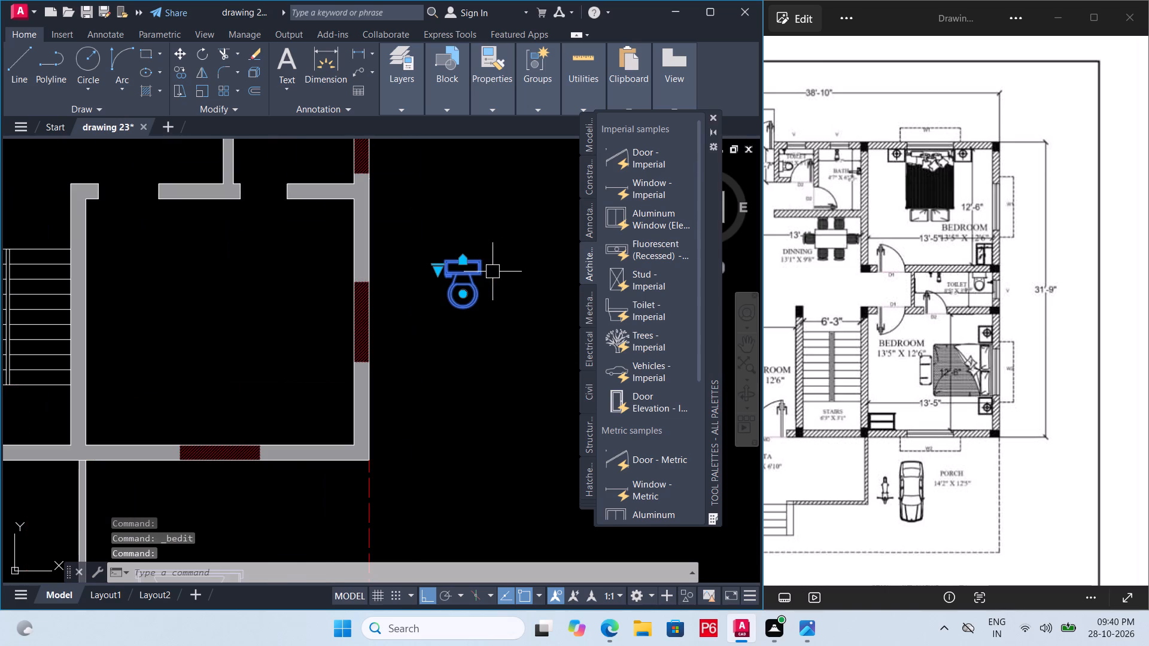
text(RO)
key(space)
click(480, 285)
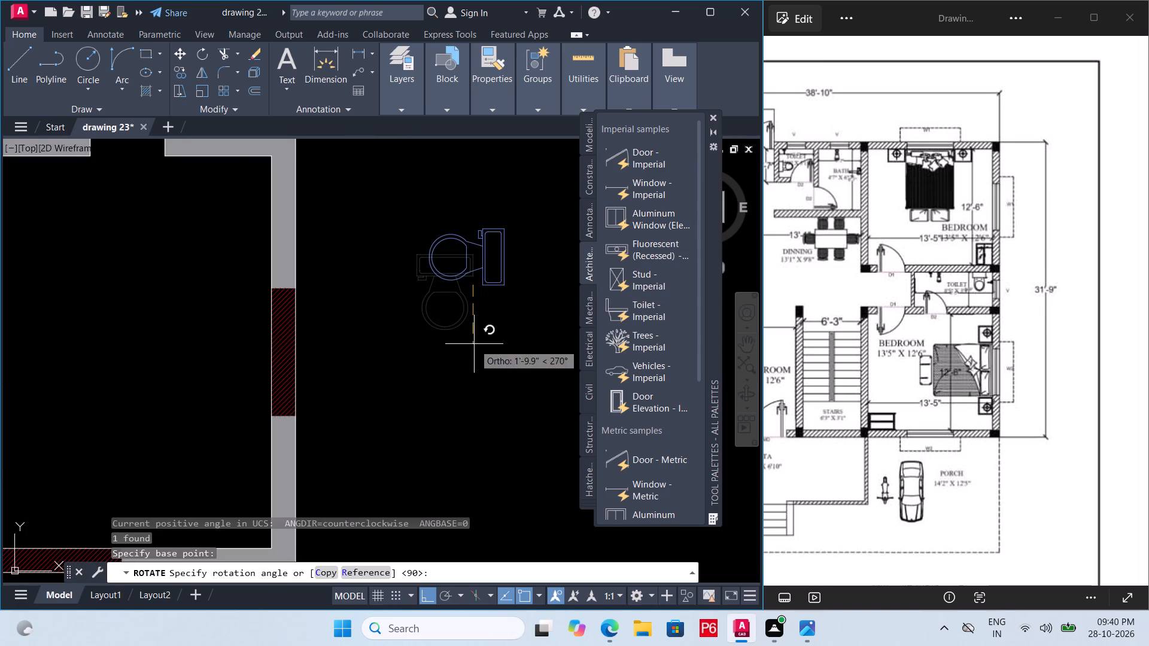
click(473, 415)
scroll(469, 333, down, 1)
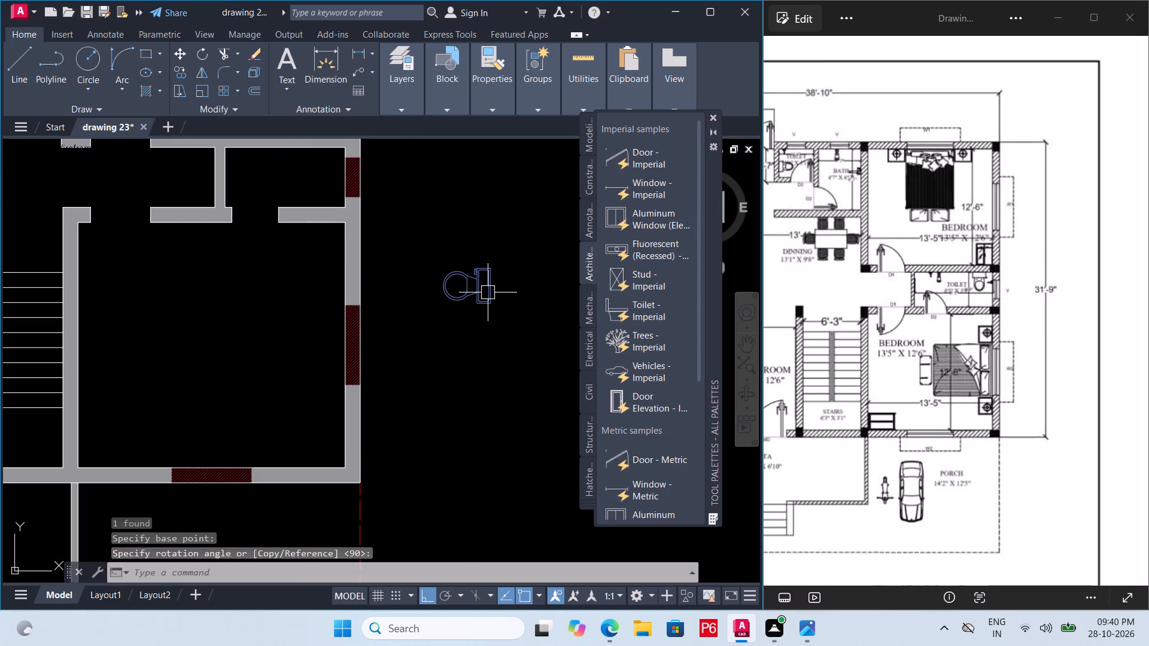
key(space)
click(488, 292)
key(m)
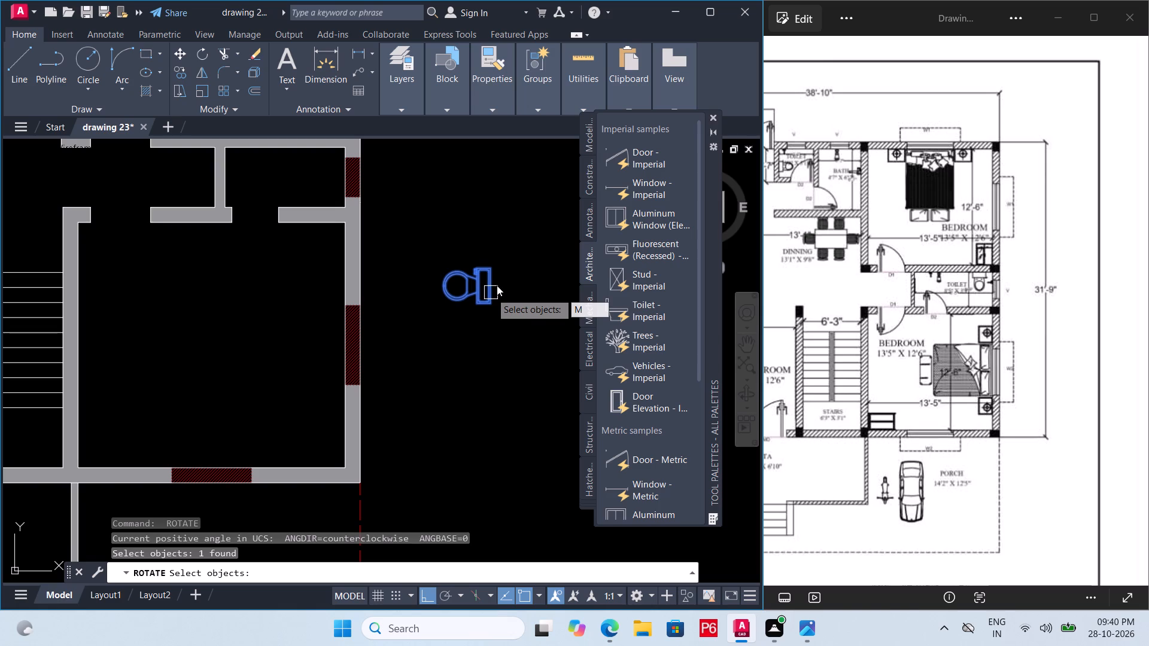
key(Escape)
Move the toilet block into the toilet between the two bedrooms, tank back against the outer wall at the window, and save.
click(488, 287)
text(M)
key(space)
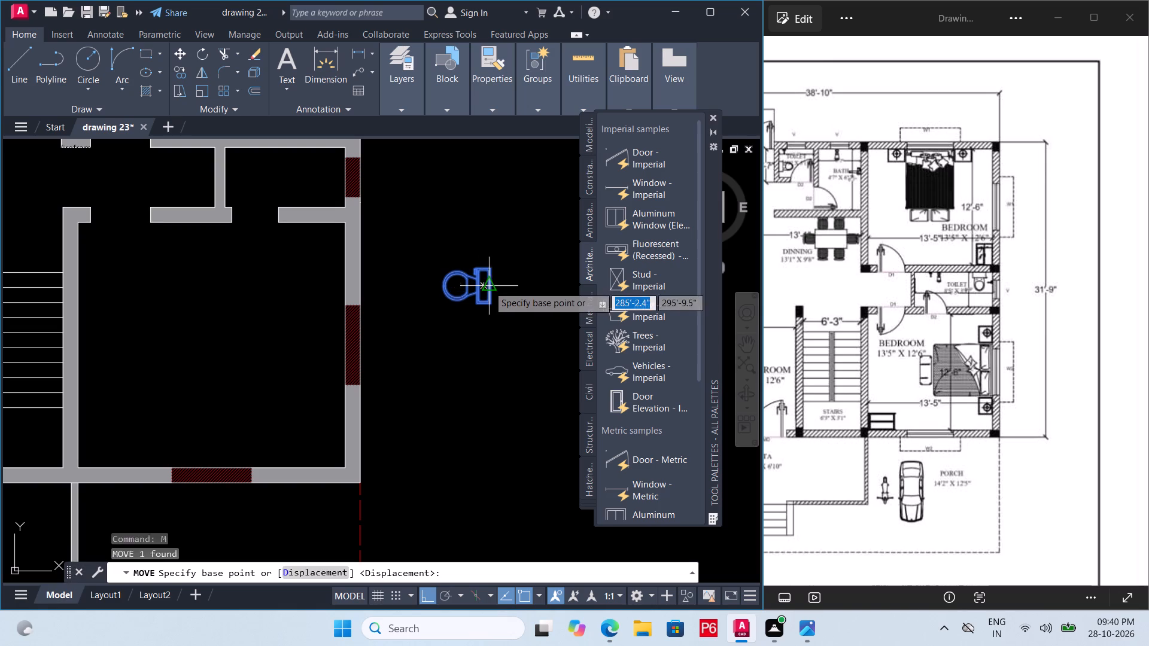
scroll(492, 284, up, 4)
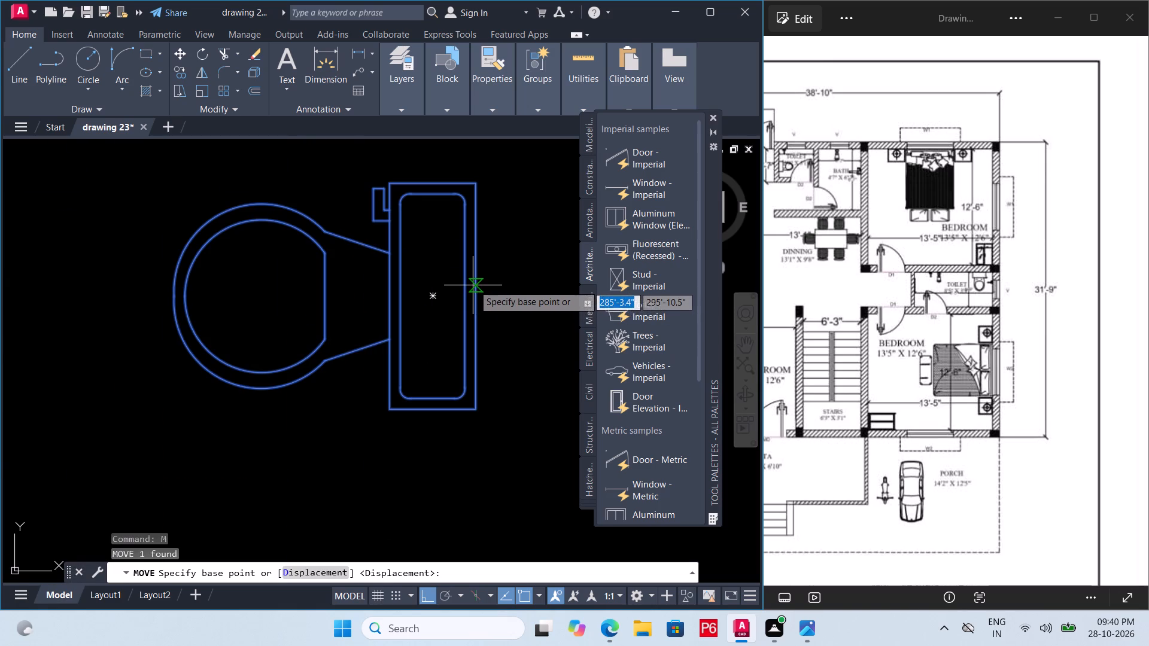
click(475, 293)
scroll(490, 290, down, 4)
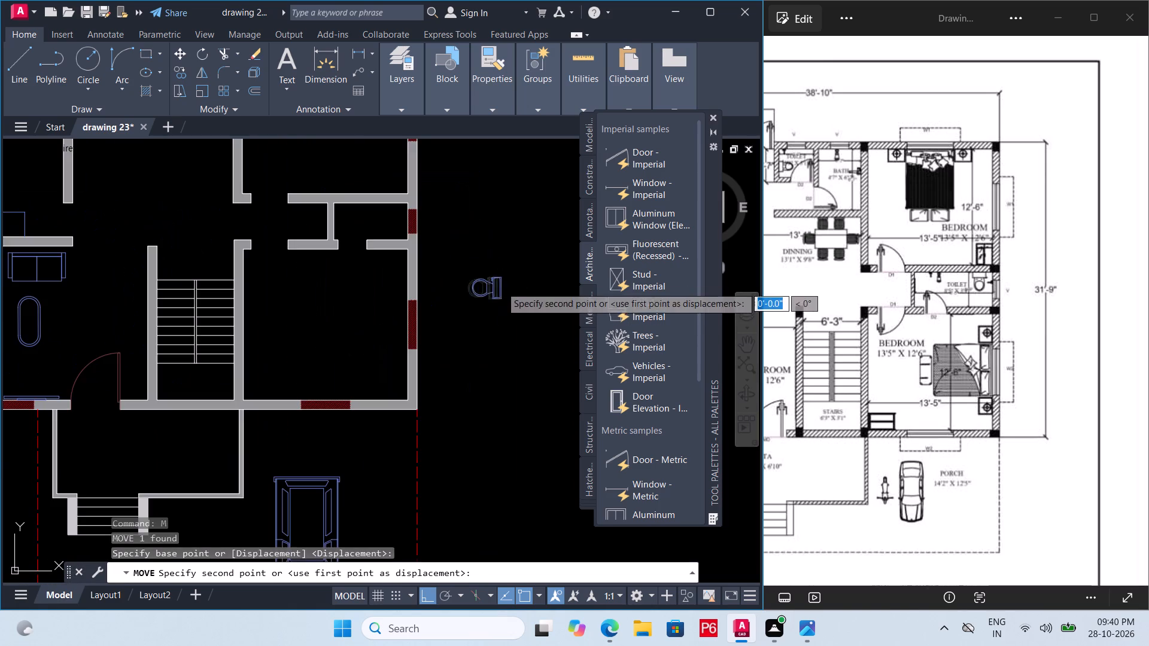
scroll(501, 287, down, 1)
scroll(410, 221, up, 4)
key(F8)
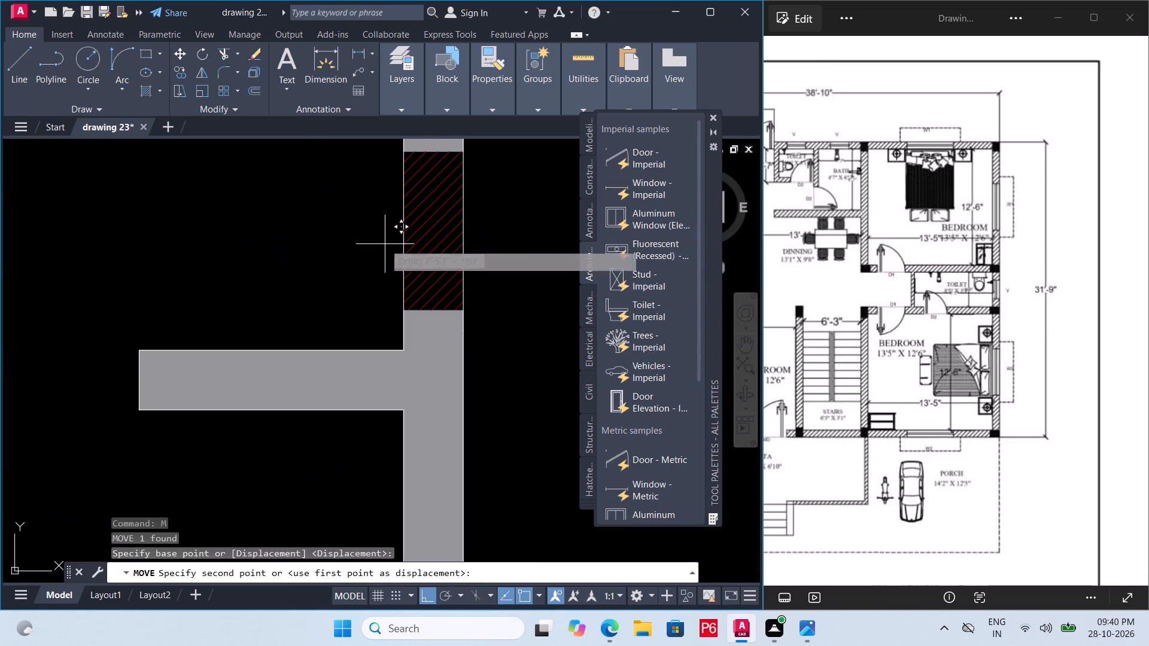
scroll(386, 295, down, 1)
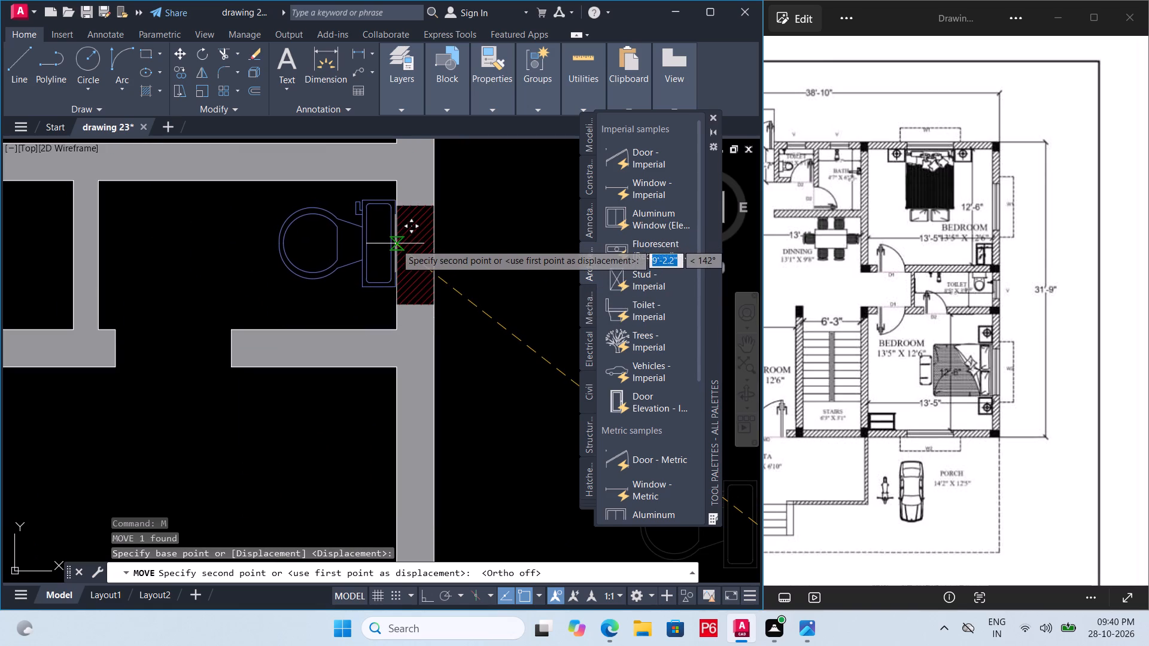
click(396, 245)
scroll(360, 269, down, 1)
key(ctrl+s)
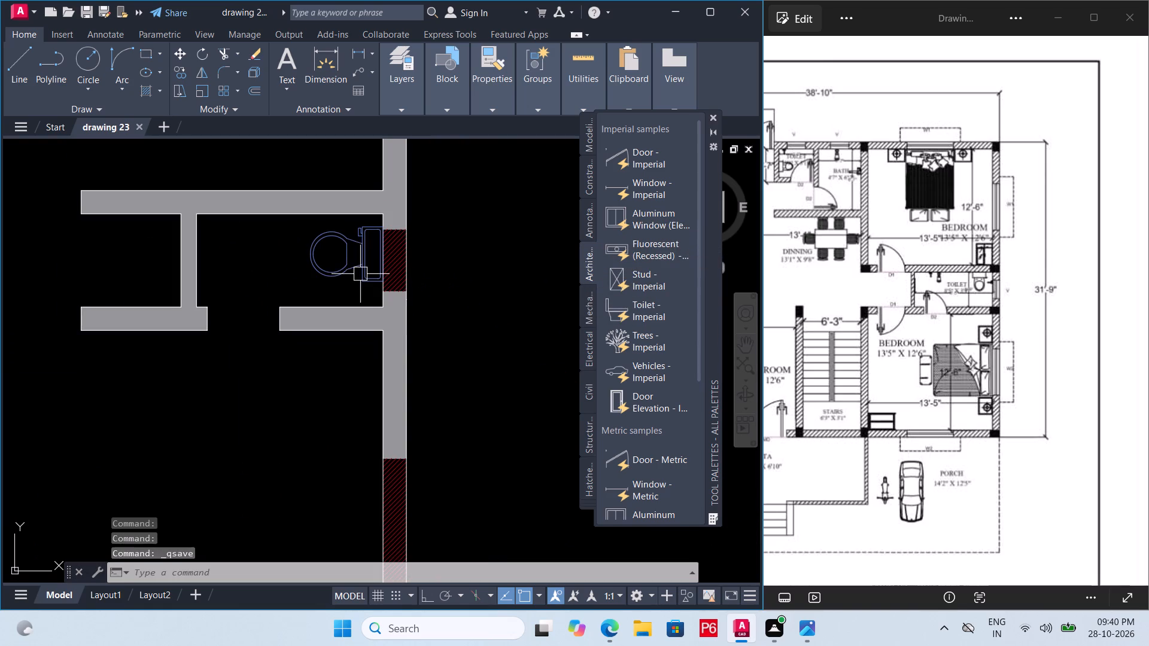
key(ctrl+s)
key(ctrl+s)
key(ctrl+s)
key(ctrl+s)
key(ctrl+s)
key(ctrl+s)
Copy the toilet block from between the bedrooms into the open dining area beside the kitchen, and save.
scroll(370, 274, down, 4)
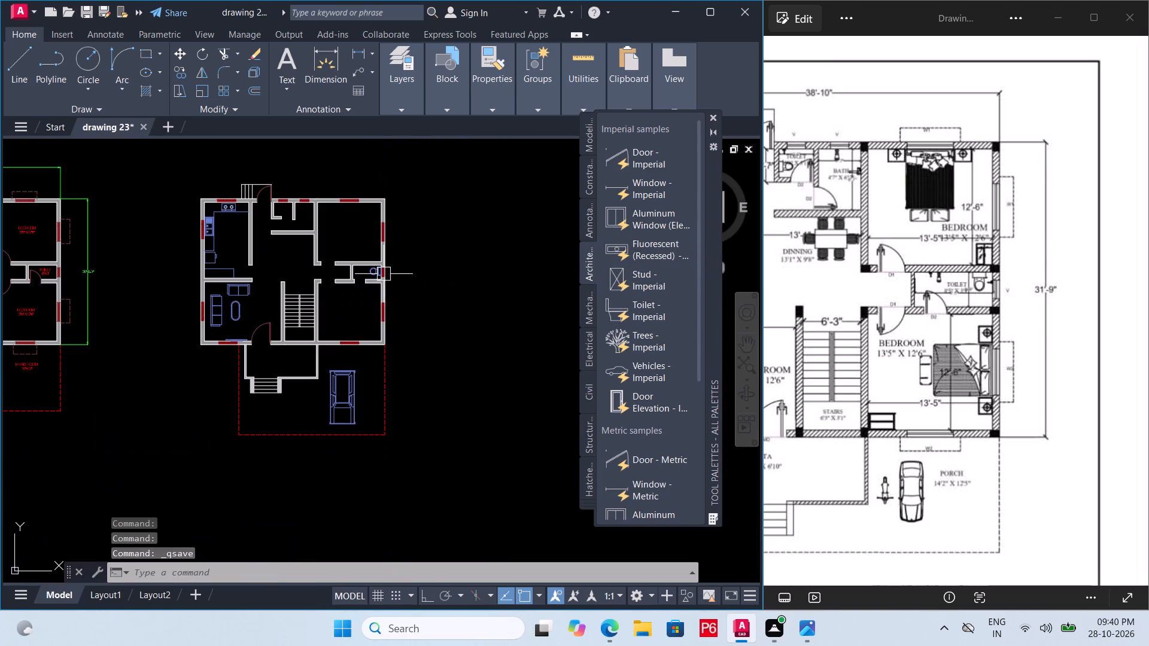
scroll(369, 264, up, 1)
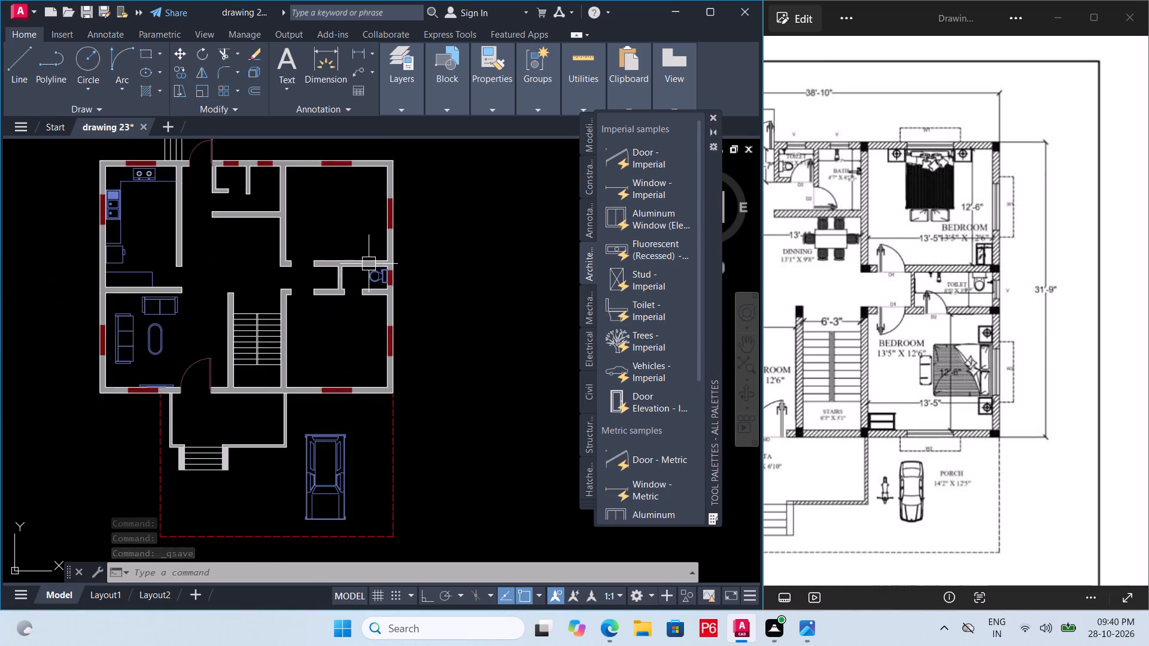
scroll(369, 264, up, 1)
click(375, 285)
text(CO)
key(space)
click(375, 285)
scroll(310, 329, down, 3)
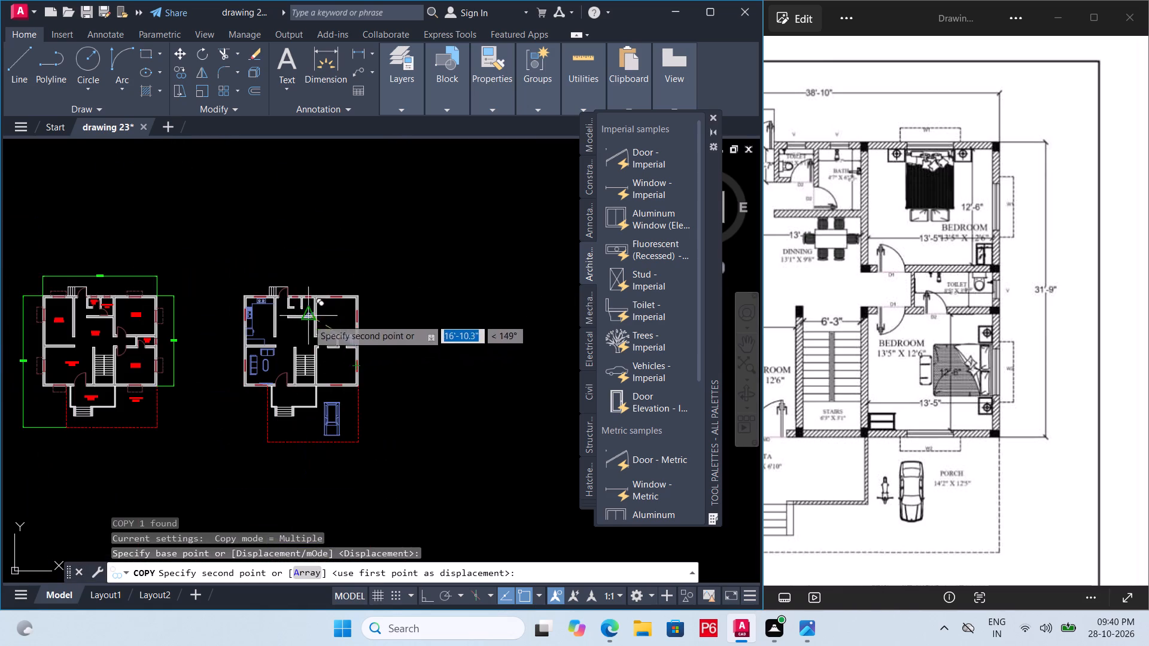
scroll(285, 306, up, 3)
click(298, 389)
key(Escape)
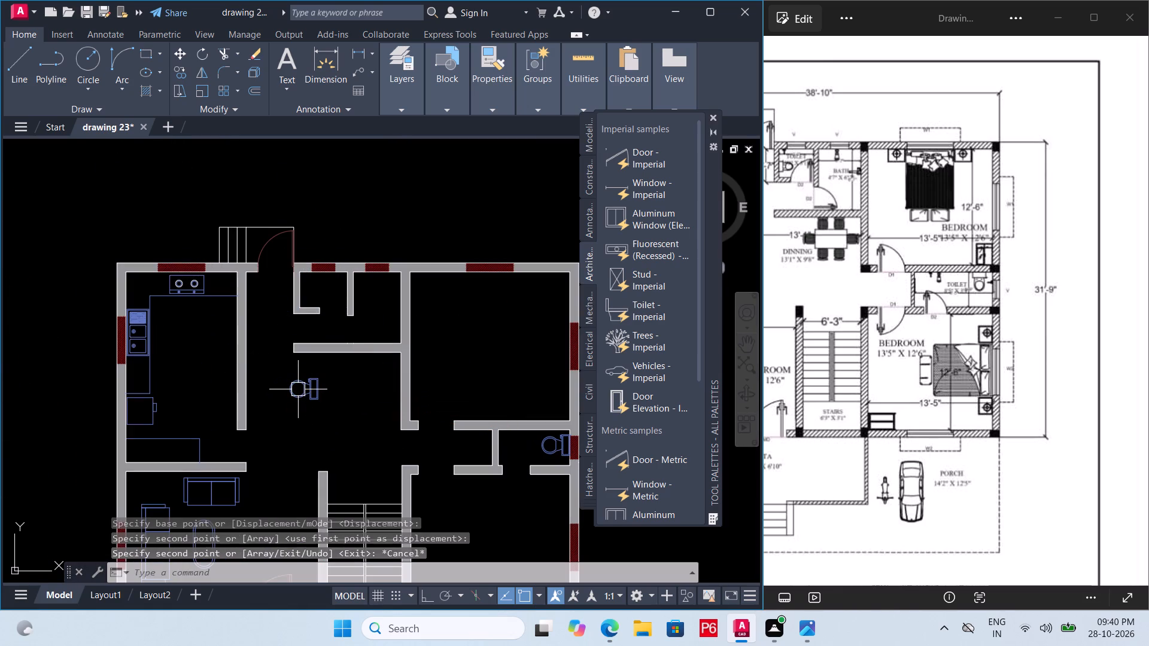
key(ctrl+s)
key(ctrl+s)
key(ctrl+s)
key(ctrl+s)
key(ctrl+s)
key(ctrl+s)
key(ctrl+s)
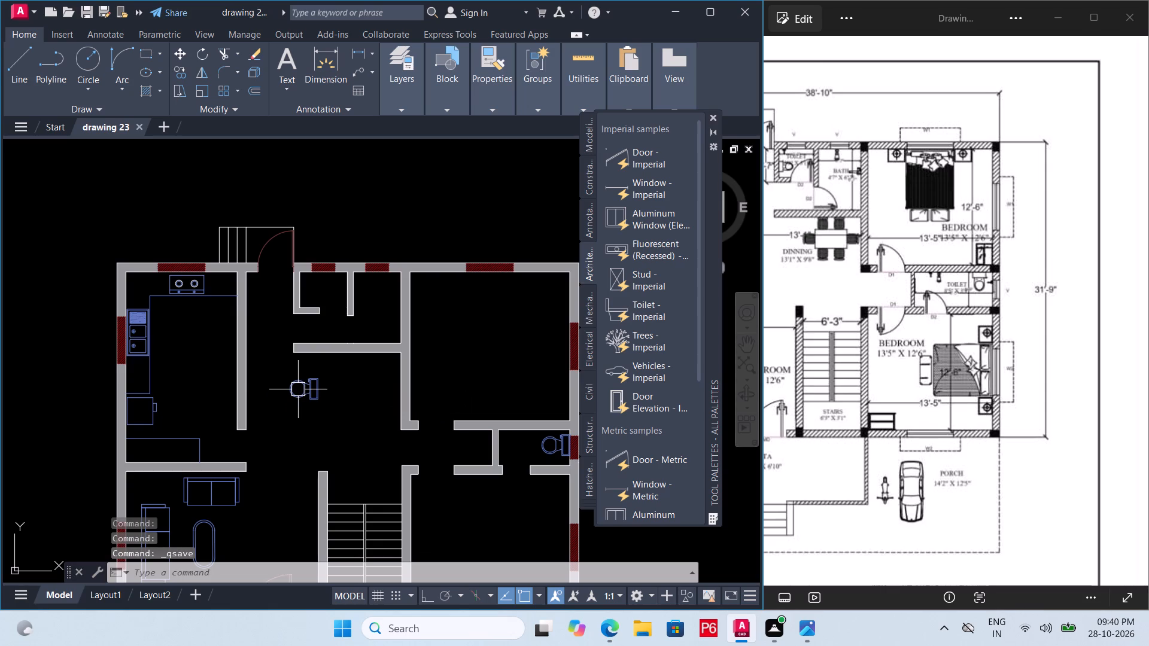
key(ctrl+s)
key(ctrl+s)
key(ctrl+s)
key(ctrl+s)
key(ctrl+s)
key(ctrl+s)
key(ctrl+s)
key(ctrl+s)
Rotate the copied toilet block in the dining area by 180°, and save.
text(RO)
key(space)
double_click(314, 398)
right_click(314, 398)
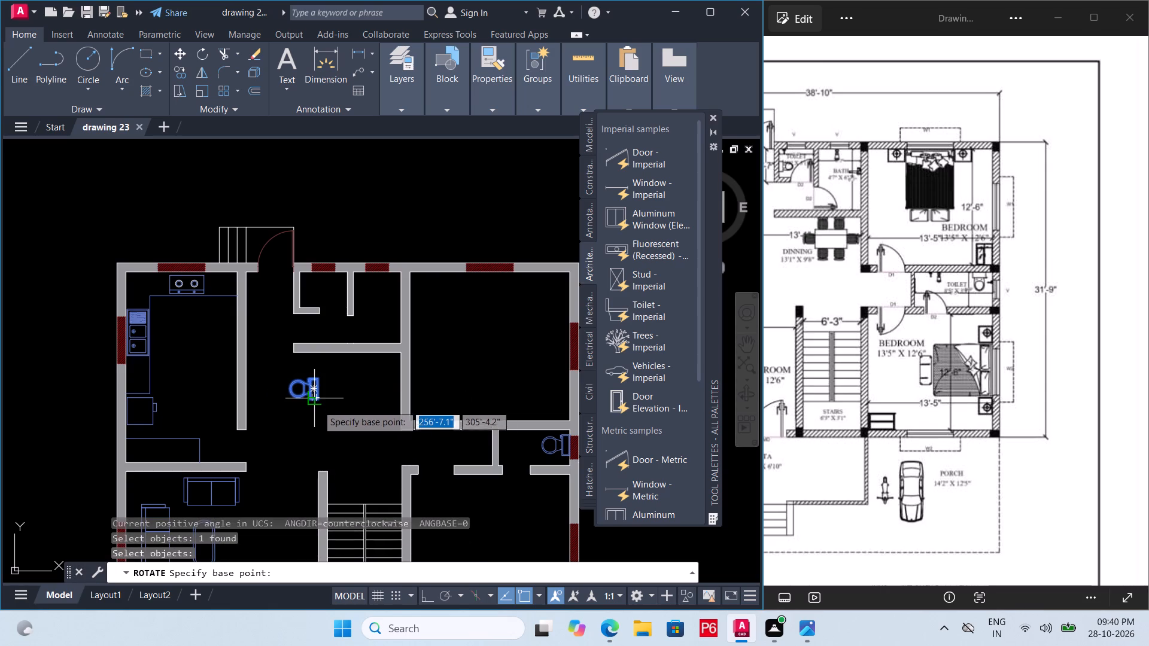
click(315, 398)
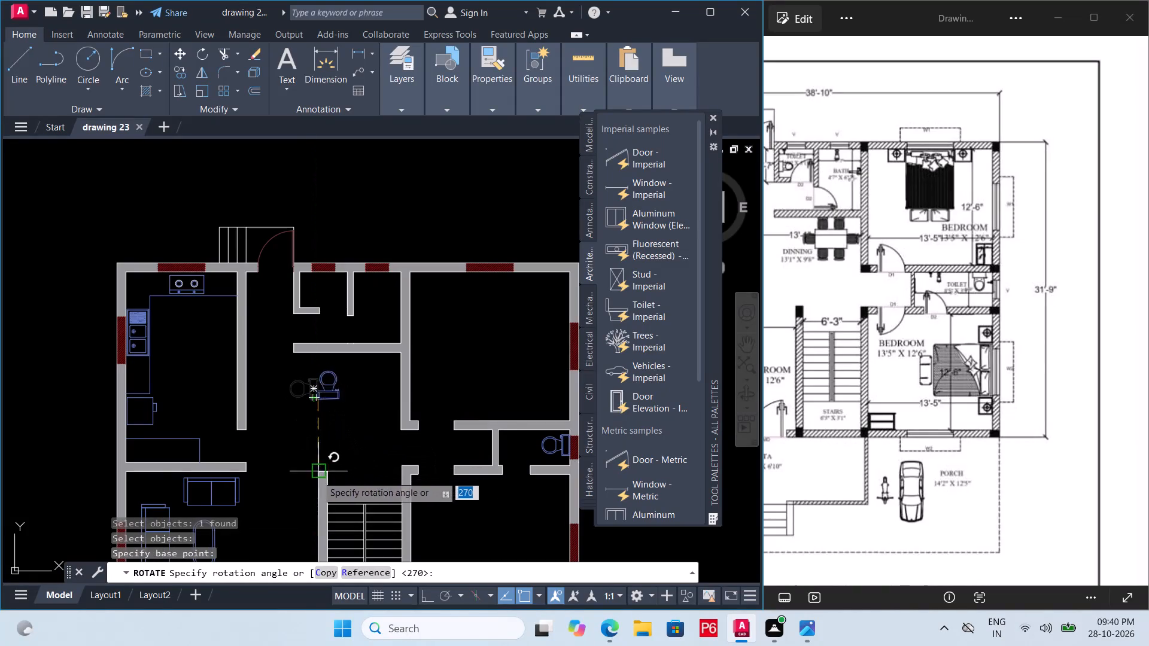
key(F8)
click(261, 392)
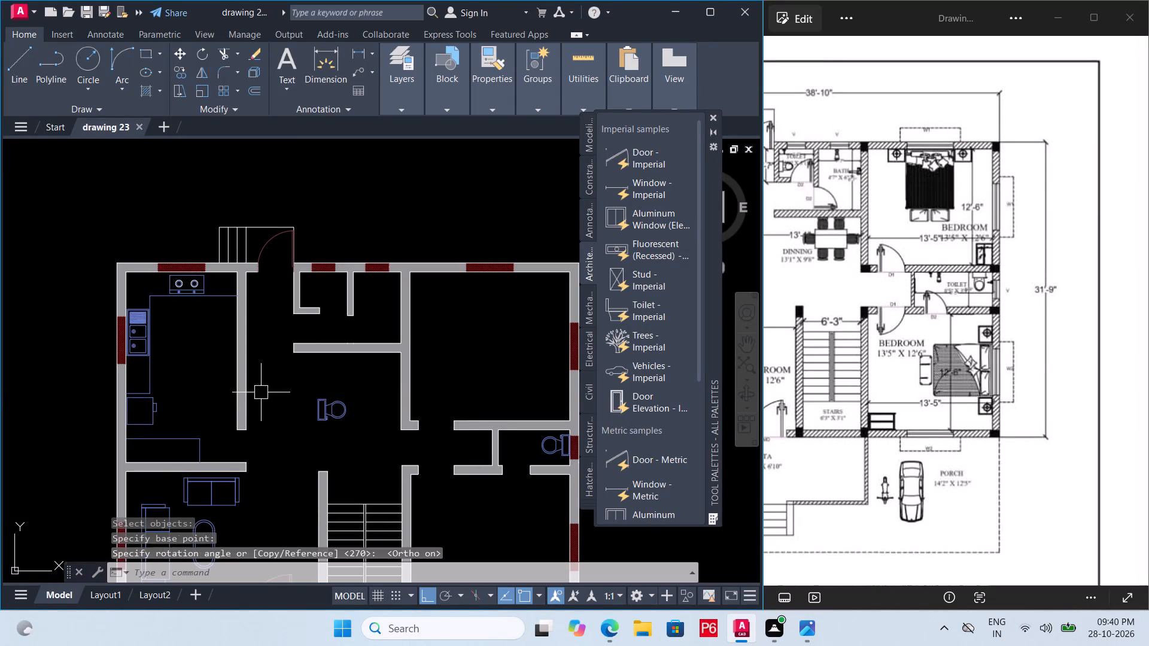
key(Escape)
key(ctrl+s)
key(ctrl+s)
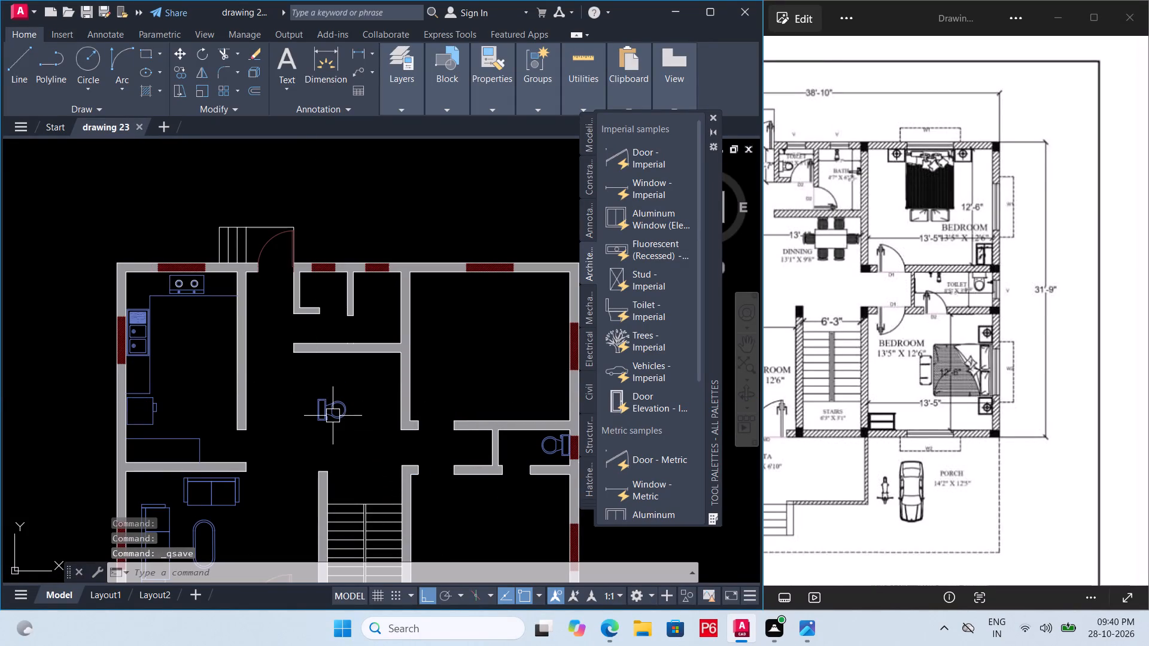
Move the copied toilet block into the small toilet beside the stepped rear entrance, tank back against its entrance-side wall, and save.
click(333, 416)
scroll(312, 426, up, 3)
key(m)
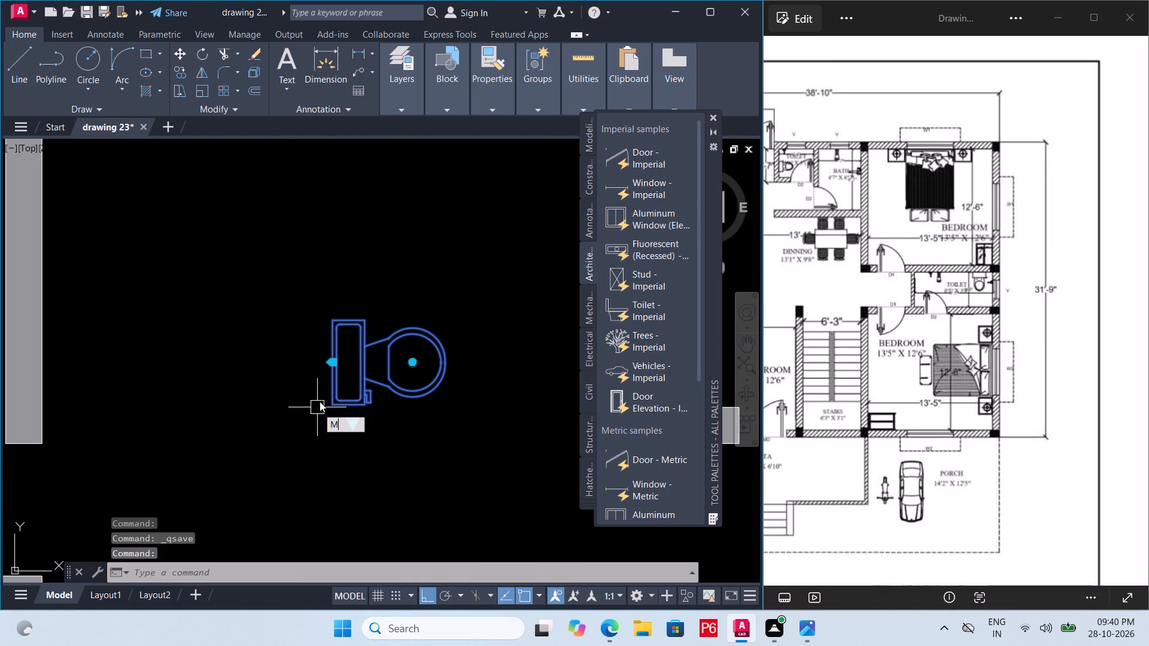
key(space)
scroll(330, 367, up, 2)
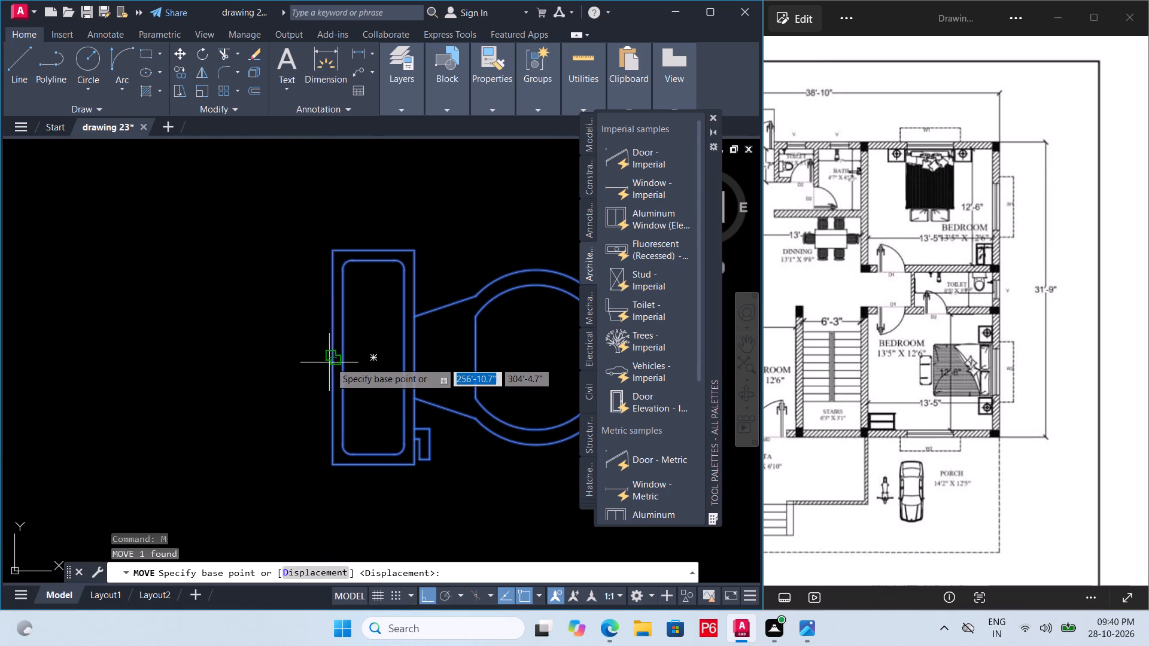
click(332, 362)
scroll(262, 365, down, 5)
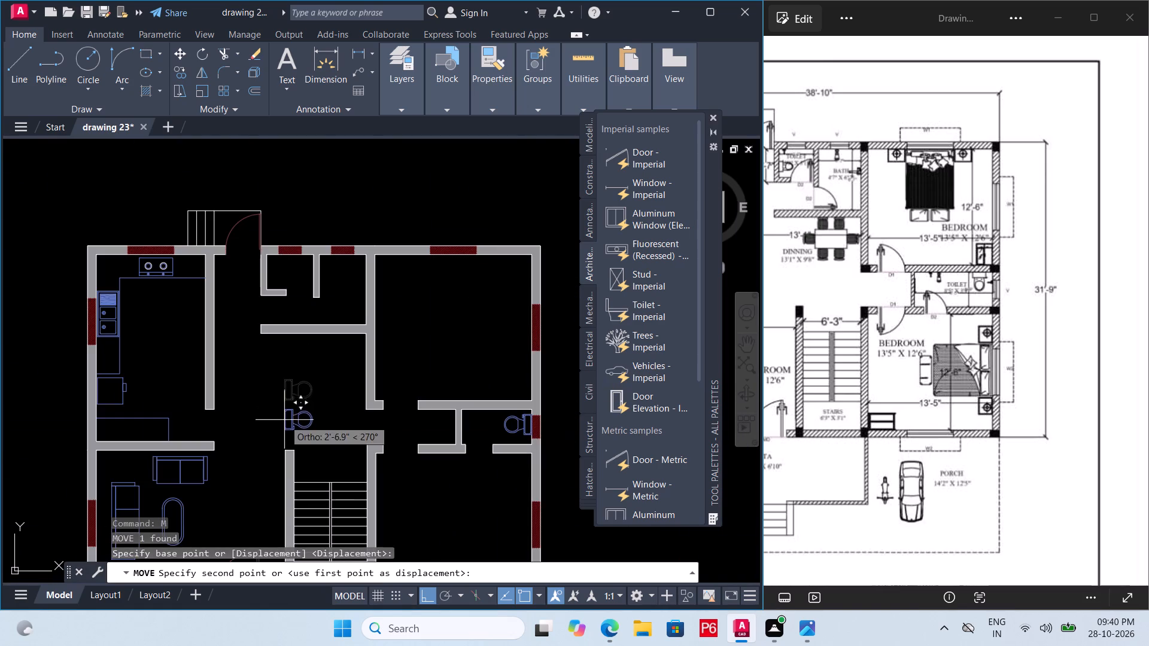
scroll(275, 266, up, 3)
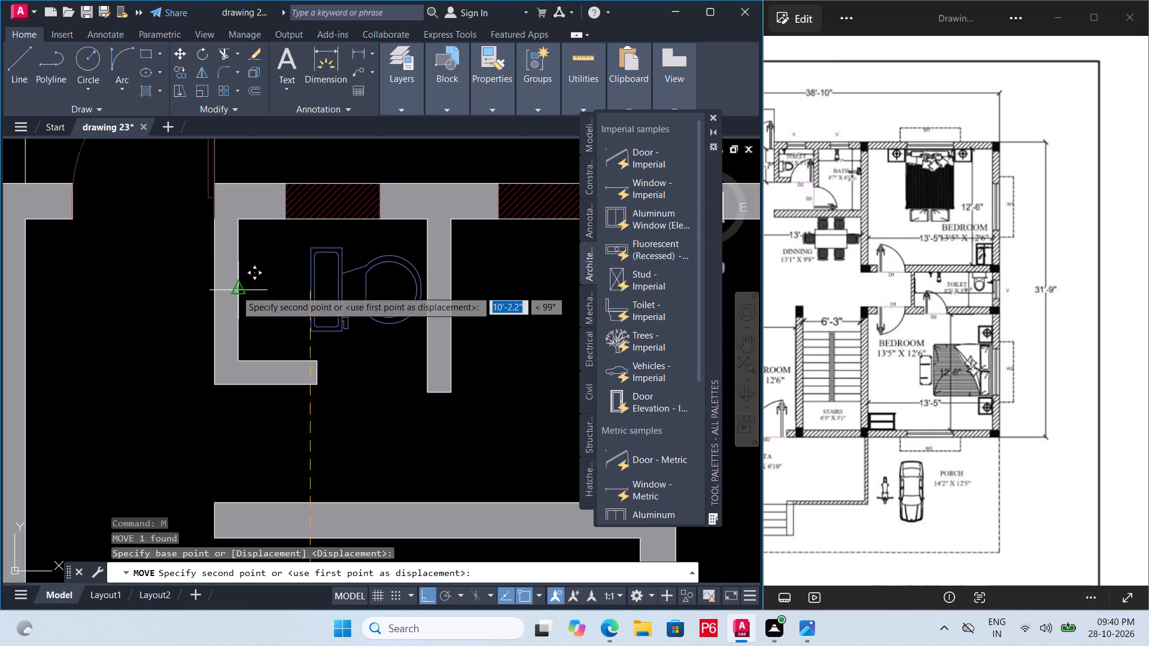
key(F8)
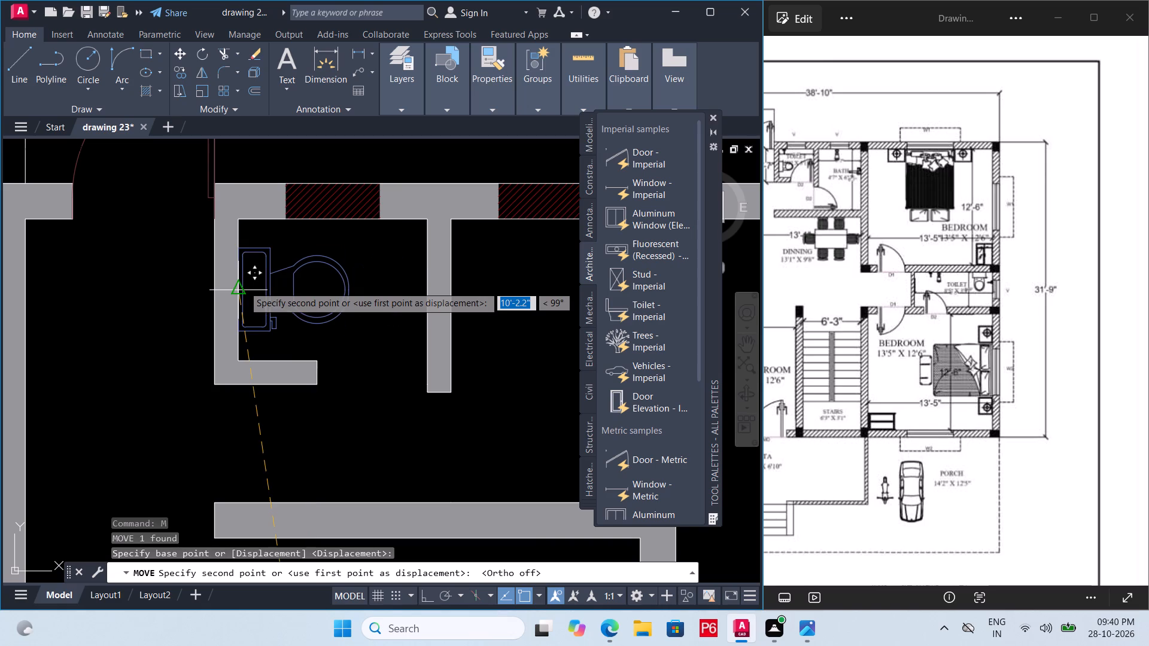
click(242, 284)
scroll(245, 280, down, 2)
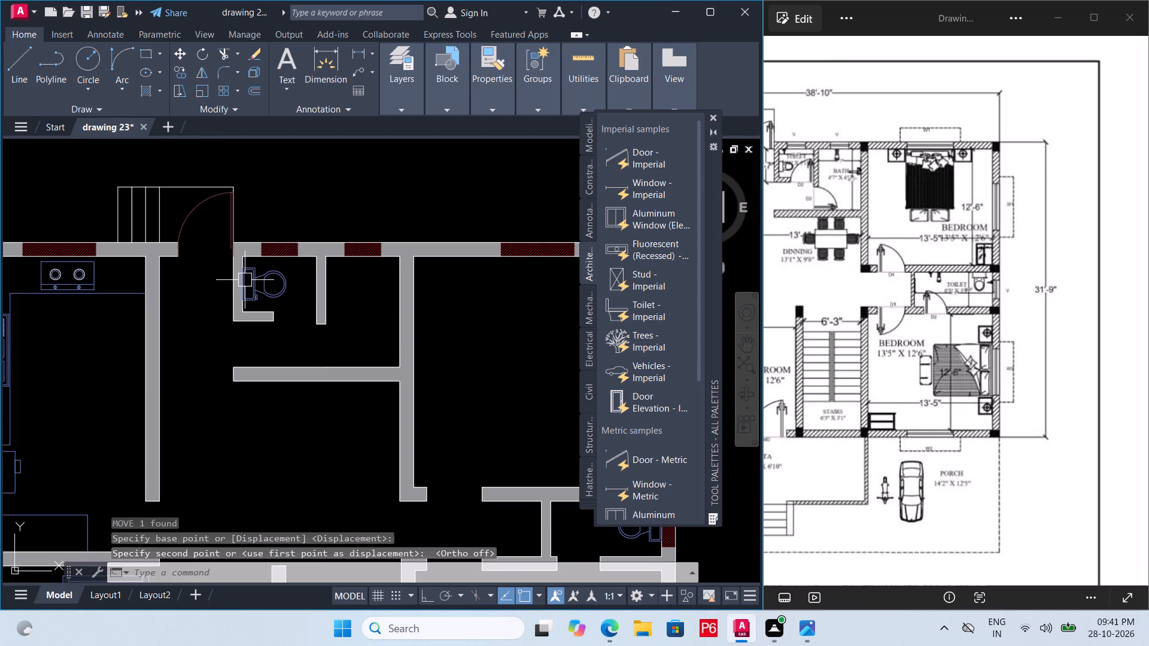
key(ctrl+s)
key(ctrl+s)
key(ctrl+s)
key(ctrl+s)
key(ctrl+s)
key(ctrl+s)
key(ctrl+s)
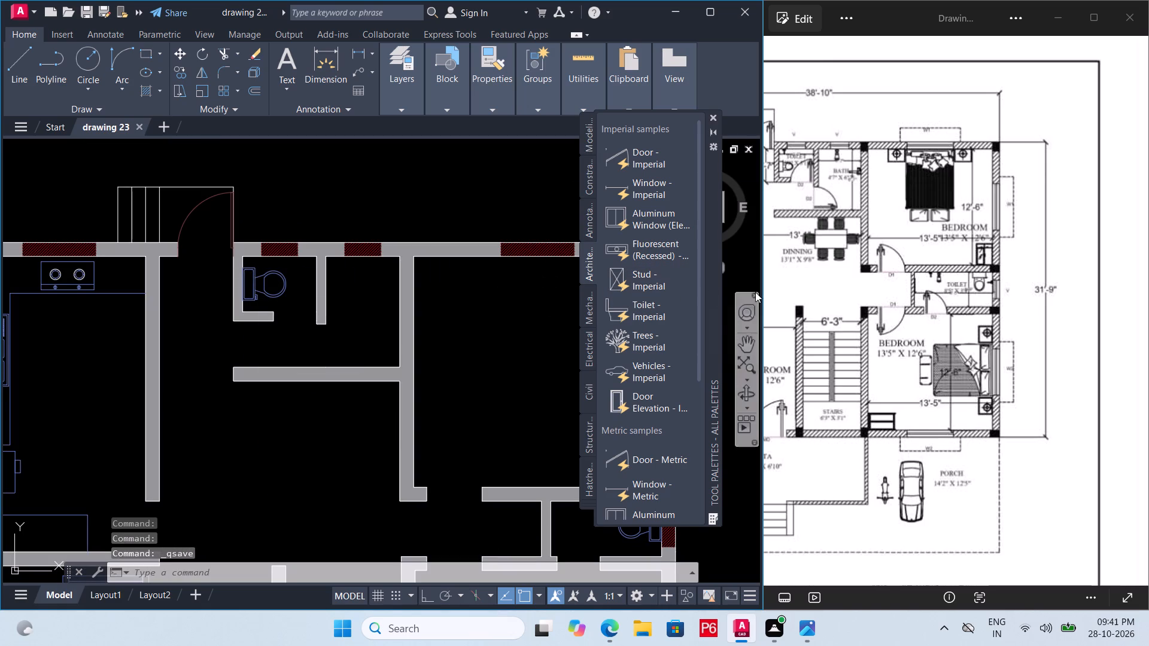
key(ctrl+s)
key(ctrl+s)
key(ctrl+s)
key(ctrl+s)
scroll(315, 269, down, 1)
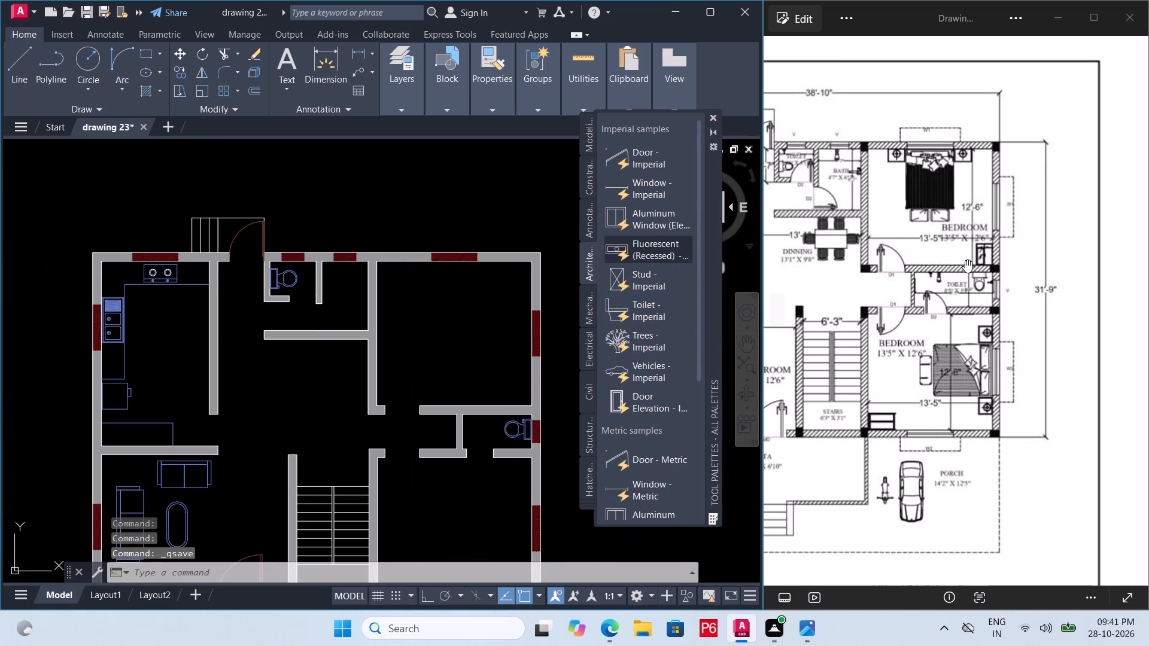
Draw a freehand horizontal rectangle for the dining table in the open dining area, below the wall separating it from the toilet and bath.
scroll(942, 179, down, 3)
scroll(894, 236, up, 3)
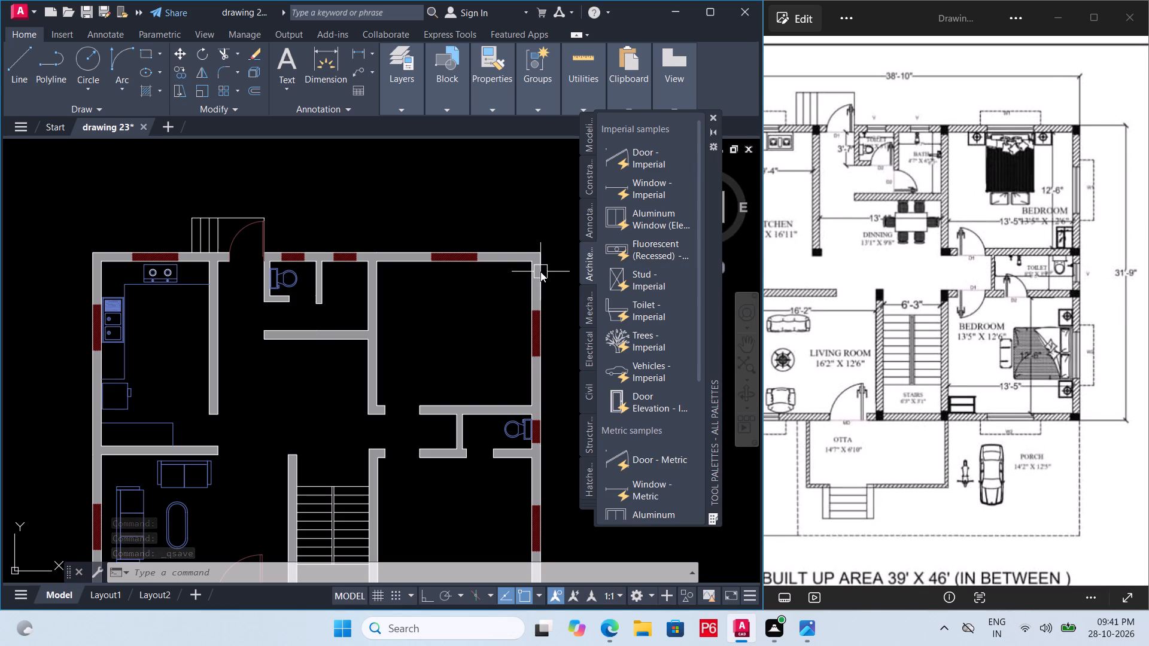
scroll(322, 380, up, 2)
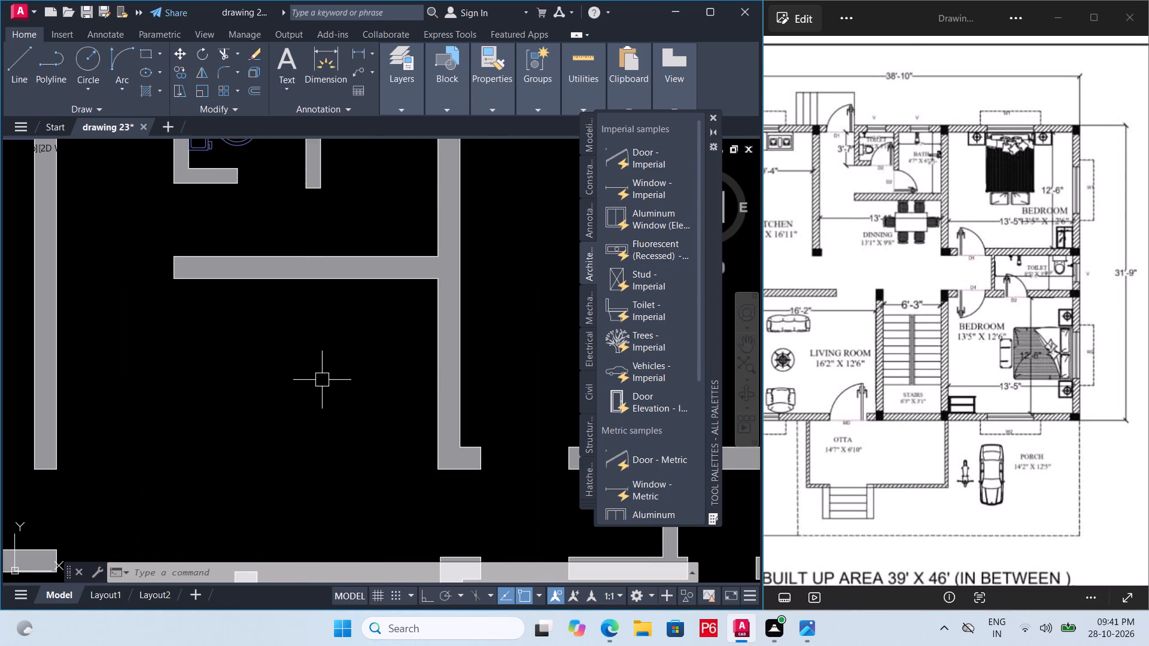
scroll(299, 340, down, 2)
scroll(295, 376, up, 2)
key(r)
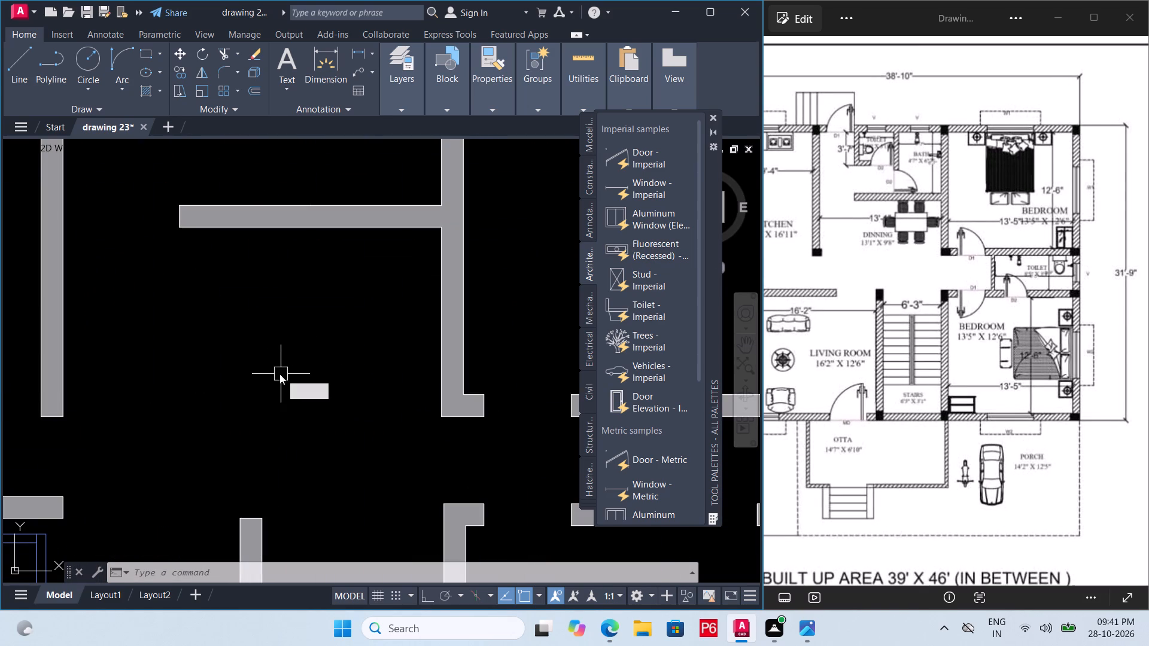
key(space)
key(Escape)
text(REC)
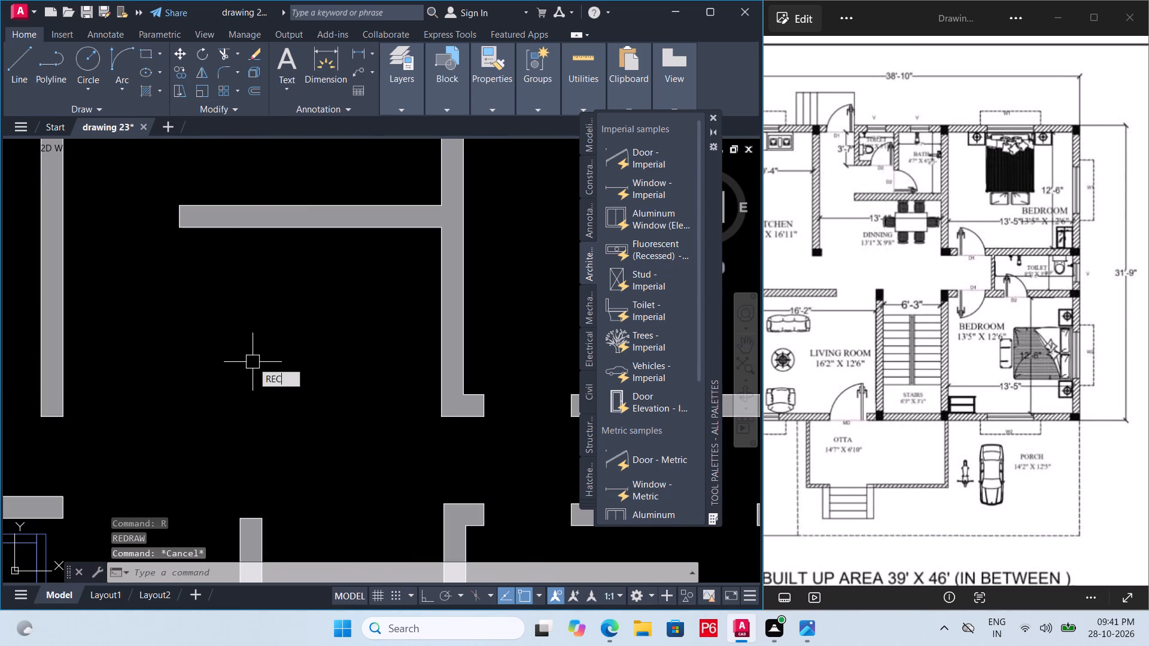
key(space)
drag(243, 304, 248, 306)
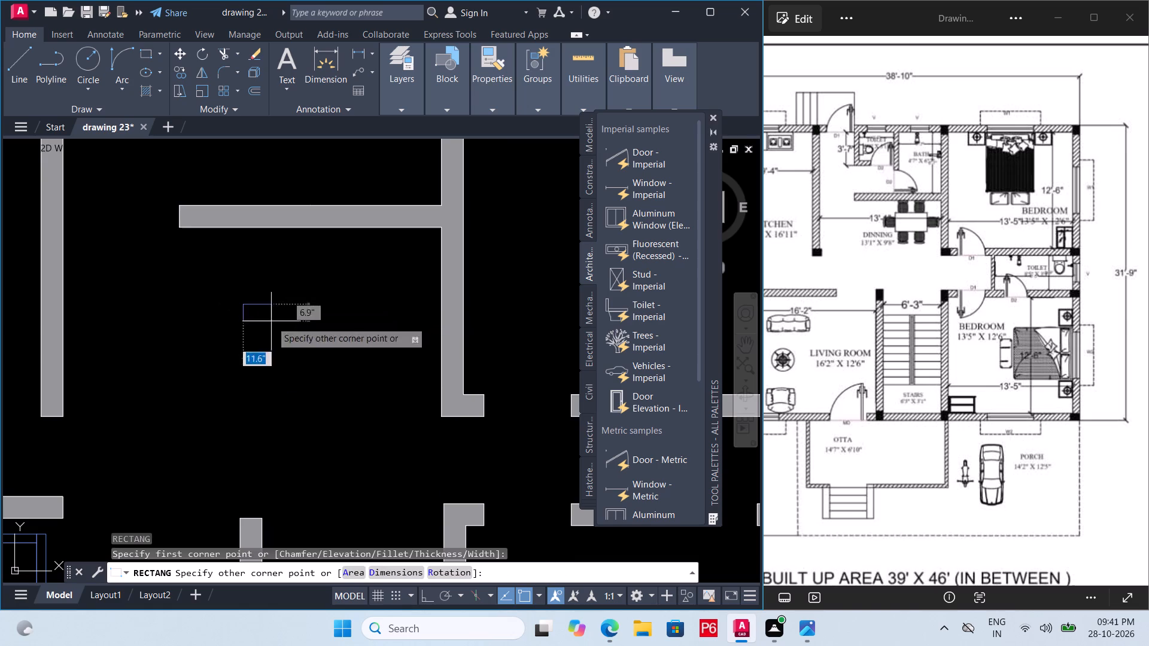
double_click(385, 379)
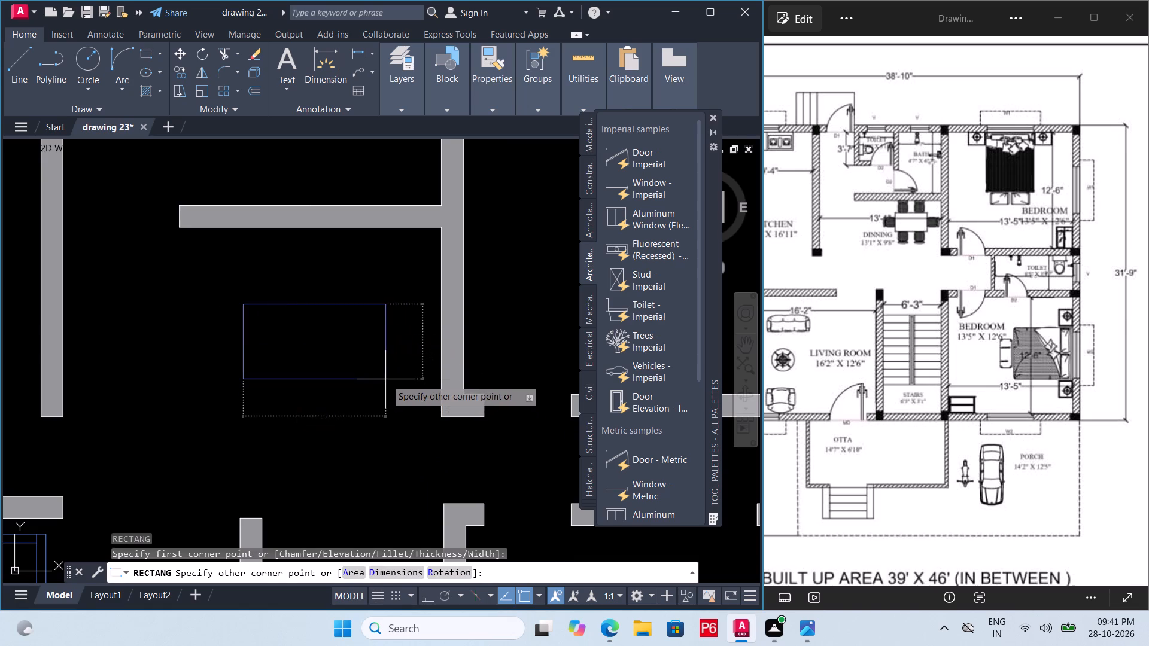
Draw a 2' by 2' square for a chair, starting between the table rectangle and the dining wall and extending up across that wall, and save.
key(space)
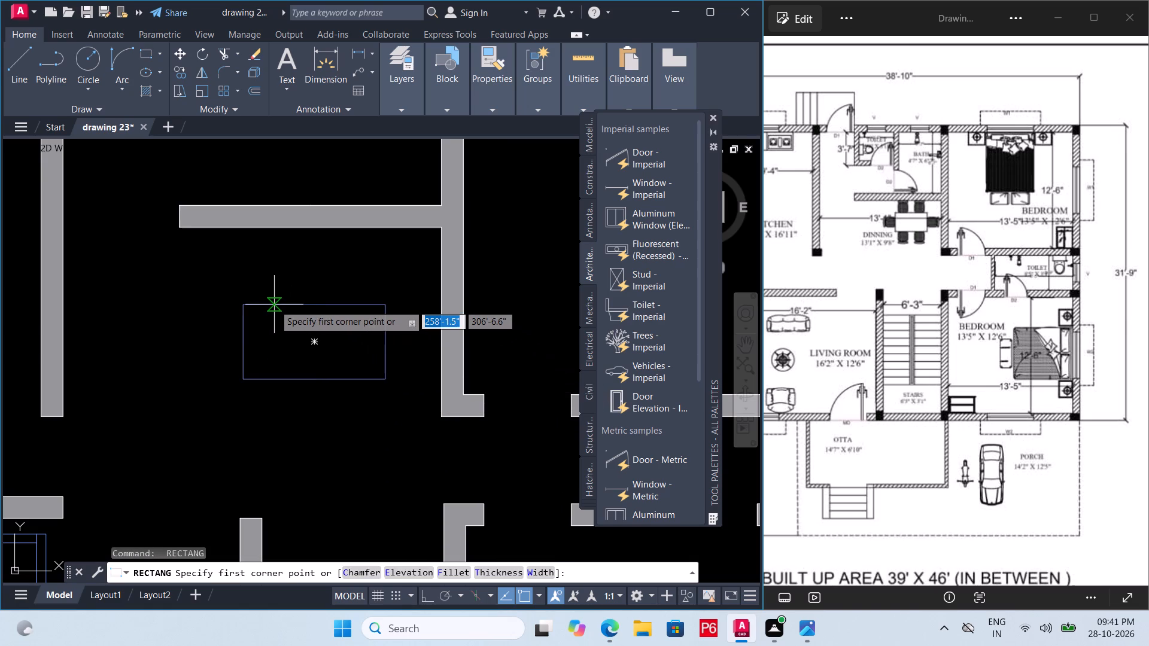
text(REC)
key(space)
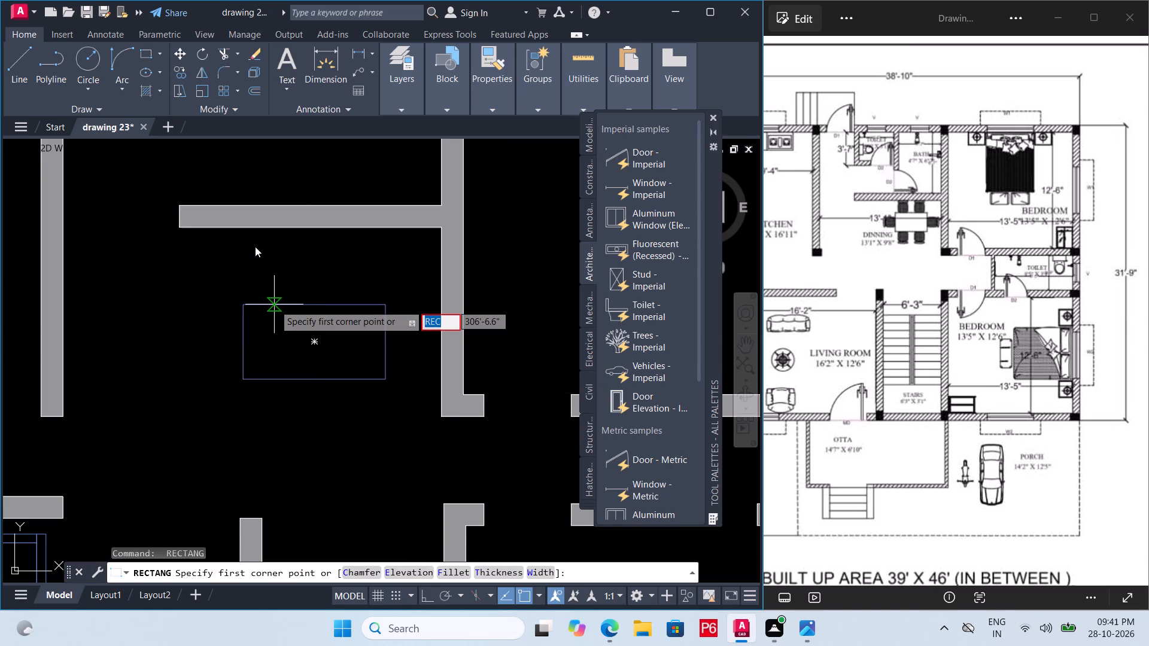
key(Escape)
text(REC)
key(space)
click(256, 246)
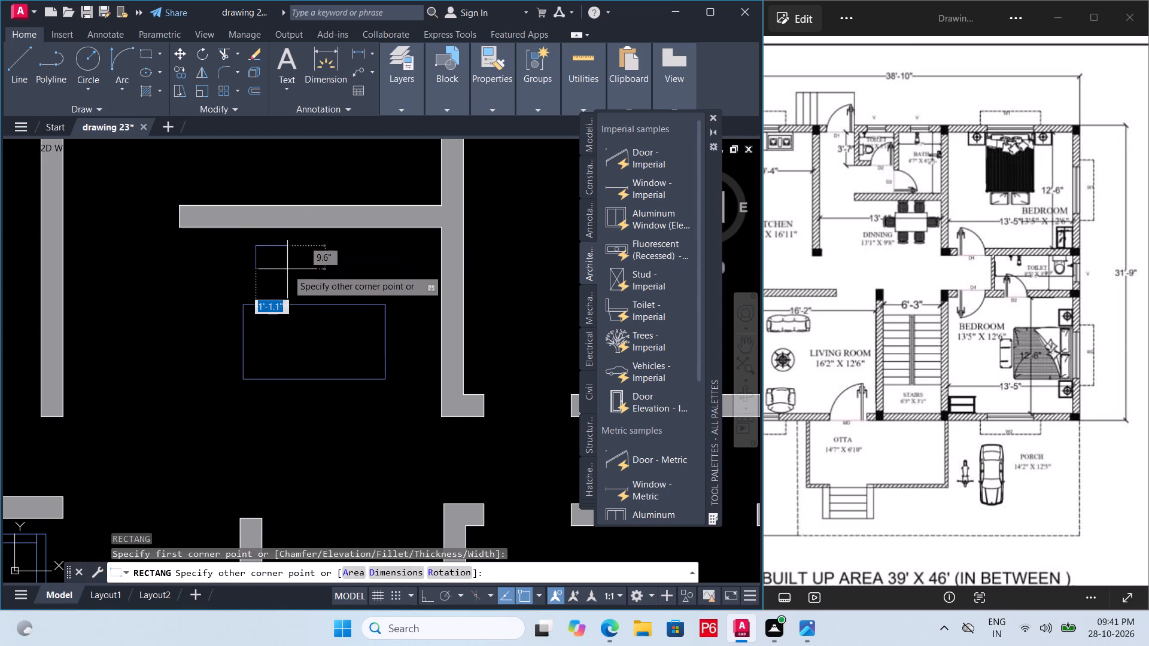
text(2',2')
key(Return)
key(ctrl+s)
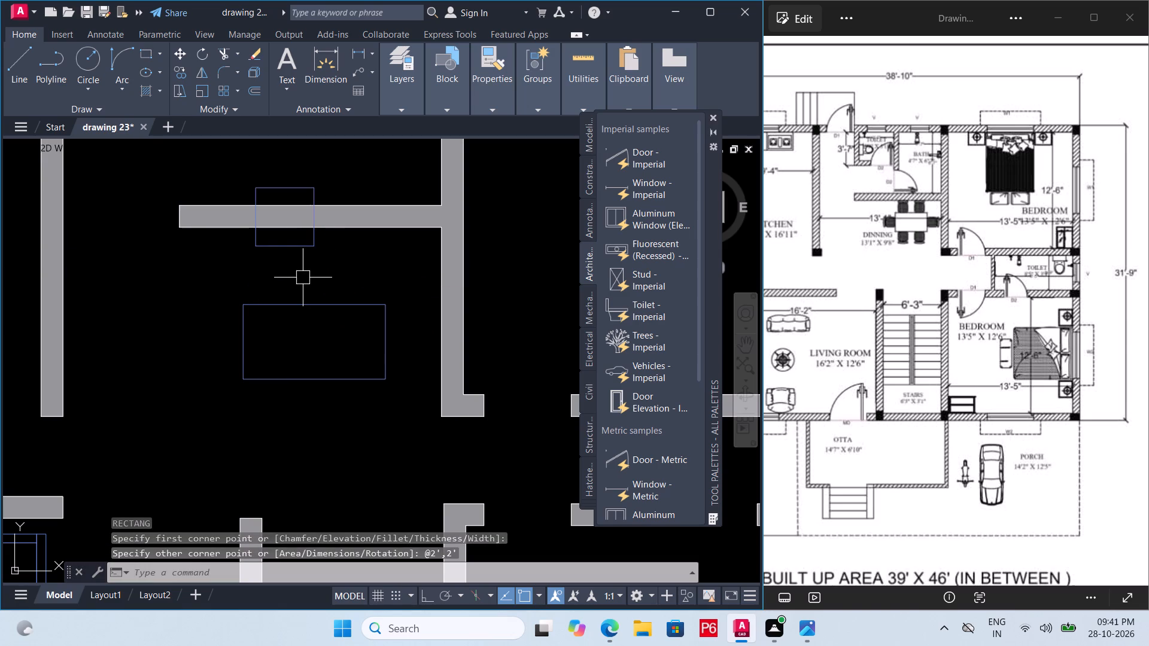
key(ctrl+s)
key(ctrl+s)
key(ctrl+s)
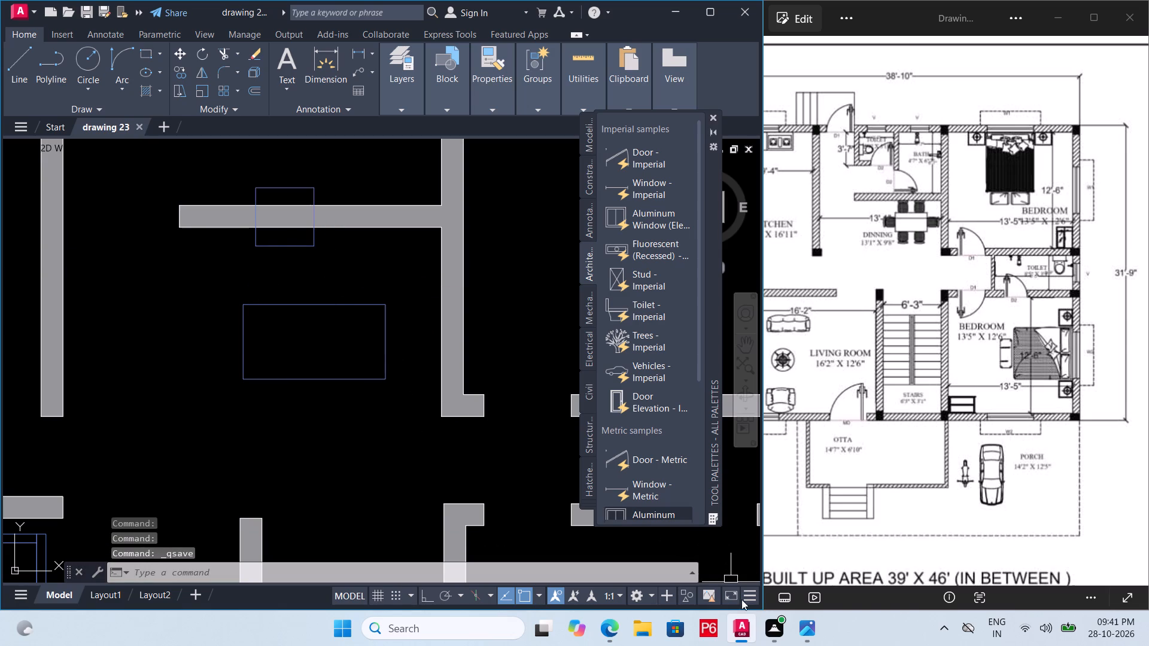
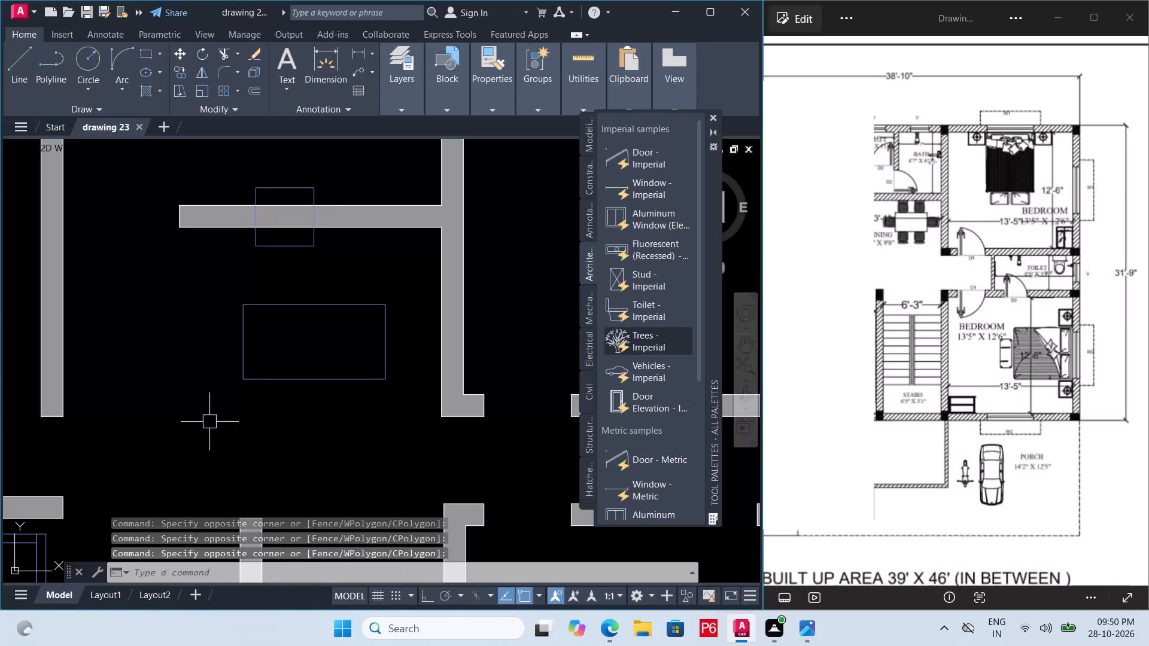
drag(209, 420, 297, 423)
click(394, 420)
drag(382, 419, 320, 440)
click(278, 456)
Save the drawing.
key(ctrl+s)
key(ctrl+s)
key(ctrl+s)
key(ctrl+s)
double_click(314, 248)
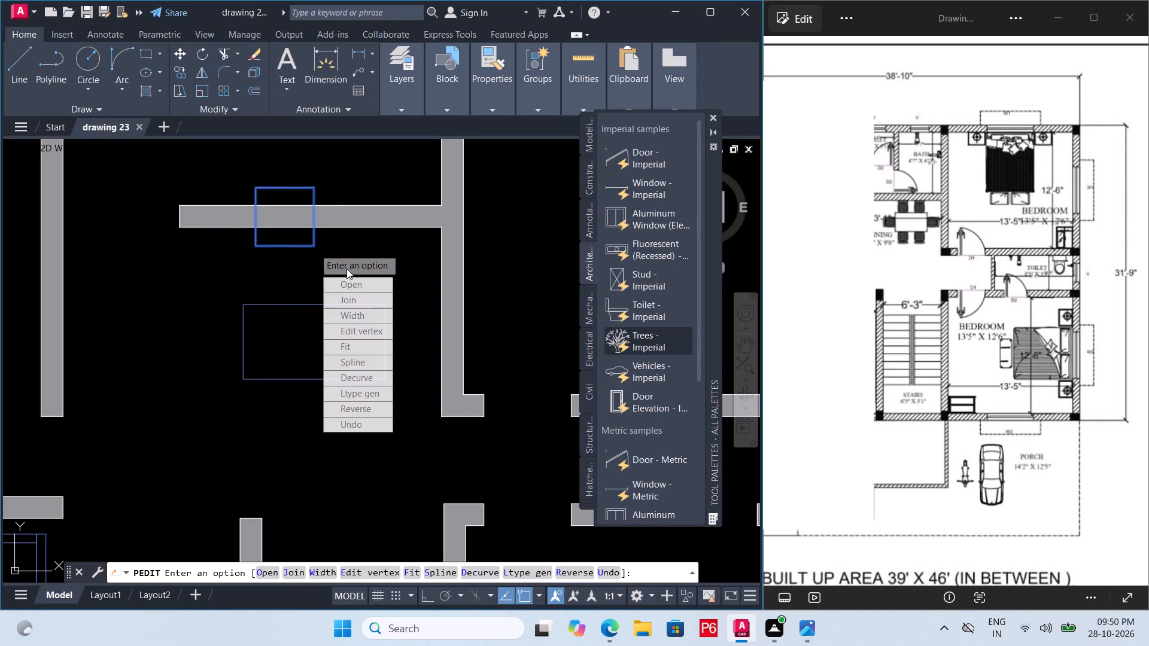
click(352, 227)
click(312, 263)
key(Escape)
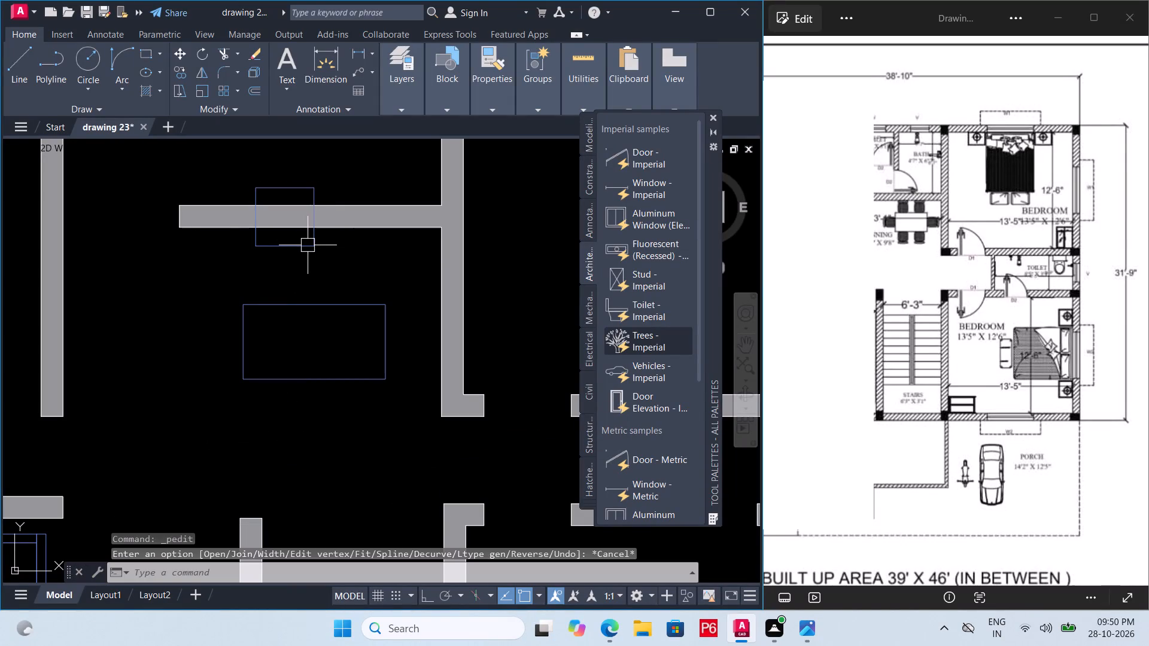
Delete the small square that overlaps the horizontal wall above the large rectangle.
click(308, 245)
key(Delete)
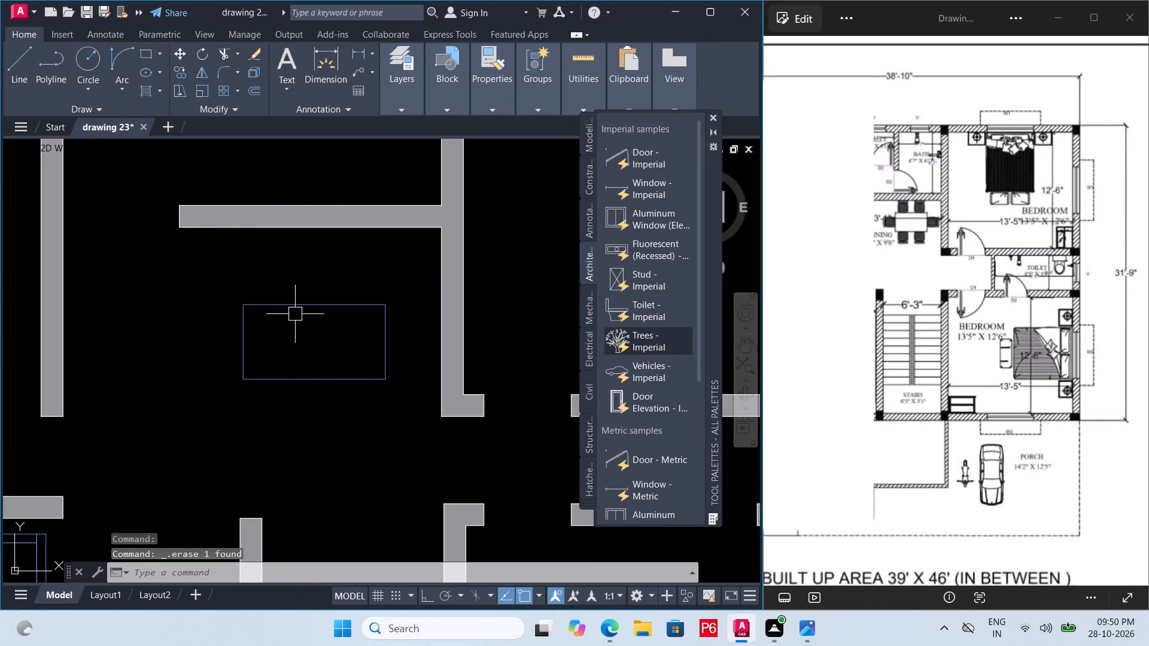
Draw a 1'6" by 1'6" square in the gap between the wall and the large rectangle, and save the drawing.
scroll(297, 312, up, 1)
text(RE)
key(c)
key(space)
click(224, 266)
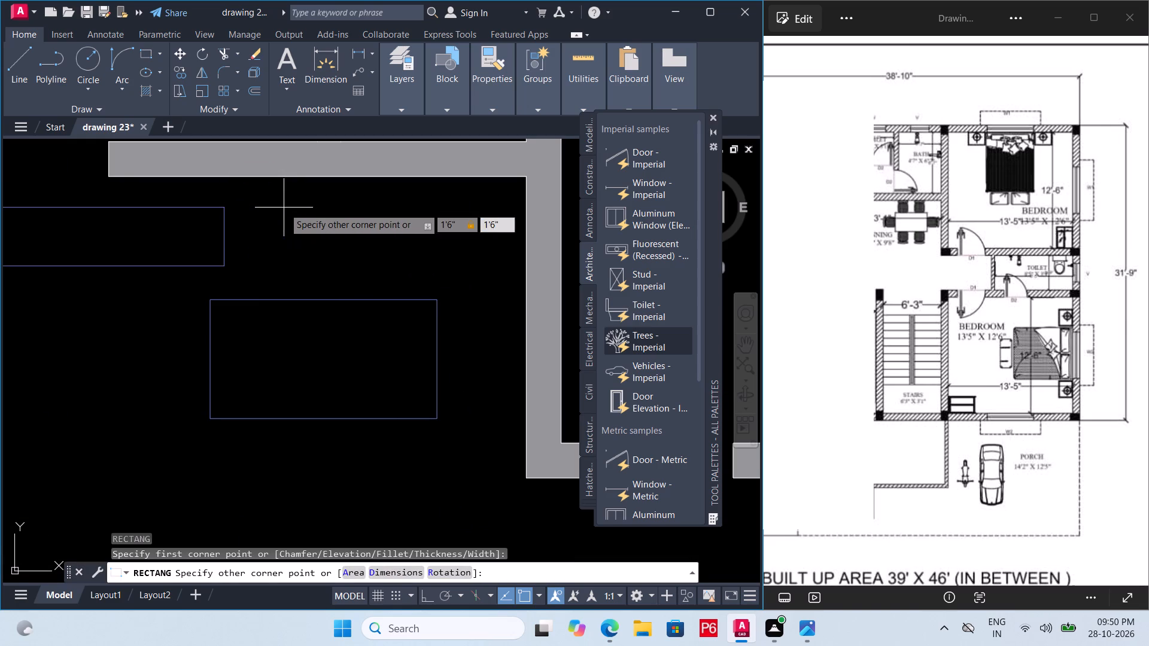
key(Return)
key(Escape)
key(ctrl+s)
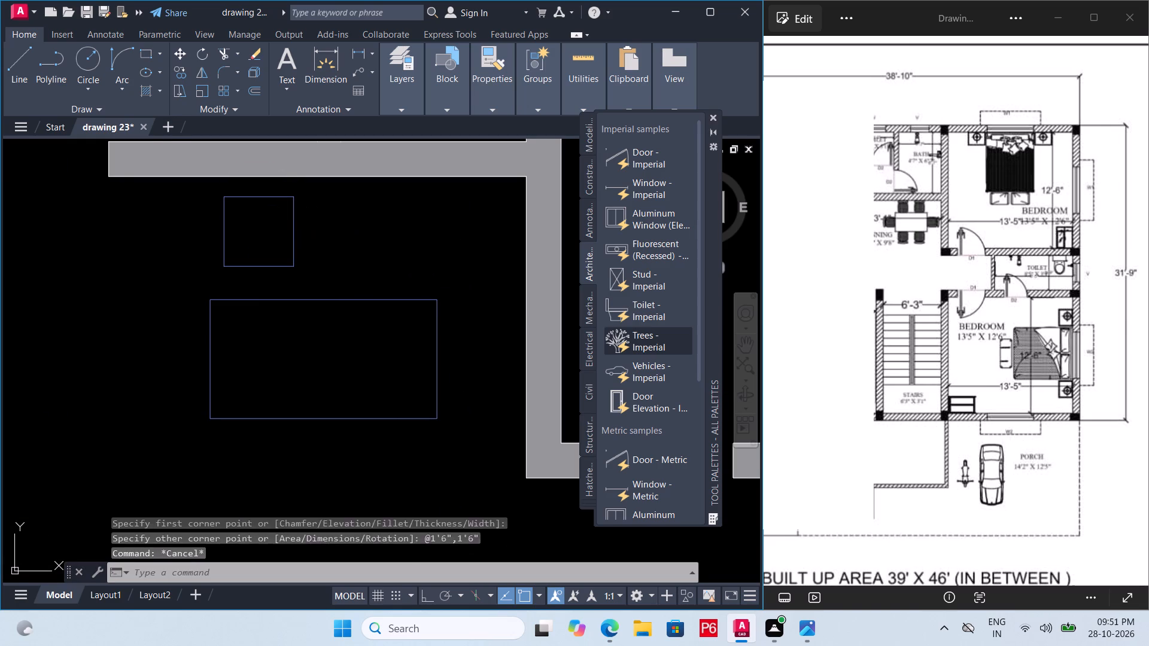
key(ctrl+s)
key(ctrl+s)
Move the square by its bottom midpoint onto the large rectangle's upper edge, toward that edge's left end.
click(295, 246)
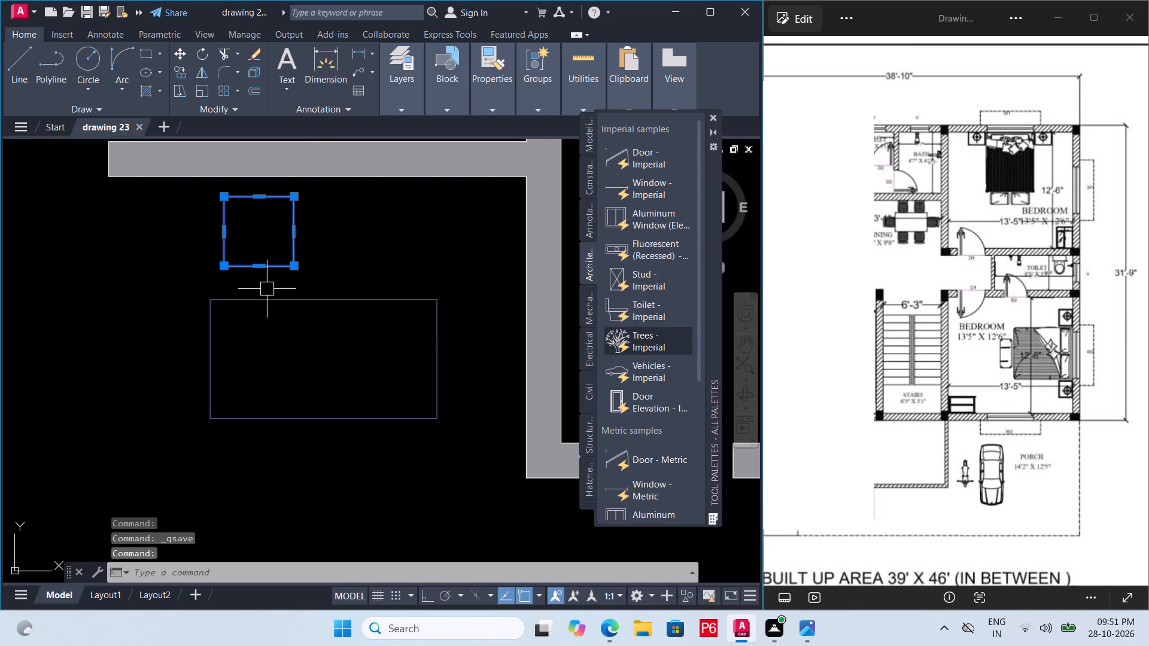
key(m)
key(space)
click(257, 267)
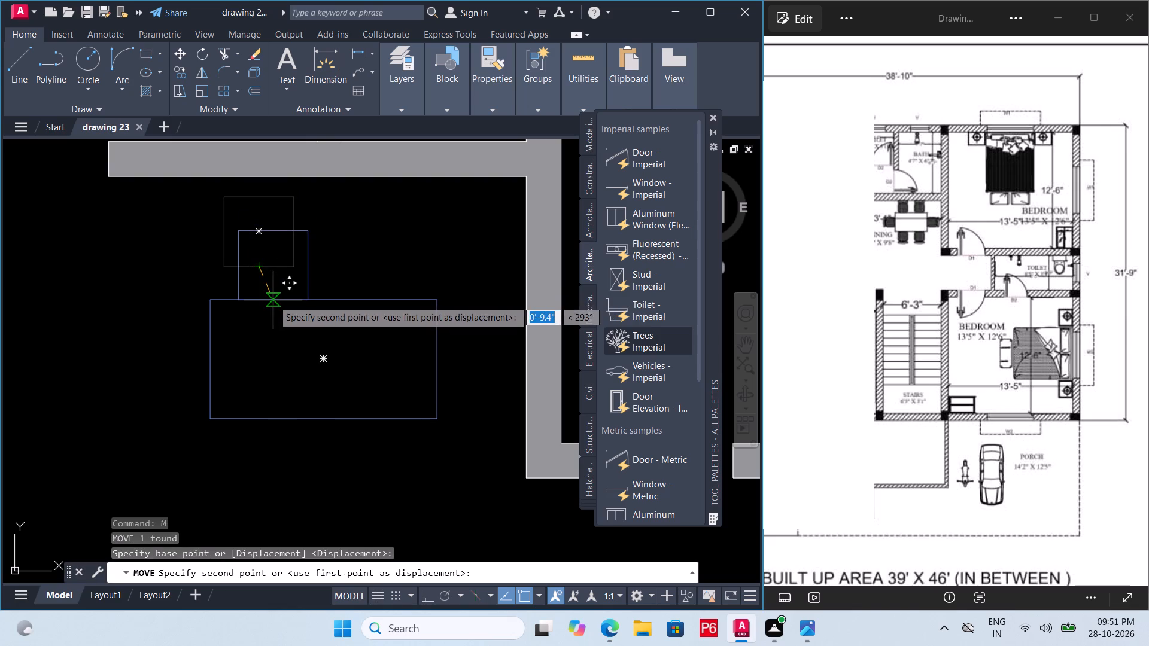
click(275, 300)
double_click(273, 300)
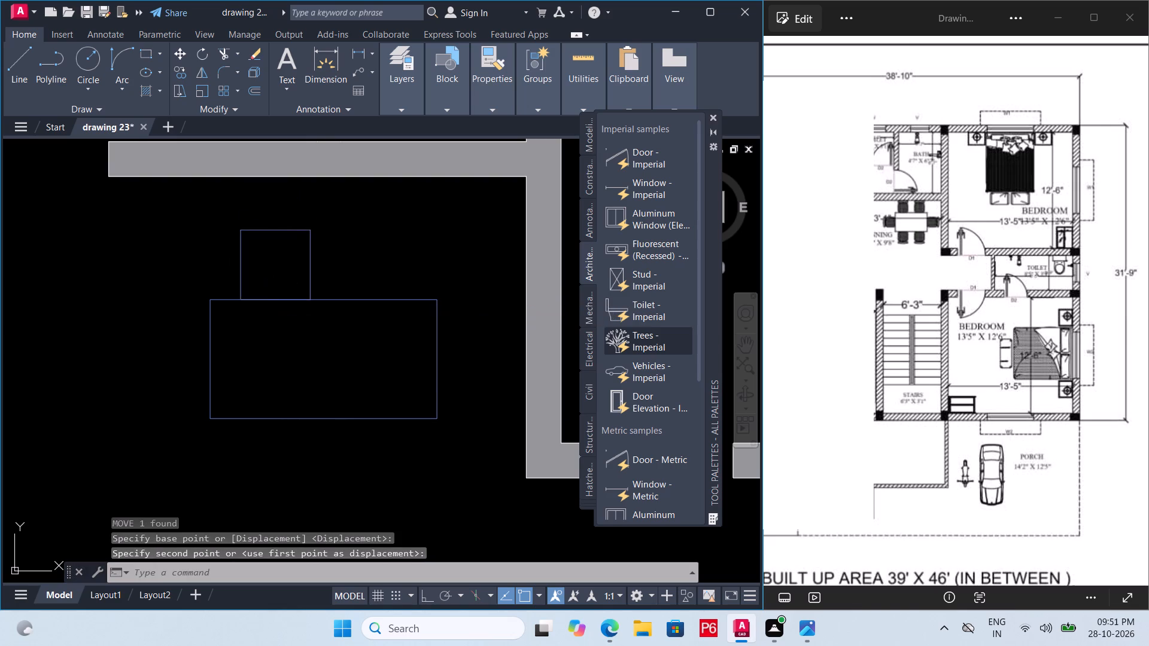
key(Escape)
Copy the square about 2'-1" to the right along the large rectangle's upper edge with Ortho on, and save the drawing.
click(311, 264)
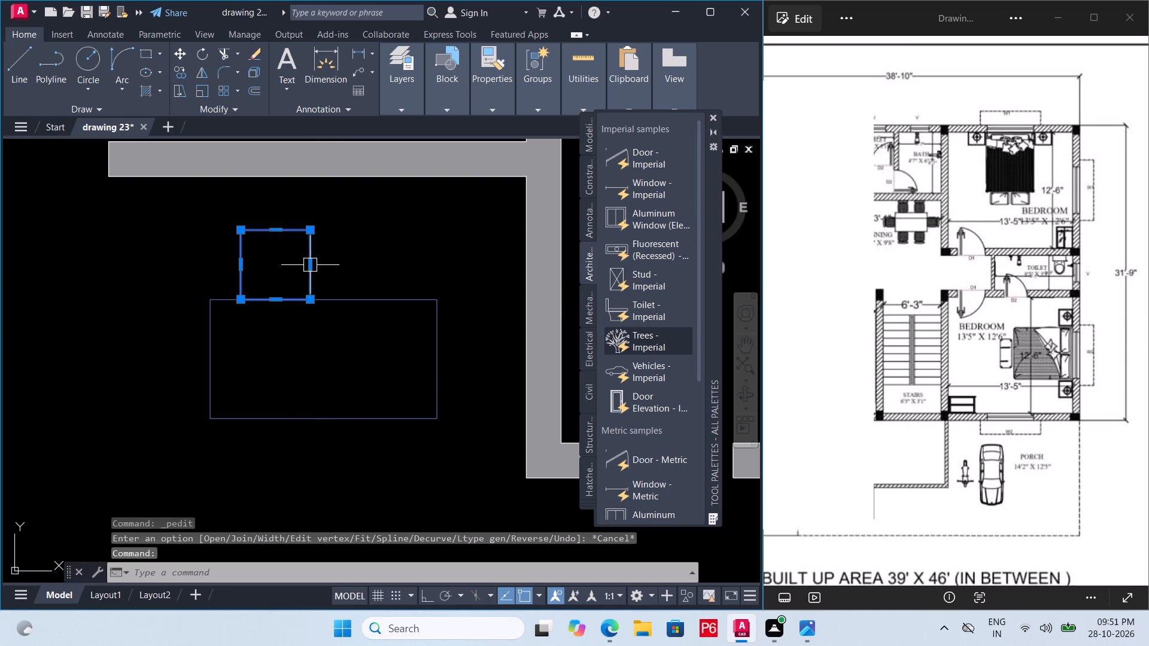
key(m)
key(BackSpace)
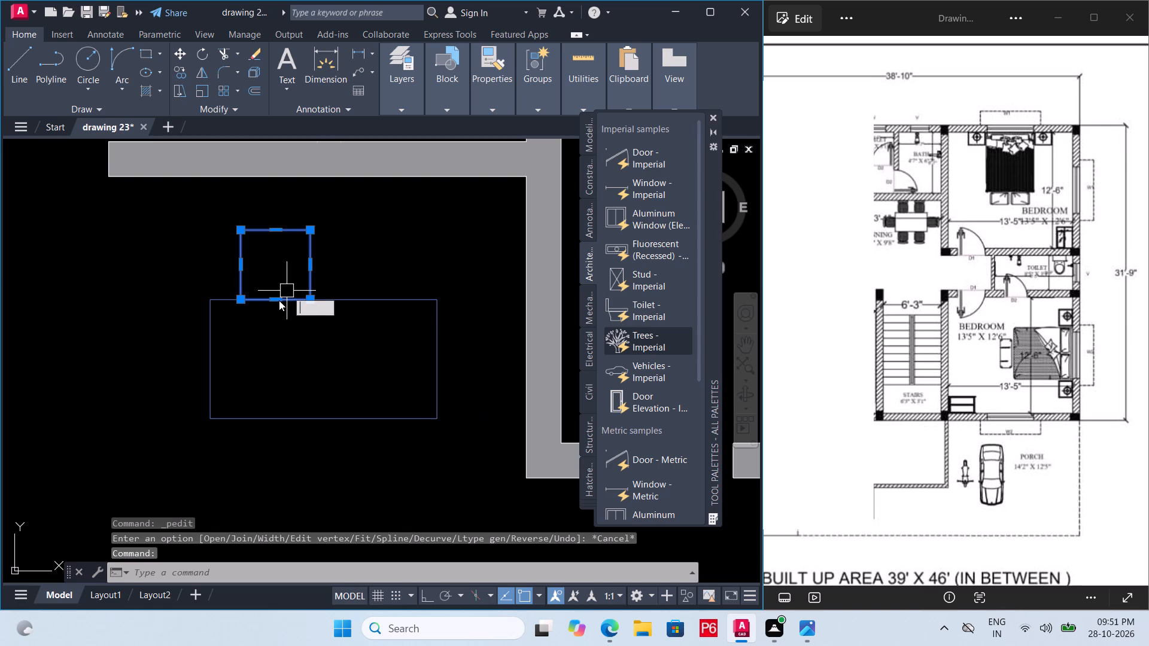
text(CO)
key(space)
click(276, 301)
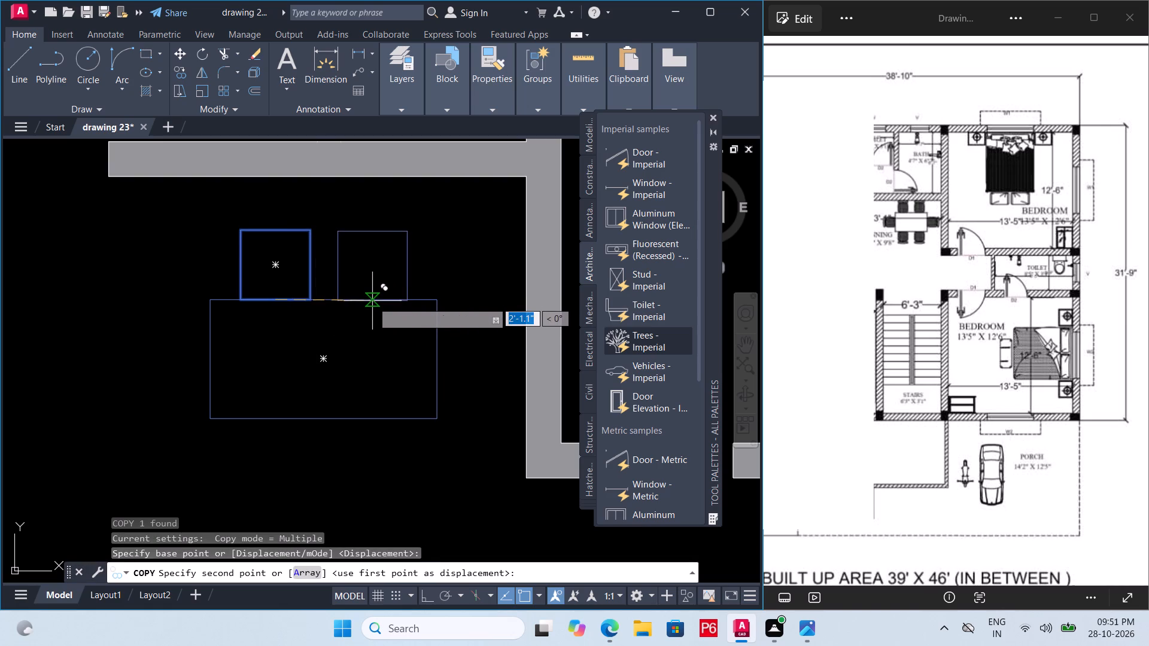
key(F8)
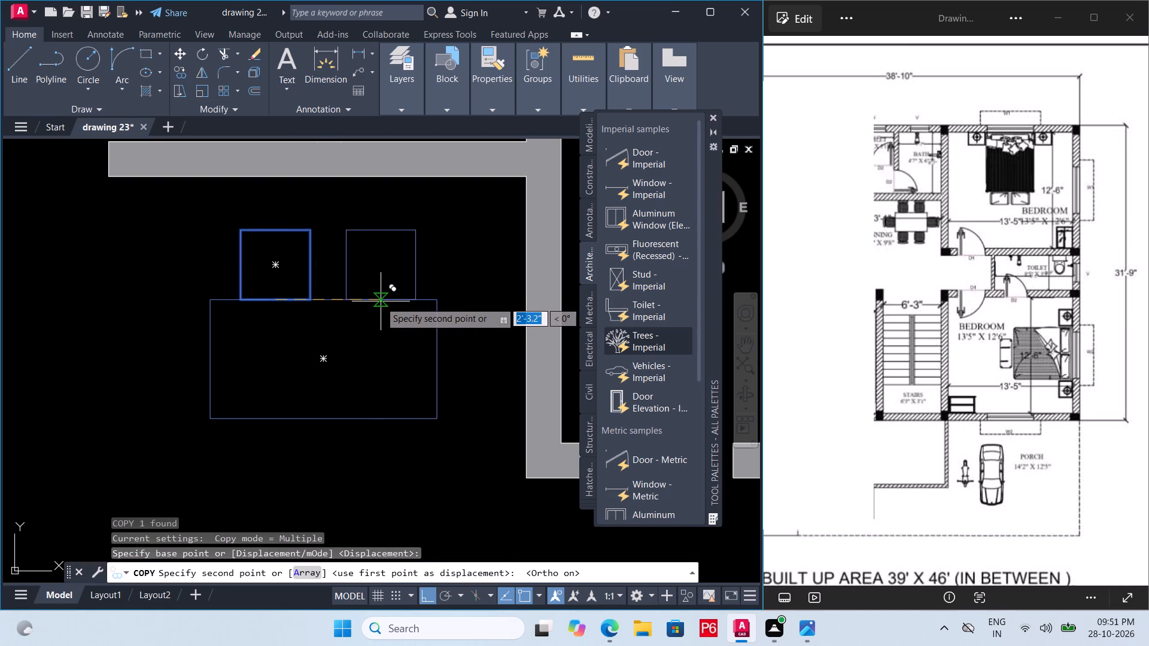
click(374, 301)
key(Escape)
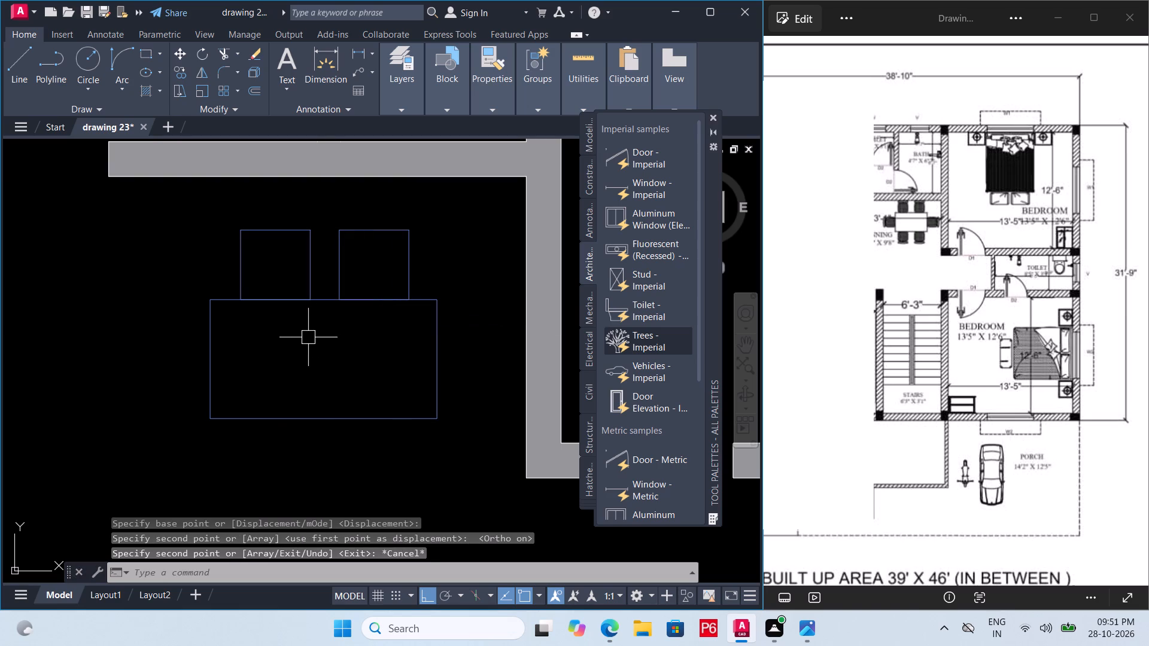
key(ctrl+s)
key(ctrl+s)
key(ctrl+s)
key(ctrl+s)
Start a new rectangle near the upper edge of the left square.
scroll(251, 214, up, 1)
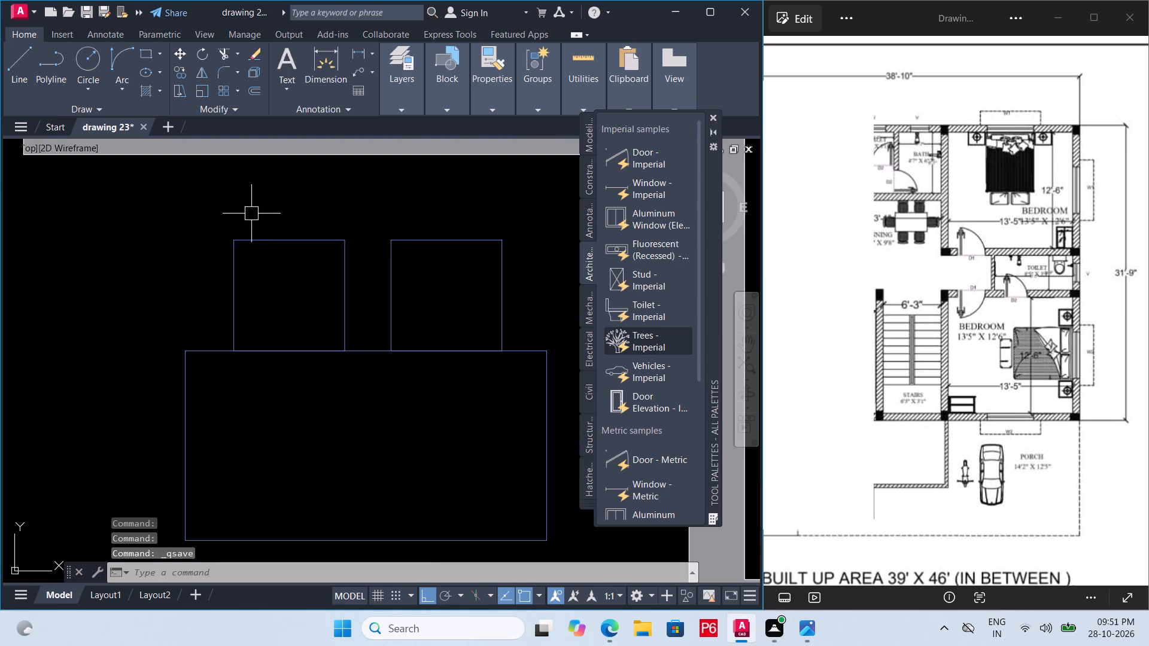
key(r)
key(e)
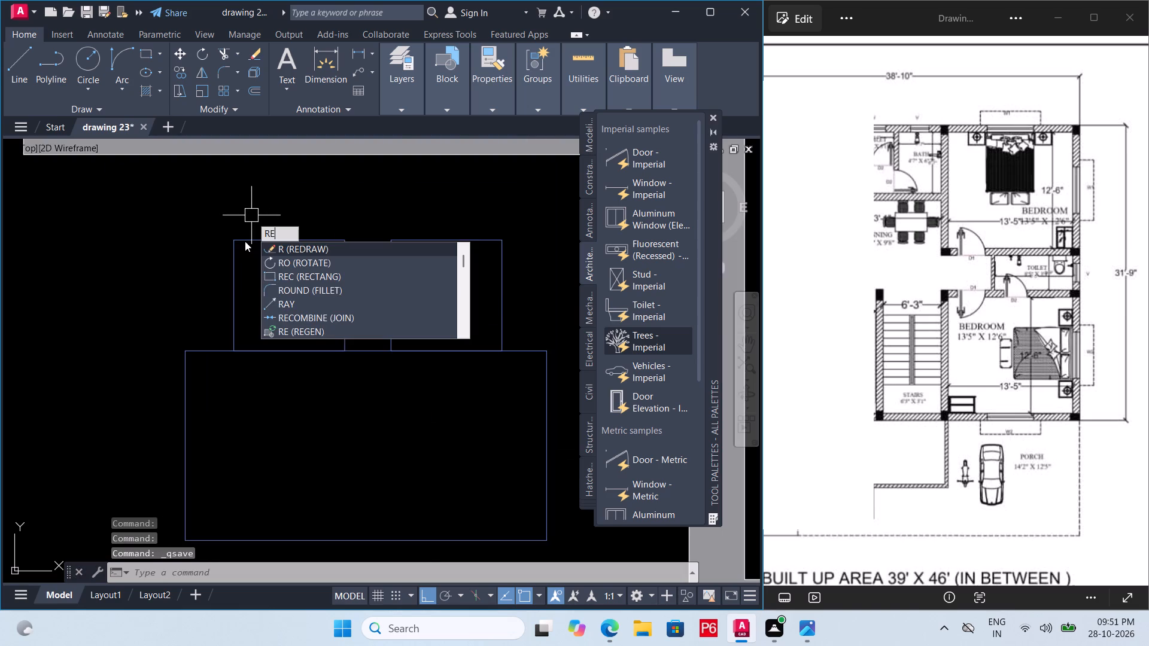
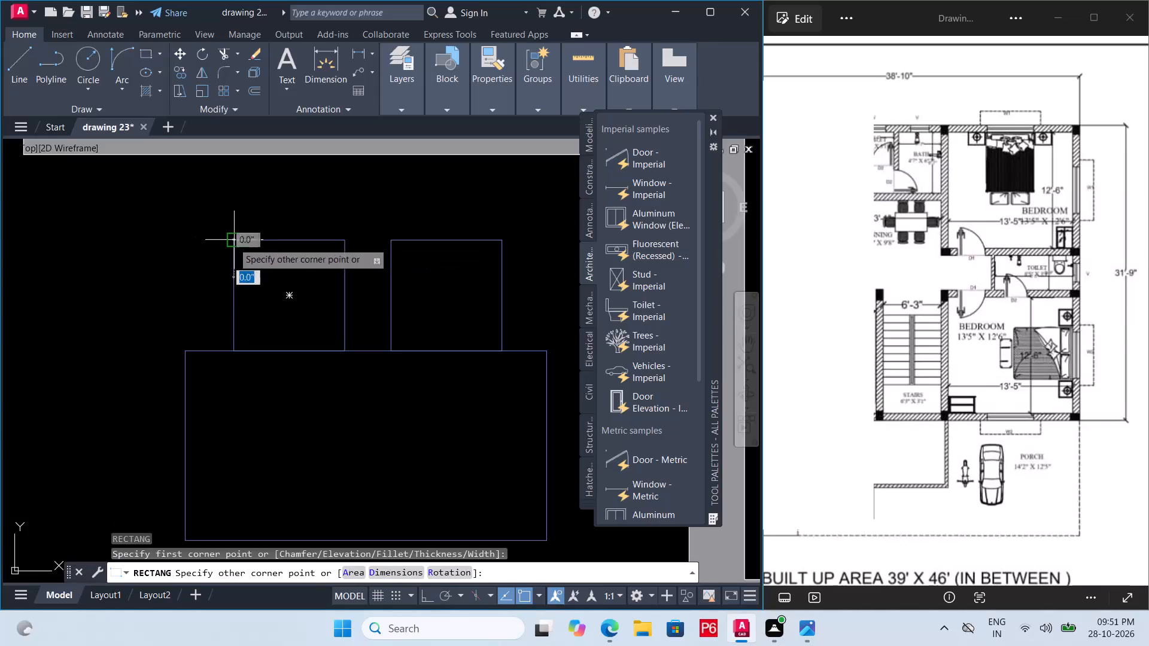
Finish the rectangle as a thin backrest strip about 2.5" deep, spanning the left square's full upper edge.
double_click(344, 224)
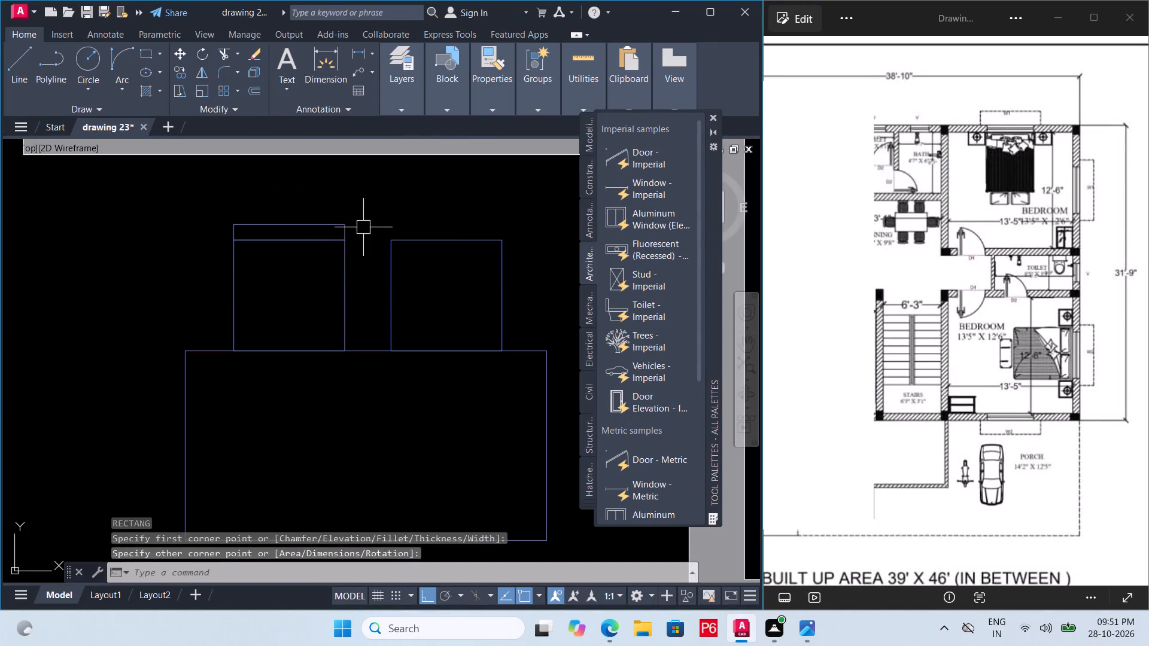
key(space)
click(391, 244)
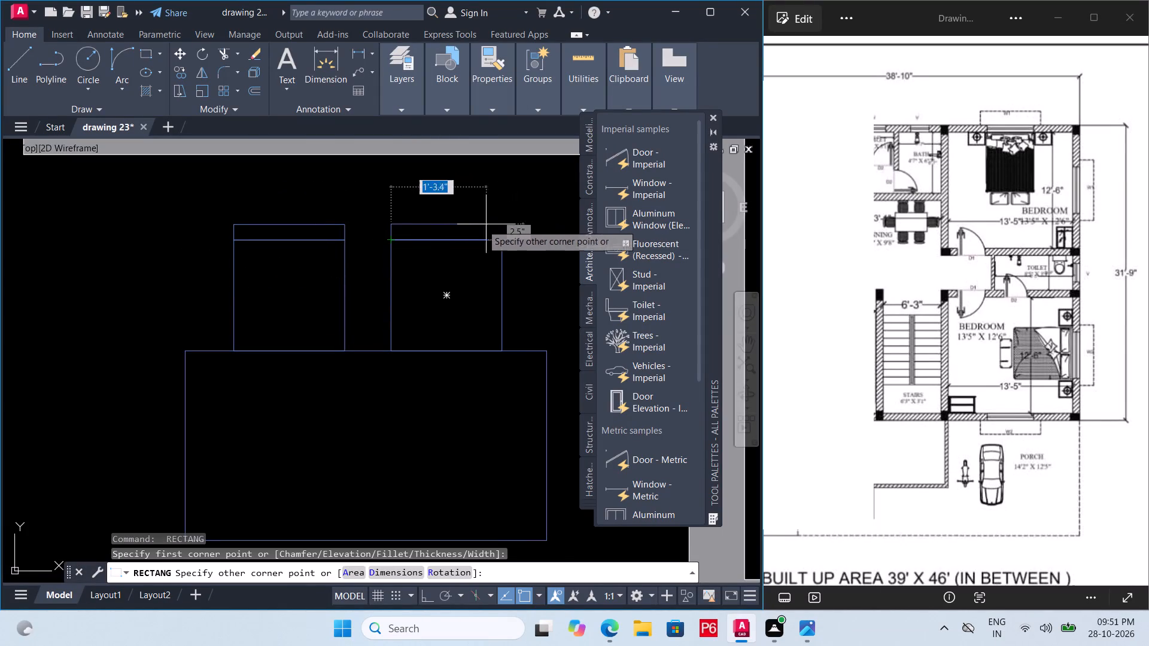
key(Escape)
Copy the backrest strip from the left chair onto the right chair's upper edge, and save the drawing.
click(346, 224)
scroll(317, 261, up, 2)
key(m)
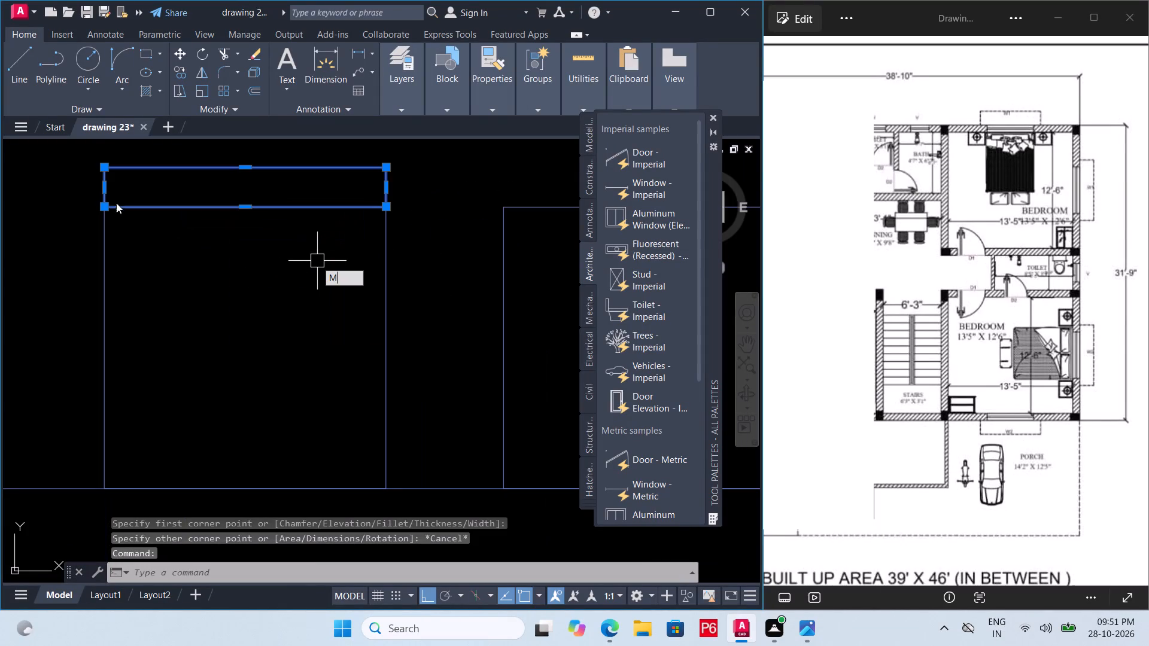
key(BackSpace)
text(CO)
key(space)
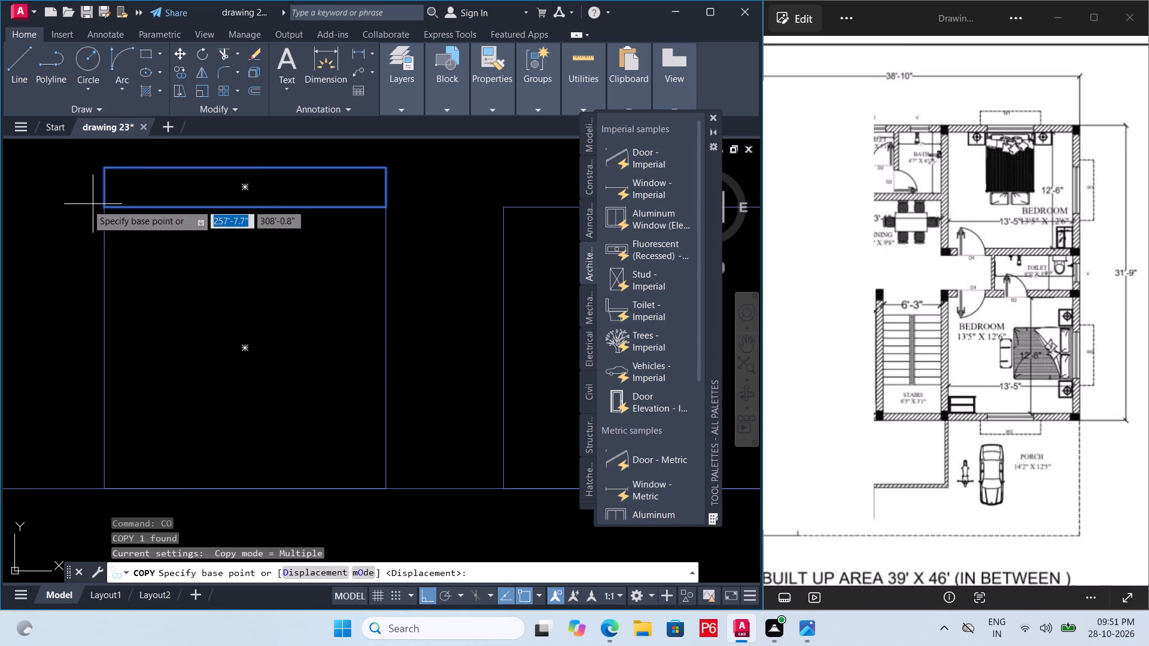
click(105, 209)
scroll(91, 228, down, 2)
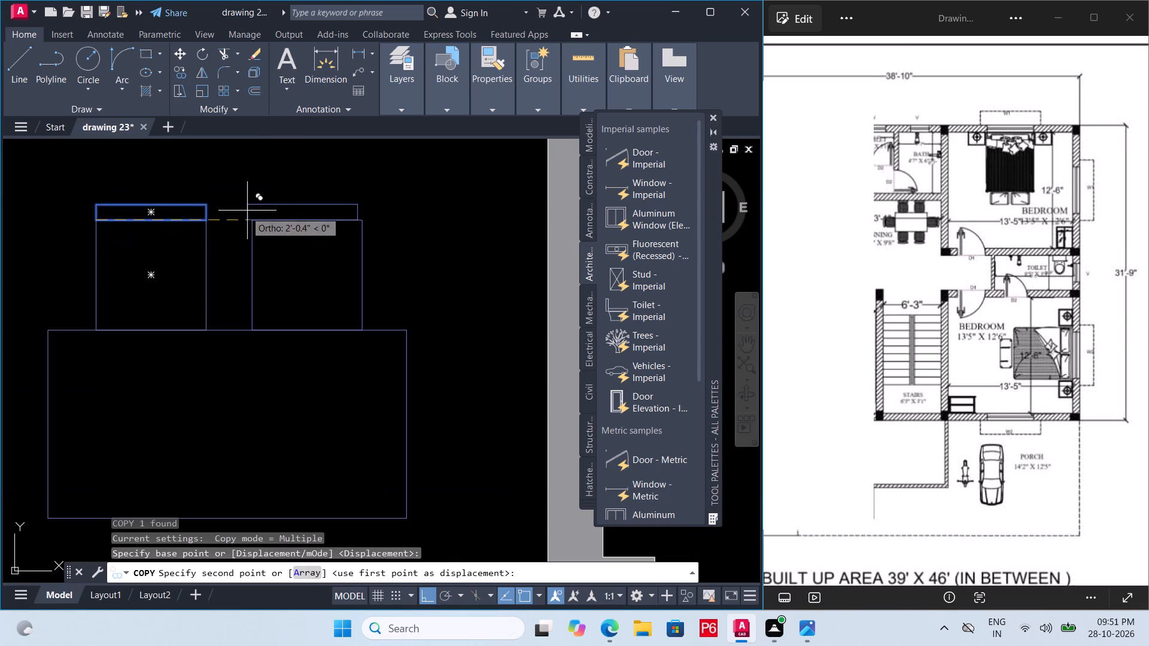
click(254, 220)
scroll(252, 214, down, 1)
key(Escape)
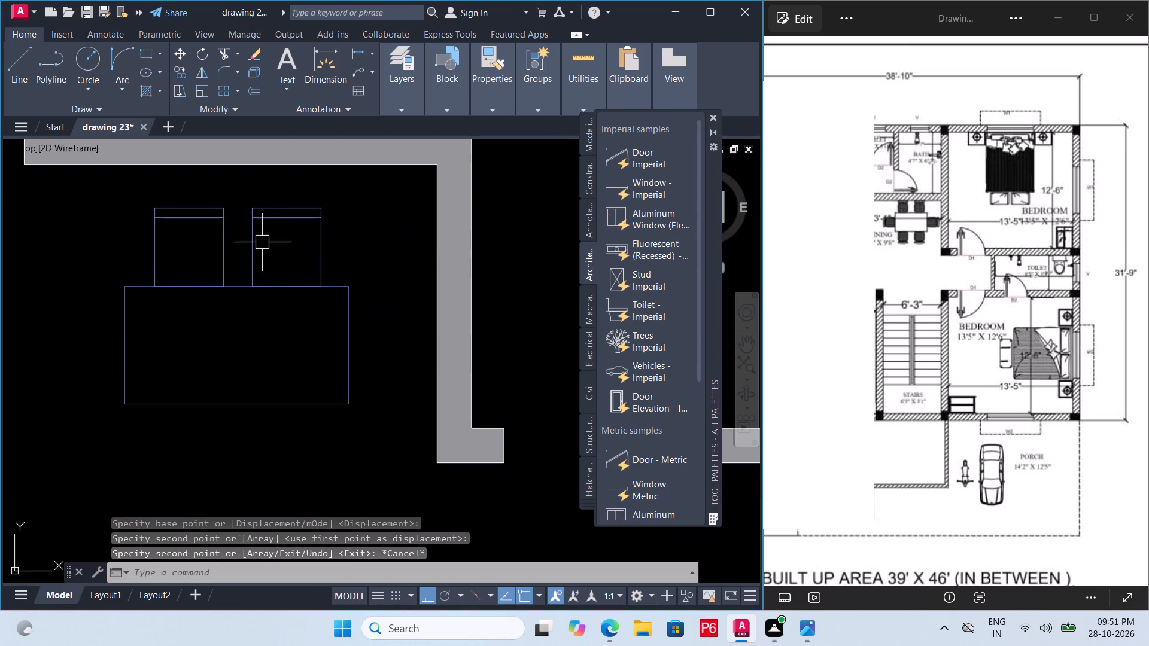
key(ctrl+s)
key(ctrl+s)
key(ctrl+s)
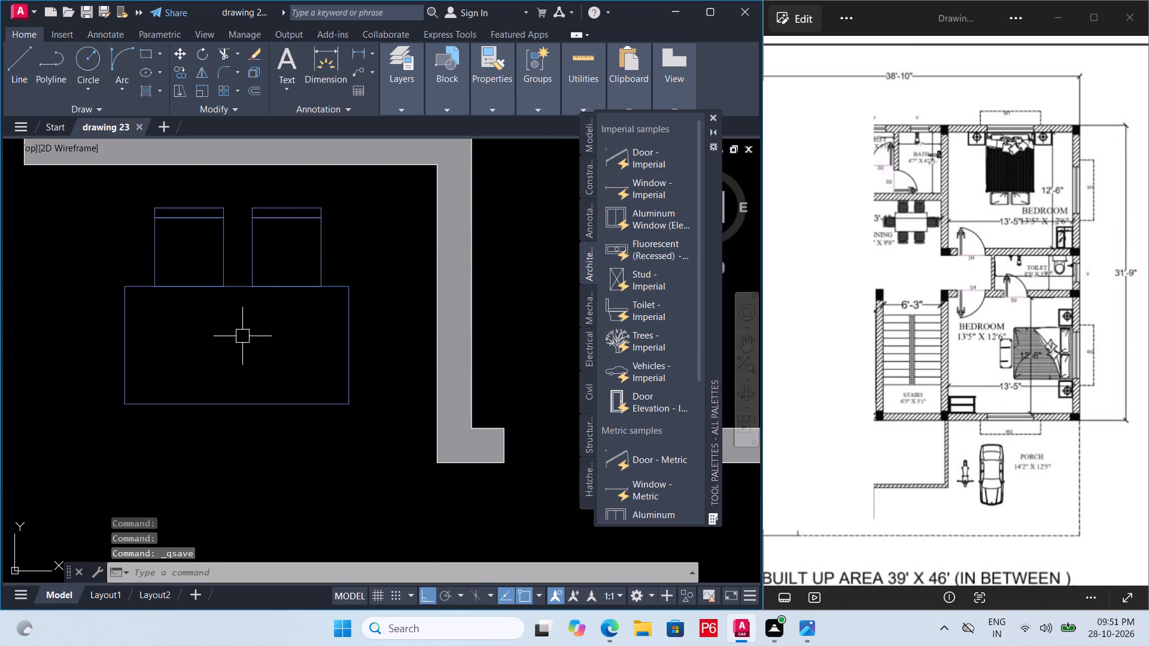
Mirror both upper chairs across the table's horizontal centreline, keeping the originals, and save the drawing.
click(341, 198)
click(121, 228)
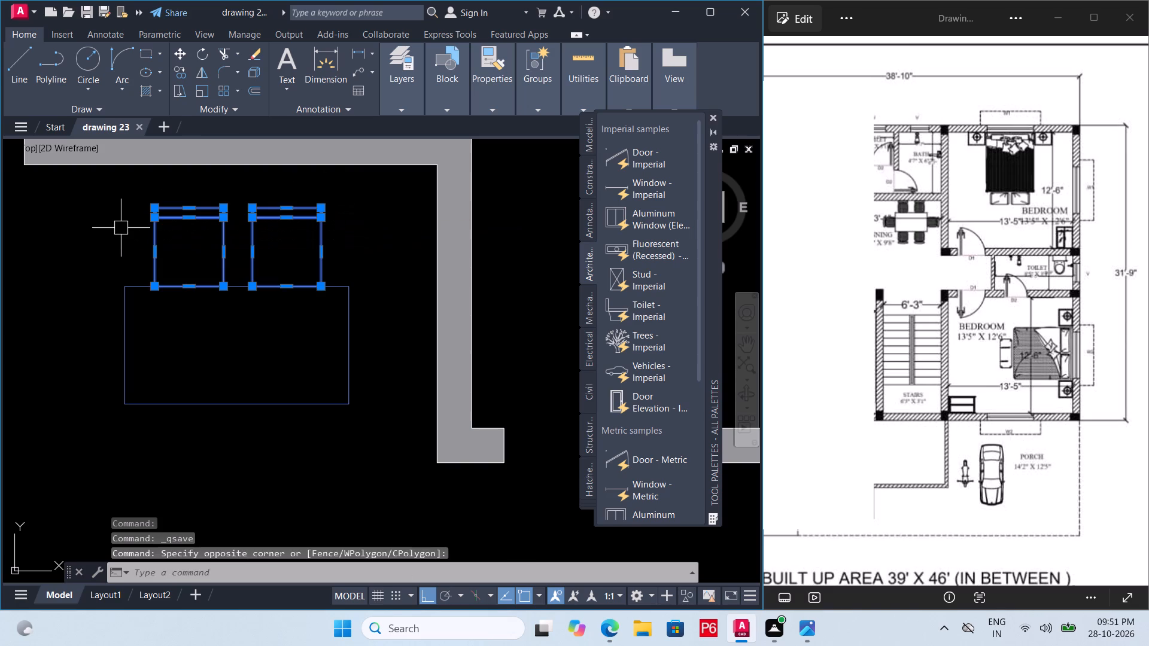
text(MI)
key(space)
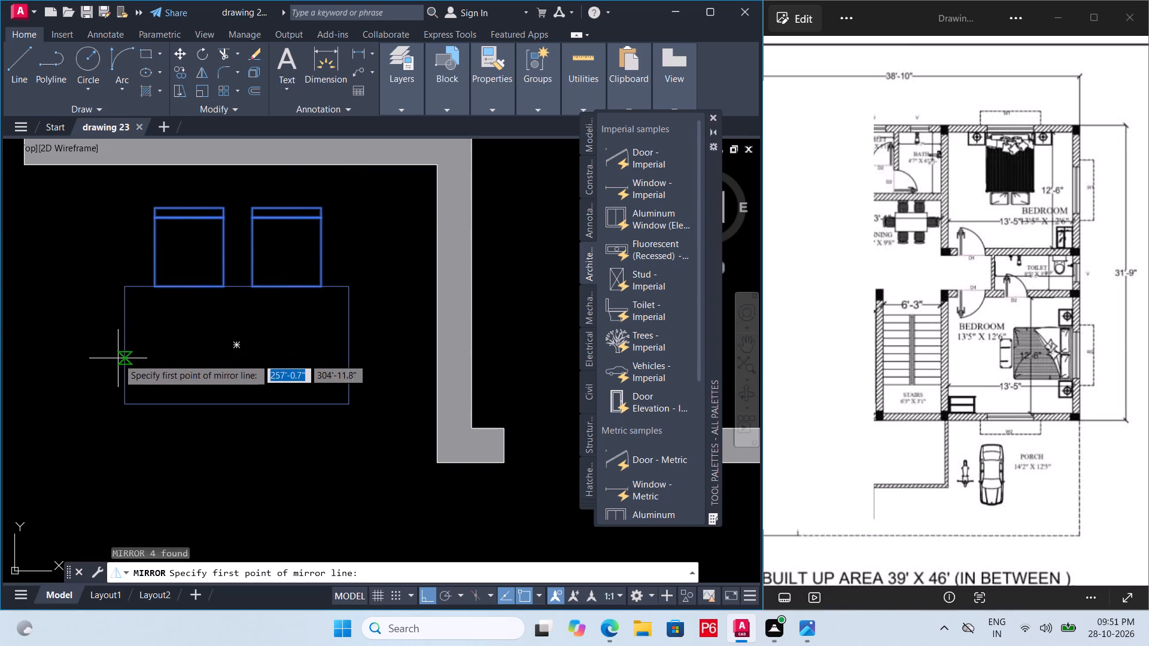
drag(125, 345, 148, 344)
click(346, 345)
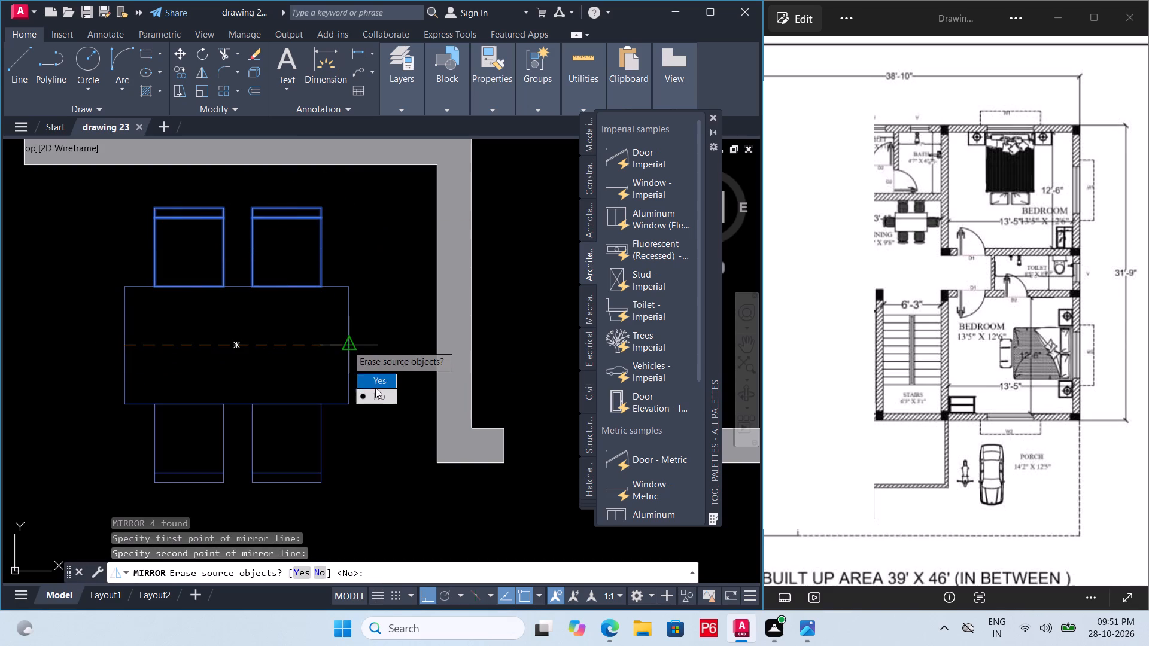
drag(381, 399, 346, 345)
key(ctrl+s)
key(ctrl+s)
key(ctrl+s)
key(ctrl+s)
Draw a 1'6" by 1'6" square starting from a point on the table's left edge.
scroll(238, 298, down, 2)
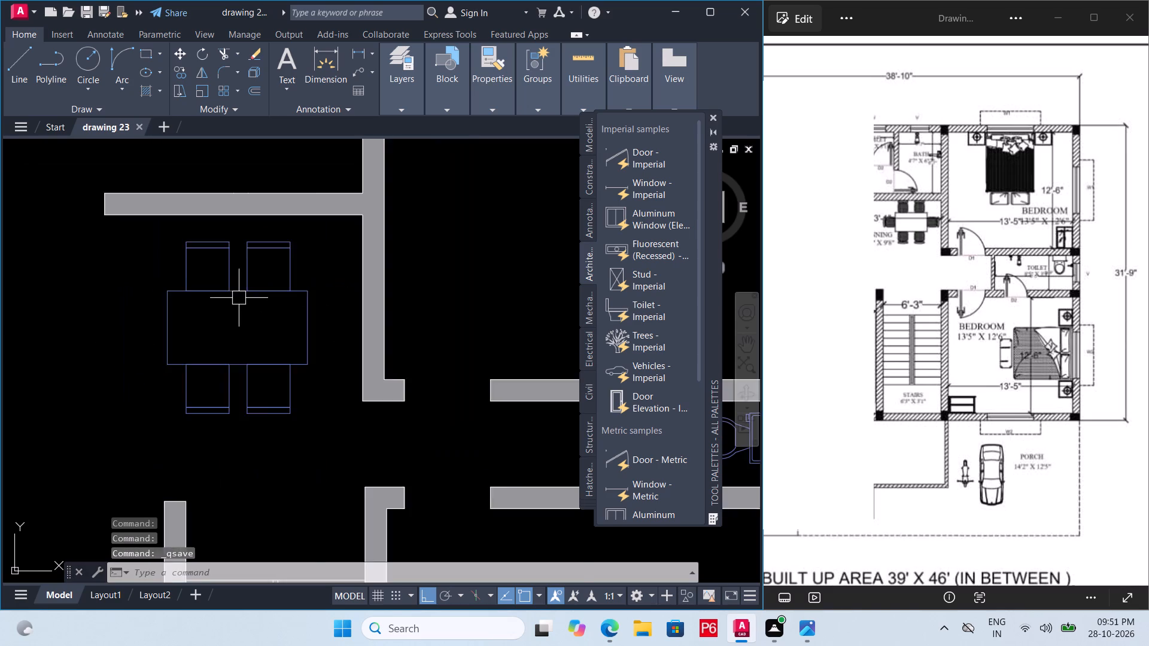
scroll(200, 331, up, 2)
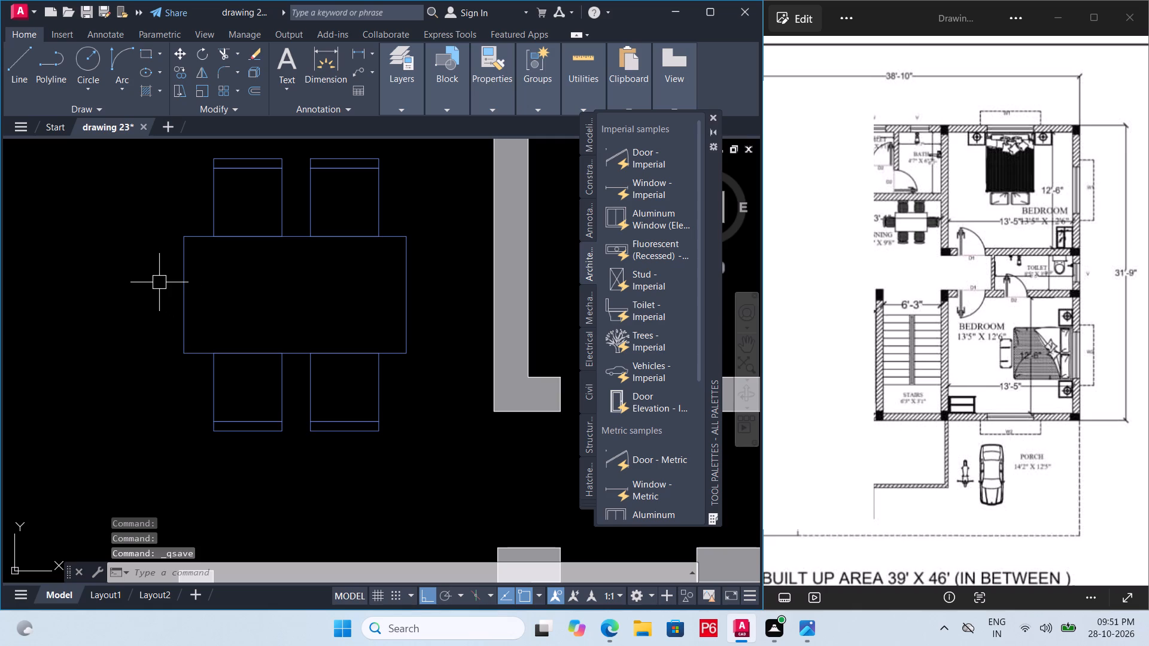
key(r)
text(EC)
key(space)
click(183, 263)
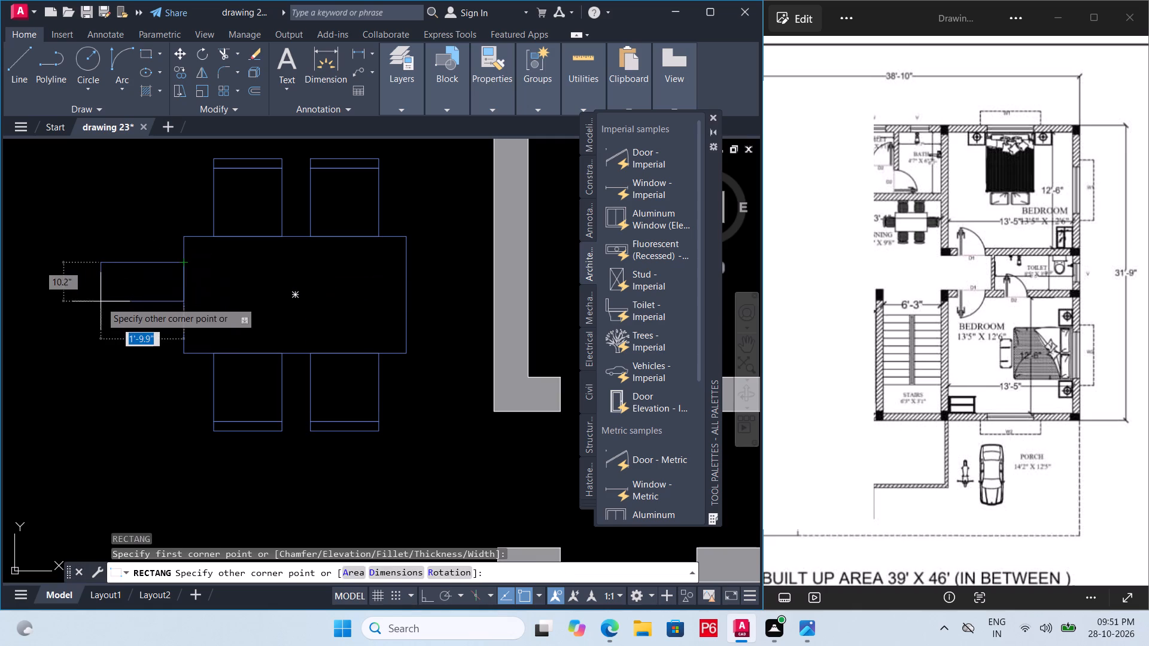
text(1'",1'")
key(Return)
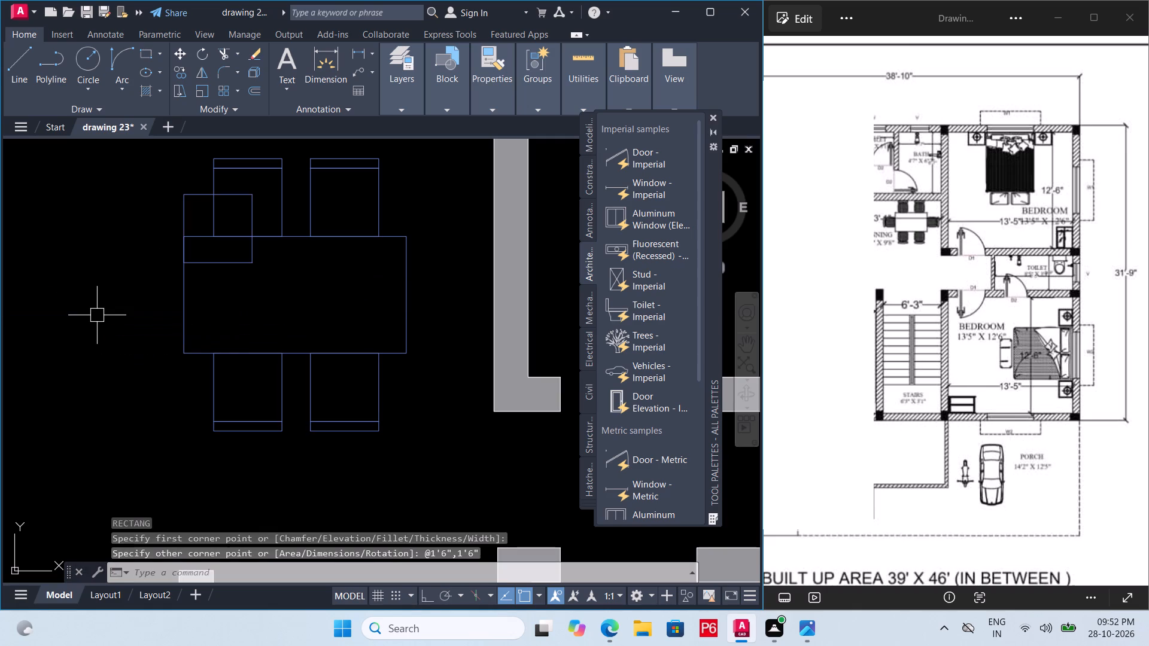
Move the new square by its right-edge midpoint to the table's left-edge midpoint with Ortho off, and save the drawing.
key(Escape)
click(218, 258)
key(m)
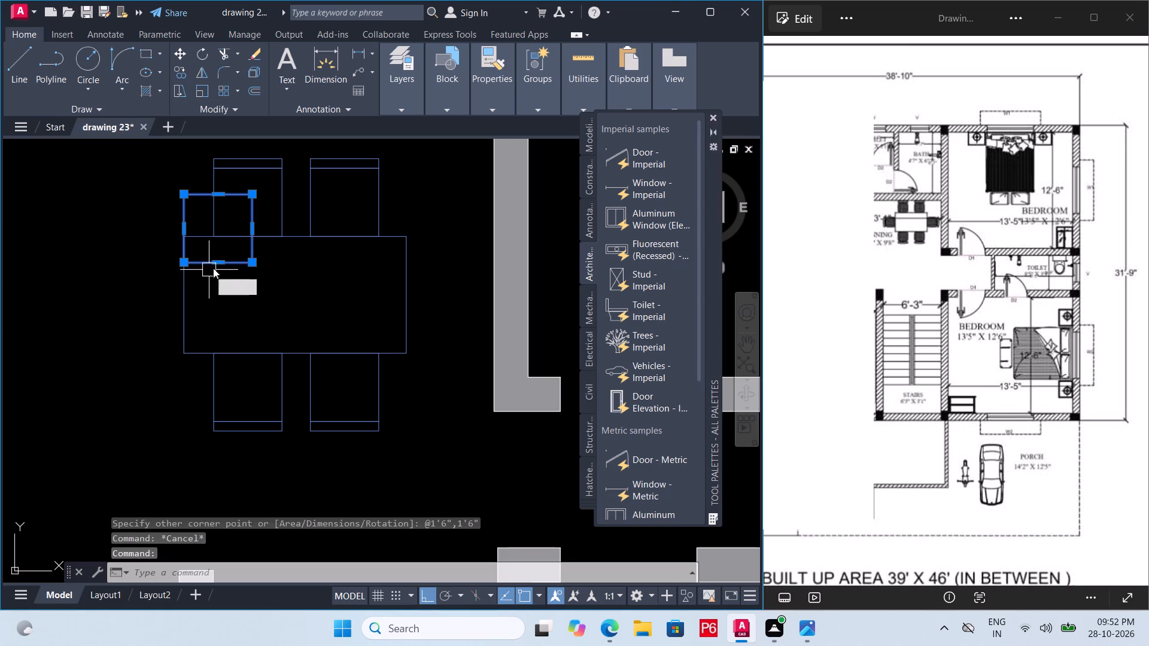
key(space)
click(254, 230)
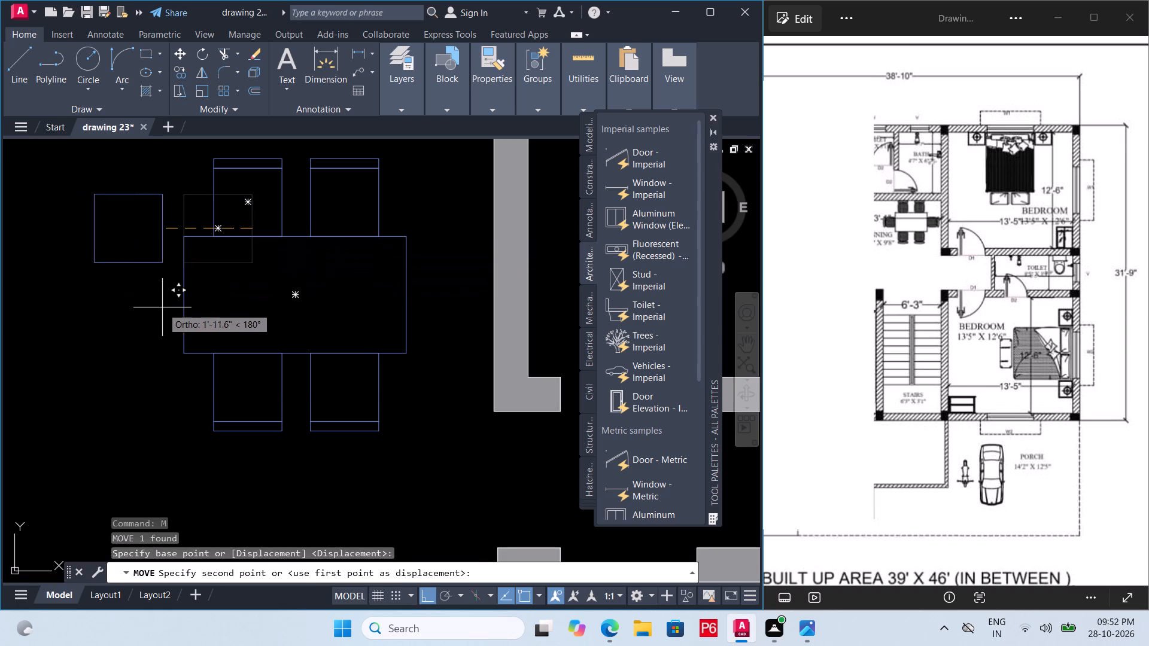
key(F8)
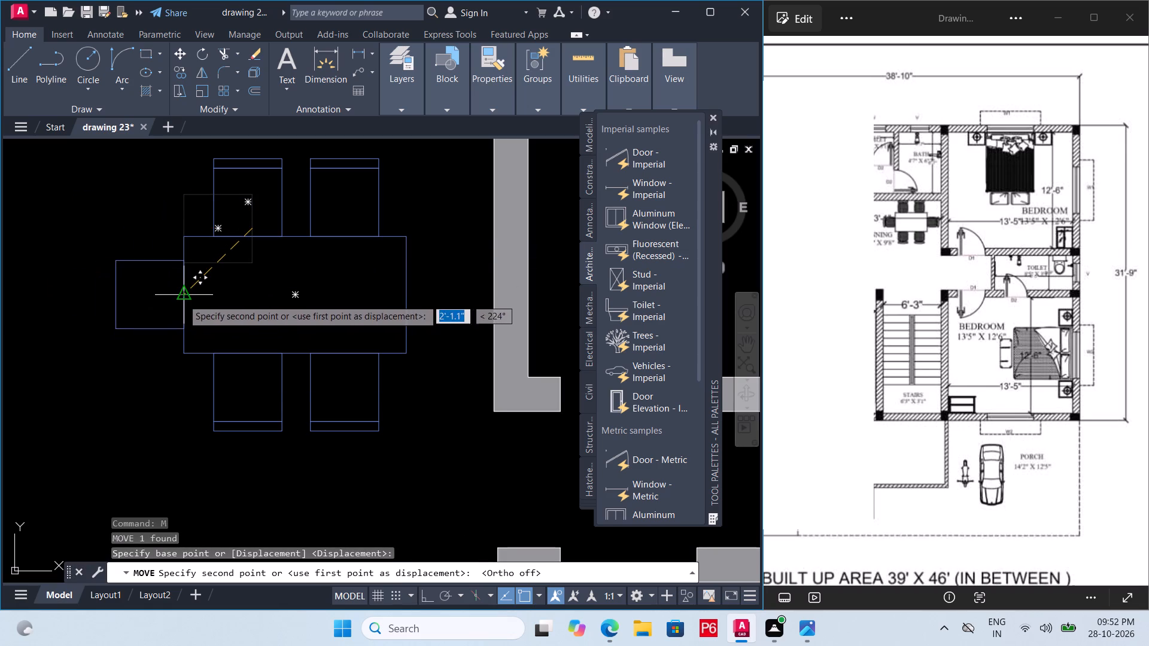
click(183, 299)
key(Escape)
key(ctrl+s)
key(ctrl+s)
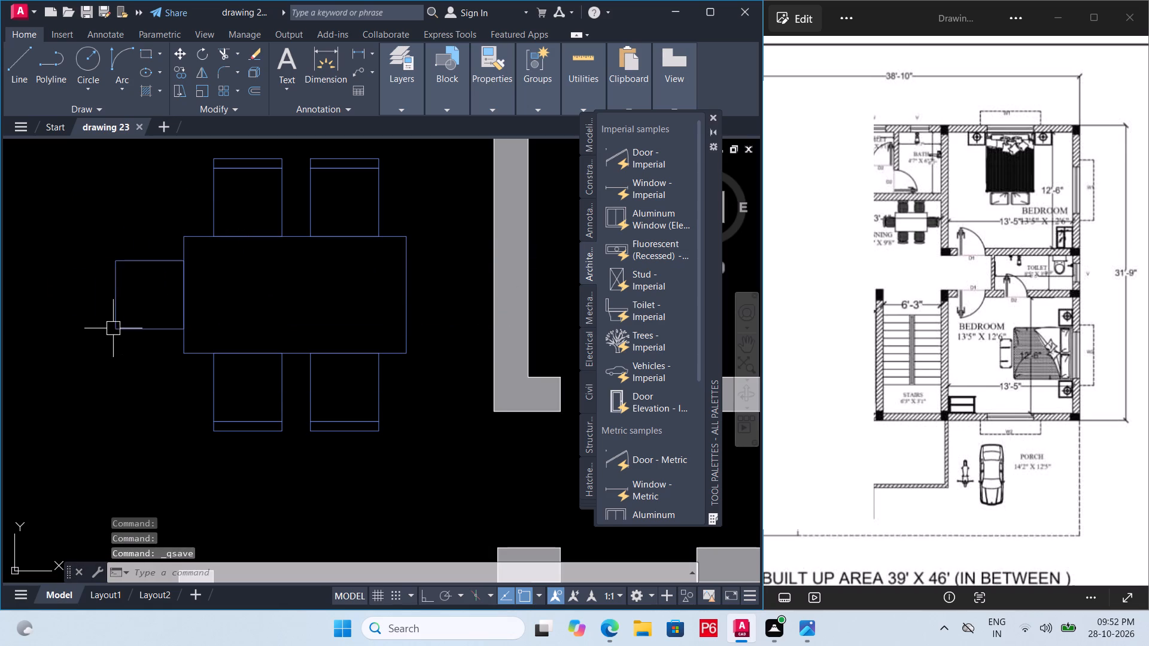
key(ctrl+s)
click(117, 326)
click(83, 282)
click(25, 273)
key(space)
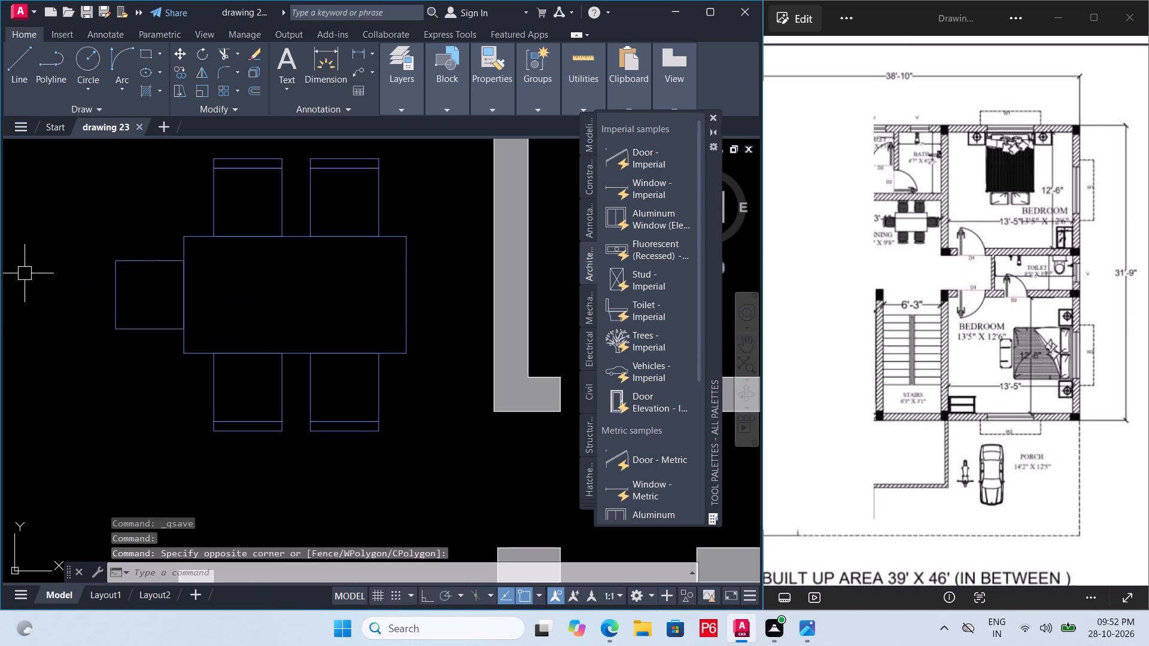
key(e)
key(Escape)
Draw a thin backrest rectangle along the full outer edge of the chair at the table's left end, and save the drawing.
text(REC)
key(space)
click(118, 260)
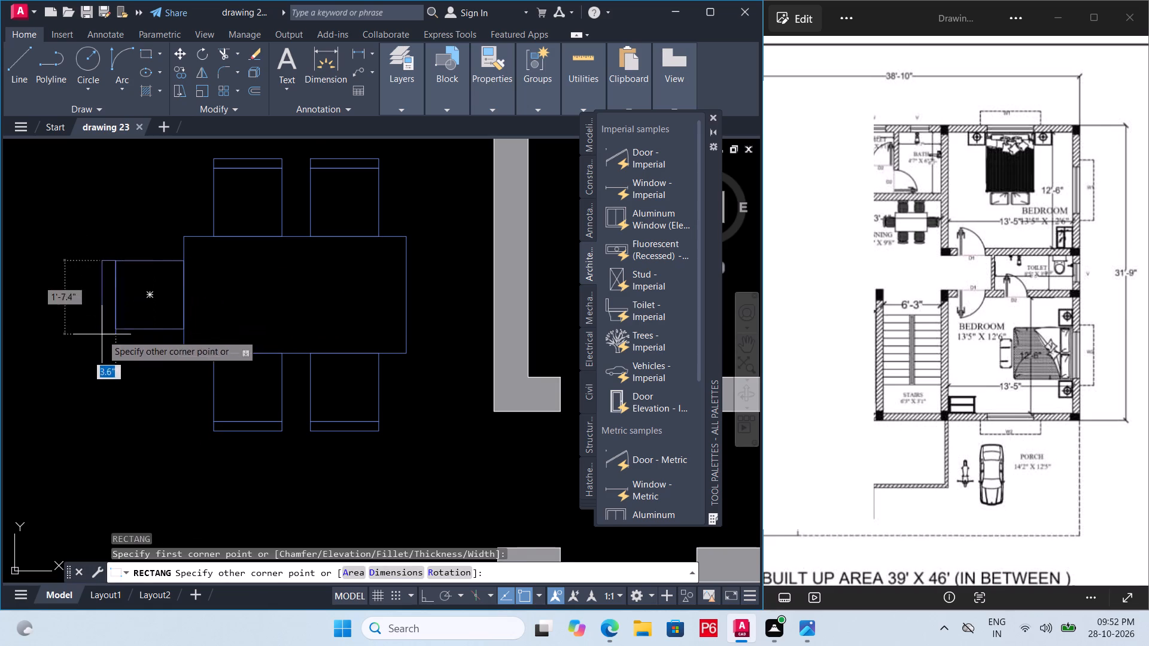
scroll(98, 336, up, 3)
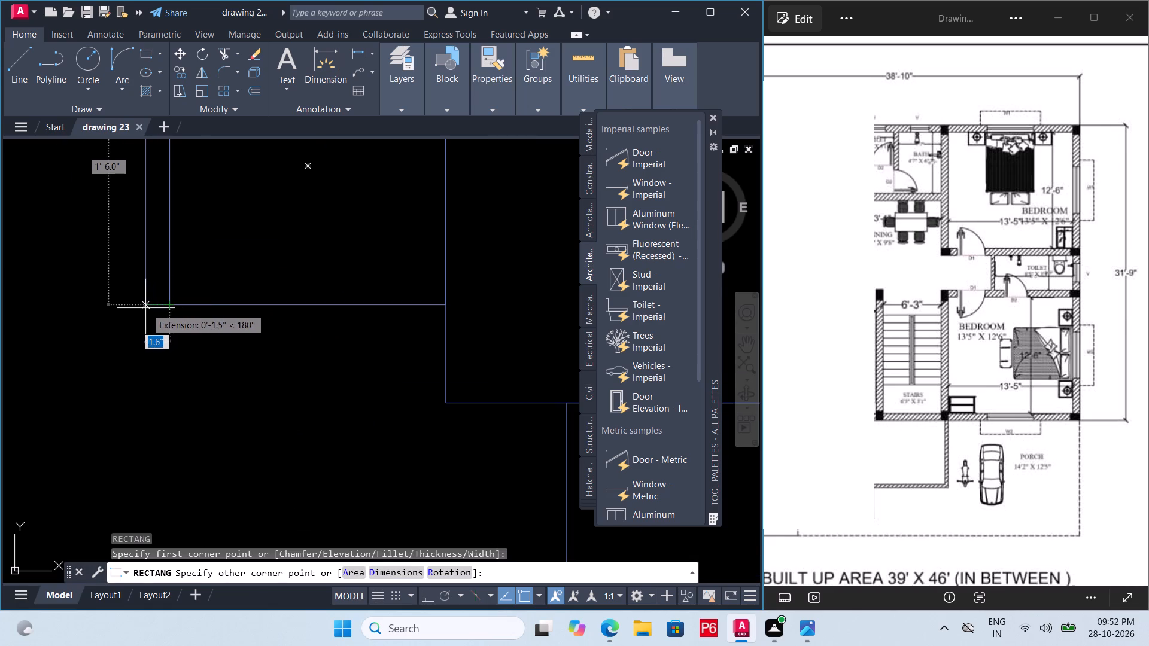
click(129, 308)
scroll(74, 333, down, 3)
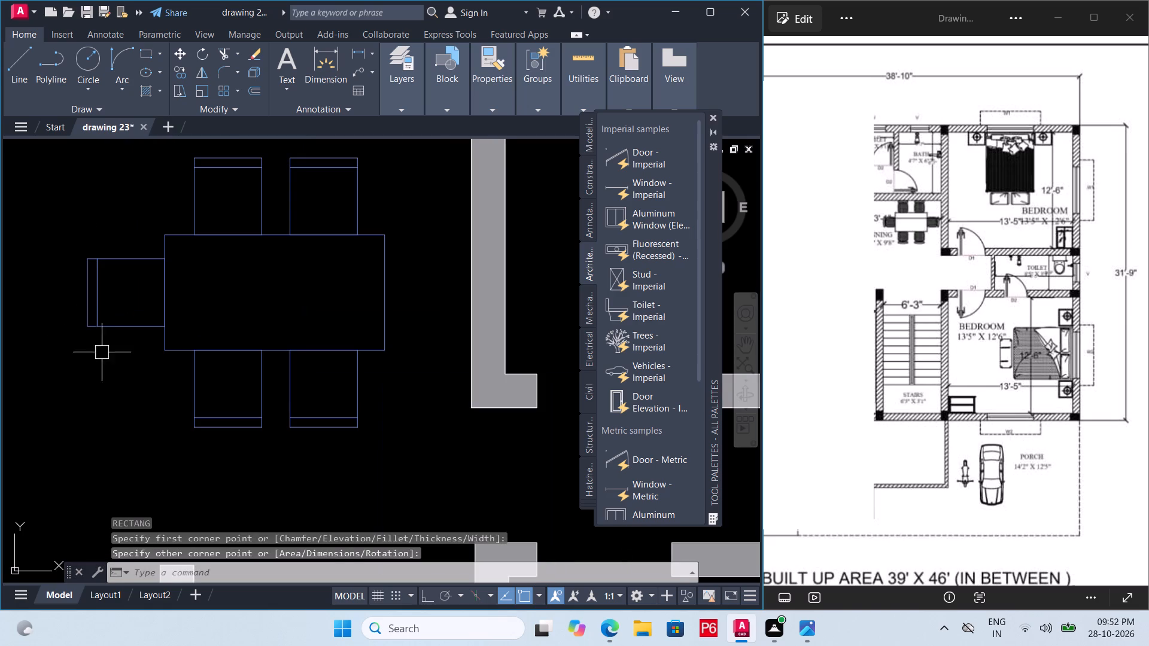
key(ctrl+s)
key(ctrl+s)
key(ctrl+s)
key(ctrl+s)
key(ctrl+s)
Mirror the left-end chair with its backrest across the table's vertical centreline, keeping the original, and save the drawing.
drag(121, 304, 113, 304)
click(29, 332)
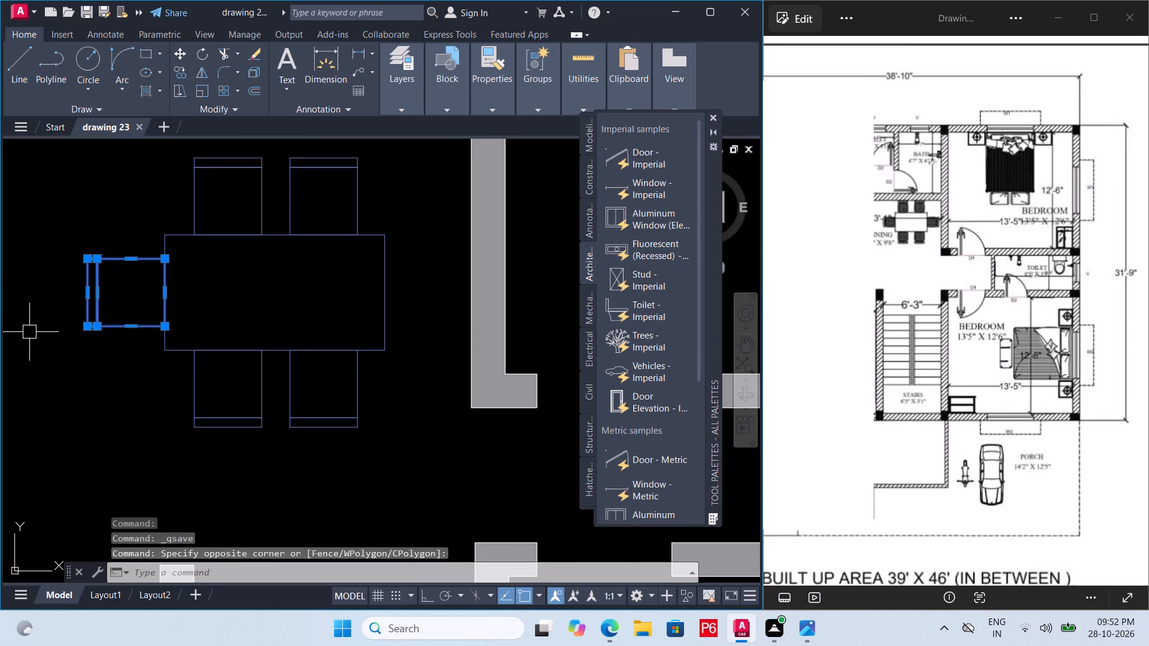
text(MI)
key(space)
click(276, 236)
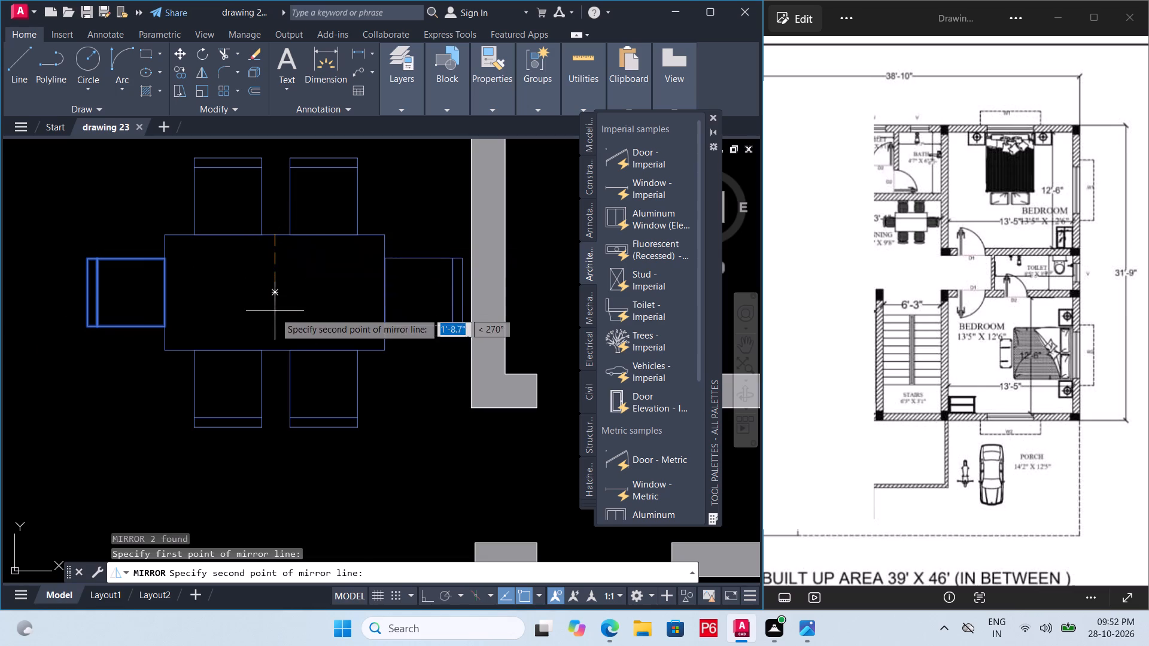
click(275, 348)
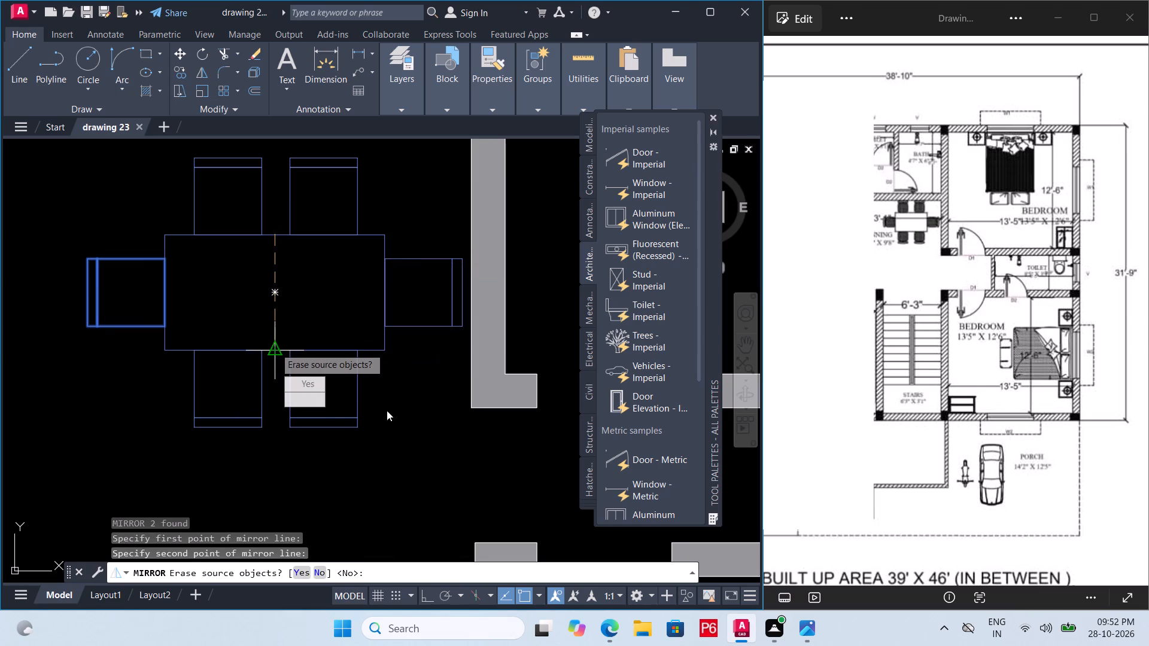
drag(323, 402, 275, 348)
key(ctrl+s)
key(ctrl+s)
key(ctrl+s)
key(ctrl+s)
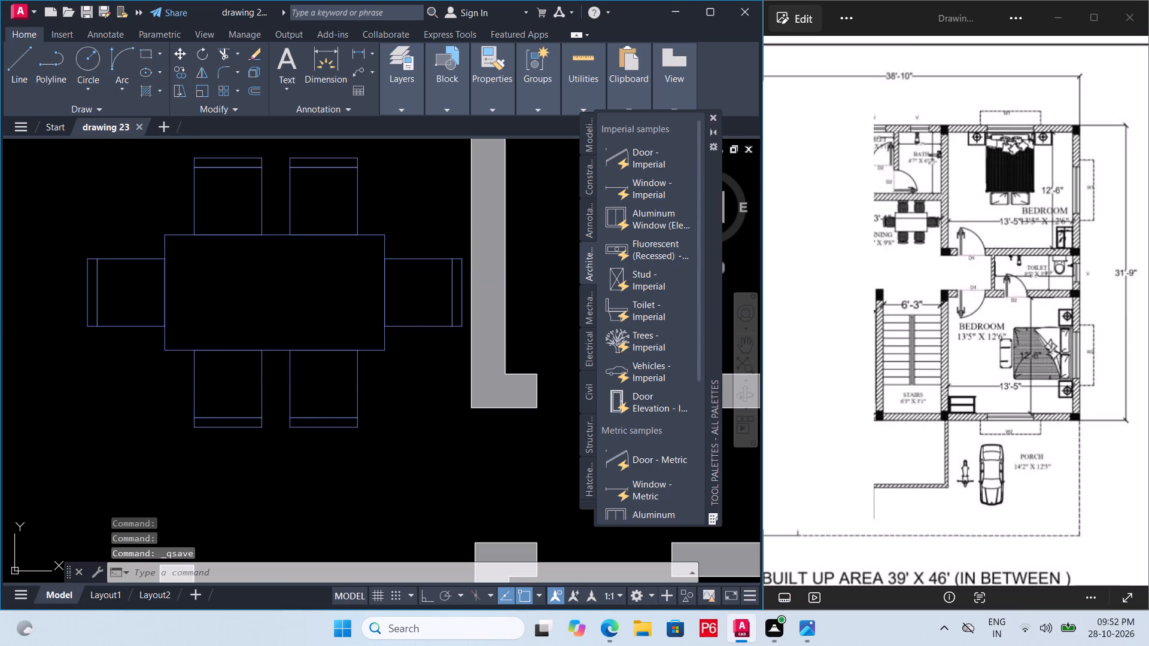
key(ctrl+s)
scroll(128, 361, down, 2)
key(space)
Examine the bedroom furniture layout in the reference plan against the empty upper-right bedroom in the drawing.
scroll(284, 356, down, 1)
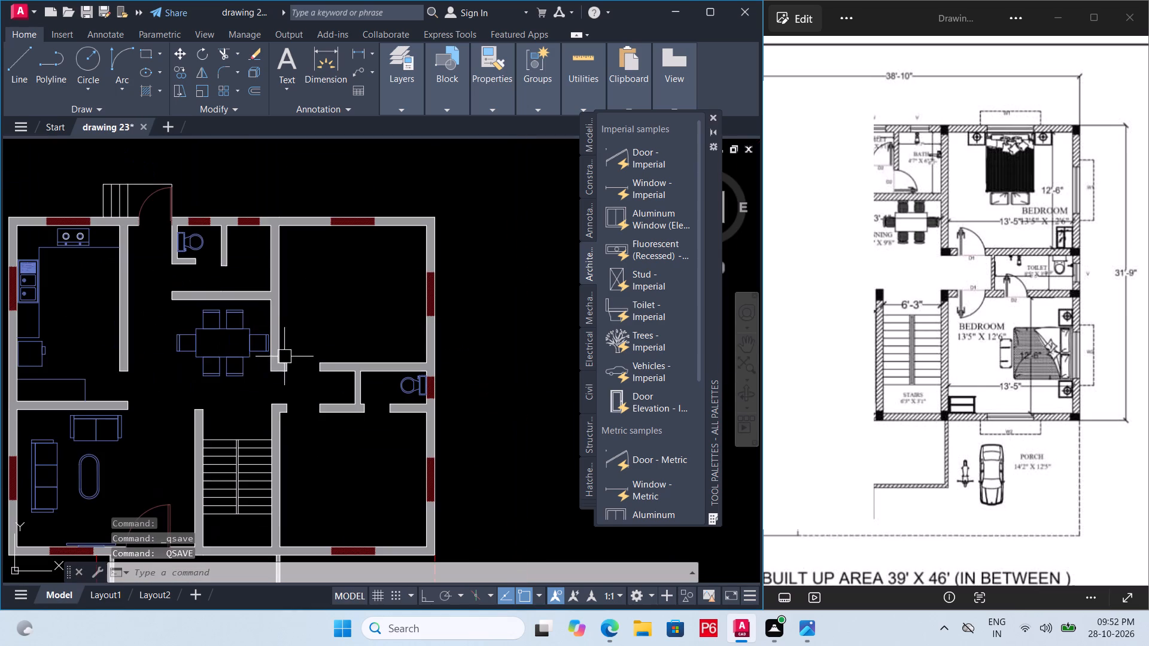
scroll(211, 352, down, 1)
click(946, 239)
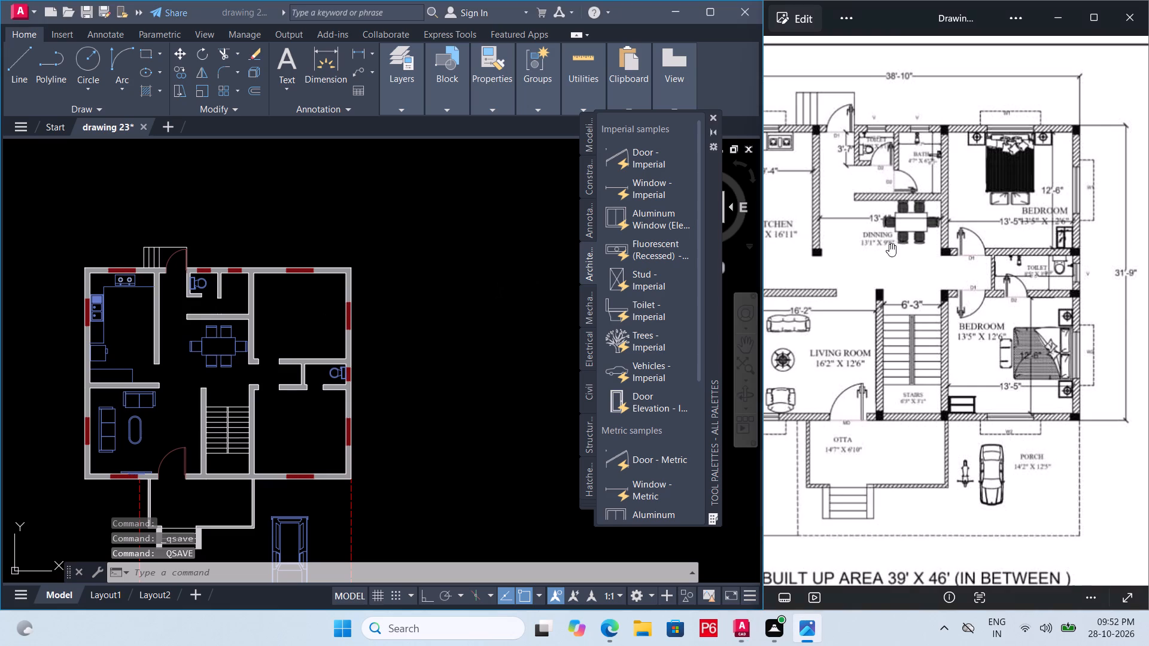
scroll(276, 327, up, 3)
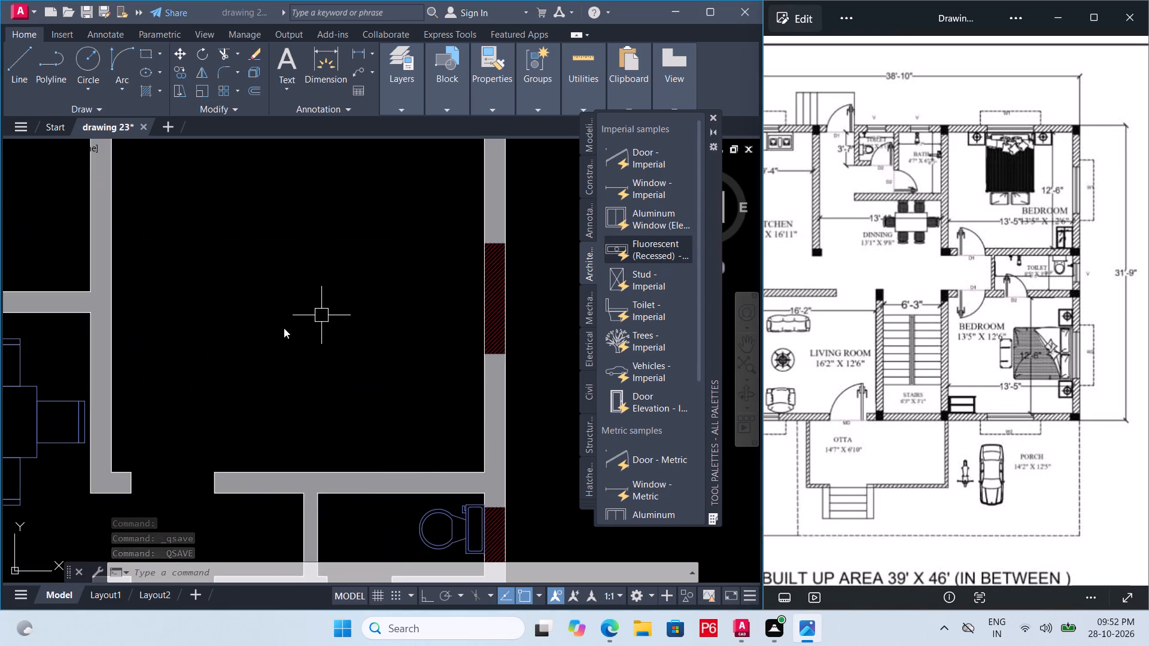
scroll(276, 331, down, 1)
text(REC)
key(space)
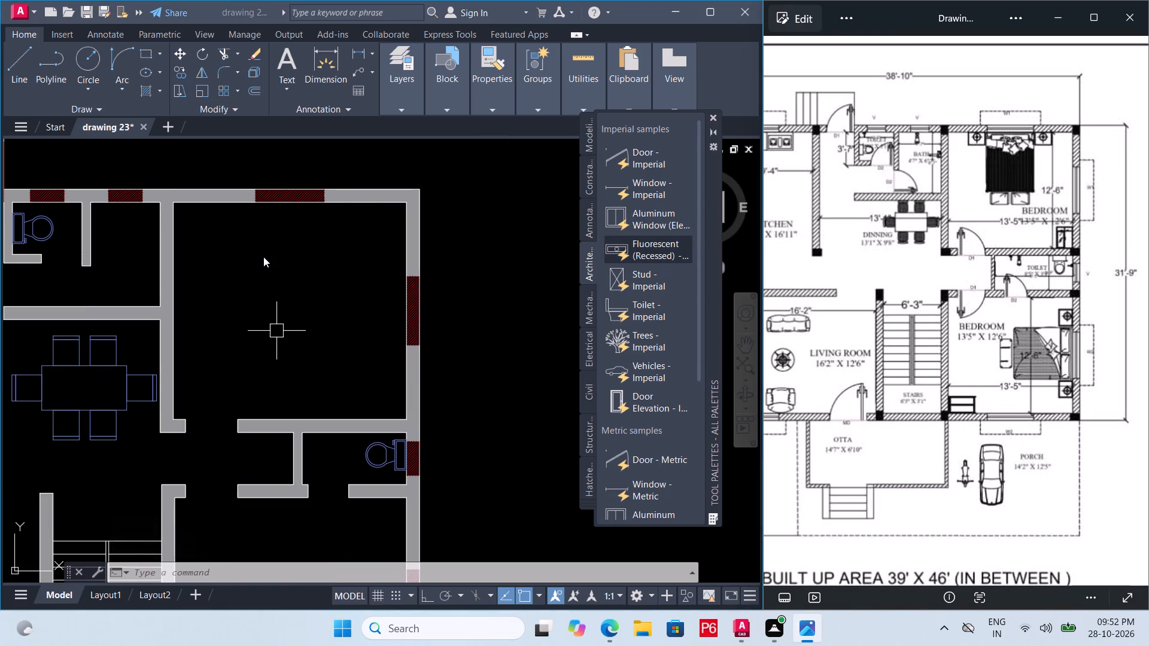
key(Escape)
click(302, 281)
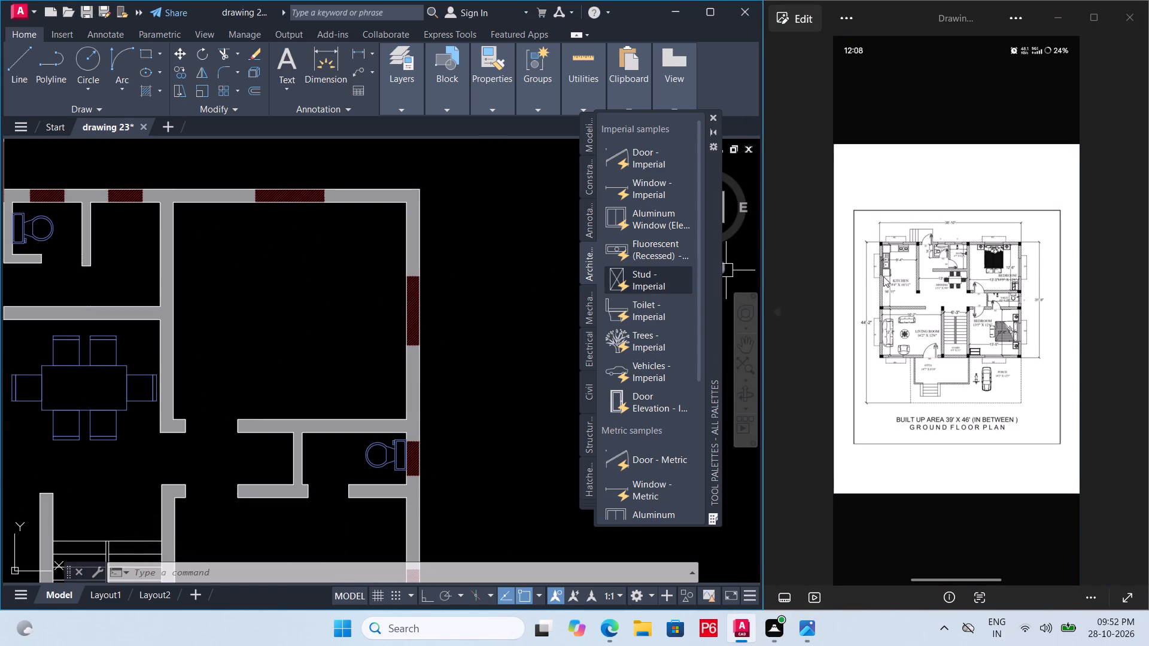
scroll(962, 270, up, 8)
scroll(1072, 333, up, 3)
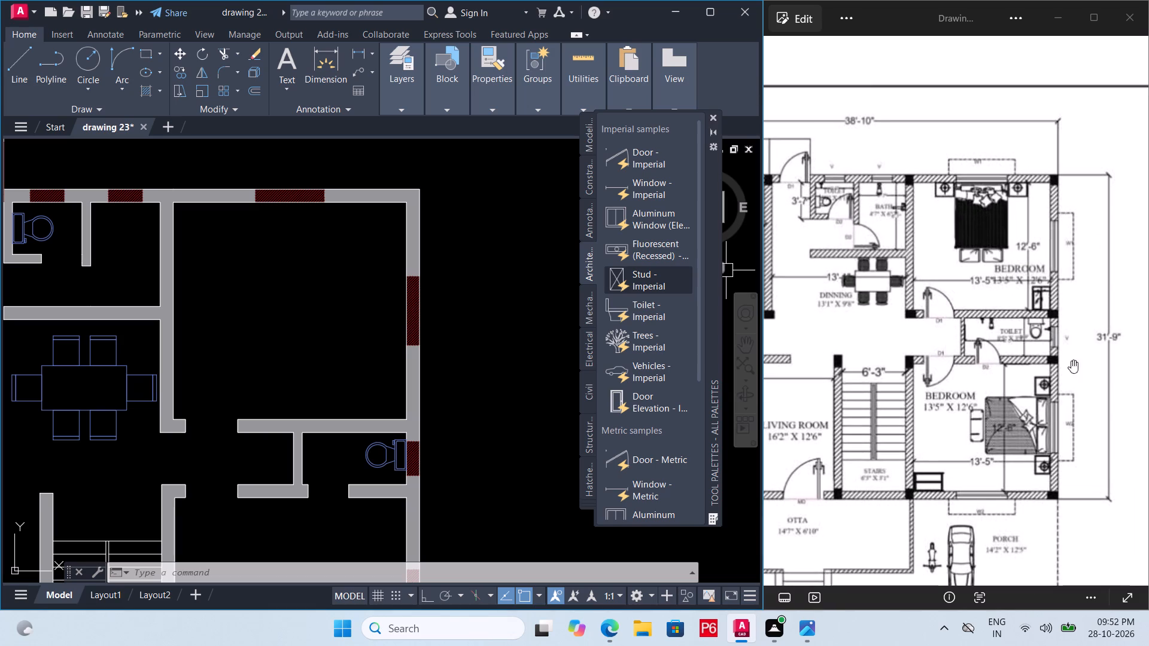
scroll(873, 295, down, 3)
scroll(1042, 410, up, 3)
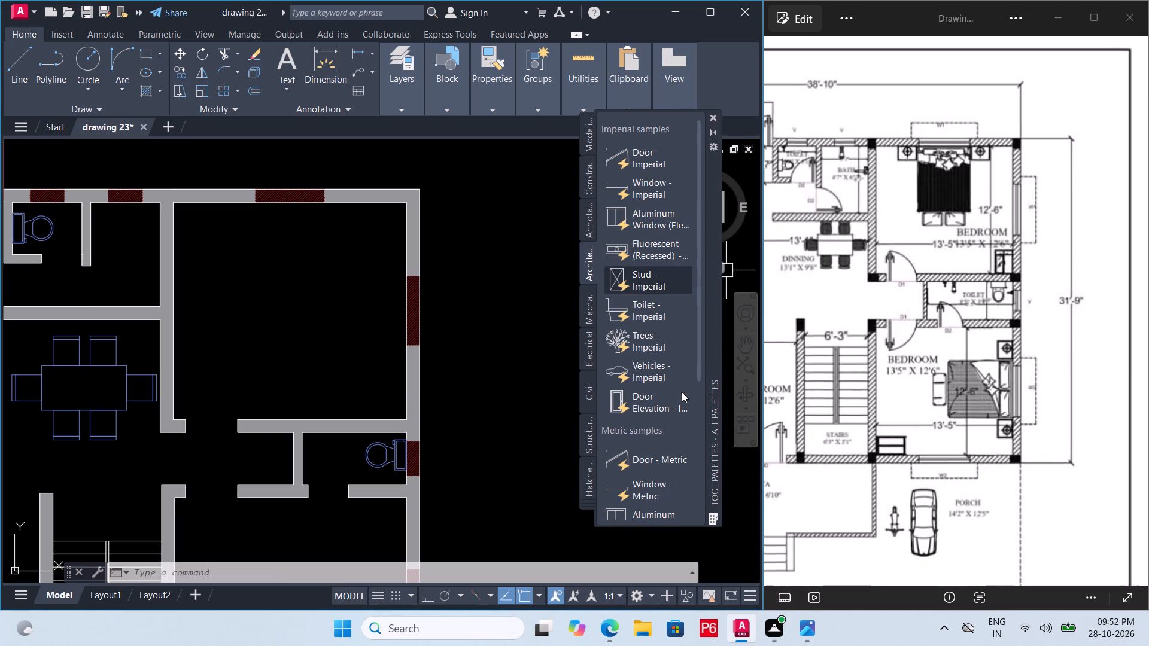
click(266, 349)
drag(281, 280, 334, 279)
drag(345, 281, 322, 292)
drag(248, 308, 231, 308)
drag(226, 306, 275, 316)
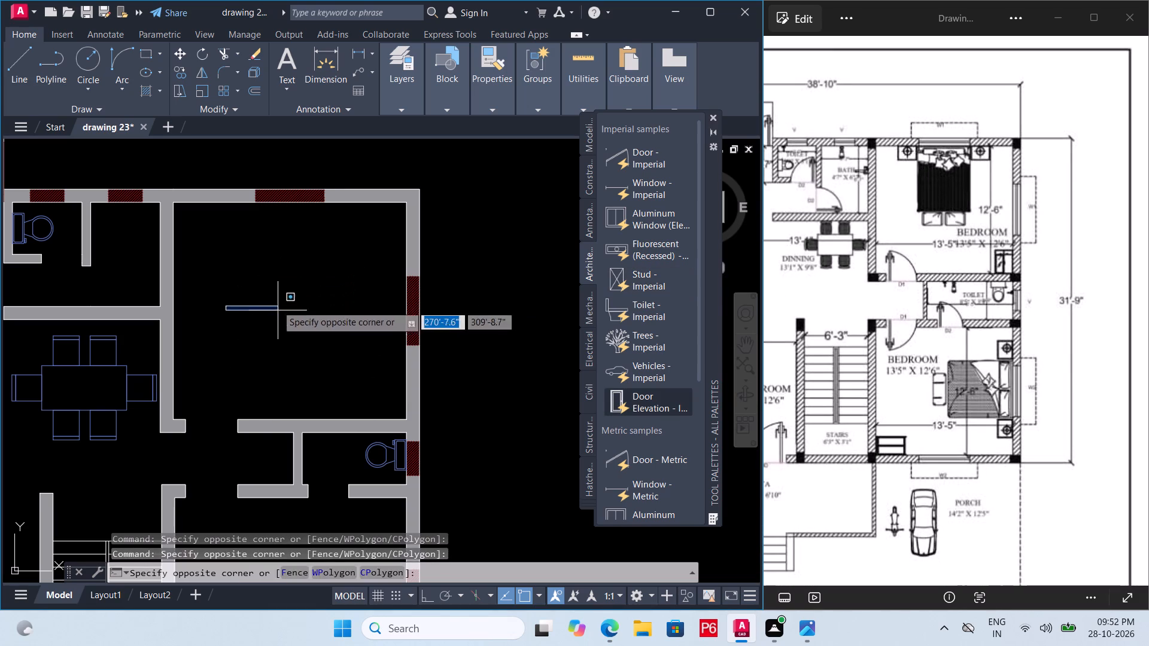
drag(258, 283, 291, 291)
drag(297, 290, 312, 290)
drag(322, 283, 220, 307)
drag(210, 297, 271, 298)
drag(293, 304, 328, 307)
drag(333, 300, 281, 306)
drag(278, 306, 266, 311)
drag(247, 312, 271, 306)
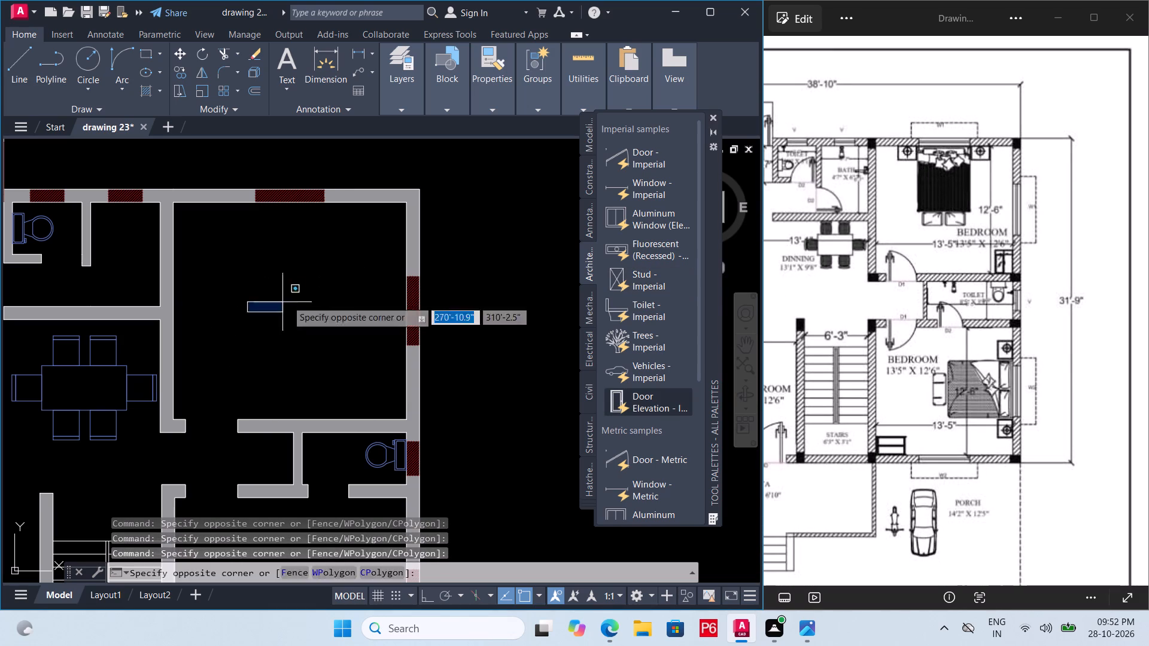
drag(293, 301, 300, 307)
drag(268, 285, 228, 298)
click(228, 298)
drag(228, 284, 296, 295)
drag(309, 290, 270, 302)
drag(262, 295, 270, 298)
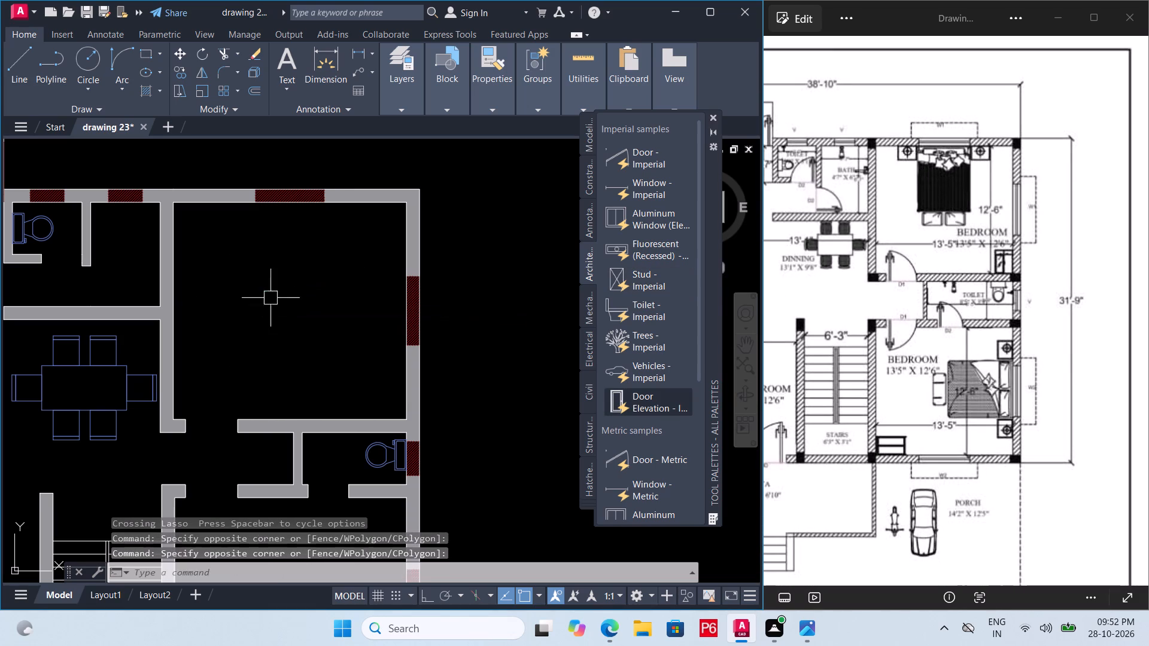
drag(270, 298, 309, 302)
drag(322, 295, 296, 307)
Draw a 4' by 6' bed rectangle starting in the upper bedroom below the top-wall window, and save the drawing.
text(REC)
key(space)
click(265, 231)
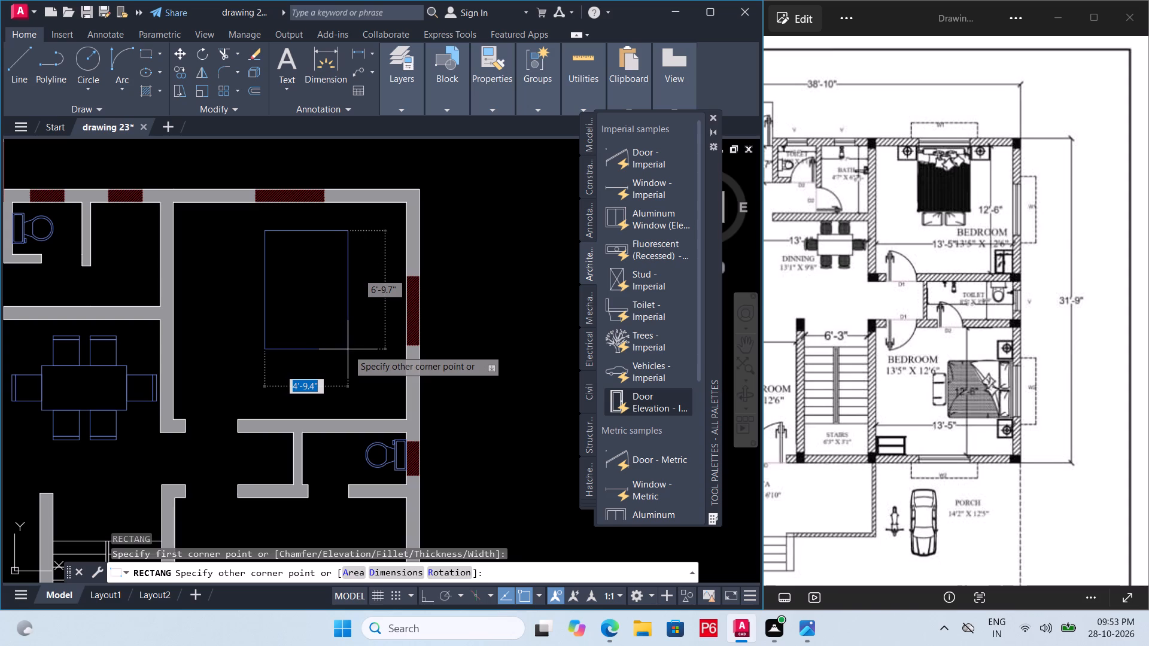
text(6')
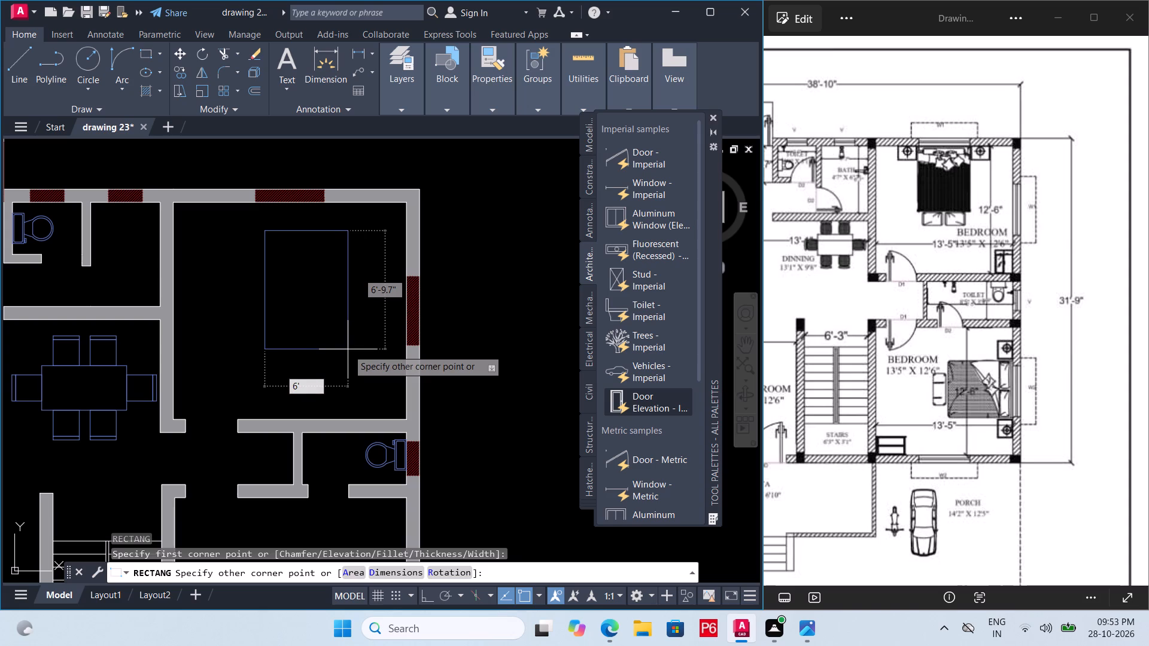
key(BackSpace)
key(BackSpace)
text(4')
key(comma)
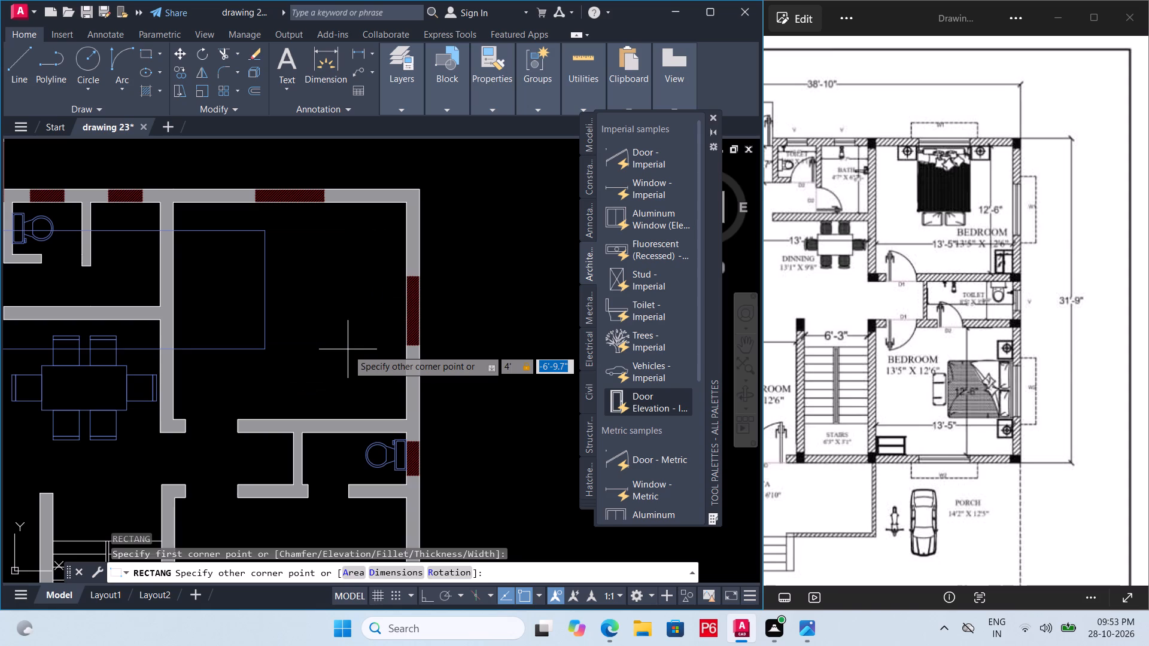
text(6')
key(Return)
key(Escape)
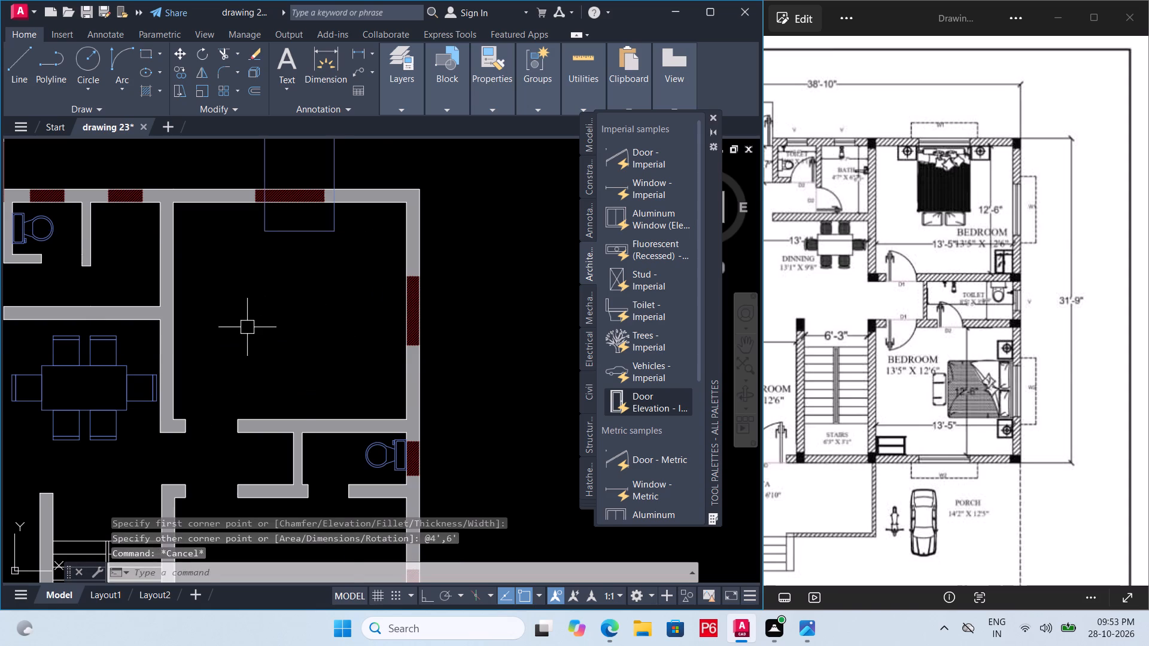
scroll(247, 328, down, 1)
key(ctrl+s)
key(ctrl+s)
key(ctrl+s)
Move the bed rectangle by its bottom-edge midpoint straight down so it lies inside the upper bedroom below the window.
click(274, 266)
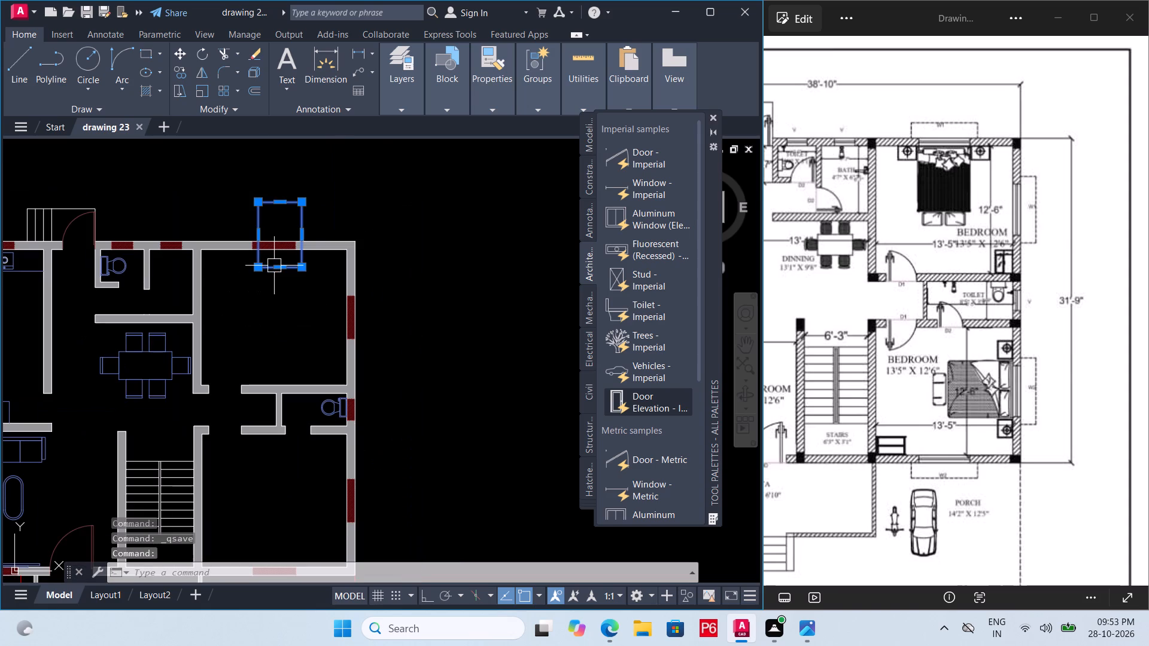
key(m)
key(space)
click(279, 266)
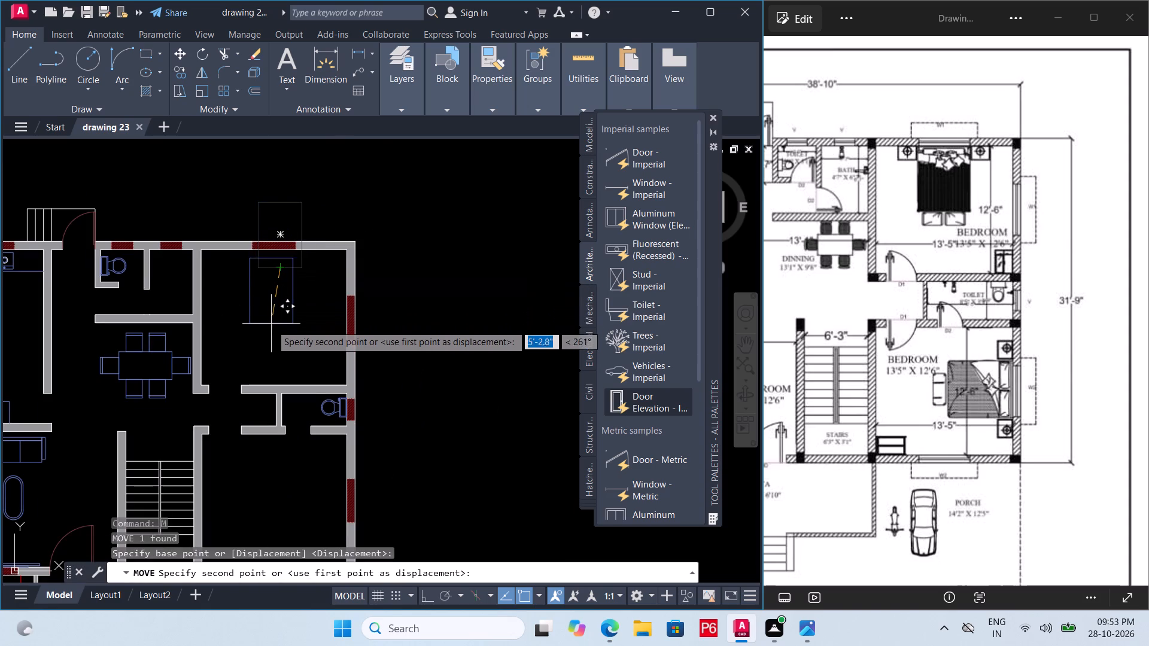
click(273, 327)
key(Escape)
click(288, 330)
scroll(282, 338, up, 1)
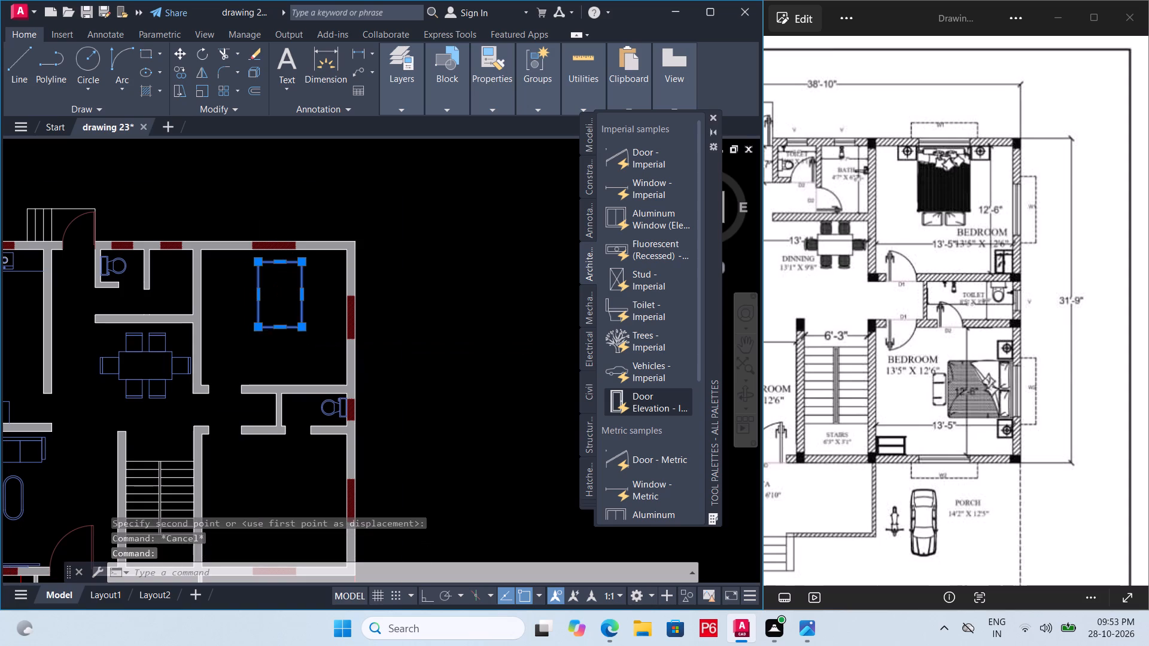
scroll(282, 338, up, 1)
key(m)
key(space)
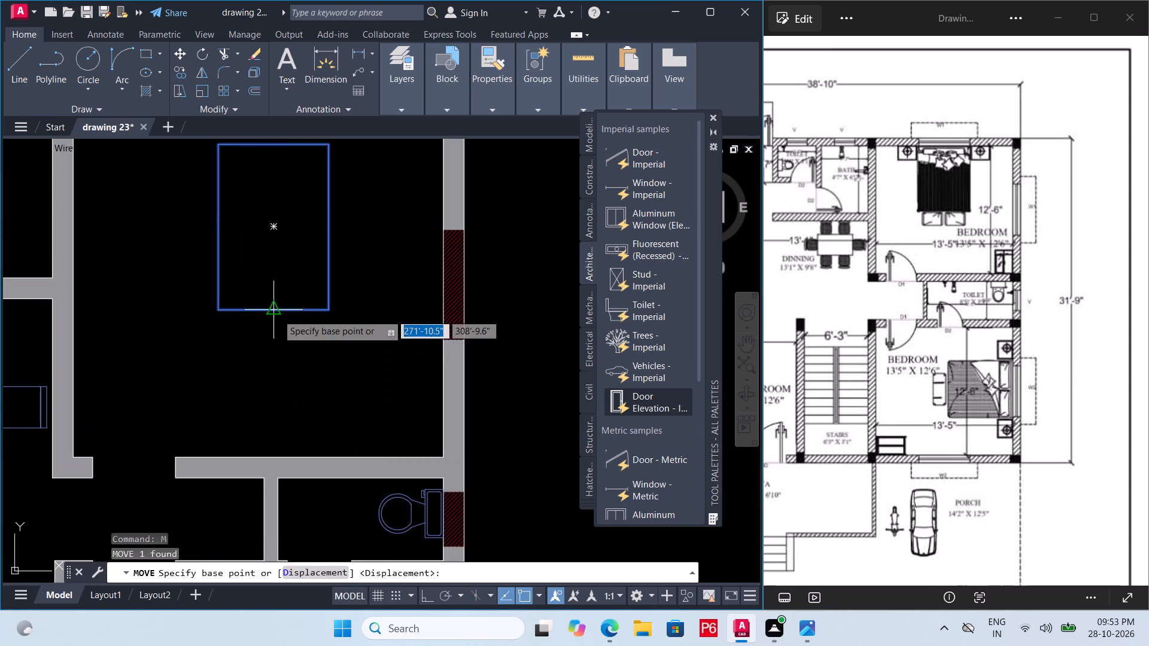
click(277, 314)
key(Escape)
Stretch the bed rectangle's bottom edge 1' downward from its midpoint, and save the drawing.
click(281, 310)
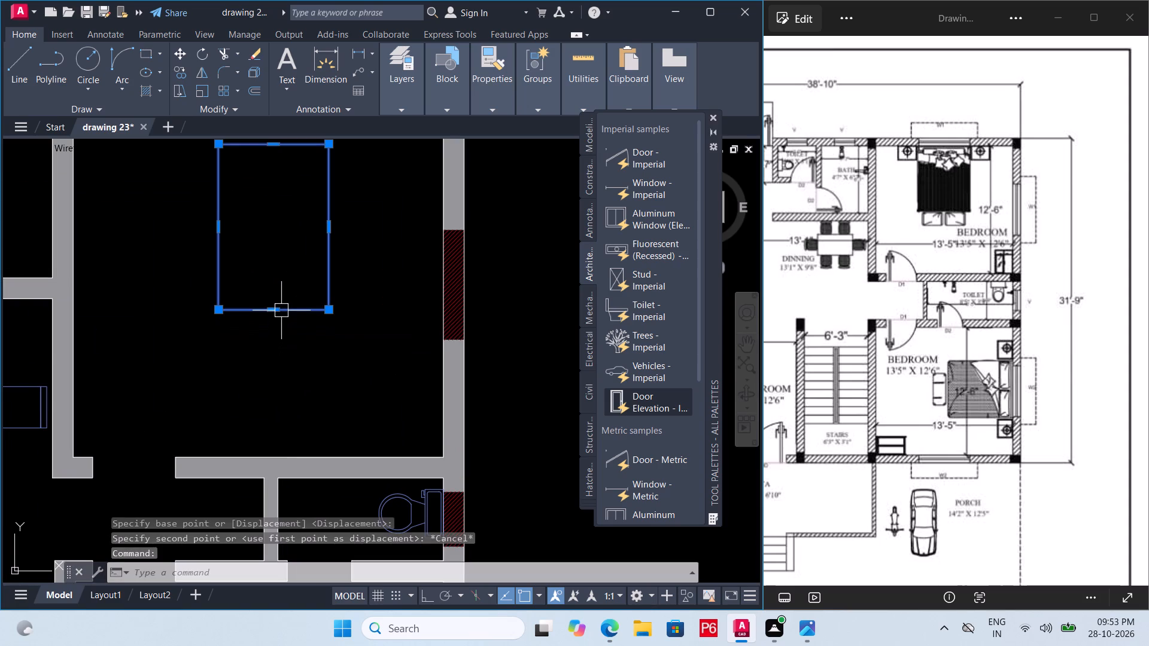
click(276, 310)
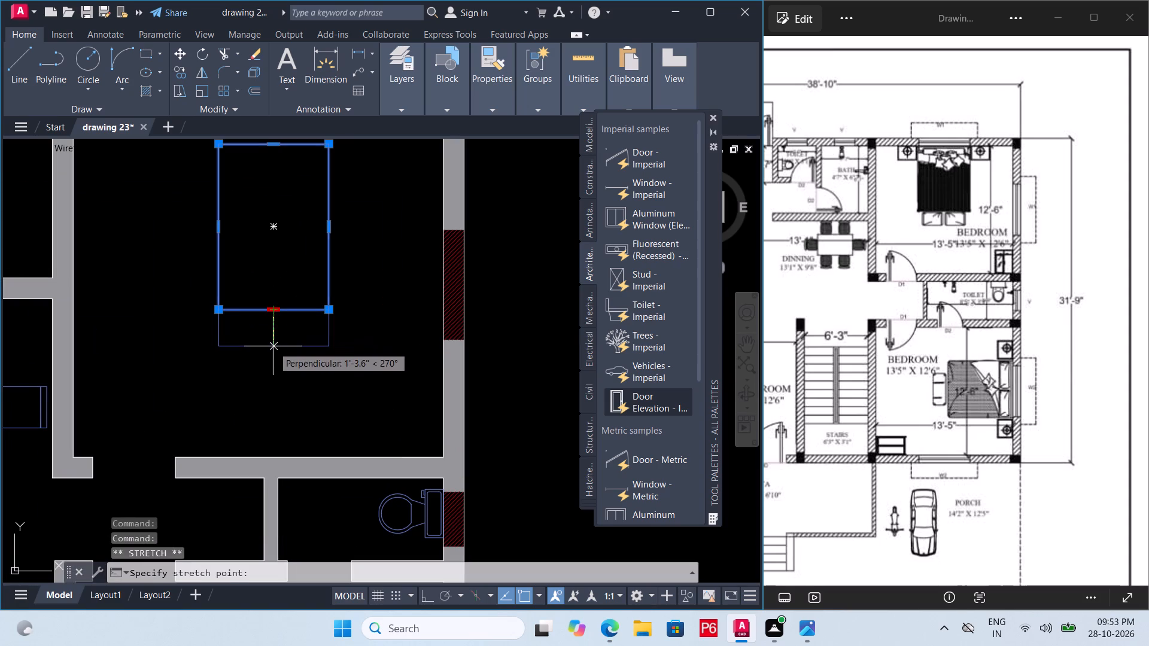
text(1')
key(Return)
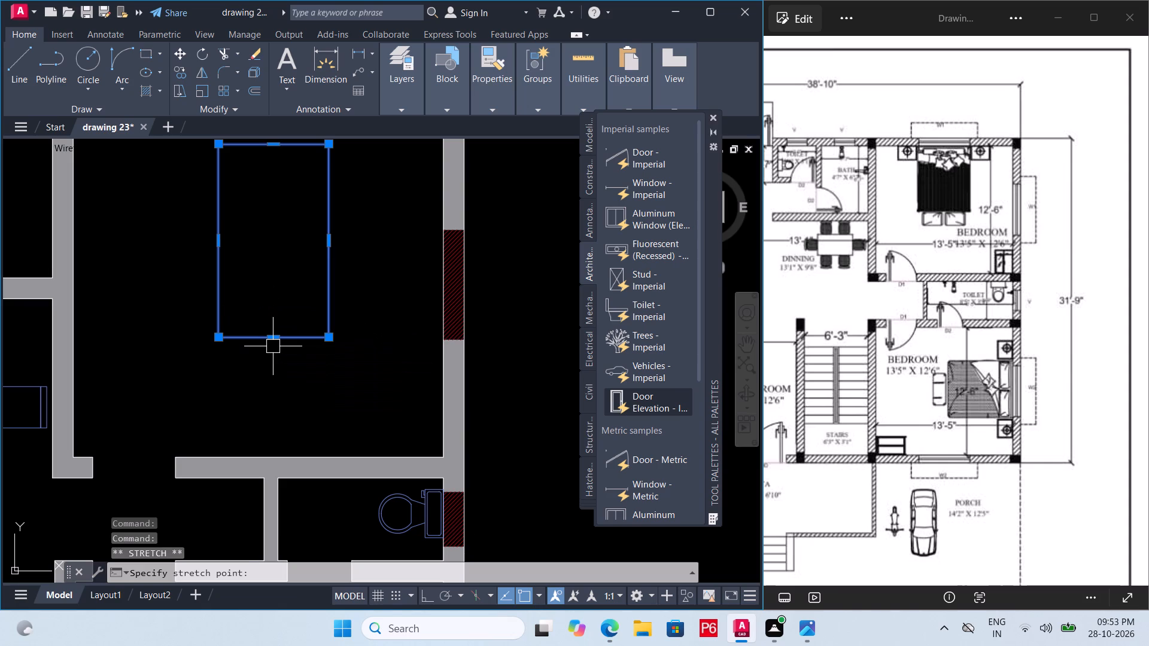
key(ctrl+s)
key(ctrl+s)
key(ctrl+s)
key(ctrl+s)
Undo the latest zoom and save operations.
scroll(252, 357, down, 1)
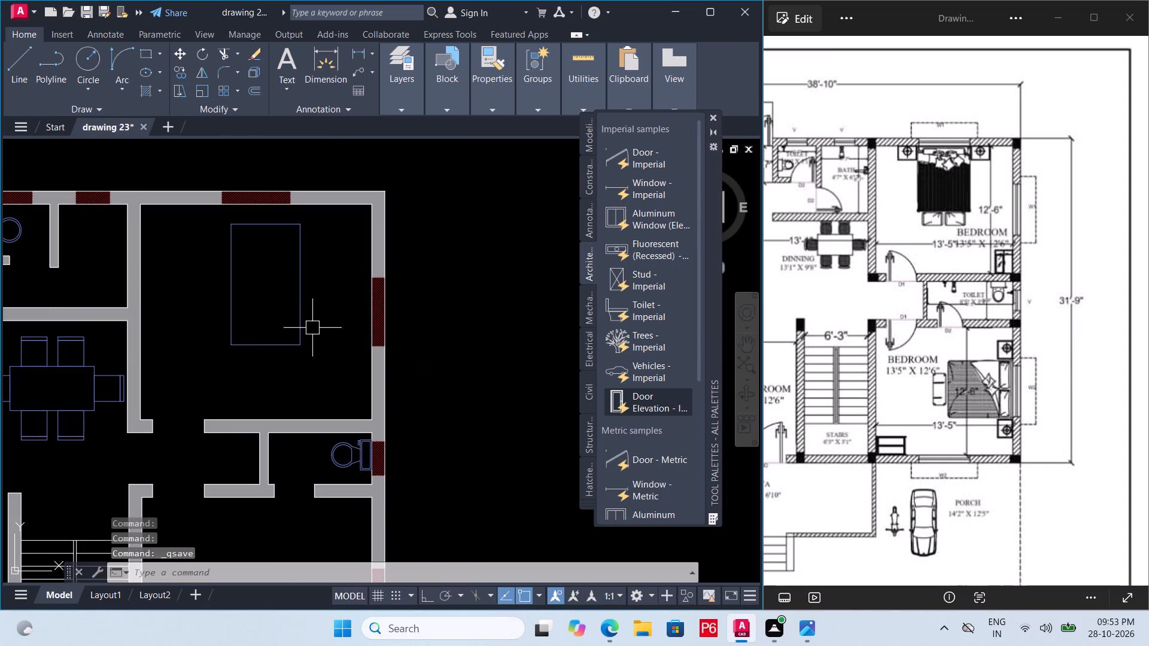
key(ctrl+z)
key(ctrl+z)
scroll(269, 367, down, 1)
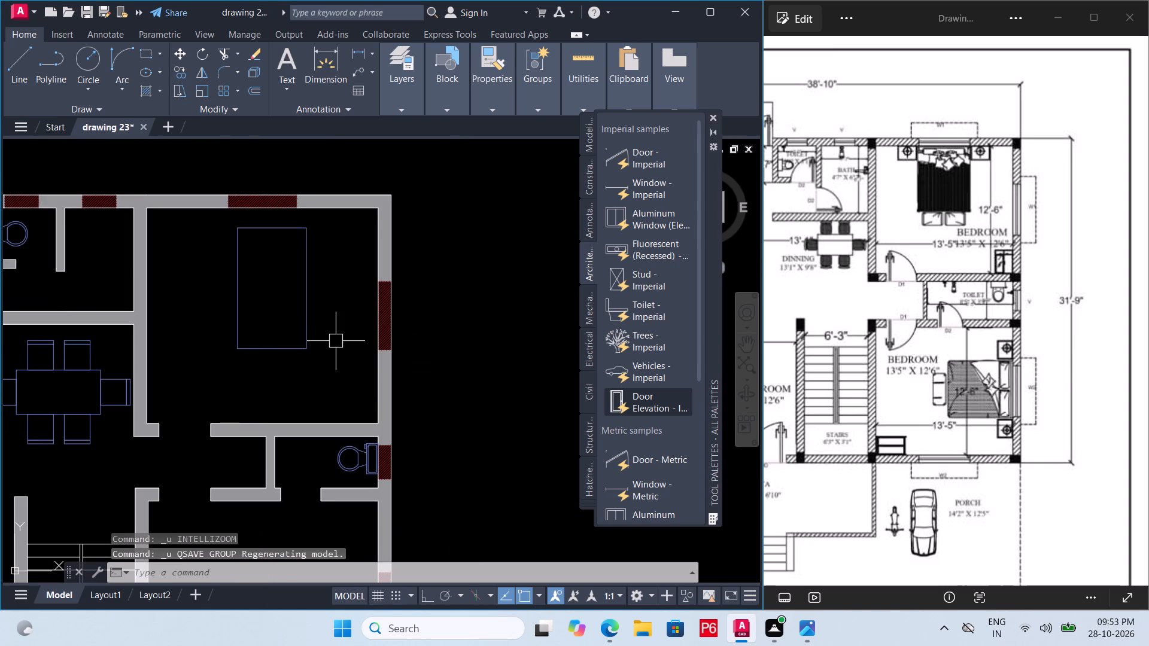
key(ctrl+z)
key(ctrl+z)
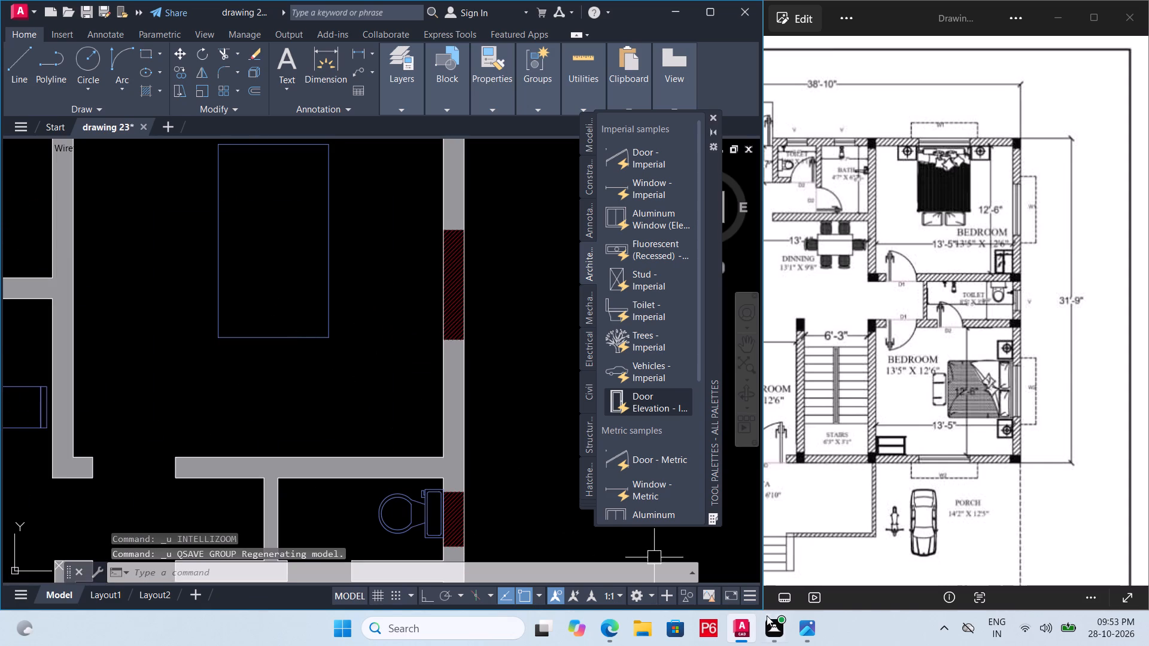
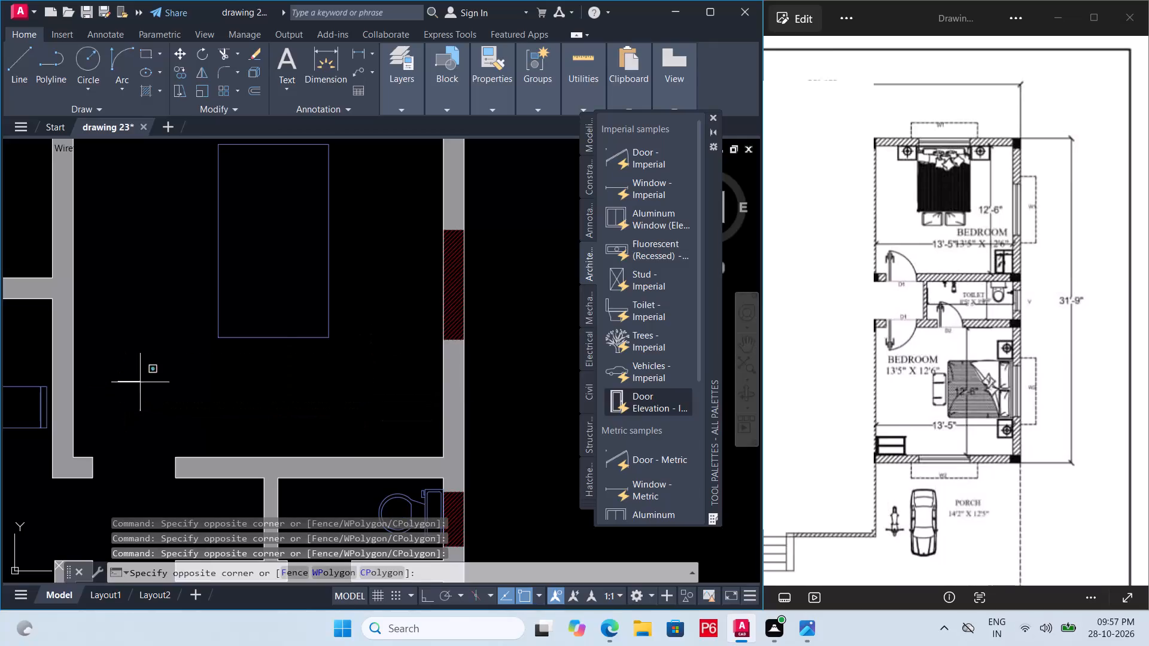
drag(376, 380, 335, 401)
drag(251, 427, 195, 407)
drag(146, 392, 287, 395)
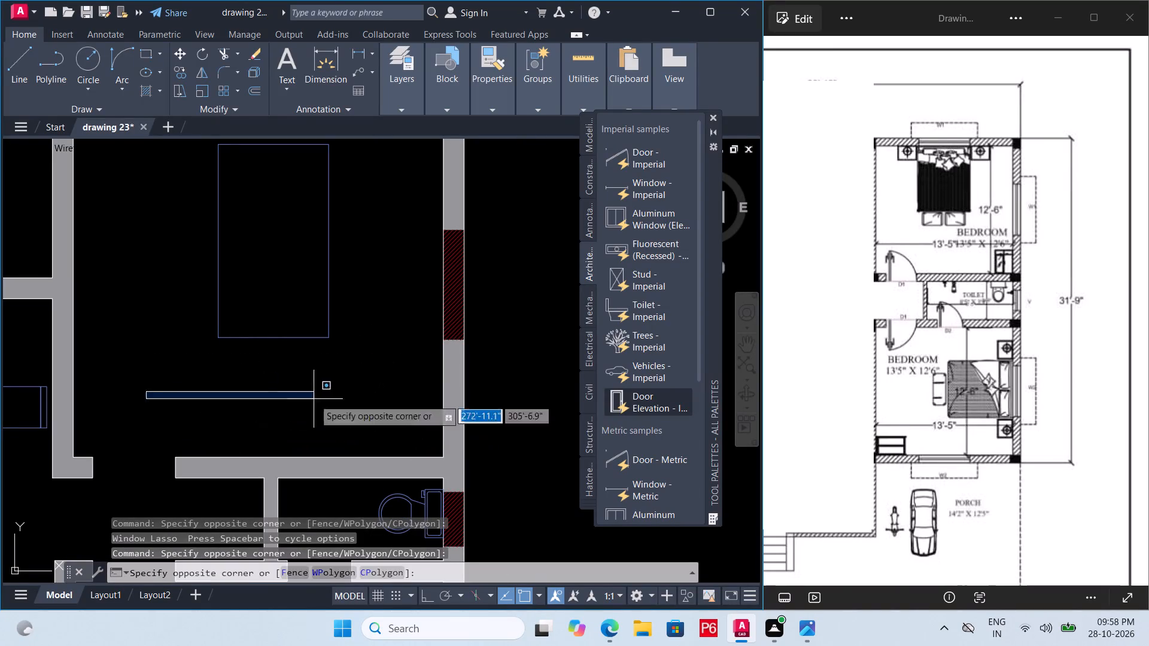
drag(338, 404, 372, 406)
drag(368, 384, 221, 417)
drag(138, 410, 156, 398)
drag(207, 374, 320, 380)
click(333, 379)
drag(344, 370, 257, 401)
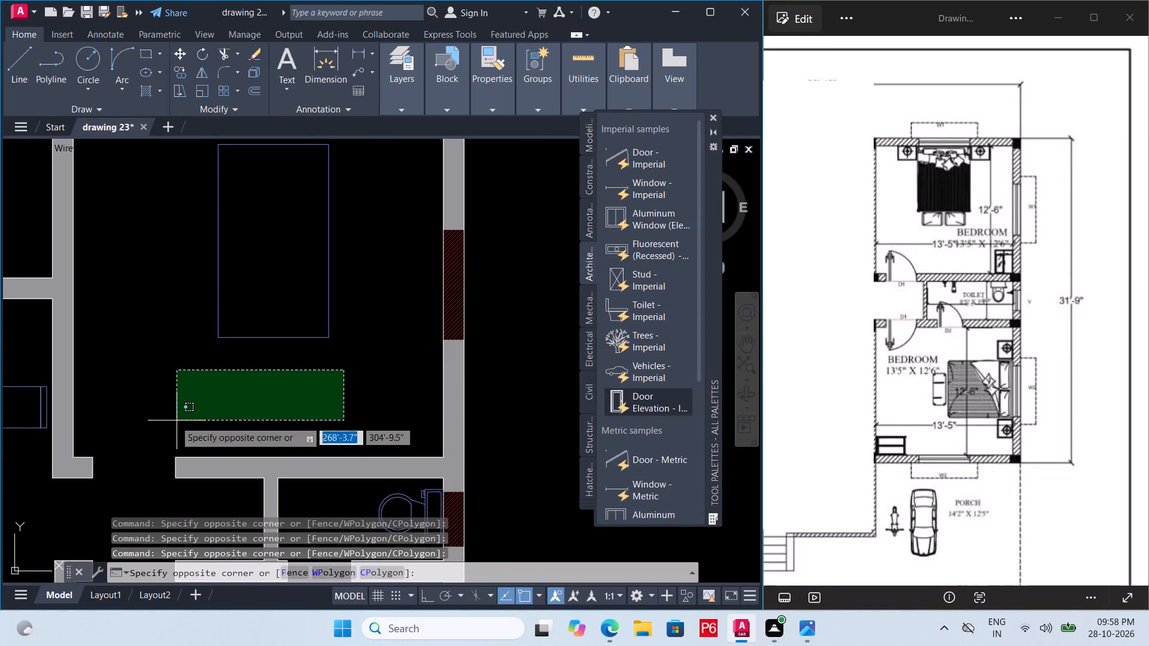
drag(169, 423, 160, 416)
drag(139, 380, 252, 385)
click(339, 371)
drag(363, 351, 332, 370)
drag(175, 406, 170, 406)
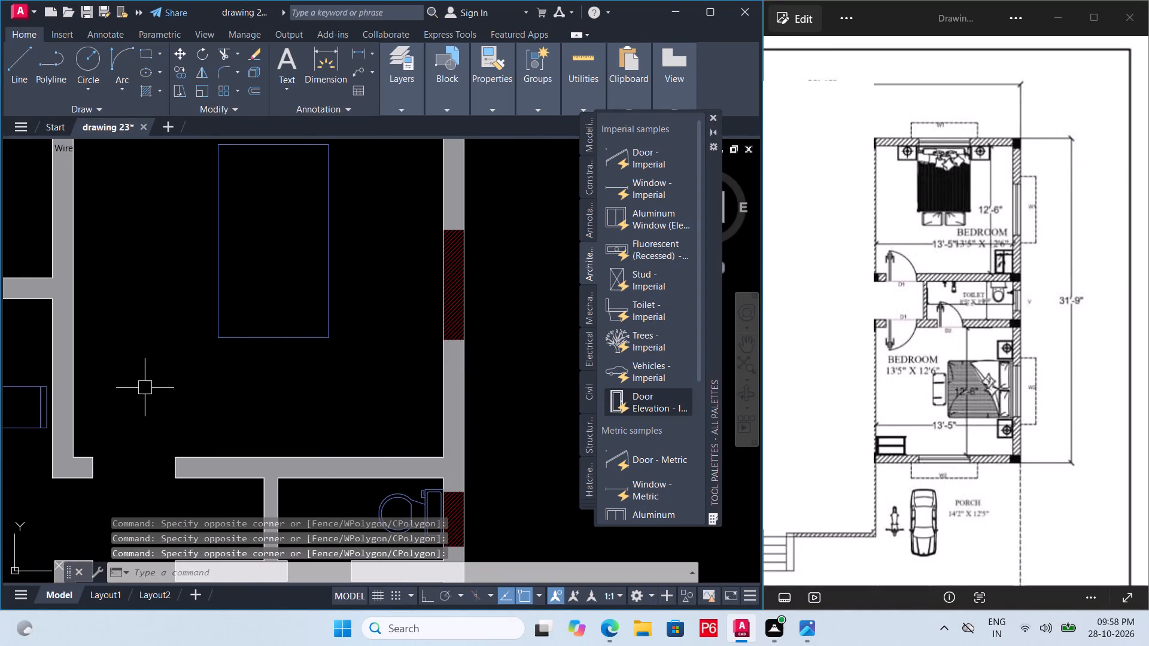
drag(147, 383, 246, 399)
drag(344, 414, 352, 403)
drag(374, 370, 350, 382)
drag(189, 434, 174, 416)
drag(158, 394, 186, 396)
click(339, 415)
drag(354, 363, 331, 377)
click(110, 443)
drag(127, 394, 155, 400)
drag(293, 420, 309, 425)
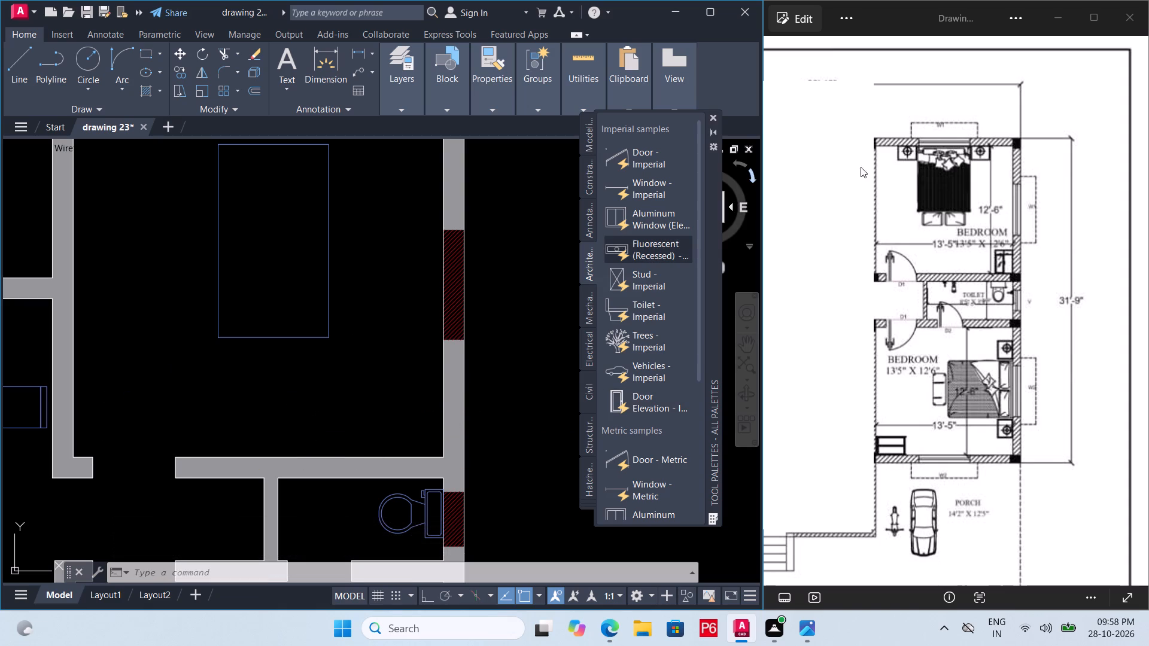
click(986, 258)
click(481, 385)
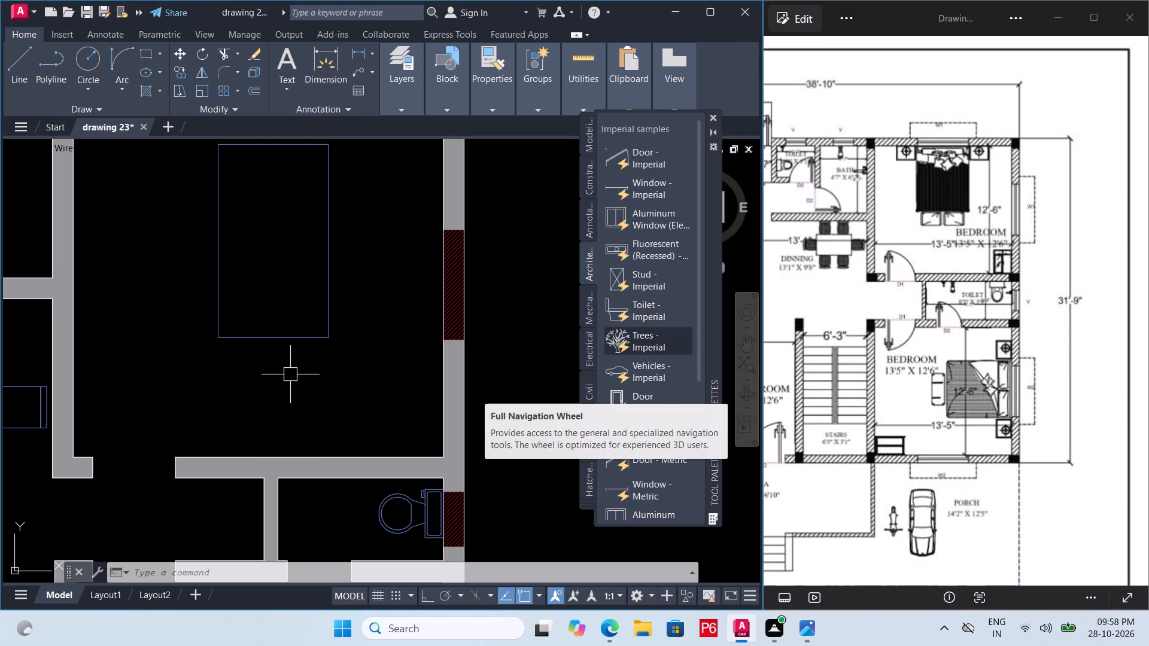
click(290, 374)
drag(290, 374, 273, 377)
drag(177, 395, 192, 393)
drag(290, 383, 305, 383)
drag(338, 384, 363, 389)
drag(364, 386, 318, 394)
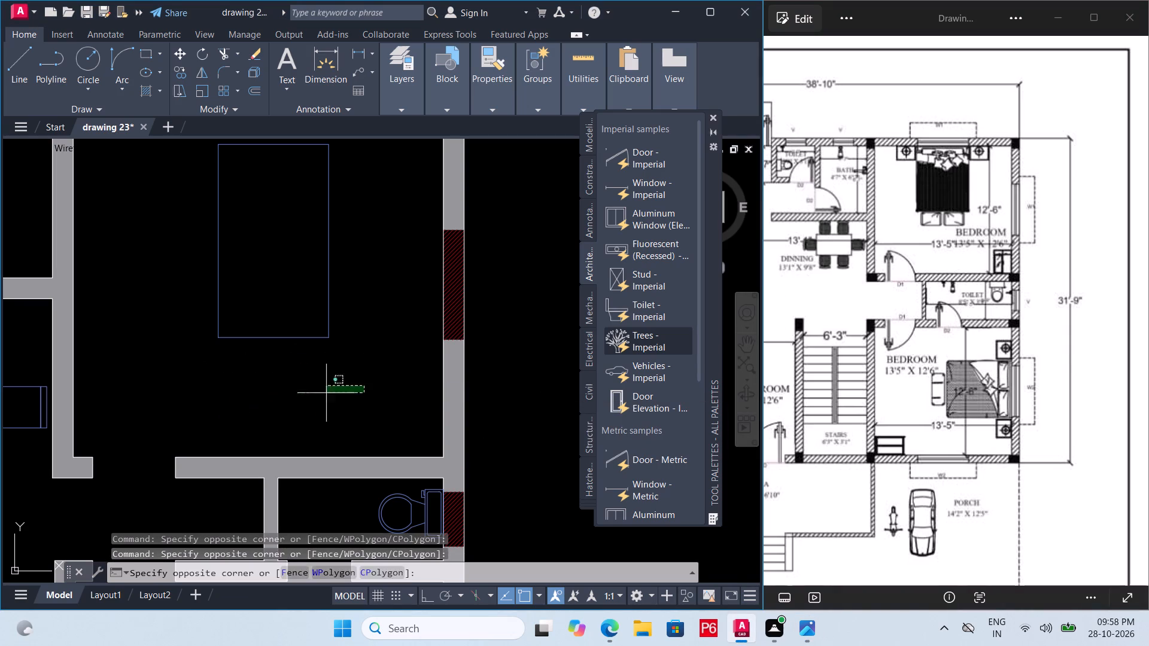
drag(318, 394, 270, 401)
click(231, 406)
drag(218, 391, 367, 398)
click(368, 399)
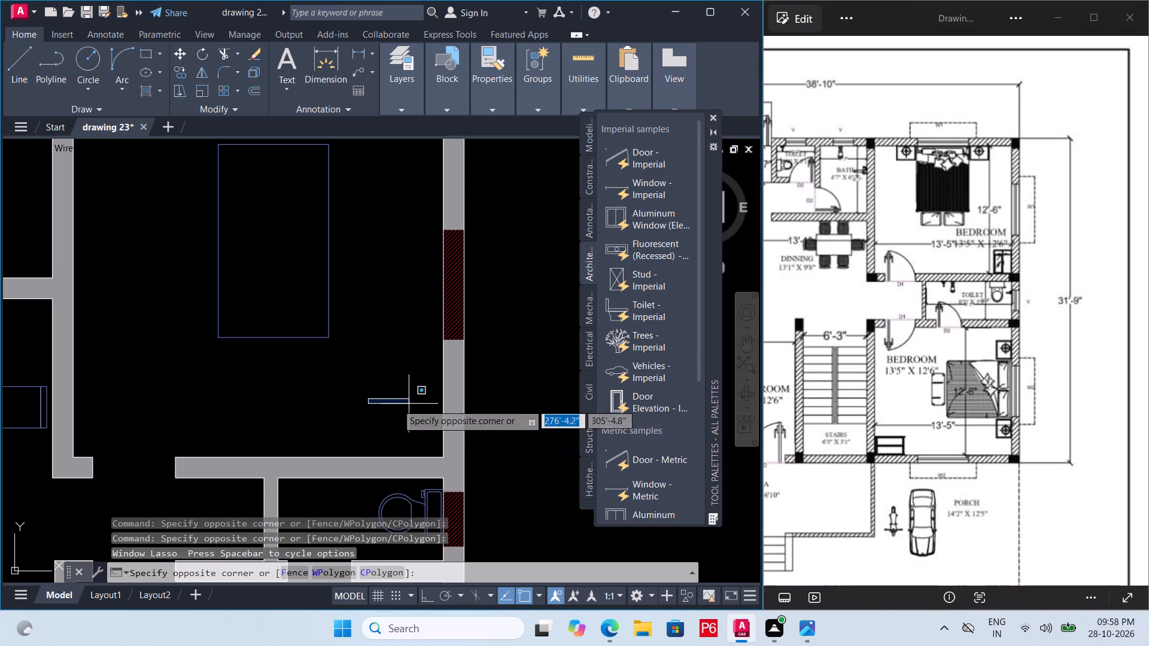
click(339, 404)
Widen the bed rectangle by stretching its right edge outward from the edge midpoint, and save the drawing.
scroll(315, 327, down, 1)
click(317, 324)
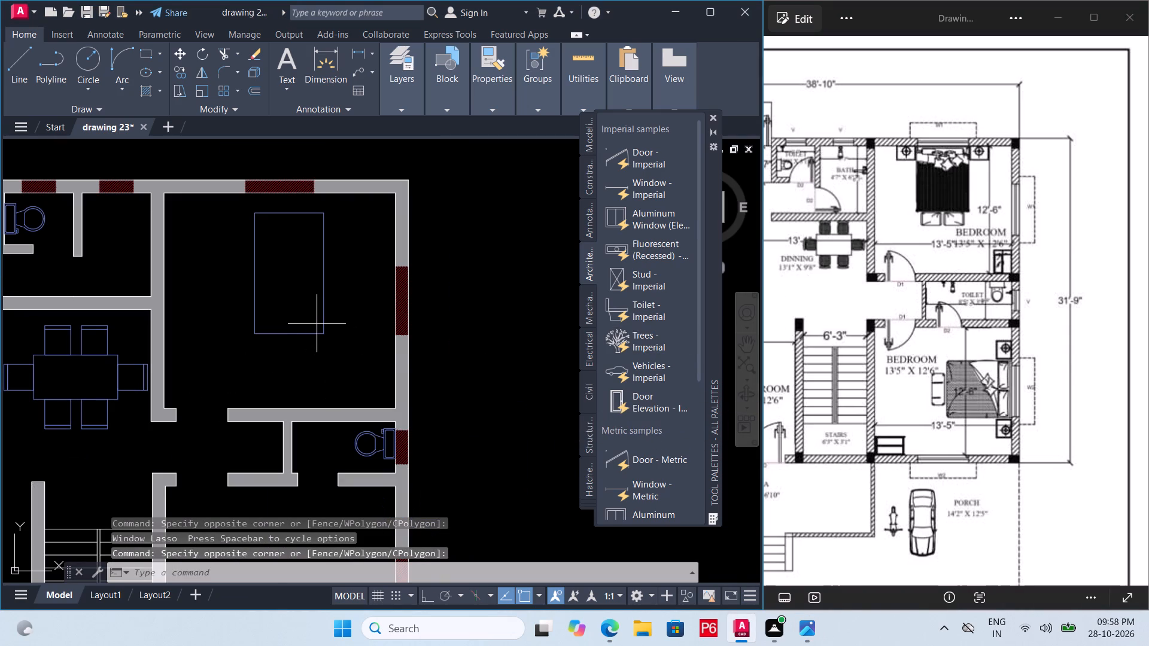
double_click(318, 333)
key(Delete)
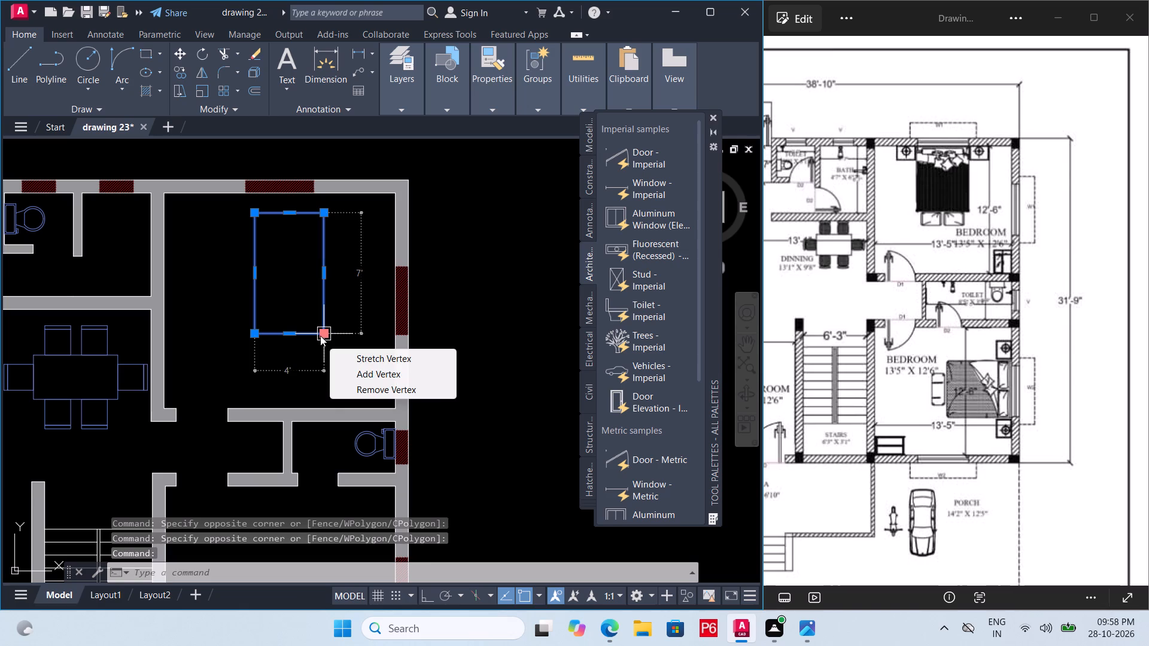
click(320, 272)
click(345, 273)
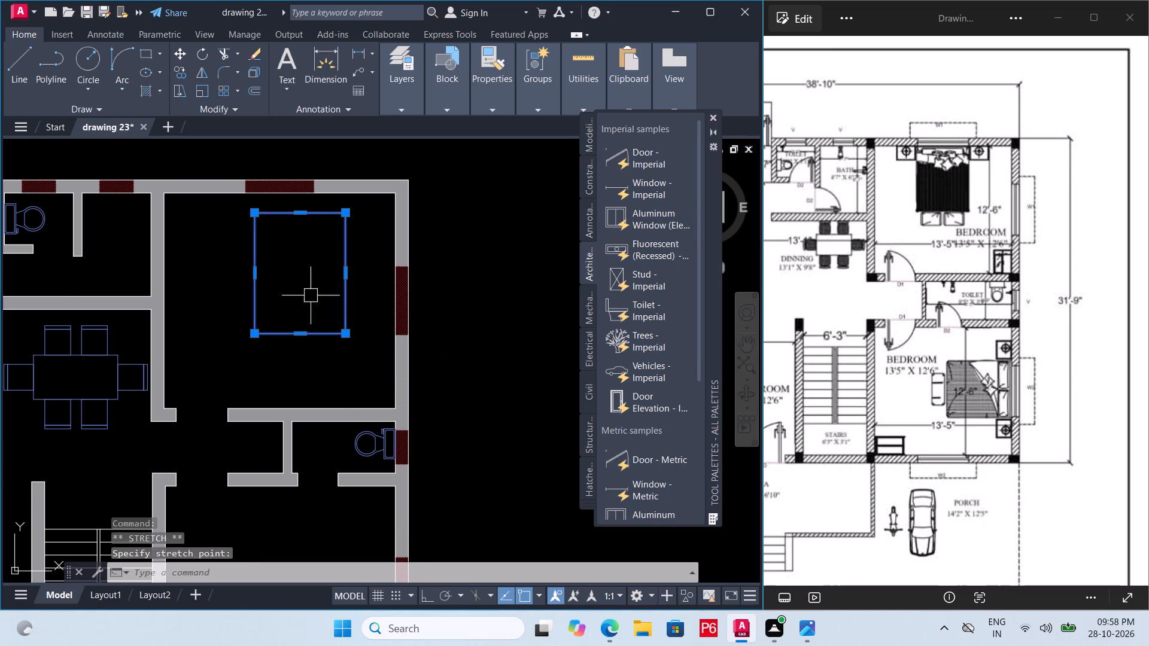
key(ctrl+s)
key(ctrl+s)
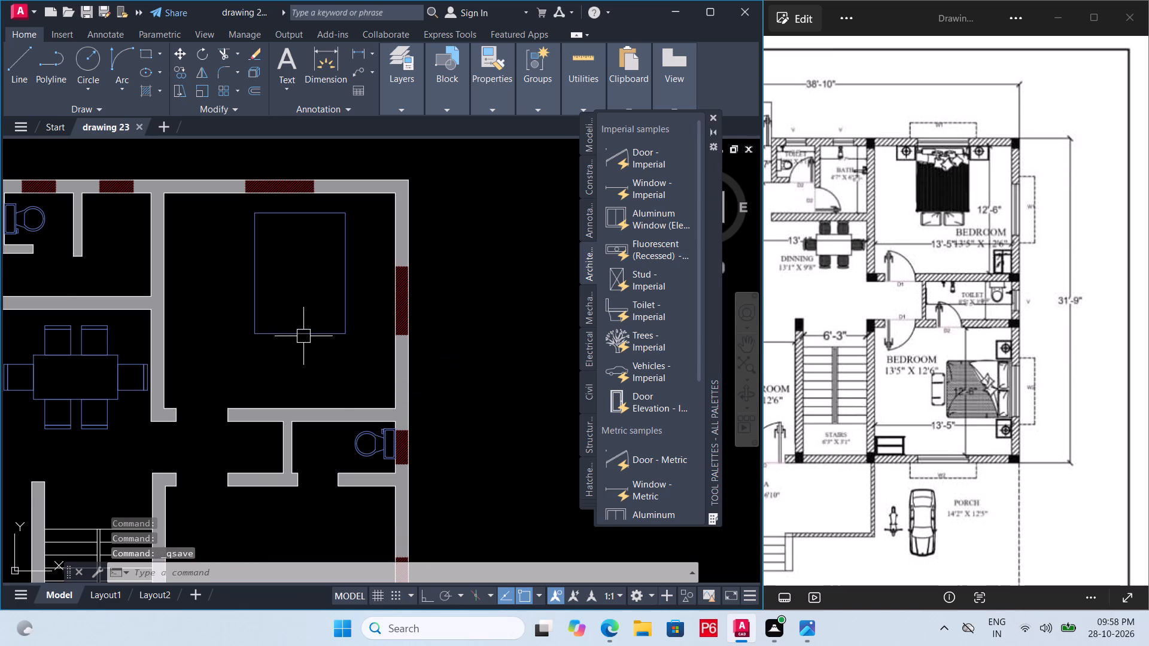
click(304, 335)
click(278, 276)
key(Escape)
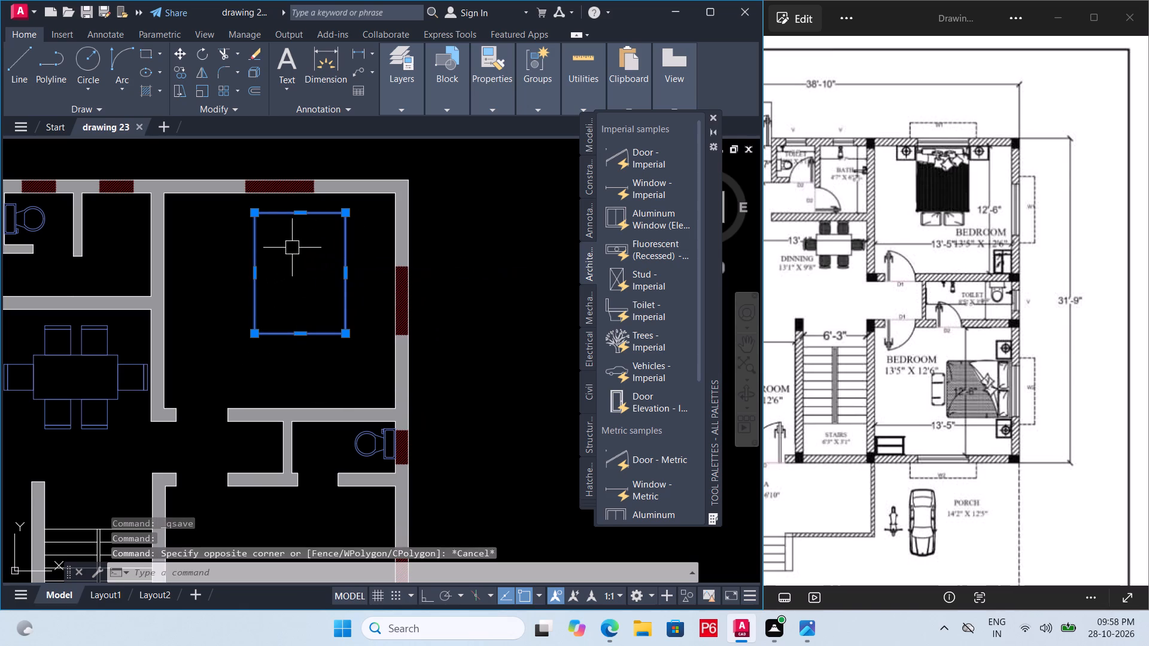
key(ctrl+s)
key(ctrl+s)
key(ctrl+s)
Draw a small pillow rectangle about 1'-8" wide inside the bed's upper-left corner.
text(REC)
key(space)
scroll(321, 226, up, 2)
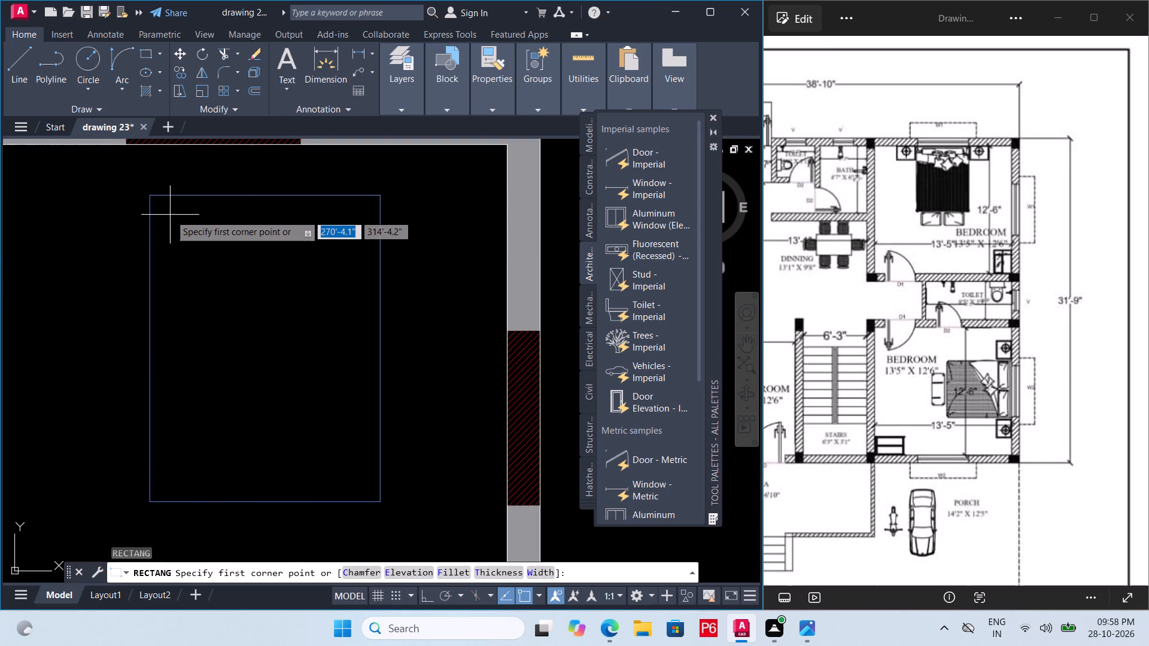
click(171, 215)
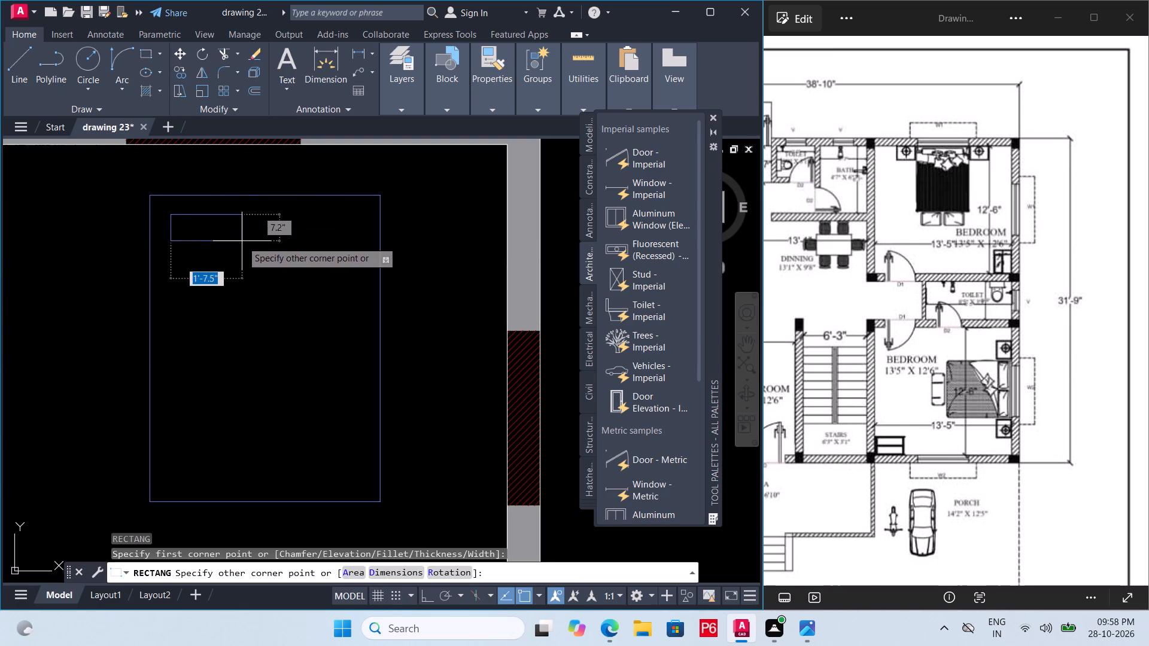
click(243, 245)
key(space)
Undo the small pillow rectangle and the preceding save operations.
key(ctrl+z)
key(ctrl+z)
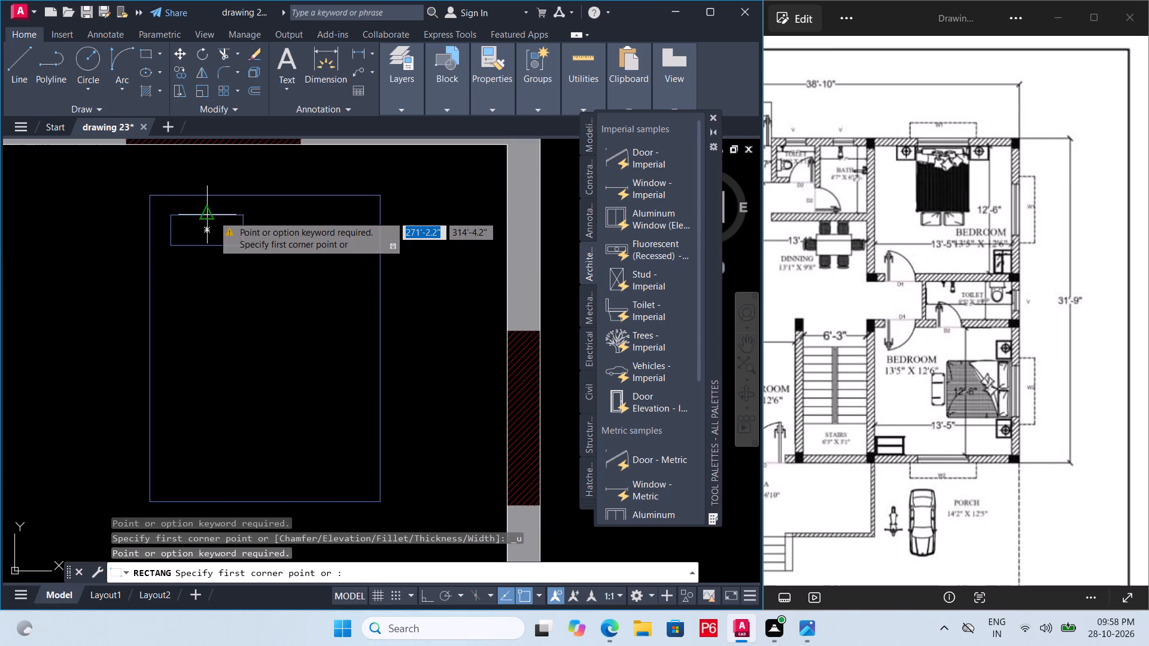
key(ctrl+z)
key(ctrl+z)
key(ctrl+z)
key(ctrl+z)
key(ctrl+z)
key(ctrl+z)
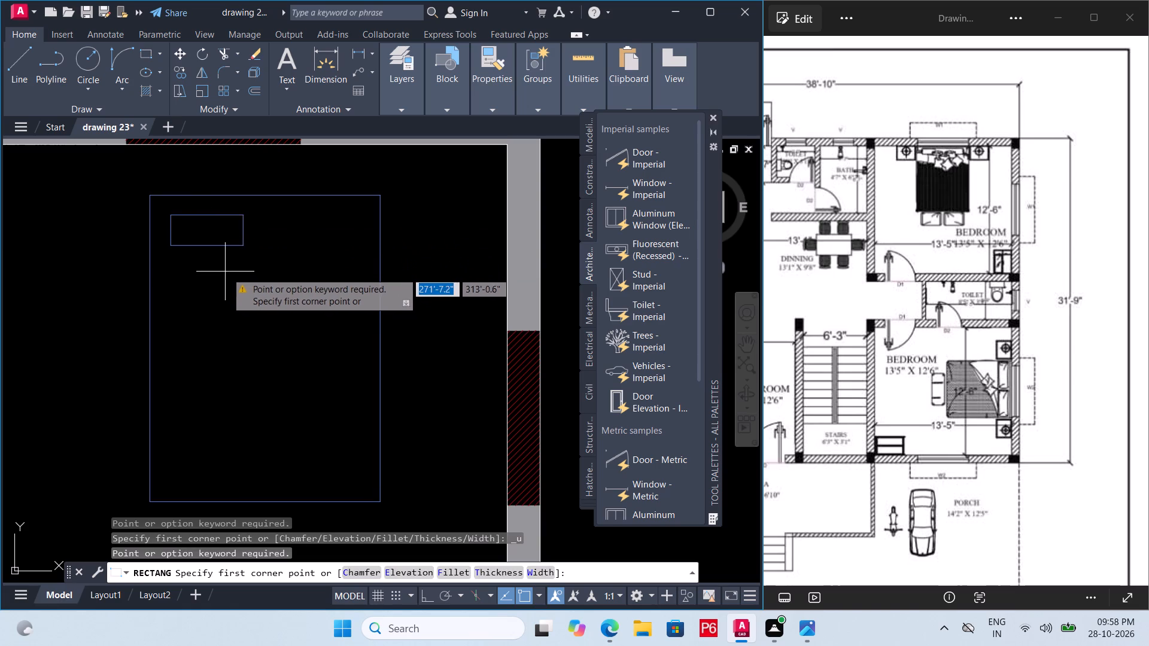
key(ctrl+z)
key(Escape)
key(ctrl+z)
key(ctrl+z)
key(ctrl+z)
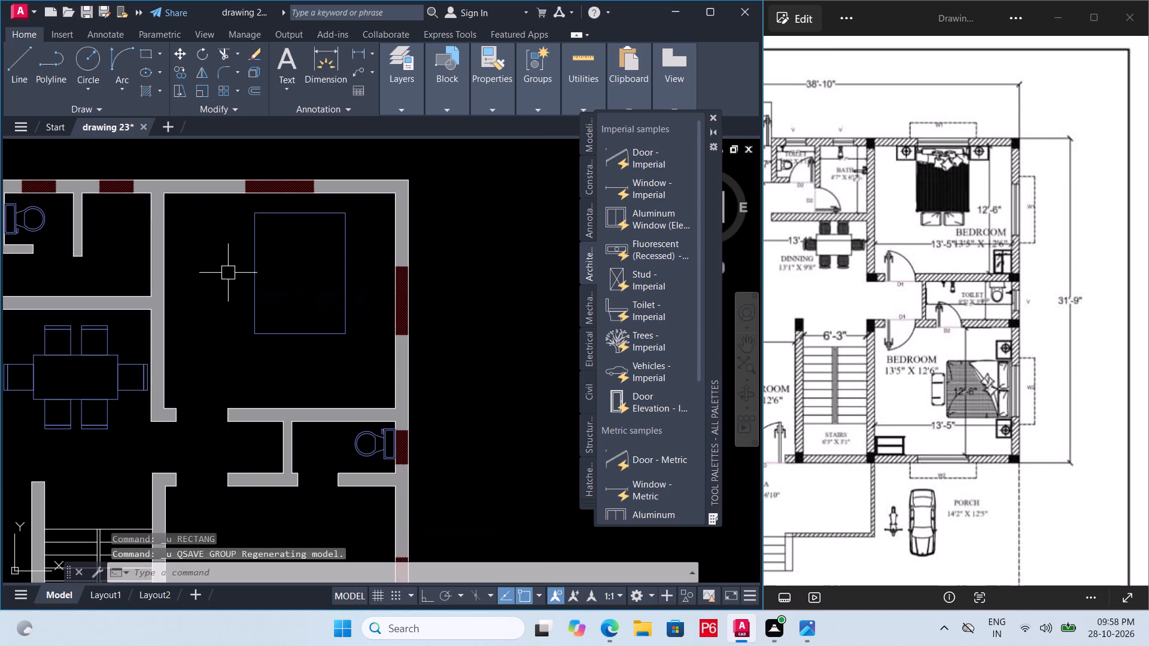
Draw a larger pillow rectangle, about 1'-1" deep, just inside the bed's upper-left corner.
scroll(382, 251, up, 3)
scroll(296, 300, down, 2)
scroll(145, 292, up, 2)
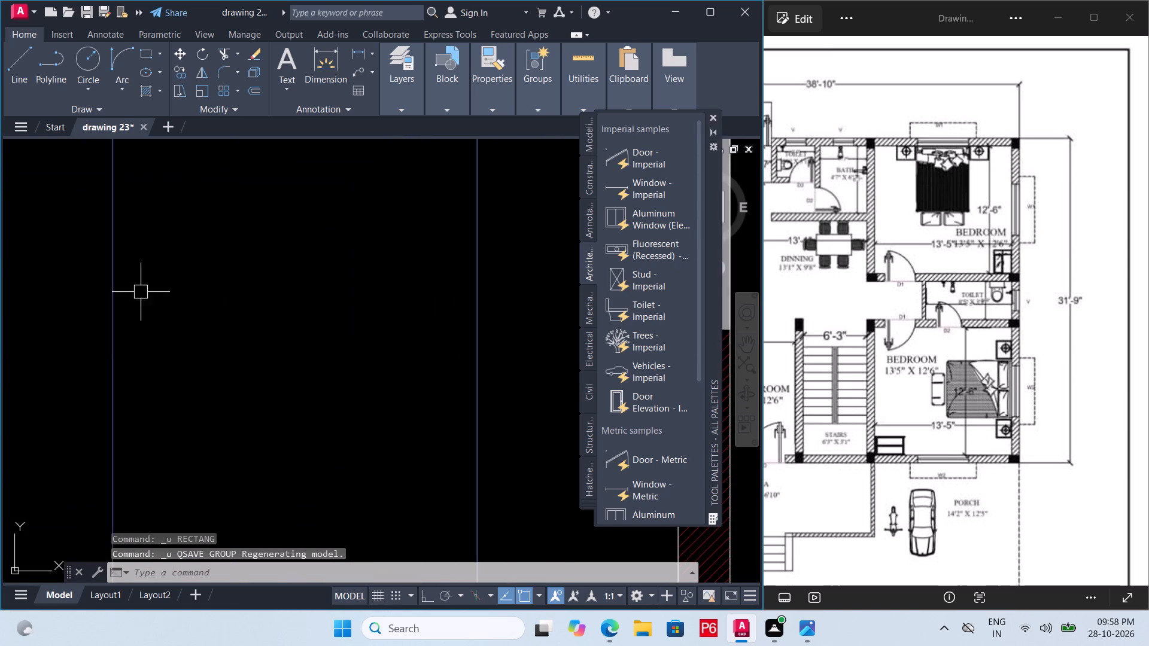
scroll(286, 278, down, 2)
scroll(204, 293, up, 1)
text(REC)
key(space)
click(246, 190)
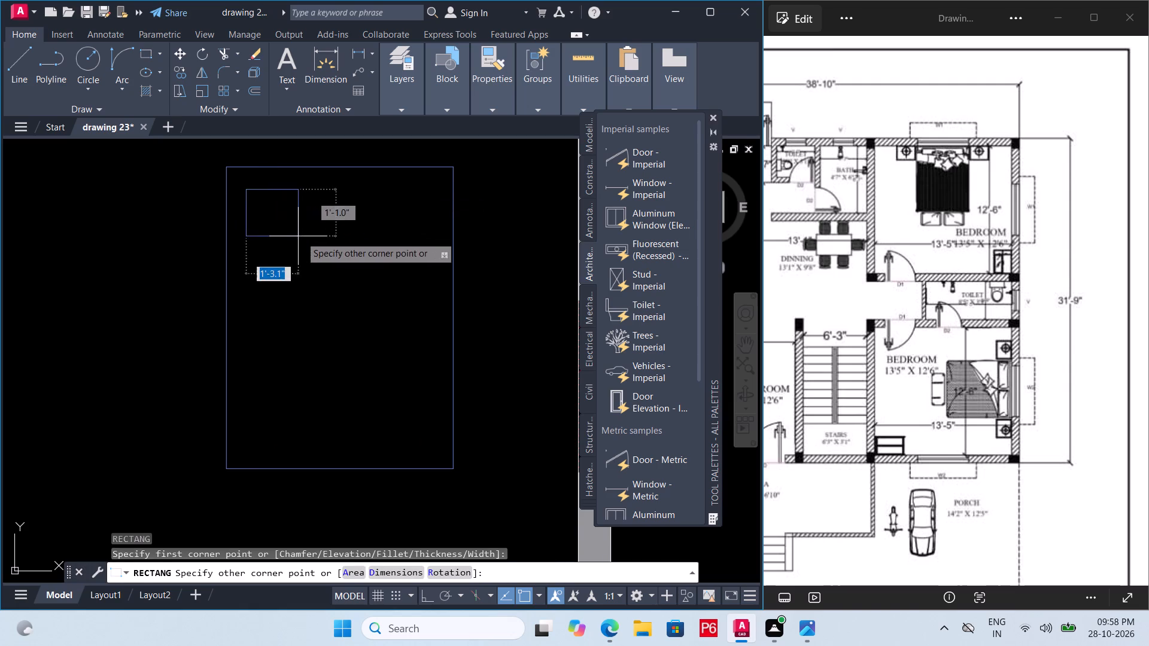
click(338, 239)
key(space)
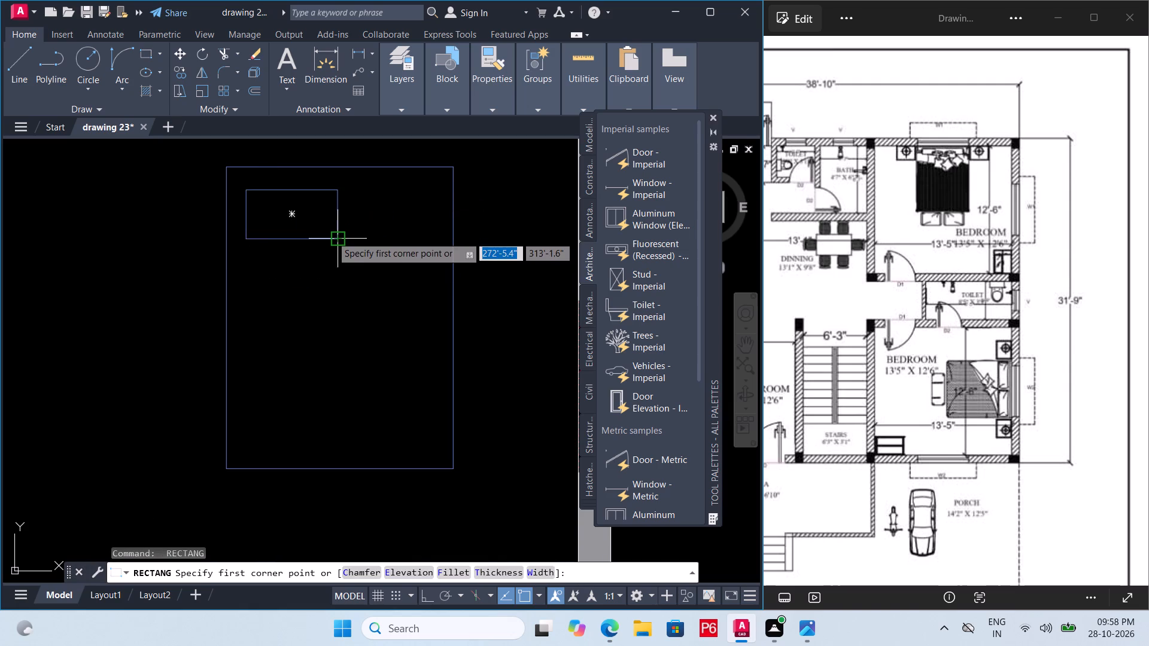
key(Escape)
double_click(317, 243)
click(279, 287)
key(Escape)
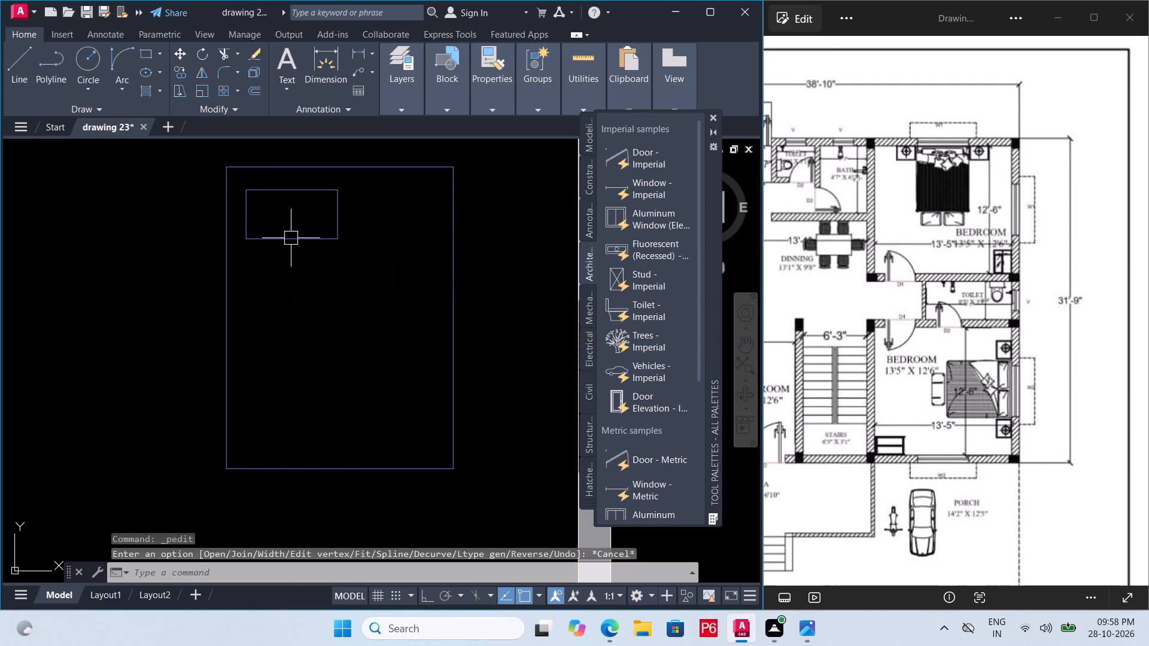
Copy the pillow rectangle horizontally about 2'-5" to the right inside the bed, and save the drawing.
click(291, 243)
text(CO)
key(space)
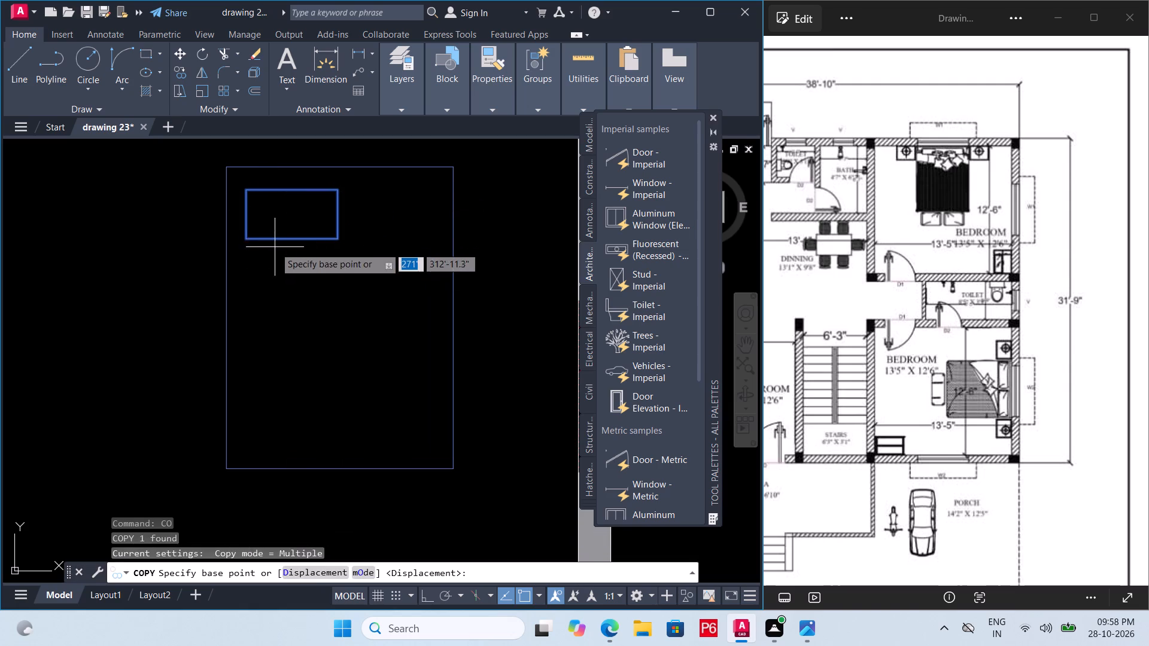
click(242, 244)
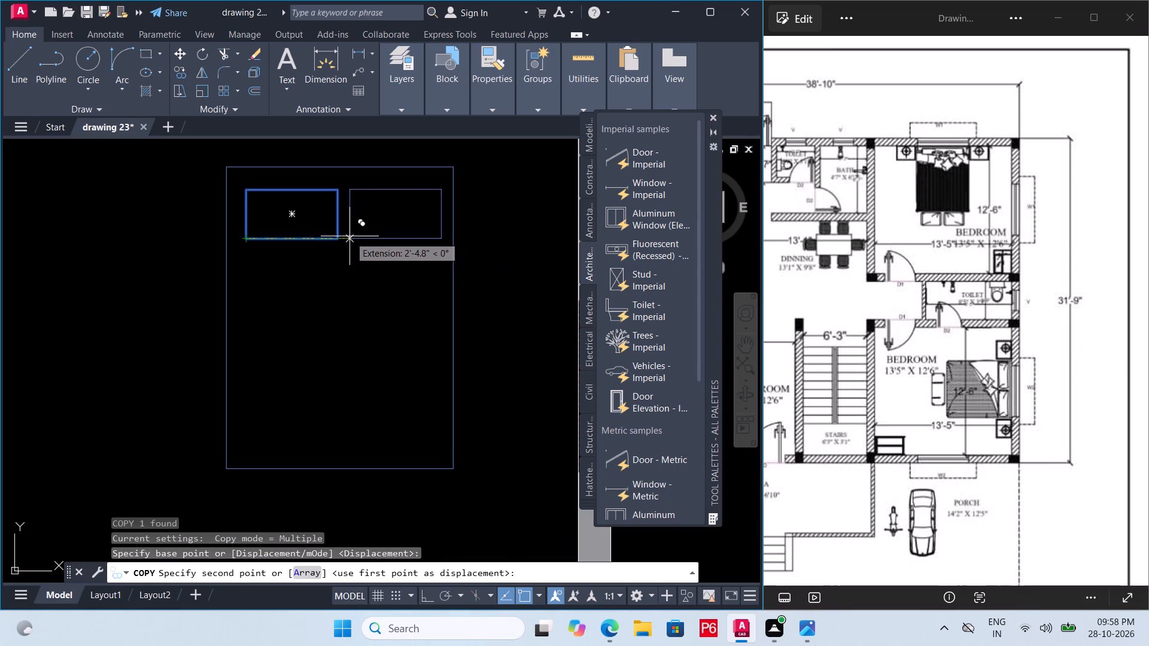
click(349, 236)
scroll(268, 234, down, 2)
key(ctrl+s)
key(ctrl+s)
key(ctrl+s)
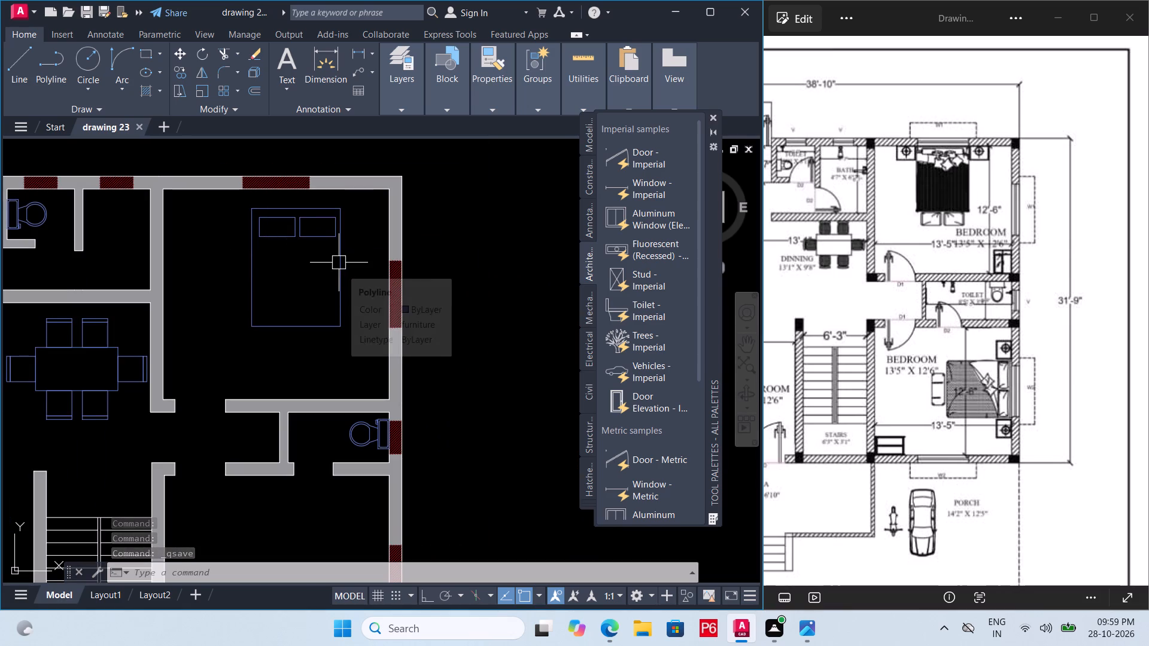
Draw the folded blanket as connected lines from the bed's upper-left corner to its right edge, inward, back and to the fold edge; save.
scroll(343, 266, up, 1)
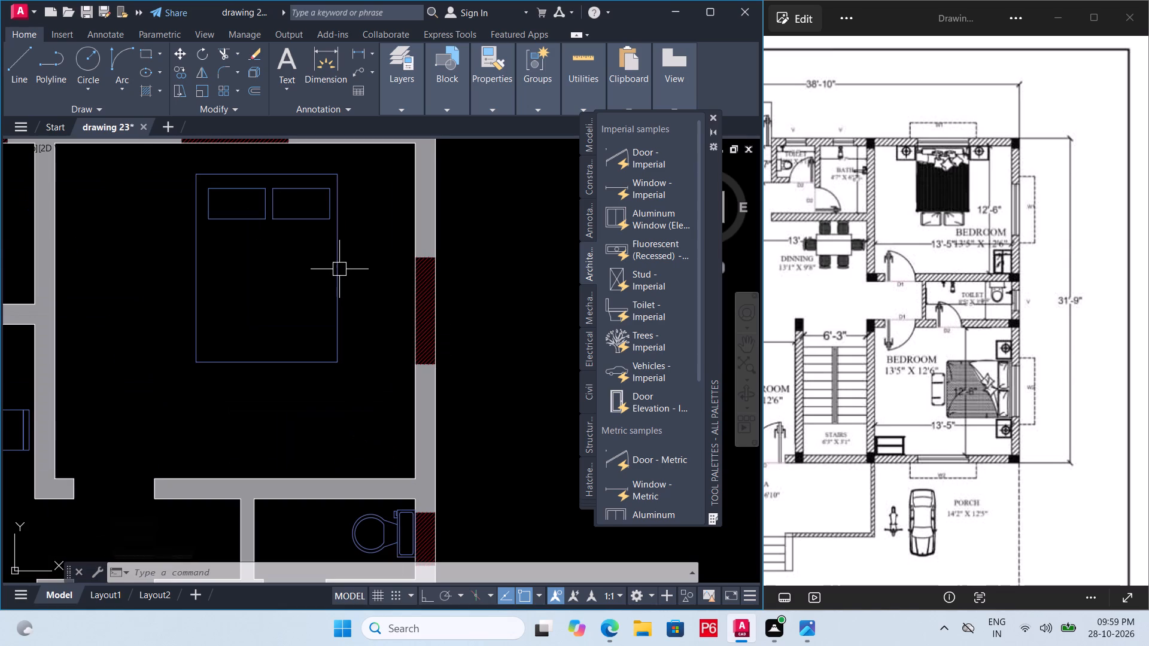
key(l)
key(space)
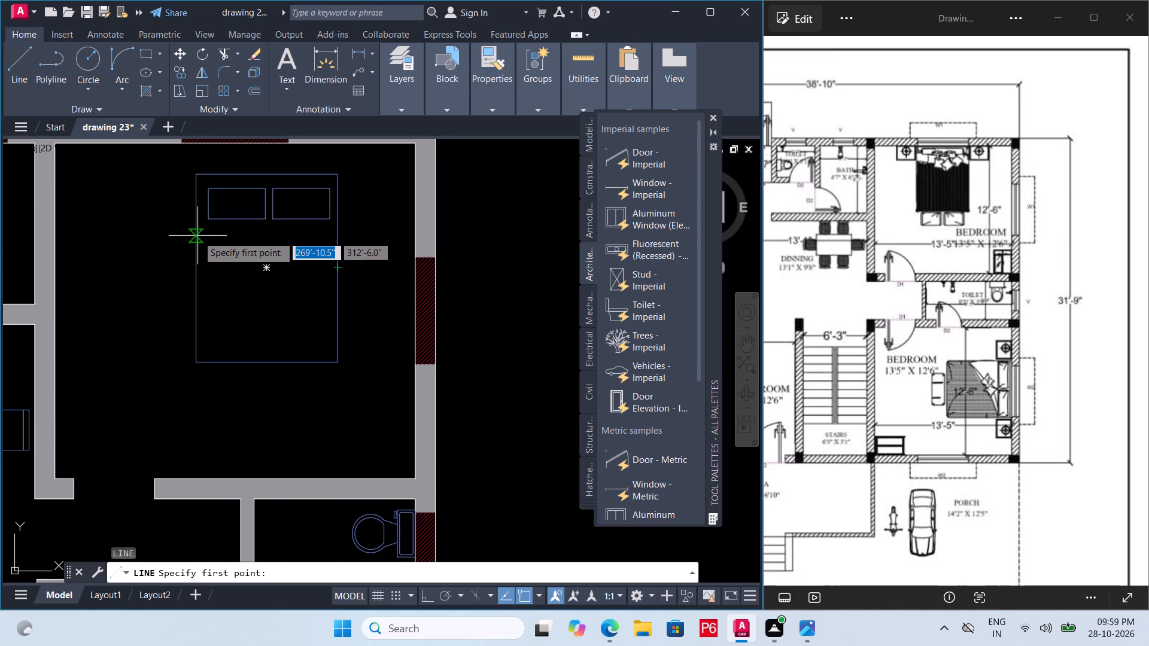
click(197, 176)
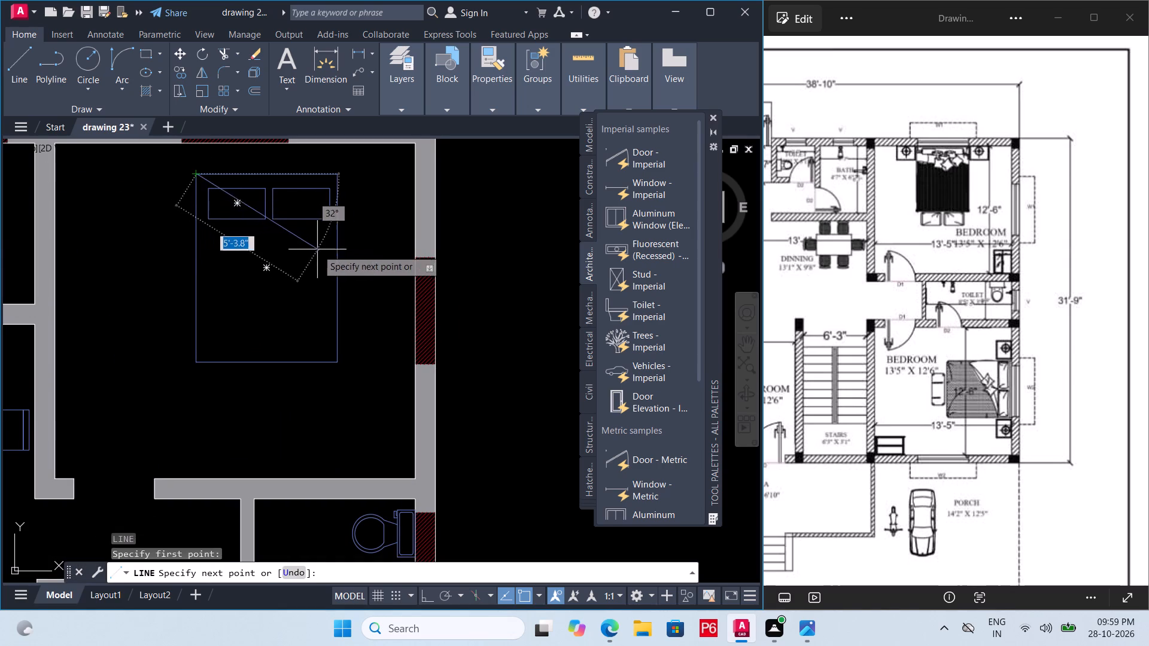
click(320, 244)
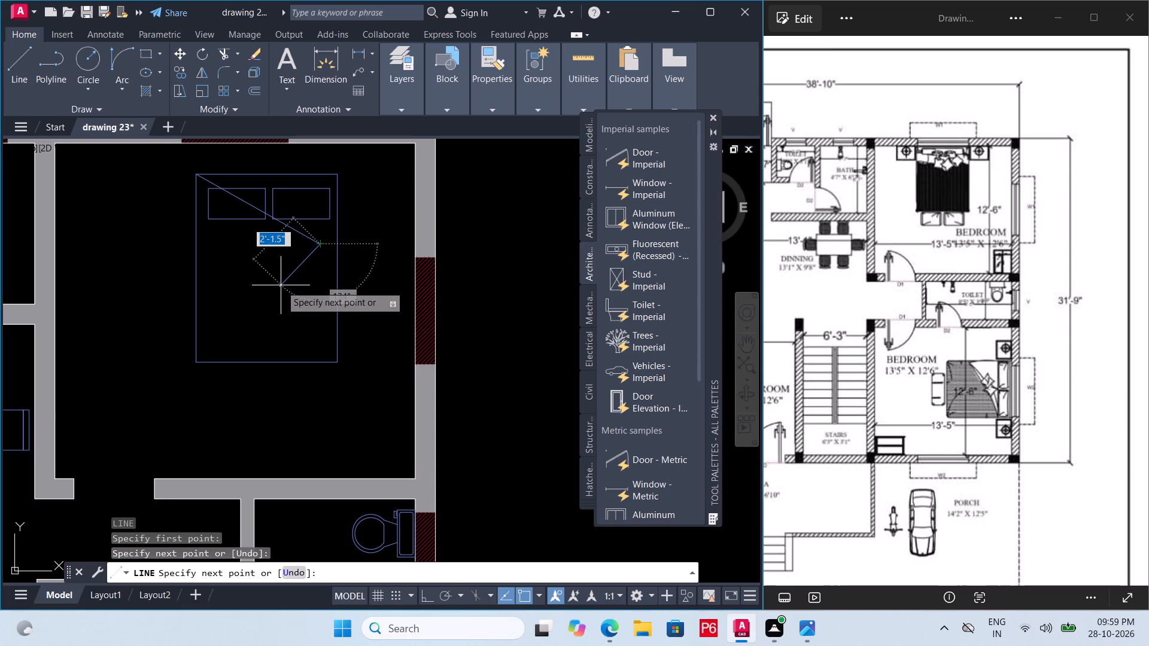
key(ctrl+z)
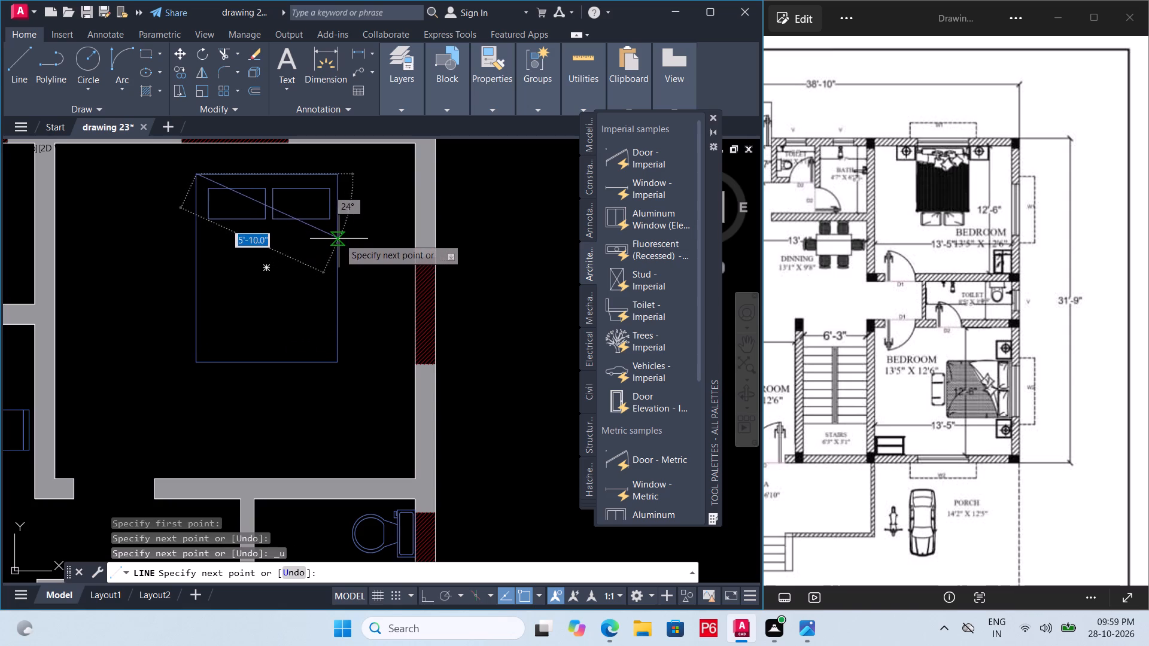
click(338, 232)
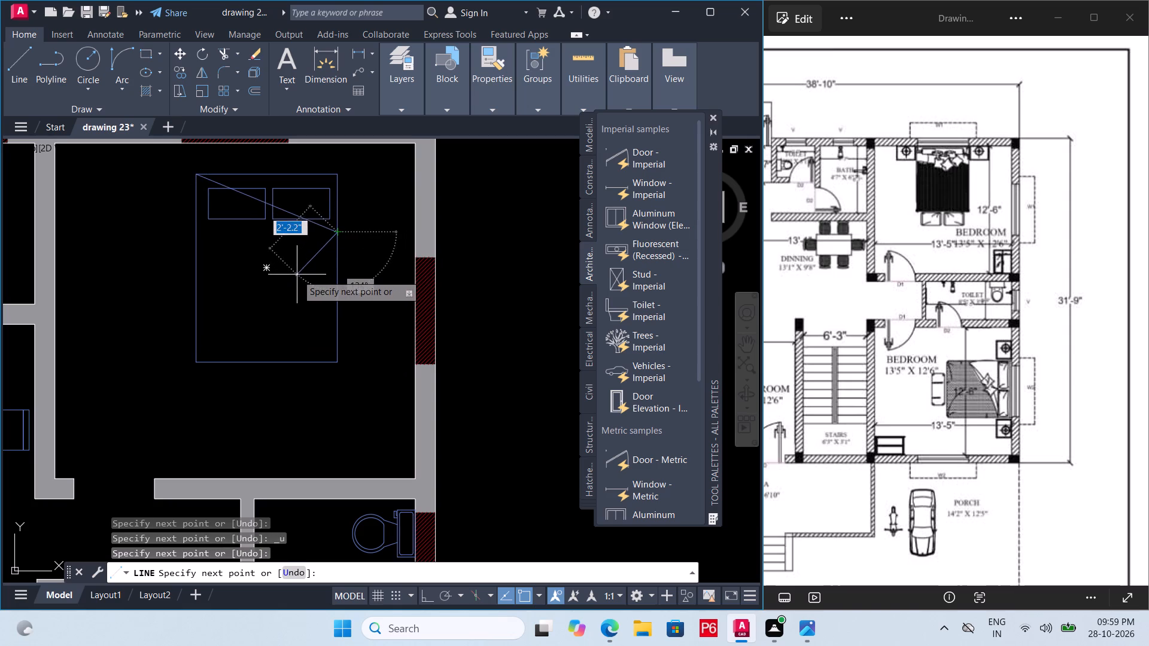
click(301, 279)
click(196, 172)
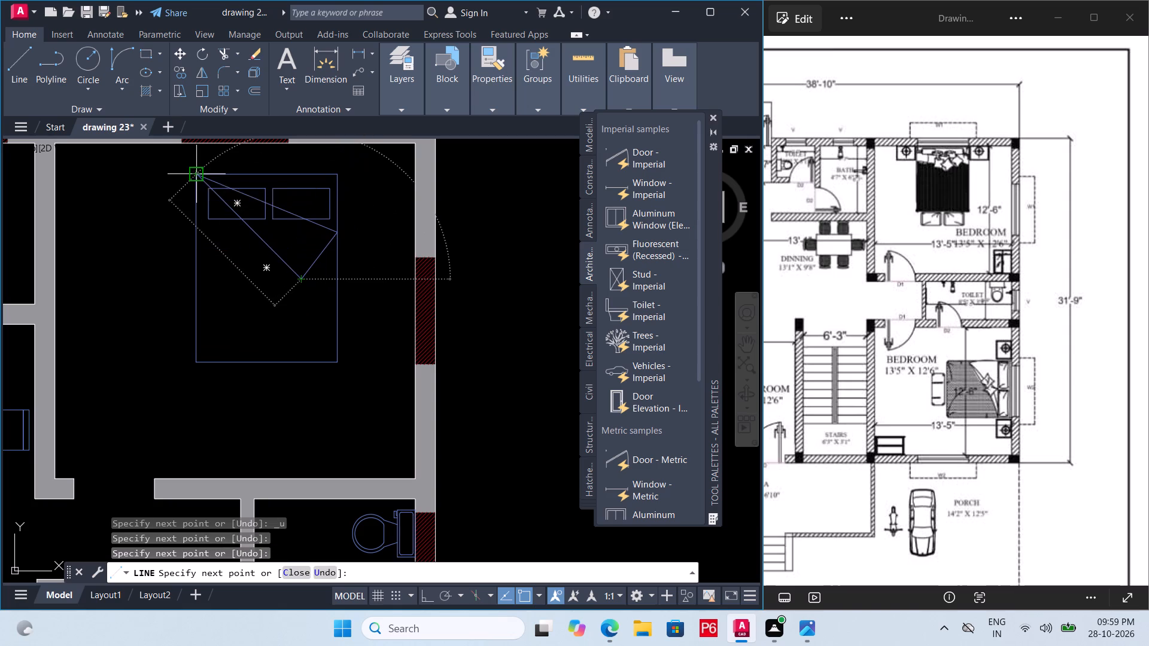
click(305, 265)
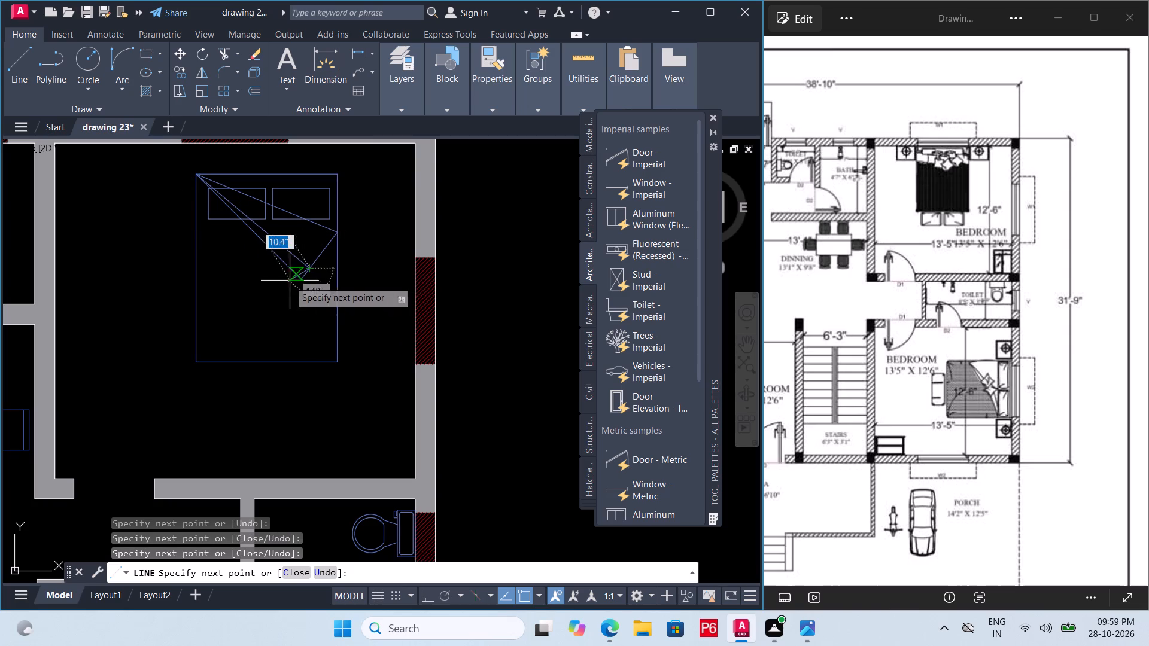
key(ctrl+s)
key(ctrl+s)
key(ctrl+s)
Trim the left pillow's outline where it extends past the folded blanket's outer fold line beside the bed's left edge.
scroll(235, 197, up, 2)
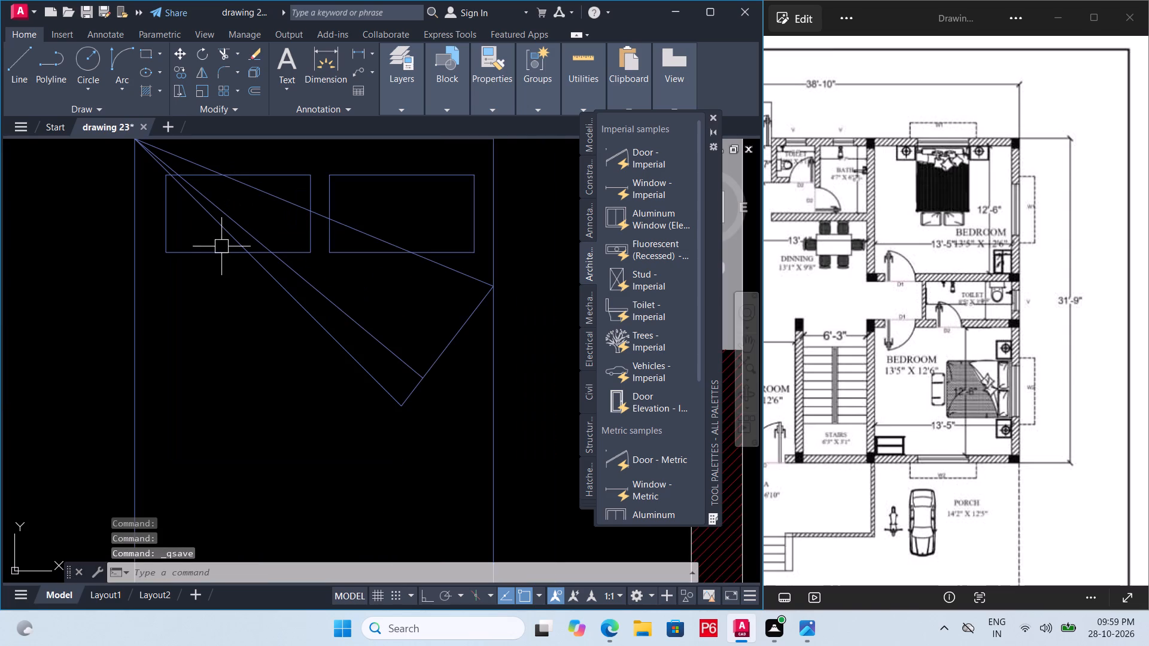
text(TR)
key(space)
key(space)
drag(187, 252, 182, 243)
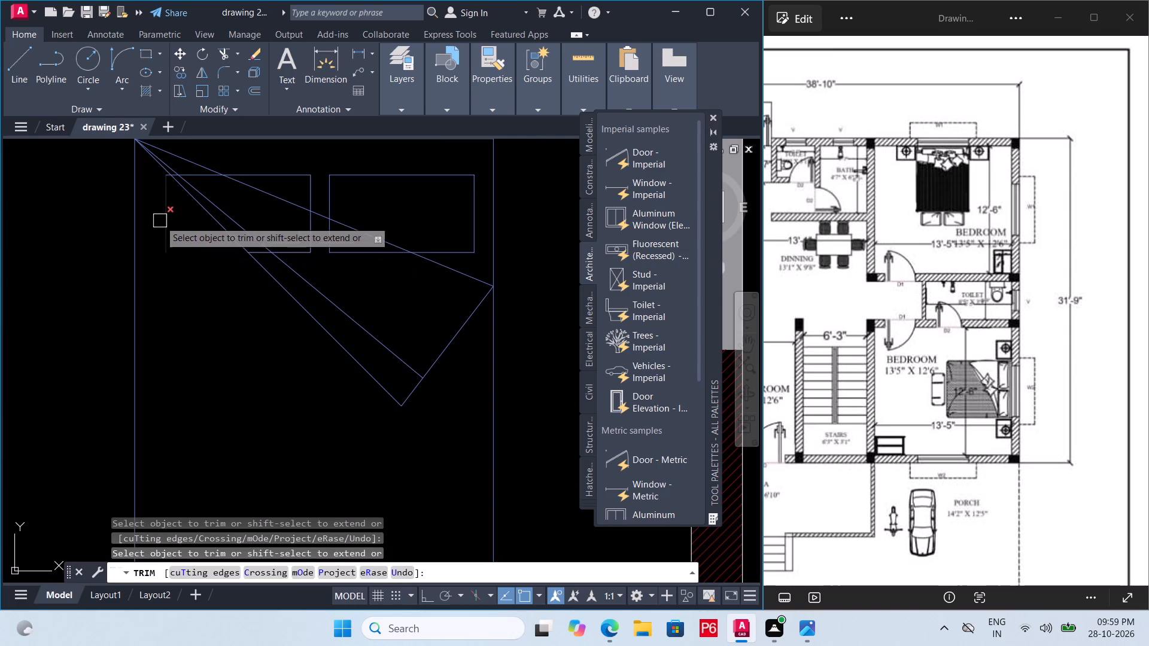
drag(159, 220, 162, 213)
scroll(168, 179, up, 5)
click(157, 153)
scroll(125, 225, down, 2)
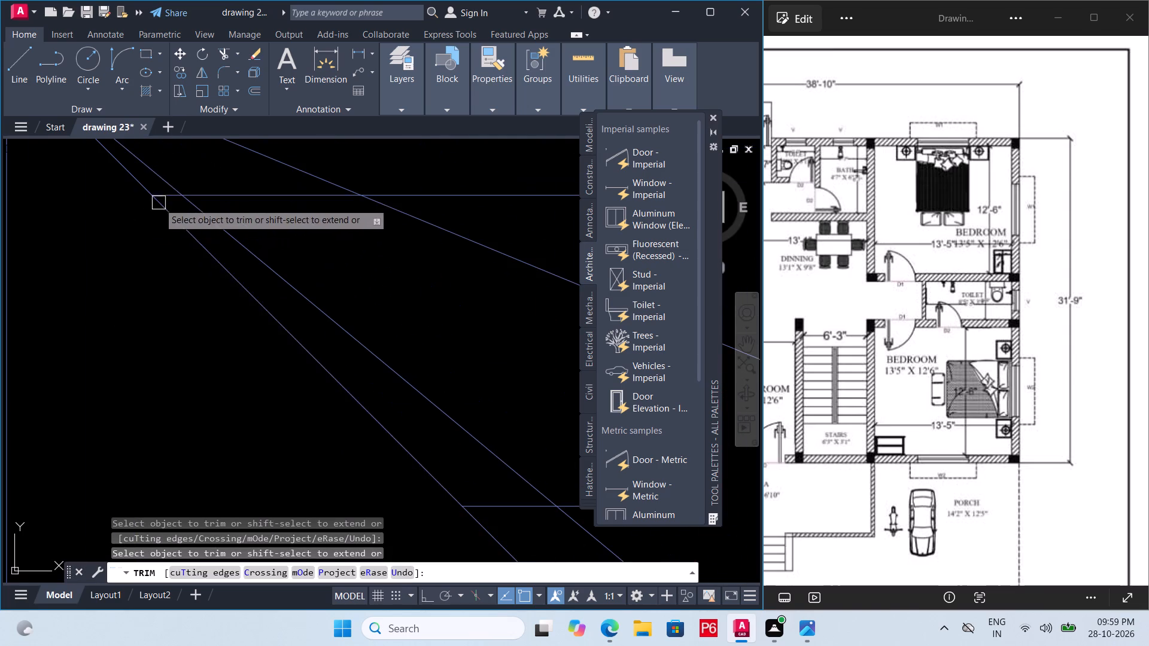
click(169, 194)
key(ctrl+z)
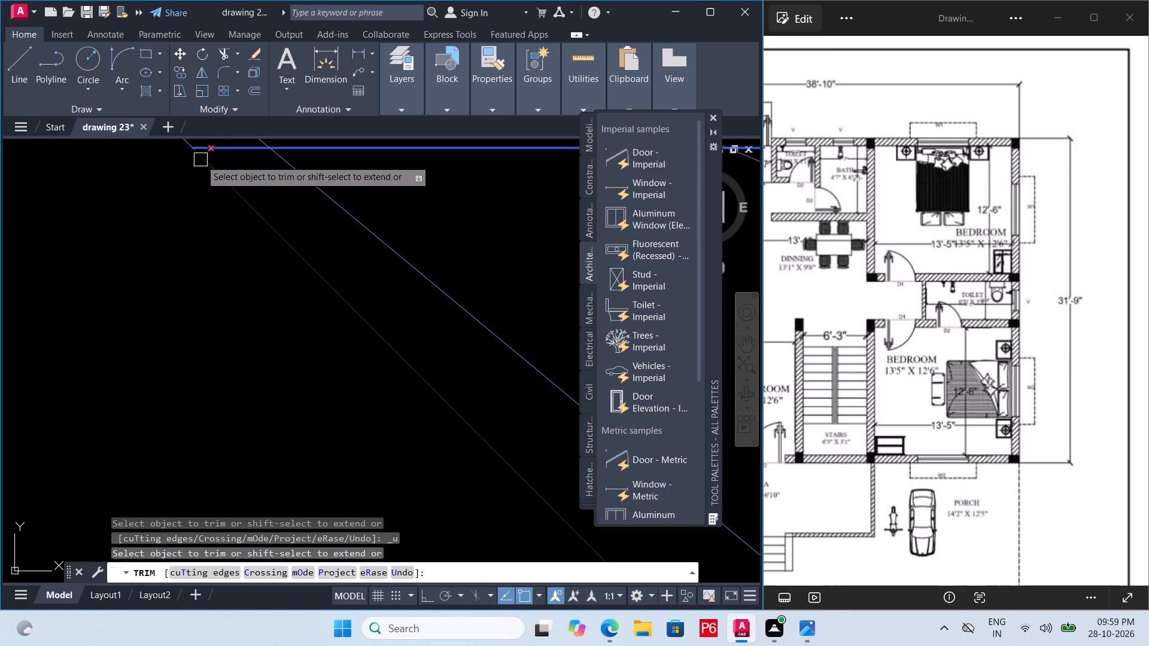
click(227, 152)
scroll(104, 260, down, 4)
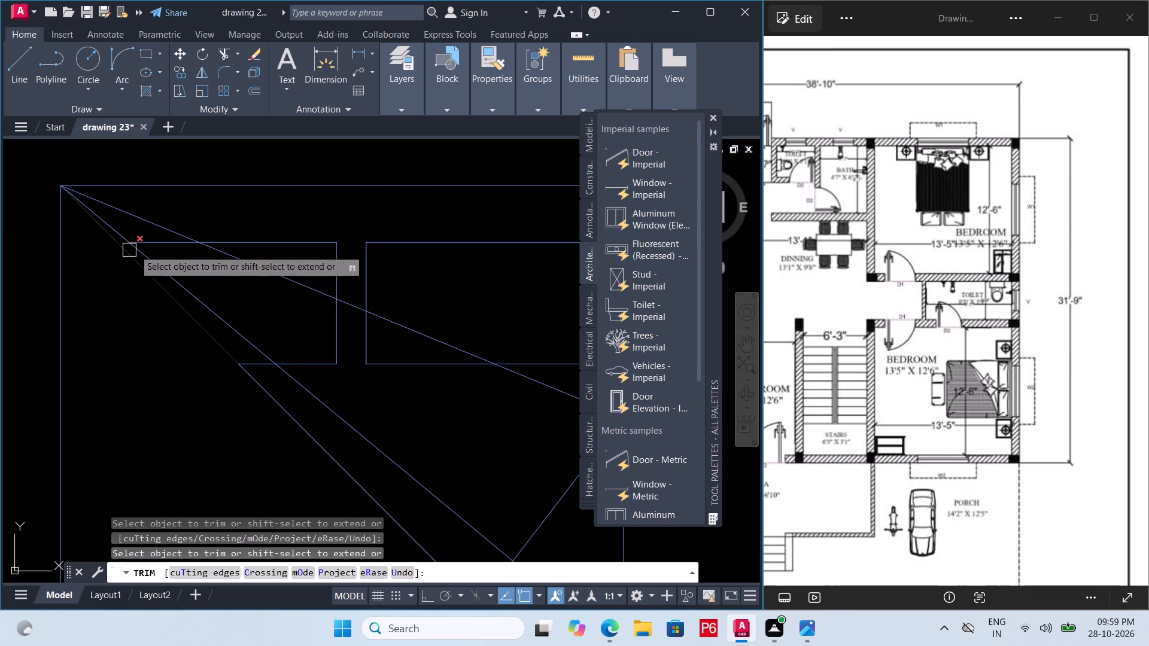
Trim the remaining portions of both pillows covered by the folded blanket, and save the drawing.
drag(155, 249, 166, 252)
click(309, 363)
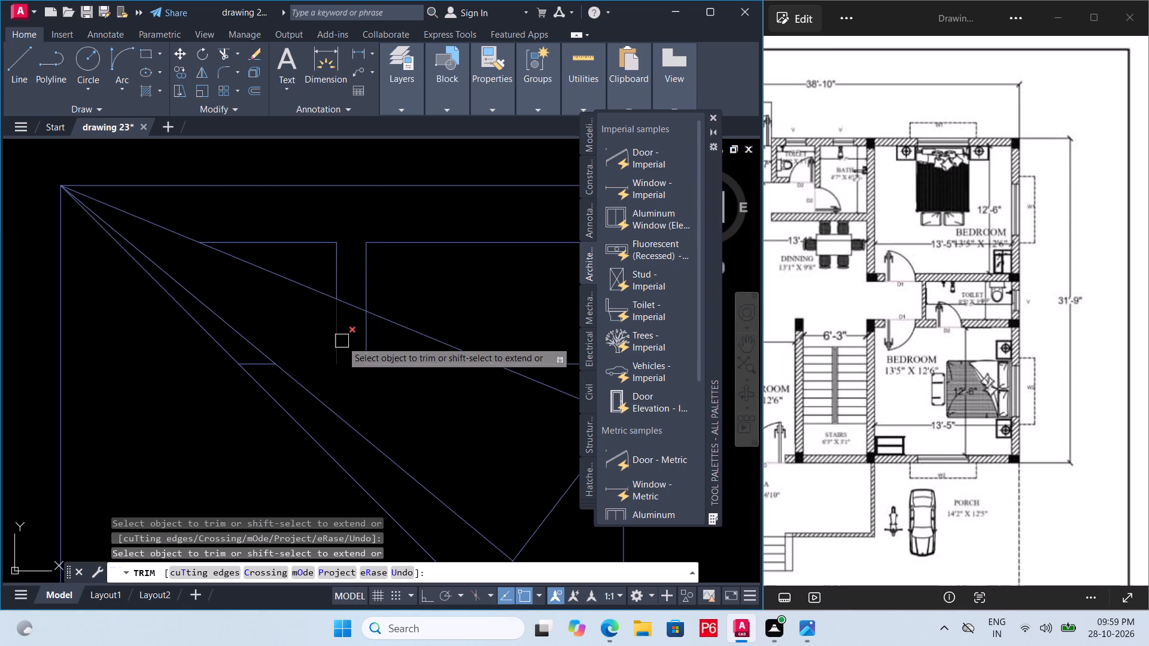
click(342, 341)
click(253, 364)
scroll(252, 362, down, 1)
drag(317, 358, 327, 358)
click(354, 368)
scroll(300, 371, down, 2)
key(ctrl+s)
key(ctrl+s)
key(ctrl+s)
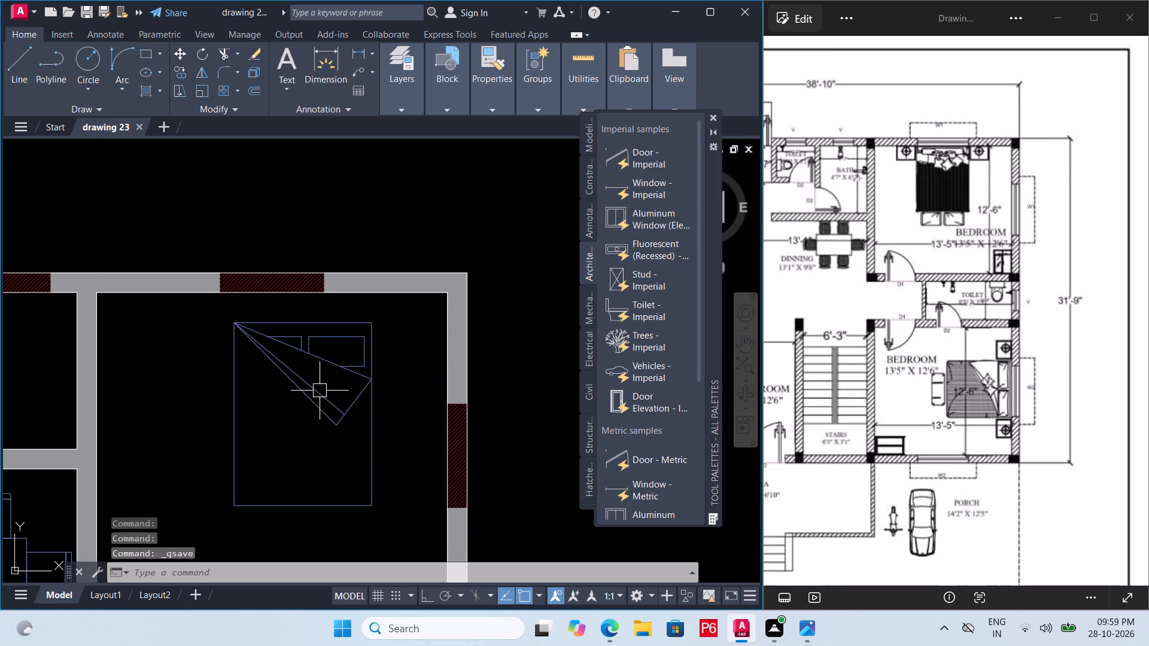
key(ctrl+s)
scroll(294, 362, down, 2)
key(space)
scroll(315, 408, up, 1)
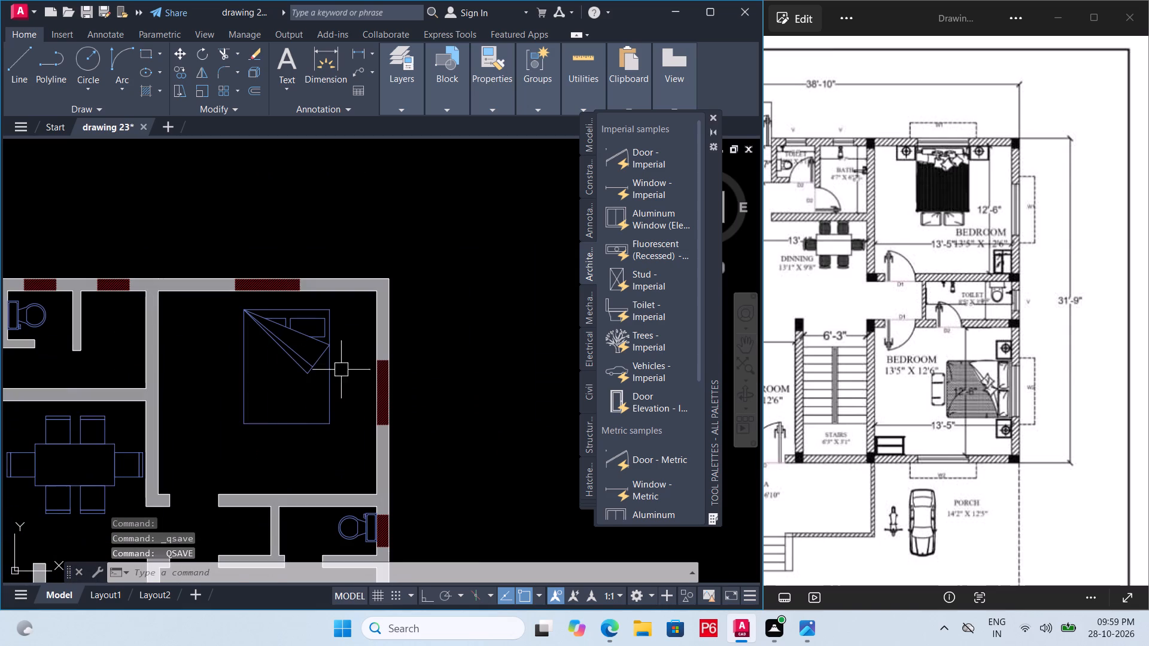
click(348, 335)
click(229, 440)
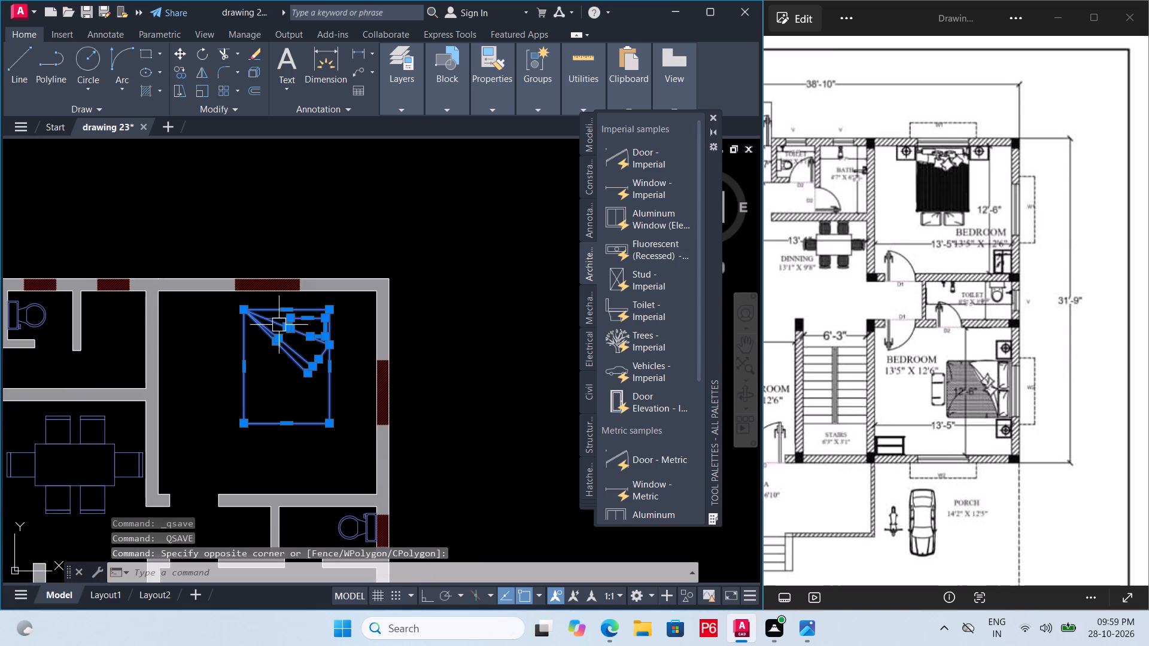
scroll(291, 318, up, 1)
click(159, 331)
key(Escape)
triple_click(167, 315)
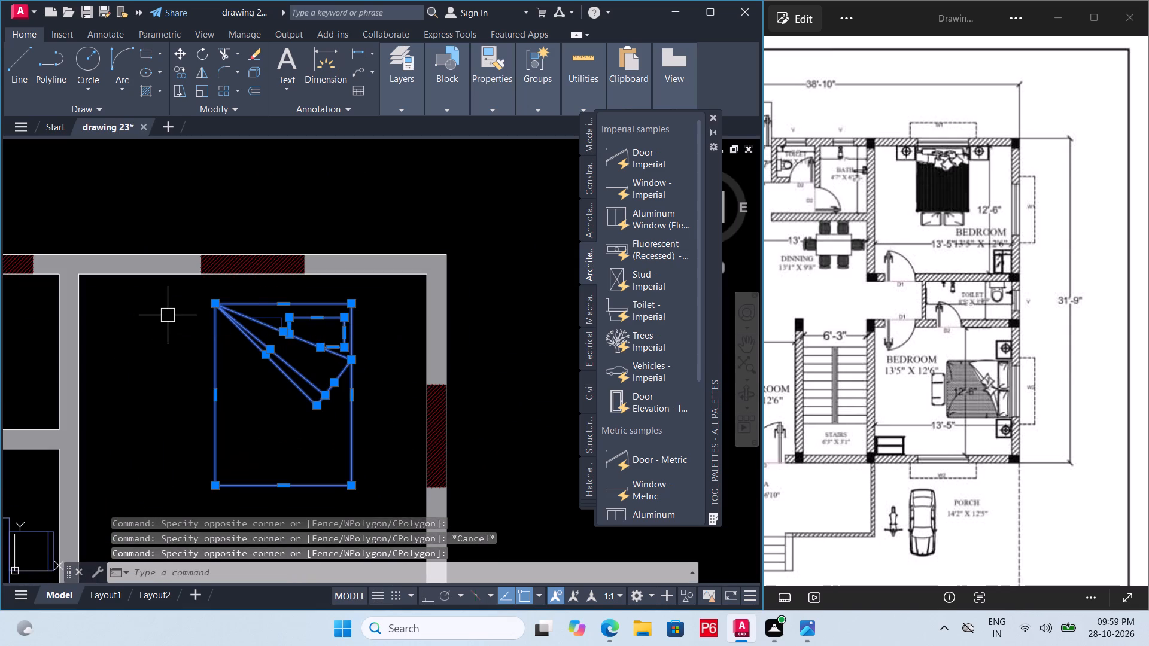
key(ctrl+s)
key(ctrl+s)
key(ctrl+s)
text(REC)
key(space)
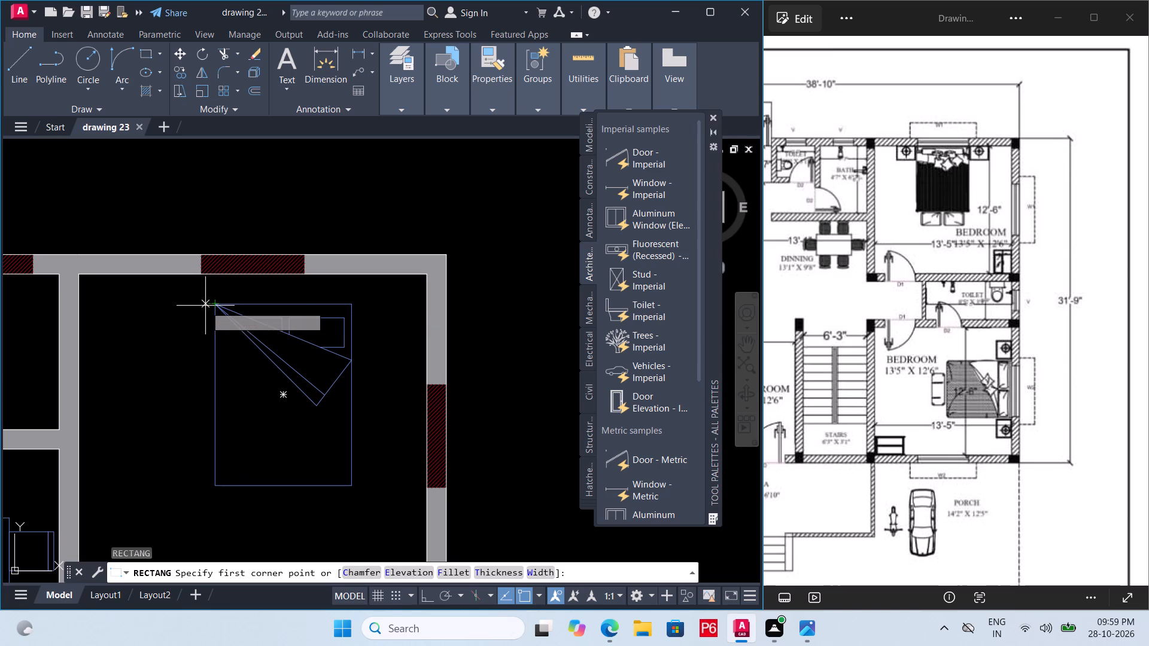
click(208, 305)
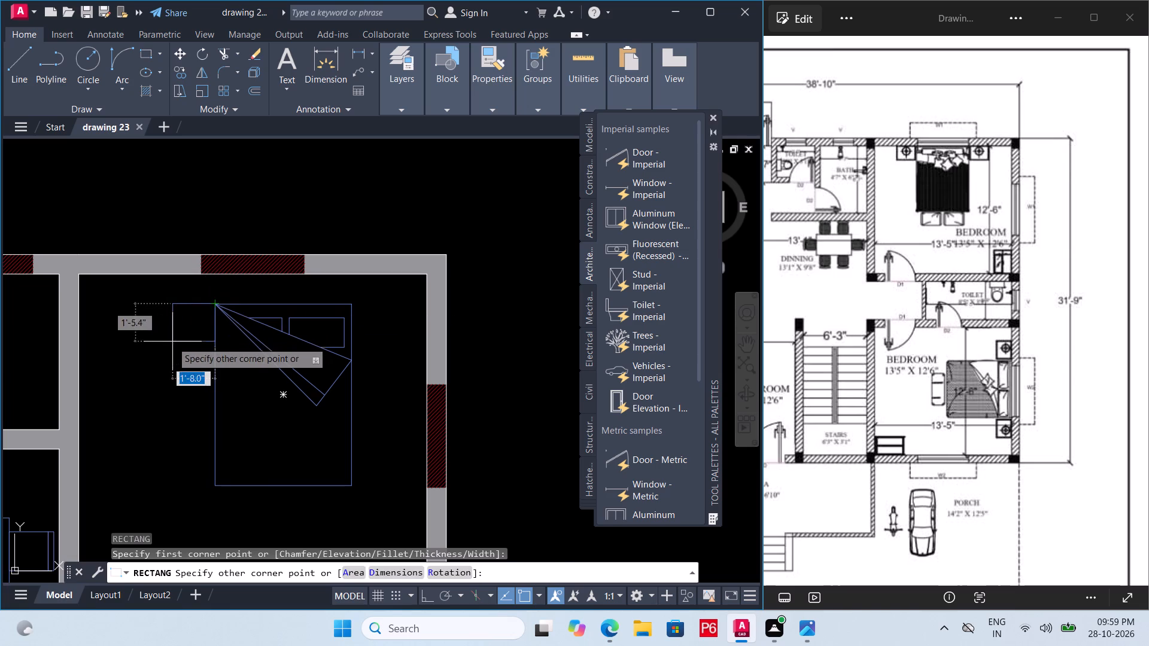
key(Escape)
Draw a 1'6" by 1'6" bedside table rectangle starting just left of the bed's upper-left corner.
text(REC)
key(space)
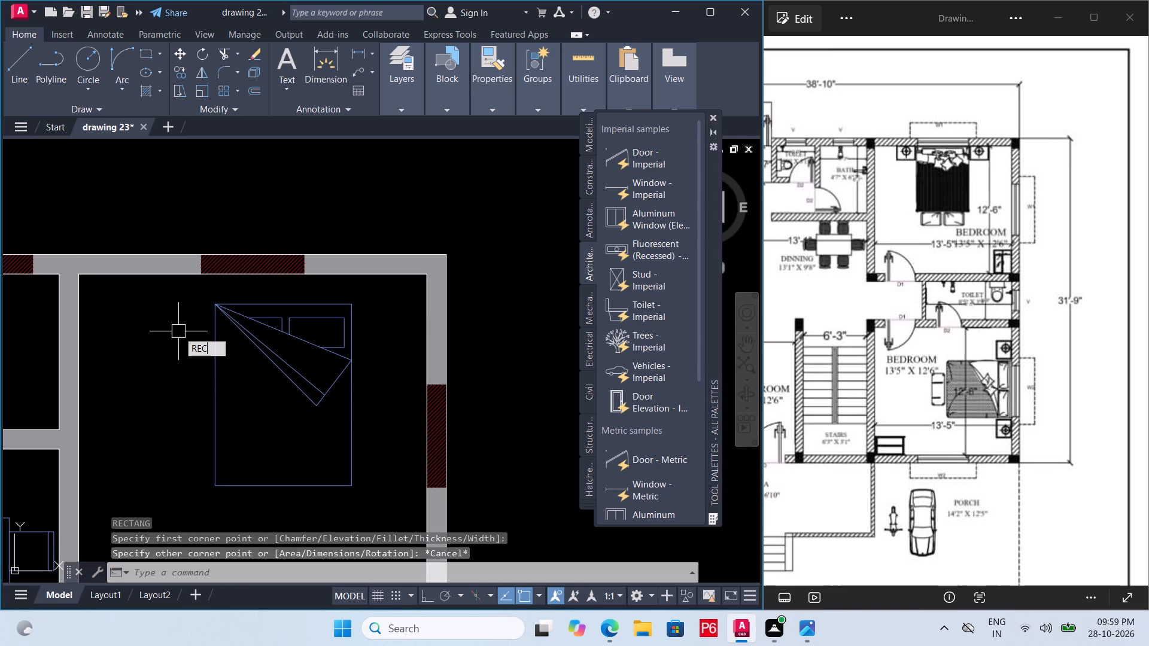
scroll(184, 327, up, 1)
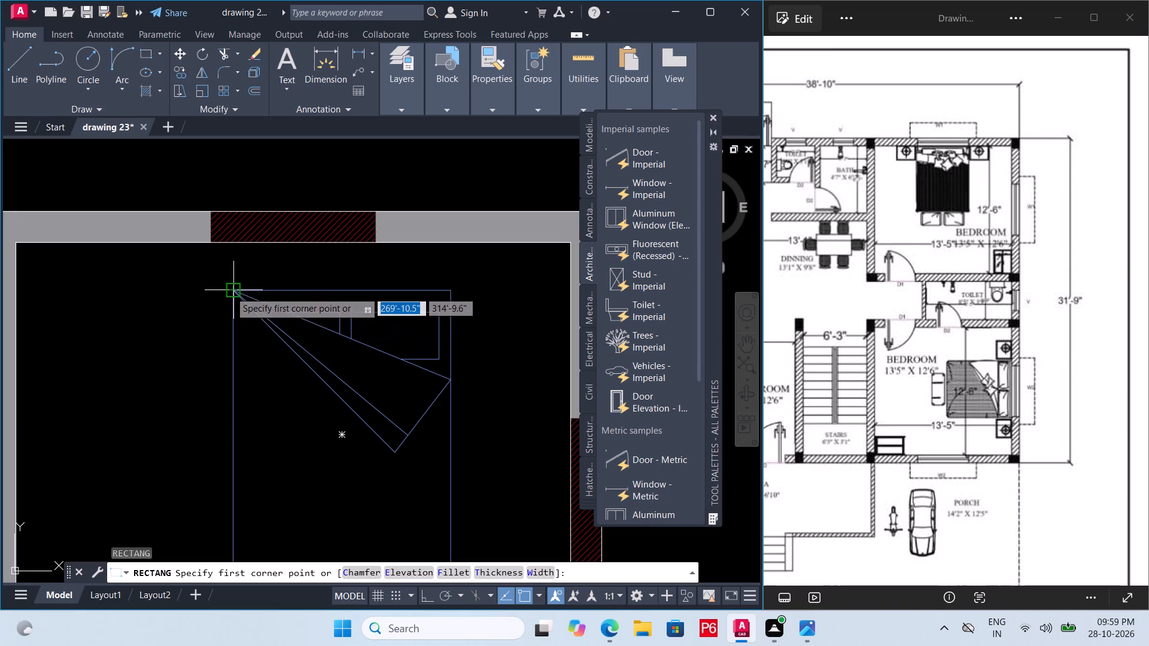
click(224, 290)
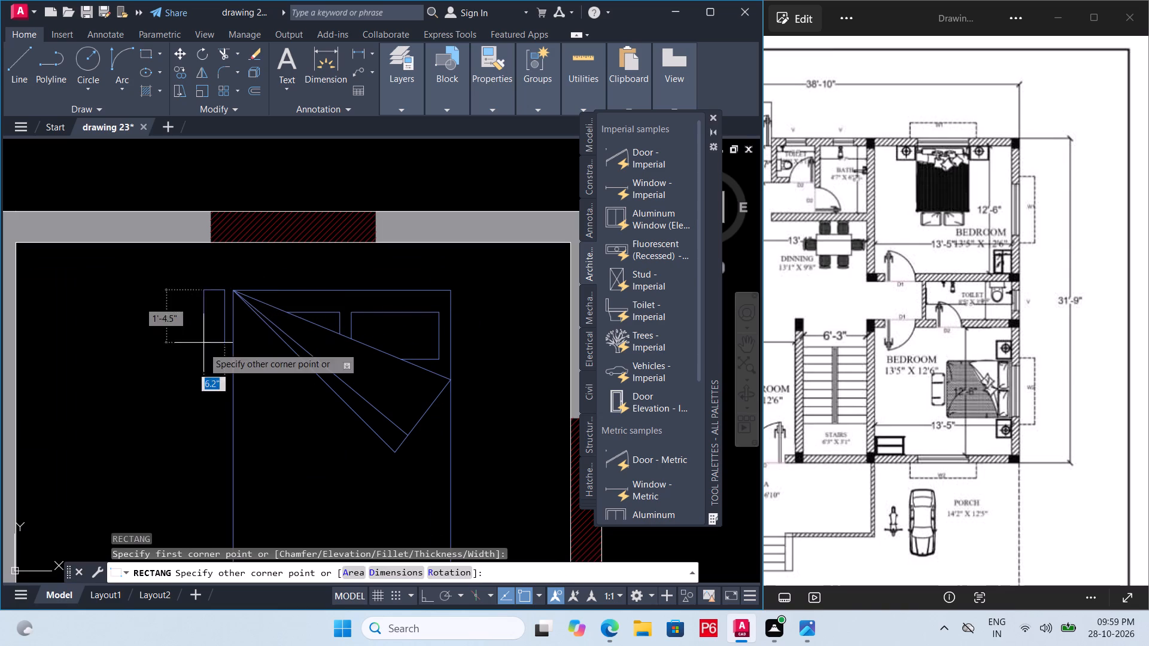
text(1'6",1'6")
key(Return)
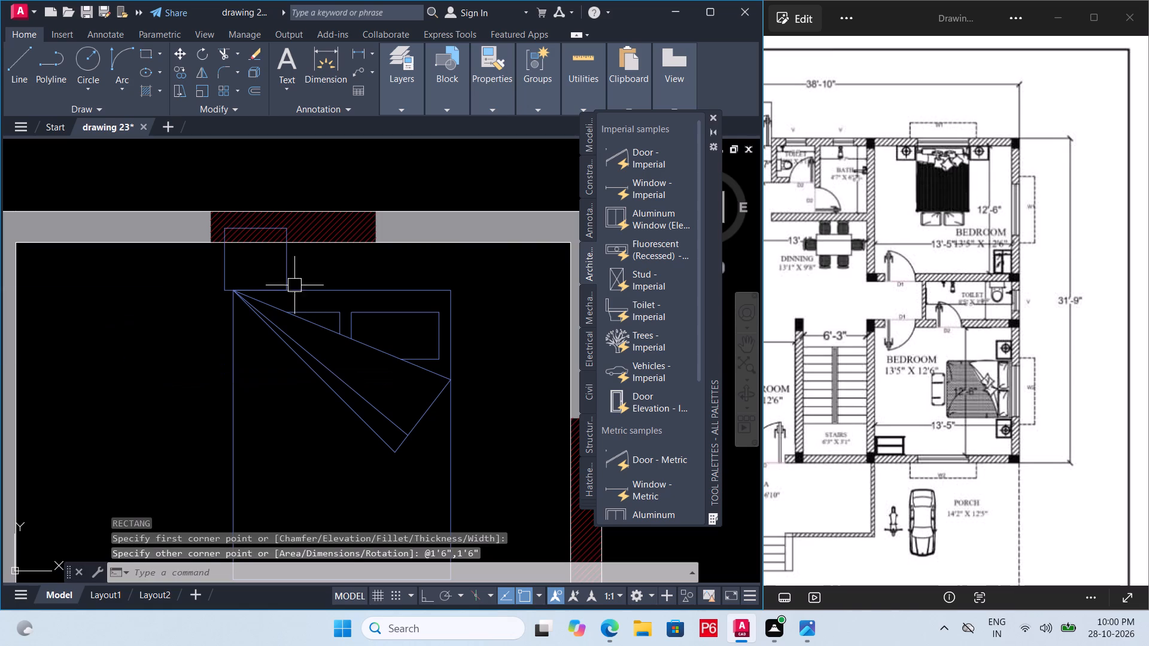
Move the bedside table by its upper-right corner to its starting corner, just left of the bed's upper-left corner, and save.
click(284, 269)
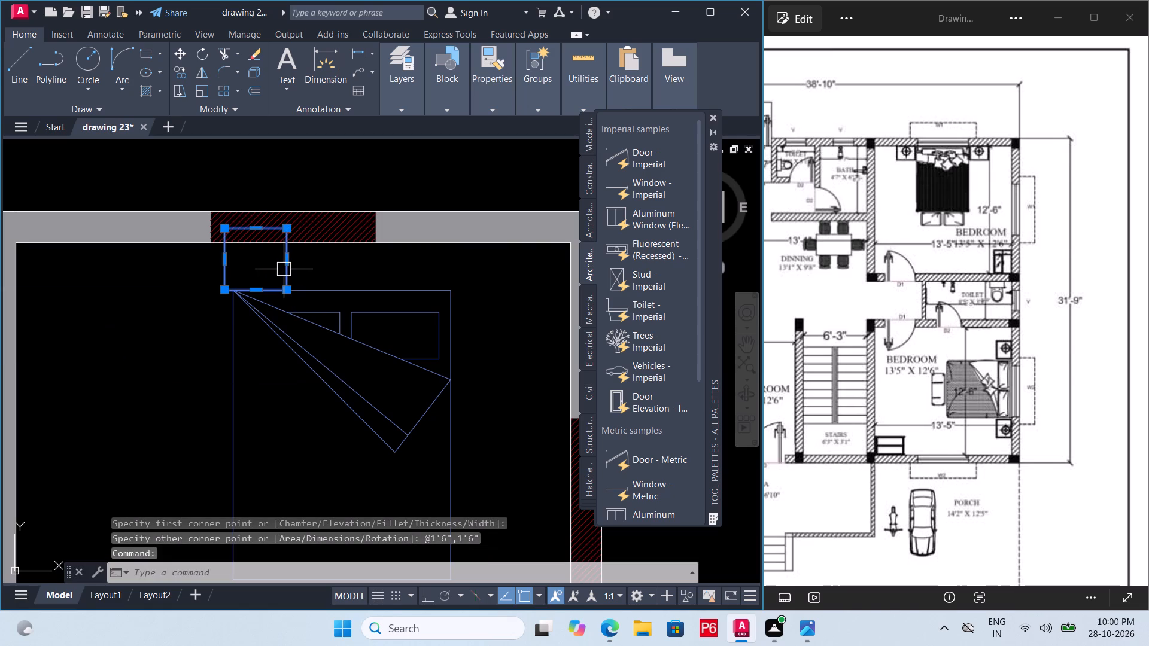
text(M)
key(space)
click(281, 231)
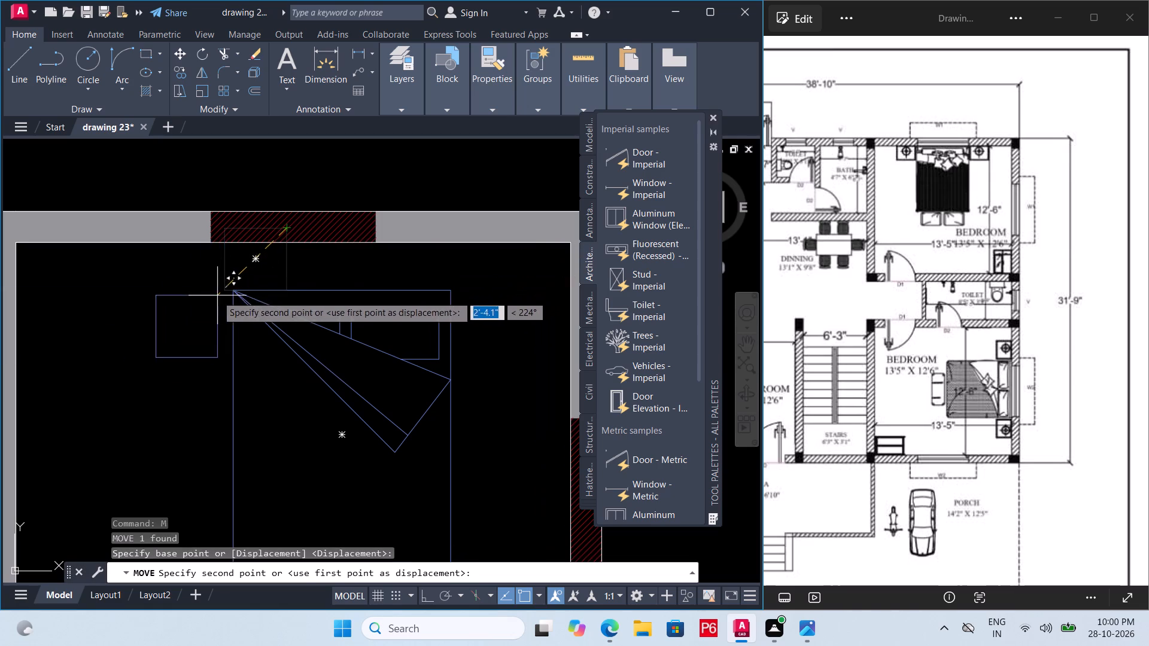
scroll(230, 294, up, 3)
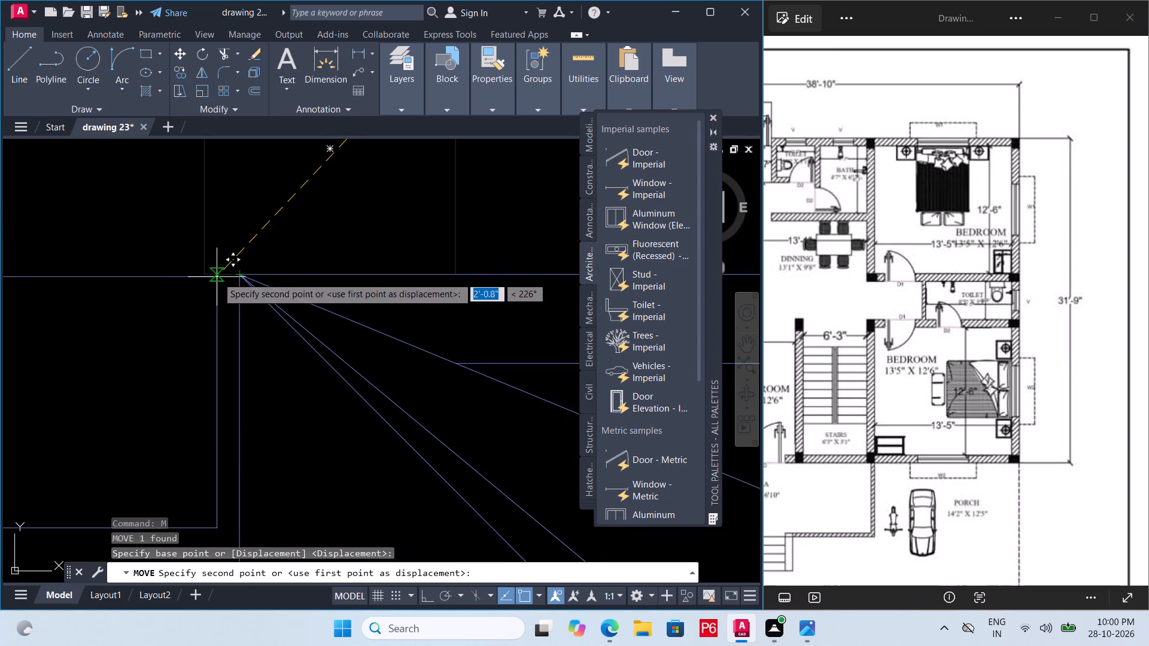
click(217, 276)
scroll(211, 250, down, 2)
key(ctrl+s)
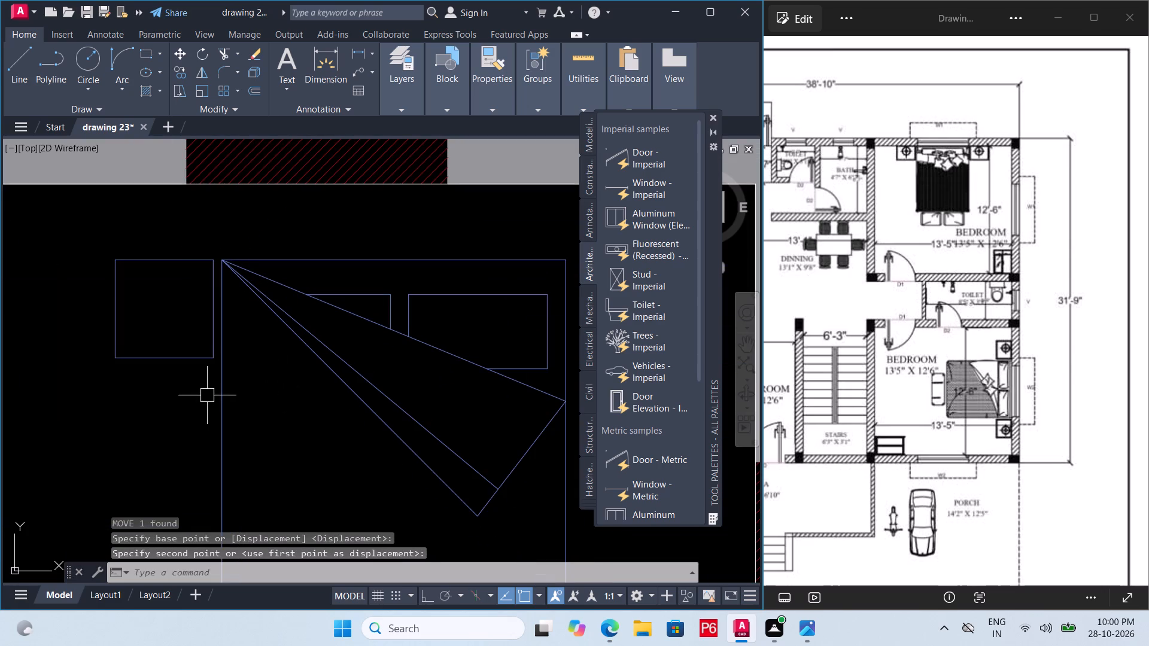
key(ctrl+s)
key(ctrl+s)
key(ctrl+s)
key(ctrl+s)
key(ctrl+s)
key(ctrl+s)
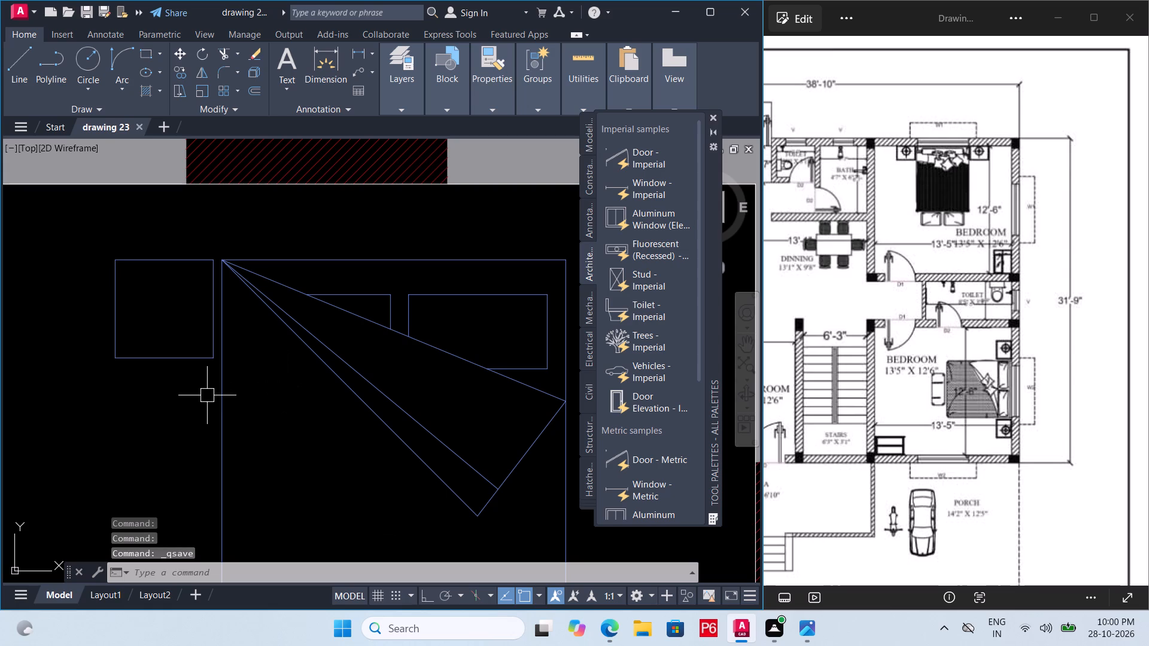
Copy the bedside table horizontally about 7'-0" to the other side of the bed, and save the drawing.
scroll(107, 416, down, 1)
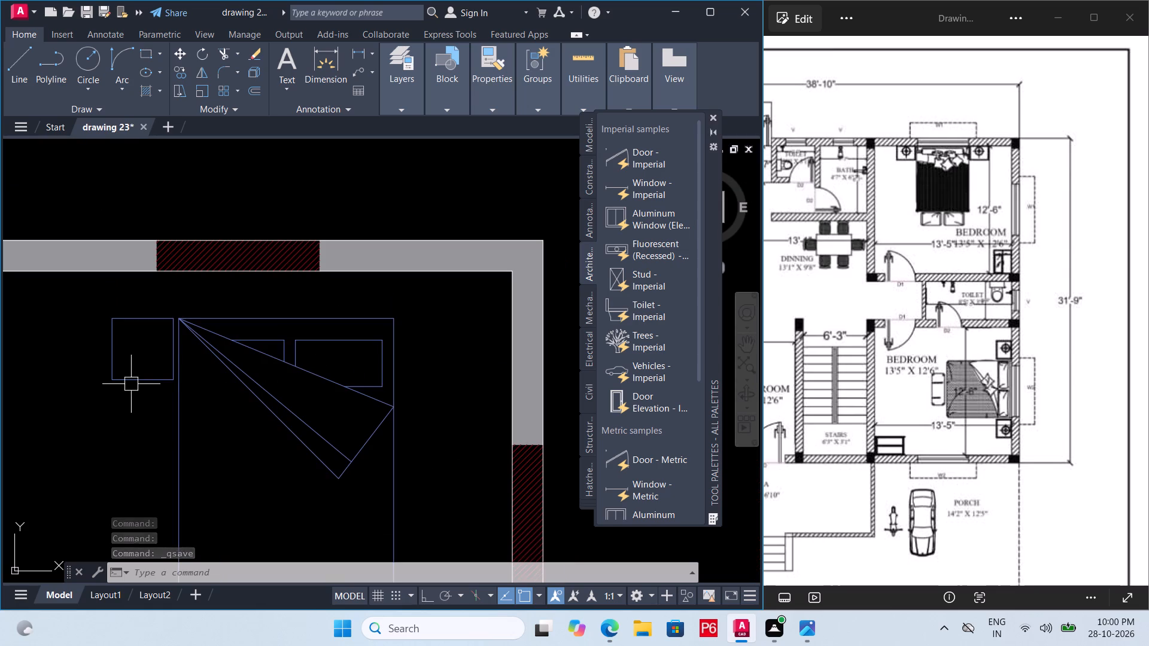
click(131, 384)
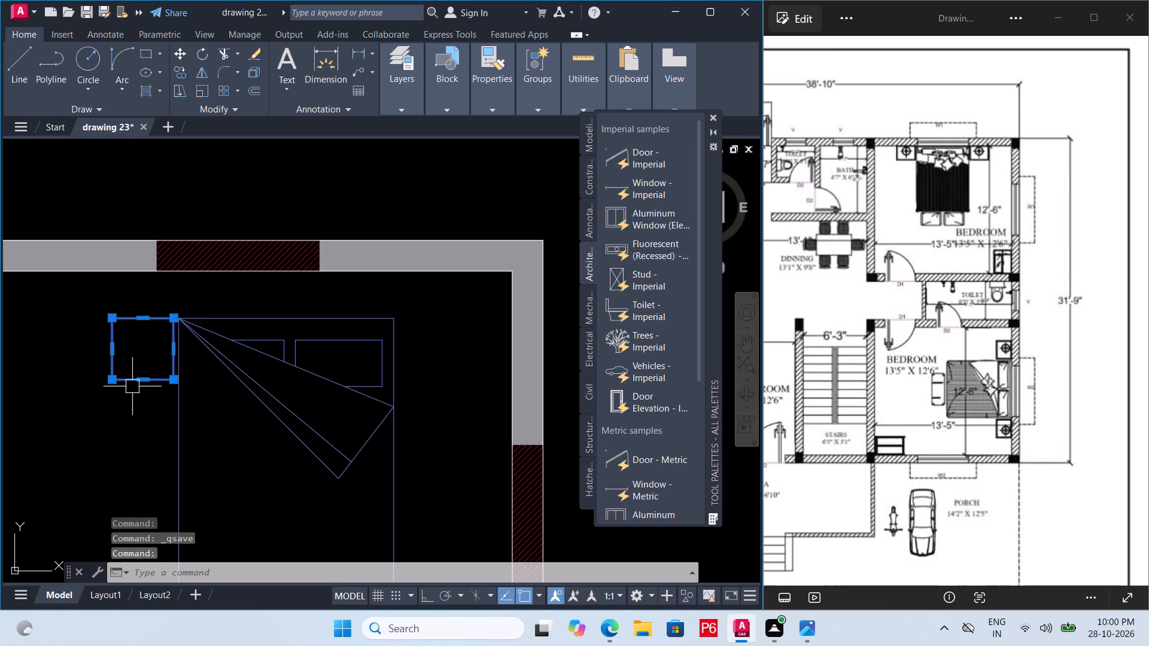
text(CO)
key(space)
click(112, 382)
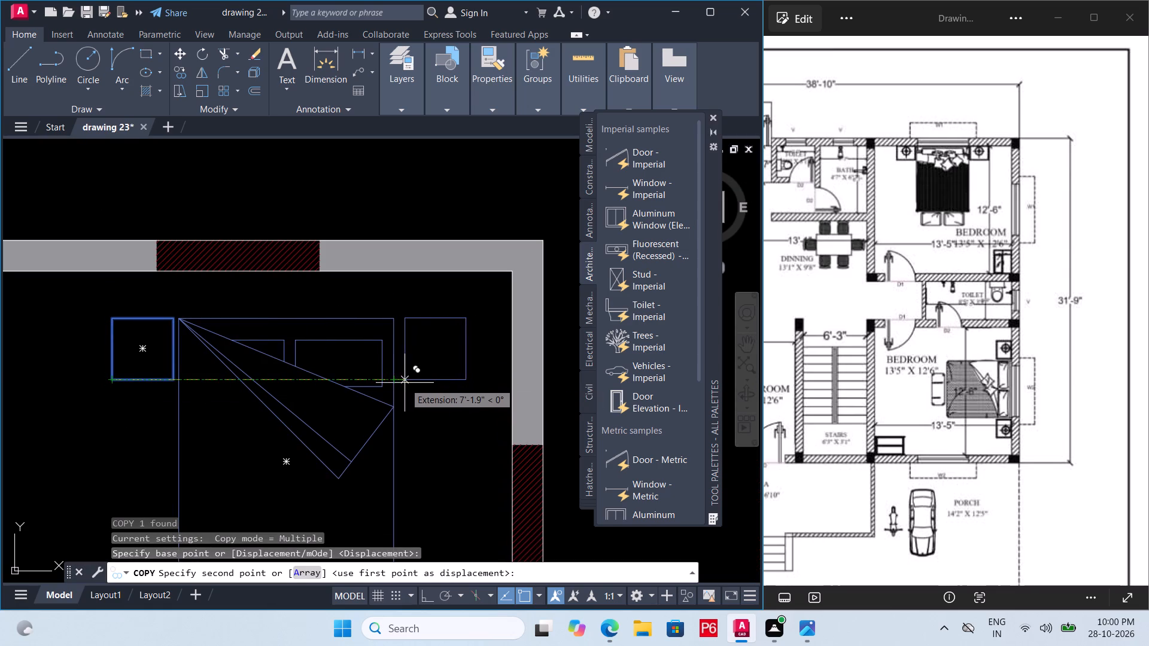
scroll(402, 386, up, 1)
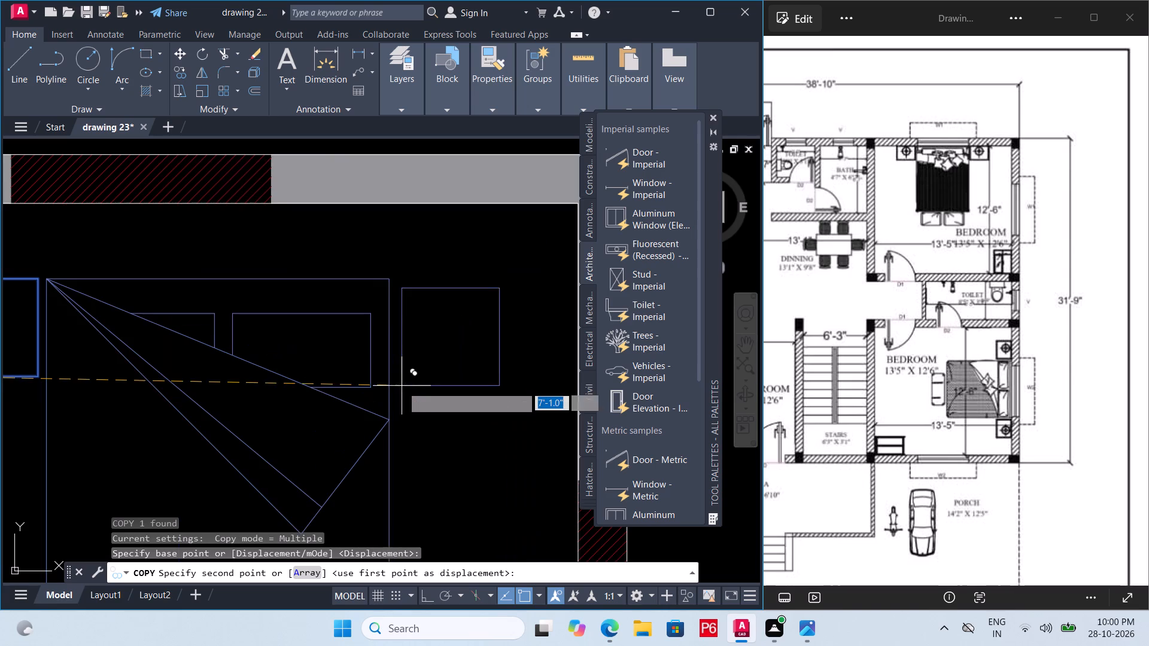
click(397, 376)
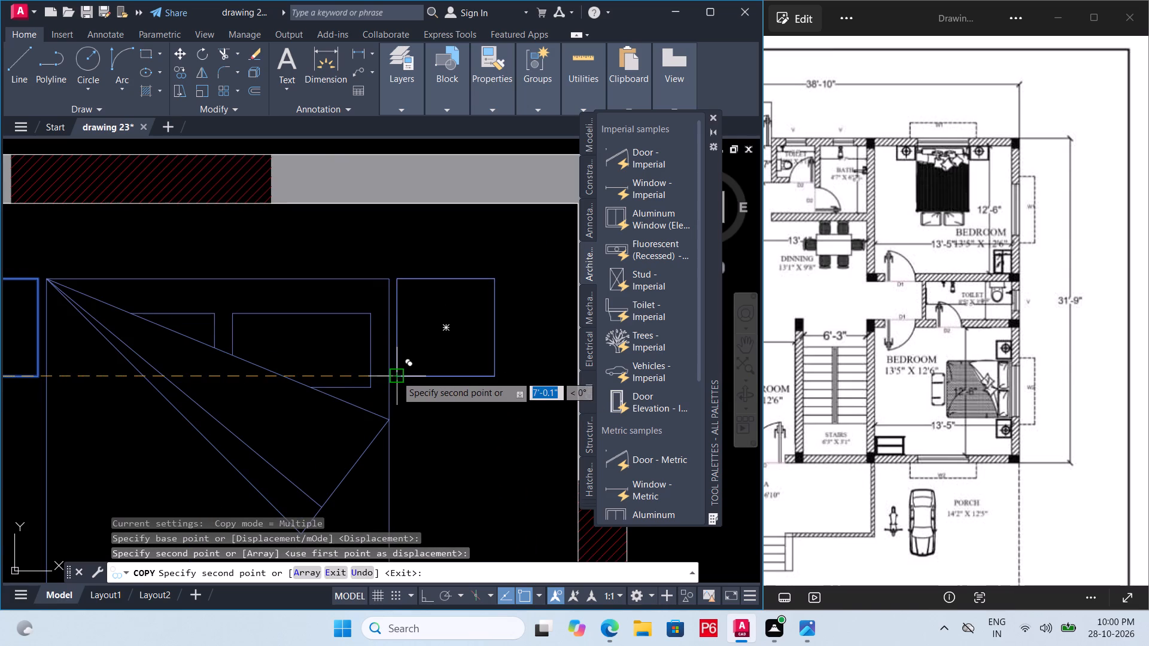
scroll(396, 375, down, 2)
key(ctrl+s)
key(ctrl+s)
key(ctrl+s)
key(ctrl+s)
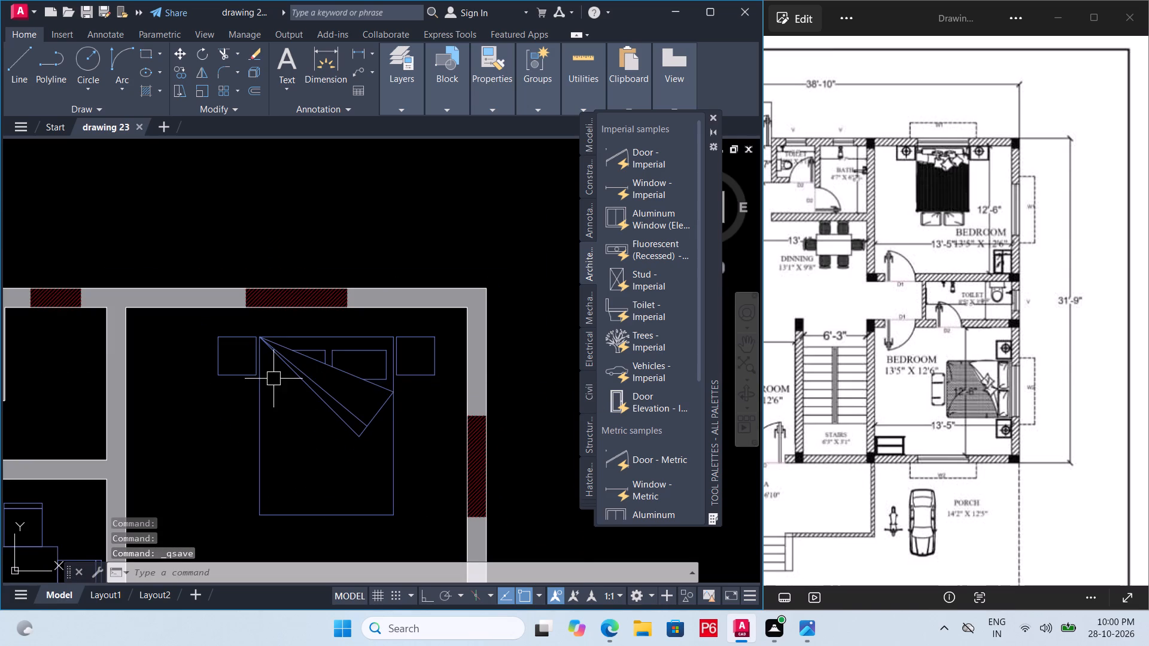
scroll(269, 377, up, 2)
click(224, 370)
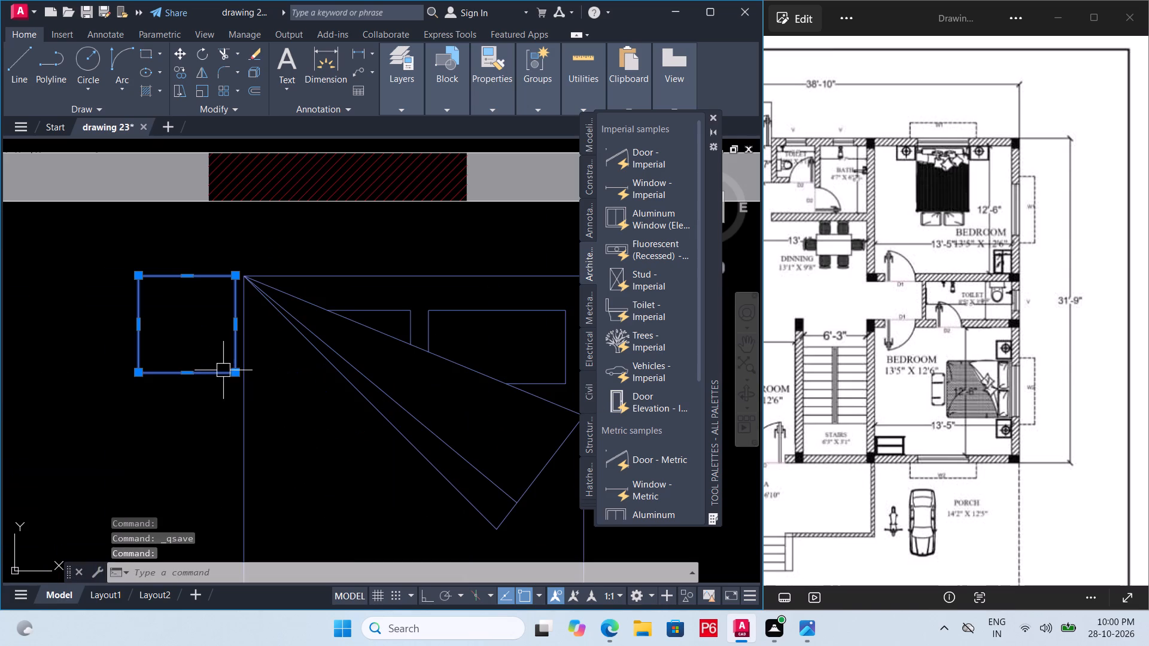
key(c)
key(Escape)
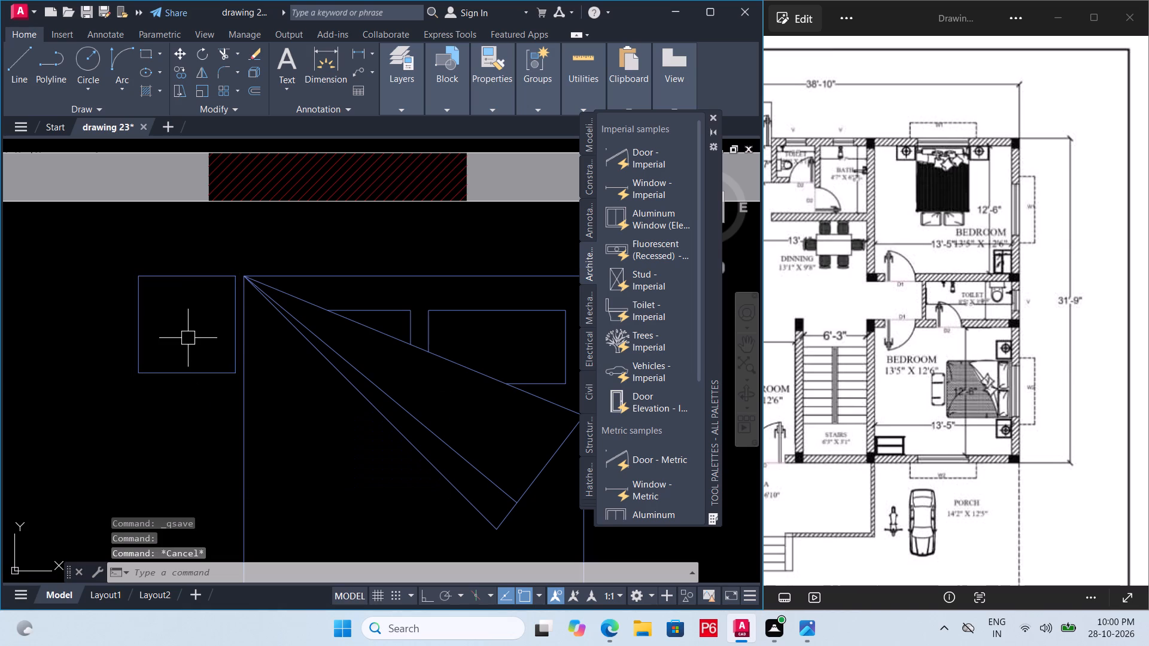
Draw a circle of about 3" radius near the middle of the bedside table left of the bed.
text(C)
key(space)
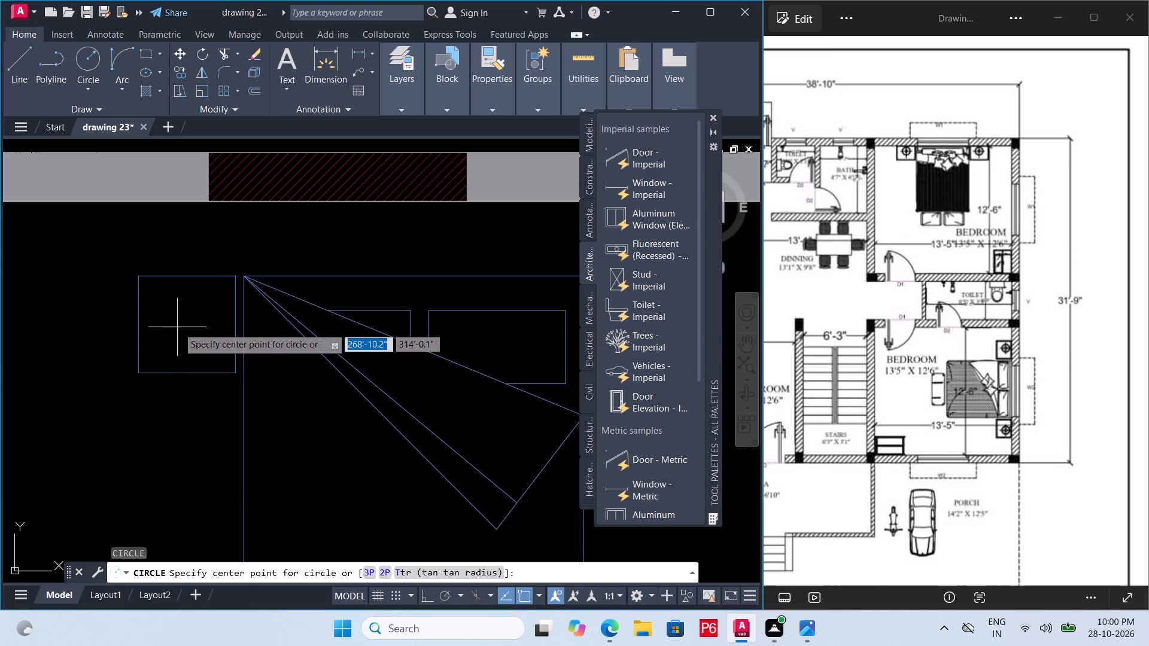
click(184, 319)
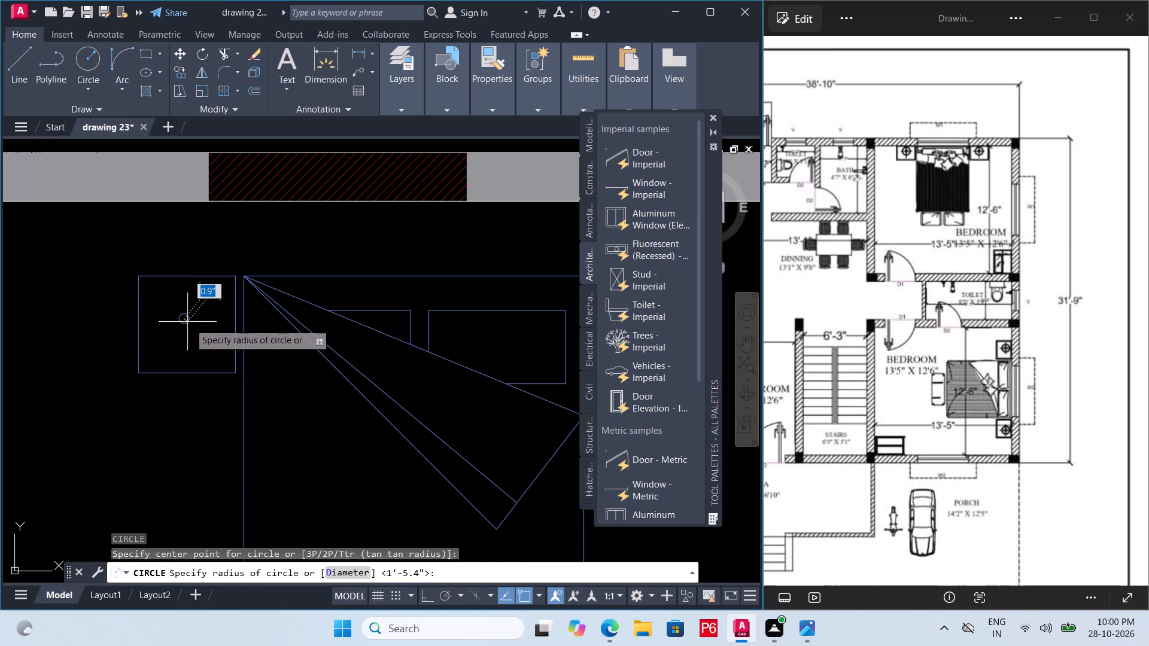
click(191, 333)
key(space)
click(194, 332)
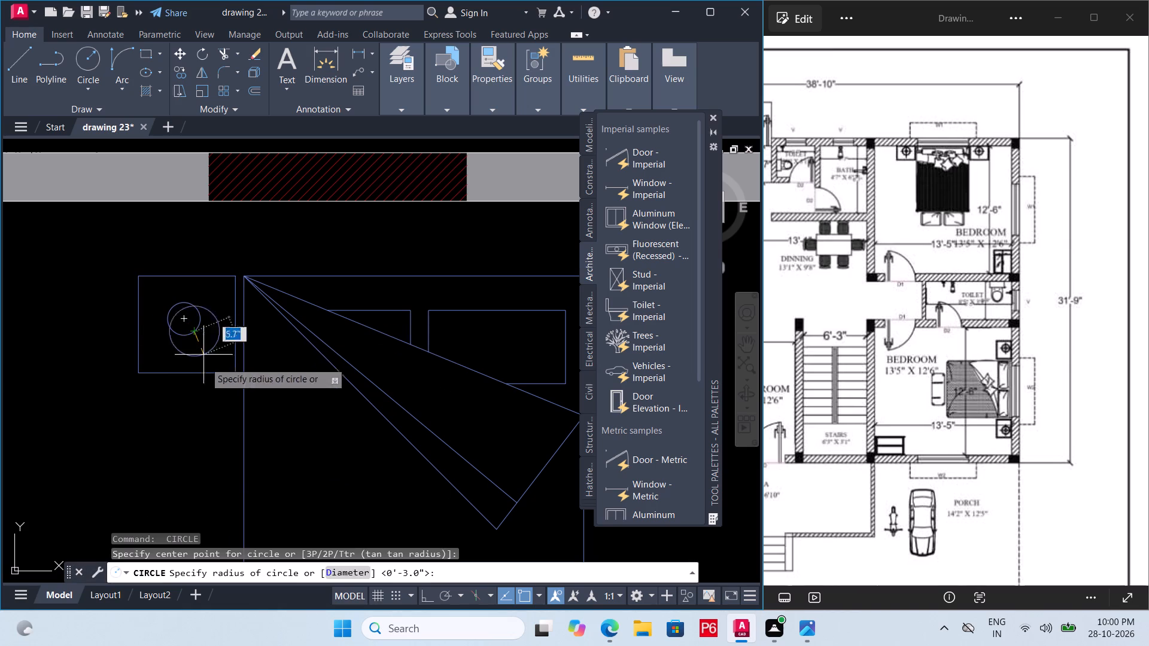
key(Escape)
Save the drawing with the bedside table's circle.
key(ctrl+s)
key(ctrl+s)
key(ctrl+s)
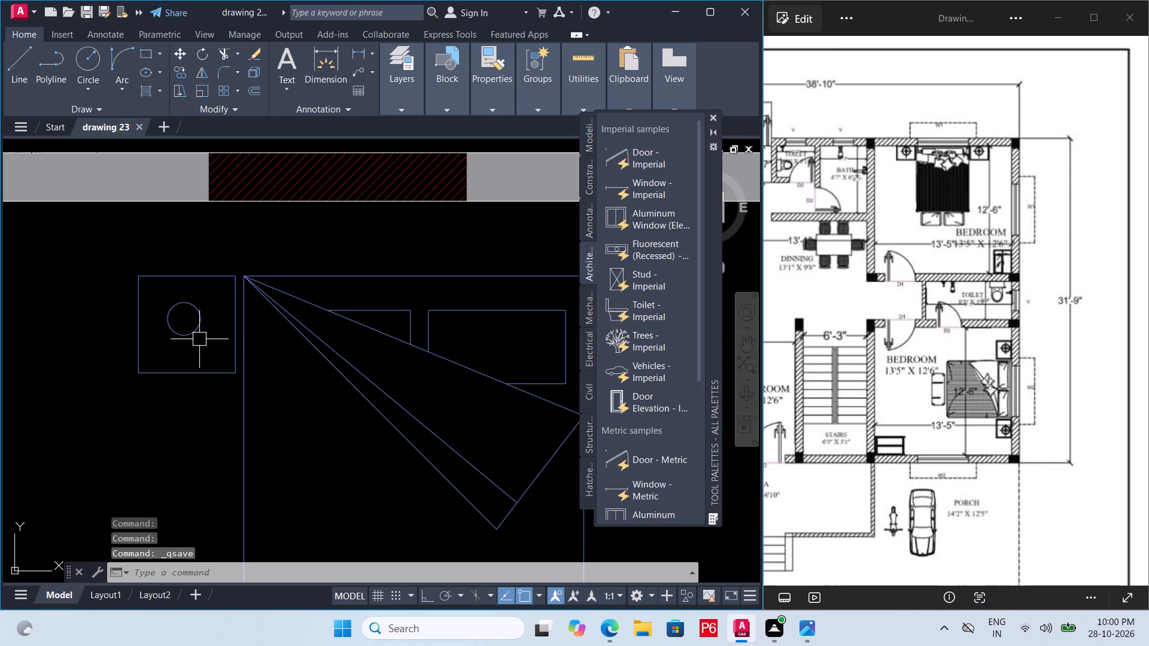
Copy the lamp circle horizontally about 7'-0" onto the bedside table right of the bed, with Ortho on, and save the drawing.
click(199, 336)
text(CO)
key(space)
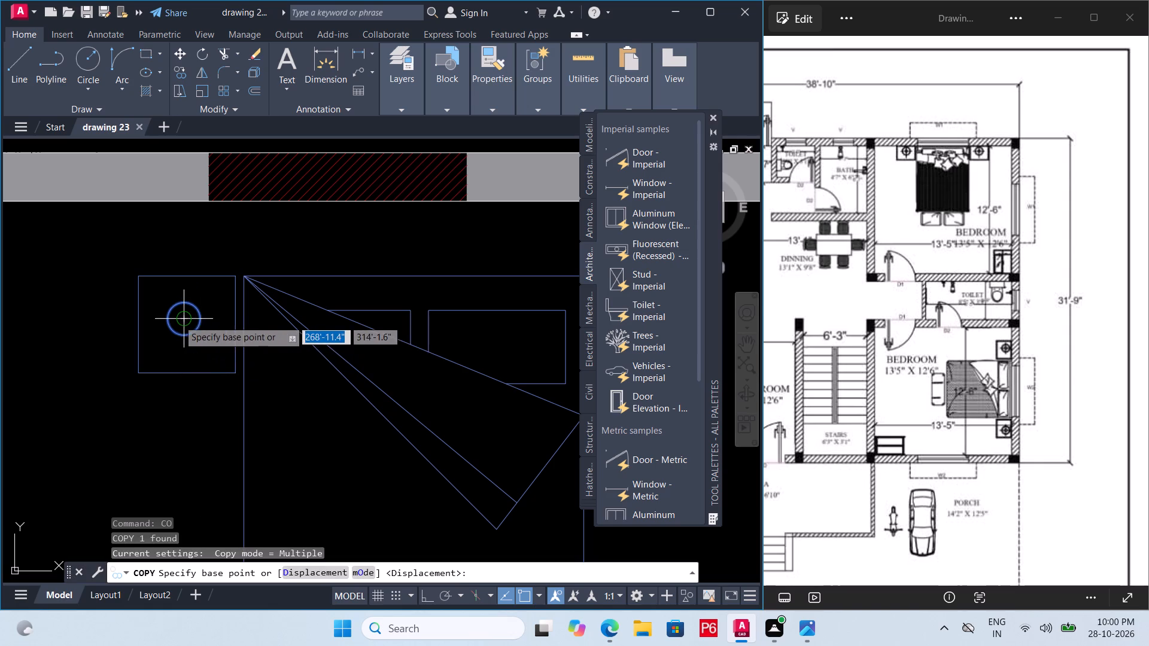
click(183, 318)
scroll(186, 353, down, 2)
scroll(358, 348, up, 2)
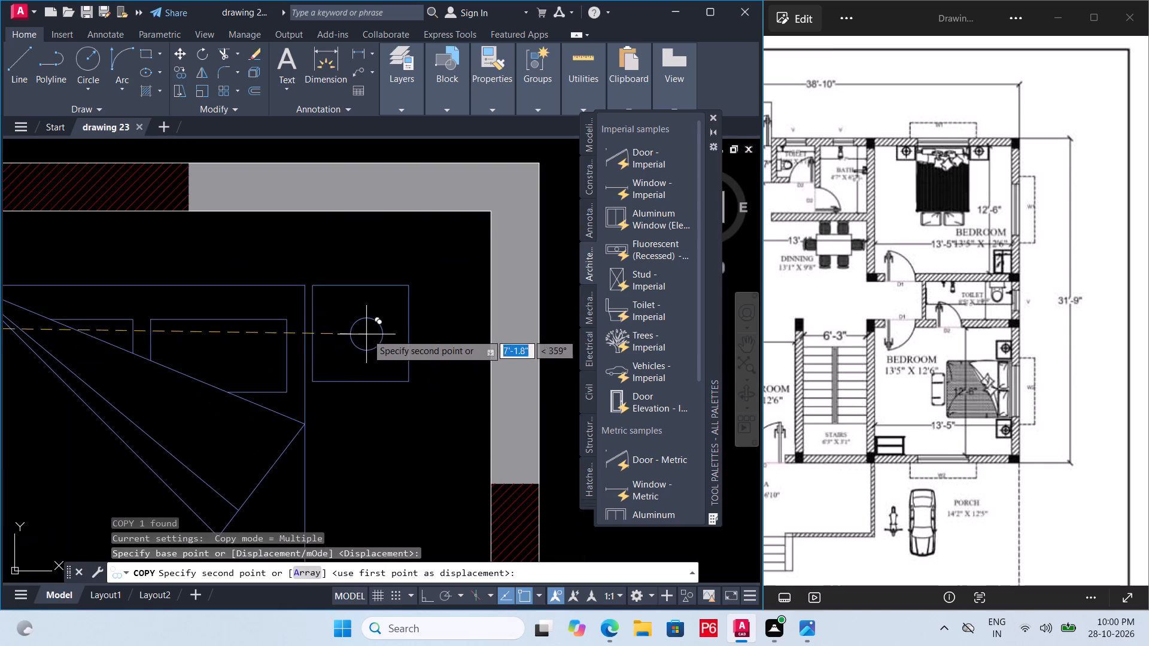
key(F8)
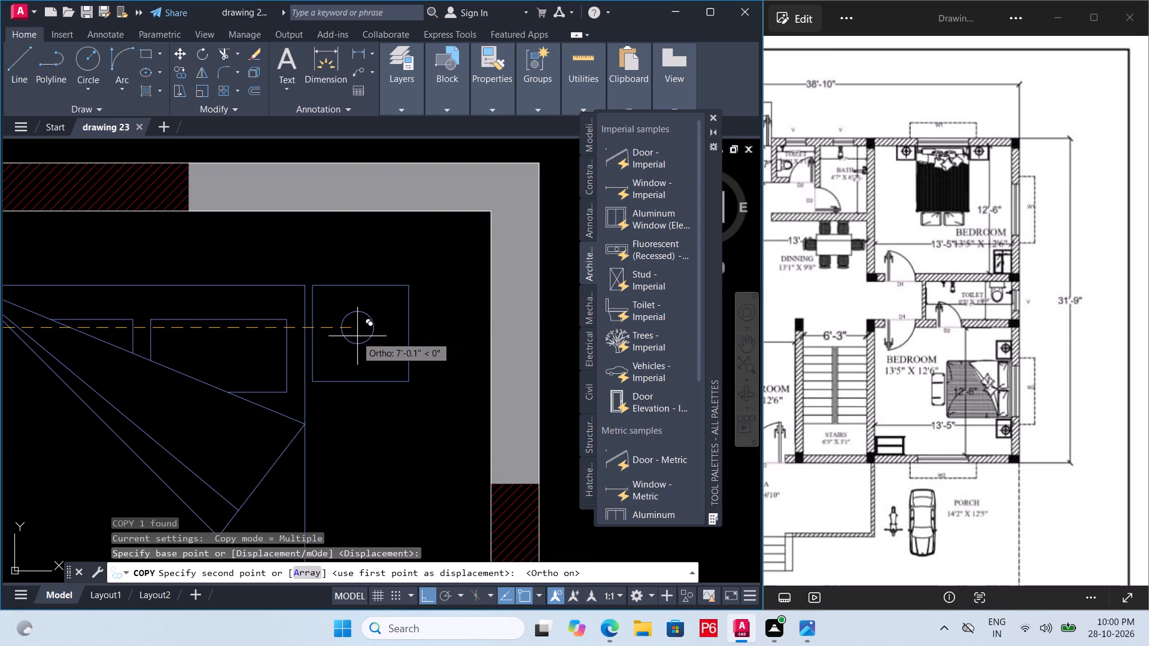
click(357, 331)
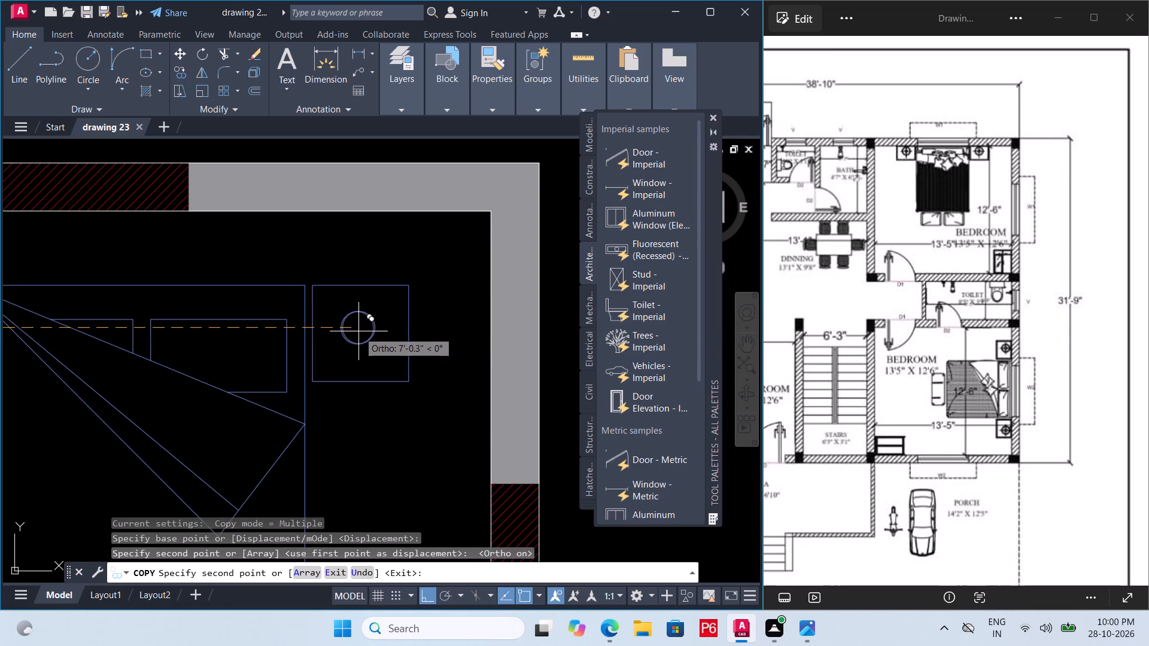
scroll(361, 331, down, 1)
key(ctrl+s)
key(ctrl+s)
key(ctrl+s)
key(ctrl+s)
scroll(388, 339, down, 1)
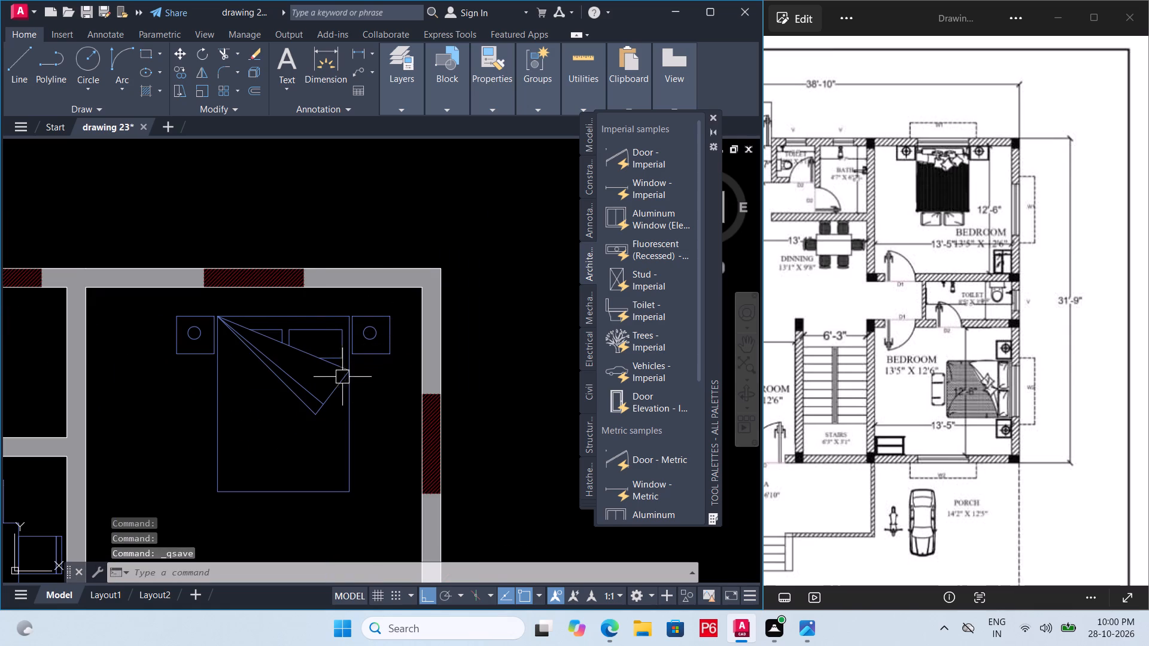
Move the left bedside table and its circle from the table's upper-right corner to the bed's upper-left corner.
scroll(342, 492, up, 1)
scroll(118, 222, up, 1)
click(148, 236)
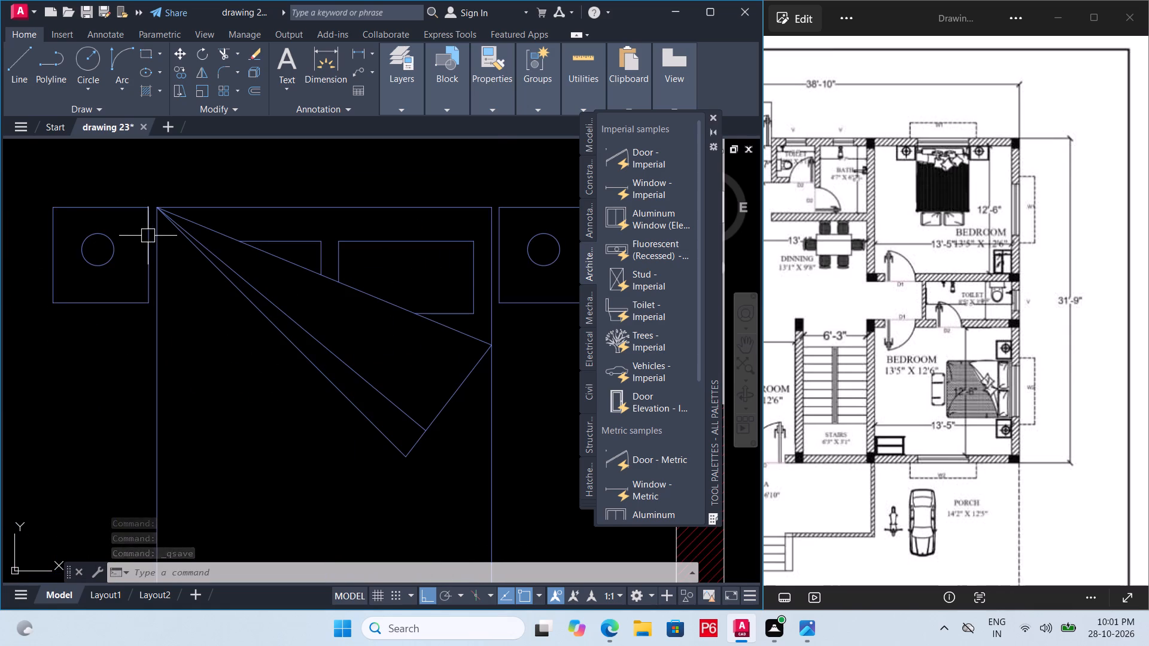
click(114, 251)
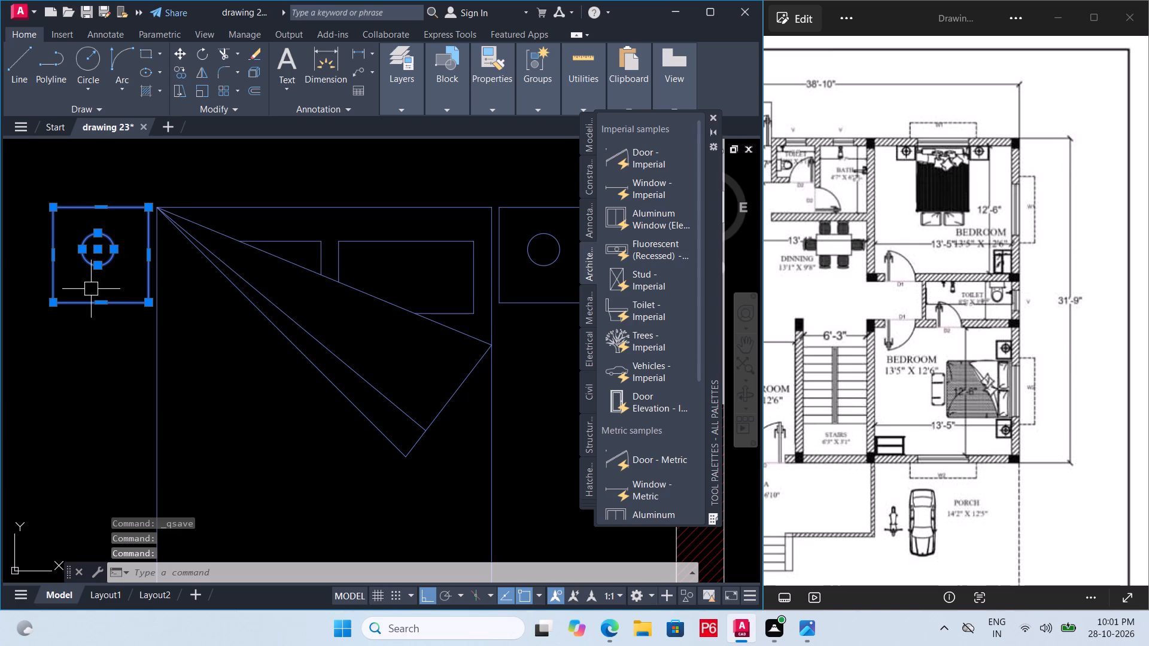
key(c)
key(BackSpace)
text(M)
key(space)
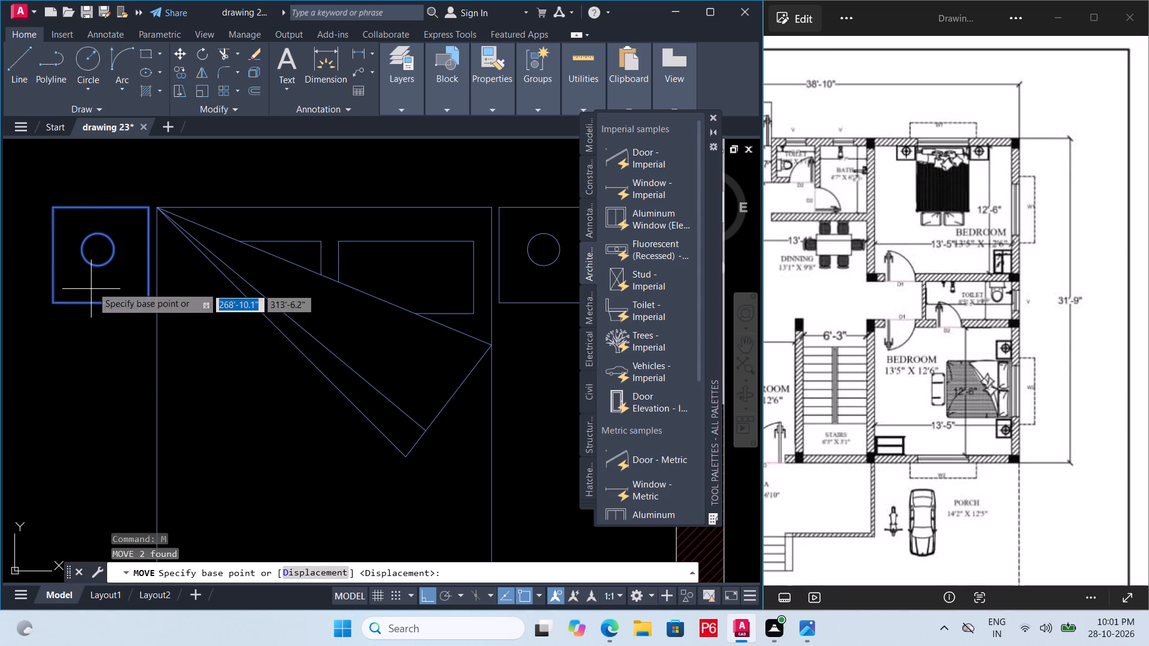
click(150, 209)
click(163, 209)
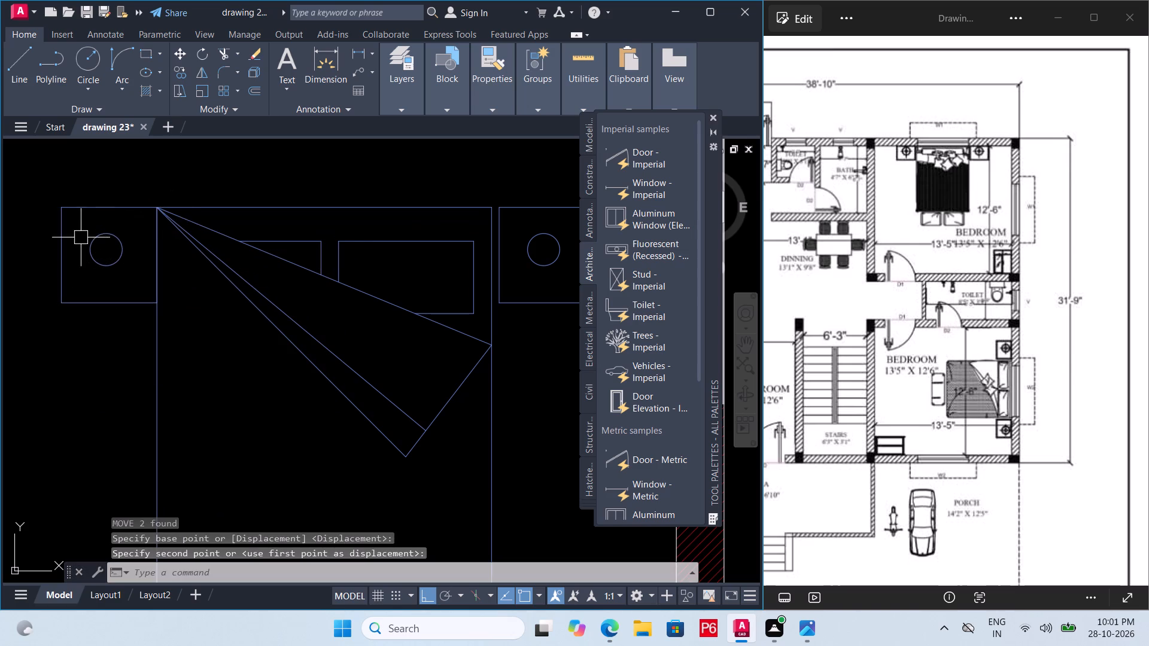
Move the right bedside table and its circle from the table's upper-left corner to the bed's upper-right corner, and save.
scroll(59, 248, down, 1)
key(space)
double_click(393, 225)
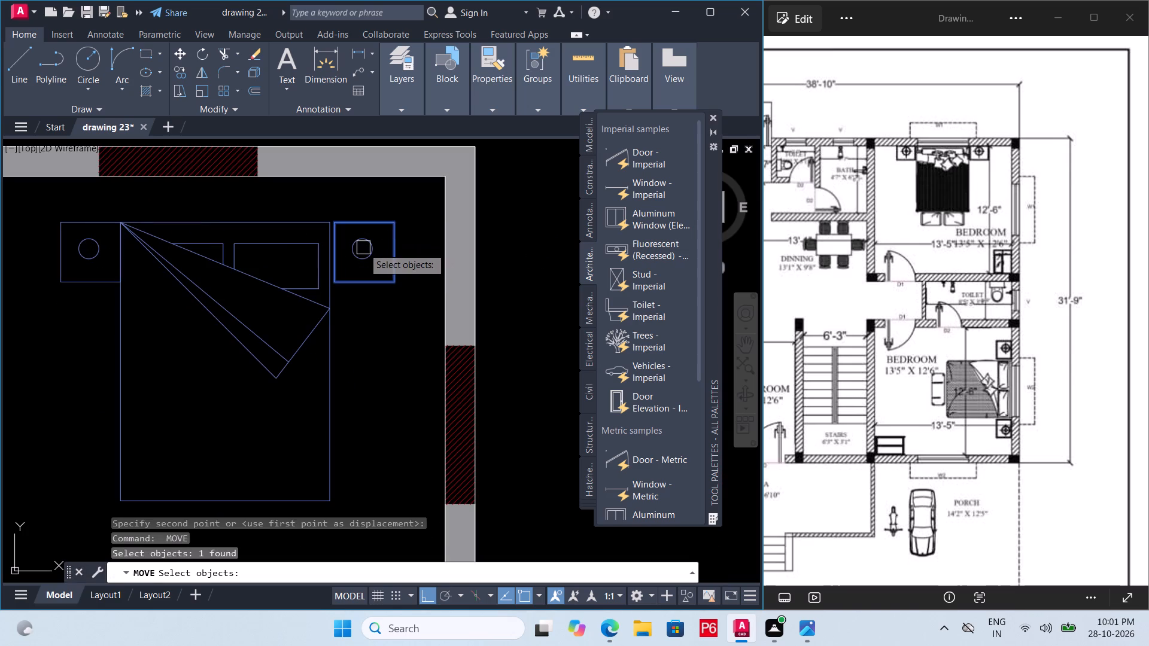
key(Escape)
click(364, 248)
click(383, 226)
key(m)
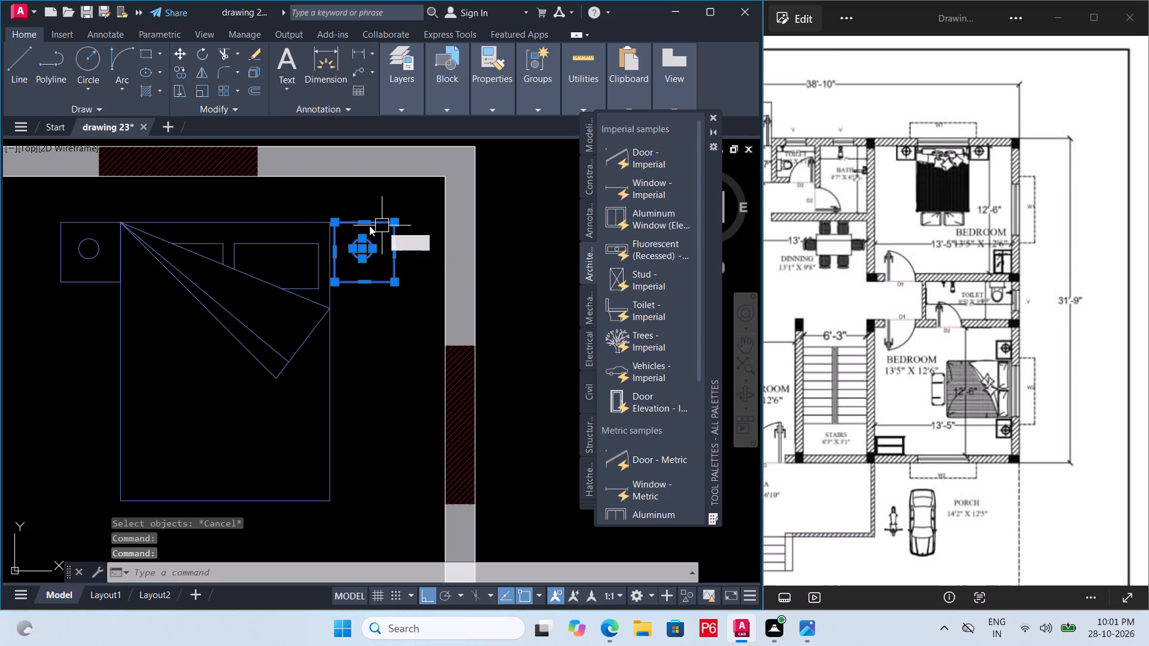
key(space)
scroll(331, 220, up, 2)
click(342, 223)
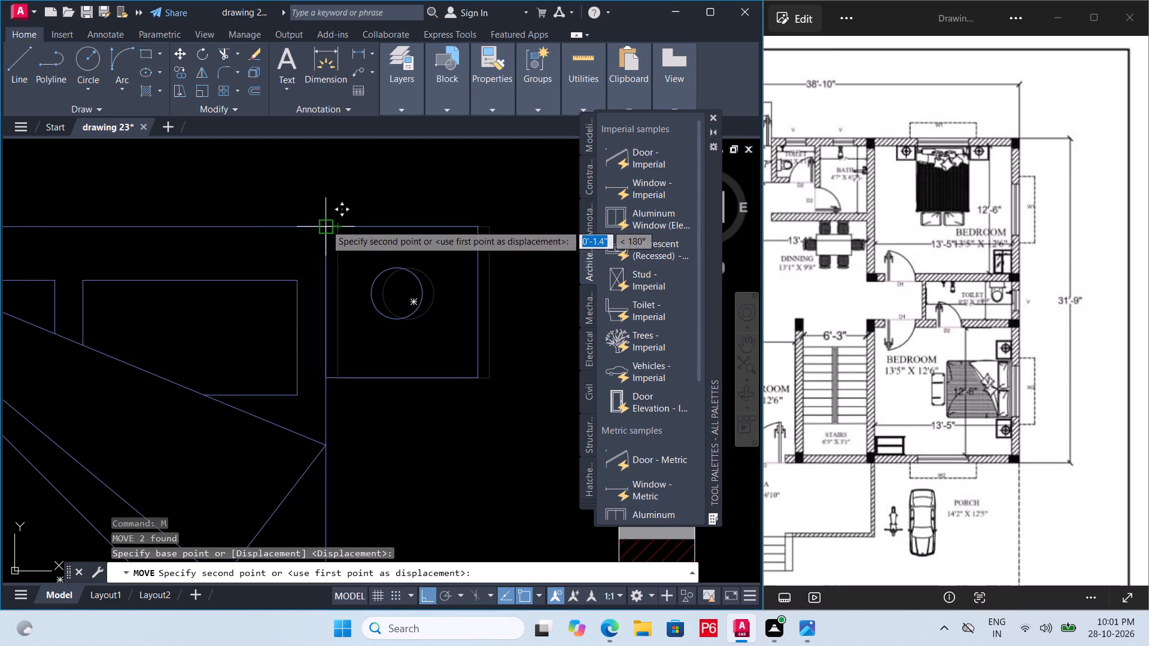
click(327, 224)
scroll(358, 210, down, 4)
key(ctrl+s)
key(ctrl+s)
key(ctrl+s)
key(ctrl+s)
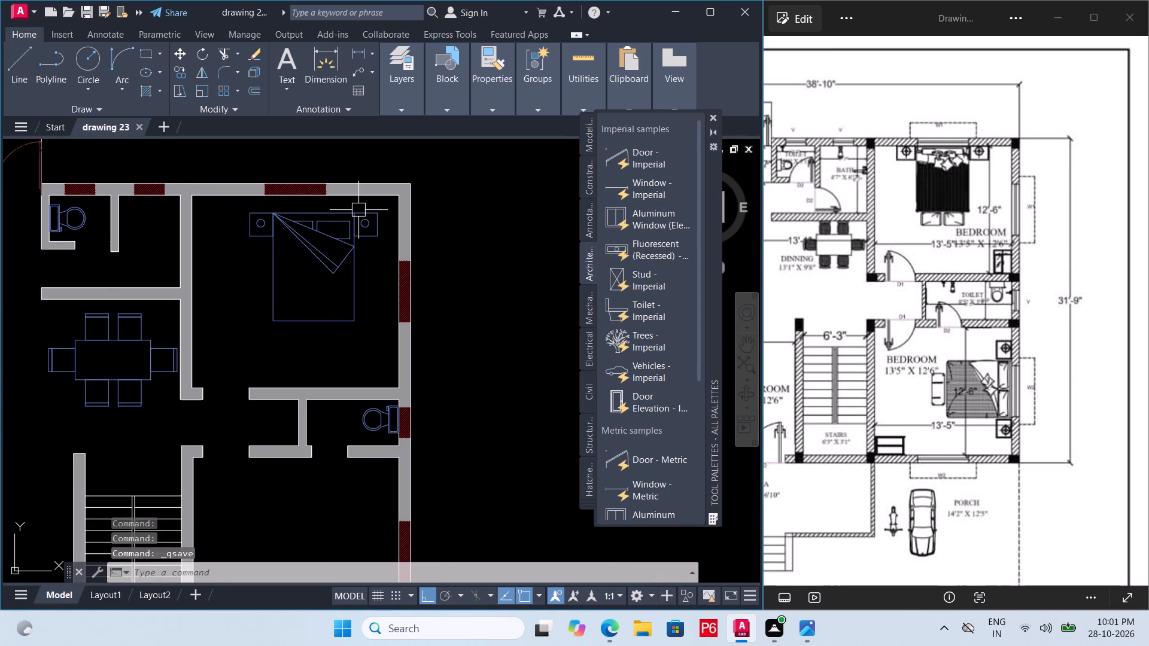
key(ctrl+s)
key(ctrl+s)
key(ctrl+s)
key(ctrl+s)
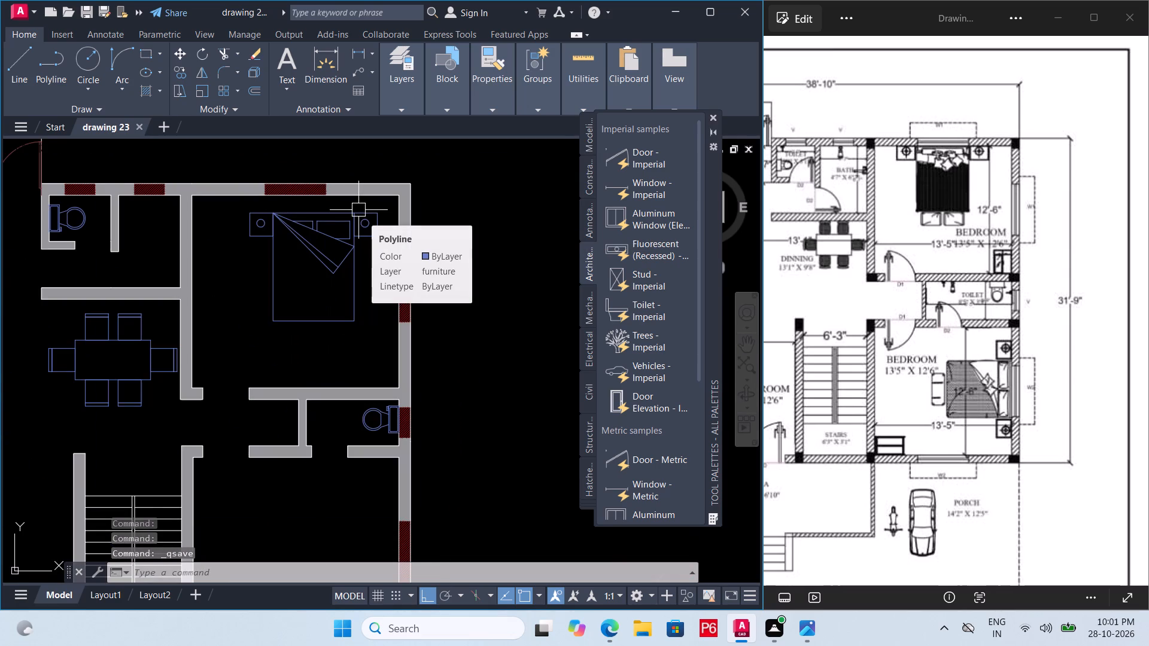
Offset the outlines of both bedside tables 1" inward, and save the drawing.
scroll(266, 211, up, 3)
click(198, 300)
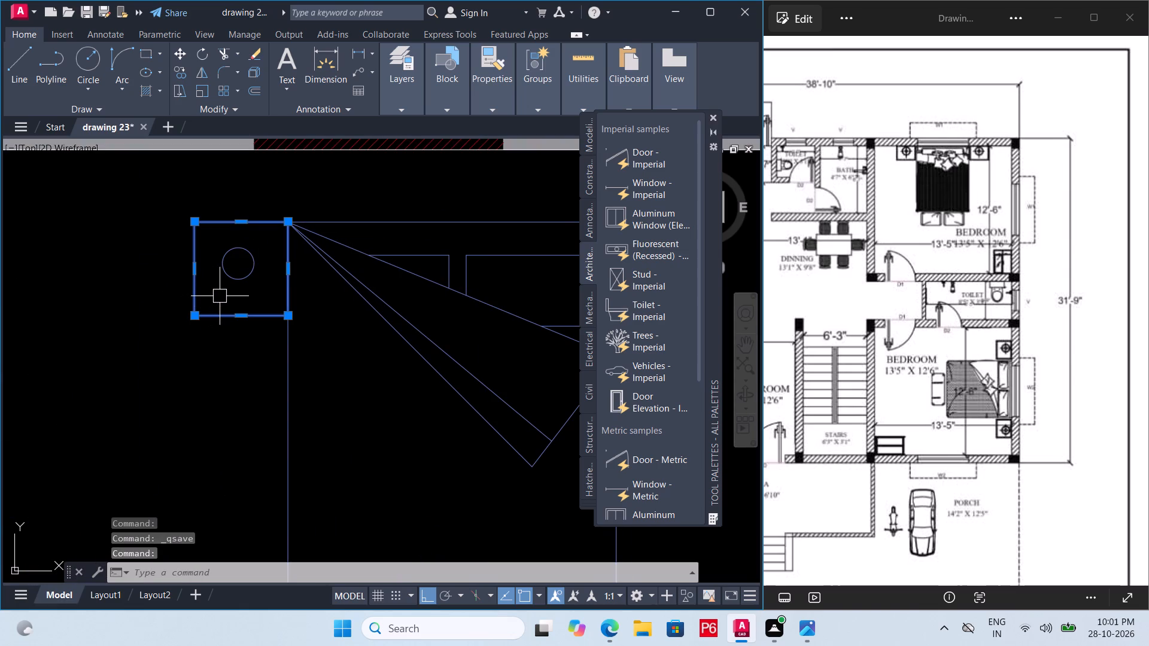
key(o)
key(space)
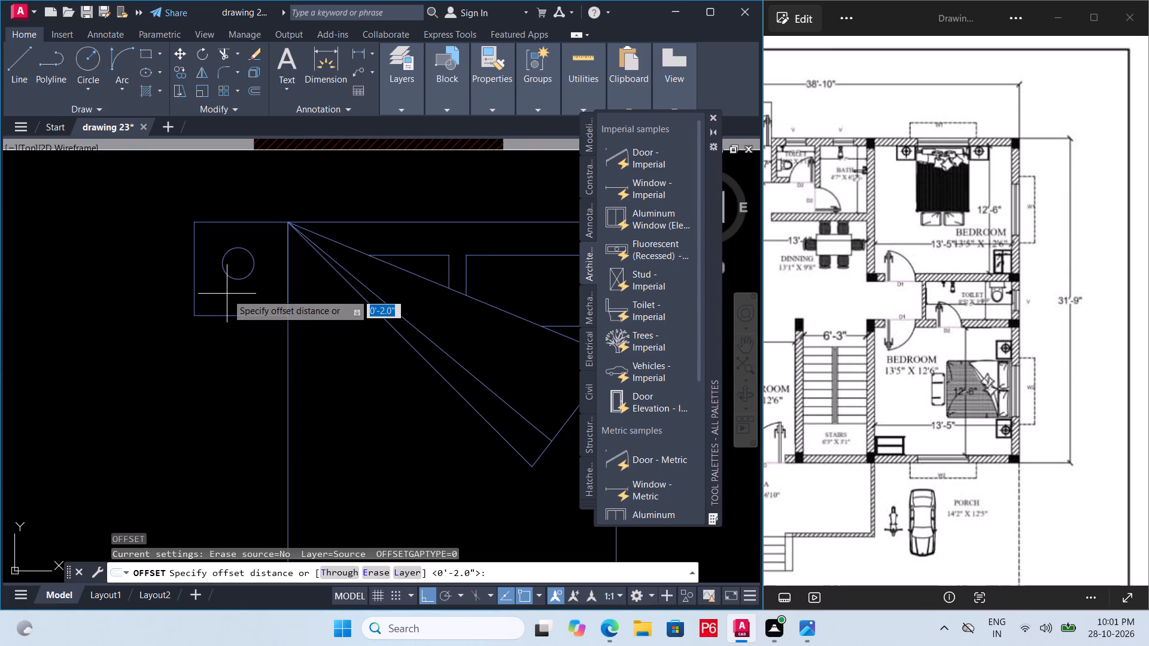
text(1")
key(Return)
click(251, 282)
scroll(176, 261, down, 1)
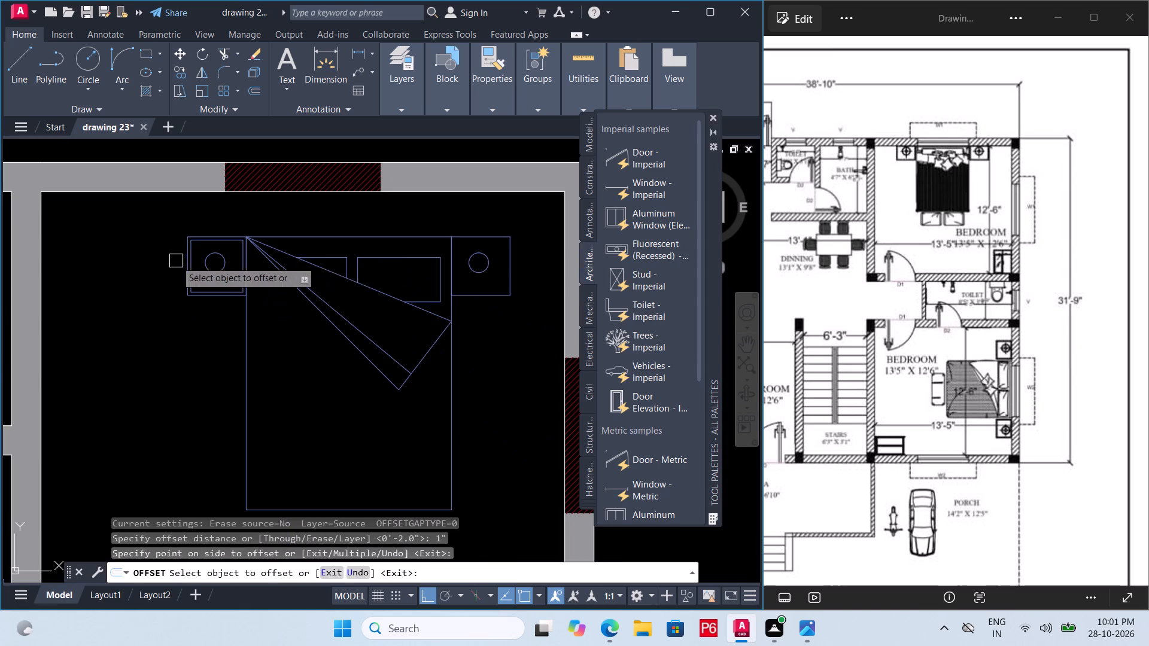
click(477, 292)
click(473, 281)
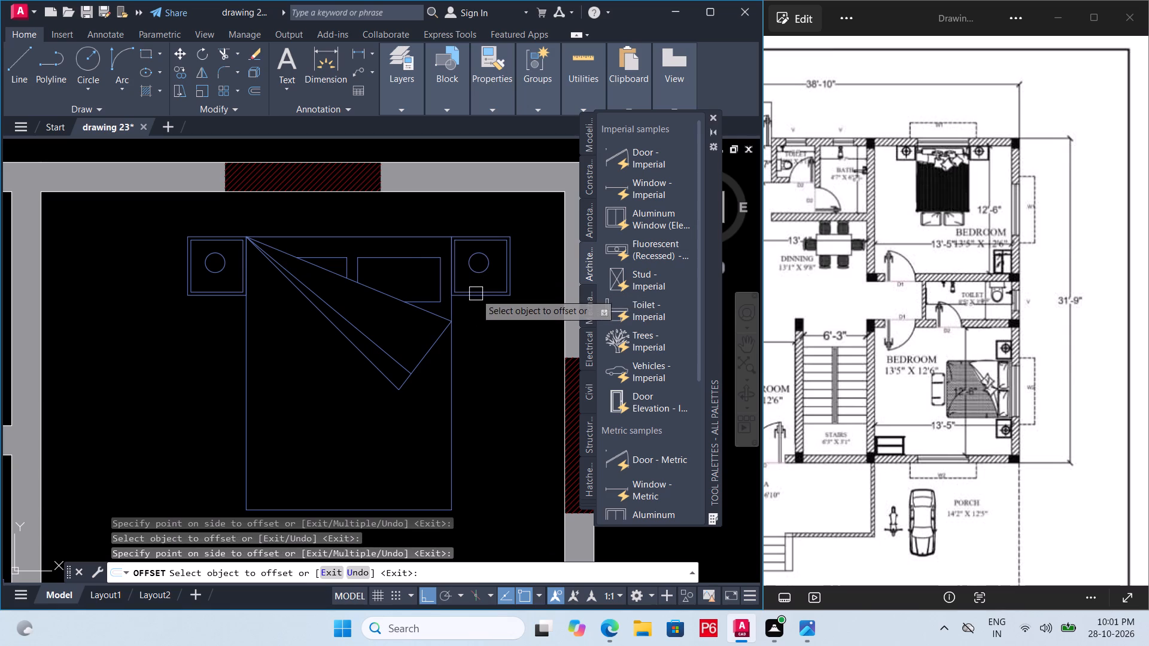
key(ctrl+s)
key(ctrl+s)
key(ctrl+s)
key(ctrl+s)
key(ctrl+s)
key(ctrl+s)
scroll(339, 289, down, 1)
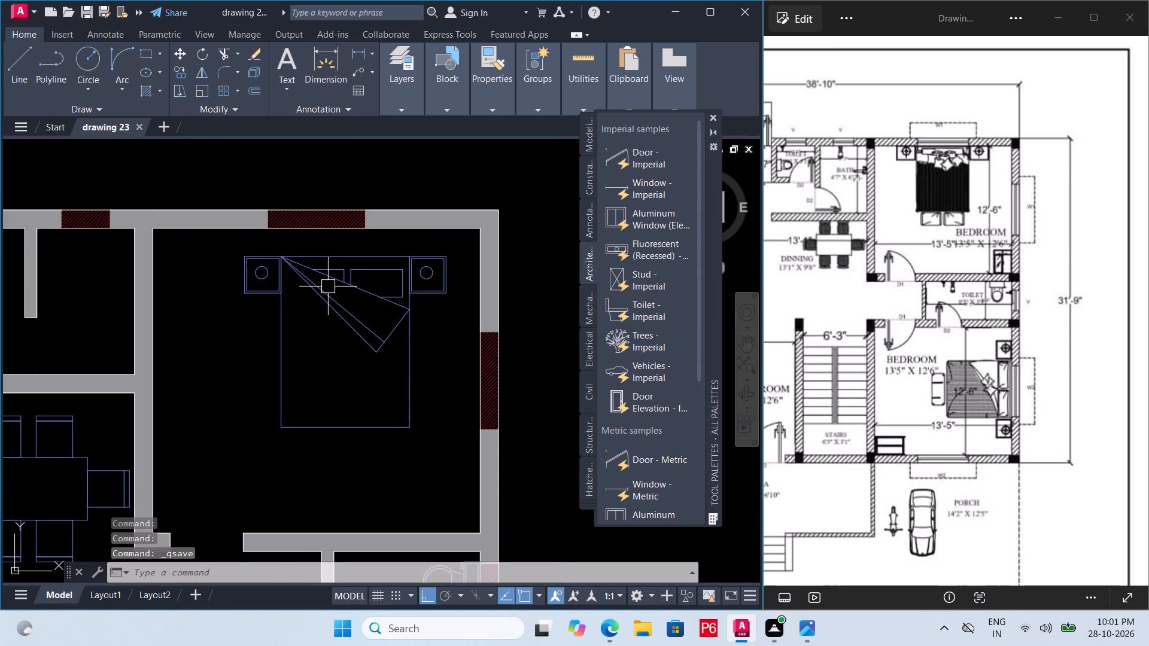
Offset the bed's outer rectangle 1" inward, and save the drawing.
middle_drag(423, 424, 366, 400)
click(302, 406)
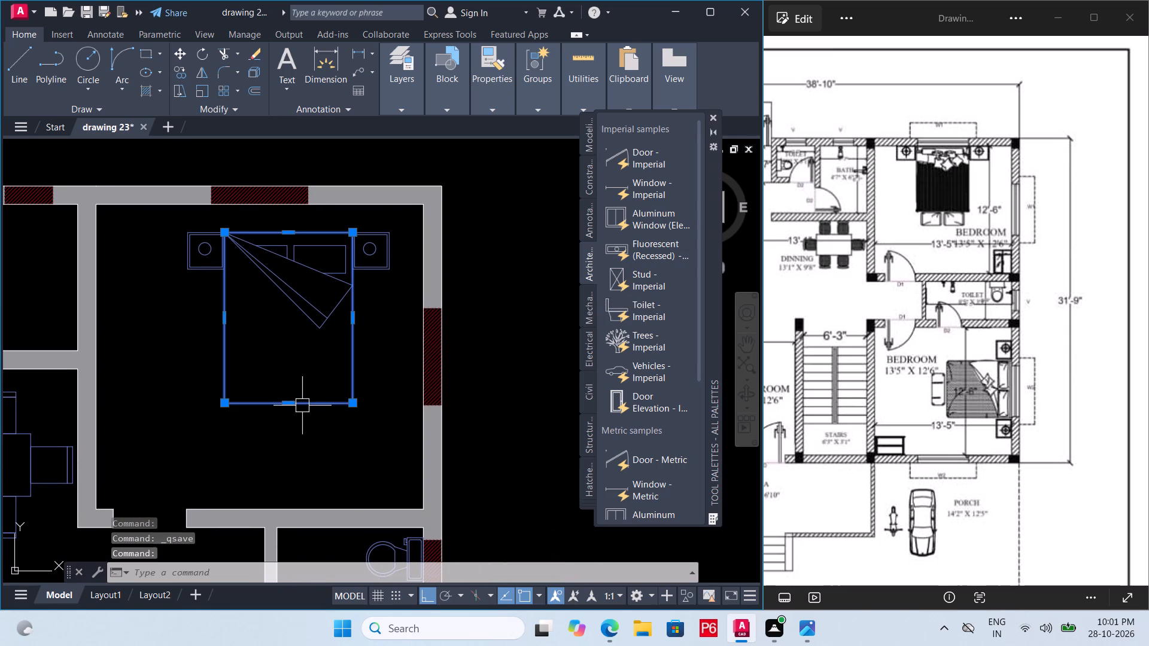
key(o)
key(Return)
text(21)
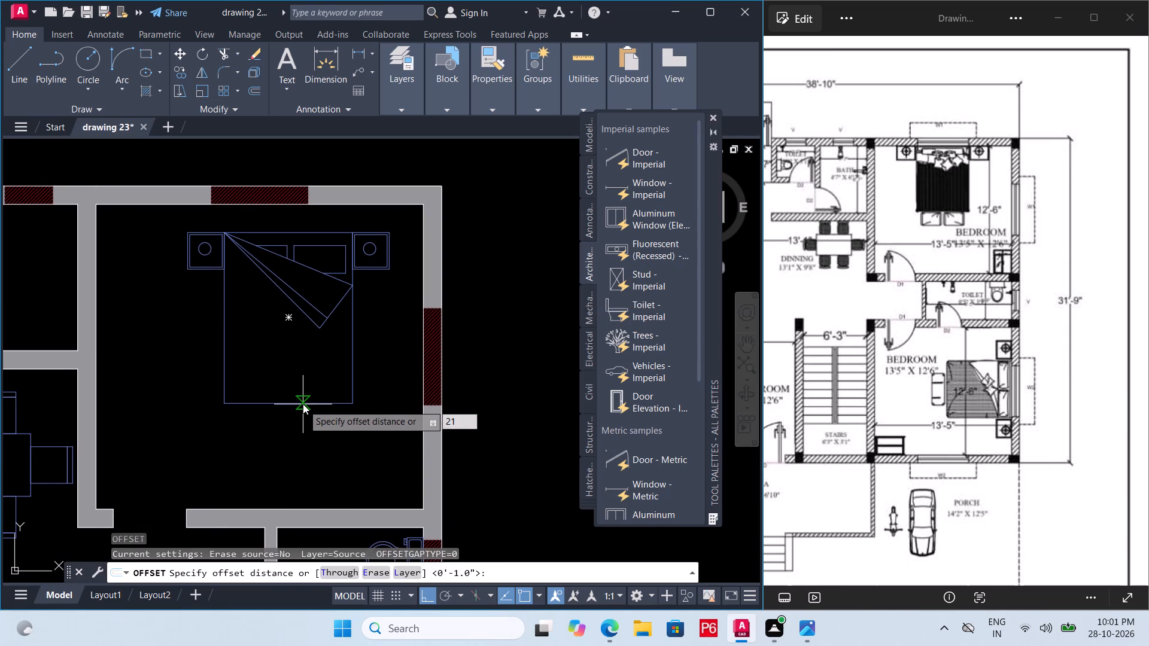
key(BackSpace)
key(BackSpace)
key(1)
key(shift+quotedbl)
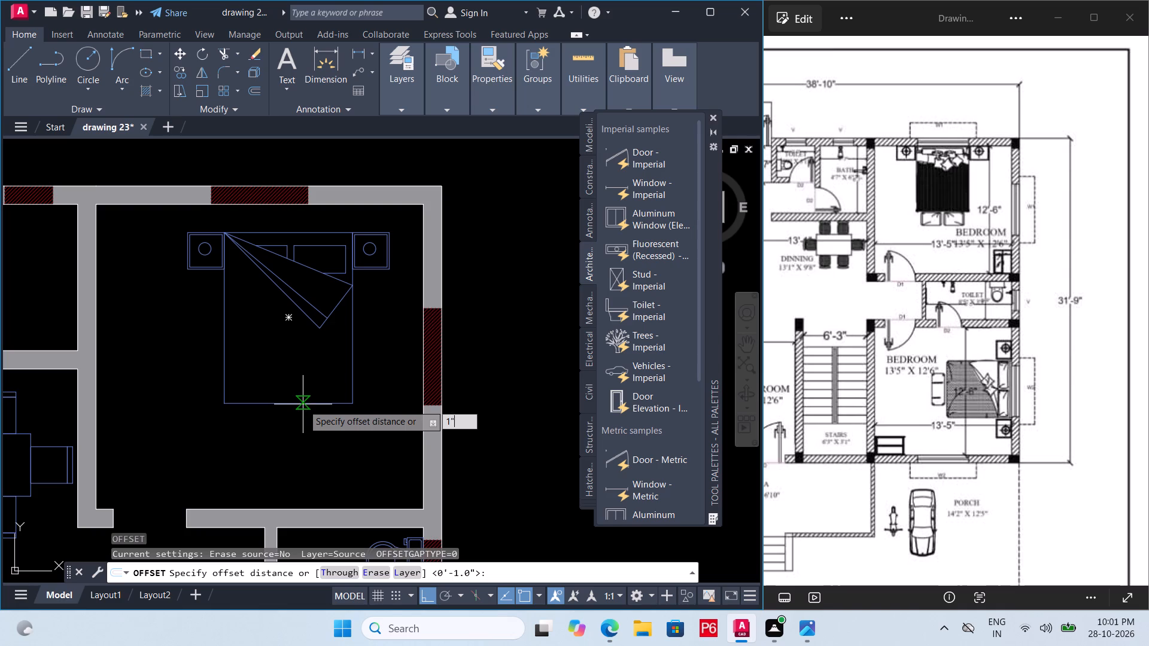
key(Return)
click(312, 395)
key(ctrl+s)
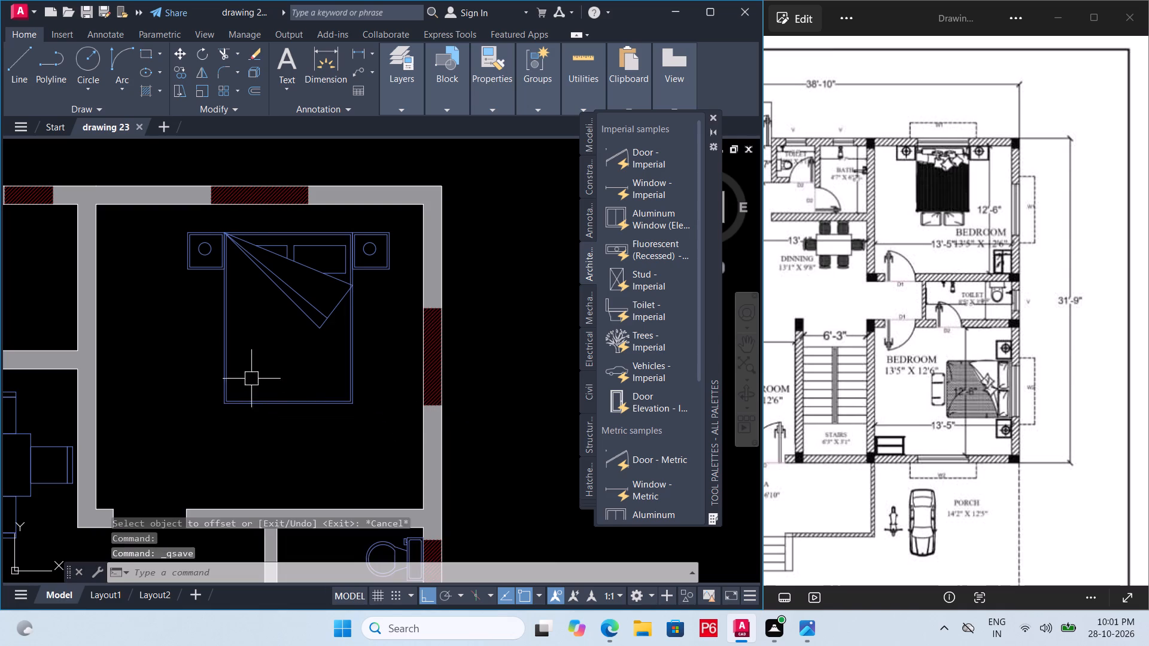
key(ctrl+s)
key(ctrl+s)
key(ctrl+s)
Trim the bed's inner offset outline along the head end and between the folded blanket's lines near the upper-left corner.
scroll(251, 239, up, 3)
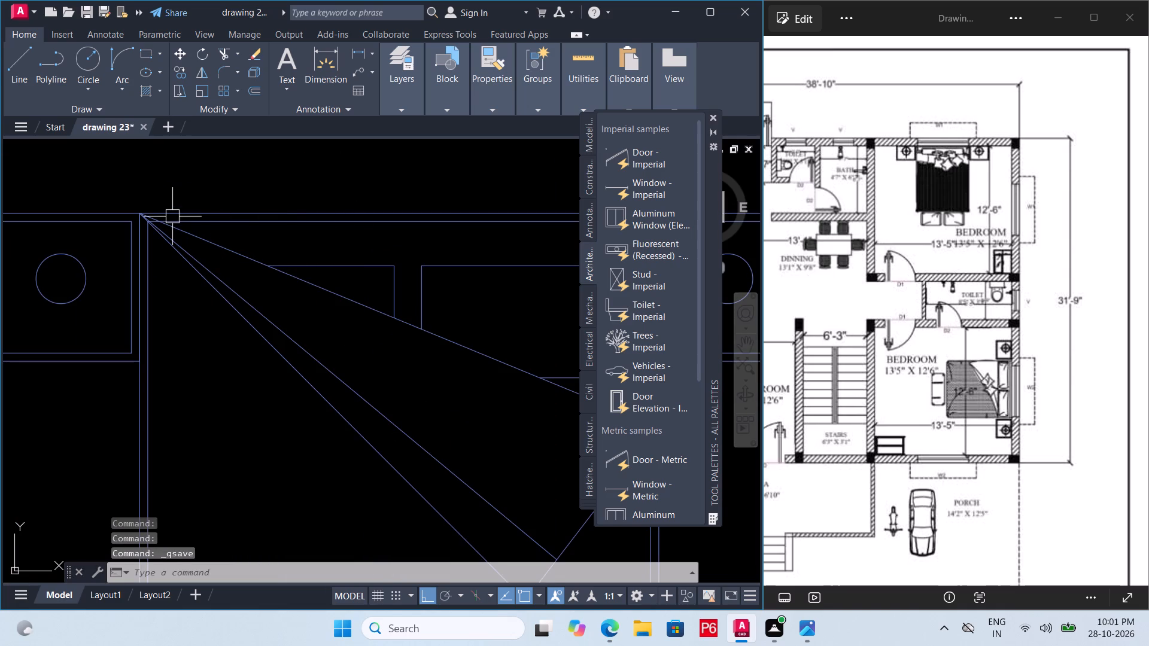
text(TR)
key(r)
key(BackSpace)
key(space)
key(space)
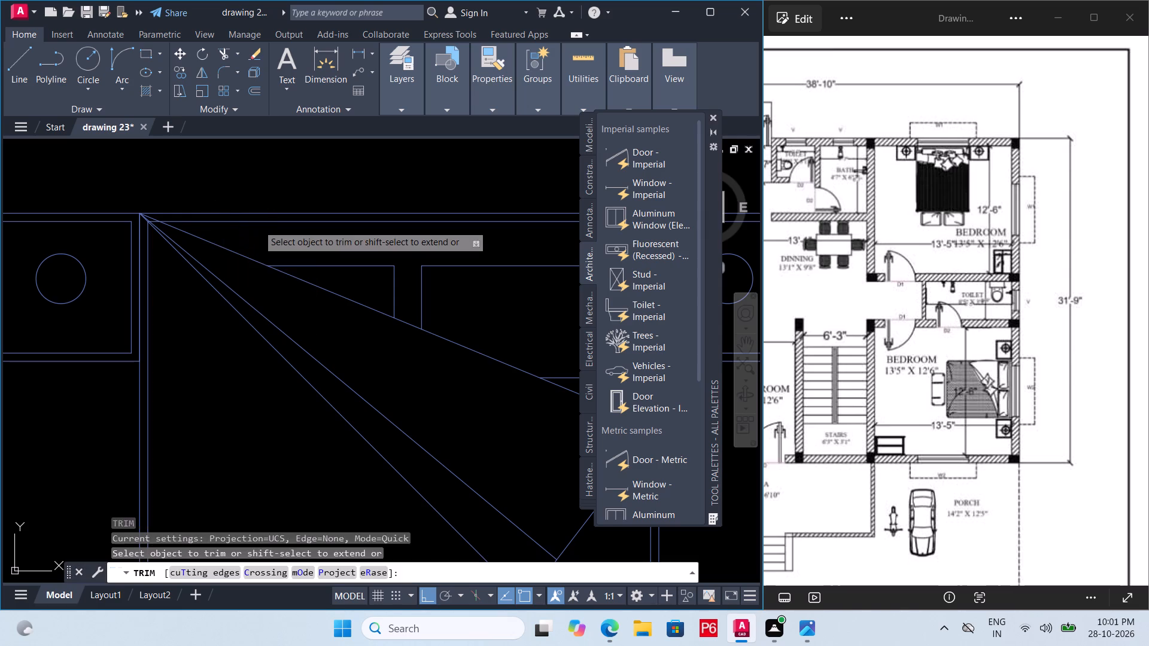
click(258, 225)
scroll(151, 220, up, 5)
click(148, 233)
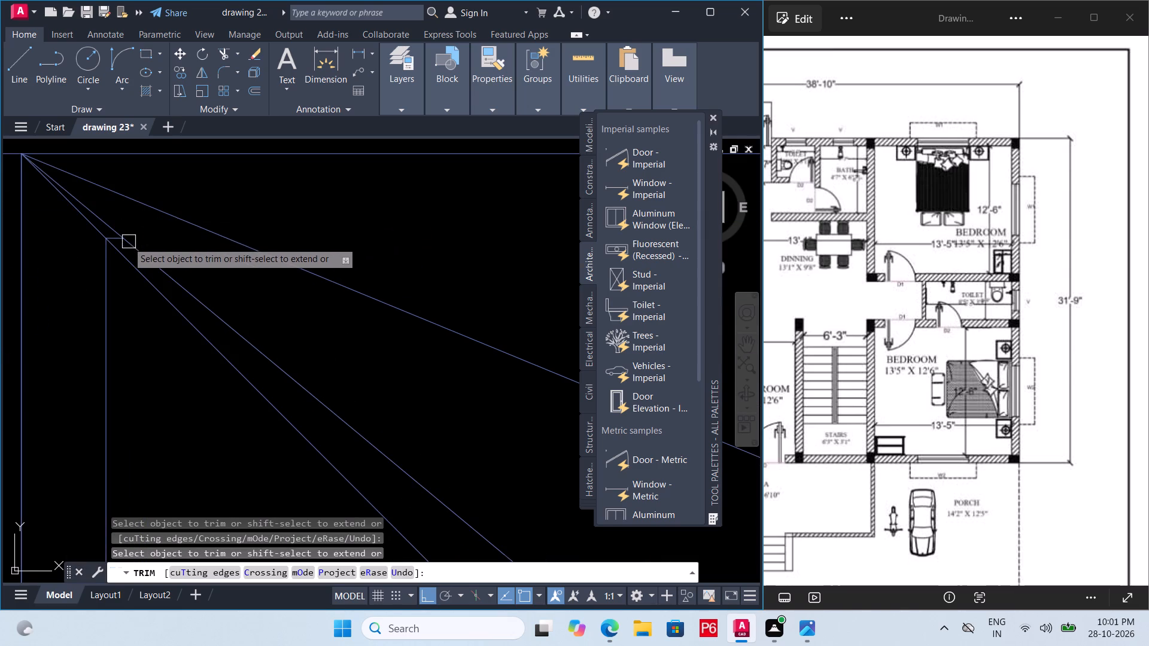
scroll(127, 242, up, 2)
click(98, 236)
scroll(91, 235, down, 11)
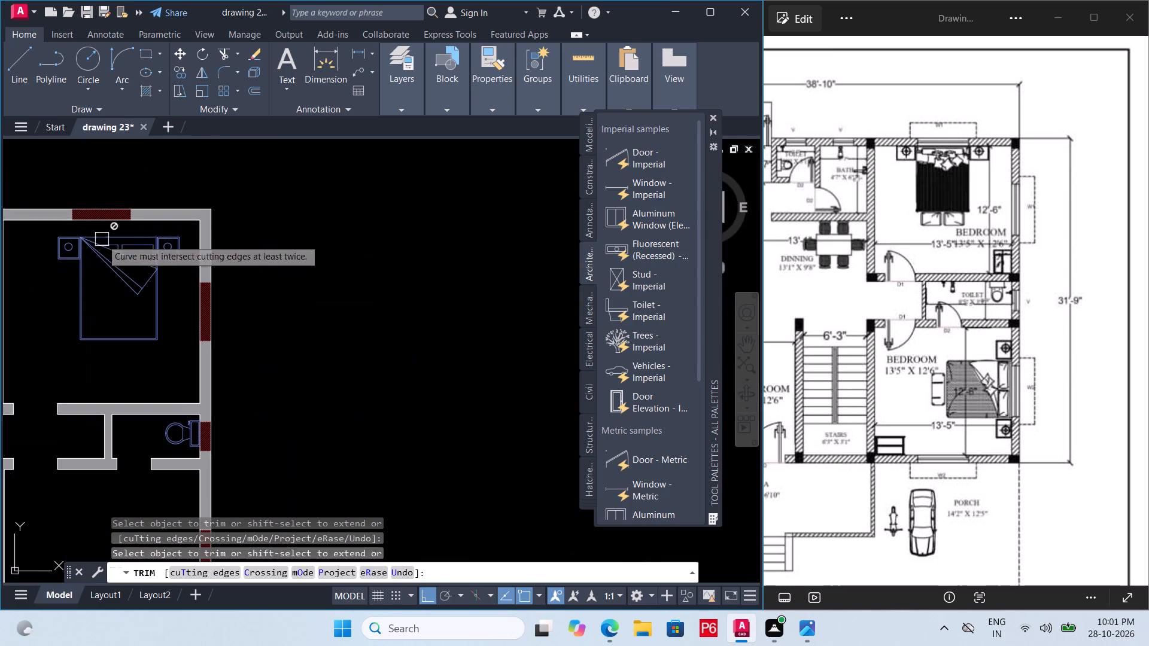
Trim the bed's inner offset outline on the right side down to the folded blanket's corner, and save the drawing.
scroll(122, 255, up, 3)
scroll(230, 216, up, 3)
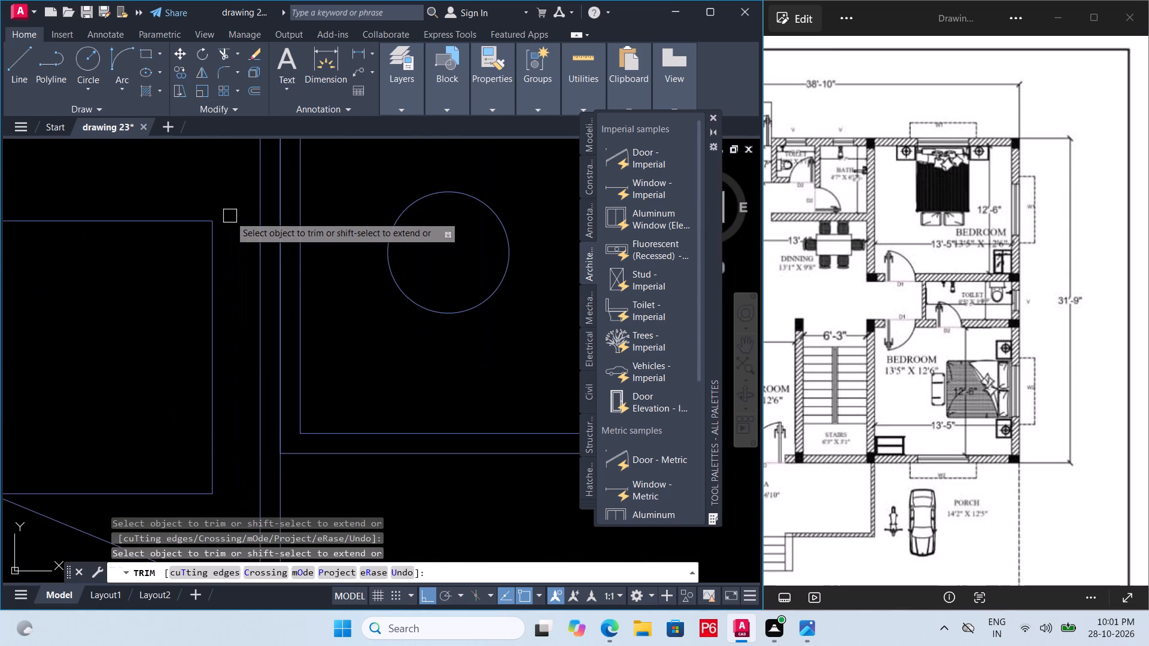
click(253, 218)
click(264, 215)
scroll(259, 203, down, 2)
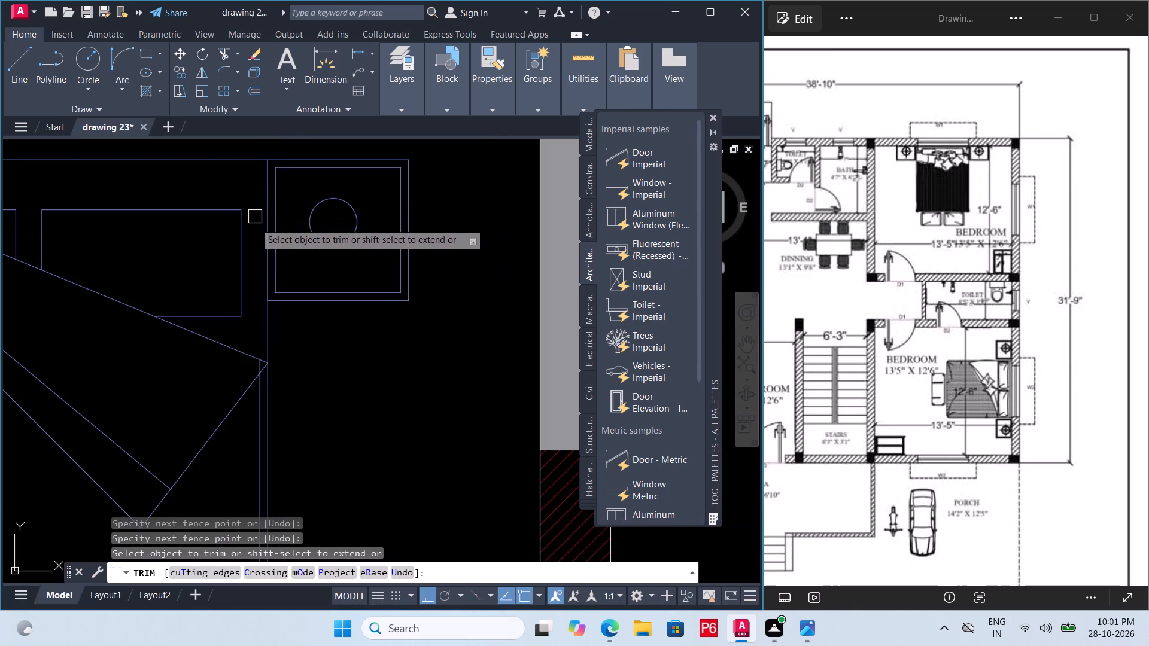
scroll(247, 362, up, 1)
click(263, 368)
scroll(297, 313, down, 4)
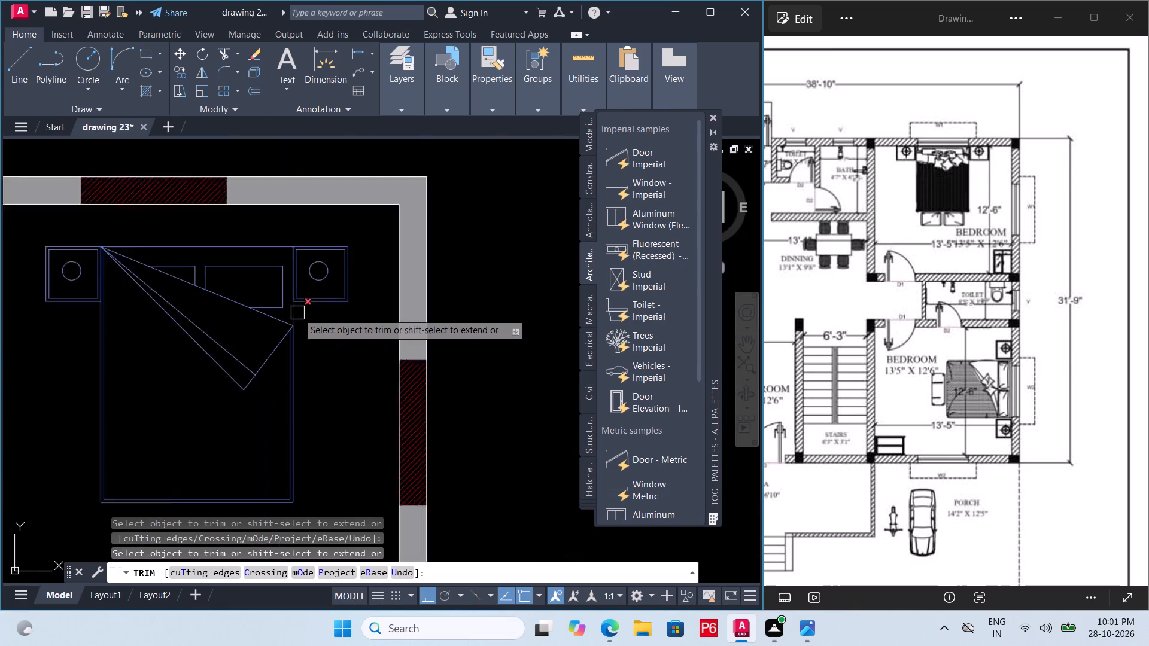
key(ctrl+s)
key(ctrl+s)
key(ctrl+s)
key(ctrl+s)
key(ctrl+s)
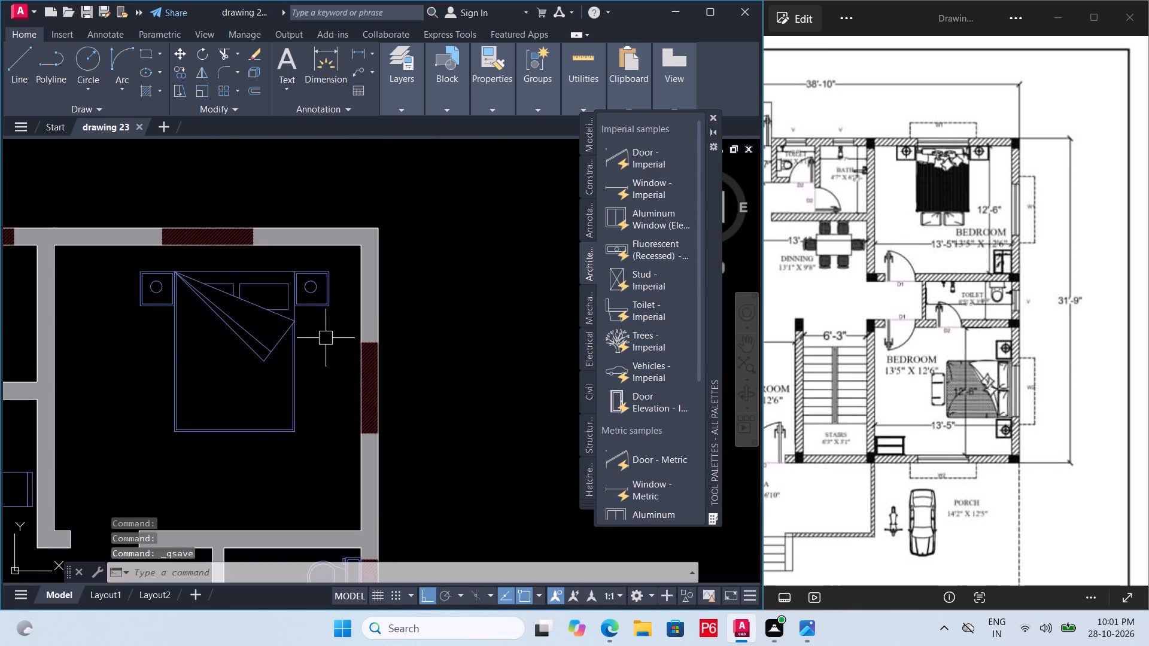
scroll(329, 336, down, 1)
key(space)
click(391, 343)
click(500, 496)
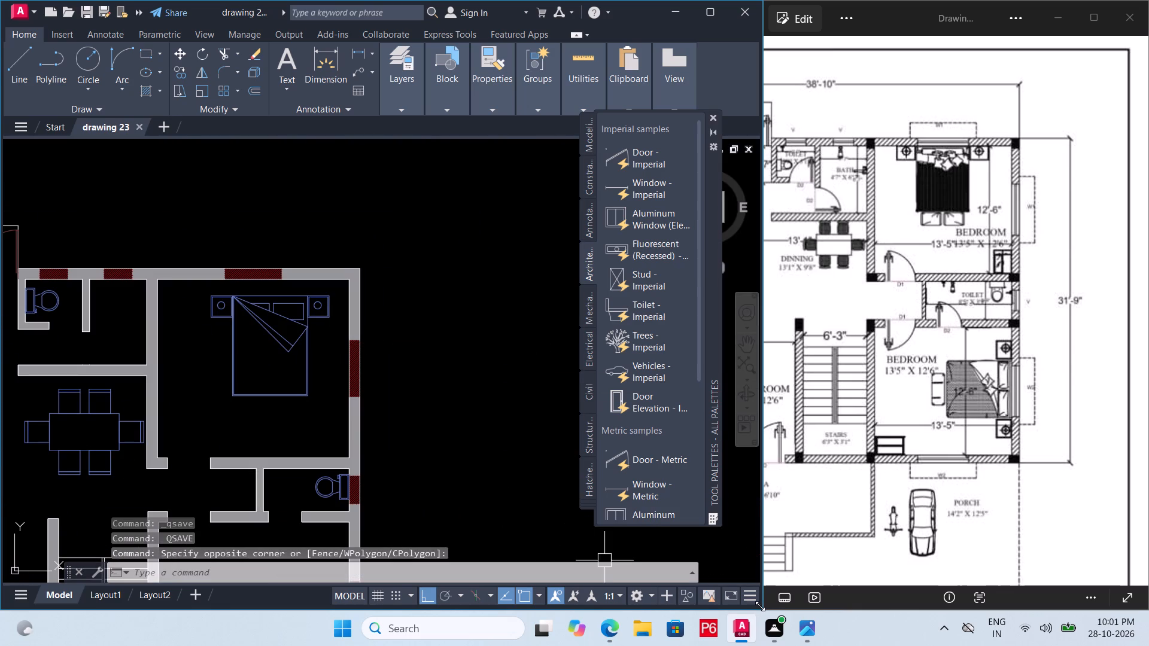
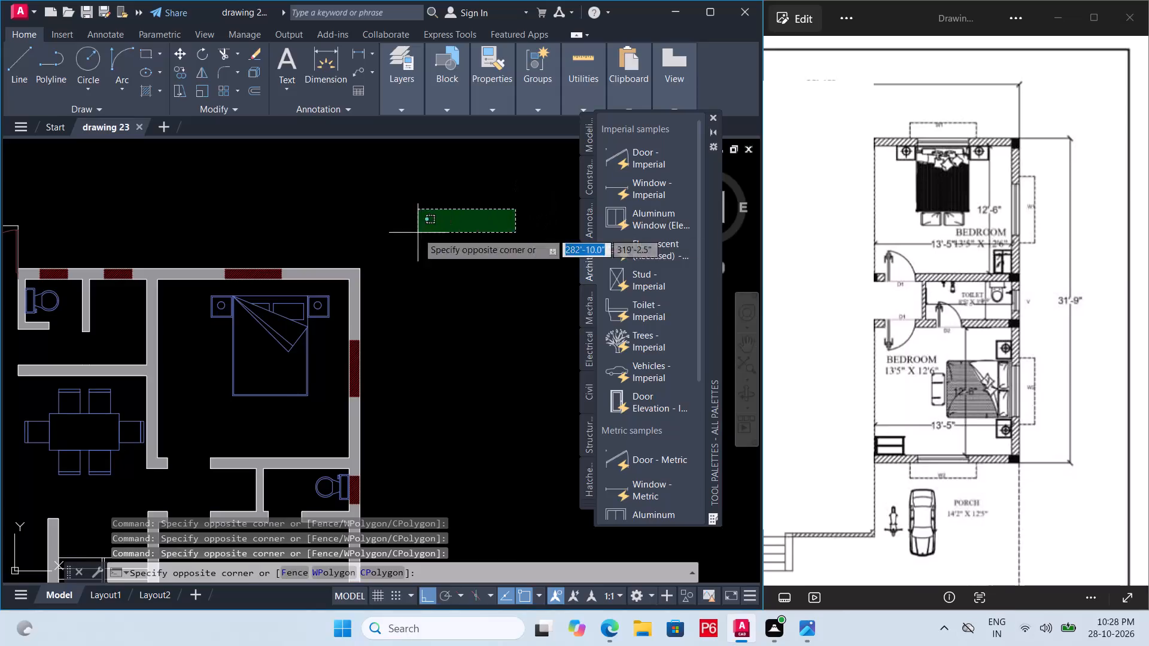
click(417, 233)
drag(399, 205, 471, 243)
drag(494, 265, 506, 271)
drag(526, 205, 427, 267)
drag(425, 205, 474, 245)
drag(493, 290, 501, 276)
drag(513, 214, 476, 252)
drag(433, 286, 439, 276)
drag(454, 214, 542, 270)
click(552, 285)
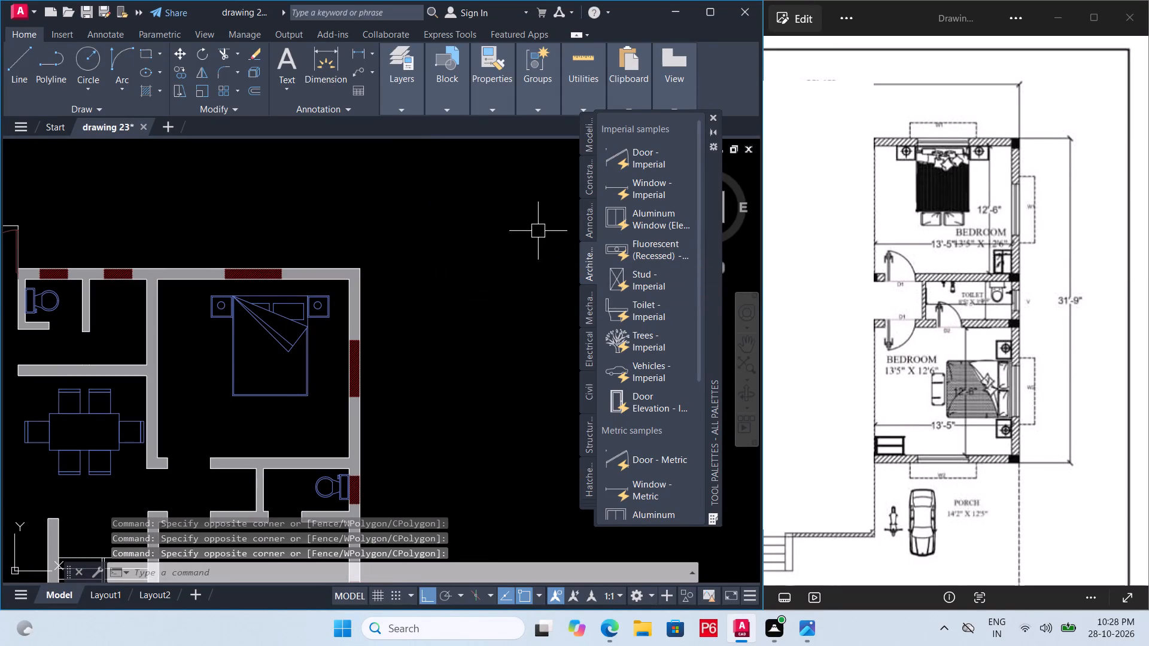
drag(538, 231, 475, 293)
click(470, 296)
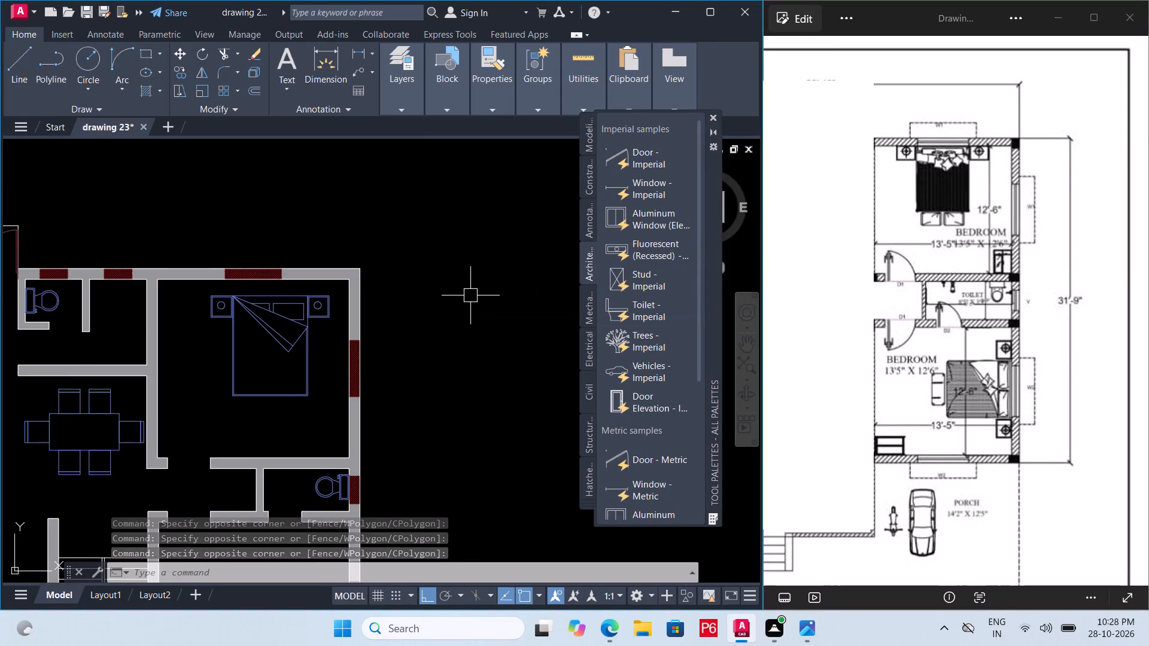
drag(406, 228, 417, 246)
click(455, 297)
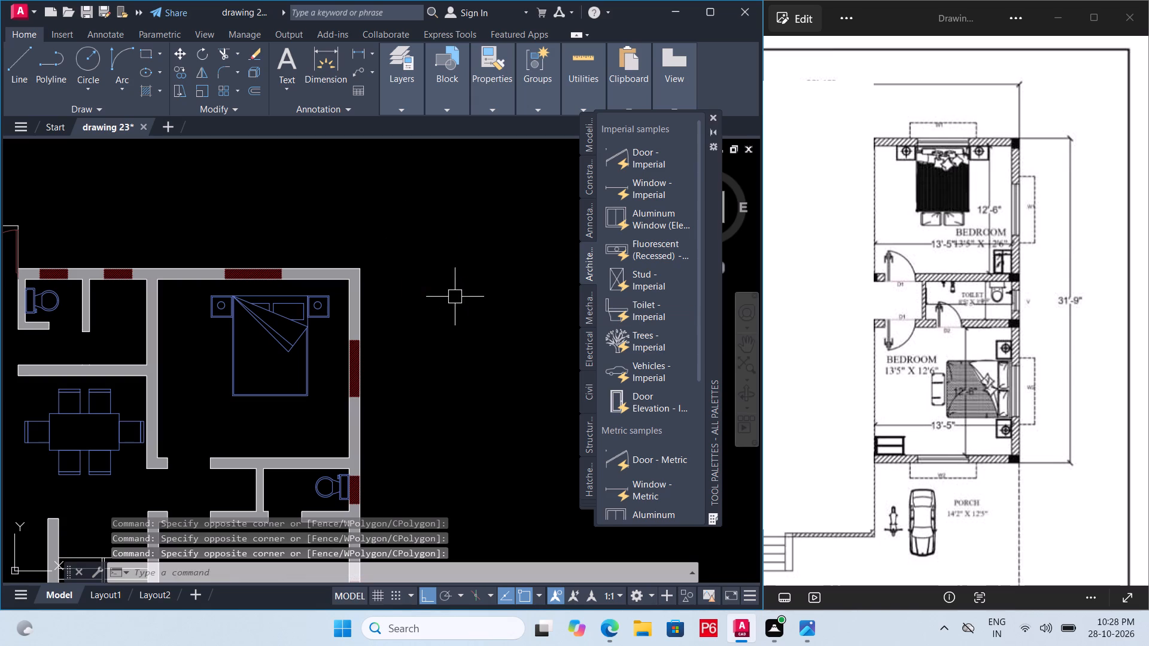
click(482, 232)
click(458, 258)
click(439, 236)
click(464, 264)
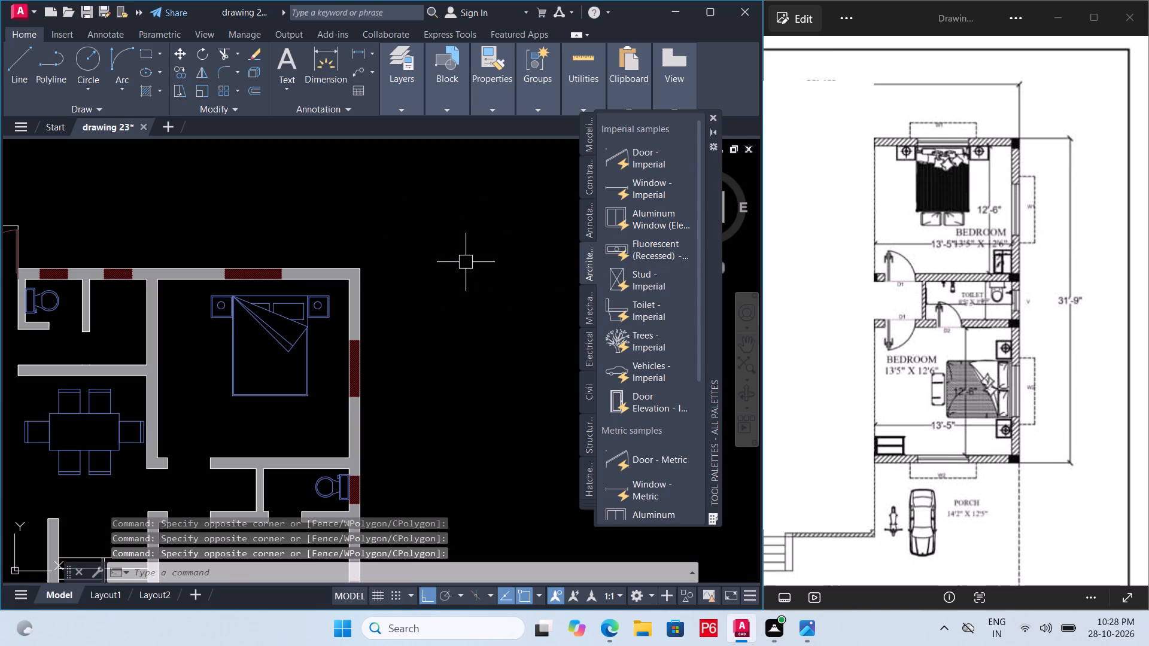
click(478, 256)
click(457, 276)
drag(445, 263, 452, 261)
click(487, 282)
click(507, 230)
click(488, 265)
Save the drawing.
key(ctrl+s)
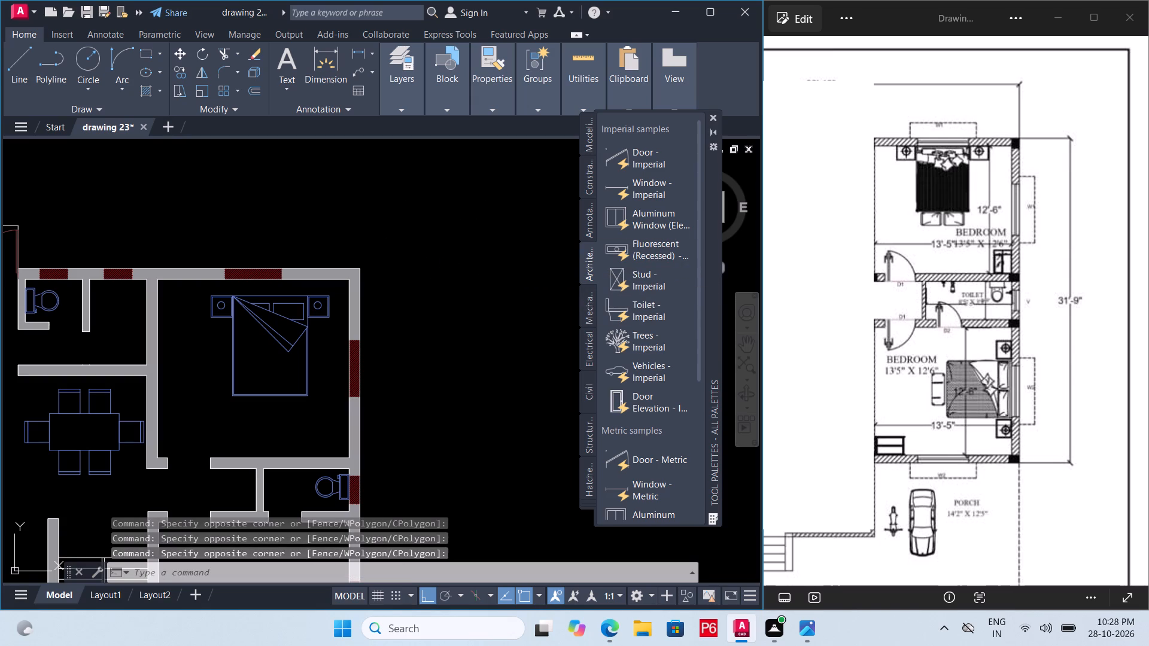
key(ctrl+s)
key(ctrl+s)
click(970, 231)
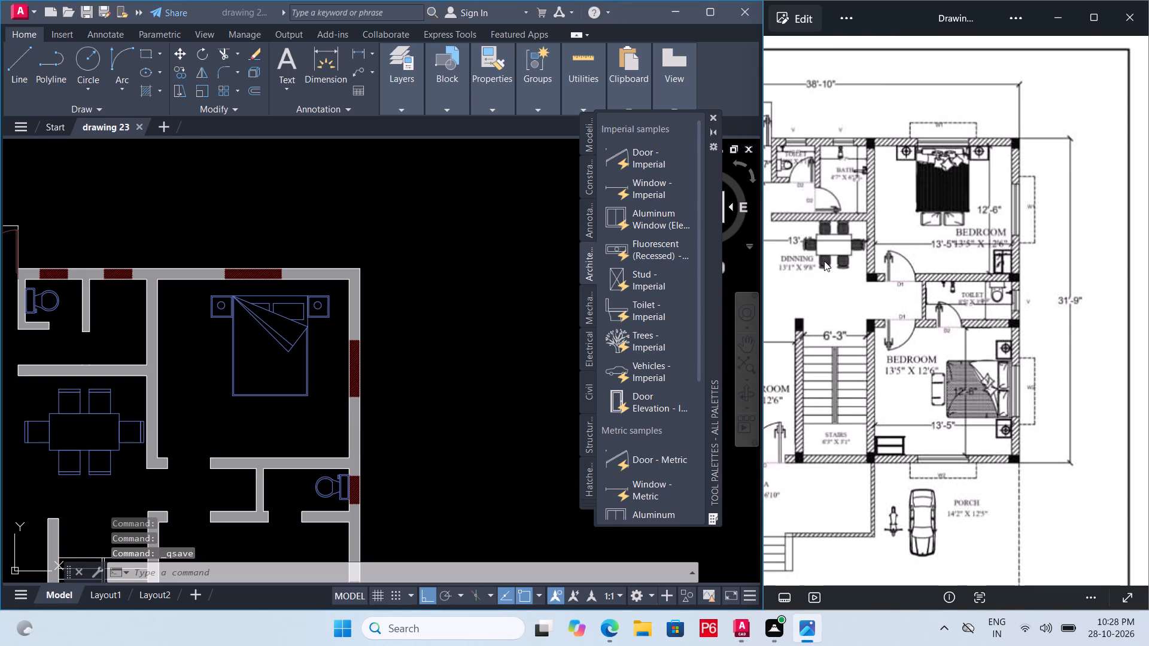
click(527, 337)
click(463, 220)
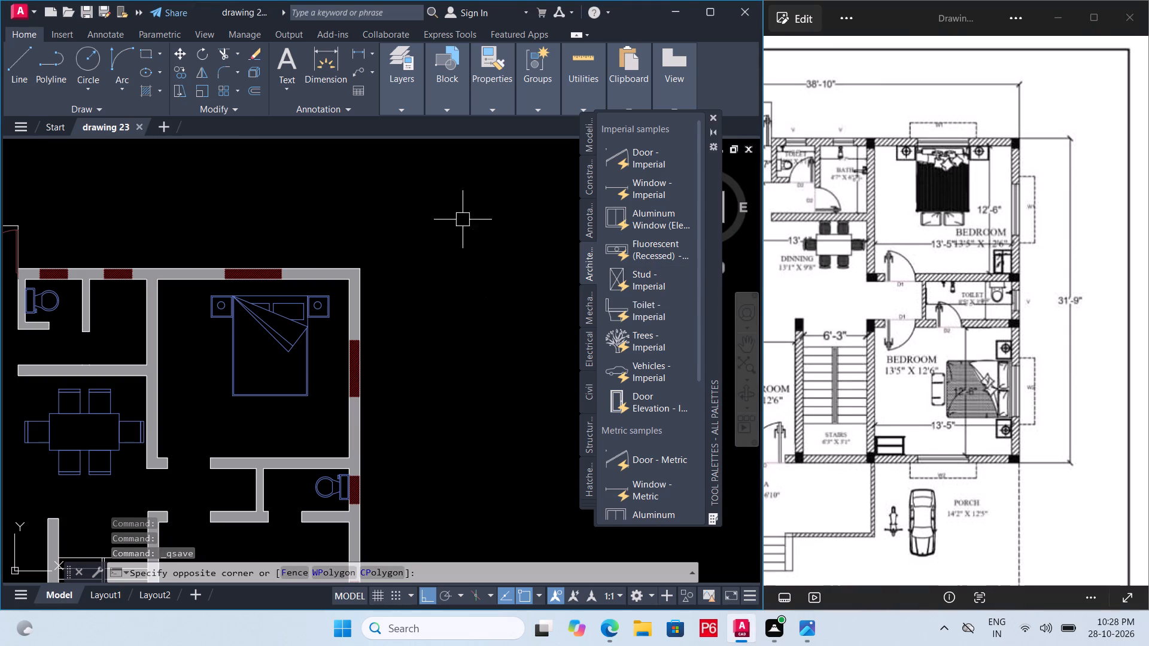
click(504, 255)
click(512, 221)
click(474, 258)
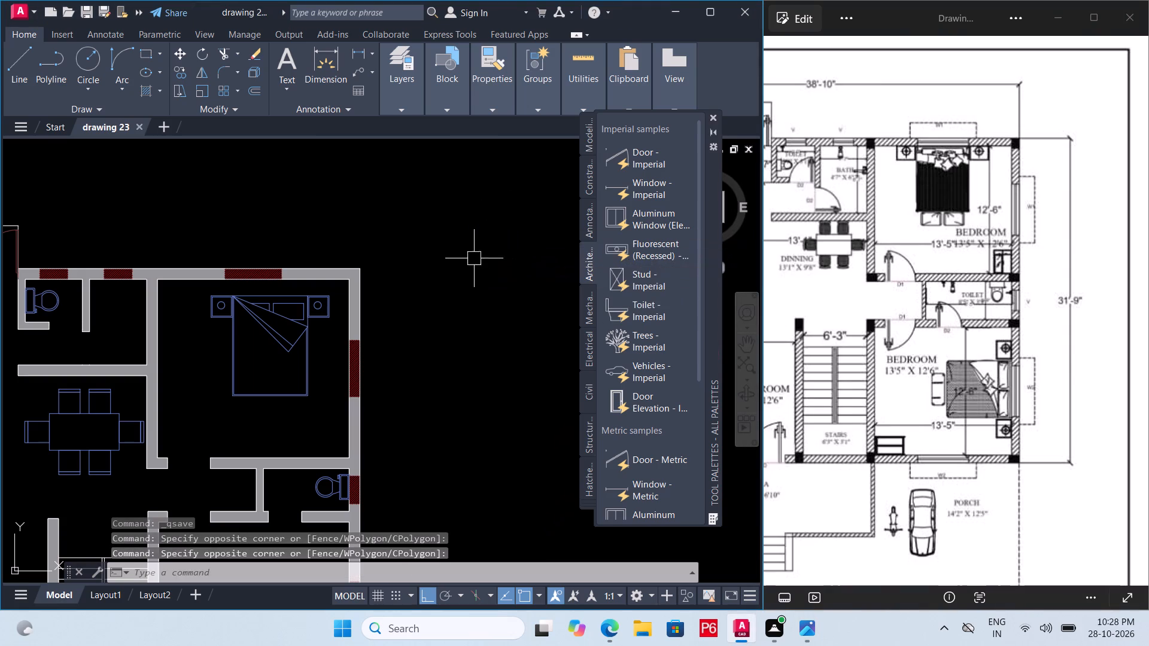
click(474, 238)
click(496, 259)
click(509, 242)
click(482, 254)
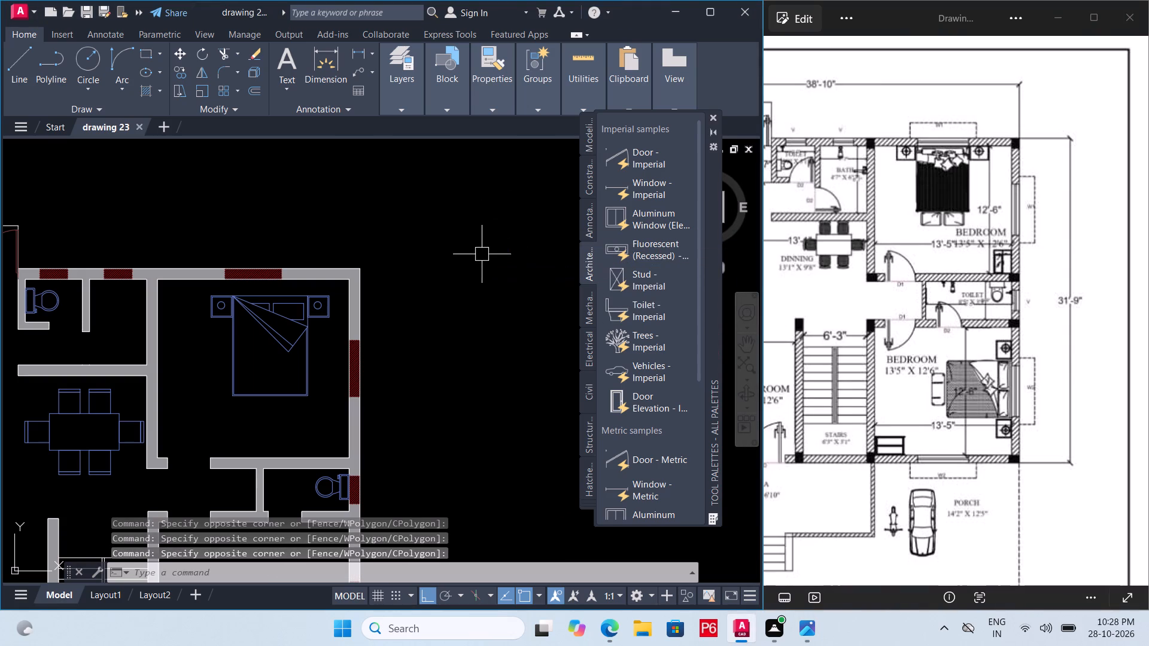
Convert the upper-right bedroom's bed and both bedside tables into one block named BED, and save the drawing.
scroll(270, 338, up, 2)
click(281, 328)
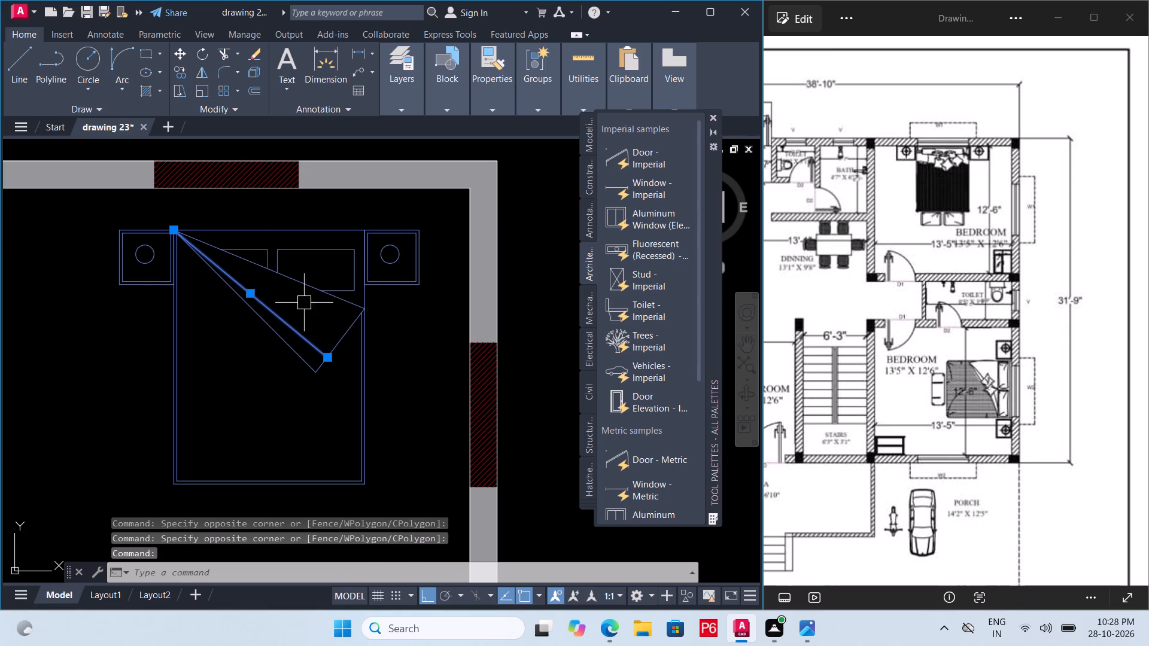
click(84, 217)
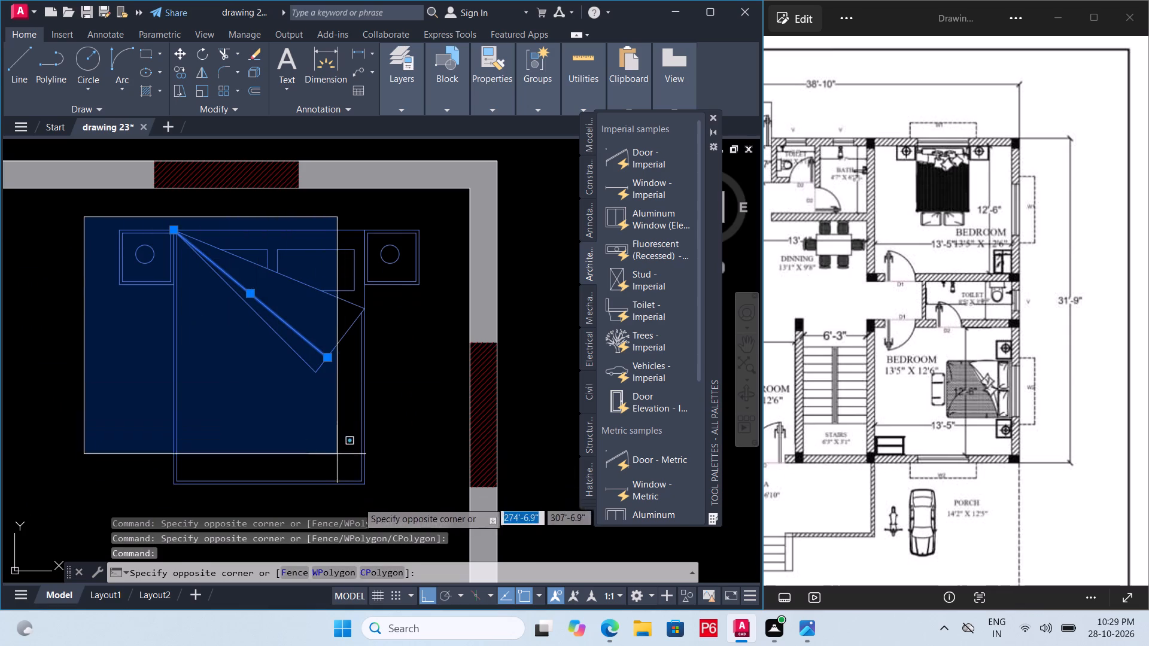
click(427, 506)
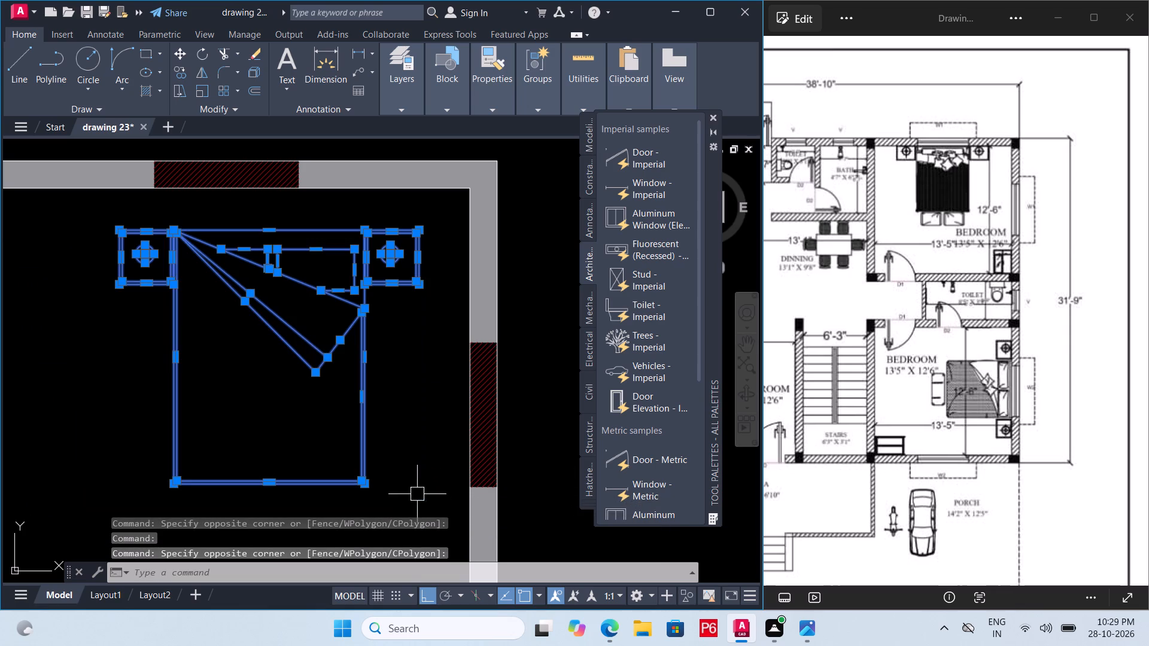
right_click(355, 400)
click(335, 390)
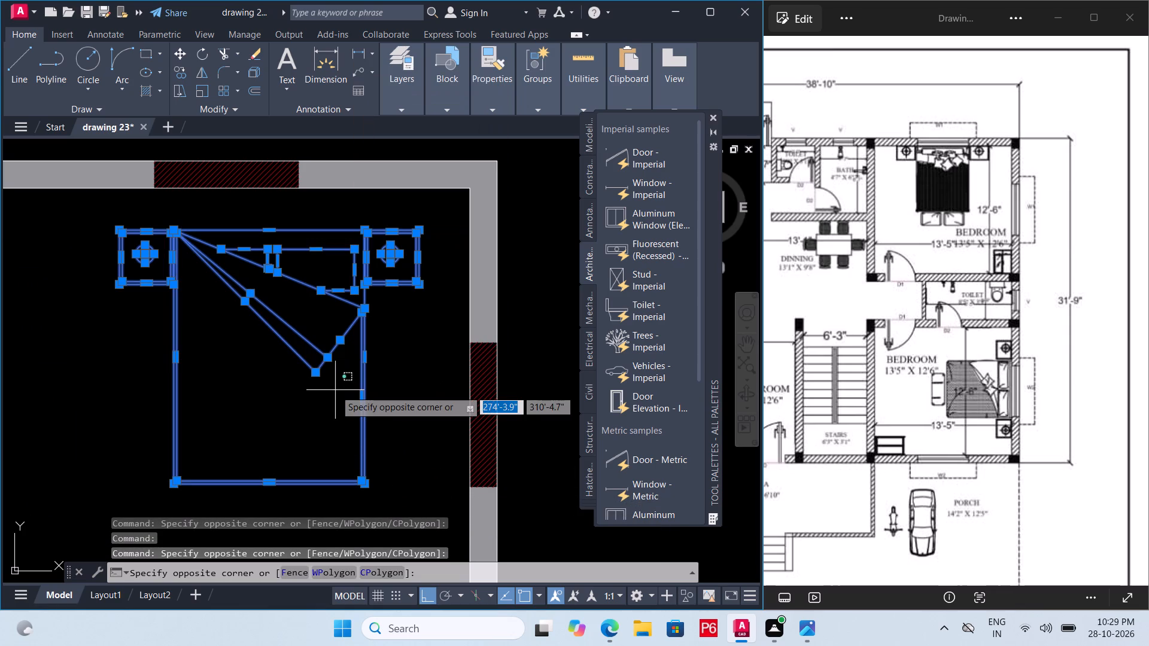
key(b)
key(Escape)
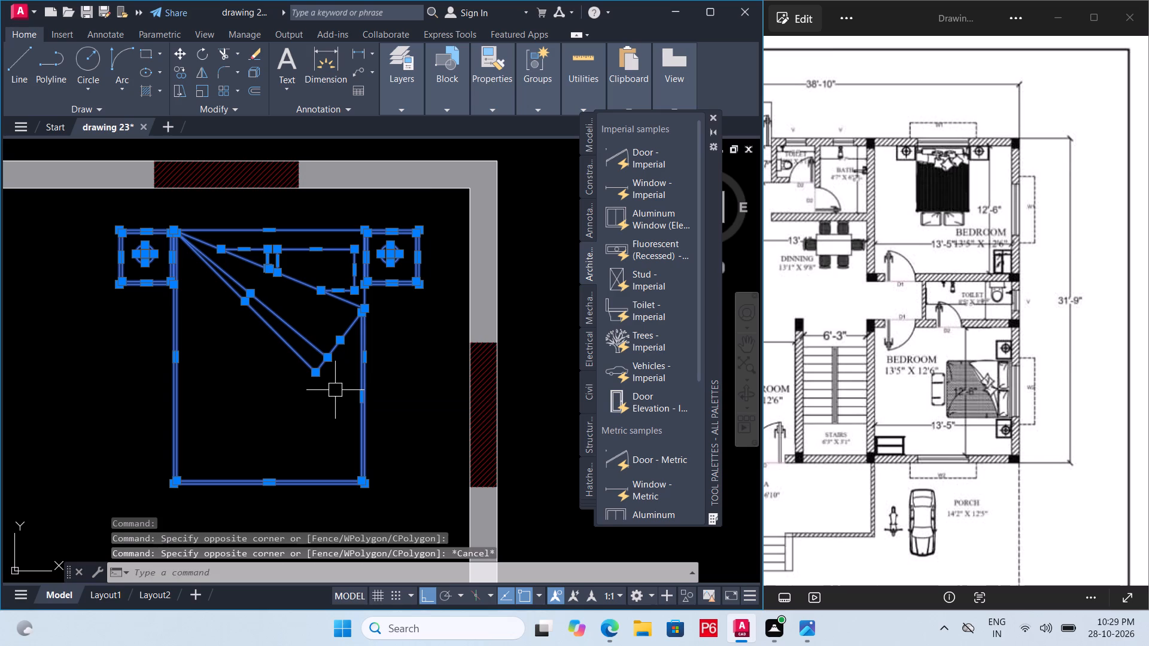
text(B)
key(space)
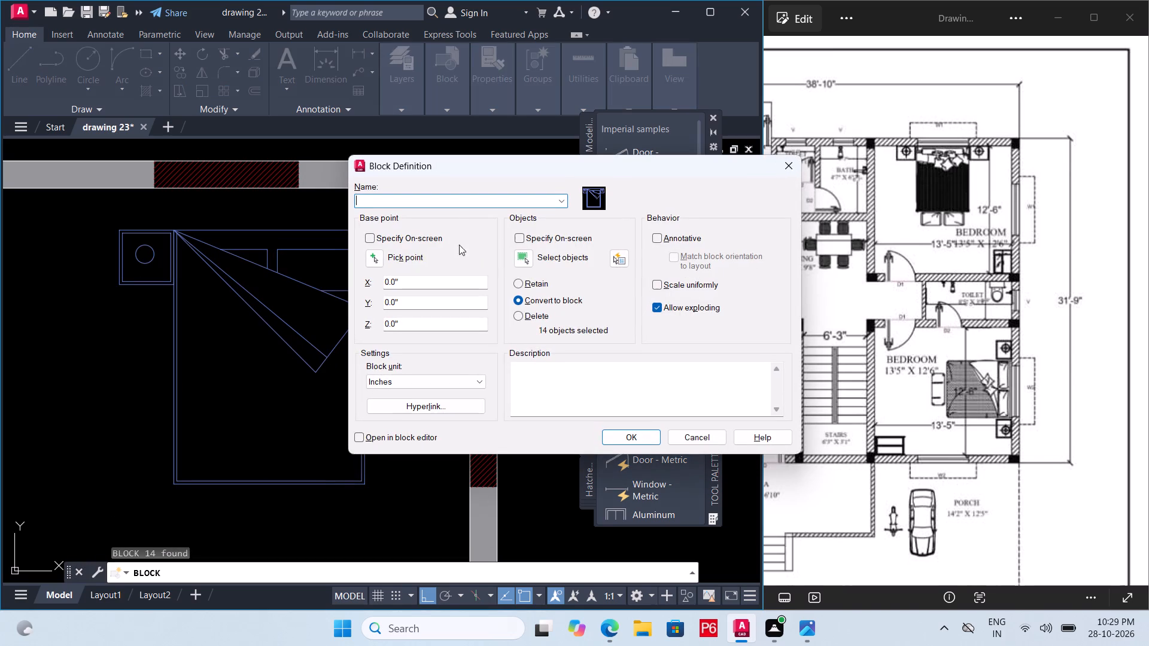
text(BED)
click(628, 437)
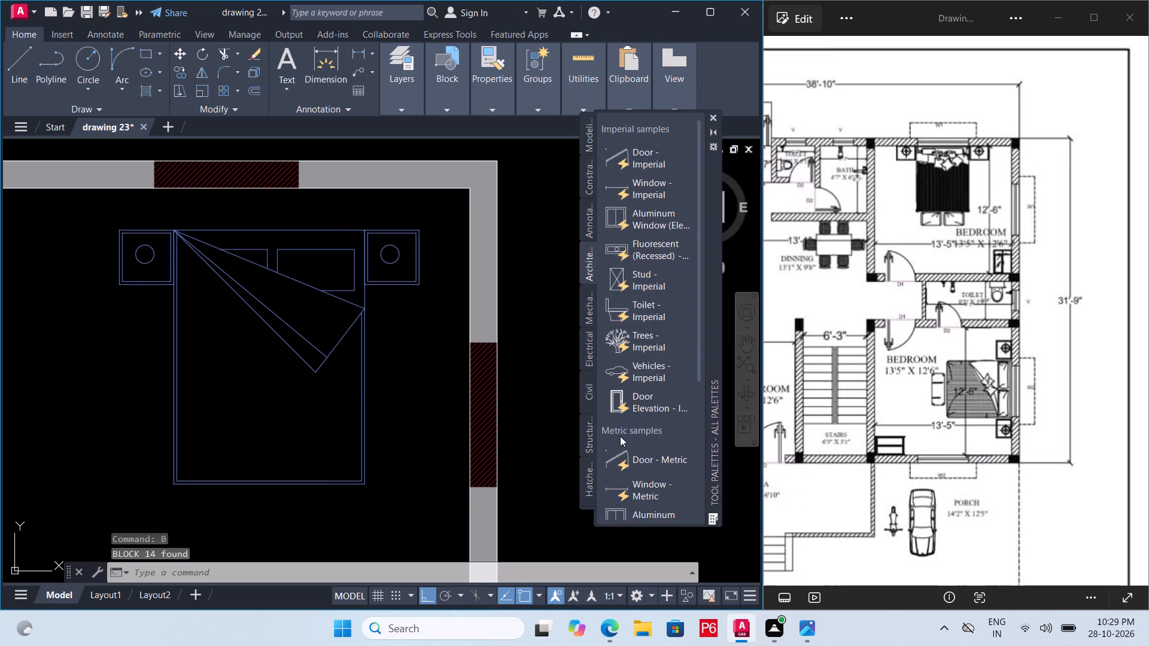
key(ctrl+s)
key(ctrl+s)
key(ctrl+s)
key(ctrl+s)
key(ctrl+s)
key(space)
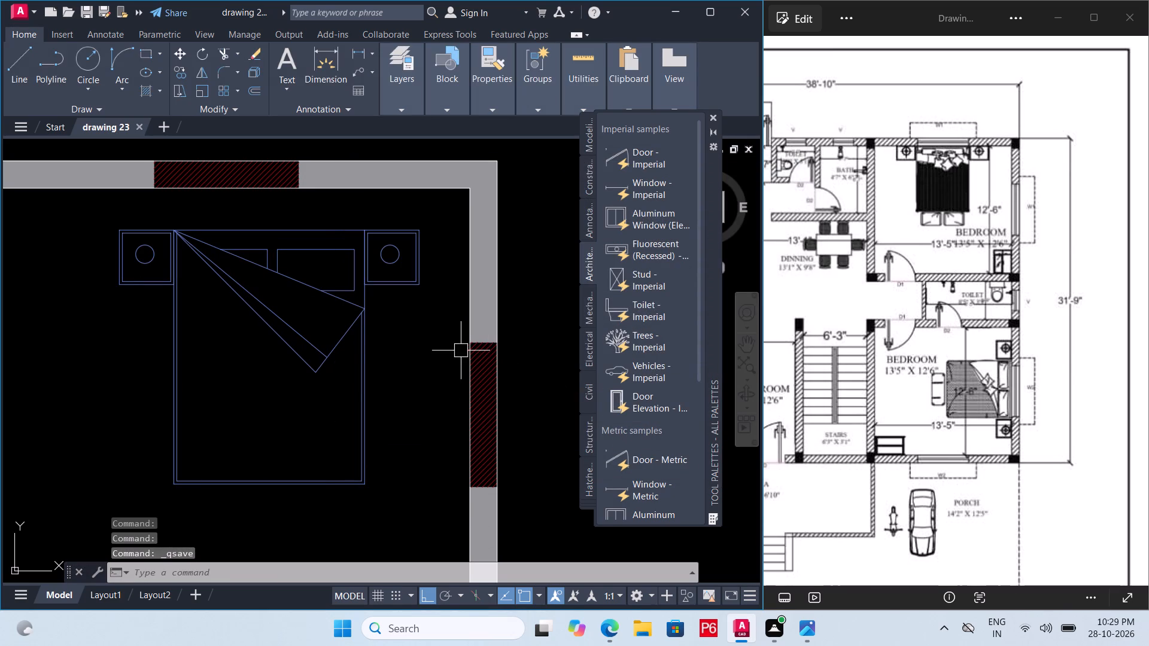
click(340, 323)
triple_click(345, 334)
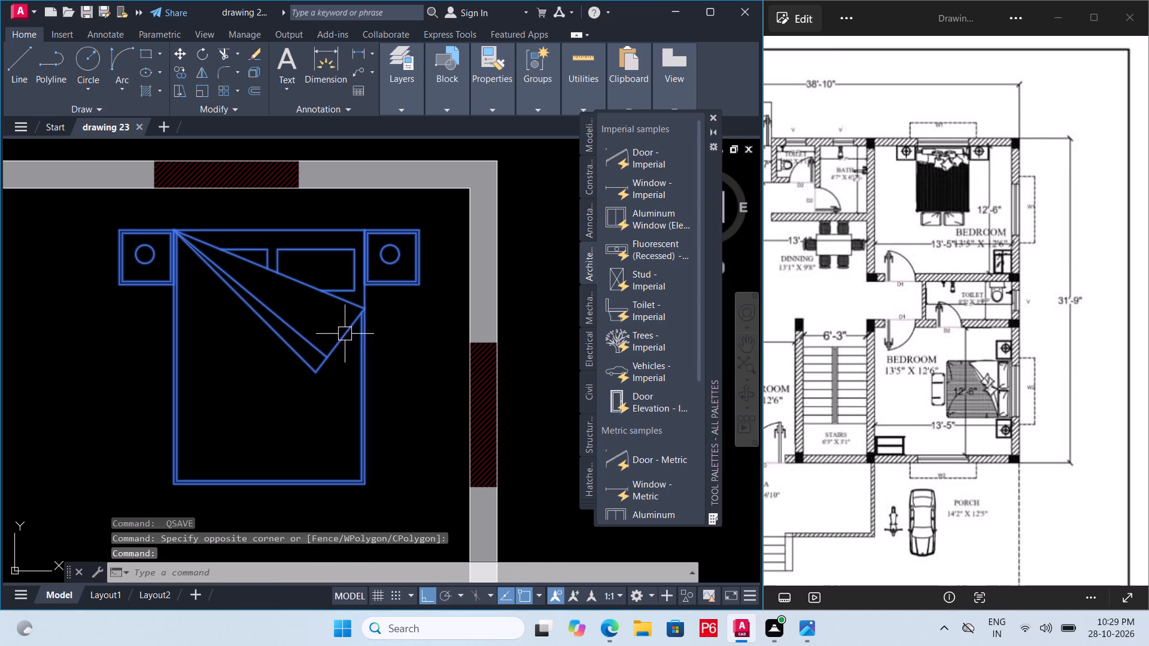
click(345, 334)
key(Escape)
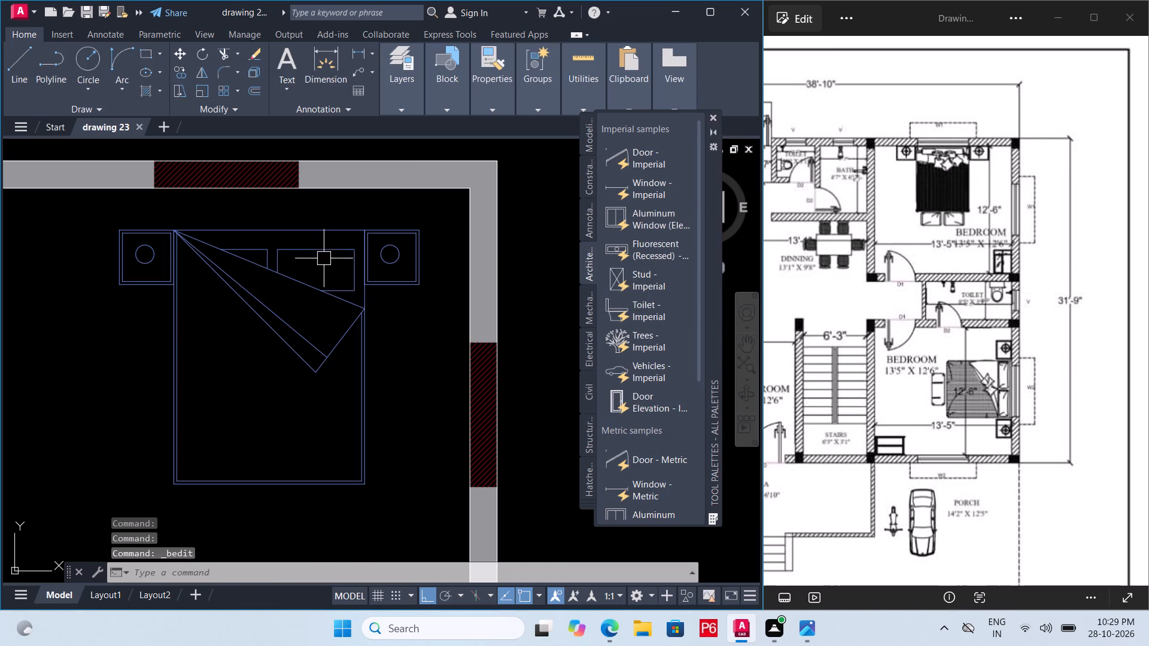
With Ortho off, move the bed block diagonally about 1'-5" up and left, with its head just below the window wall, and save the drawing.
click(302, 263)
click(259, 267)
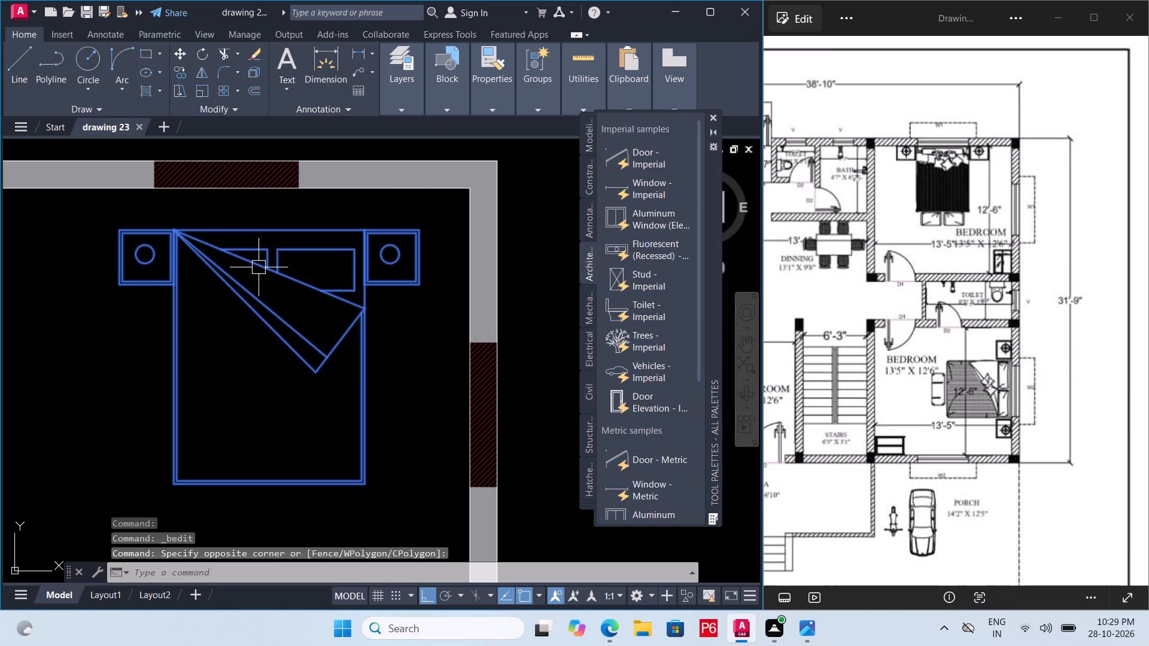
key(m)
key(space)
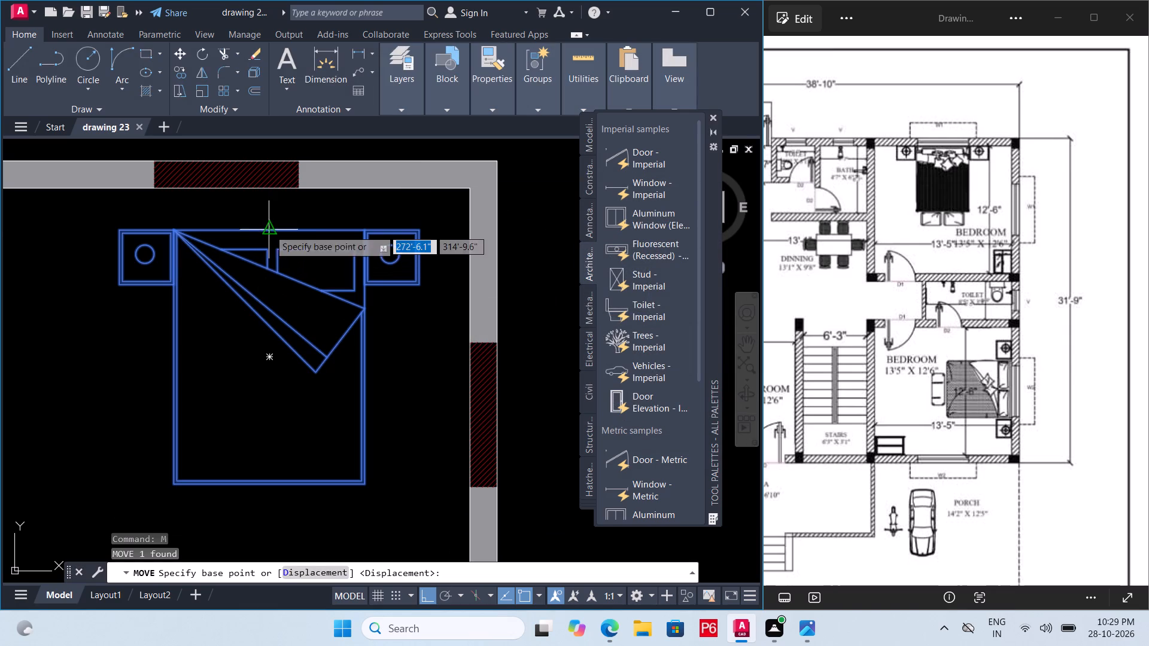
click(276, 228)
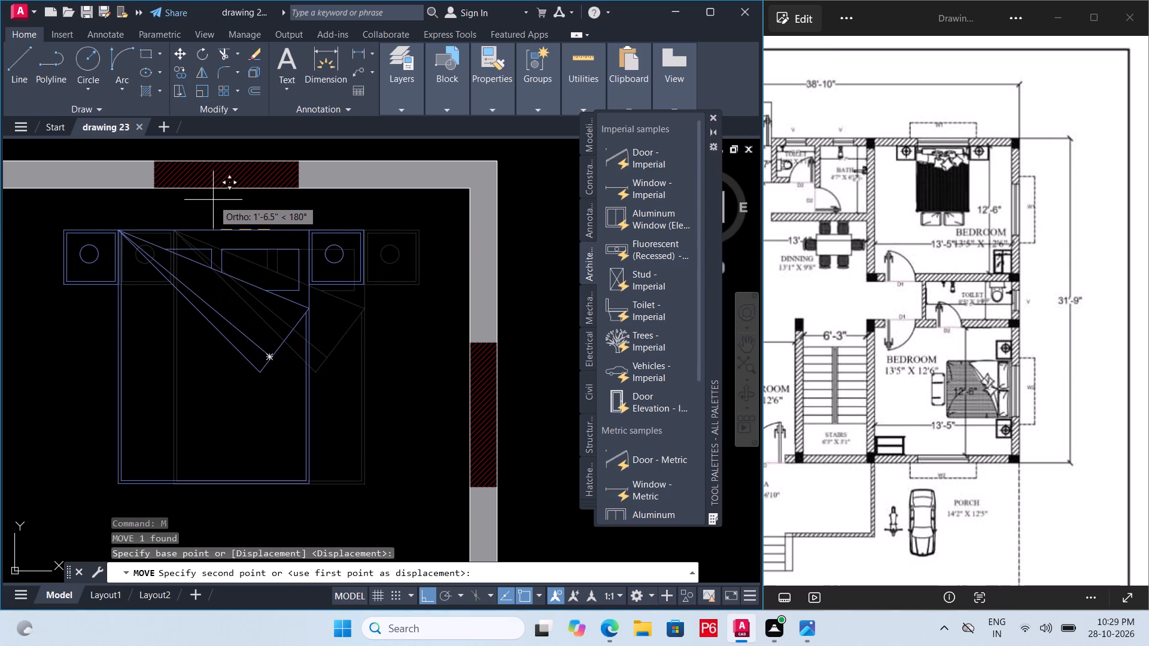
key(F8)
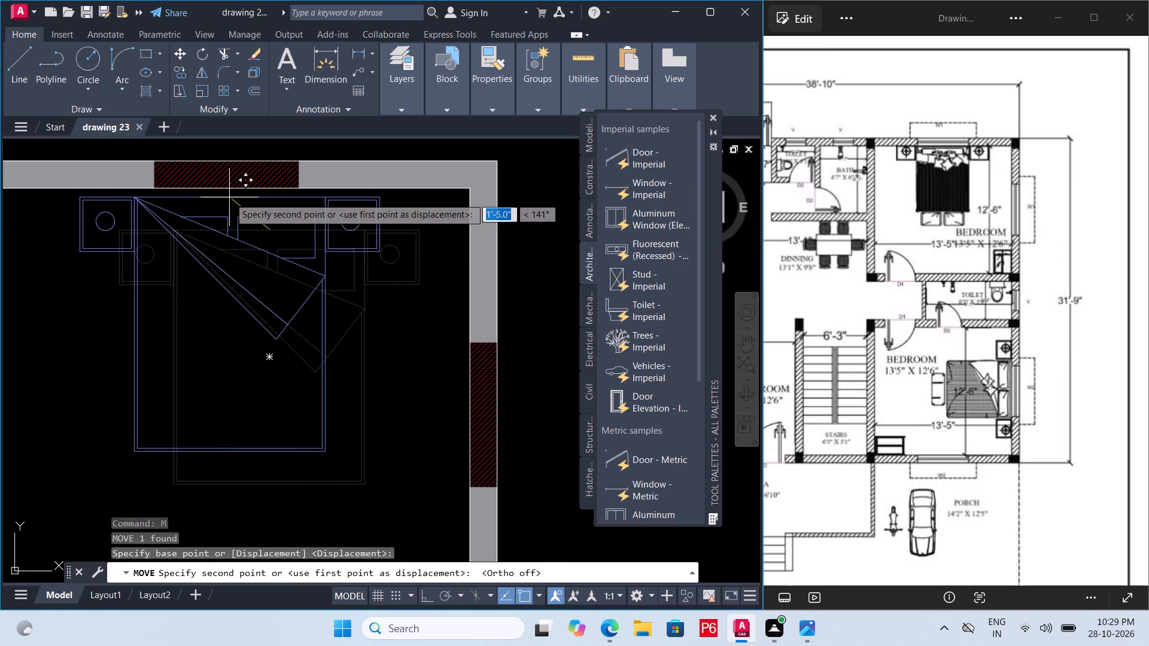
click(229, 197)
scroll(273, 215, down, 2)
key(ctrl+s)
key(ctrl+s)
key(ctrl+s)
key(ctrl+s)
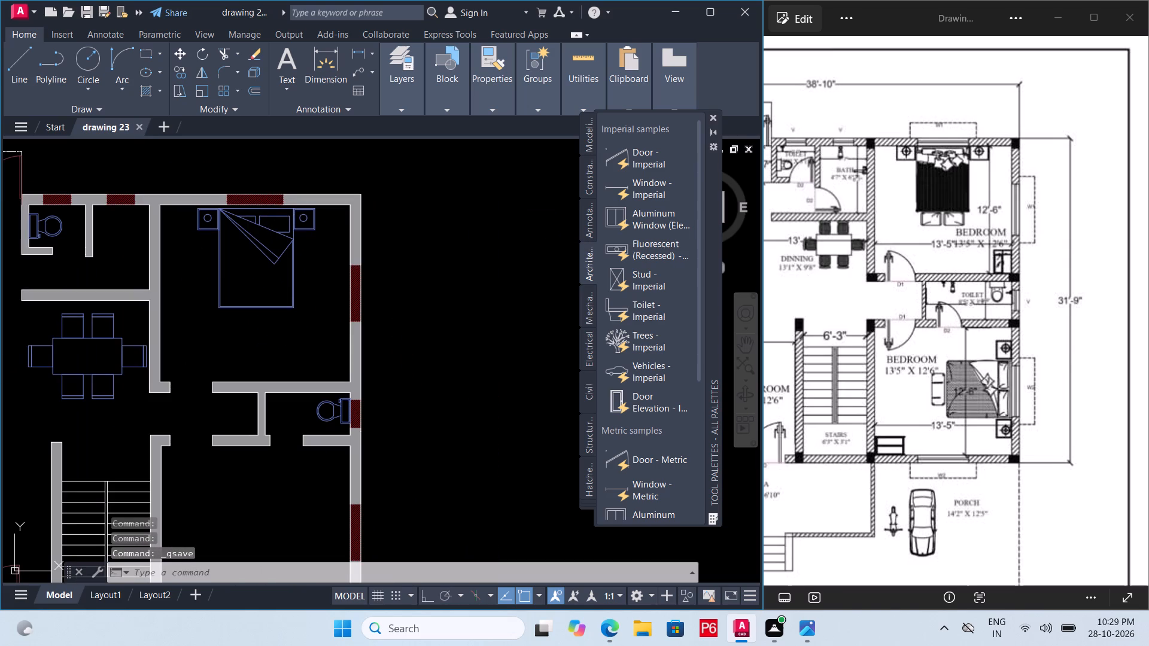
key(ctrl+s)
key(ctrl+s)
key(ctrl+s)
key(ctrl+s)
Offset the upper face of the wall between the upper bedroom and its toilet 2' into the bedroom, and save the drawing.
scroll(309, 185, down, 1)
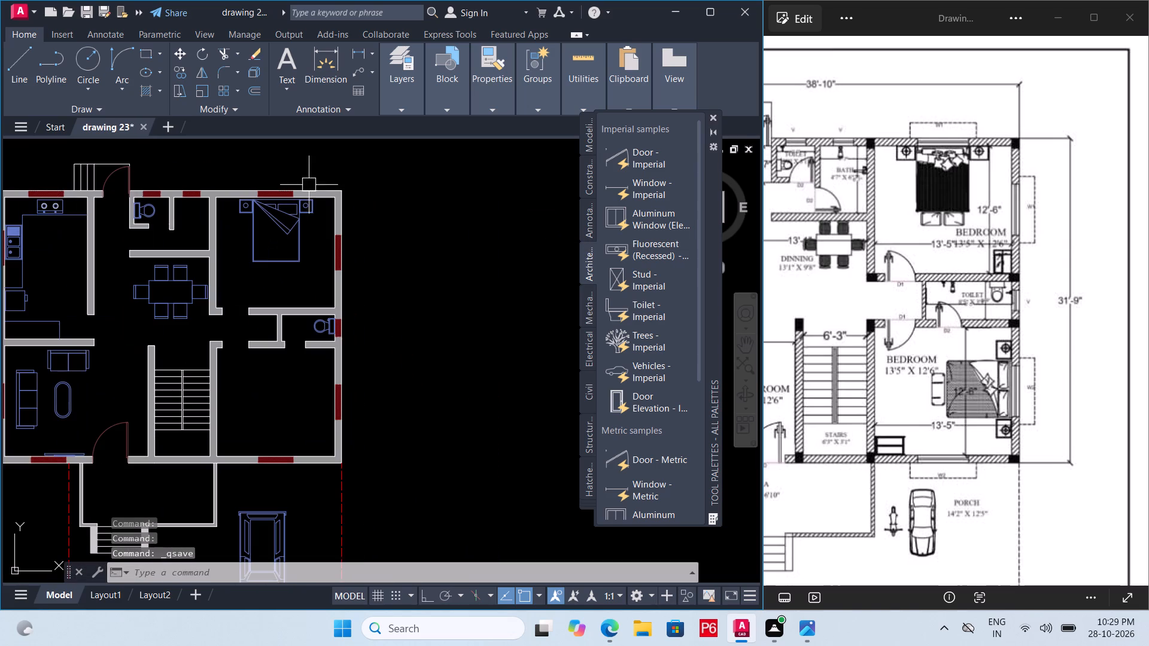
scroll(278, 288, up, 2)
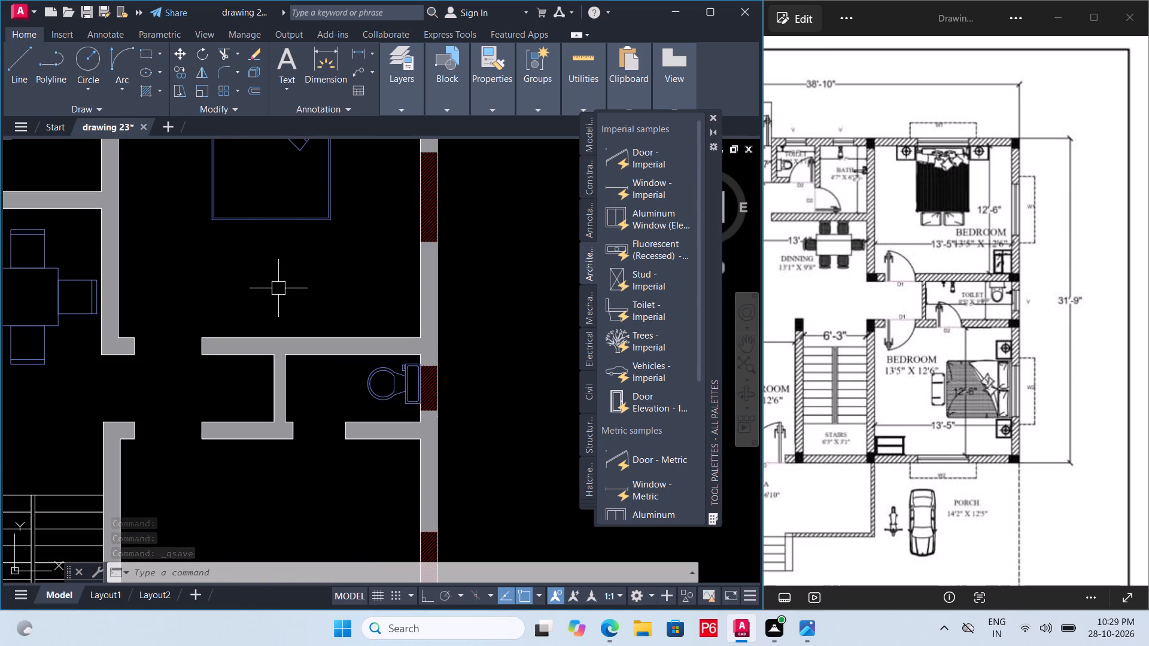
scroll(293, 282, down, 3)
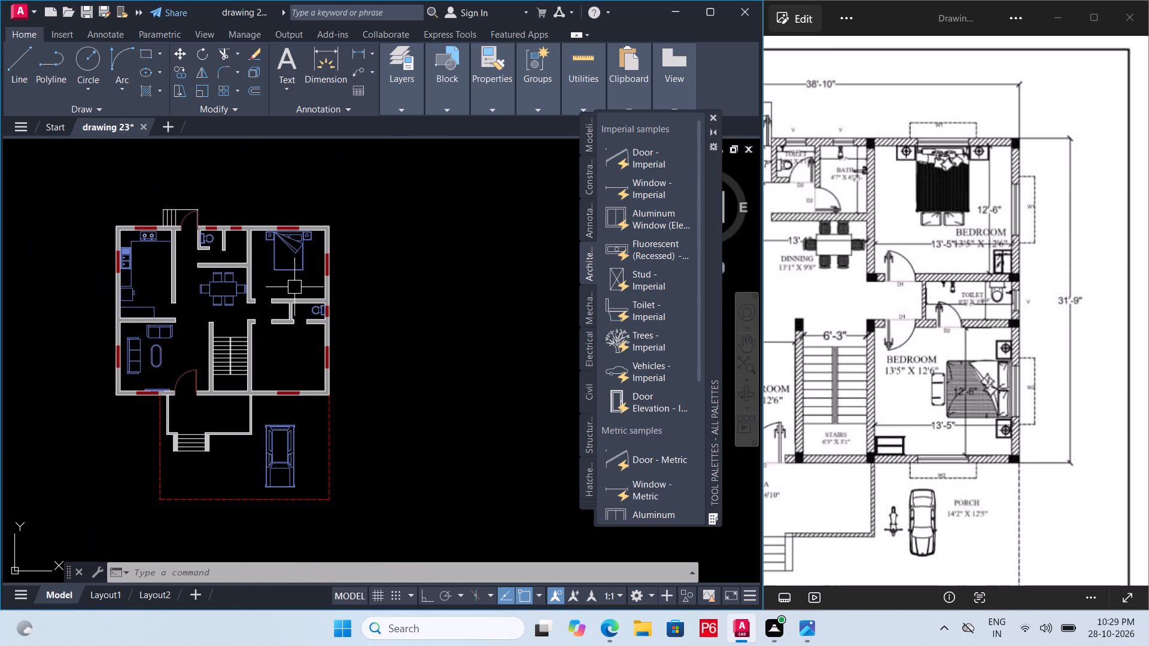
scroll(294, 287, up, 2)
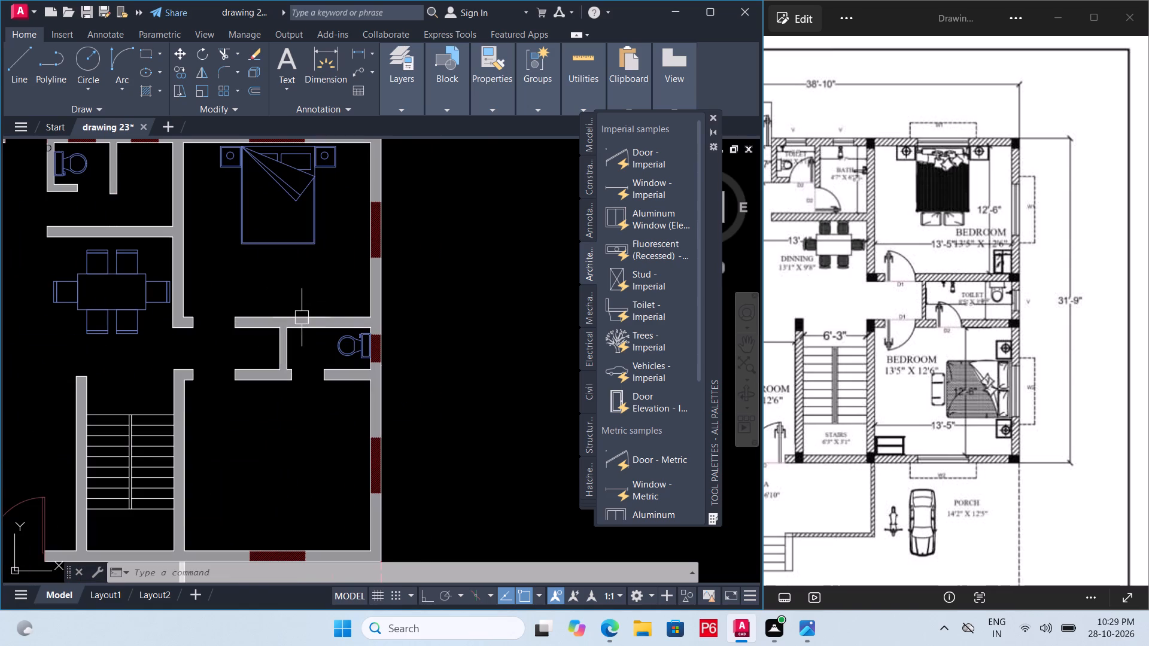
scroll(309, 288, up, 2)
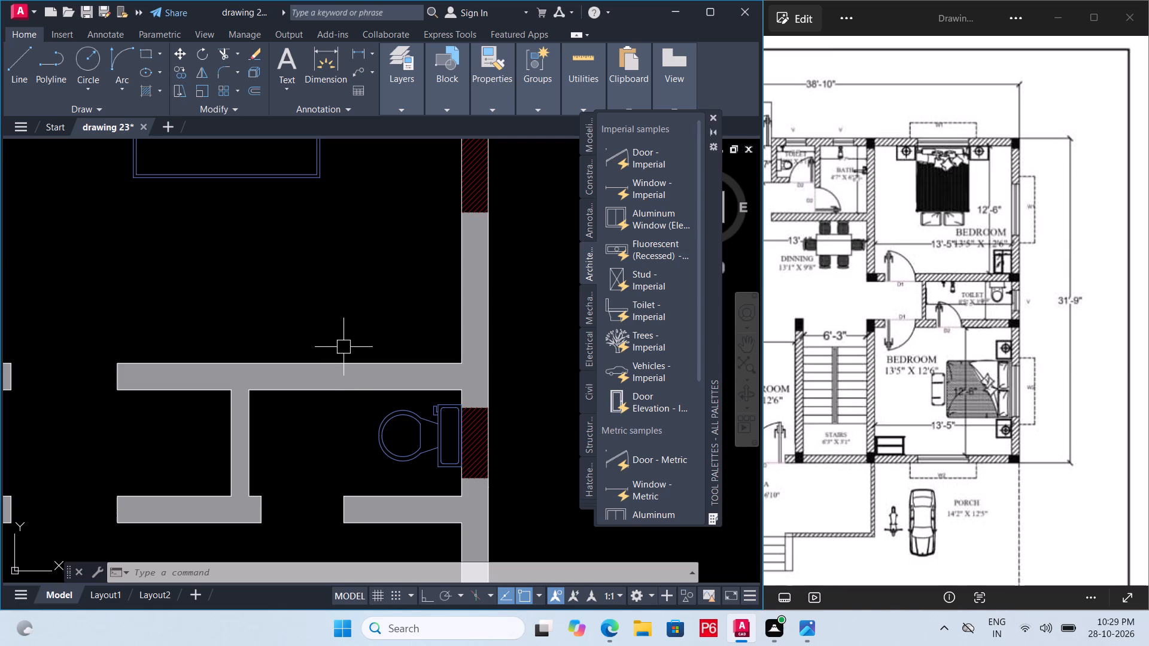
click(351, 363)
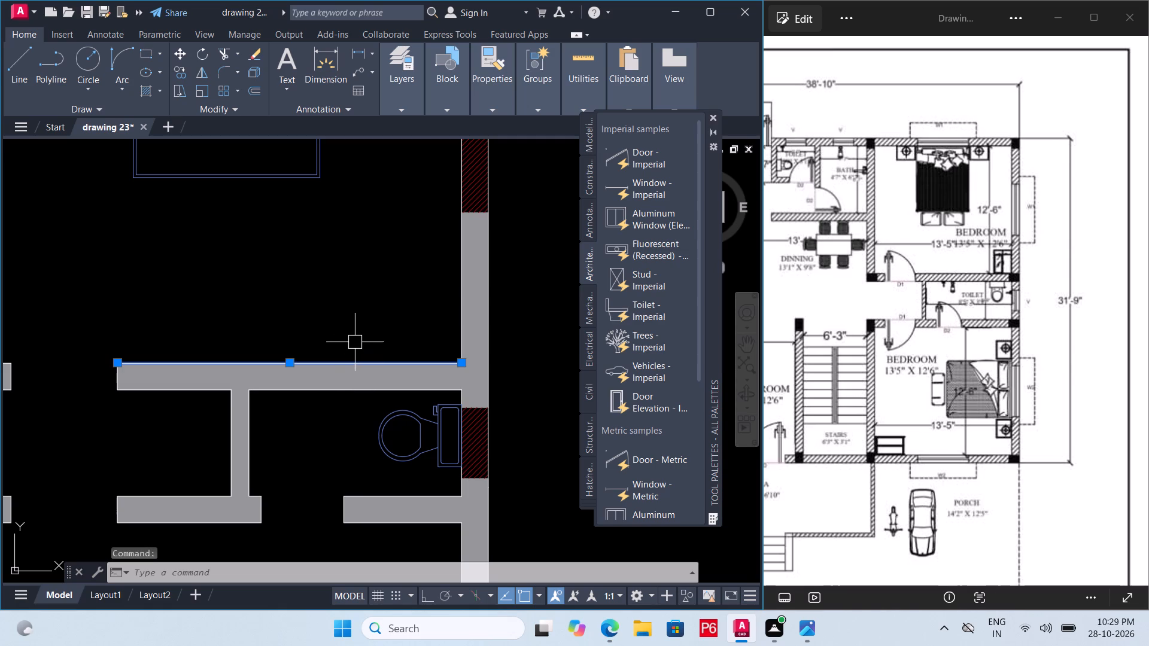
key(o)
key(Return)
text(2')
key(Return)
click(371, 295)
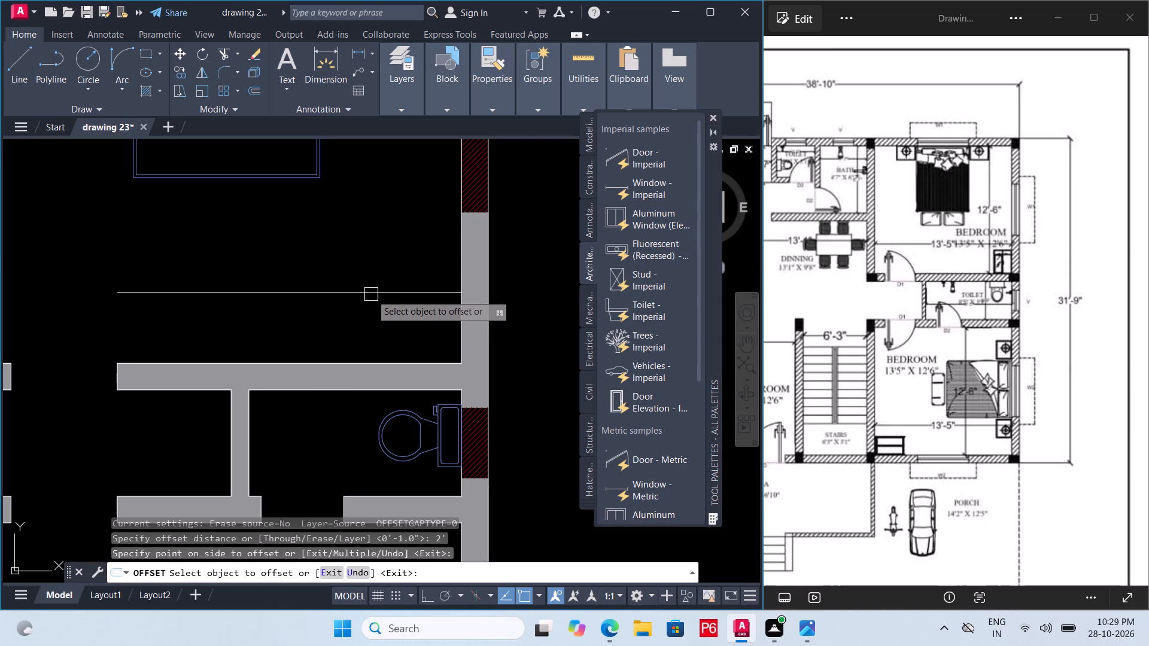
key(ctrl+s)
key(ctrl+s)
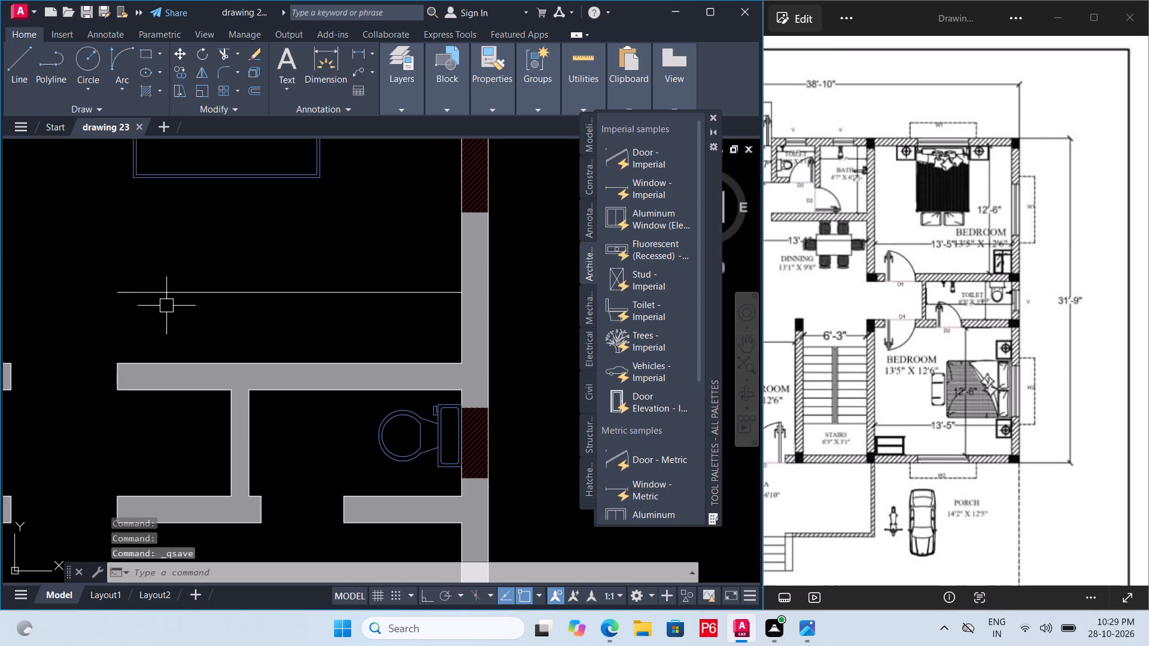
Draw a vertical line closing the open end of the 2' strip, from the offset line's left endpoint down to the wall face.
text(LK)
key(Escape)
key(l)
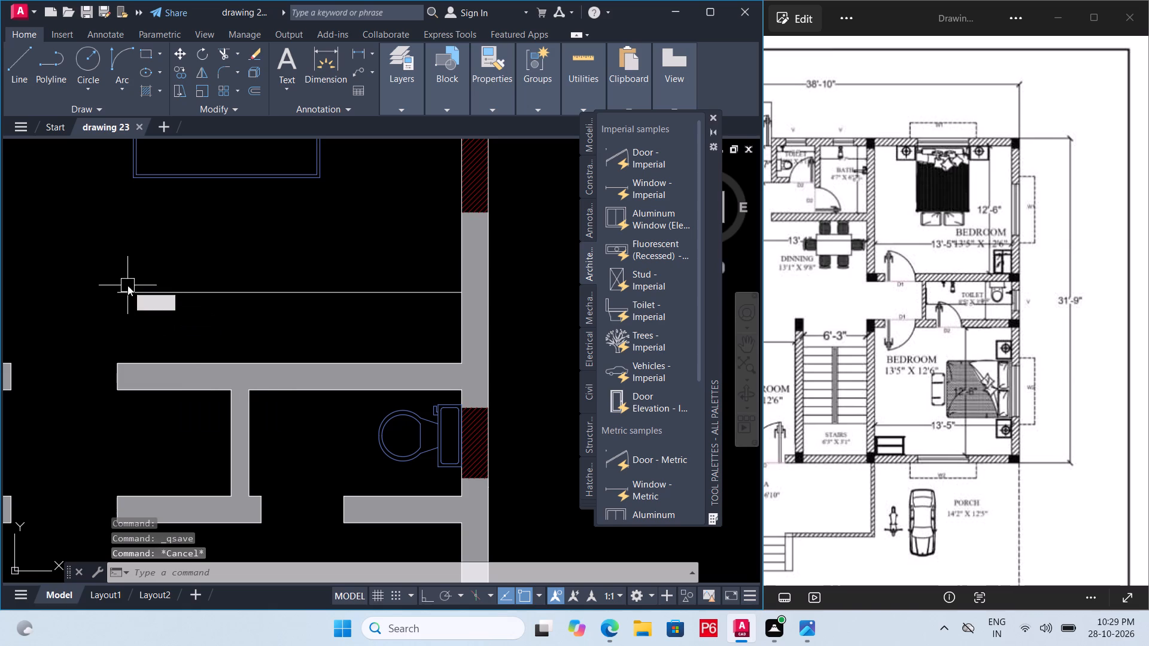
key(space)
click(122, 290)
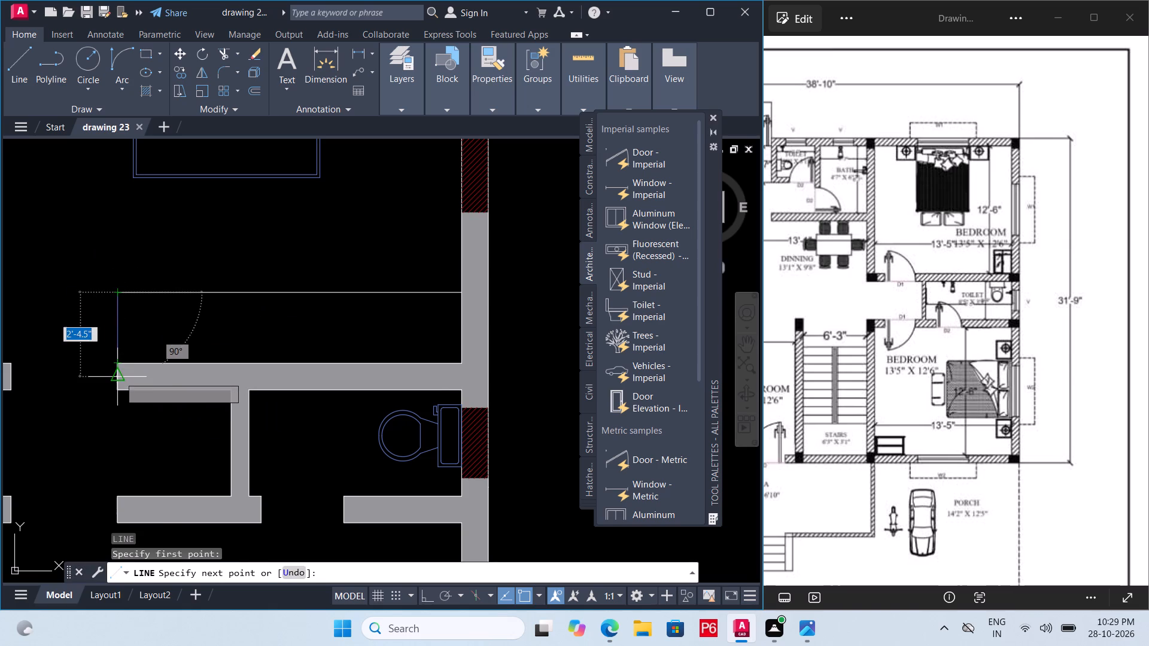
click(120, 358)
key(Escape)
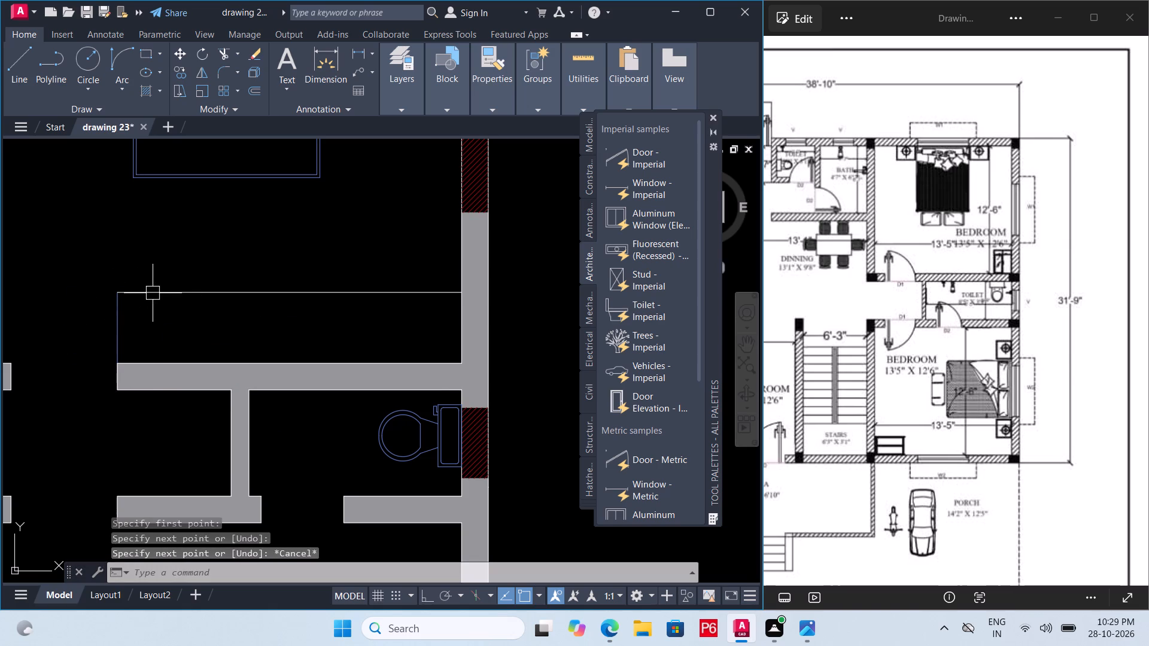
Move the offset line along the upper bedroom's lower wall to the furniture layer, and save the drawing.
click(153, 293)
click(408, 106)
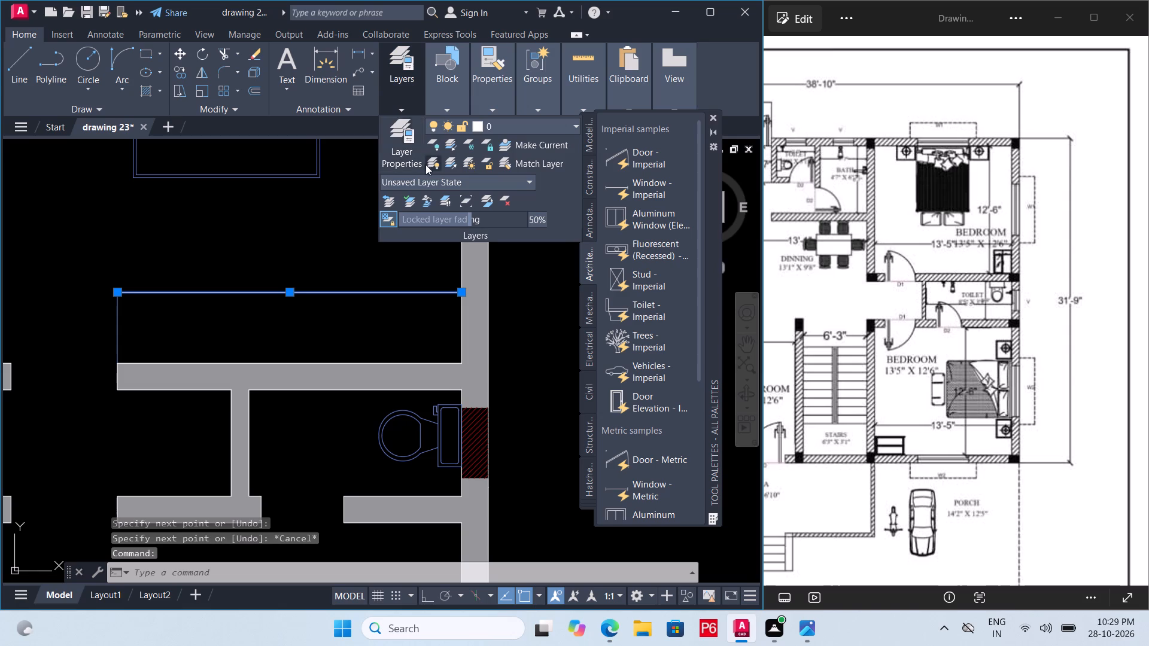
click(485, 126)
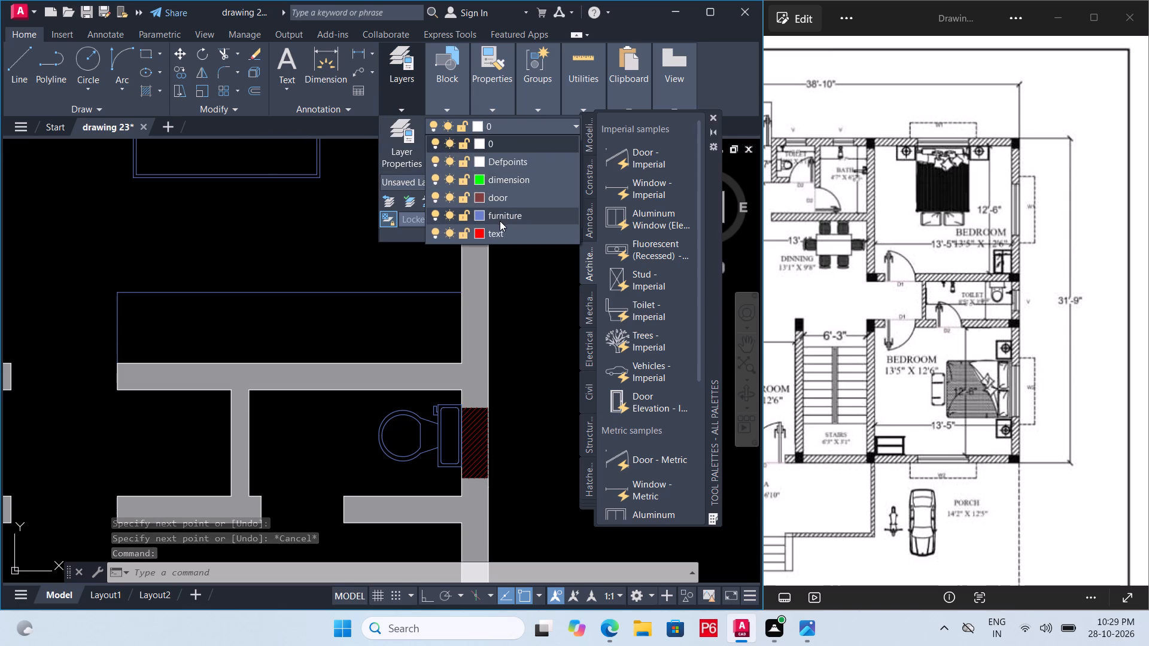
double_click(503, 214)
key(Escape)
key(ctrl+s)
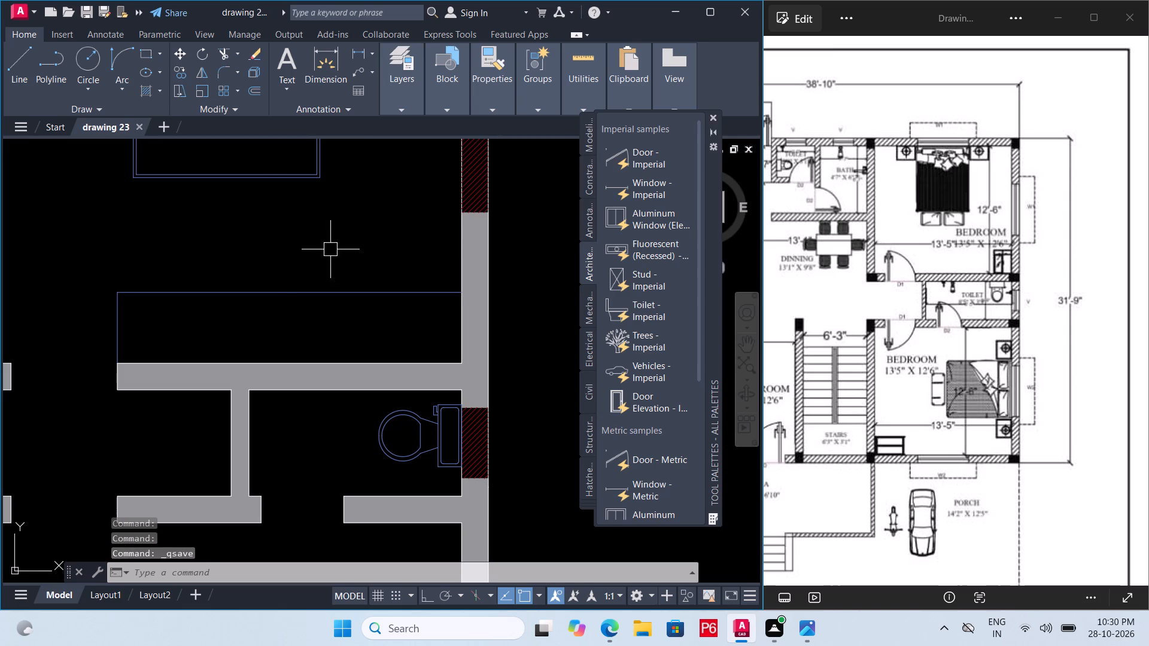
key(ctrl+s)
key(ctrl+s)
key(ctrl+s)
key(ctrl+s)
Offset the strip's left end line 1" inward.
scroll(120, 336, up, 2)
click(113, 316)
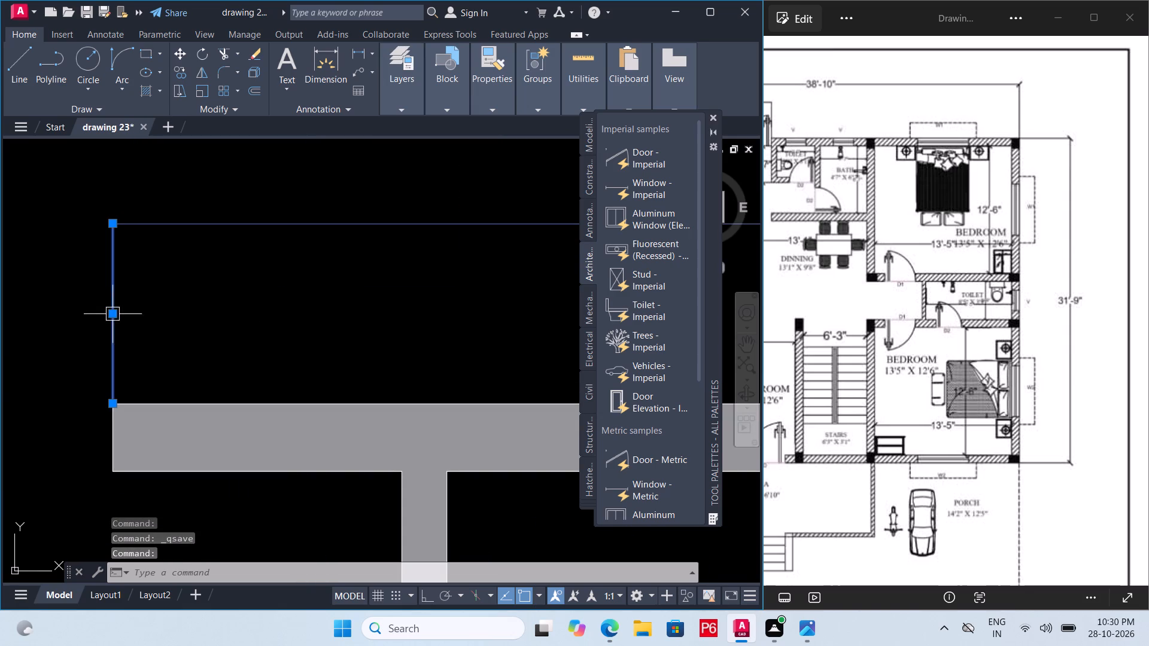
key(o)
key(Return)
key(1)
key(shift+quotedbl)
key(Return)
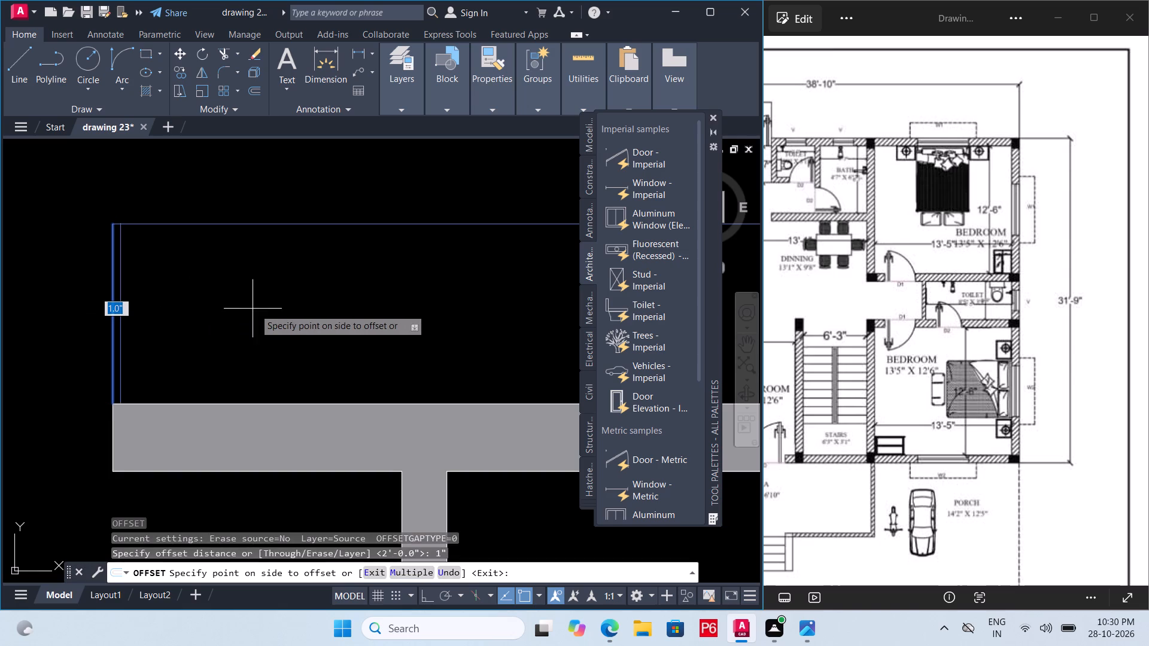
click(254, 309)
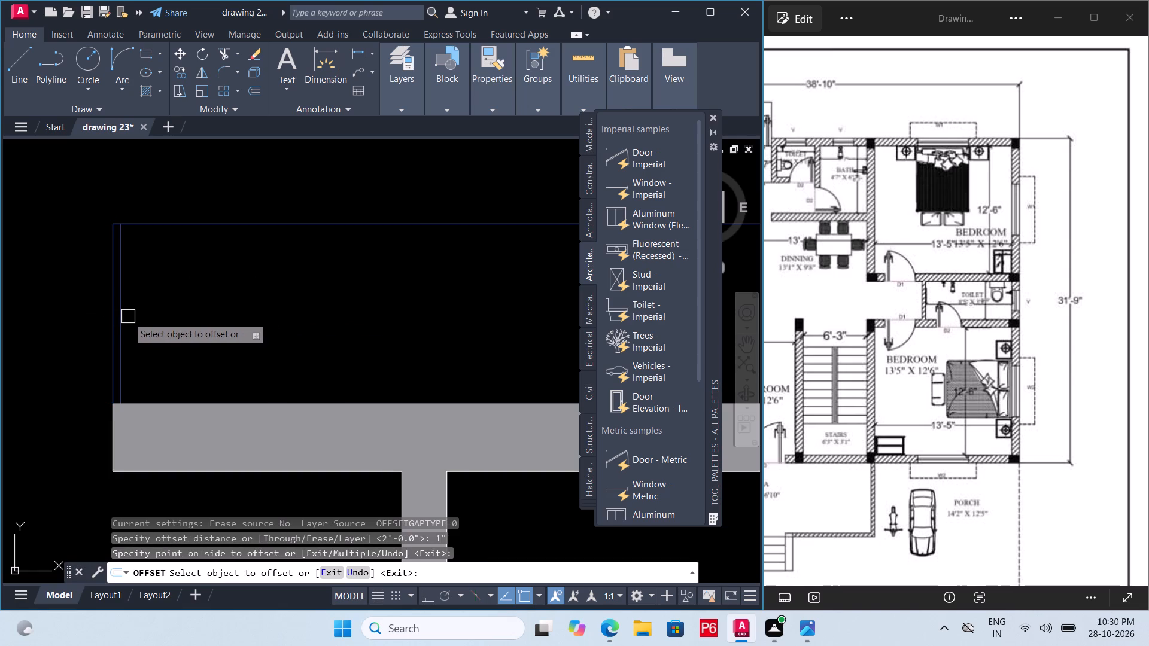
Use multiple Offset on the new line to repeat it every 1" along the strip up to the bedroom's outer right wall, and save the drawing.
click(124, 321)
text(M)
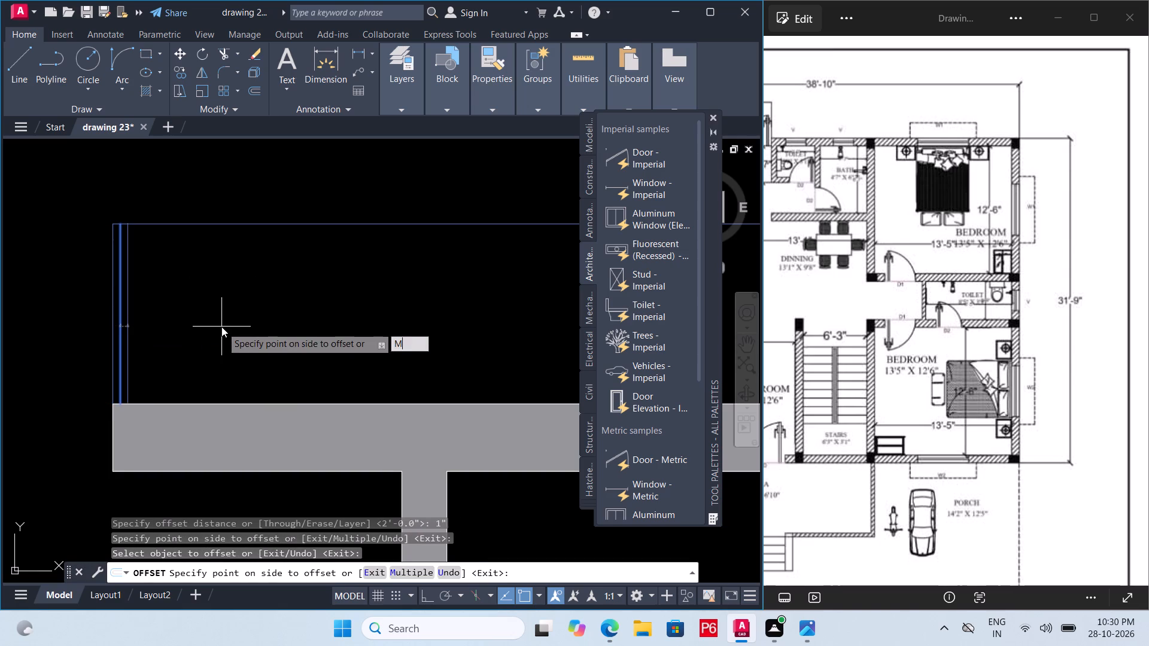
key(space)
click(221, 327)
click(288, 321)
drag(288, 321, 300, 320)
click(344, 317)
click(351, 316)
click(377, 315)
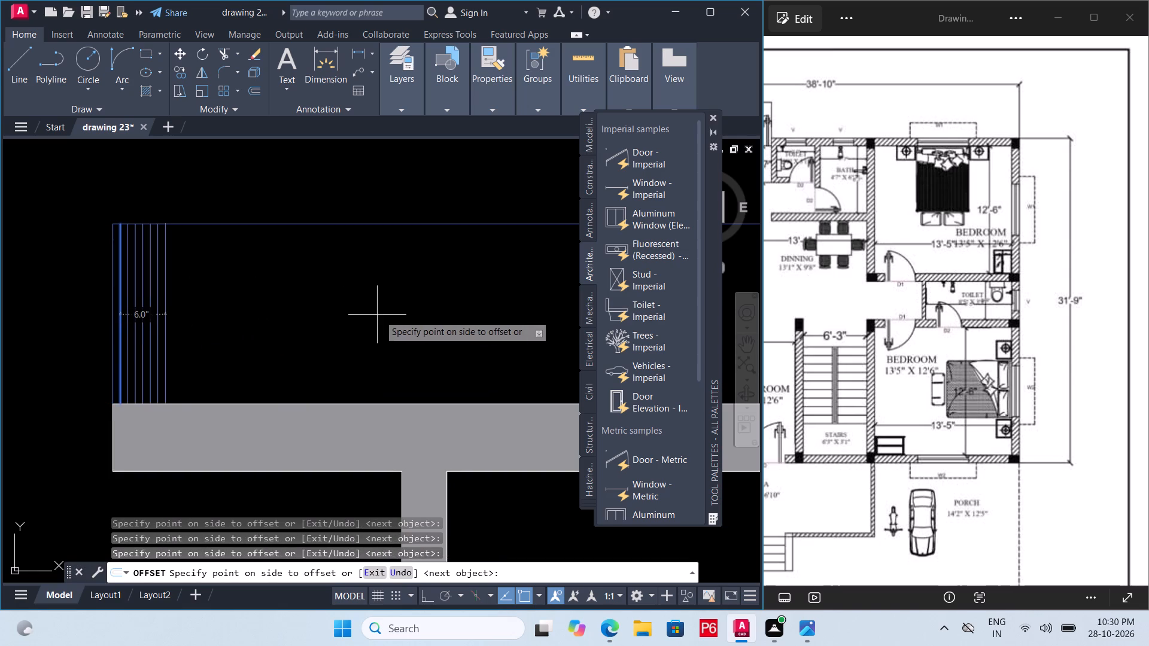
drag(388, 313, 394, 313)
click(417, 315)
drag(426, 322, 431, 322)
click(436, 322)
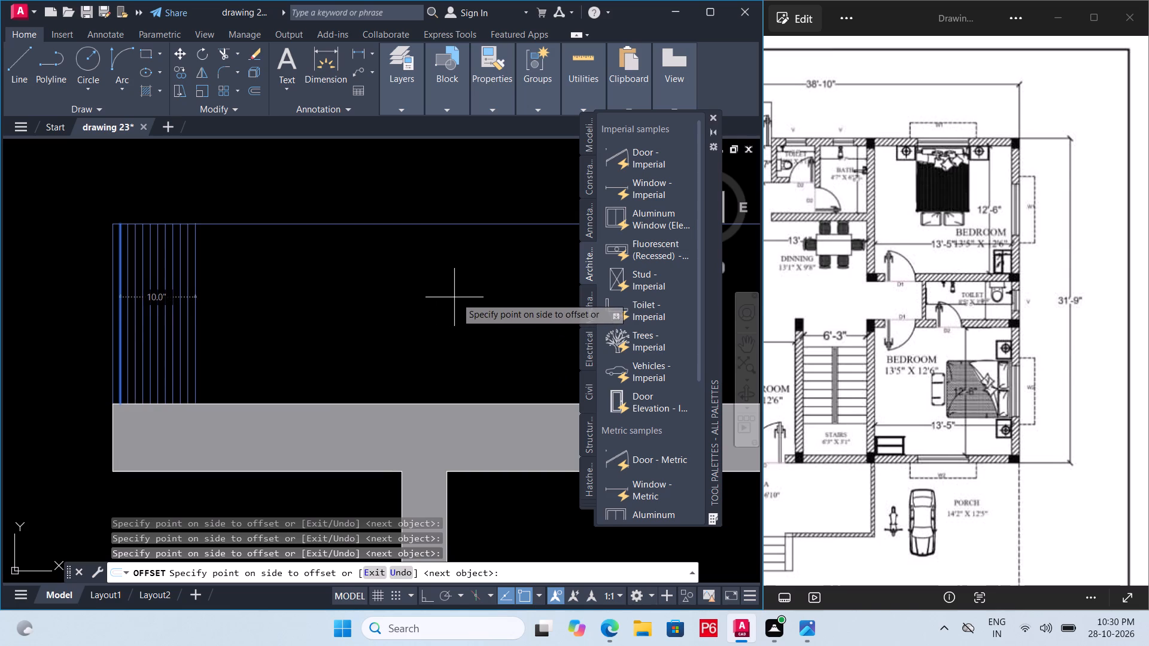
click(466, 294)
drag(475, 292, 483, 294)
double_click(493, 298)
click(507, 305)
drag(519, 305, 536, 305)
click(539, 306)
drag(539, 306, 534, 316)
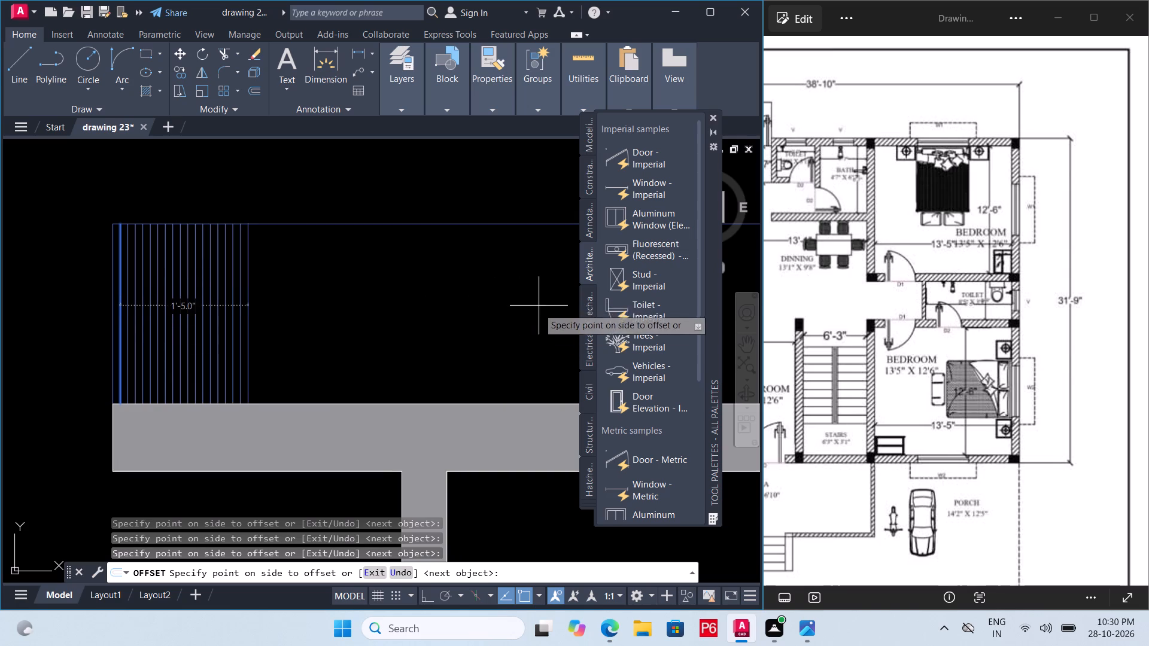
drag(534, 316, 525, 314)
scroll(233, 264, down, 2)
click(327, 269)
click(369, 278)
drag(375, 277, 382, 277)
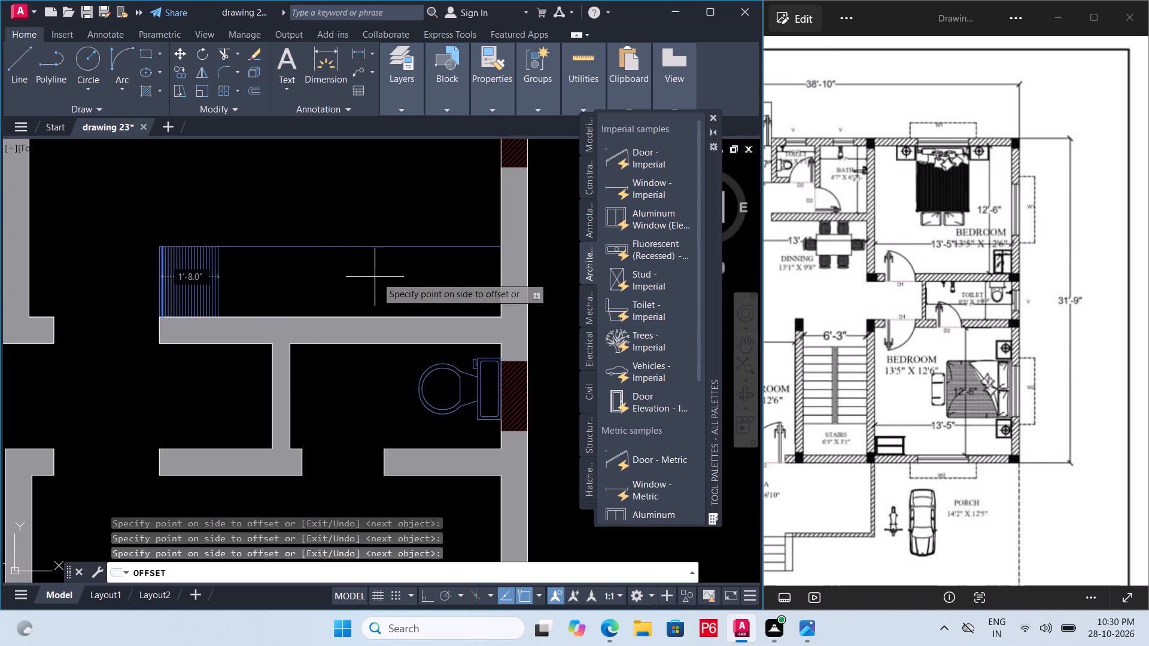
click(390, 277)
click(396, 277)
double_click(412, 275)
triple_click(417, 275)
triple_click(424, 275)
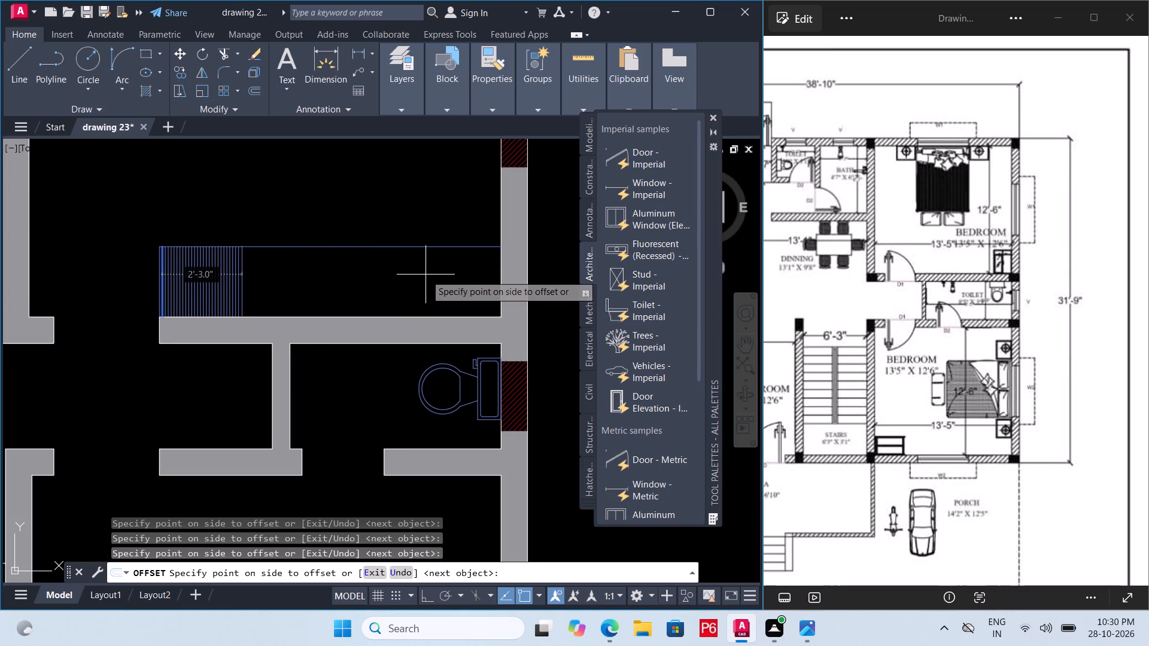
double_click(425, 275)
double_click(441, 275)
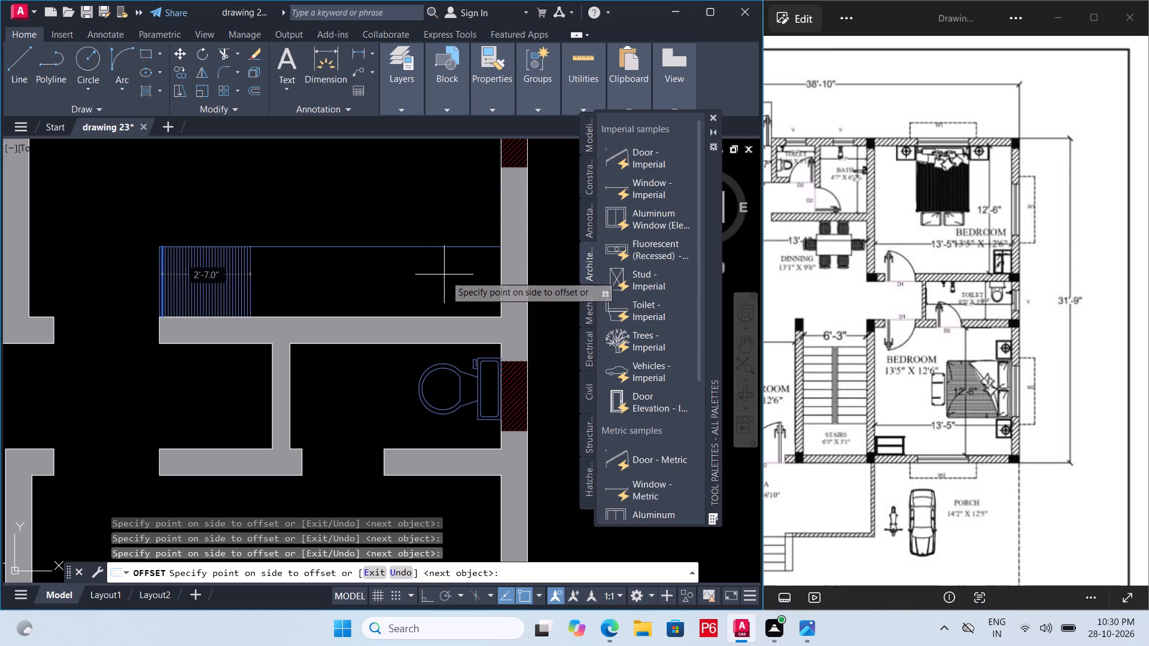
click(445, 275)
triple_click(452, 275)
triple_click(457, 273)
triple_click(457, 273)
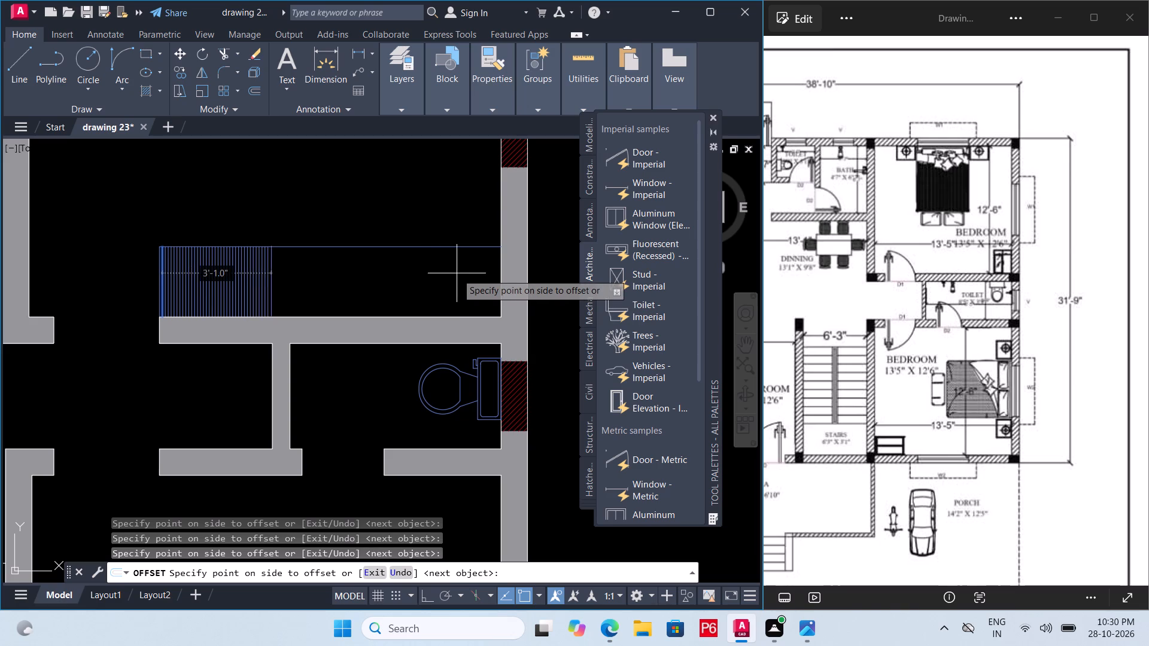
double_click(457, 273)
double_click(460, 273)
drag(466, 273, 460, 272)
scroll(274, 250, down, 1)
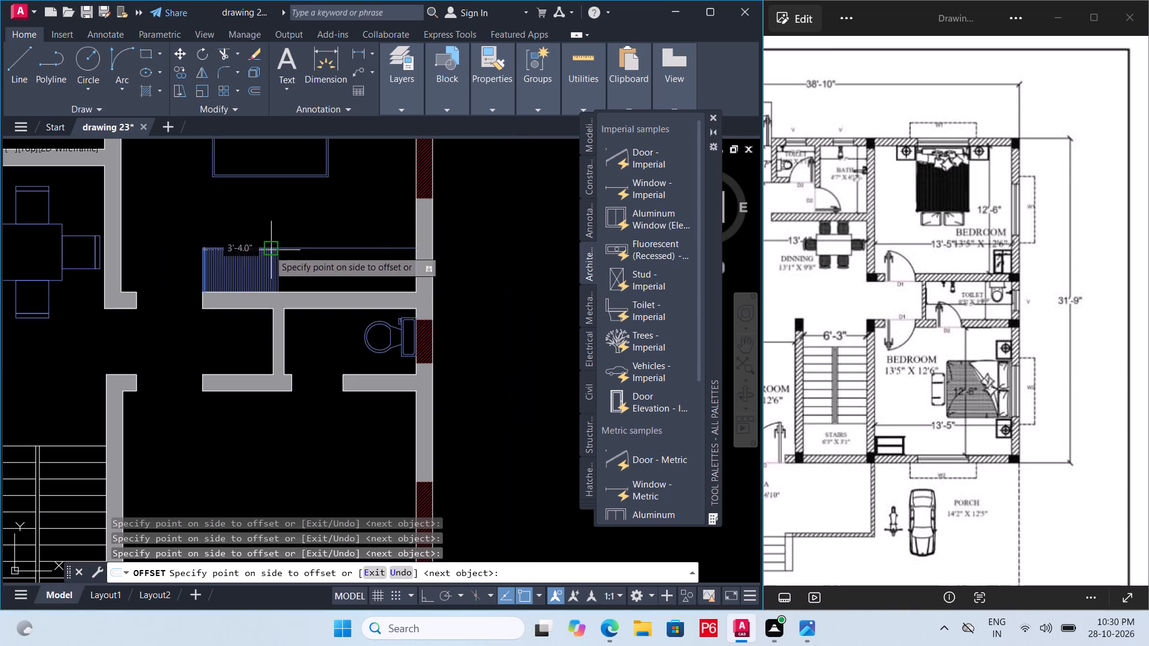
scroll(452, 279, down, 3)
scroll(461, 299, up, 2)
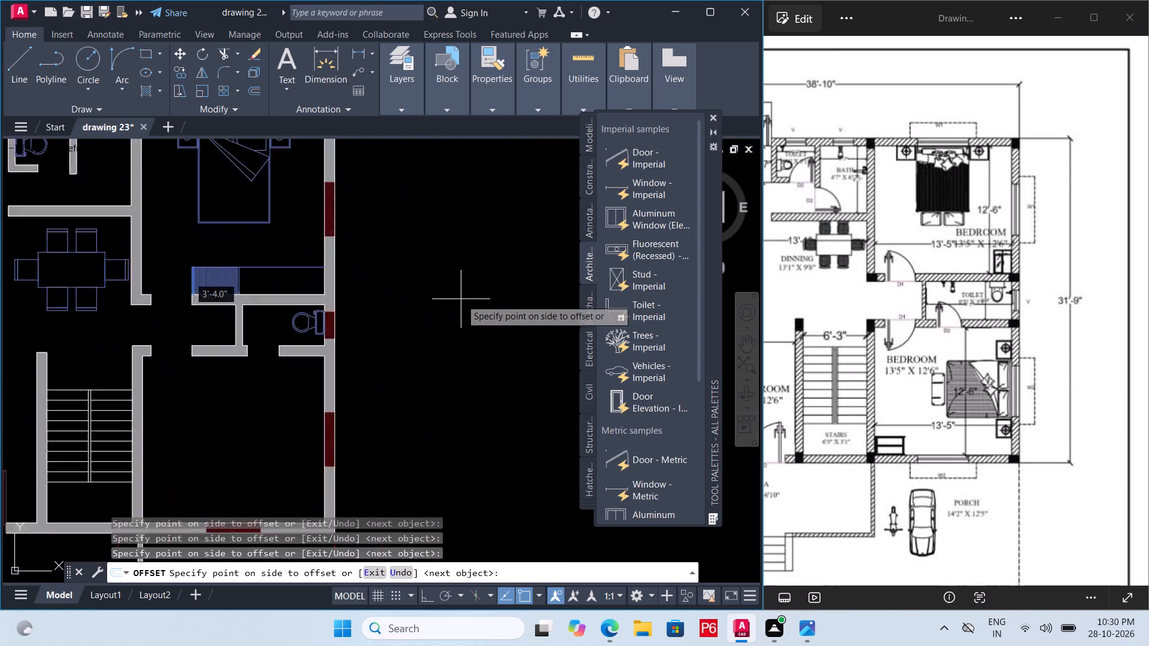
scroll(461, 299, up, 1)
triple_click(344, 260)
click(344, 260)
drag(345, 260, 354, 257)
click(357, 256)
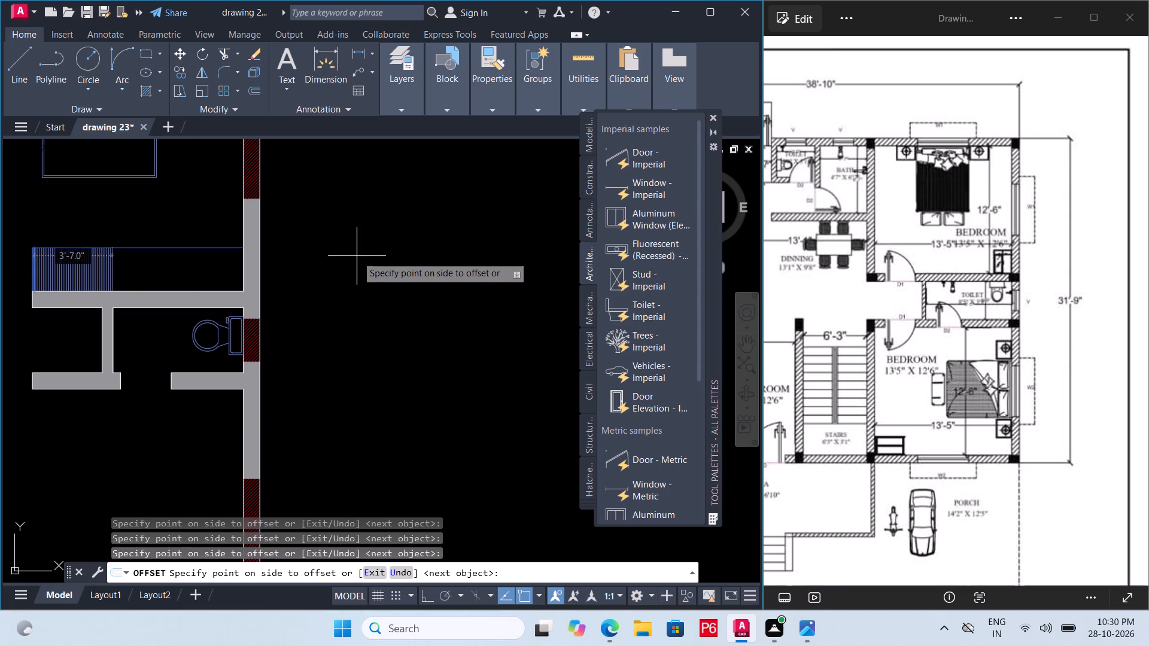
double_click(363, 255)
click(375, 253)
double_click(384, 253)
double_click(387, 253)
click(387, 253)
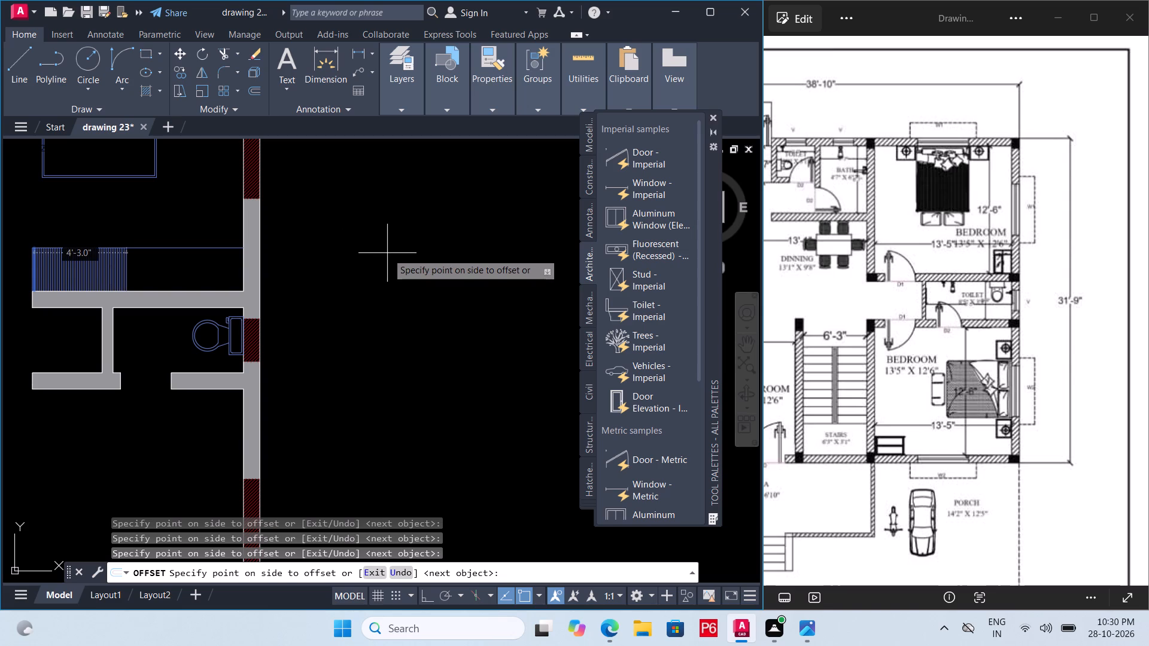
triple_click(389, 253)
double_click(391, 252)
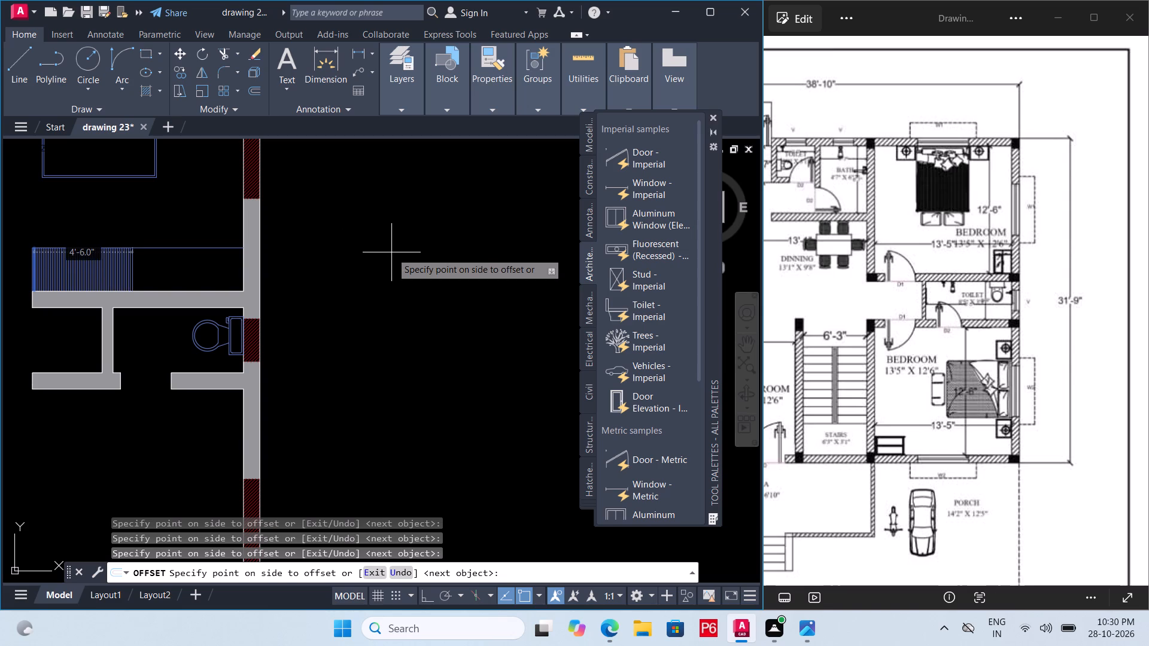
triple_click(391, 252)
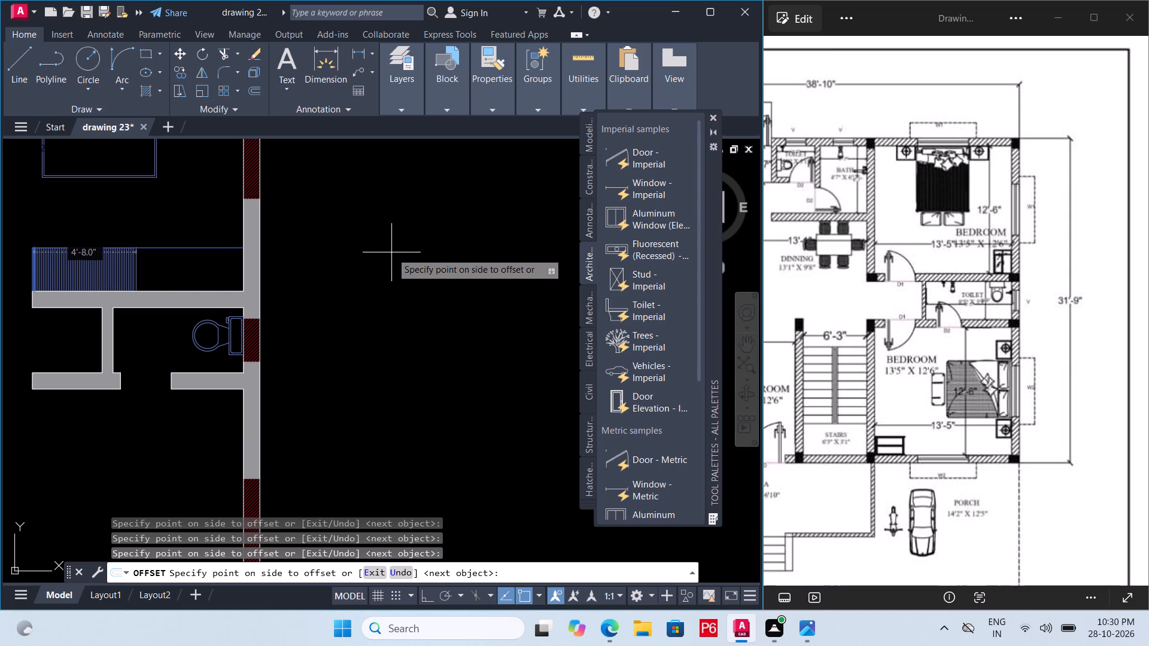
double_click(391, 252)
triple_click(391, 252)
triple_click(391, 252)
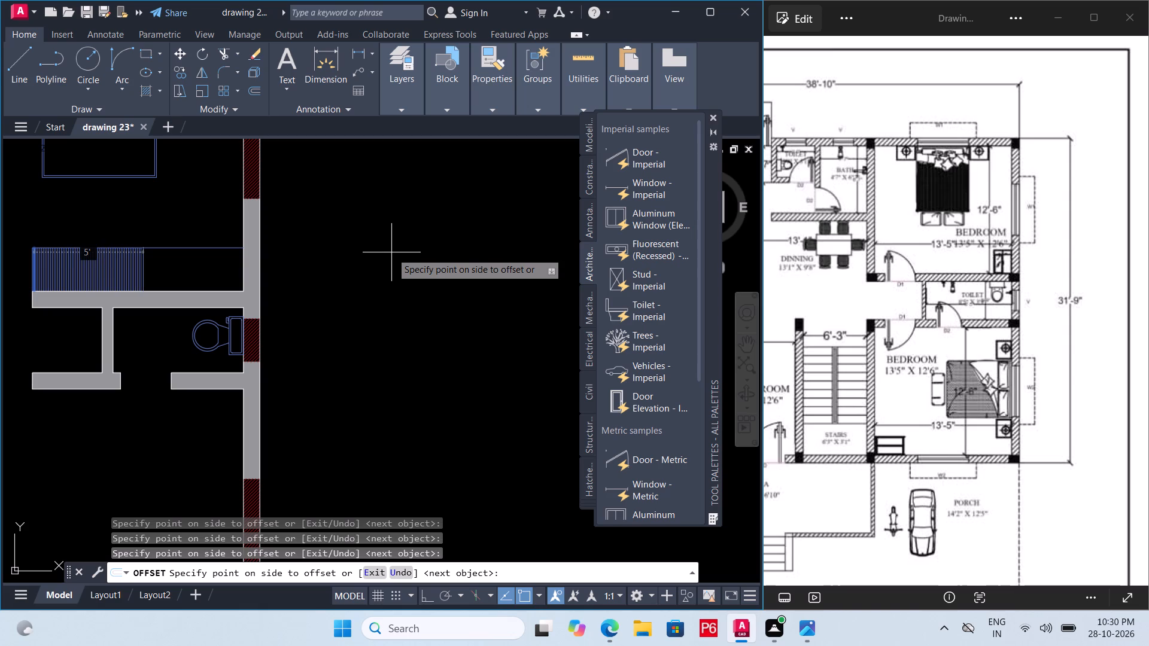
triple_click(391, 252)
triple_click(391, 252)
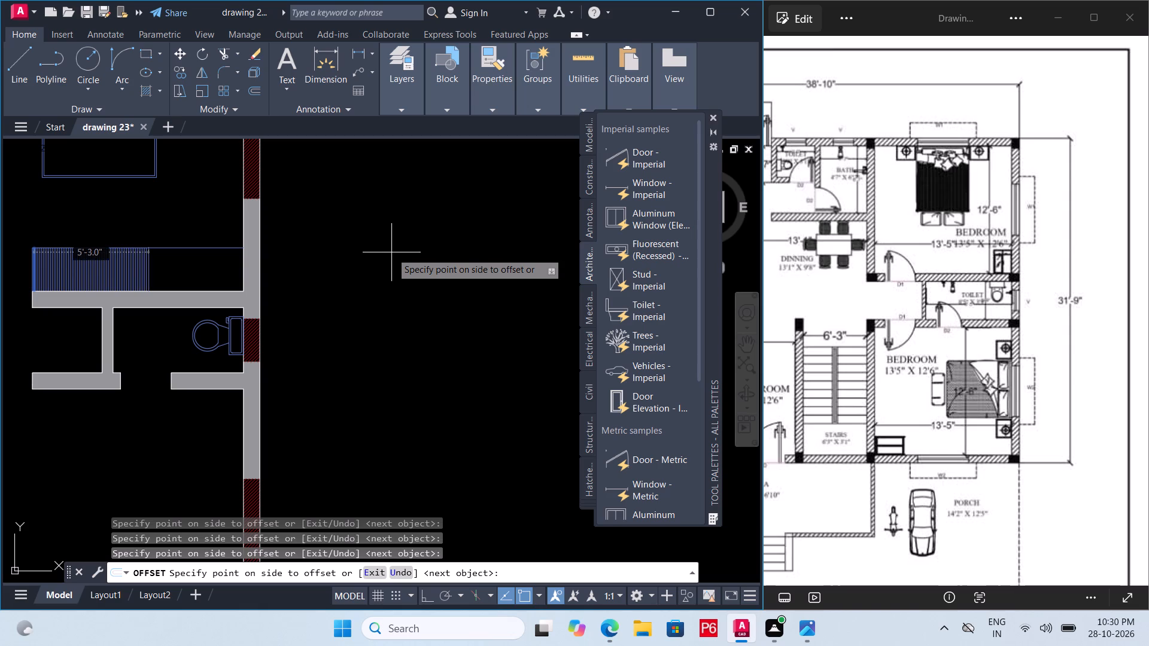
triple_click(391, 252)
triple_click(391, 253)
triple_click(391, 253)
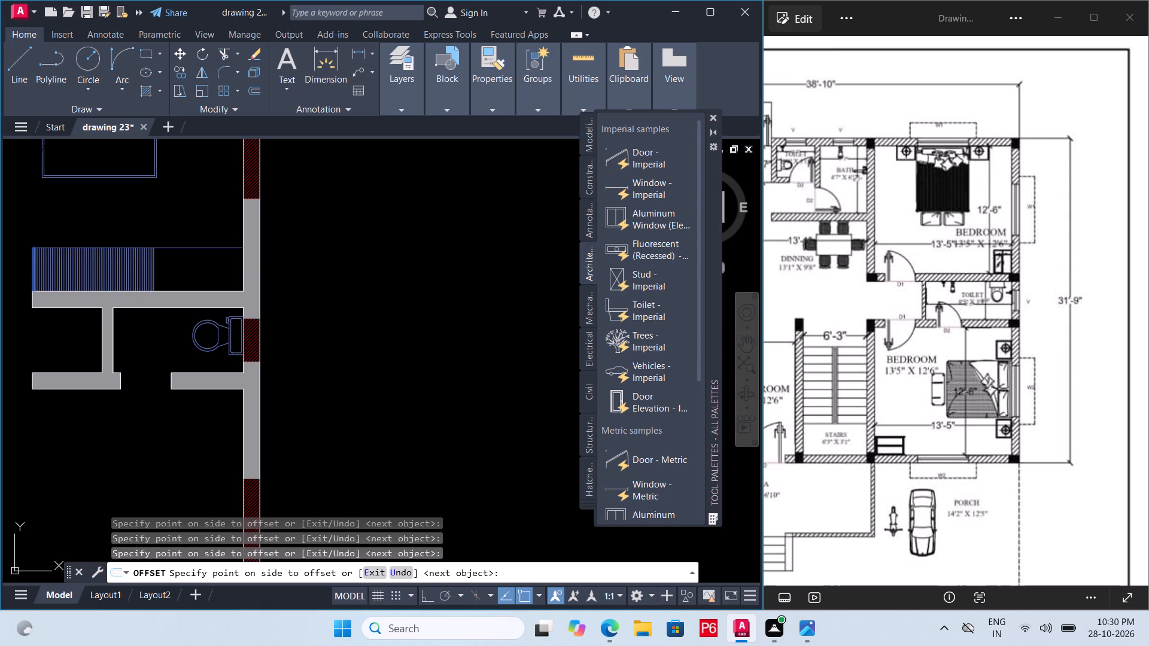
drag(391, 253, 392, 263)
triple_click(393, 270)
triple_click(391, 274)
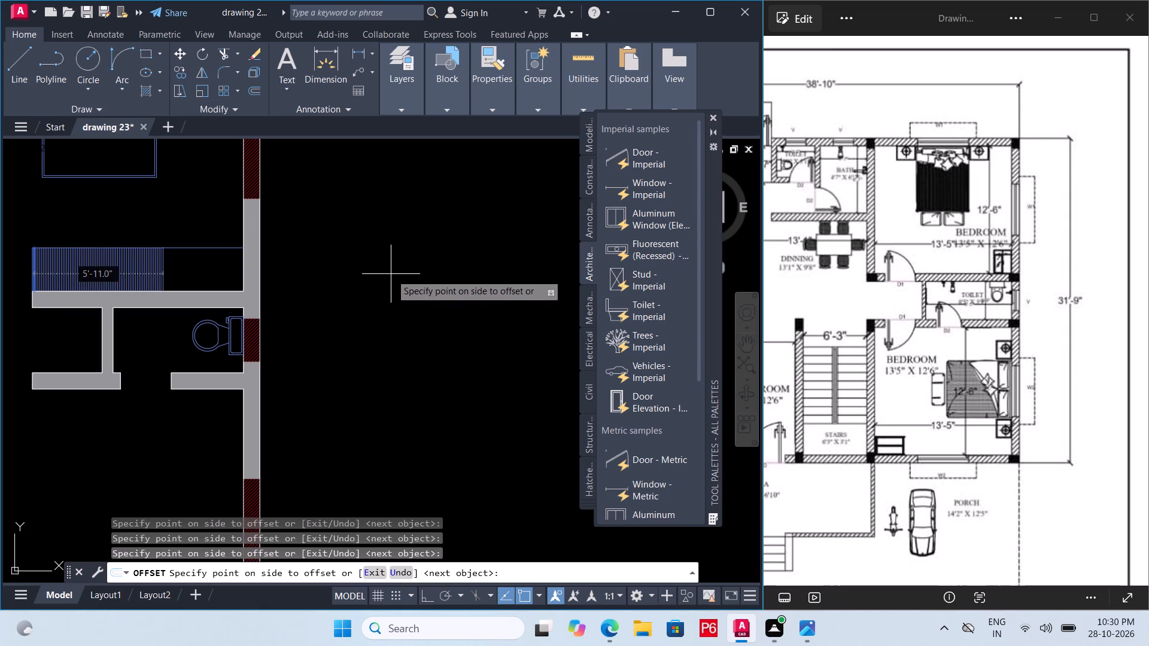
triple_click(391, 274)
triple_click(391, 274)
double_click(391, 274)
drag(391, 274, 397, 273)
triple_click(397, 273)
triple_click(400, 270)
triple_click(401, 269)
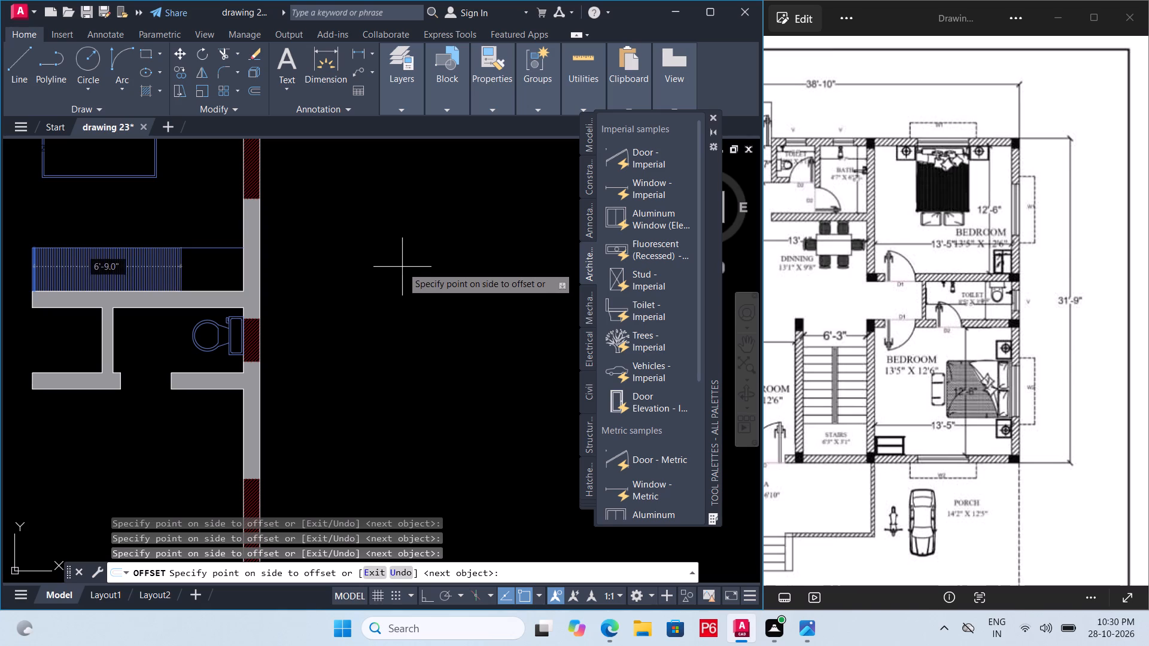
triple_click(402, 267)
triple_click(405, 266)
triple_click(409, 263)
triple_click(409, 263)
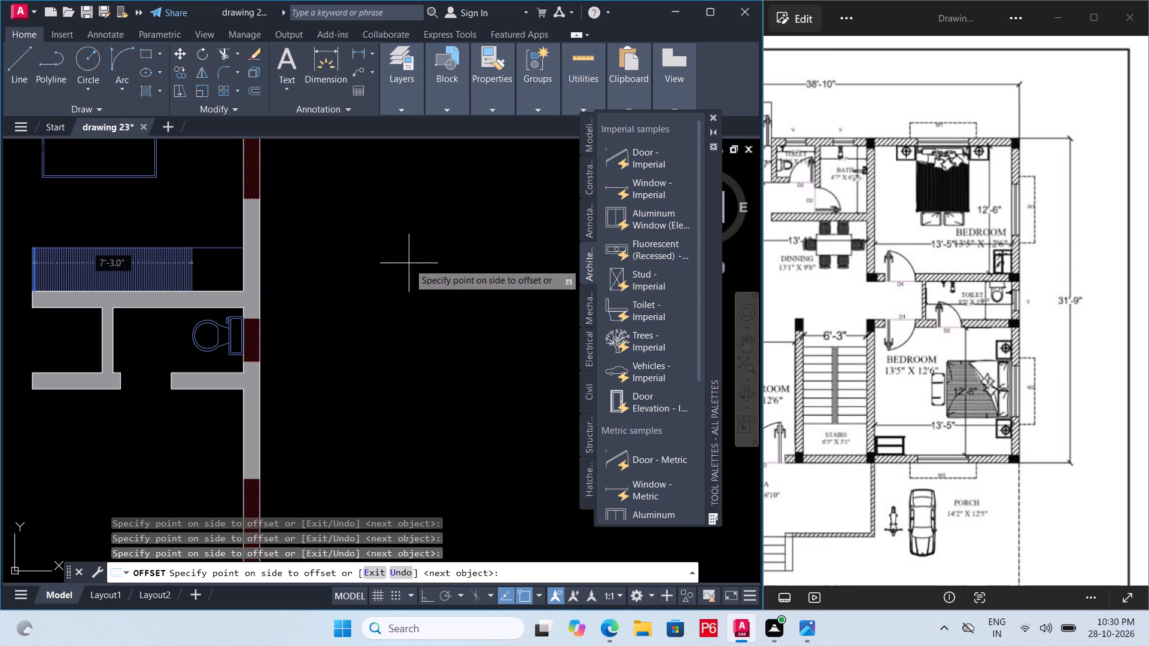
triple_click(409, 263)
triple_click(409, 263)
double_click(409, 263)
click(414, 258)
click(421, 252)
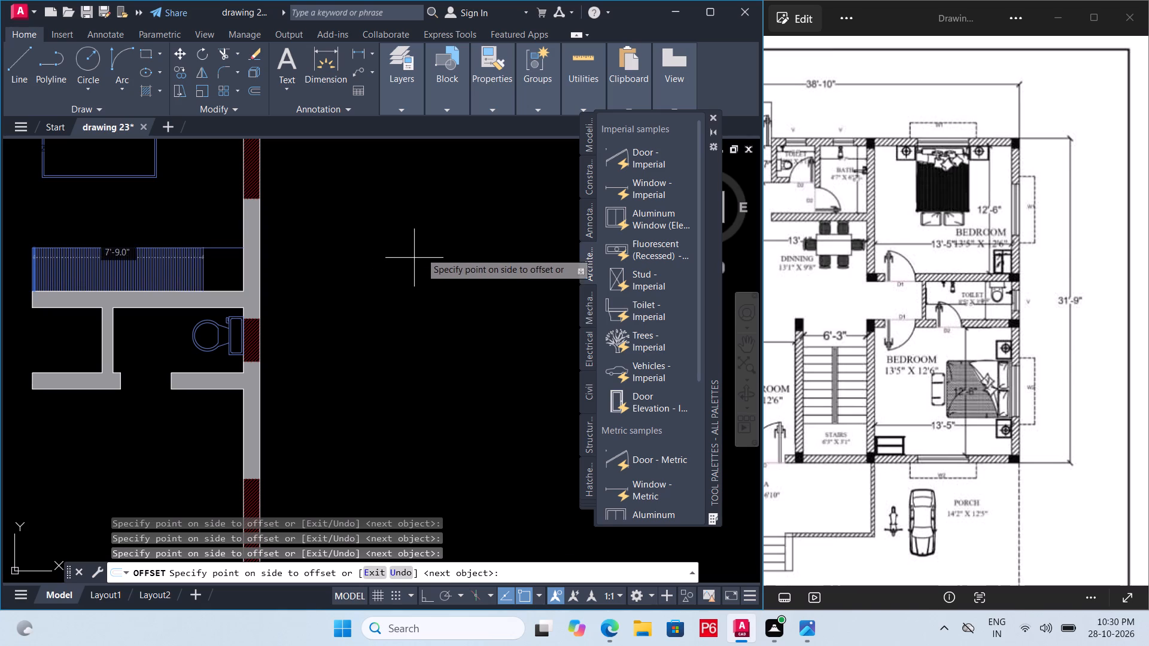
drag(422, 252, 428, 249)
double_click(430, 248)
double_click(434, 250)
drag(435, 253, 440, 258)
double_click(442, 261)
double_click(447, 262)
click(452, 258)
drag(454, 258, 457, 256)
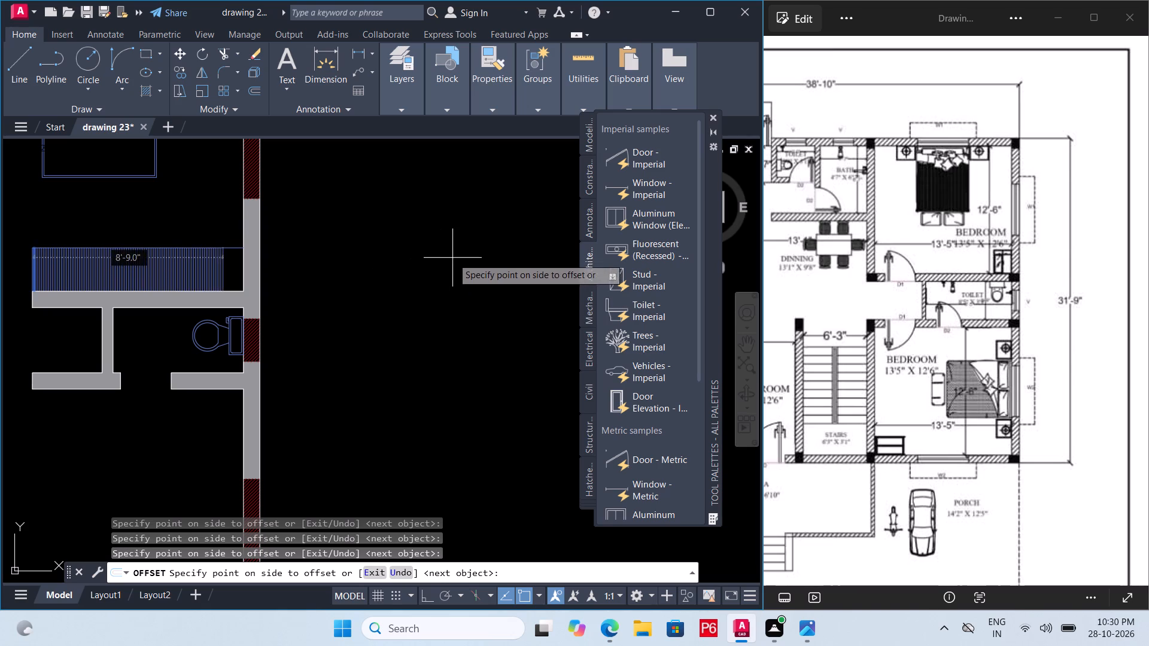
drag(457, 256, 460, 254)
double_click(463, 253)
click(467, 252)
click(470, 256)
click(472, 265)
double_click(475, 269)
drag(479, 267, 481, 261)
triple_click(481, 260)
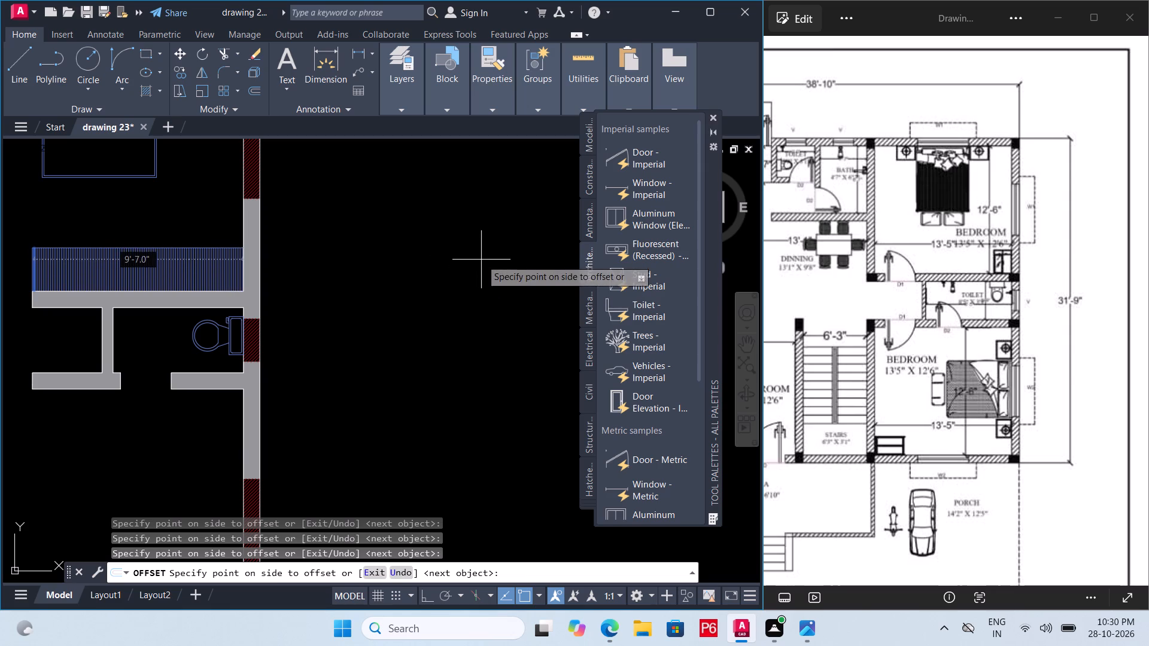
double_click(481, 260)
click(487, 260)
click(490, 259)
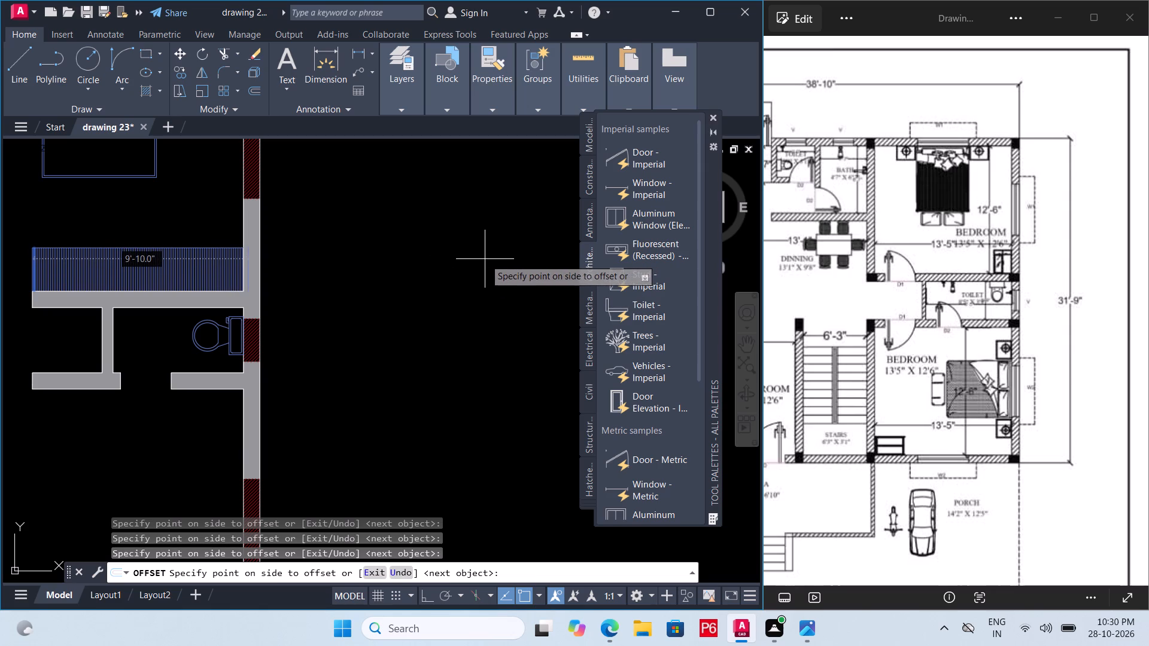
key(ctrl+s)
key(ctrl+s)
key(ctrl+s)
key(ctrl+s)
key(ctrl+s)
key(ctrl+s)
key(ctrl+s)
key(ctrl+s)
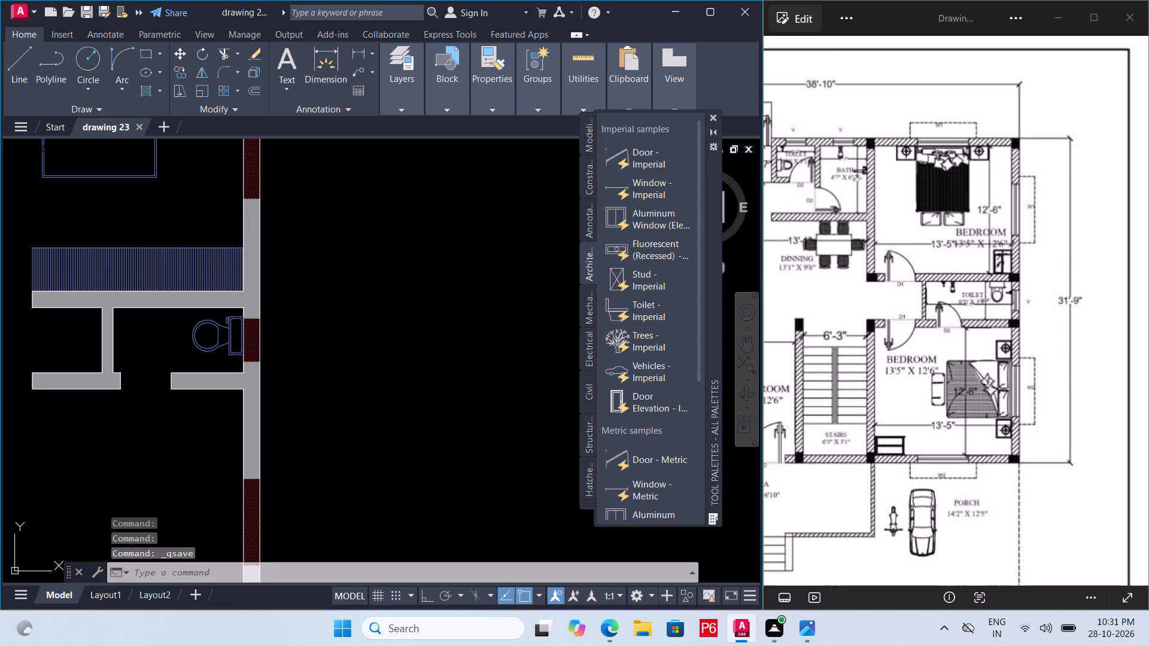
Copy the bed with side tables from the upper-right bedroom into the lower-right bedroom, and save the drawing.
scroll(256, 260, down, 1)
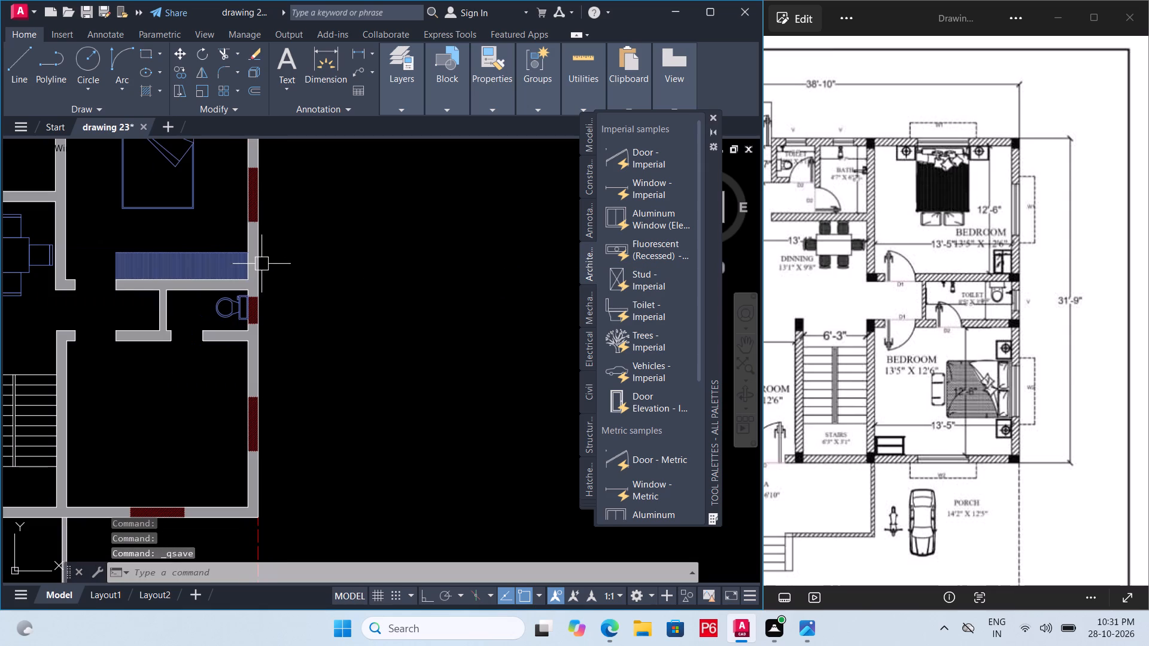
scroll(264, 264, down, 2)
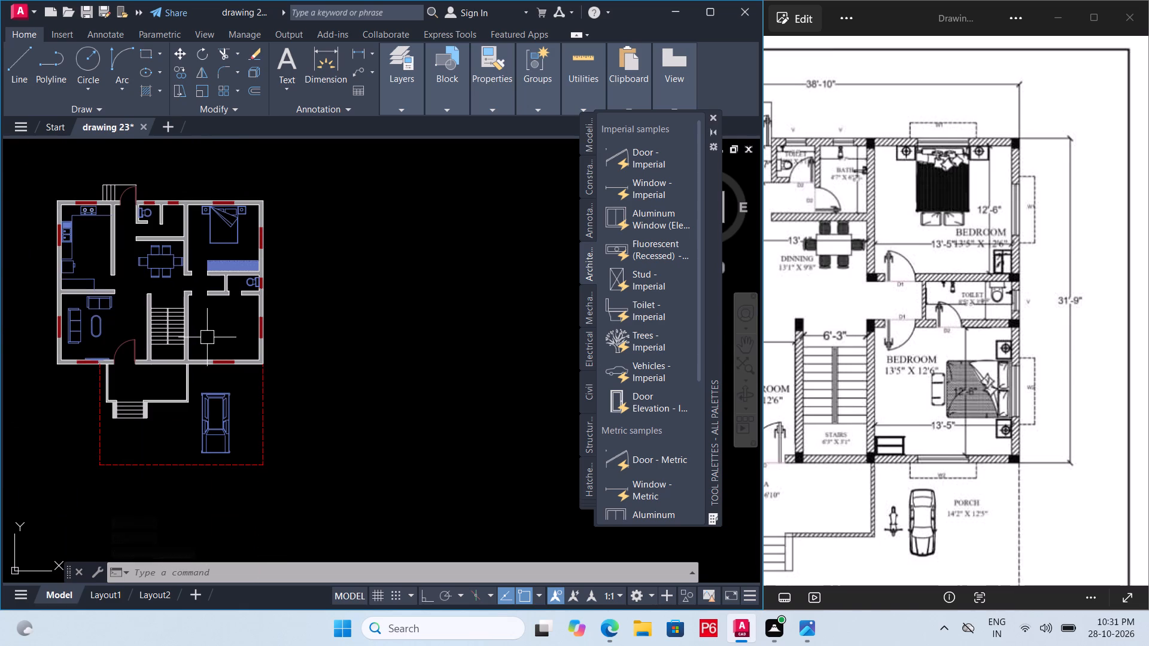
scroll(212, 336, up, 4)
scroll(212, 337, down, 2)
scroll(242, 230, down, 1)
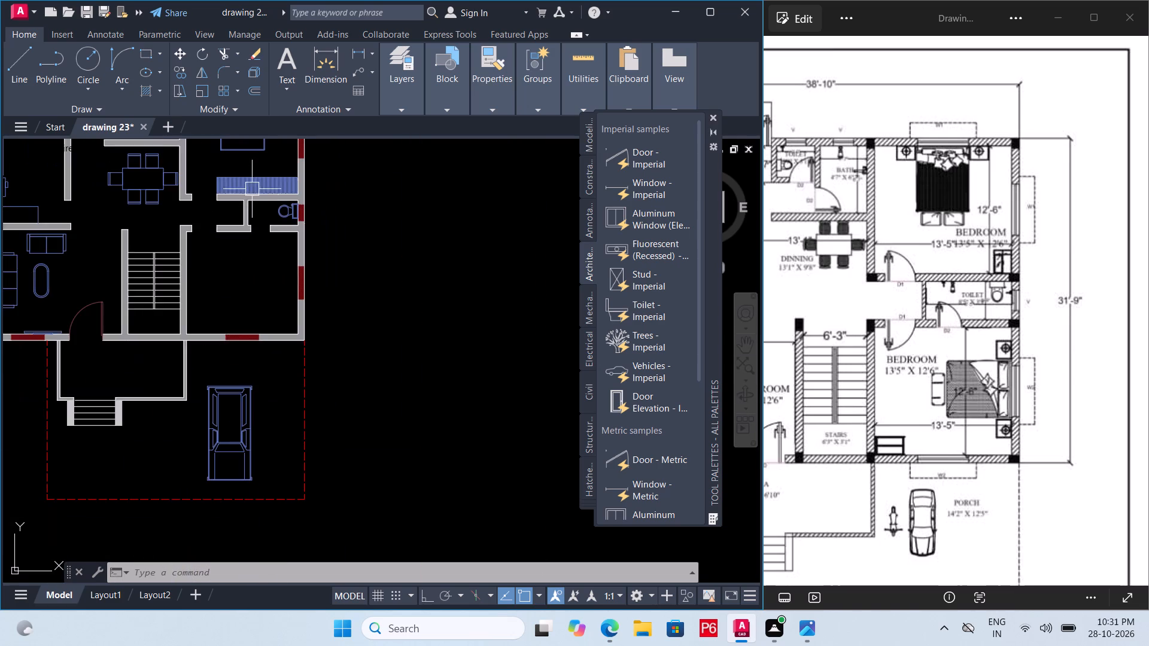
scroll(261, 162, down, 1)
scroll(230, 294, down, 3)
scroll(231, 261, up, 4)
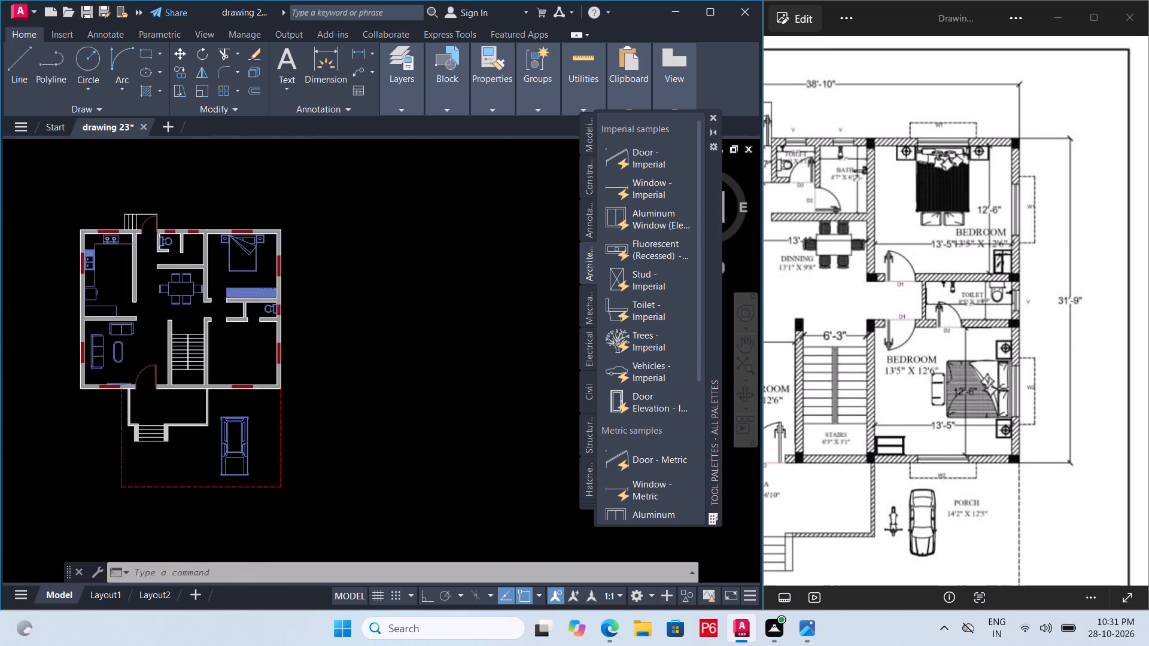
click(259, 270)
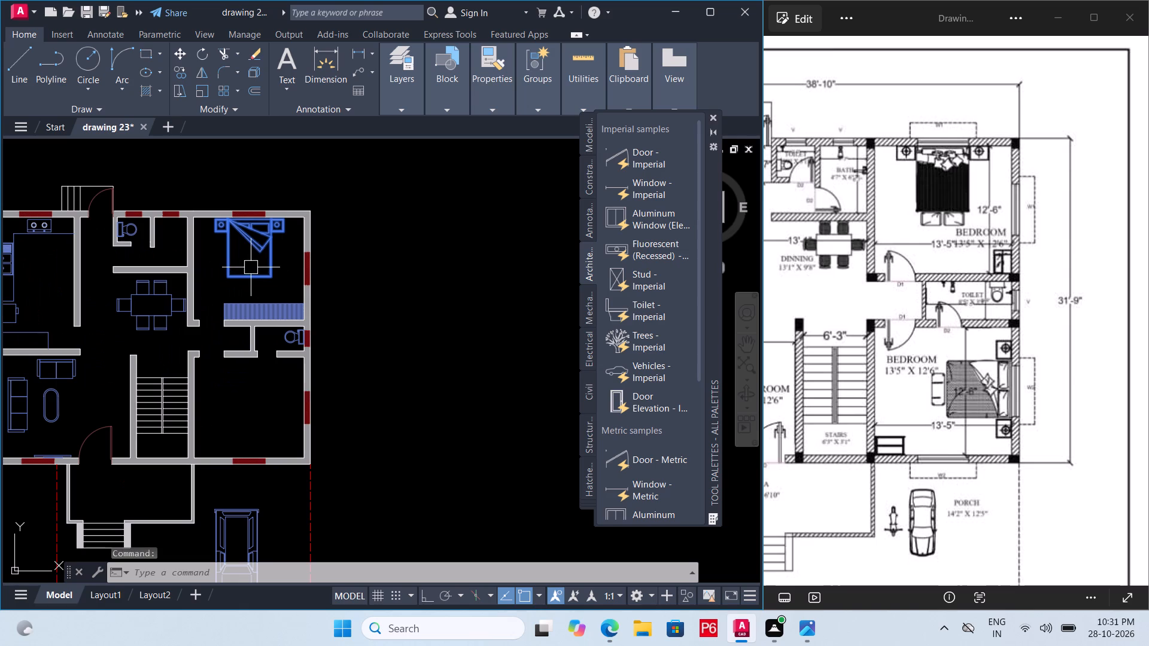
text(CO)
key(space)
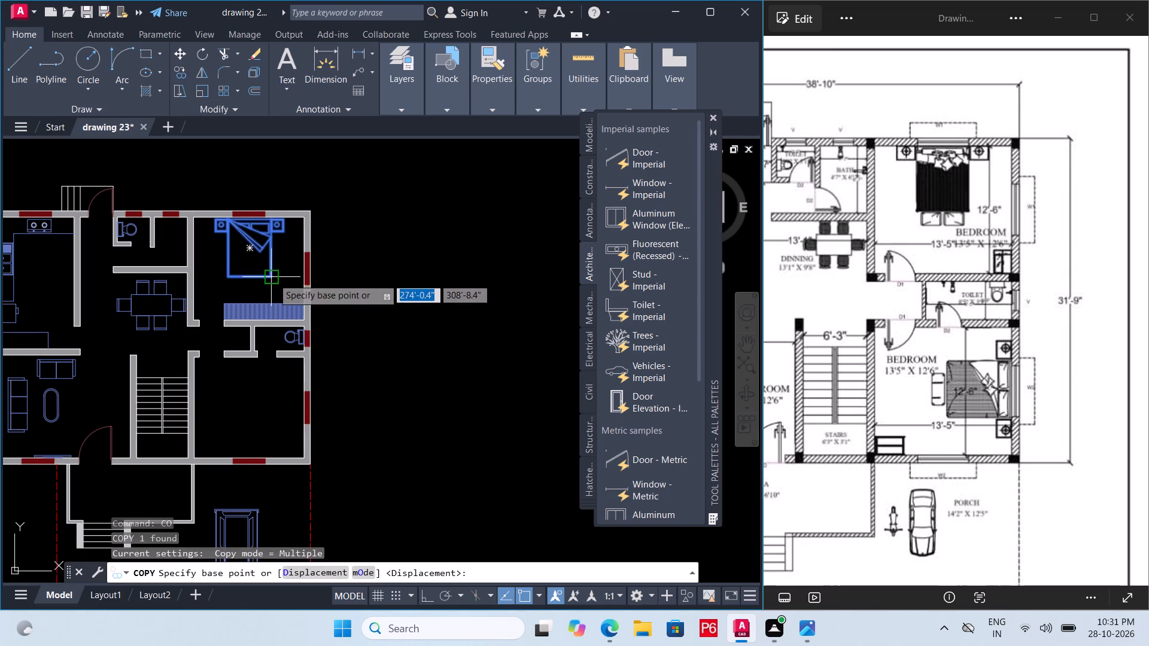
click(275, 278)
scroll(273, 231, down, 2)
scroll(266, 303, up, 2)
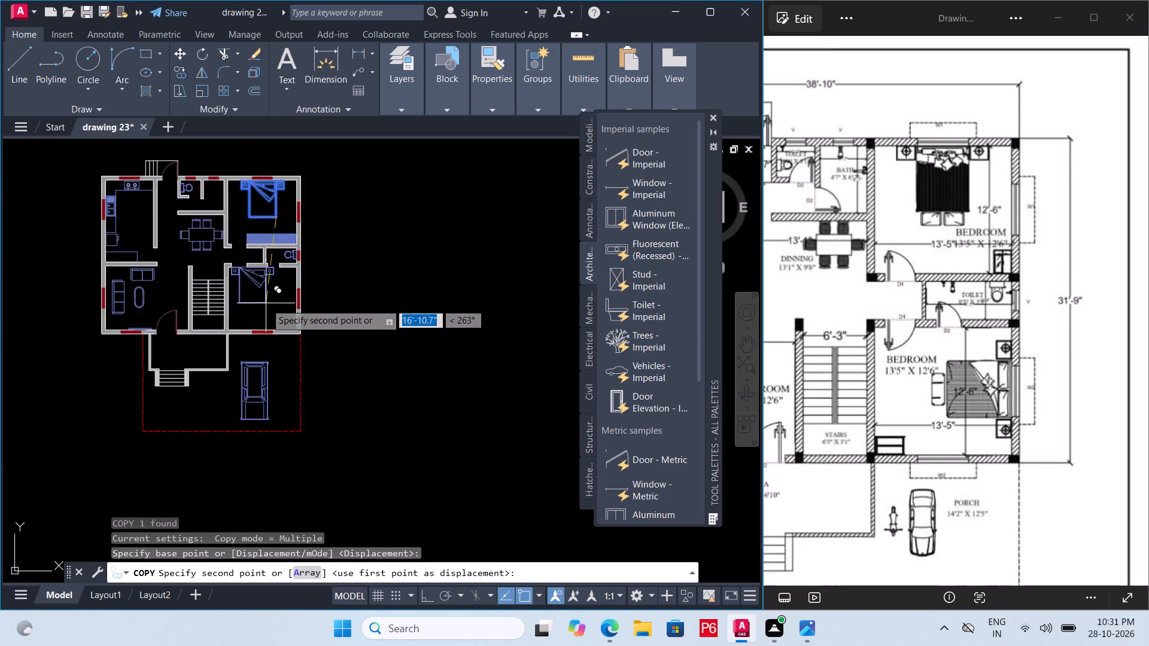
click(284, 324)
key(Escape)
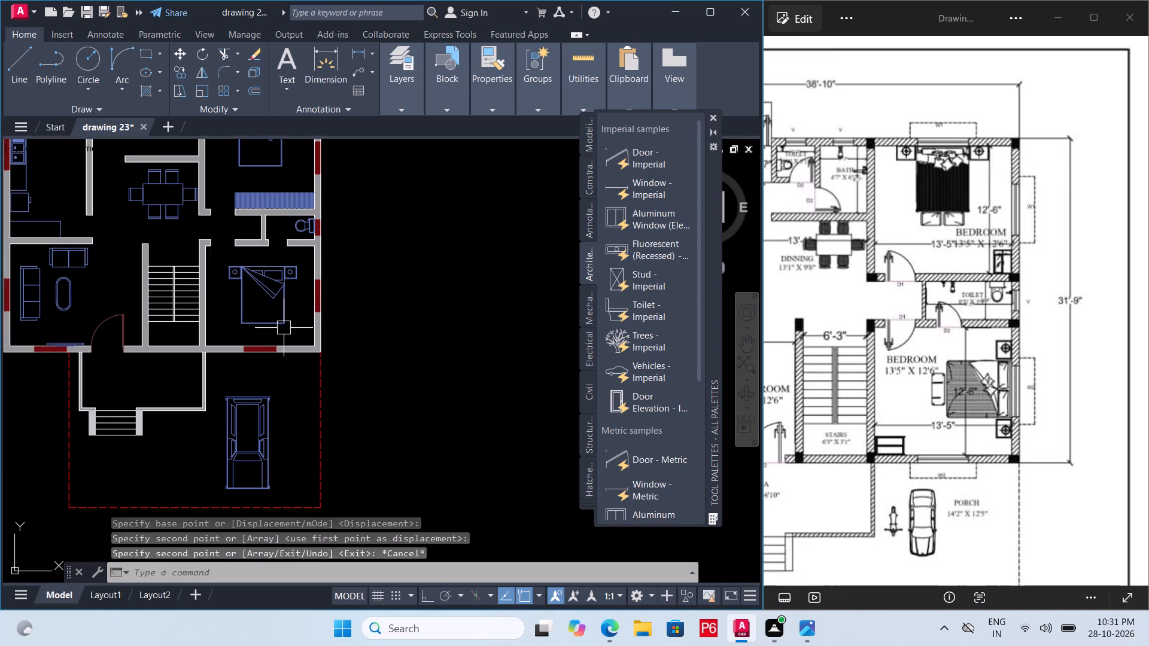
key(ctrl+s)
key(ctrl+s)
key(ctrl+s)
Rotate the copied bed 90° clockwise about its lower-right corner so its head faces the outer right wall, and save the drawing.
click(284, 328)
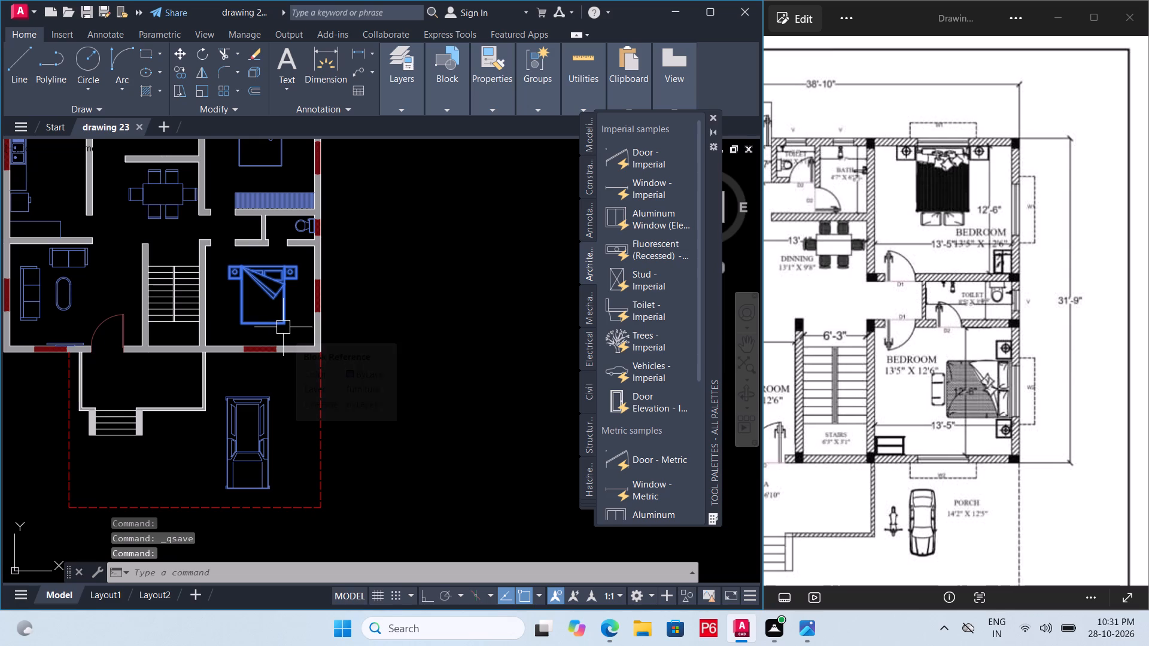
text(ROI)
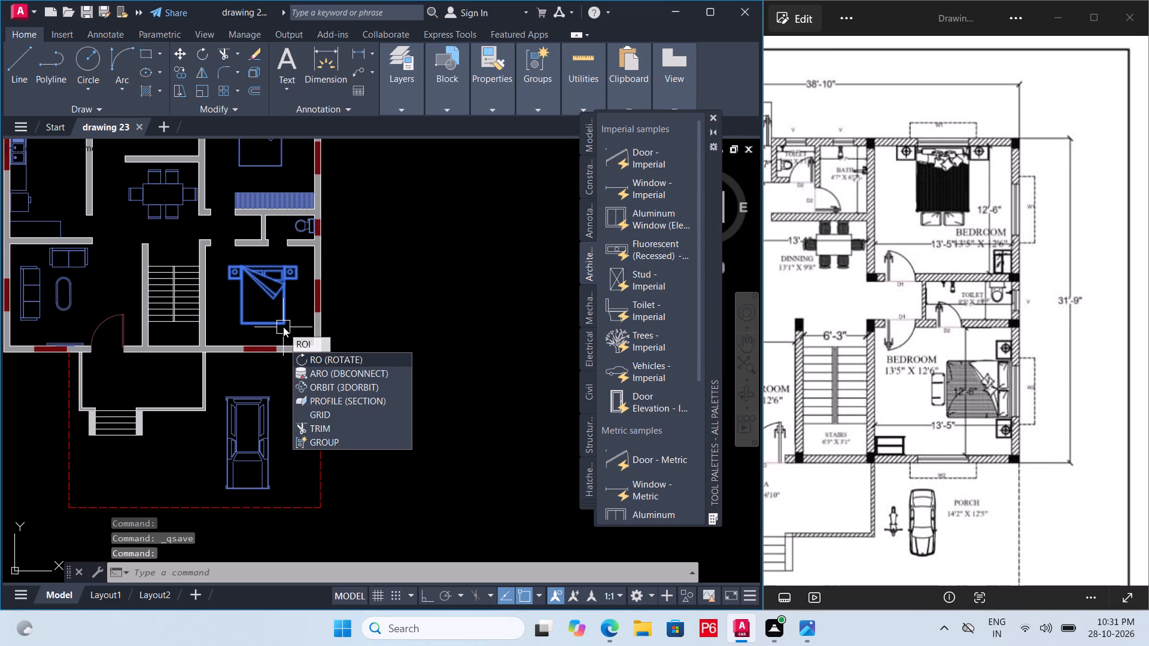
key(BackSpace)
key(space)
click(283, 327)
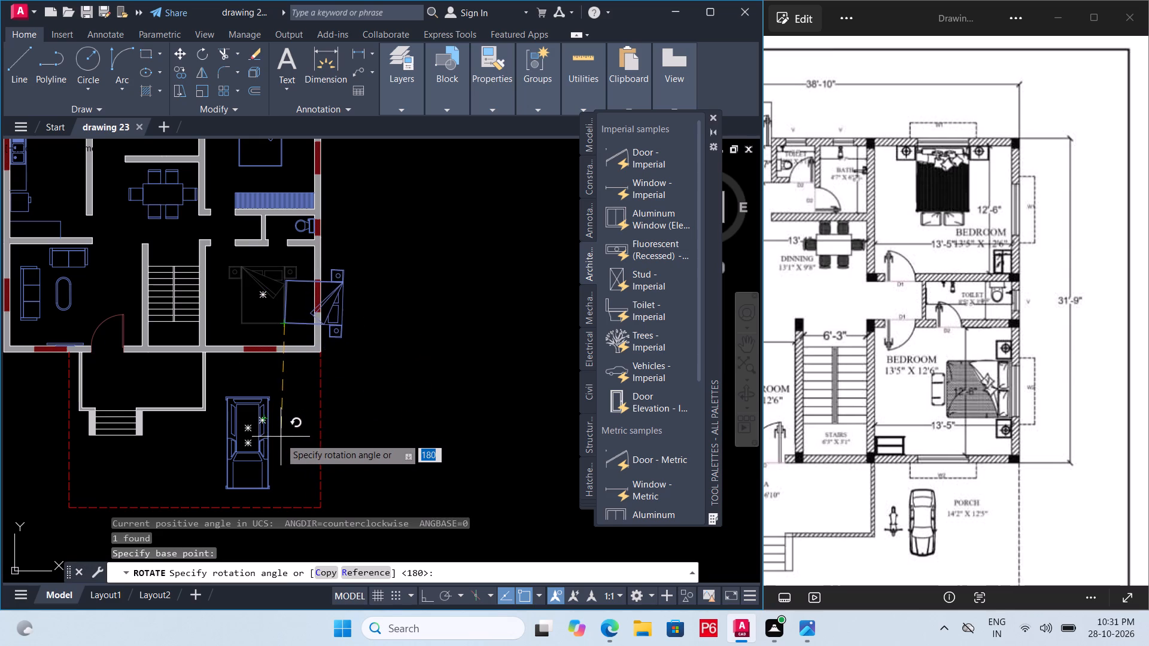
key(F8)
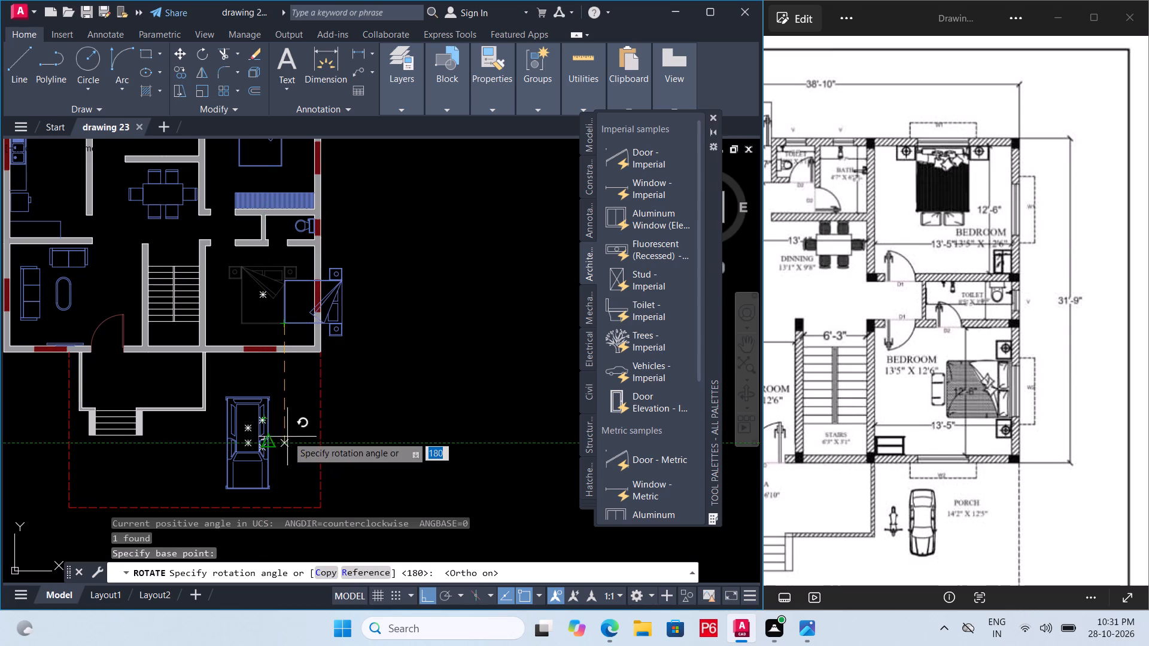
double_click(287, 436)
key(ctrl+s)
key(ctrl+s)
key(ctrl+s)
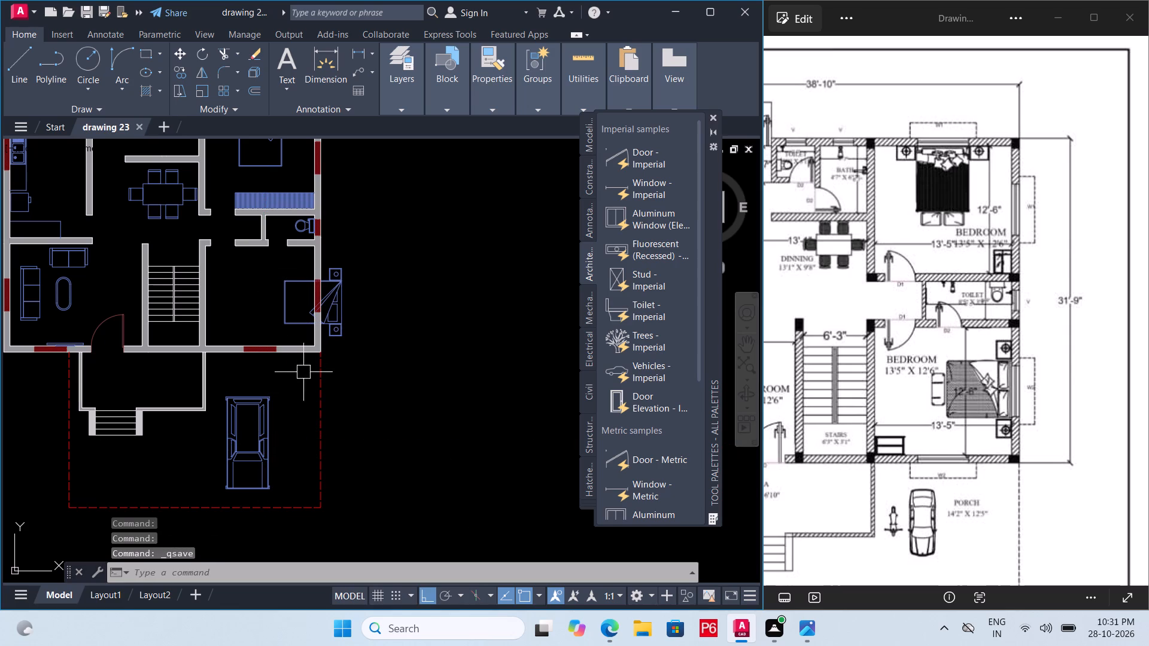
Move the rotated bed inside the lower-right bedroom, with its head against the outer right wall's inner face, and save the drawing.
click(331, 324)
scroll(331, 321, up, 3)
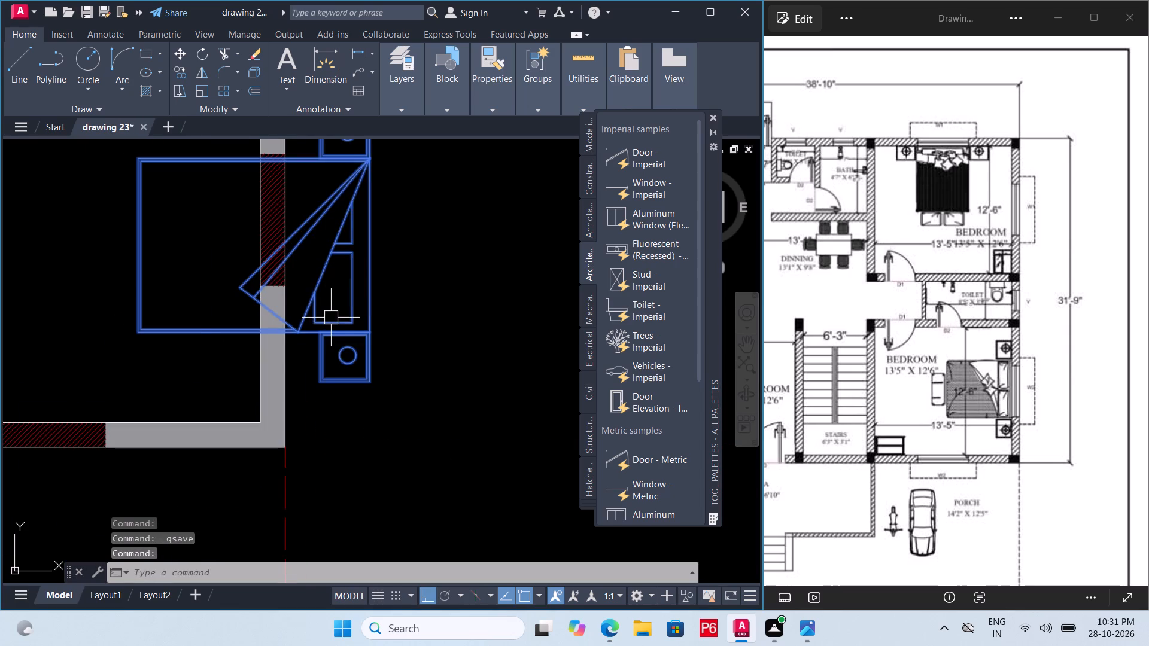
scroll(332, 326, down, 1)
key(m)
key(space)
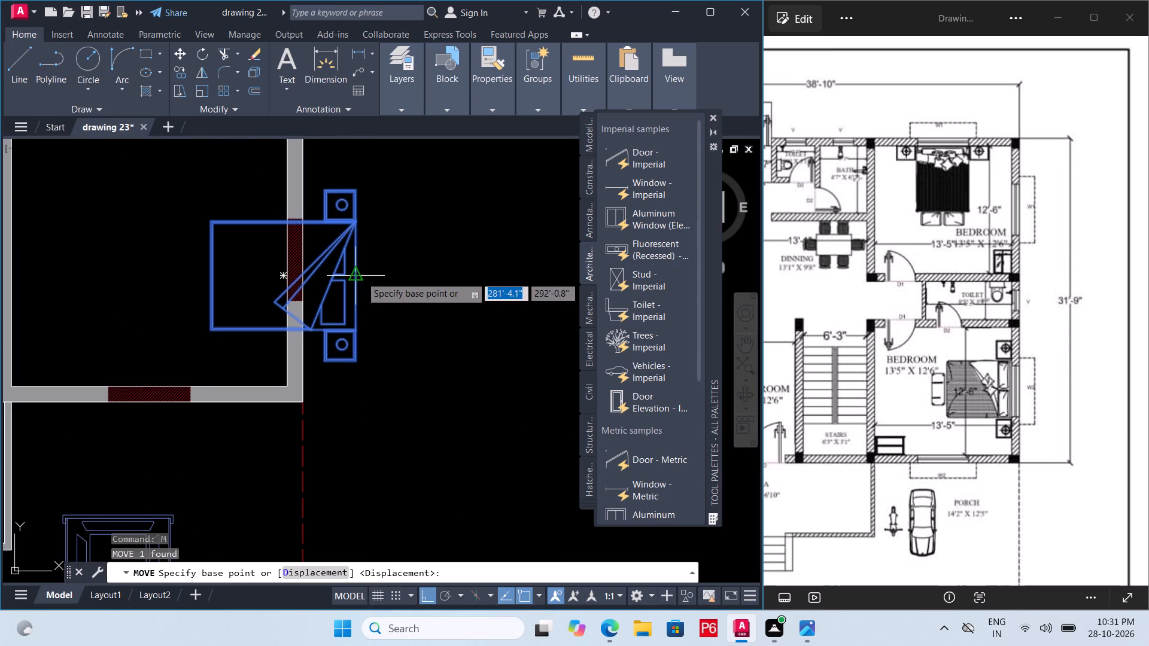
click(361, 276)
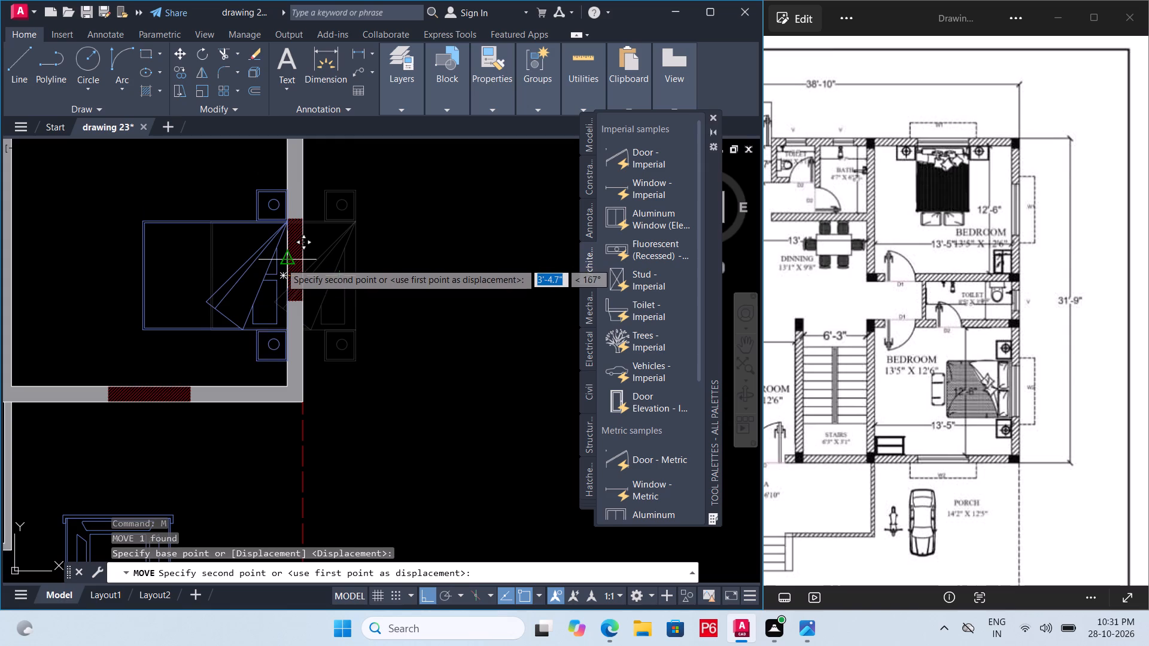
click(281, 270)
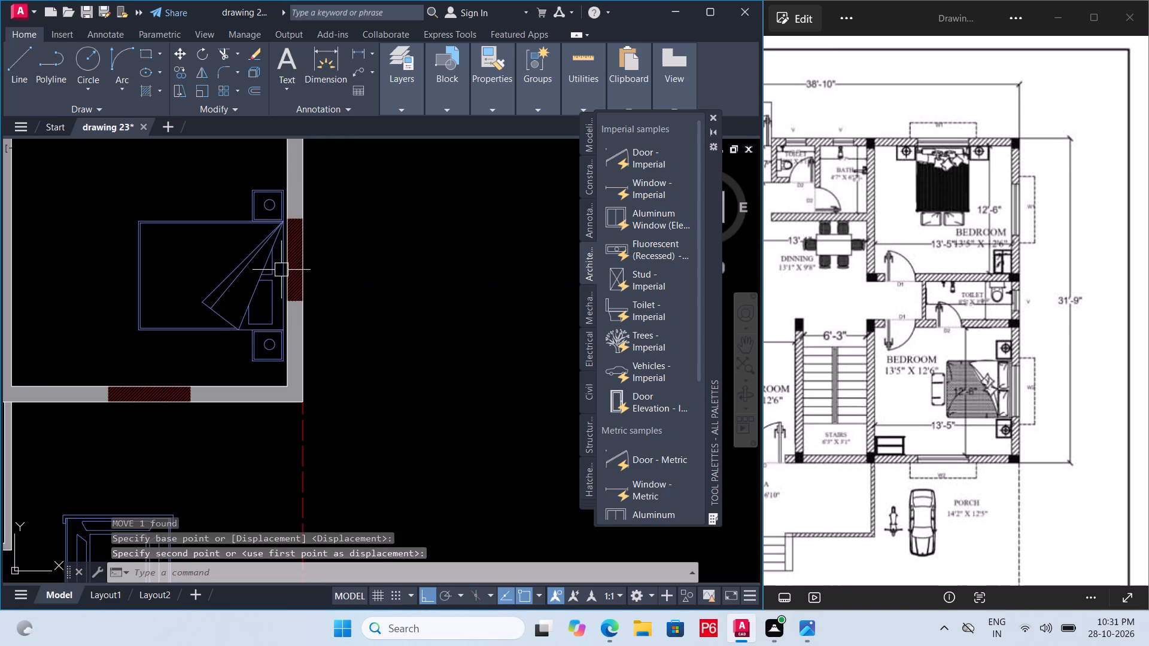
scroll(326, 265, down, 1)
key(ctrl+s)
key(ctrl+s)
key(ctrl+s)
key(ctrl+s)
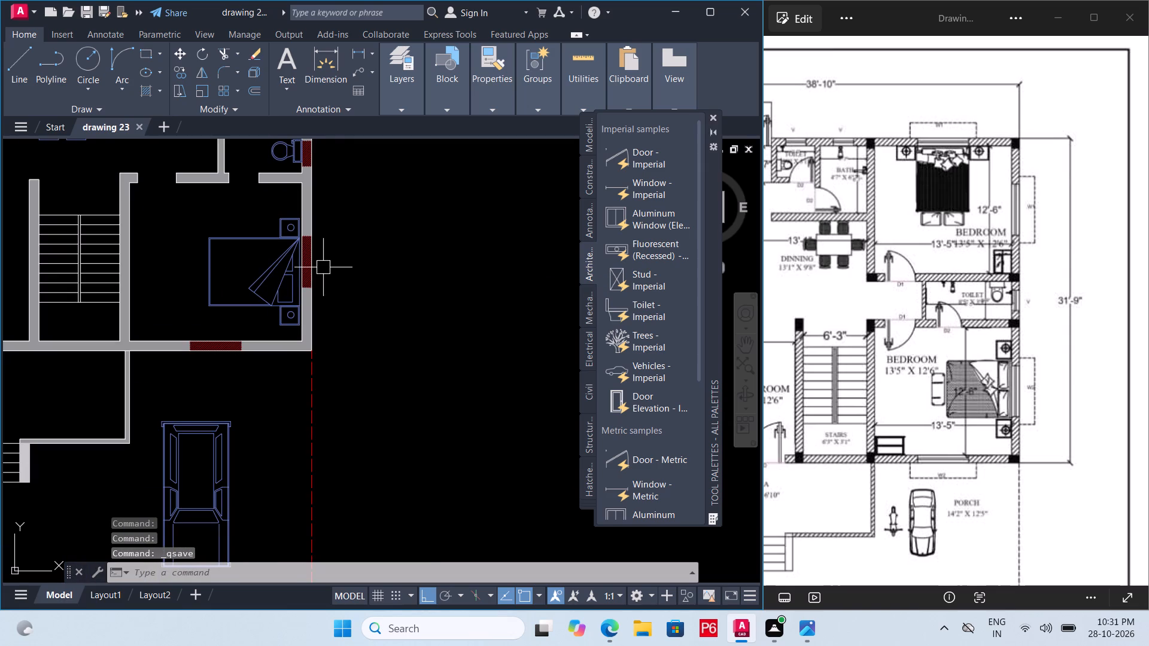
key(ctrl+s)
key(ctrl+s)
key(ctrl+s)
Move the bed farther up along the outer right wall, away from the bedroom's lower wall, and save the drawing.
scroll(285, 282, up, 2)
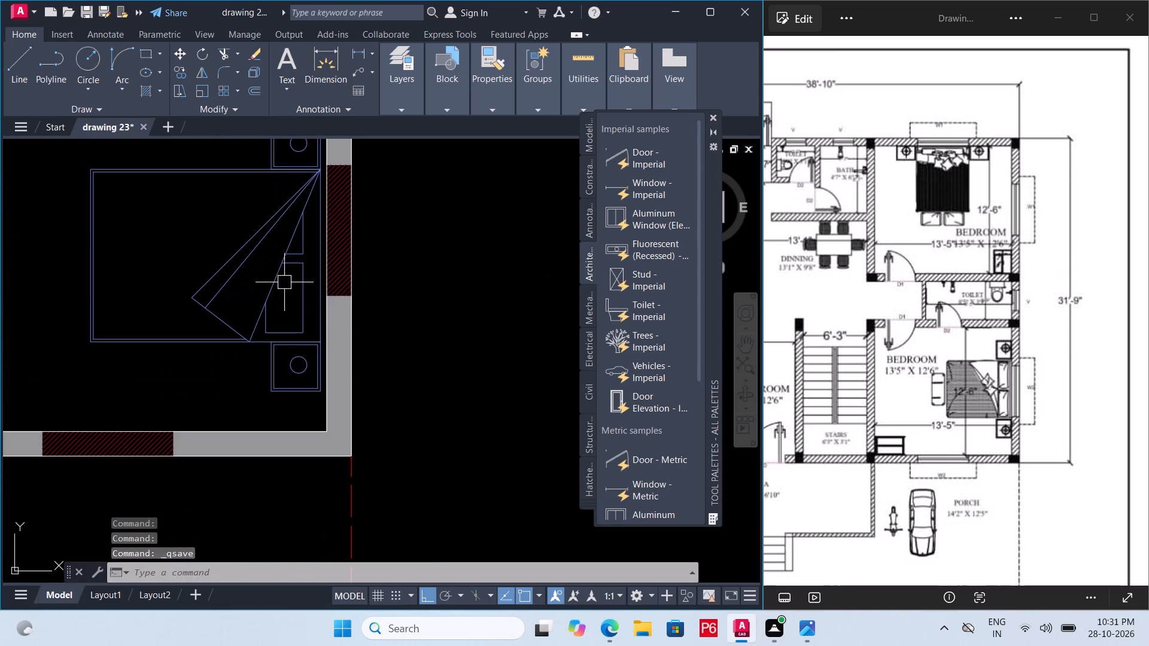
click(284, 282)
click(275, 284)
click(274, 284)
click(244, 332)
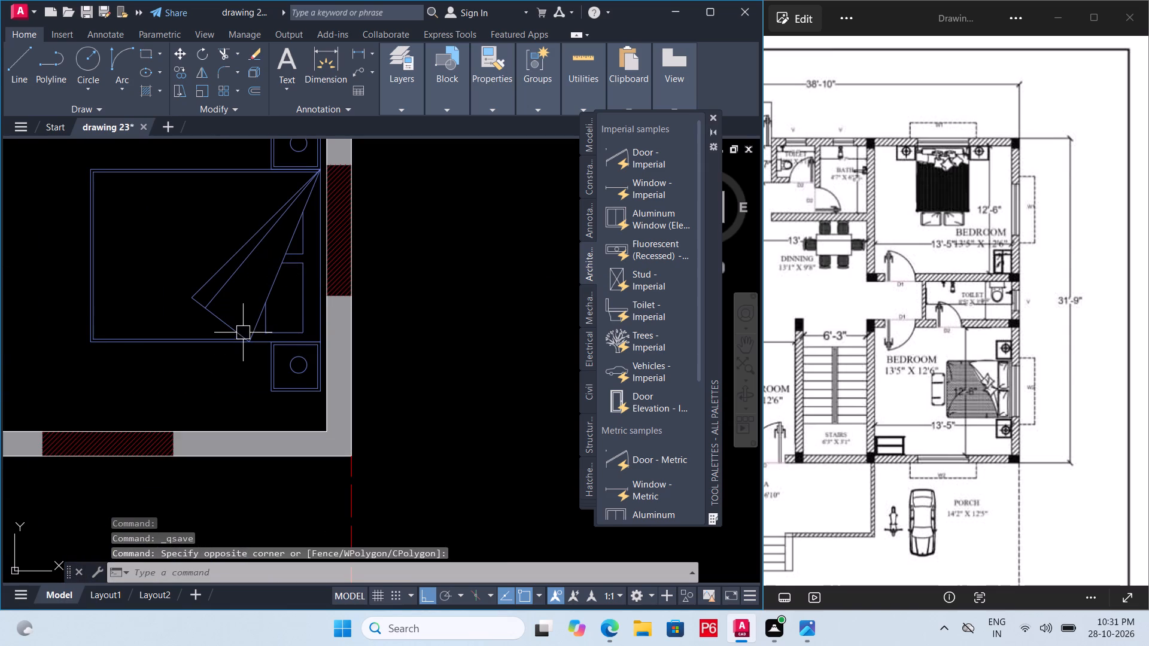
scroll(232, 361, down, 1)
scroll(280, 278, up, 1)
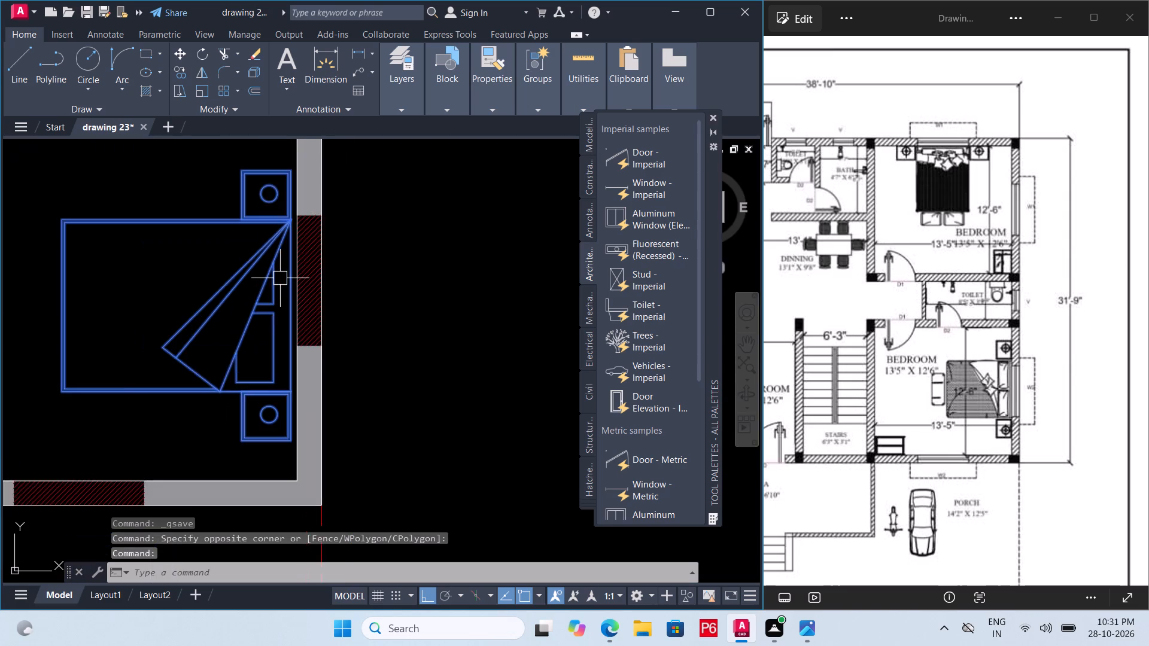
scroll(280, 278, up, 1)
key(m)
key(space)
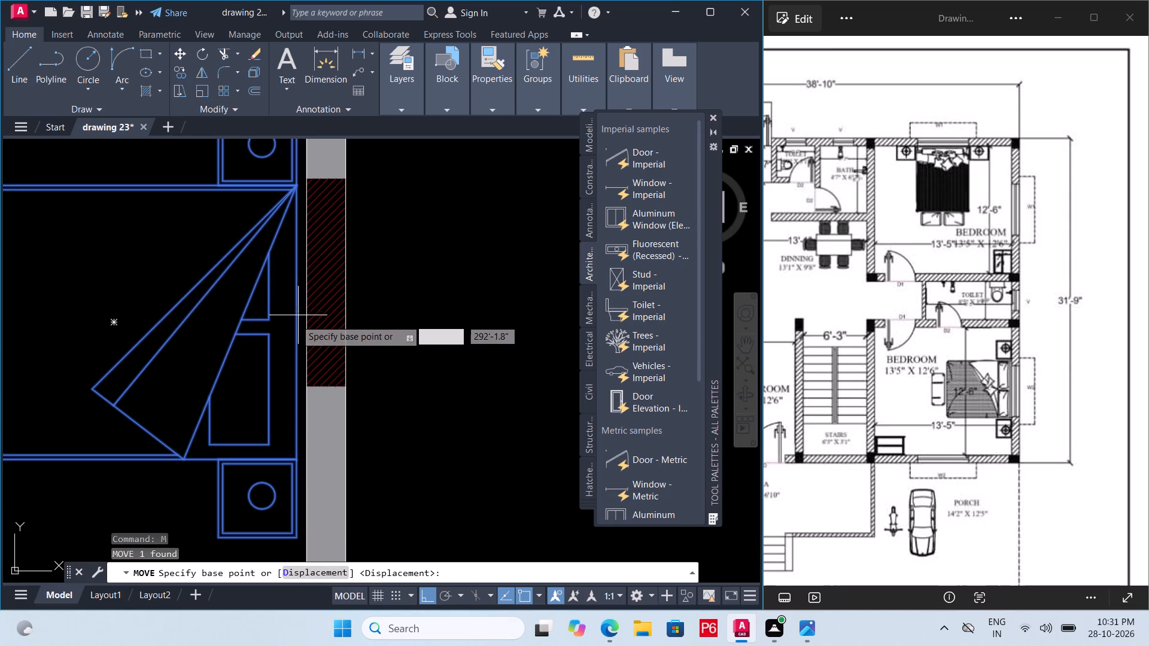
click(296, 319)
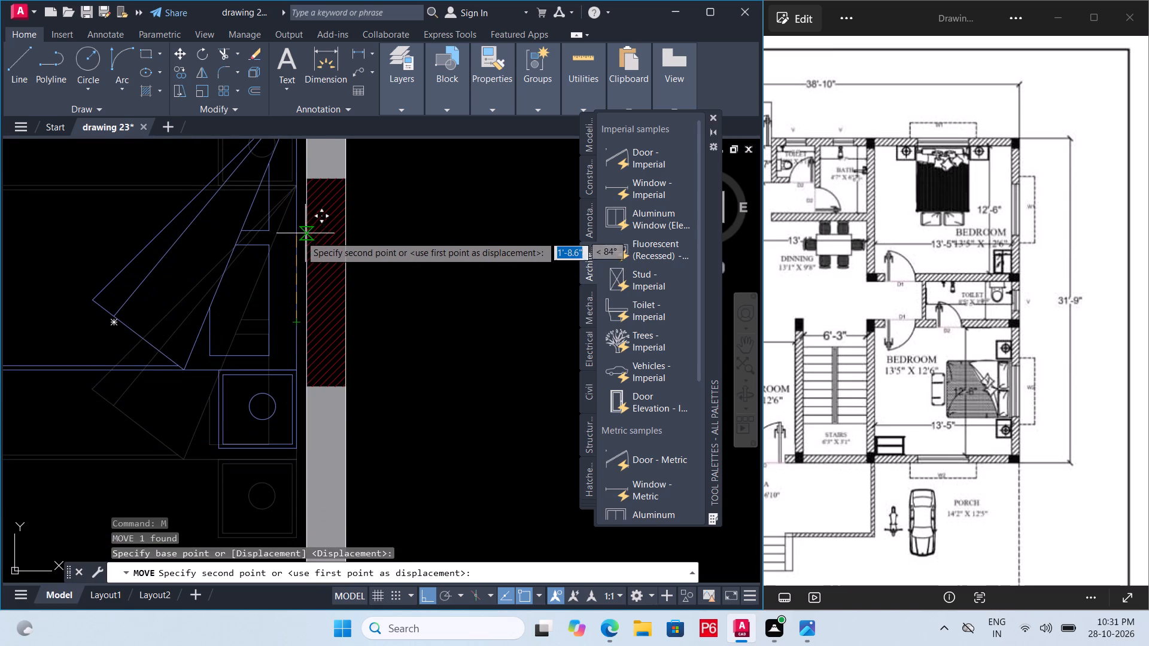
click(299, 237)
scroll(293, 276, down, 2)
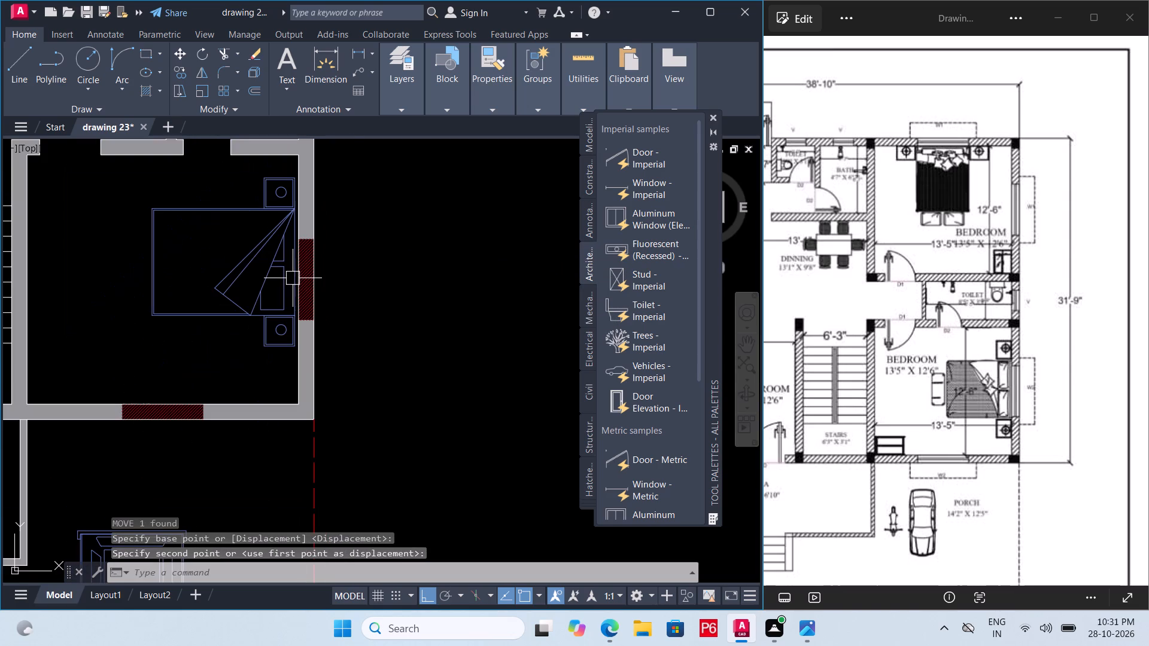
key(ctrl+s)
key(ctrl+s)
key(ctrl+s)
key(ctrl+s)
key(ctrl+s)
key(ctrl+s)
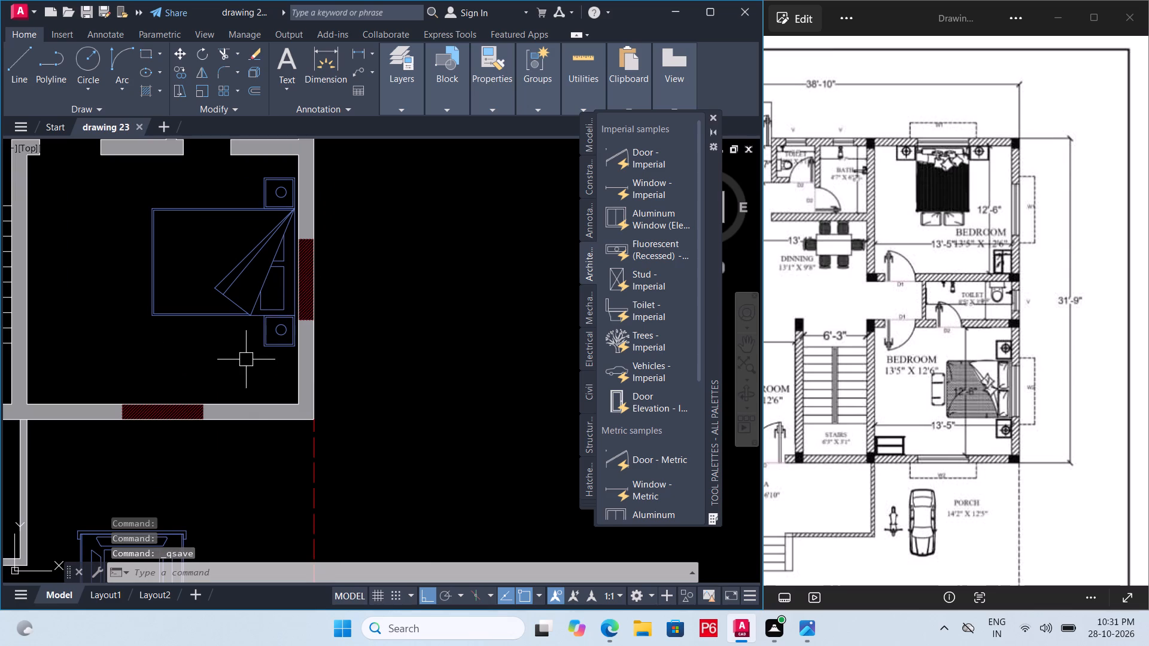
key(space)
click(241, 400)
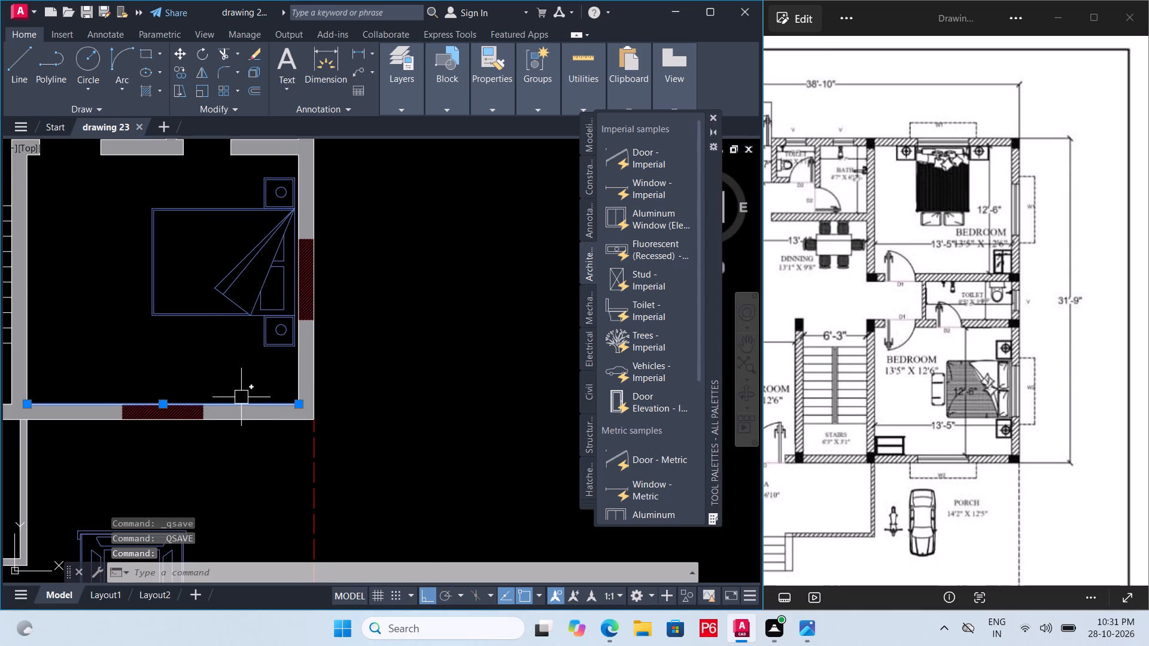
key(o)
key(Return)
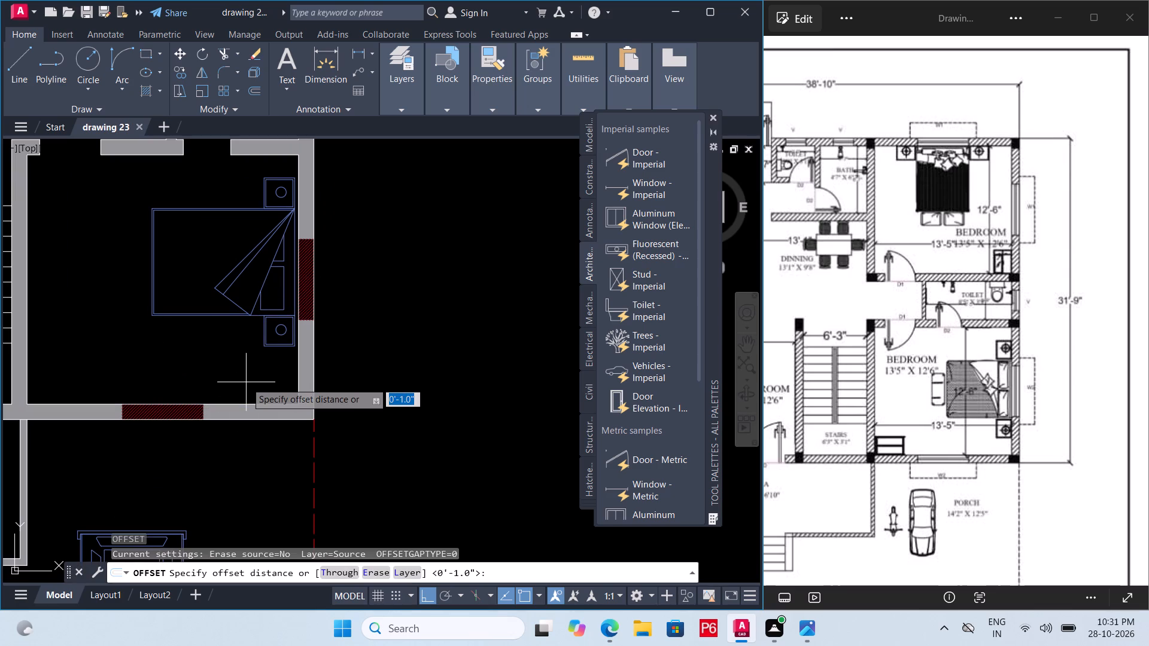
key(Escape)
Offset the inner face line of the lower-right bedroom's lower wall 2' into the room, and save the drawing.
click(242, 398)
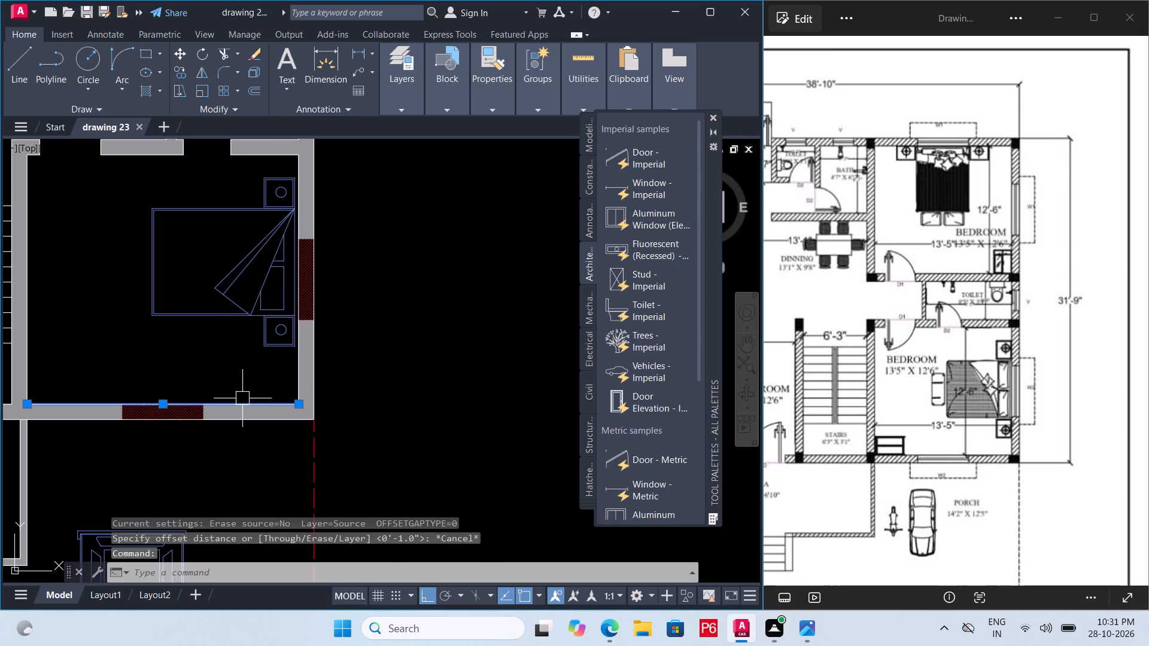
key(i)
key(BackSpace)
key(o)
key(Return)
text(2')
key(Return)
click(245, 382)
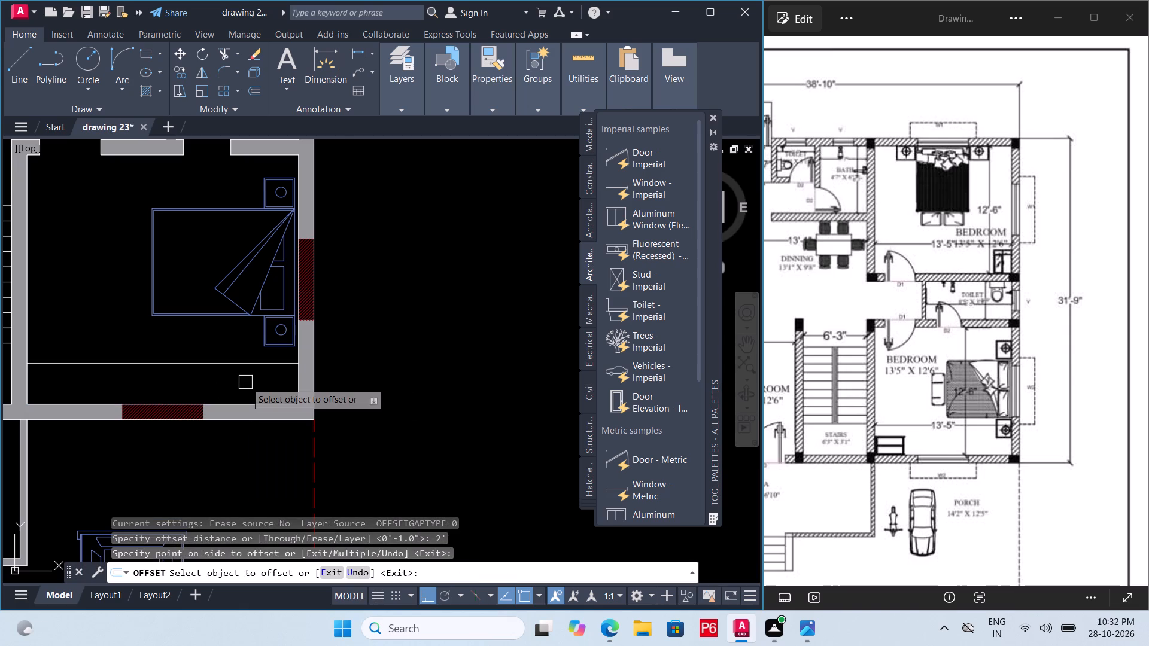
key(ctrl+s)
key(ctrl+s)
key(ctrl+s)
key(ctrl+s)
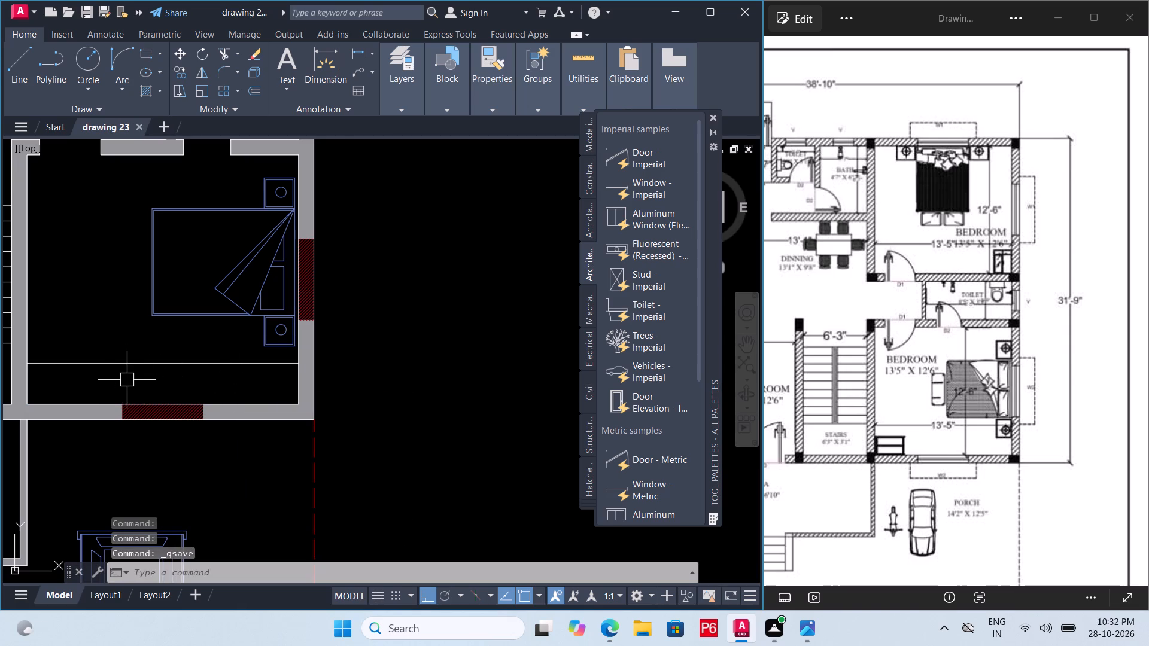
Draw a vertical line across the 2' strip, from the wall face just left of the lower window up to the offset line.
key(l)
key(space)
scroll(121, 400, up, 2)
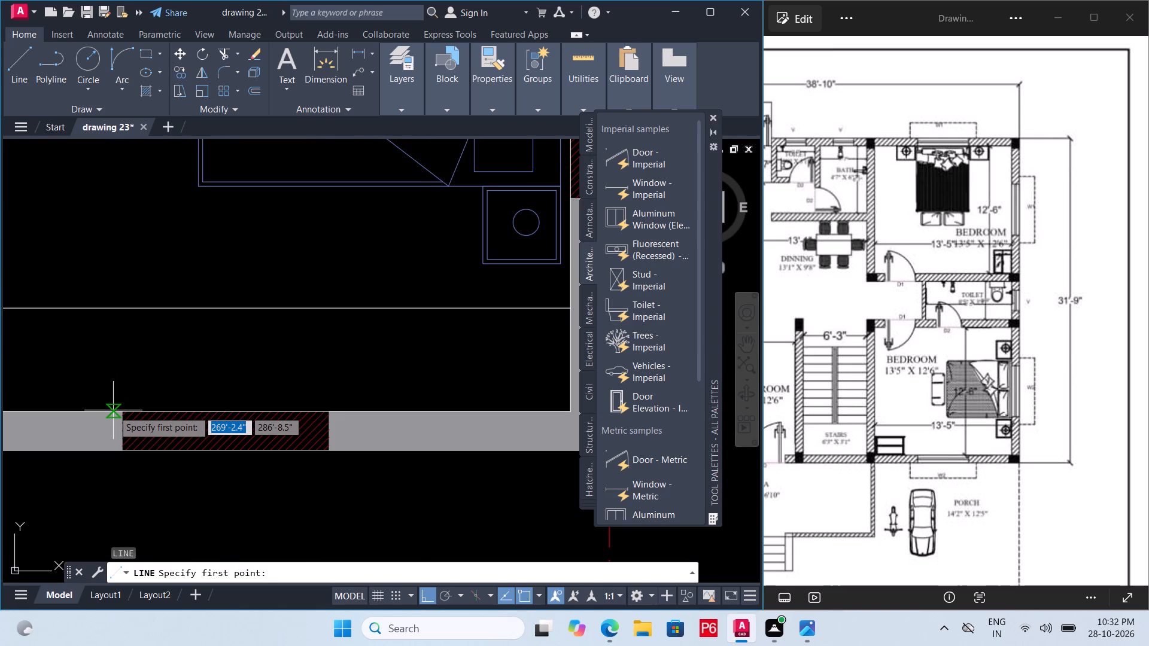
click(113, 410)
click(109, 304)
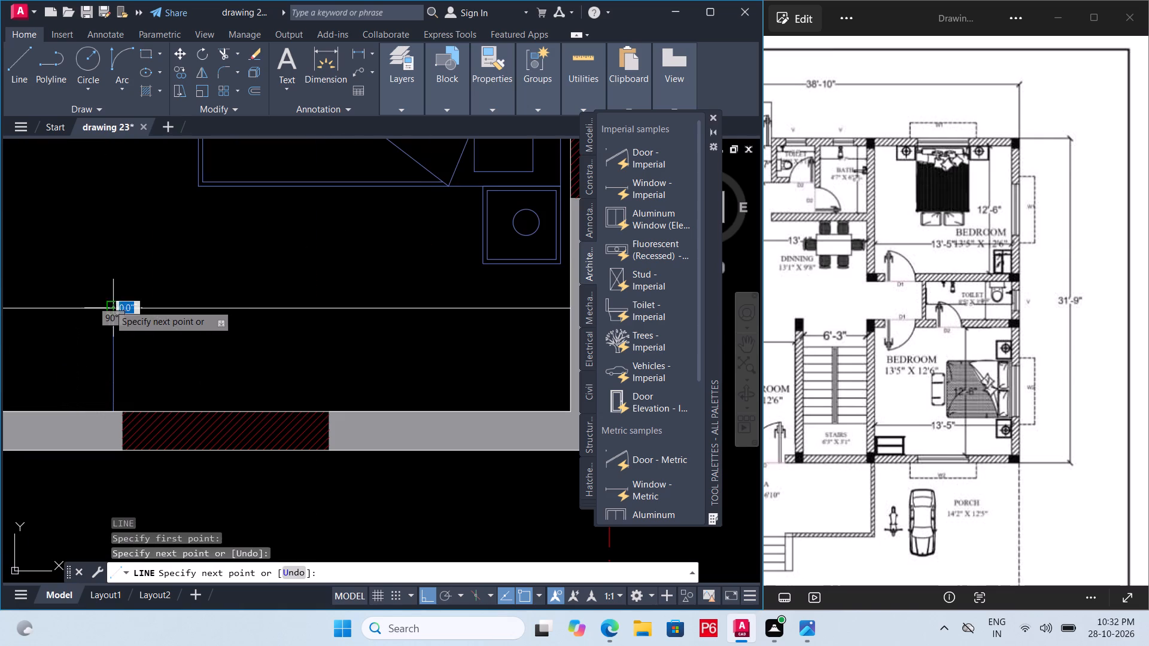
key(Escape)
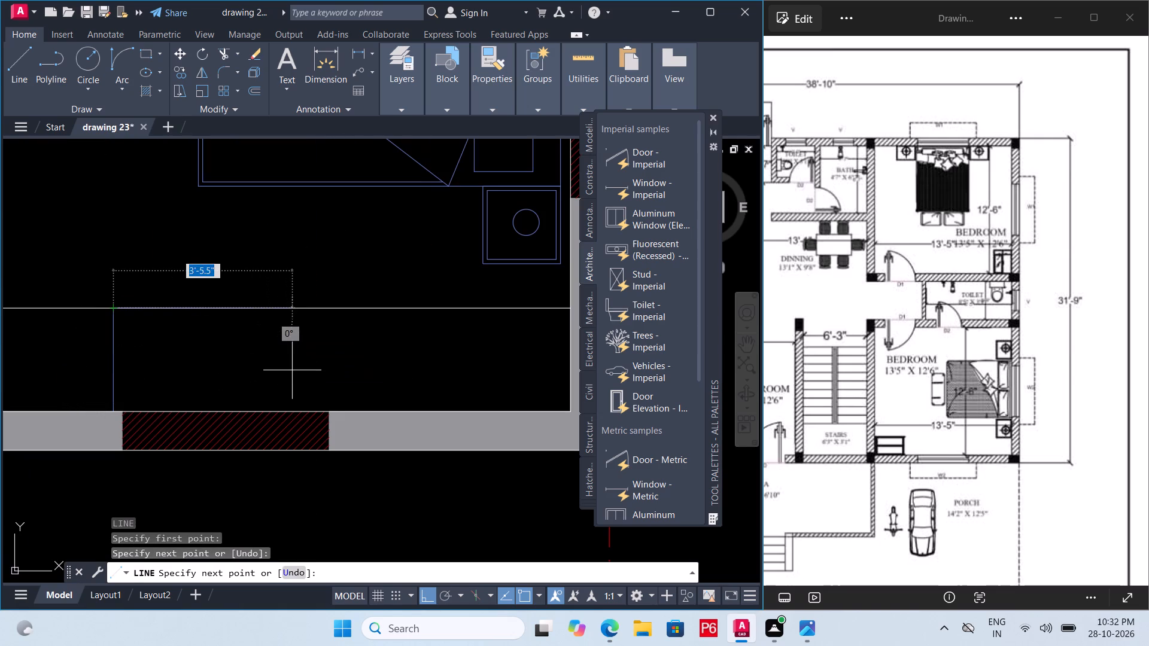
Draw a second vertical line across the 2' strip, from the wall face just right of the lower window up to the offset line, and save.
key(l)
key(space)
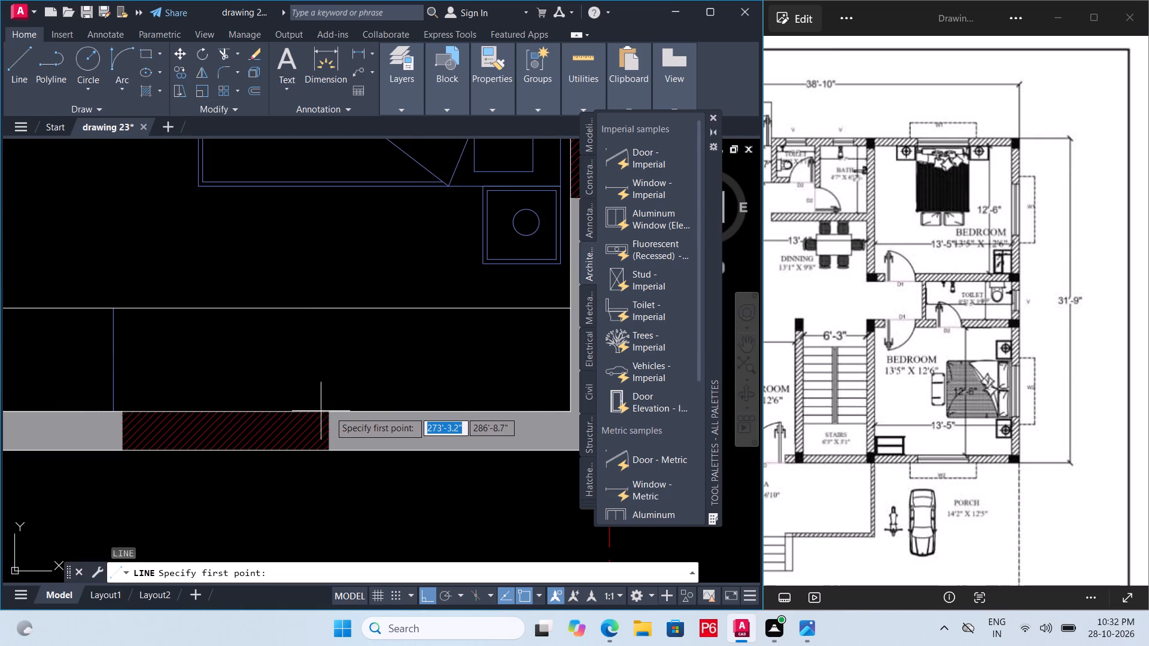
click(339, 409)
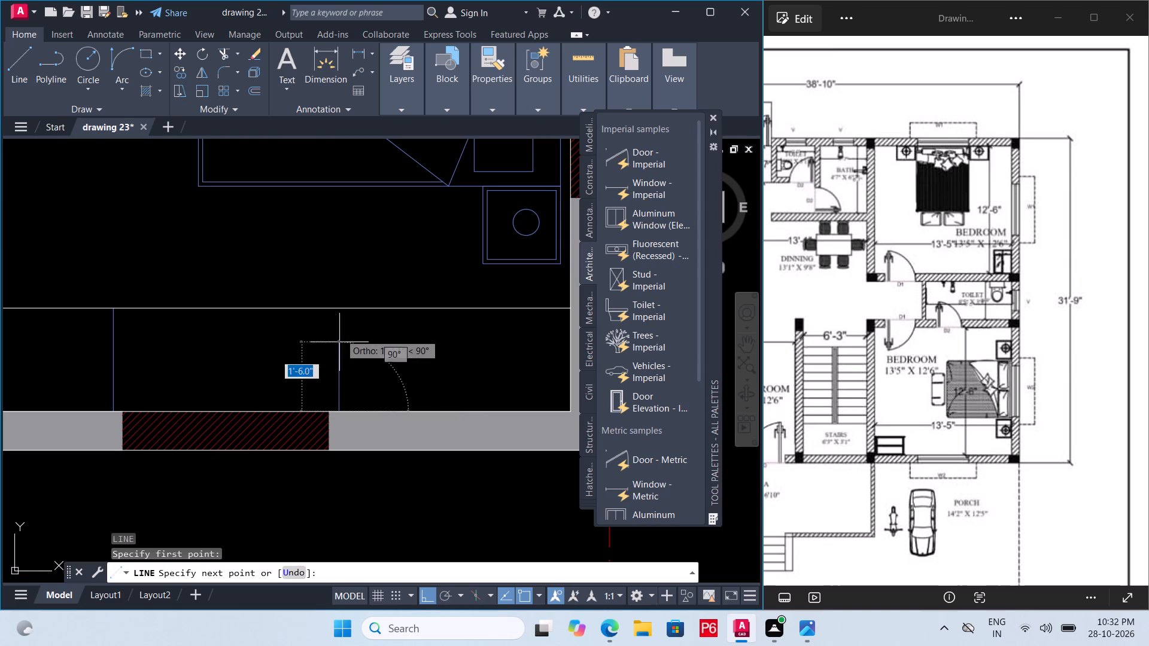
click(340, 308)
key(Escape)
key(ctrl+s)
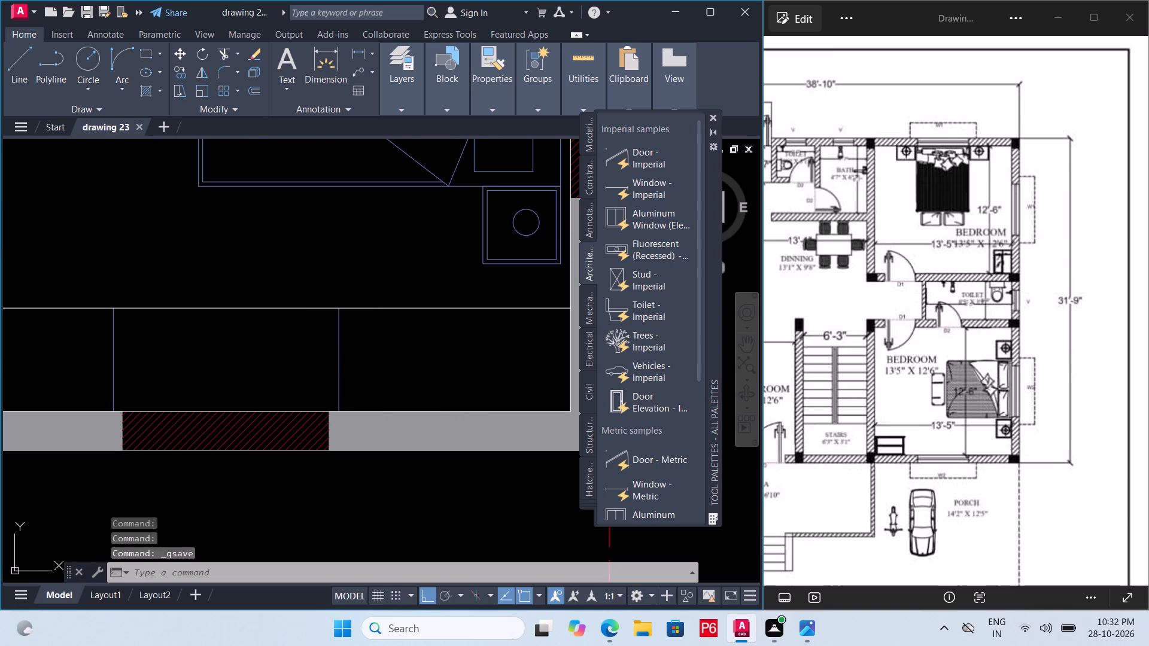
key(ctrl+s)
key(ctrl+s)
key(ctrl+s)
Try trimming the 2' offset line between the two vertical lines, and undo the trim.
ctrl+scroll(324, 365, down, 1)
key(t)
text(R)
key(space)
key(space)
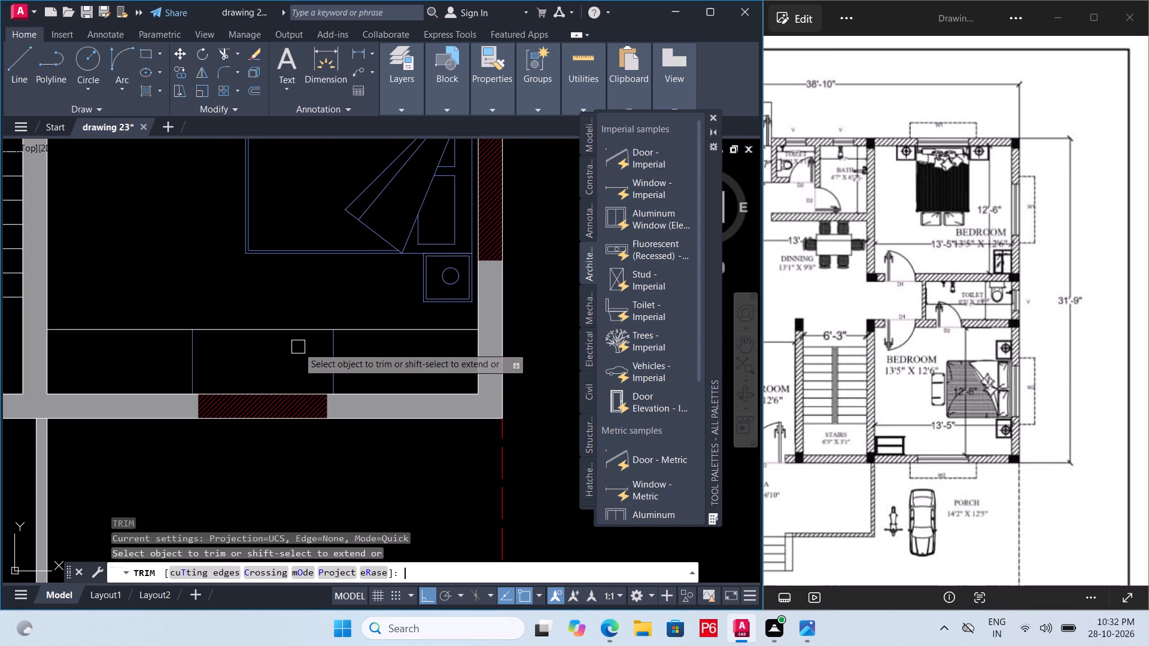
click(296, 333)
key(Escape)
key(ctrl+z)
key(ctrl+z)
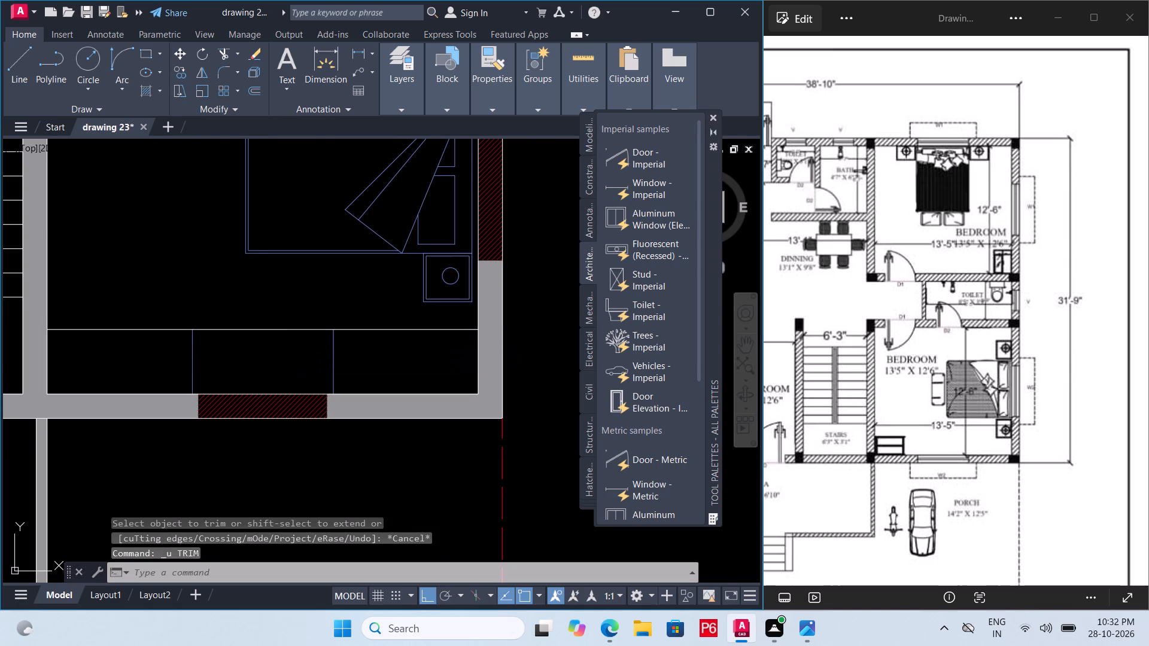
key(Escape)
Trim away the part of the 2' offset line between the two vertical lines, and save the drawing.
scroll(278, 343, down, 1)
click(268, 318)
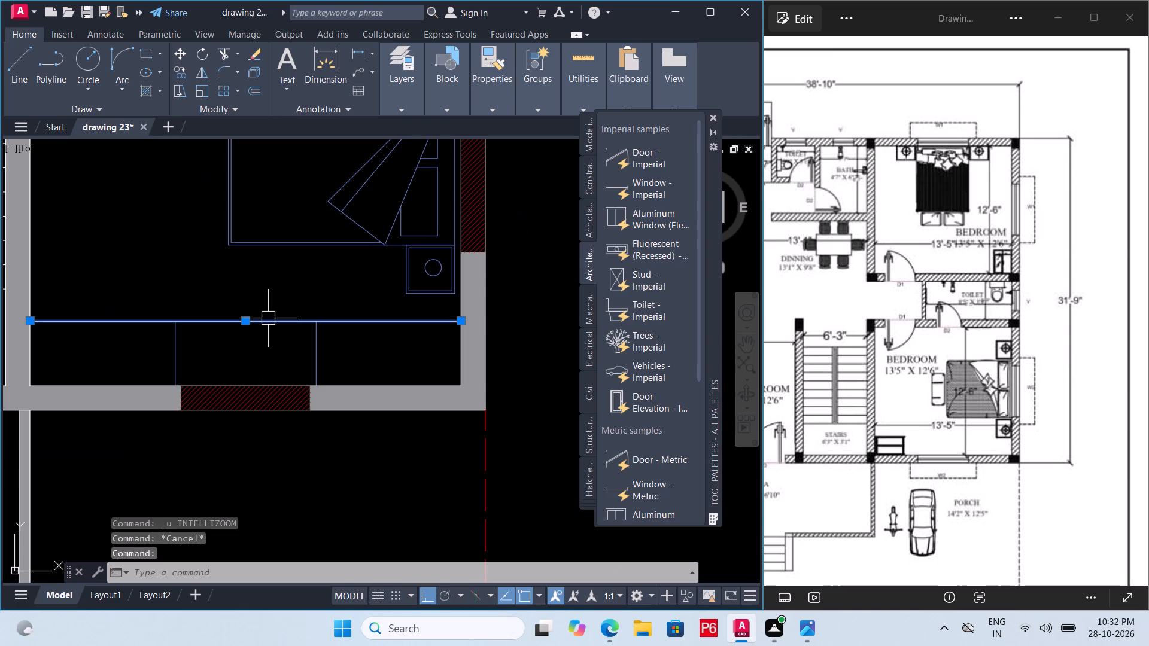
key(Escape)
text(TR)
key(space)
key(space)
click(267, 319)
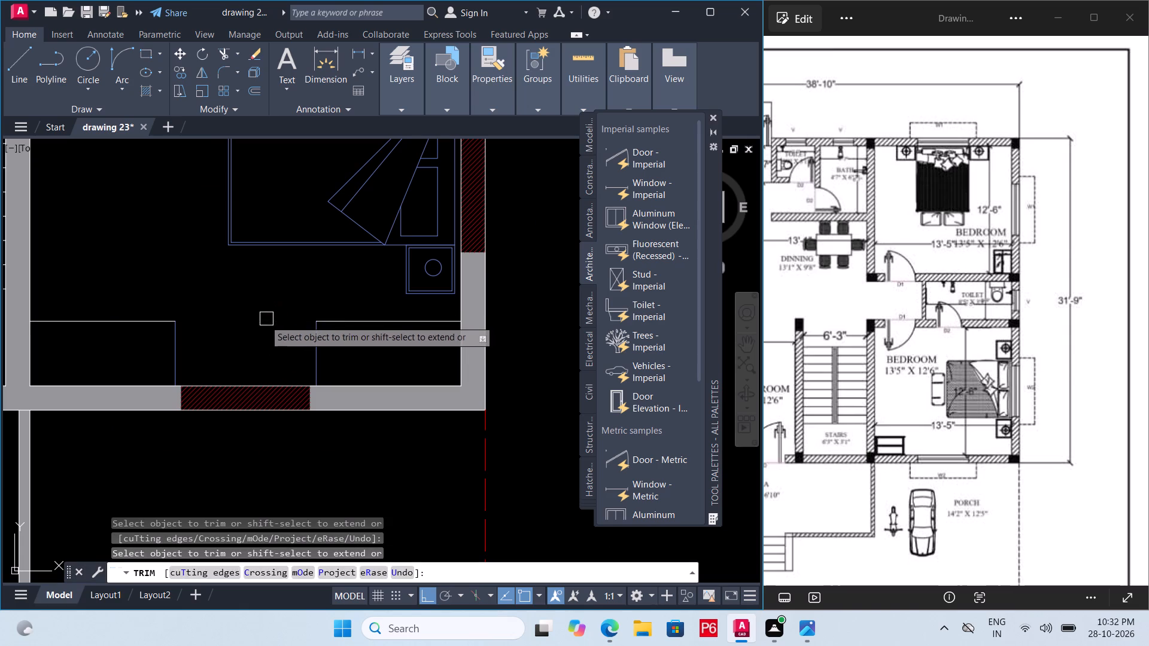
key(ctrl+s)
key(ctrl+s)
key(ctrl+s)
key(ctrl+s)
key(Escape)
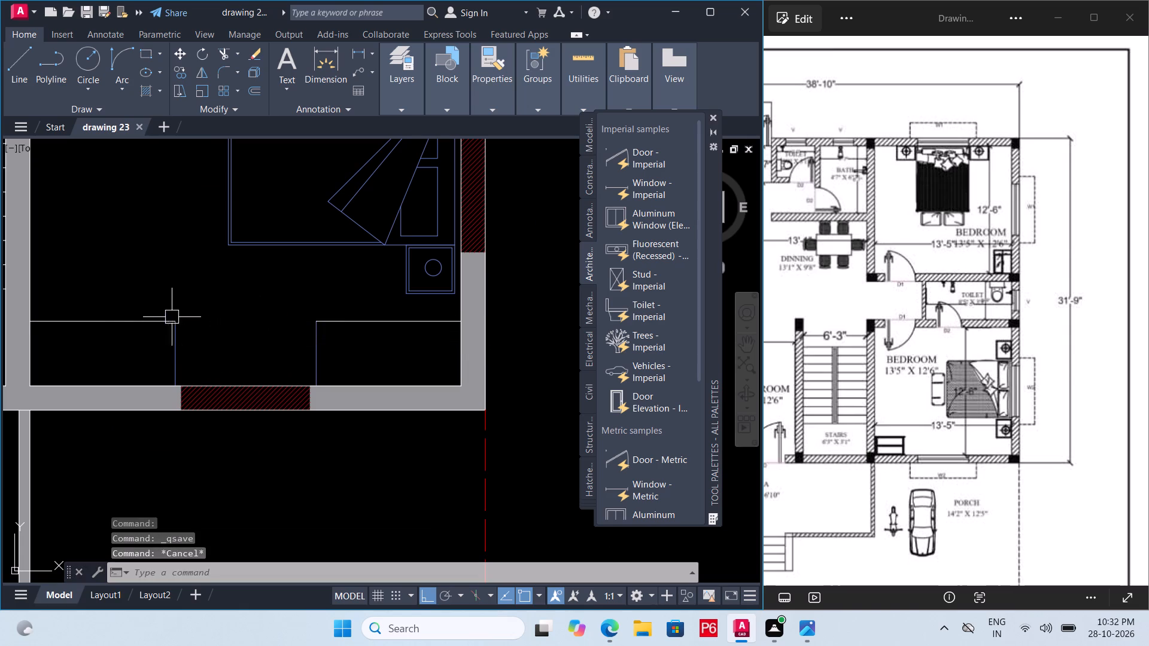
Assign the two remaining pieces of the offset line to the furniture layer, and save the drawing.
click(153, 321)
click(374, 325)
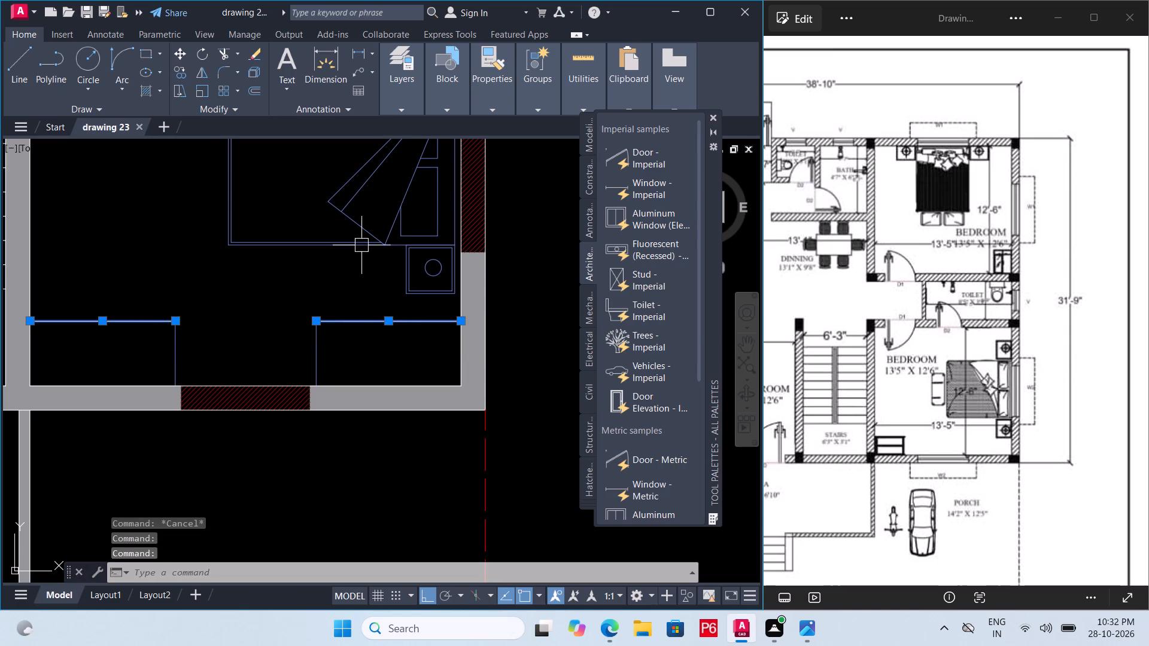
click(384, 95)
click(484, 124)
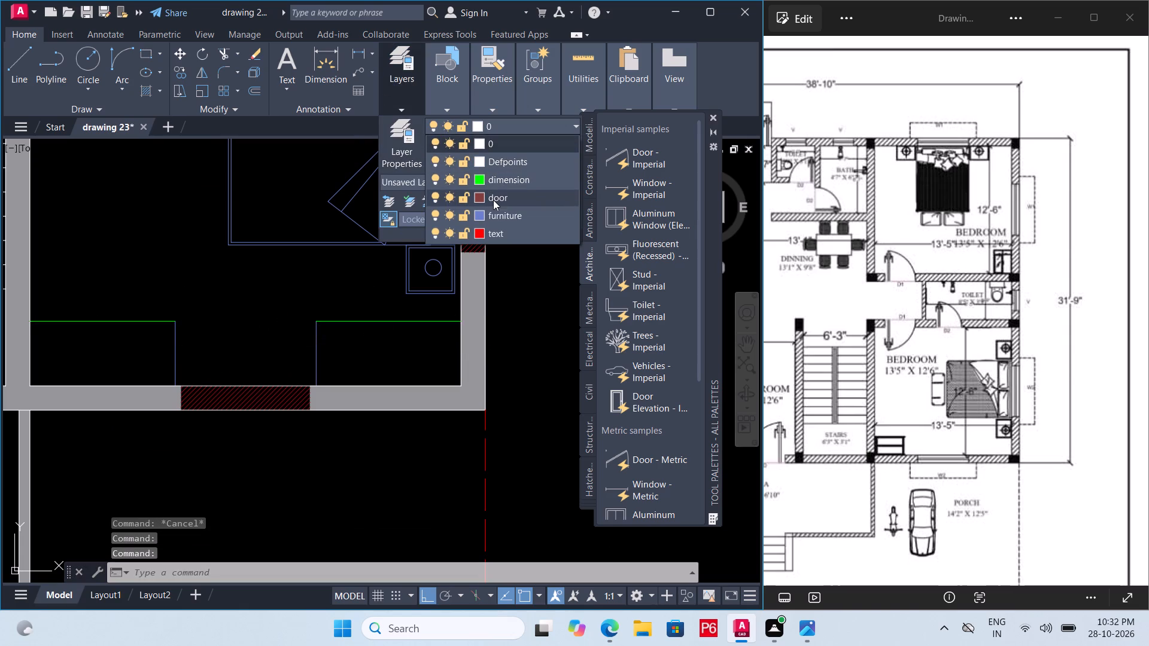
click(494, 215)
key(Escape)
key(ctrl+s)
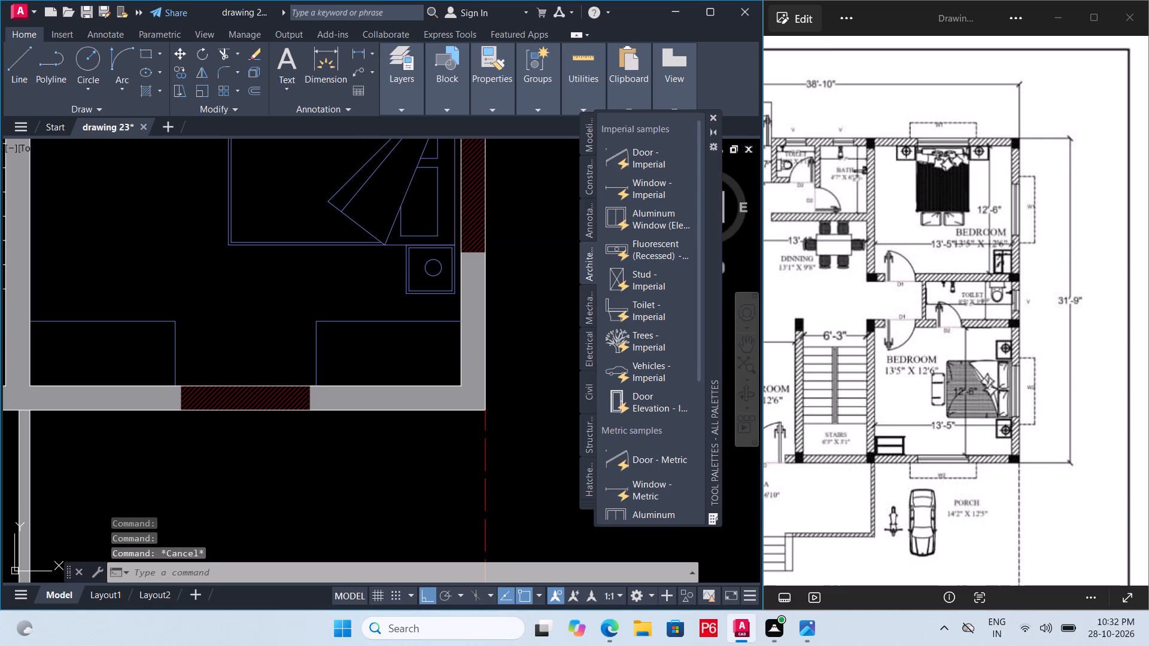
key(ctrl+s)
key(ctrl+s)
key(ctrl+s)
key(ctrl+s)
key(ctrl+s)
key(ctrl+s)
Draw a horizontal line across the gap, joining the upper ends of the two vertical lines in front of the window.
key(l)
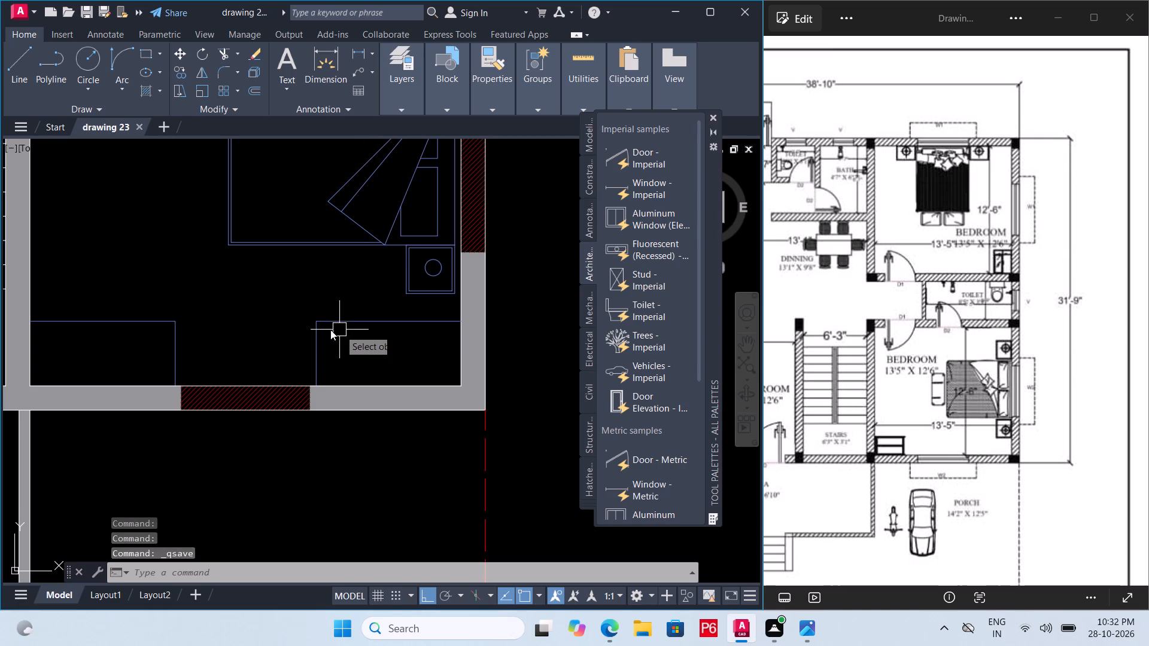
key(space)
click(177, 319)
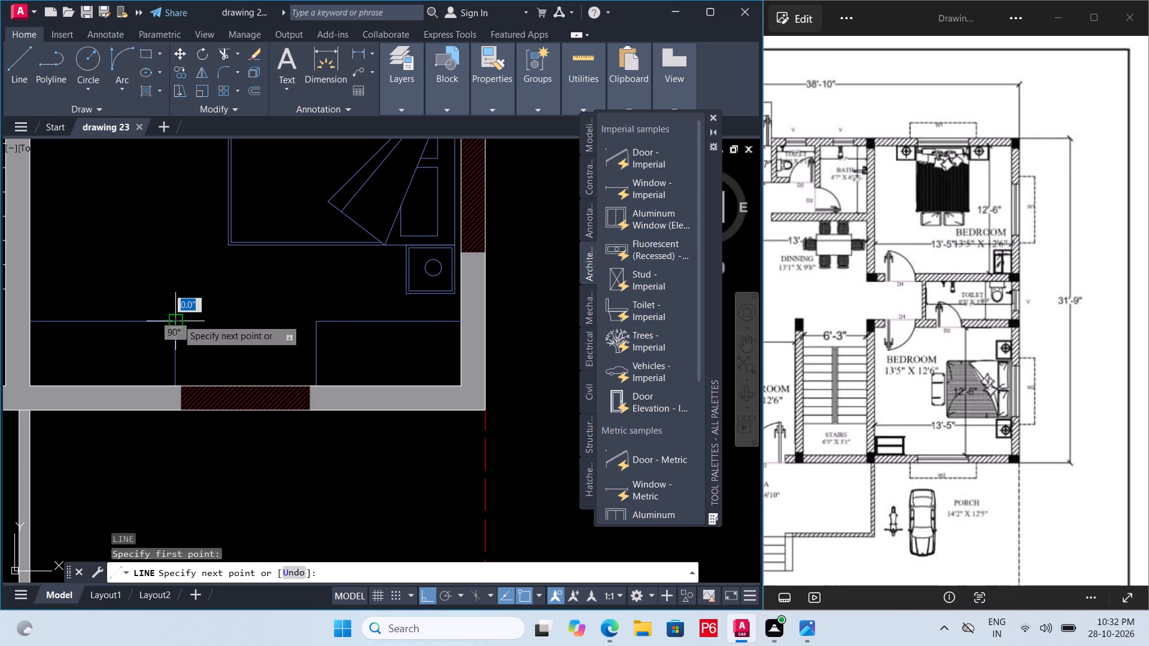
click(323, 315)
key(space)
Set the linetype of the new line in front of the window to the dashed ACAD_ISO02 type, and save the drawing.
click(297, 316)
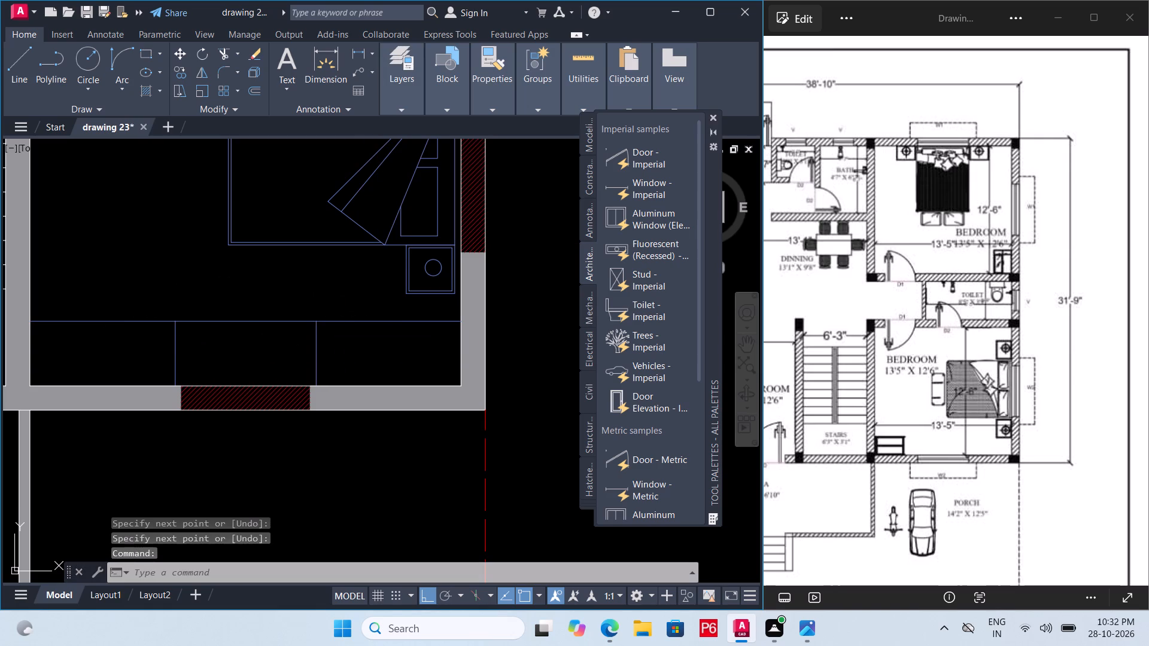
click(415, 103)
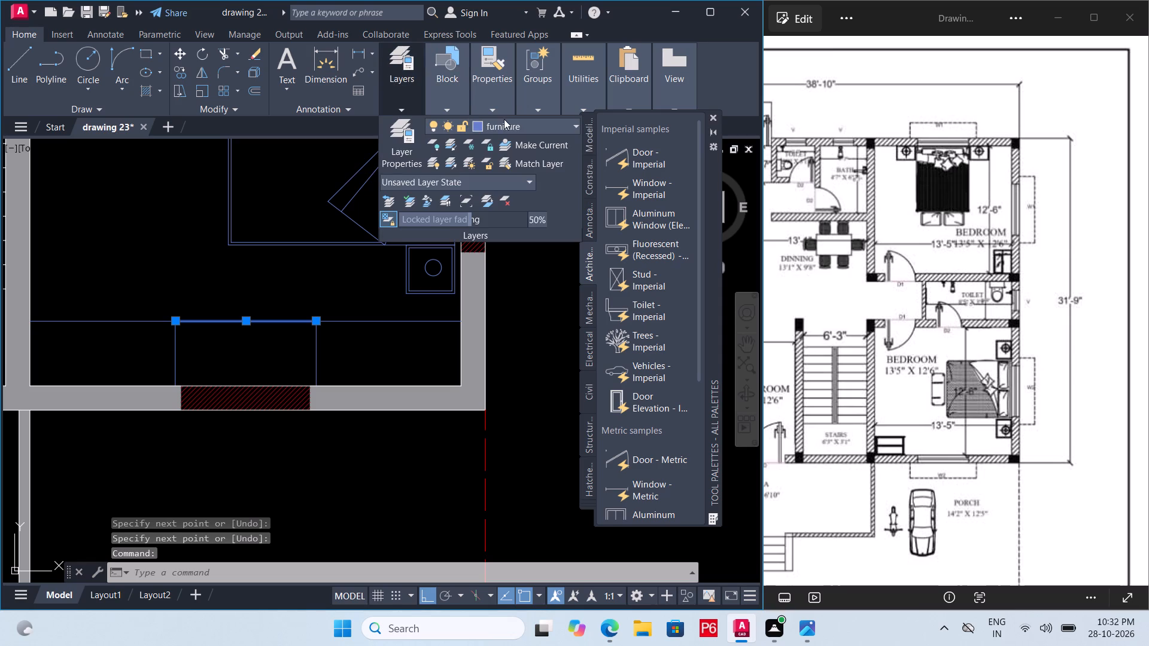
click(490, 105)
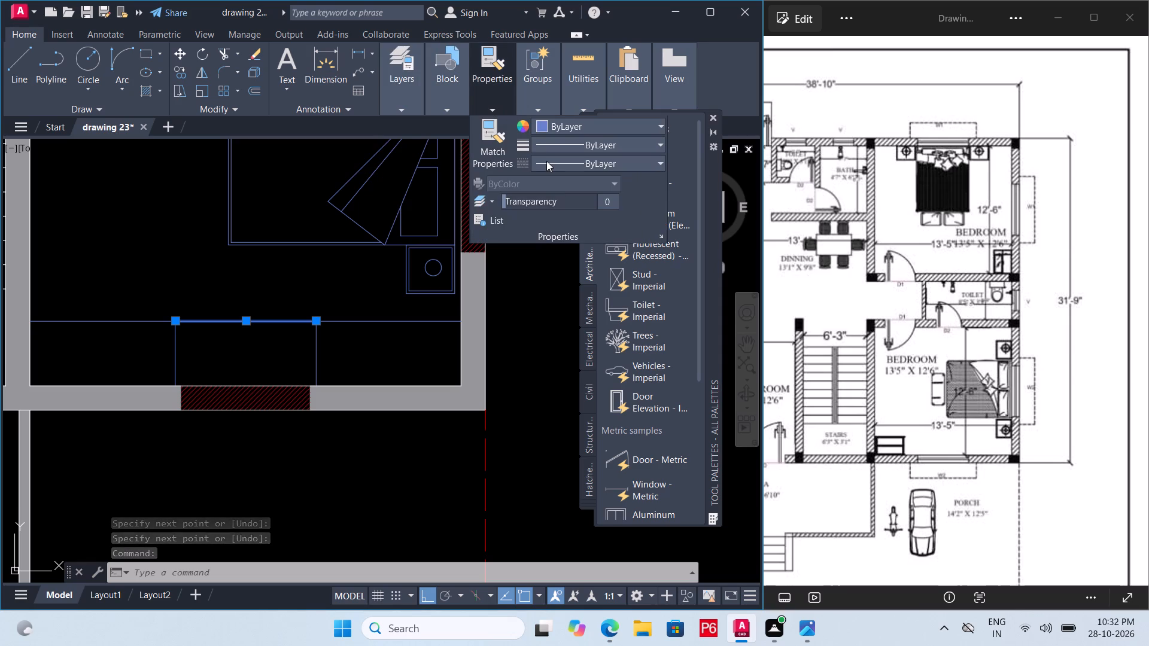
click(546, 161)
click(576, 215)
key(Escape)
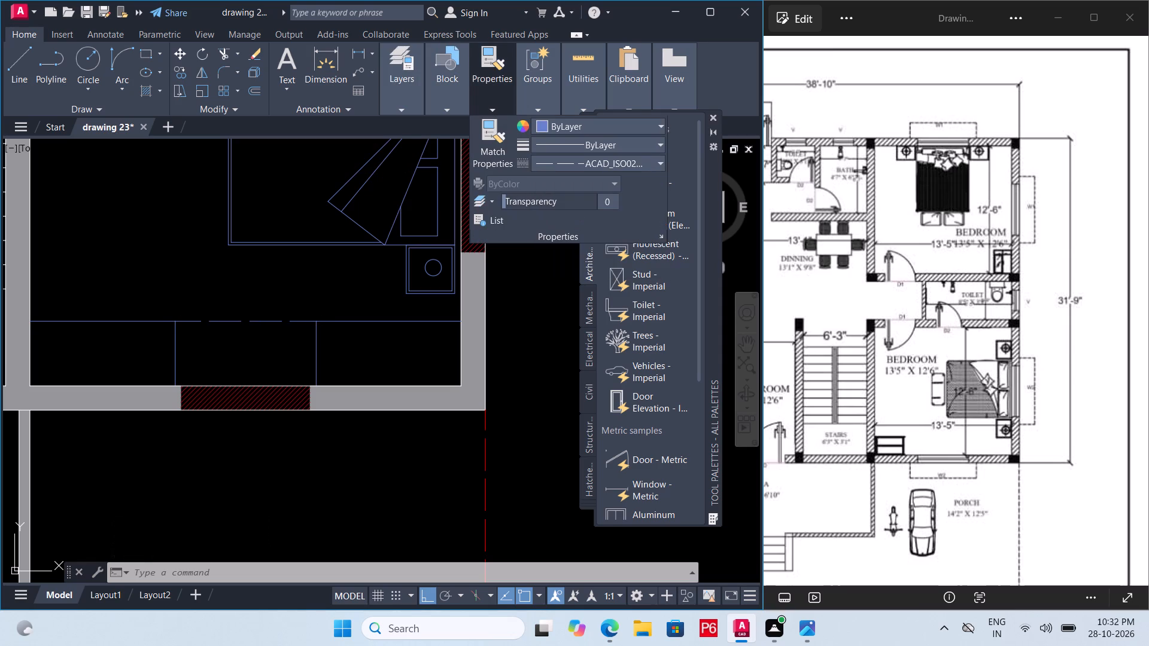
key(ctrl+s)
key(ctrl+s)
key(ctrl+s)
key(ctrl+s)
key(ctrl+s)
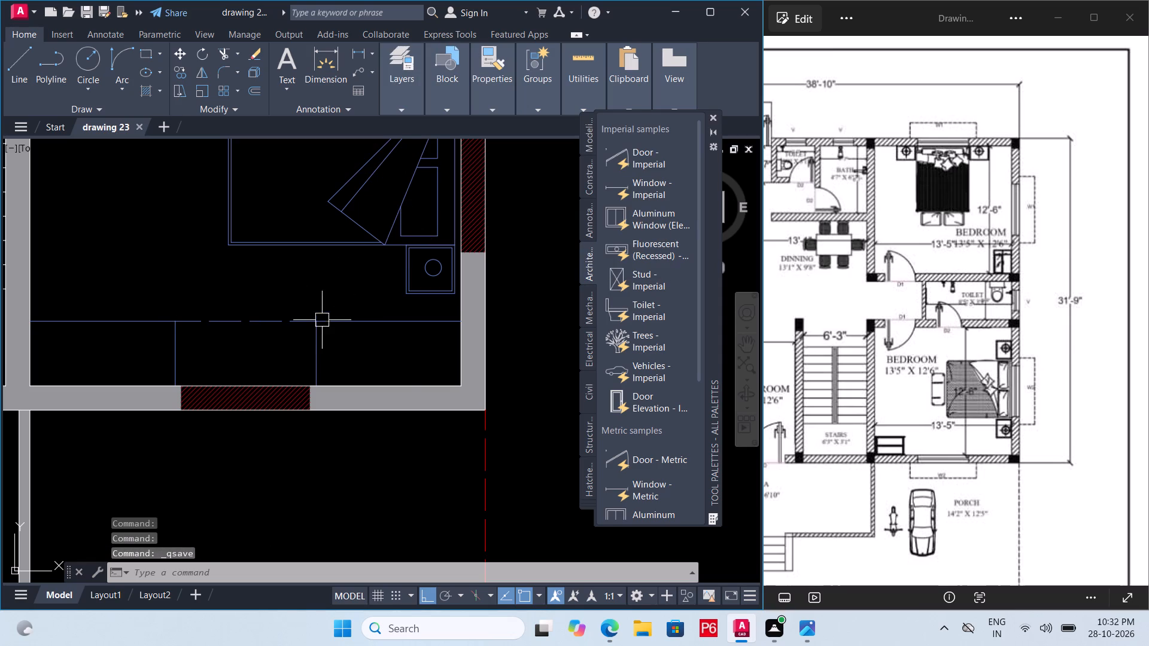
Examine the overall furnished floor plan, including the lower rooms and porch.
scroll(328, 345, down, 2)
middle_drag(342, 369, 348, 364)
scroll(342, 369, down, 1)
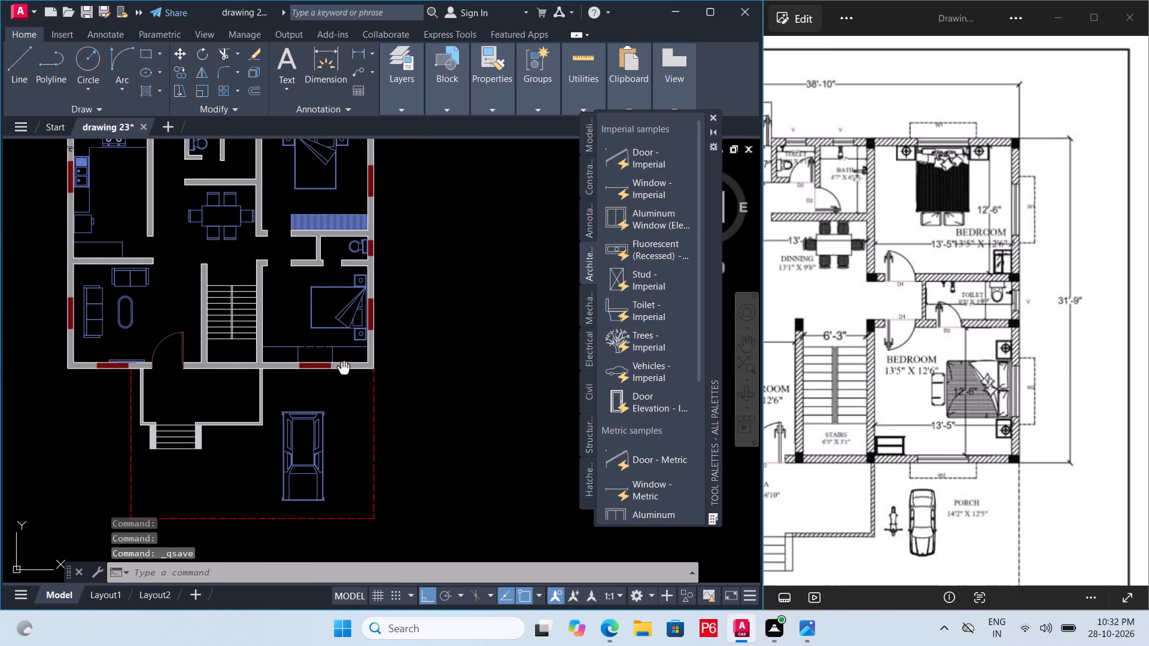
middle_drag(348, 364, 386, 356)
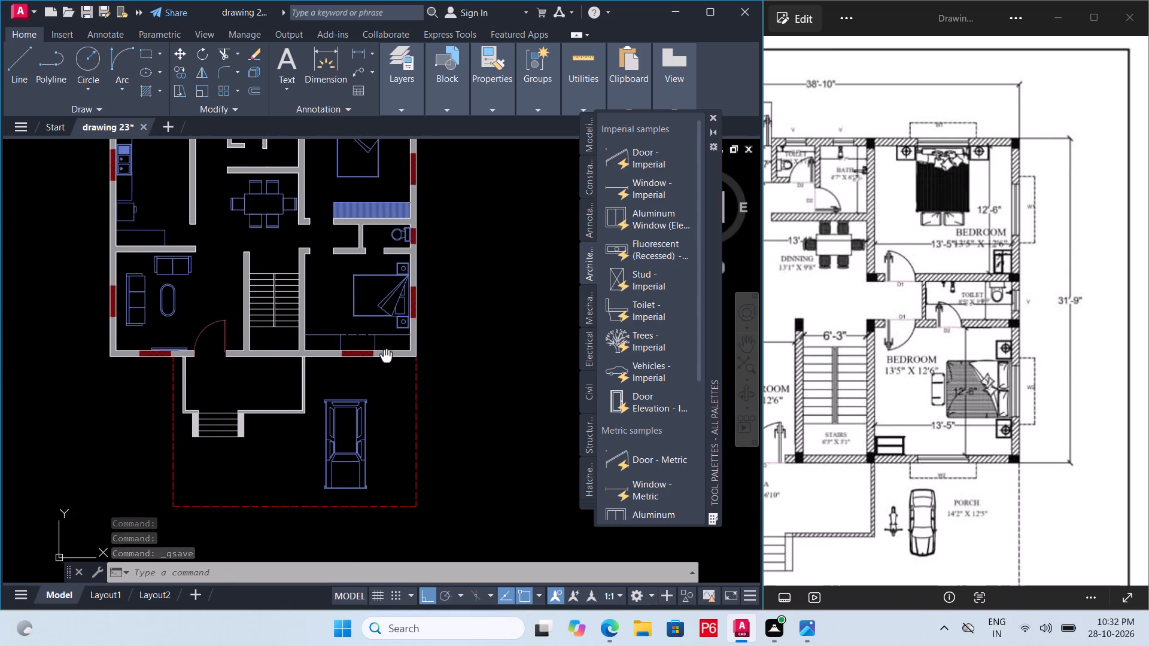
middle_drag(386, 356, 406, 354)
scroll(273, 355, down, 1)
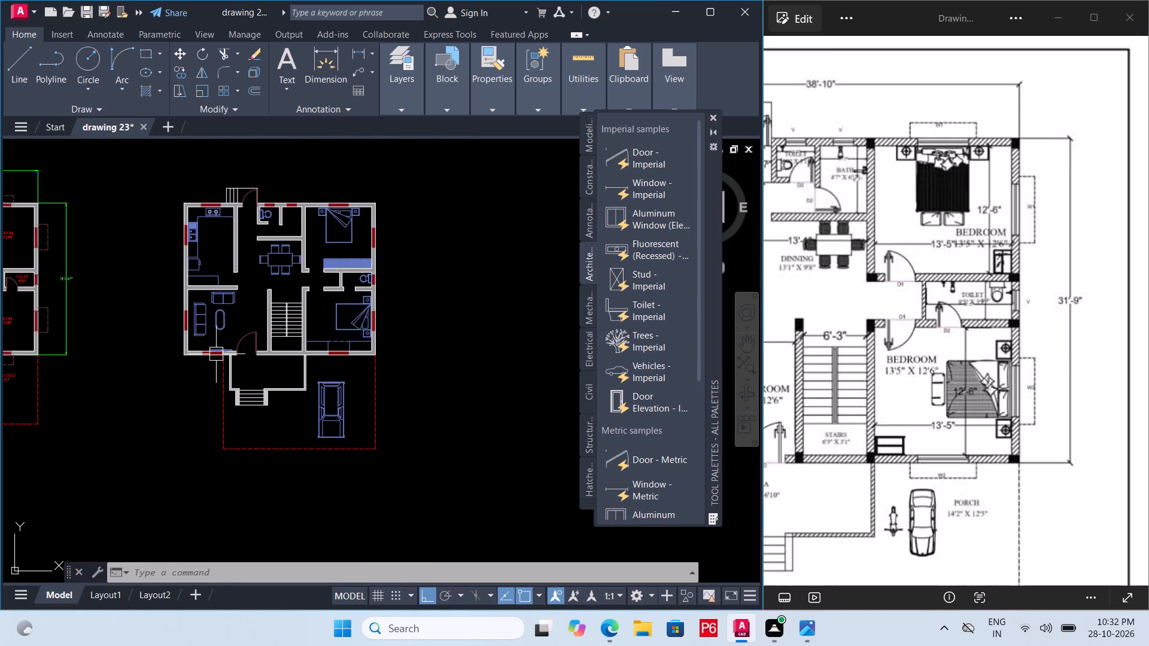
scroll(216, 354, up, 1)
scroll(216, 354, down, 1)
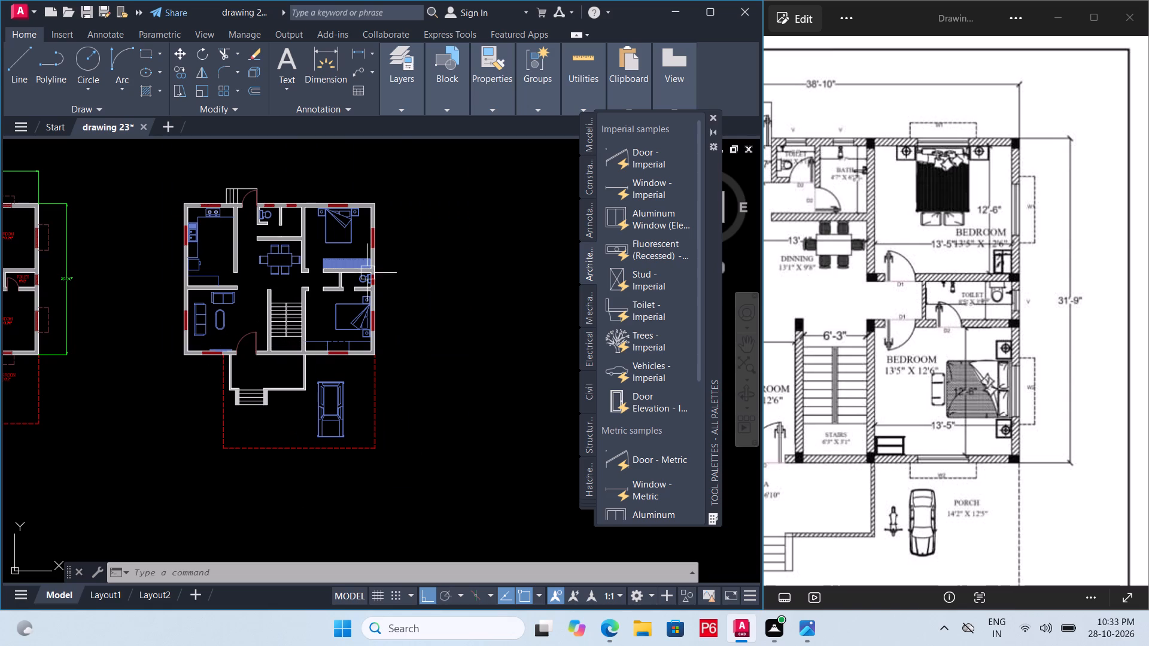
Offset the vertical line beside the lower window's left end by 1" toward the stair-side wall.
scroll(343, 340, up, 4)
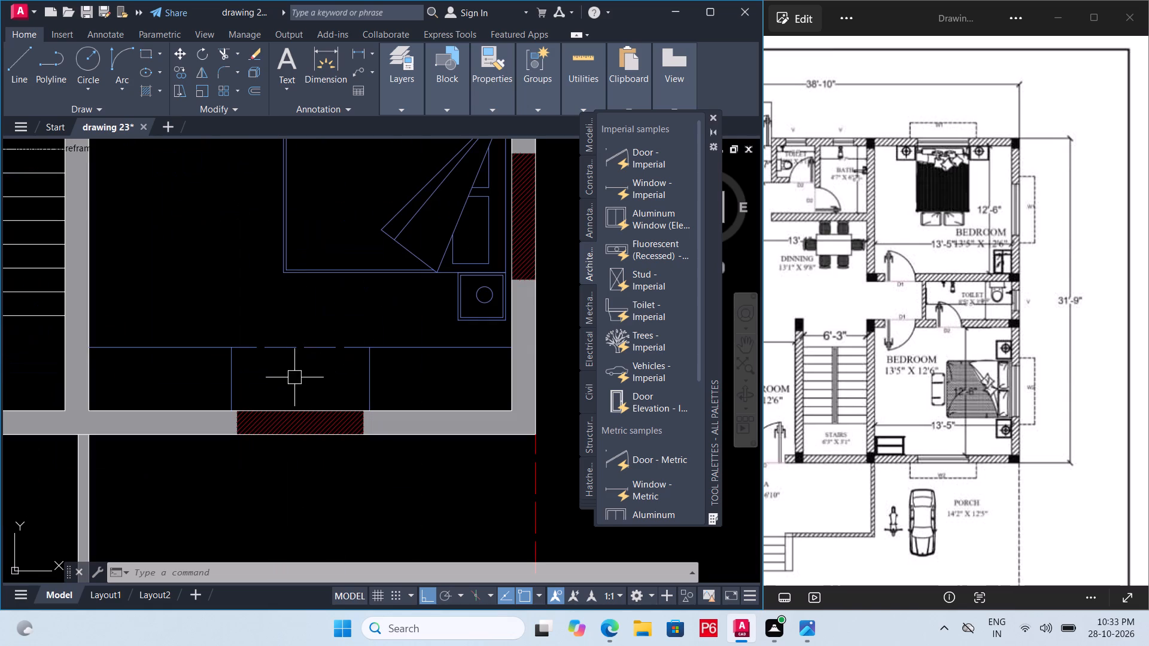
click(230, 370)
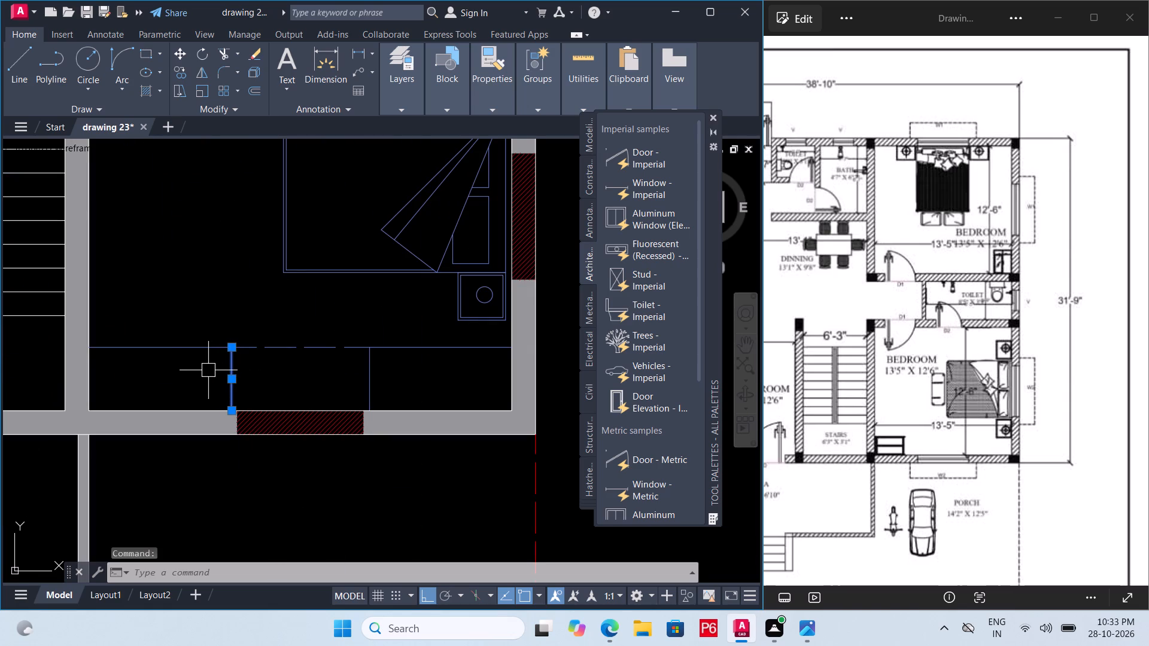
key(o)
key(Return)
key(1)
key(shift+quotedbl)
key(Return)
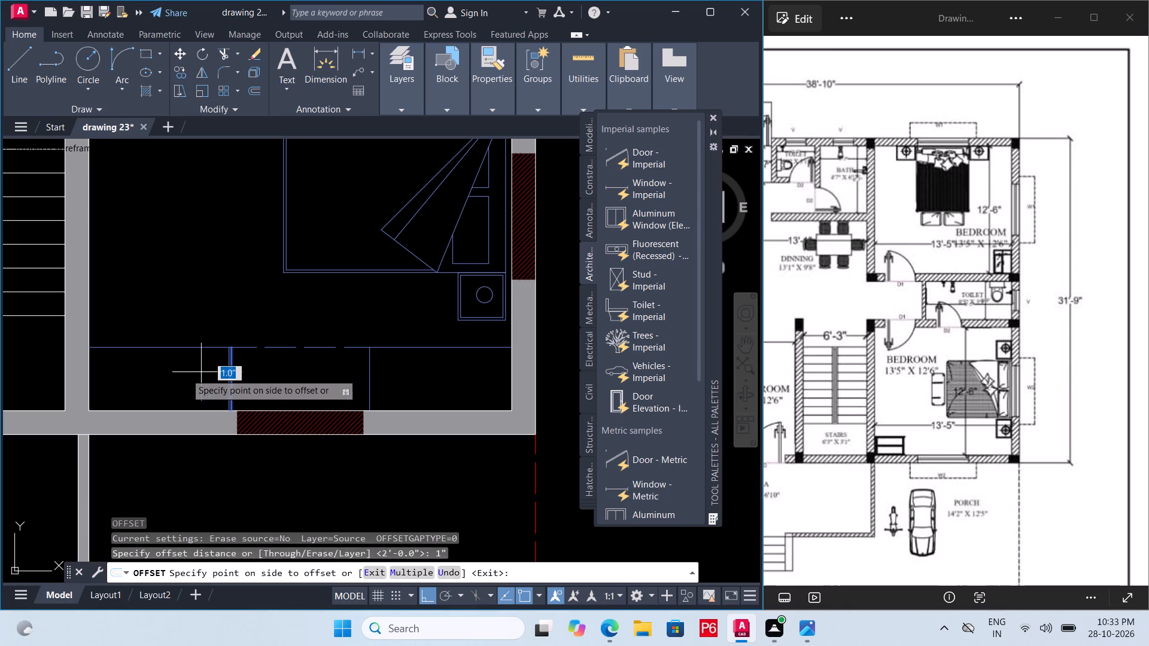
click(186, 373)
From the new 1" offset line, make multiple 1" offsets toward the stair-side wall, until the copies span 1'-8".
scroll(278, 339, down, 1)
scroll(185, 371, up, 1)
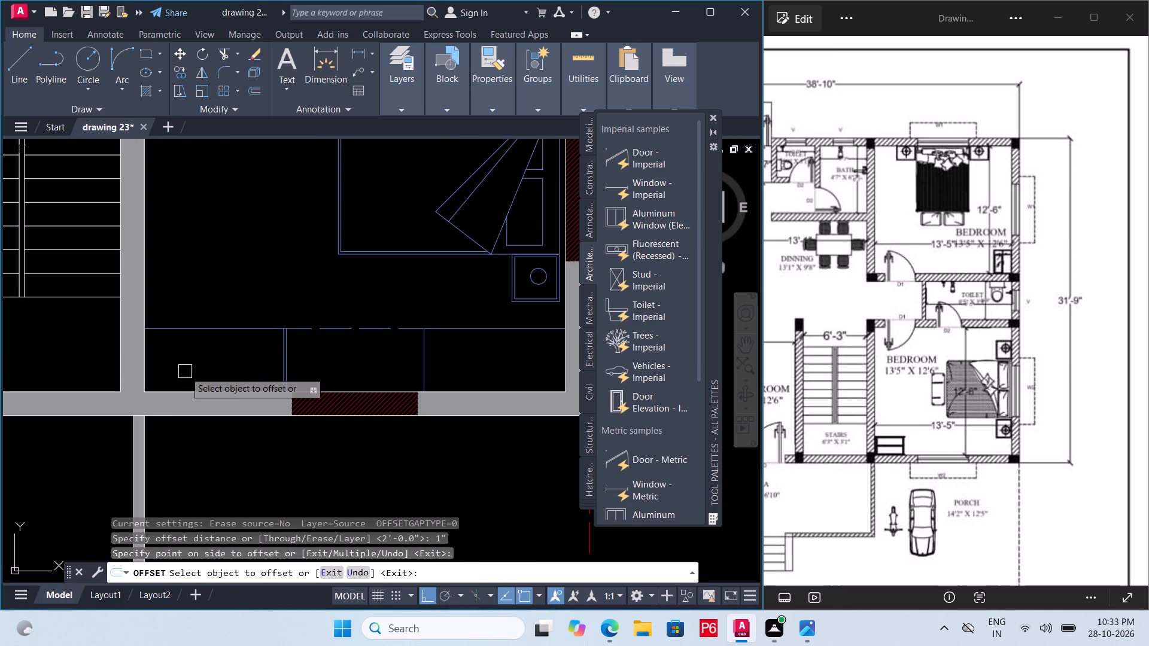
scroll(246, 356, up, 1)
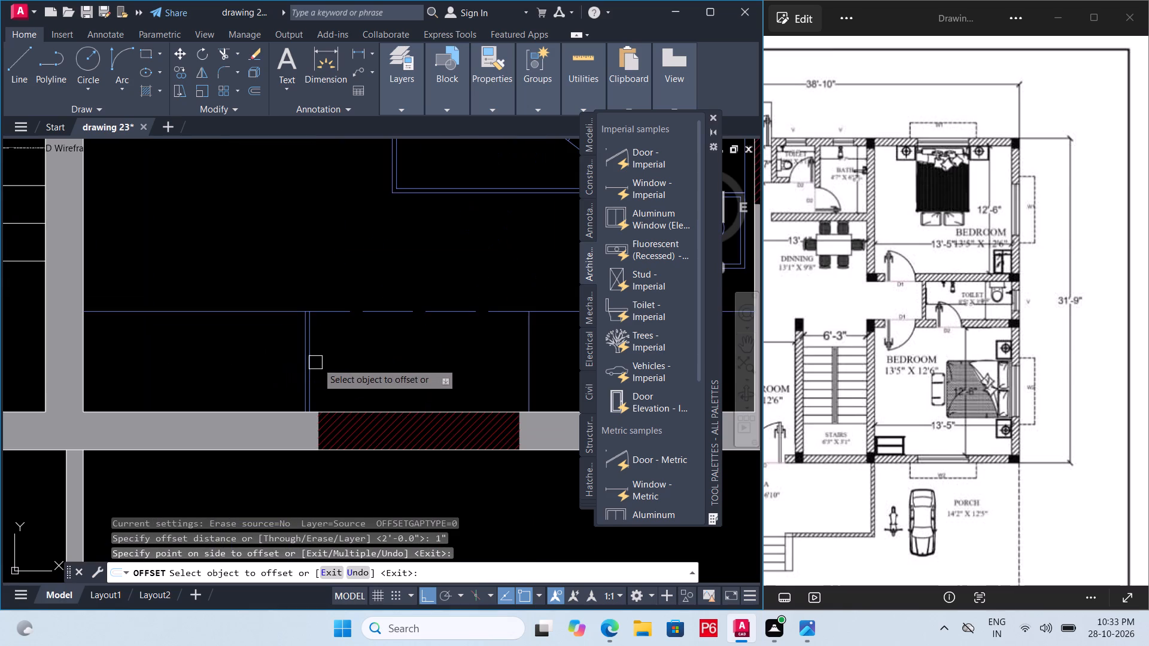
scroll(302, 365, up, 2)
click(306, 363)
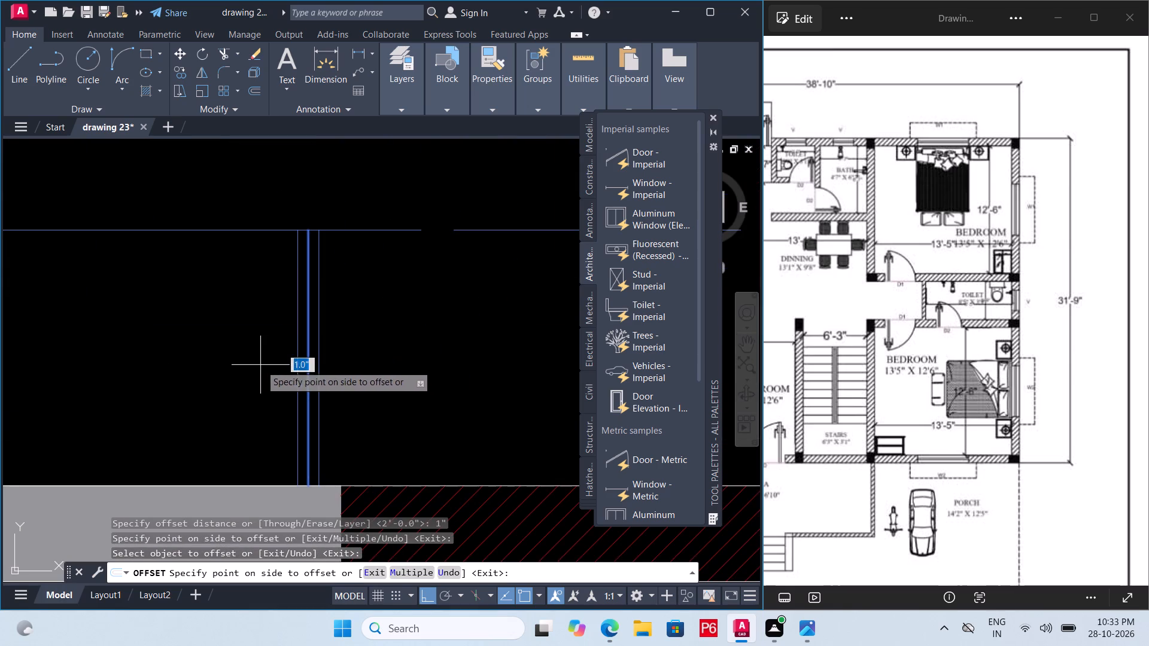
key(m)
key(space)
click(232, 361)
drag(190, 351, 177, 351)
click(166, 347)
click(153, 342)
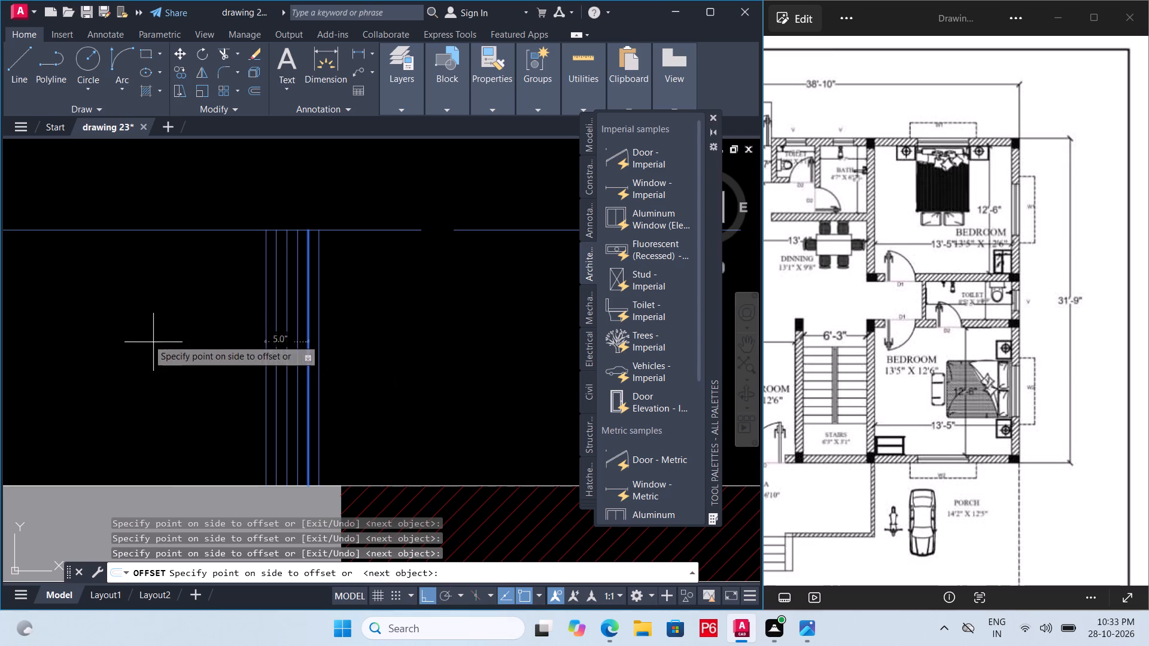
double_click(142, 337)
click(136, 336)
click(132, 336)
double_click(128, 336)
triple_click(95, 333)
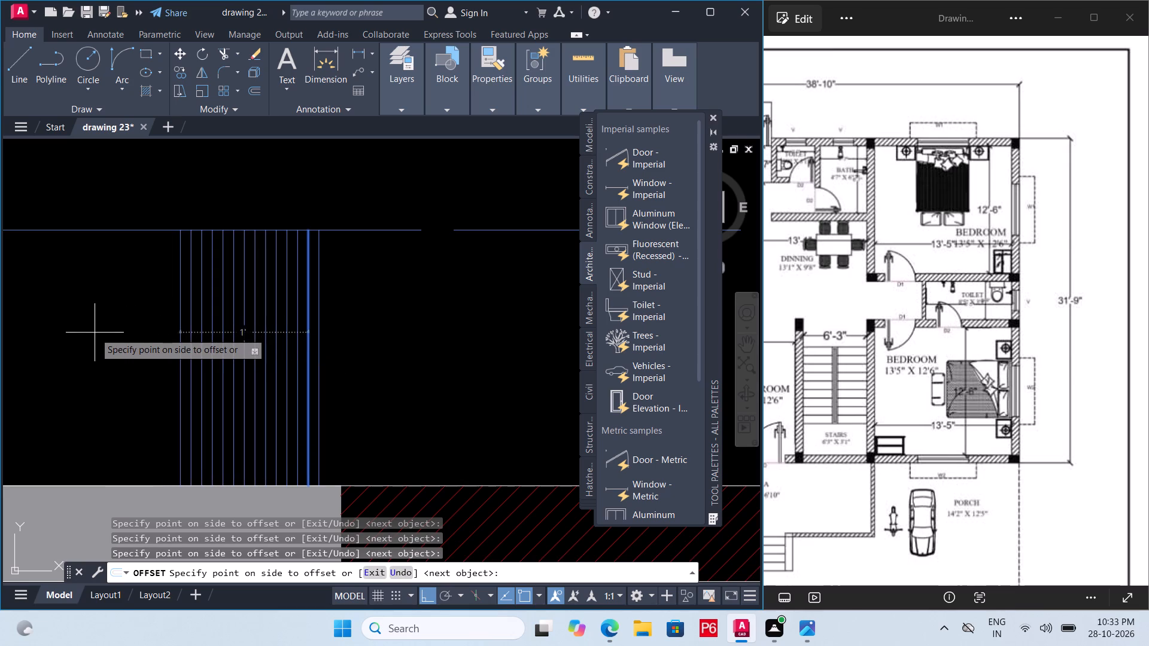
triple_click(94, 333)
drag(90, 333, 81, 333)
triple_click(75, 333)
double_click(75, 333)
triple_click(59, 336)
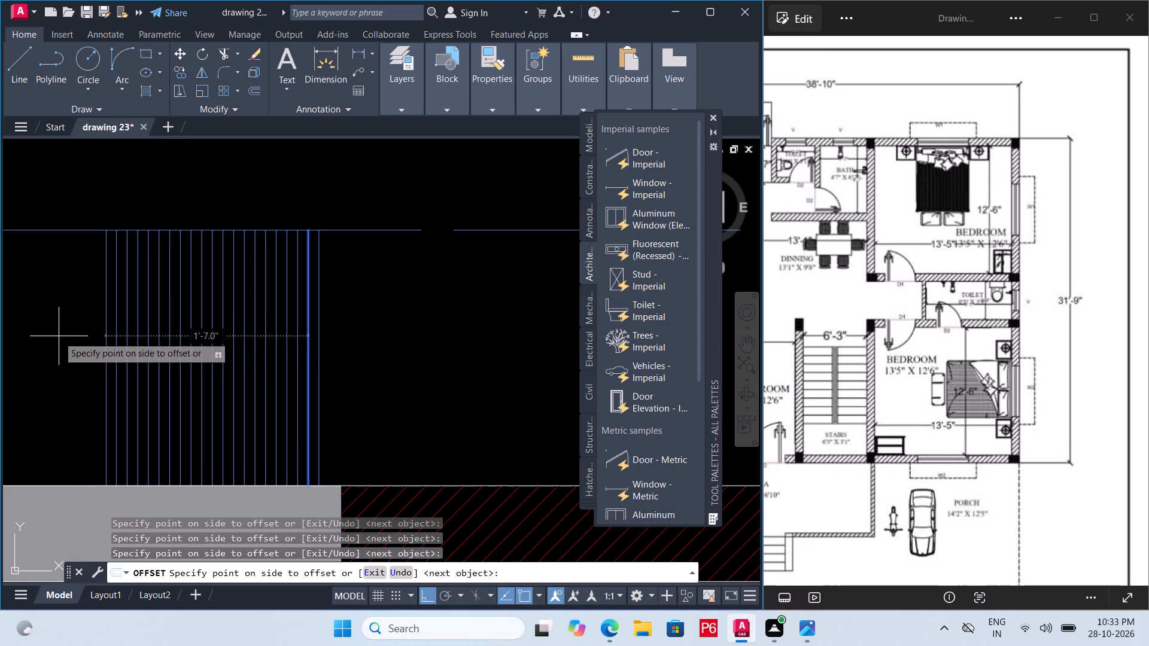
click(57, 336)
Continue the multiple 1" offsets until the lines span 4'-5" and reach the stair-side wall, and save the drawing.
scroll(294, 333, down, 3)
scroll(204, 346, up, 1)
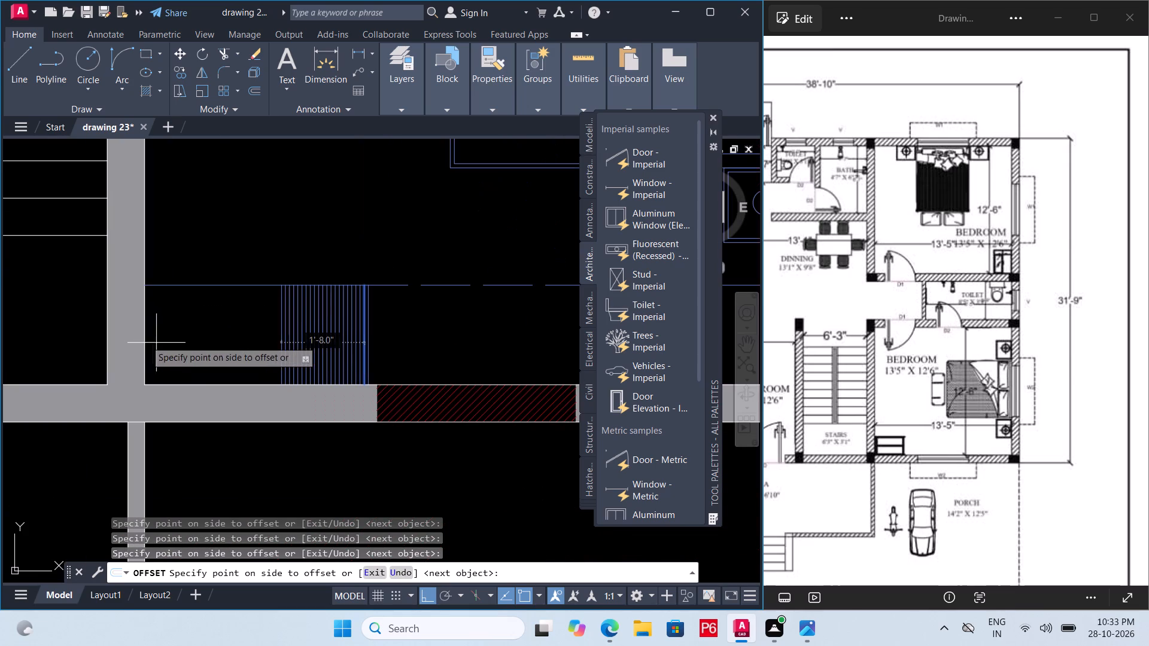
click(145, 340)
triple_click(162, 332)
triple_click(162, 332)
click(161, 332)
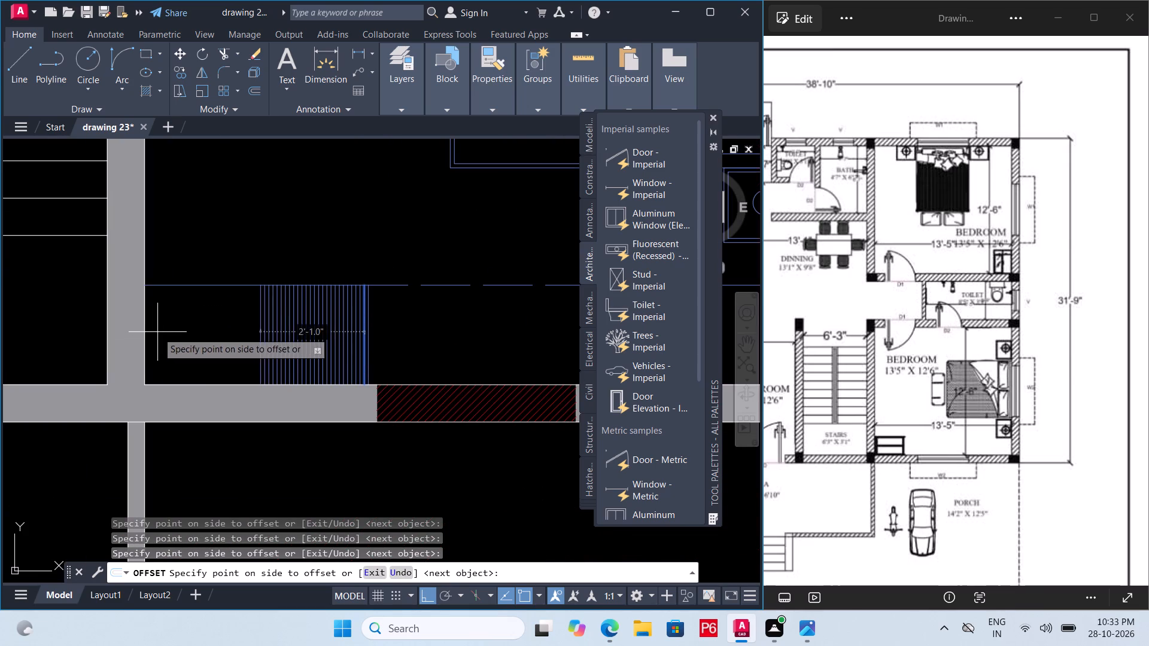
click(156, 332)
triple_click(52, 330)
triple_click(52, 330)
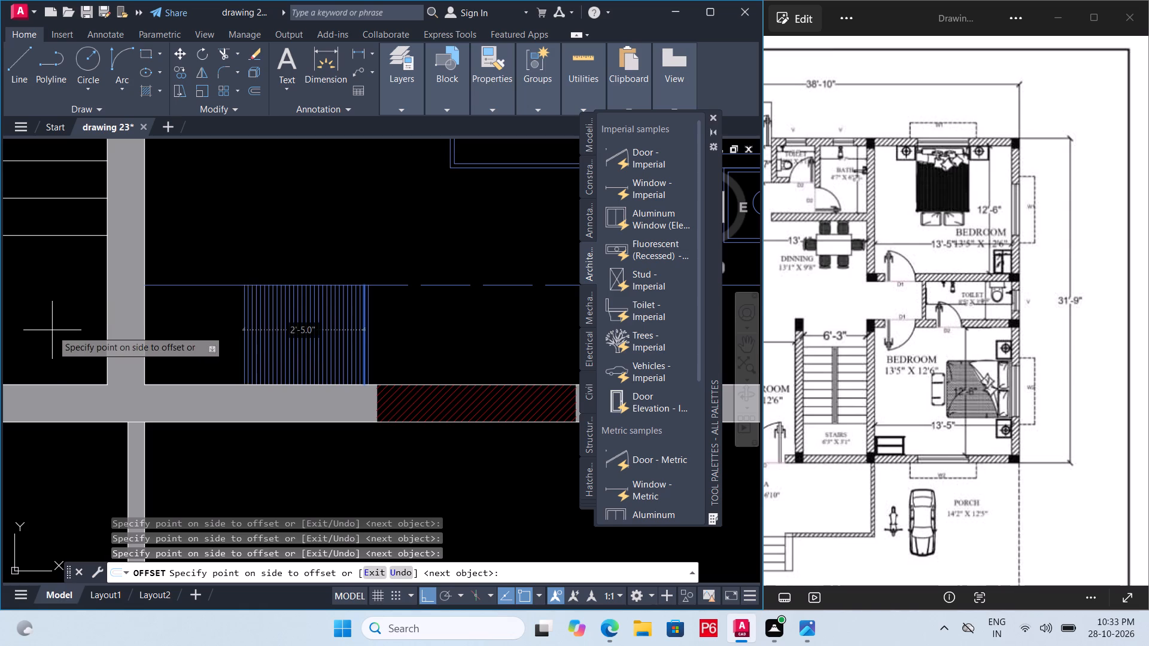
triple_click(52, 330)
triple_click(52, 330)
triple_click(49, 328)
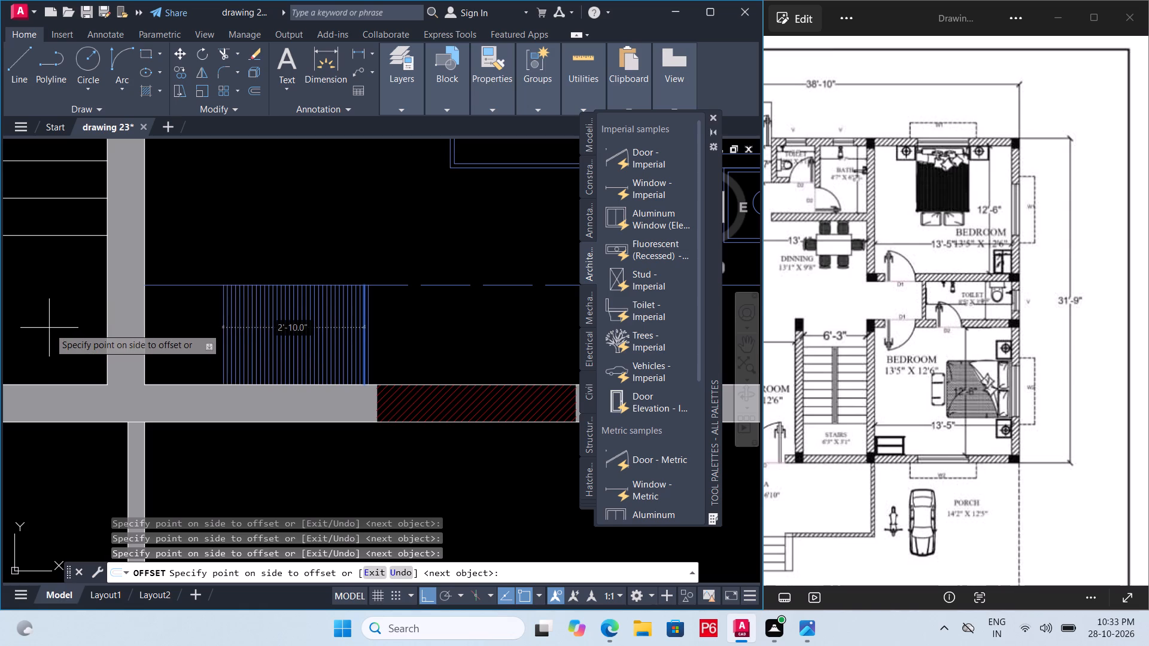
triple_click(49, 328)
triple_click(49, 328)
double_click(49, 325)
double_click(47, 320)
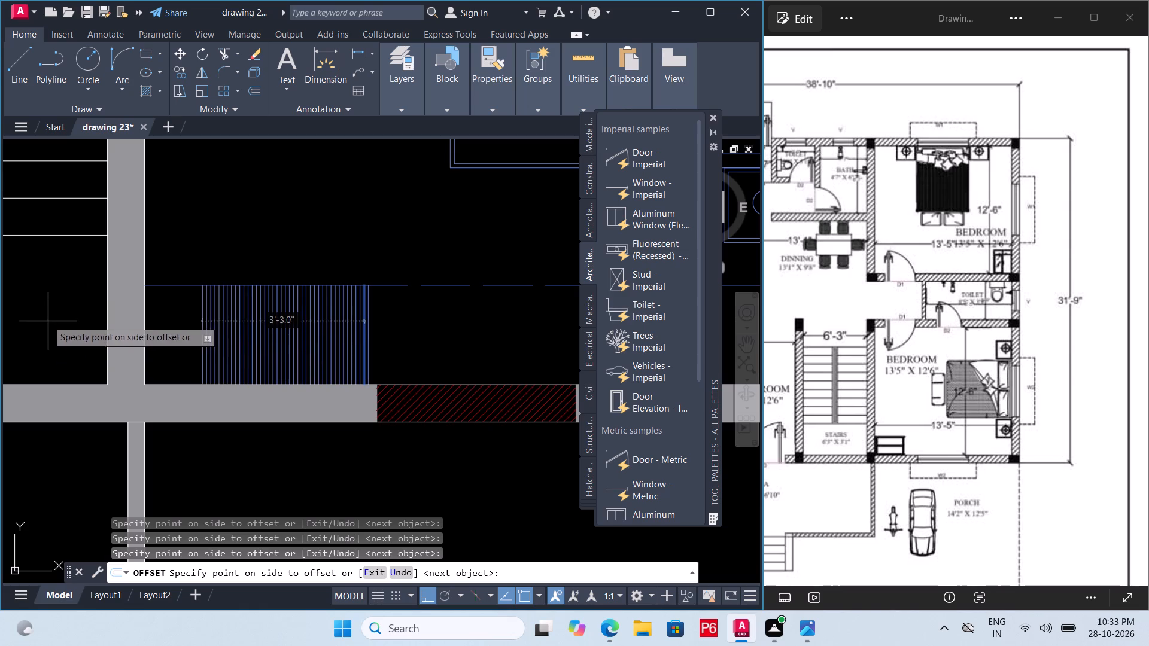
triple_click(47, 316)
triple_click(47, 316)
triple_click(47, 316)
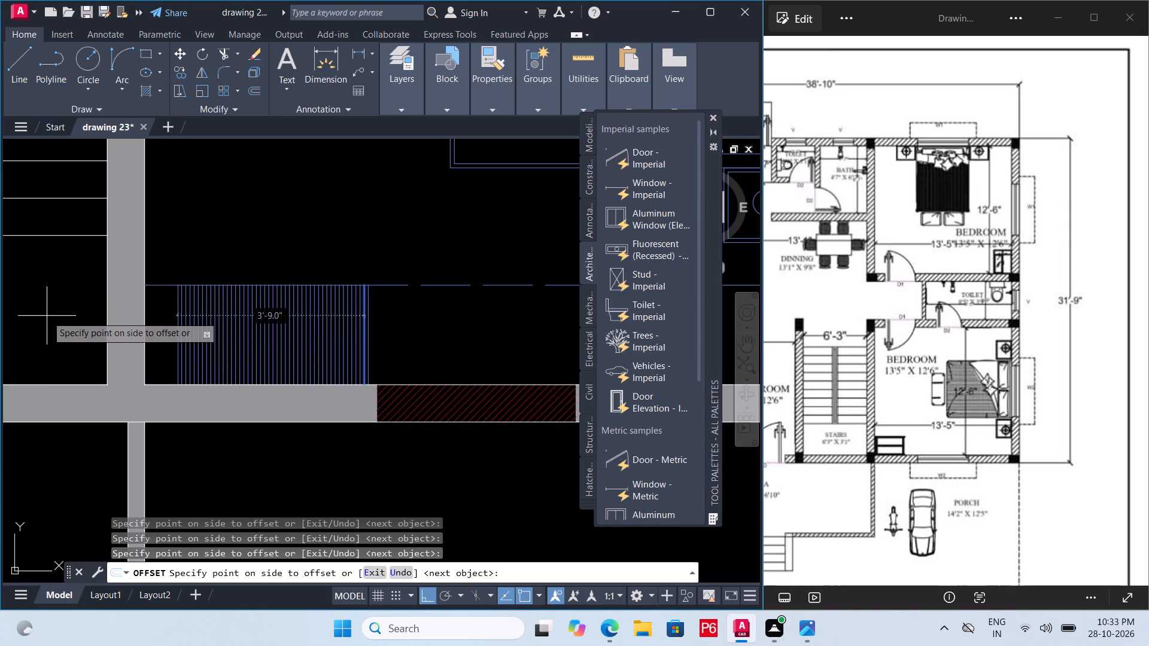
triple_click(47, 316)
click(47, 316)
triple_click(47, 316)
triple_click(47, 316)
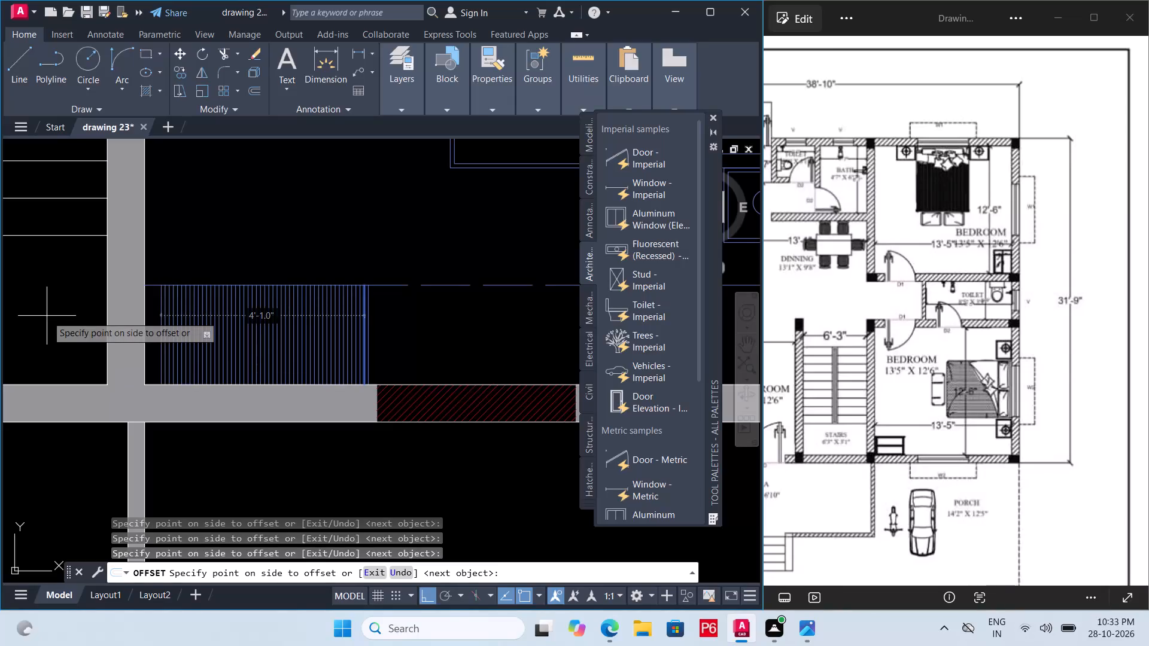
triple_click(47, 316)
click(47, 316)
click(47, 316)
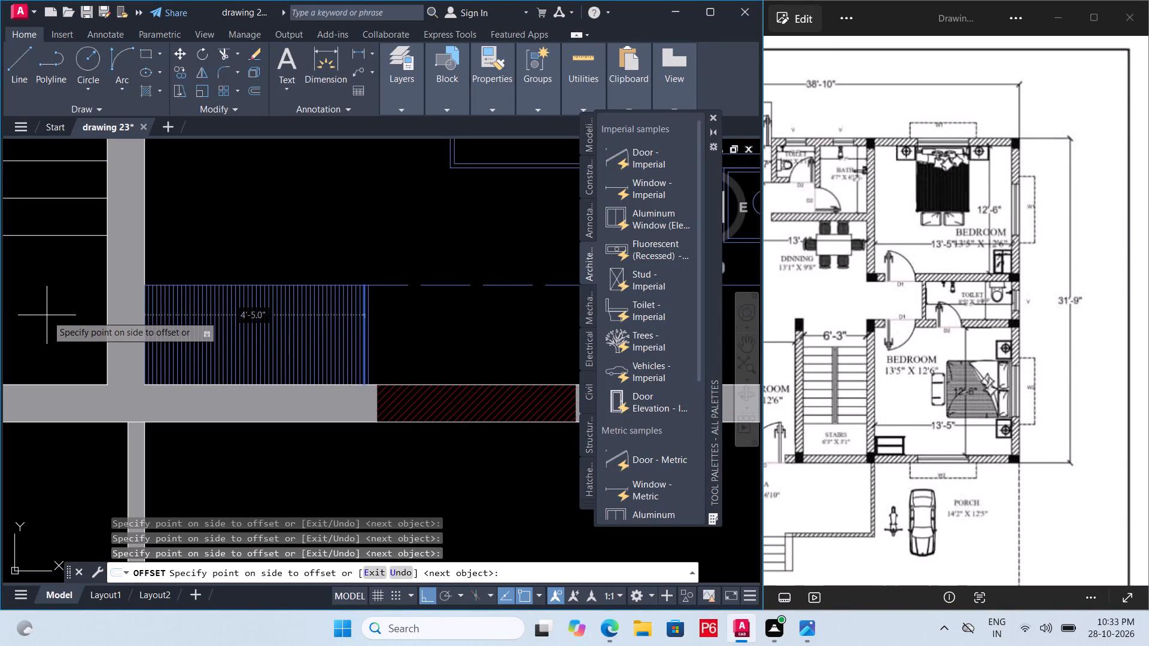
scroll(63, 301, down, 1)
key(Escape)
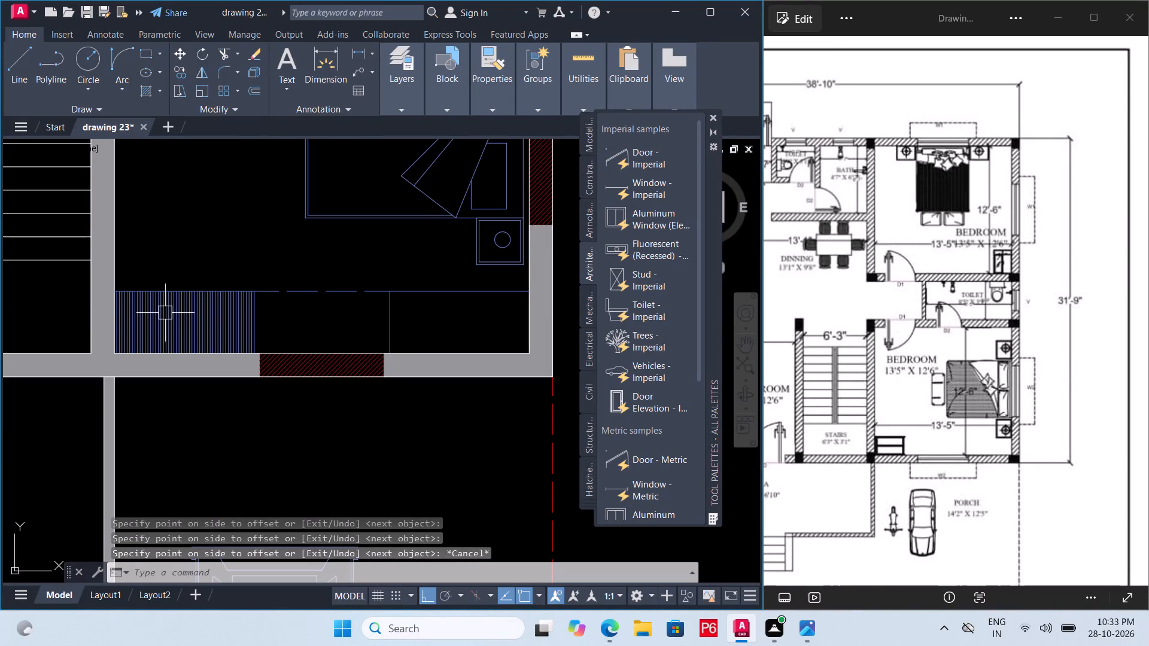
key(ctrl+s)
key(ctrl+s)
key(ctrl+s)
Offset the vertical line beside the lower window's other end by 1" toward the bedroom's outer side wall.
scroll(497, 352, up, 2)
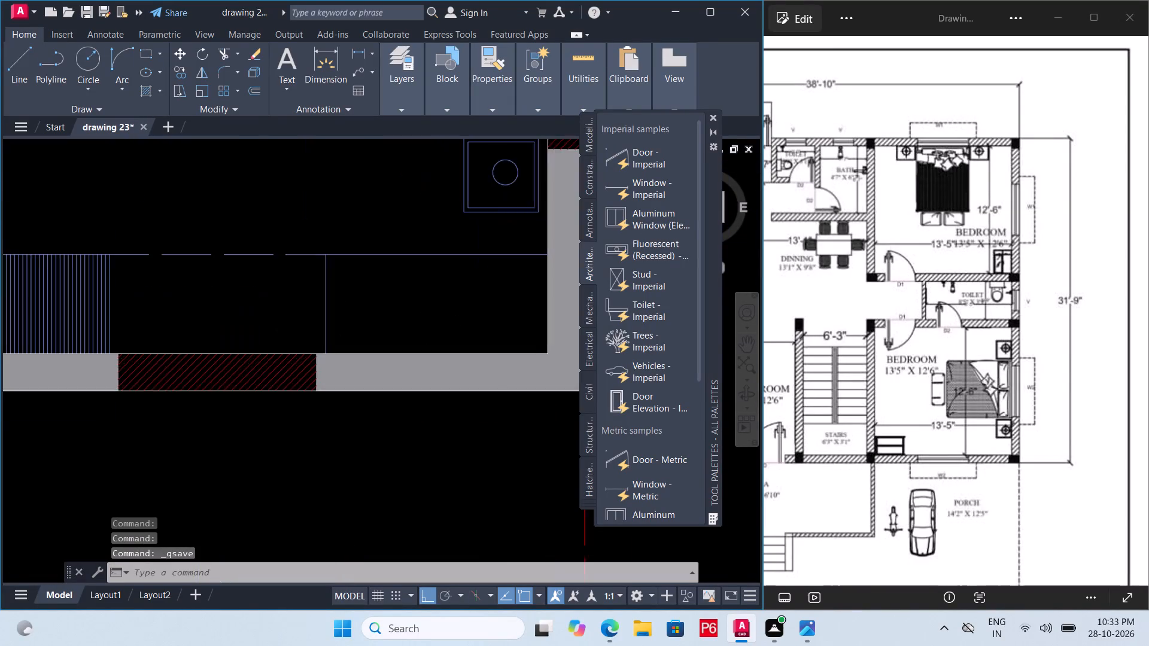
click(223, 301)
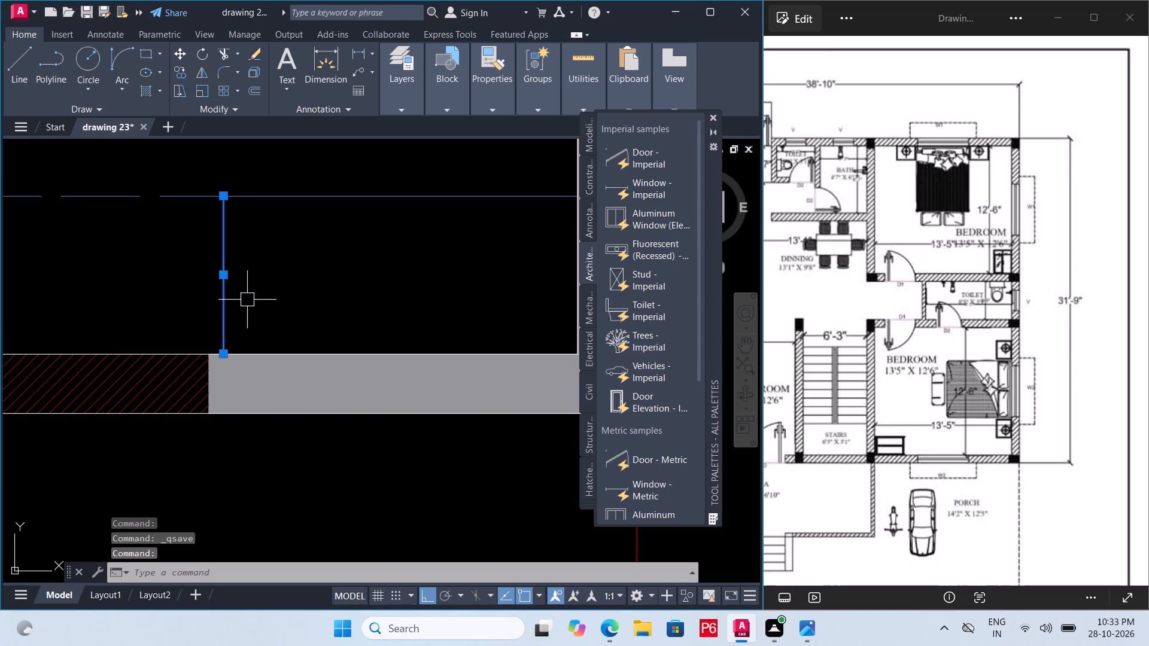
key(o)
key(Return)
text(1")
key(Return)
click(303, 299)
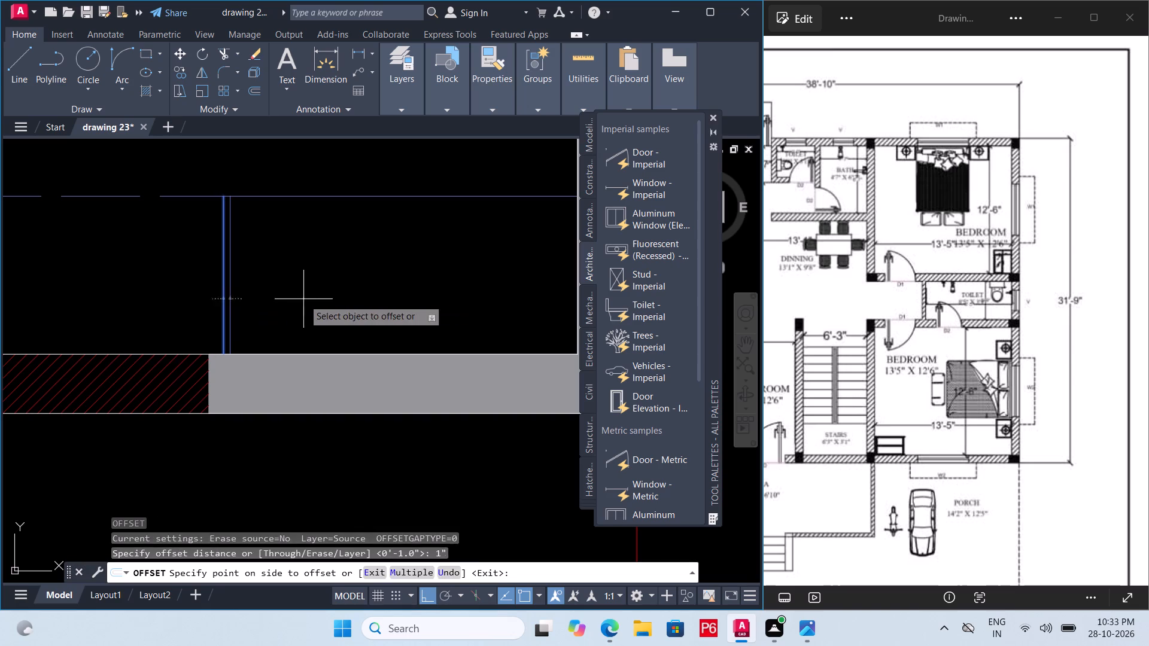
From the new 1" offset line, make multiple 1" offsets spanning 4'-5" to the outer side wall, and save the drawing.
click(228, 298)
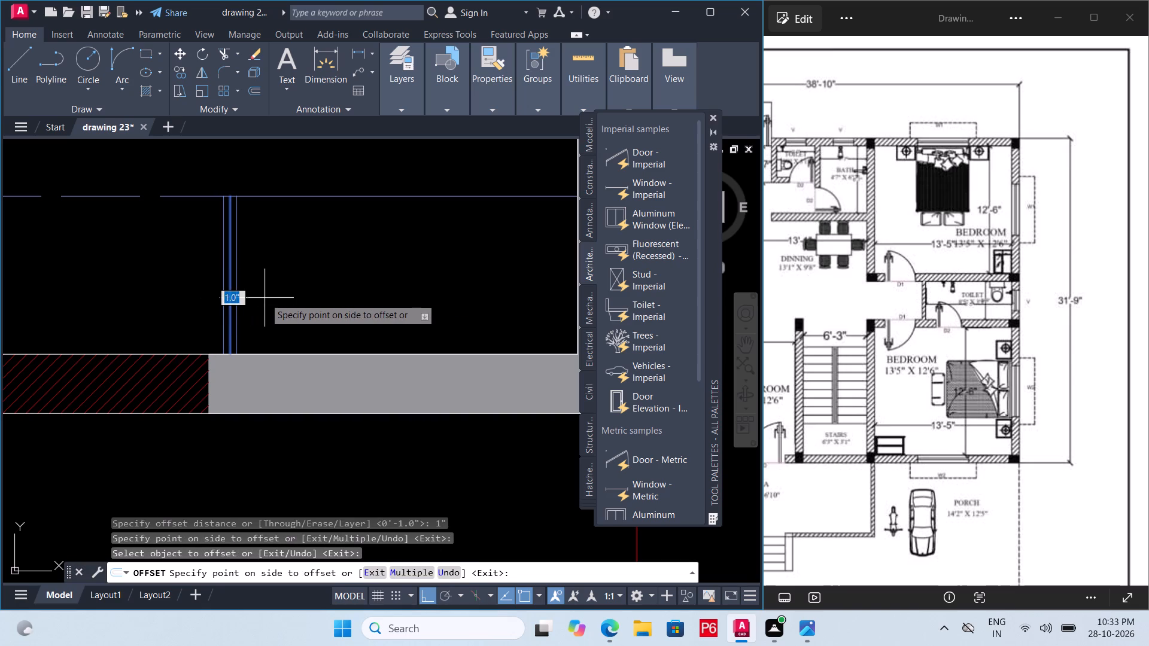
text(M)
key(space)
click(265, 298)
double_click(306, 287)
click(315, 287)
double_click(320, 287)
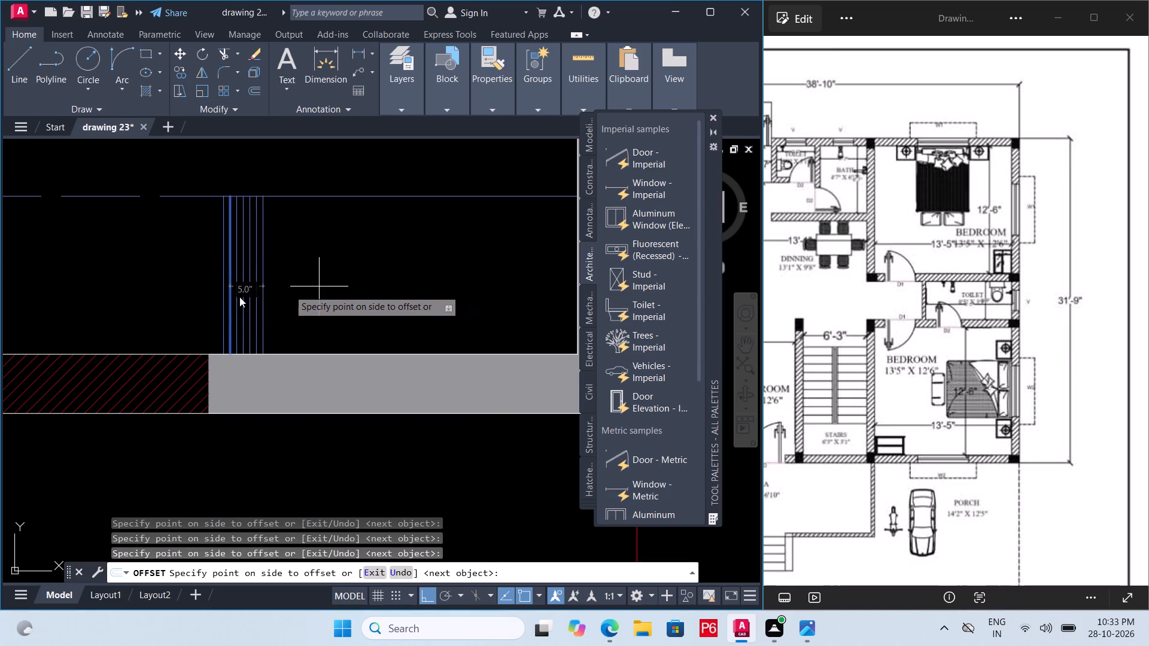
scroll(211, 298, down, 2)
double_click(428, 273)
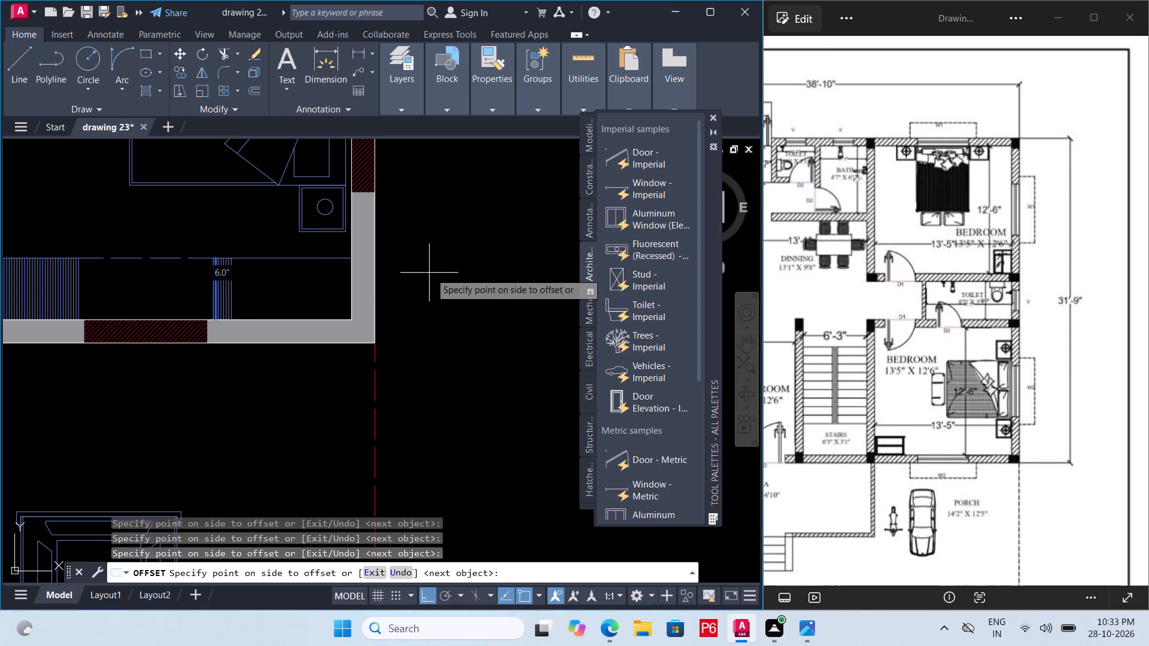
drag(436, 273, 443, 273)
click(445, 272)
click(451, 270)
drag(459, 266, 466, 263)
triple_click(467, 263)
triple_click(469, 263)
triple_click(469, 263)
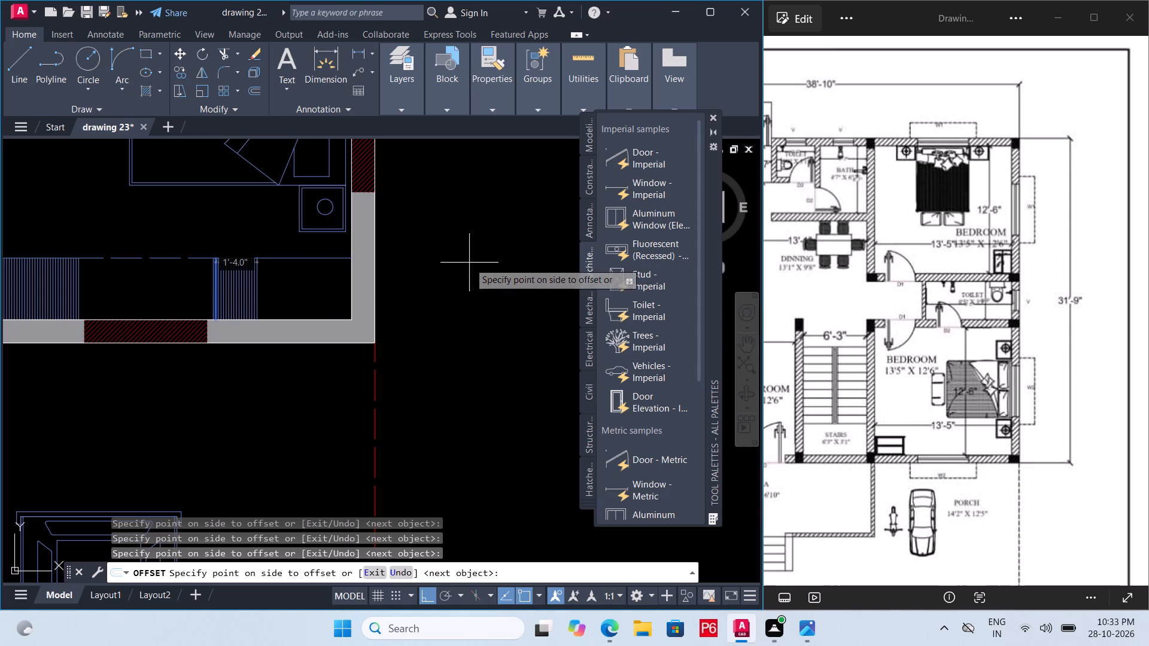
triple_click(469, 263)
drag(469, 263, 476, 262)
triple_click(476, 261)
triple_click(476, 261)
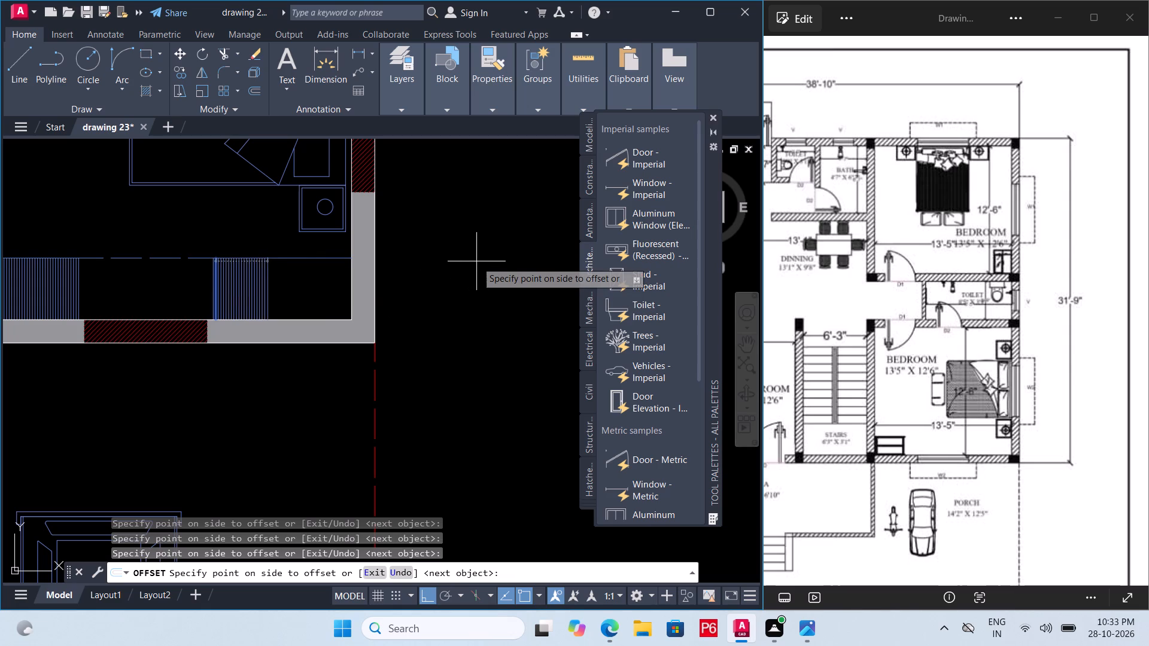
triple_click(476, 261)
triple_click(476, 261)
triple_click(476, 261)
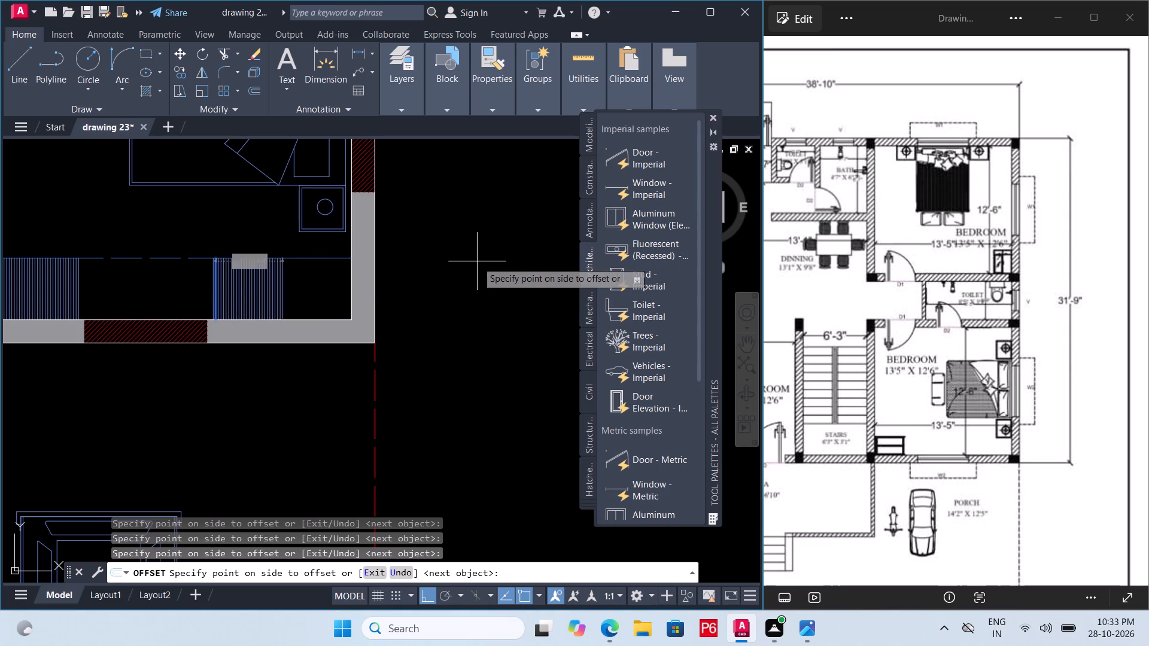
triple_click(477, 261)
triple_click(477, 261)
triple_click(477, 261)
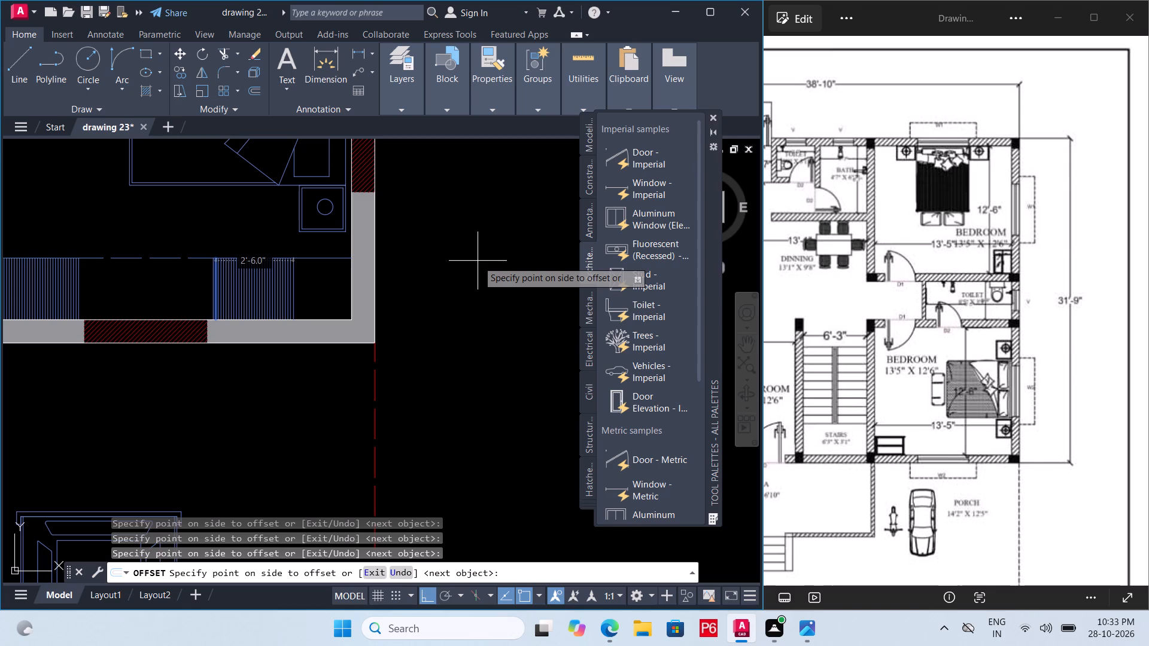
triple_click(478, 261)
triple_click(478, 261)
triple_click(478, 261)
triple_click(478, 261)
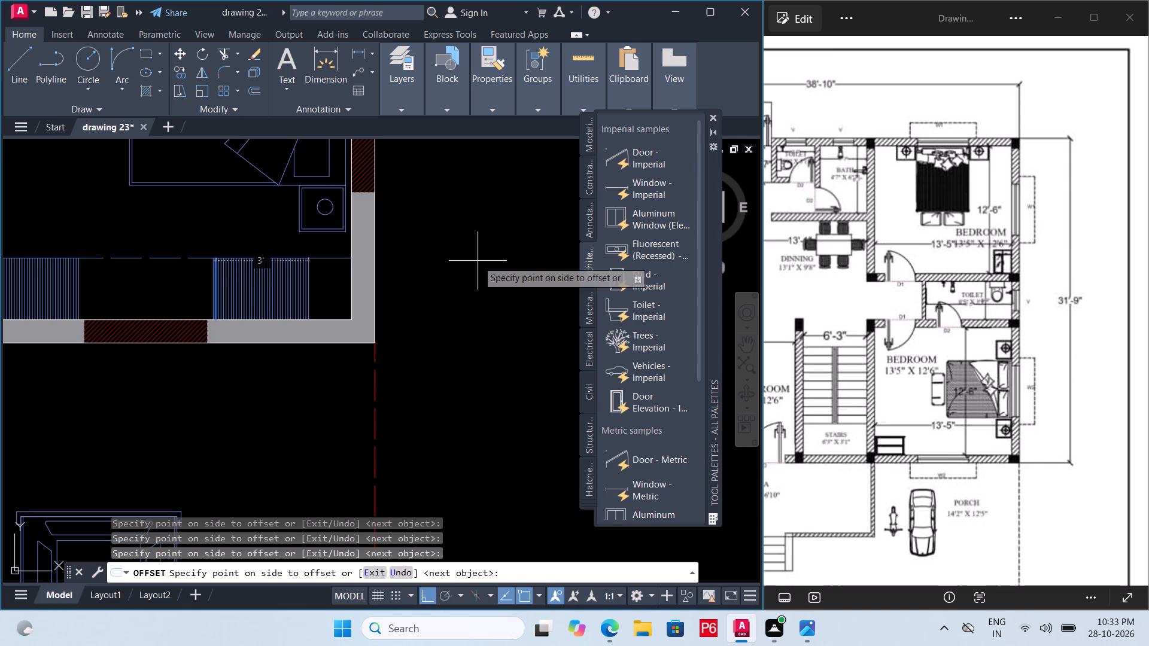
triple_click(478, 261)
triple_click(478, 261)
triple_click(478, 261)
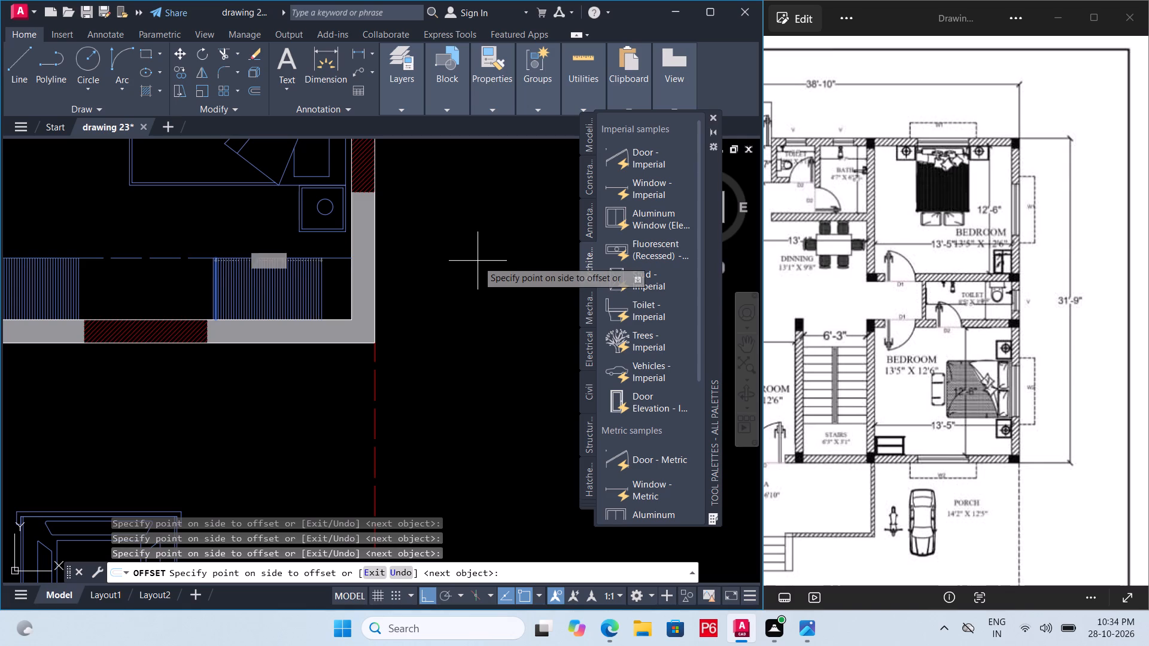
triple_click(478, 261)
triple_click(478, 261)
triple_click(478, 261)
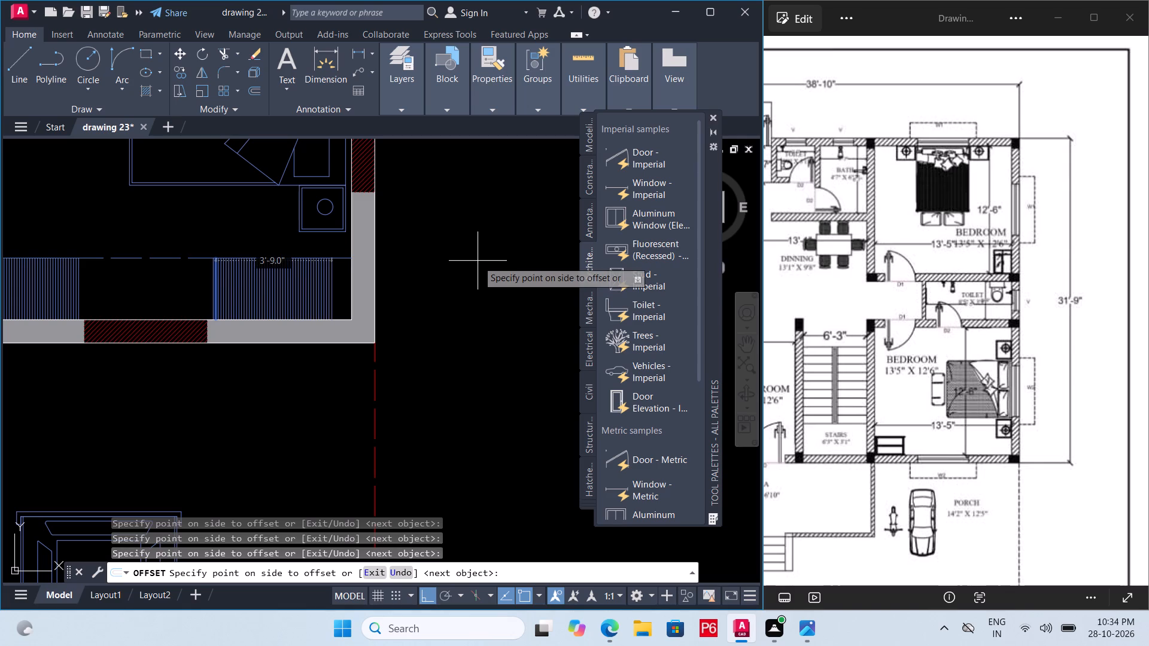
triple_click(478, 261)
triple_click(478, 261)
triple_click(478, 261)
triple_click(478, 261)
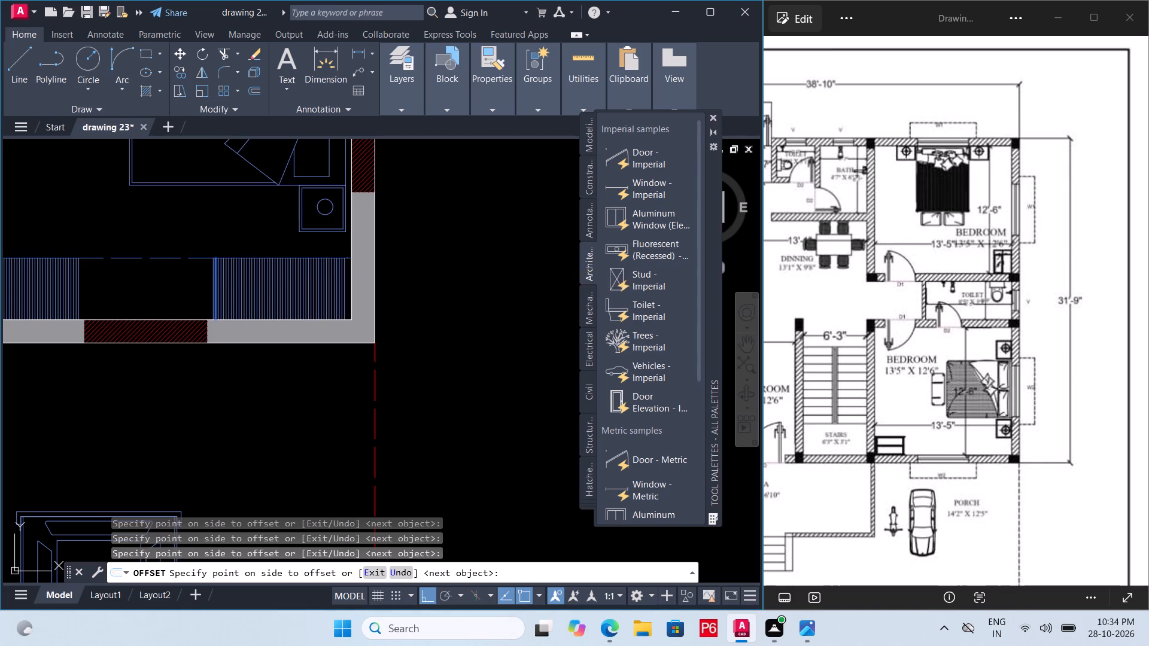
triple_click(478, 261)
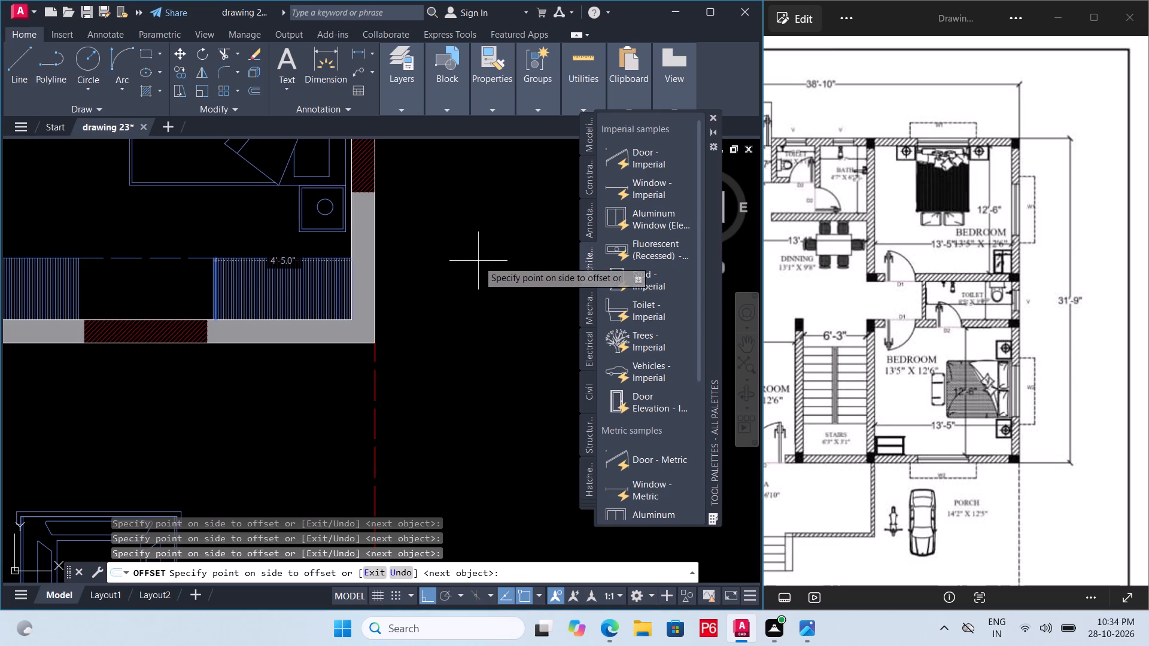
key(ctrl+s)
key(ctrl+s)
key(ctrl+s)
key(ctrl+s)
key(ctrl+s)
key(ctrl+s)
Move the car in the porch about 3' horizontally away from the entrance steps, and save the drawing.
scroll(470, 290, down, 2)
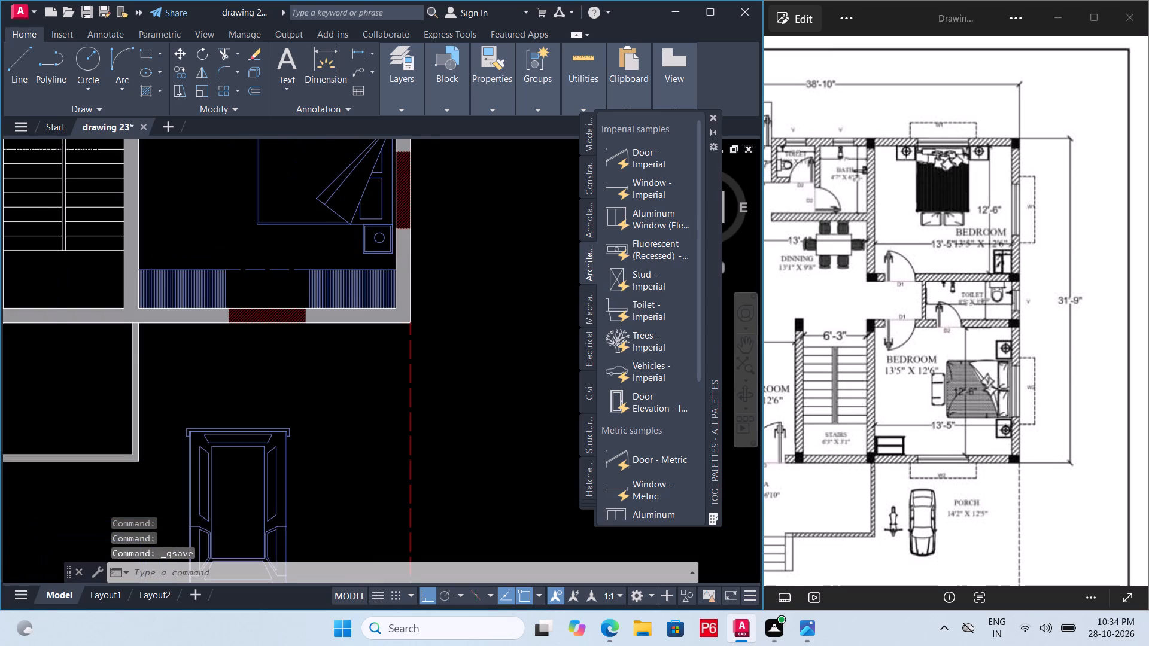
key(Escape)
scroll(470, 290, down, 1)
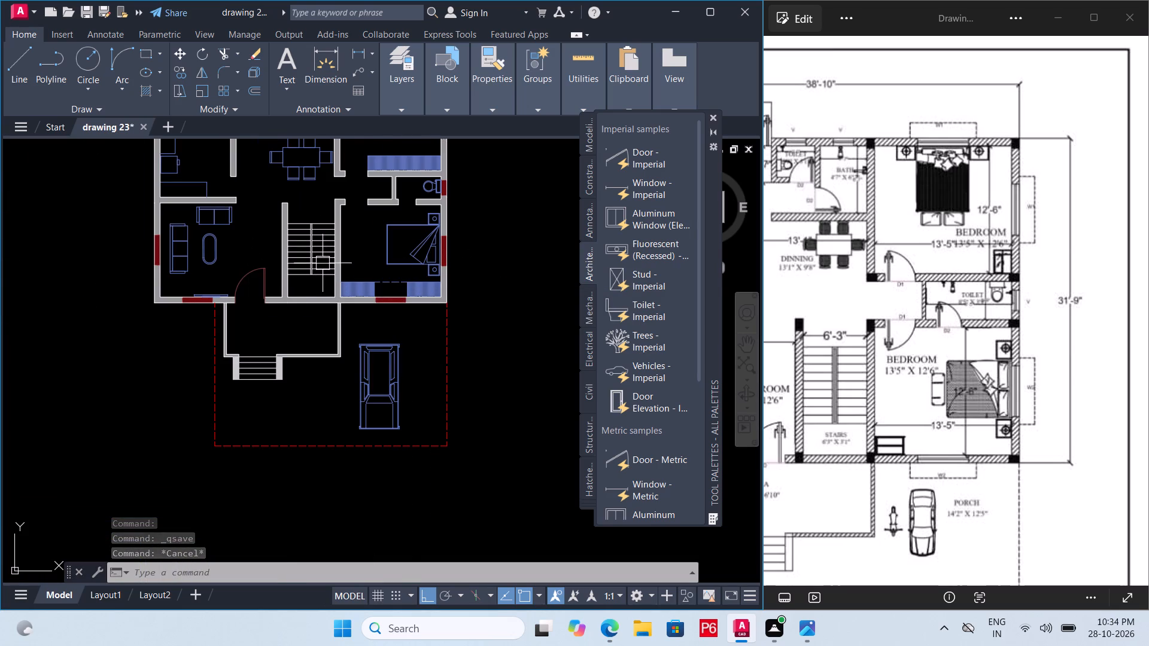
scroll(332, 285, up, 1)
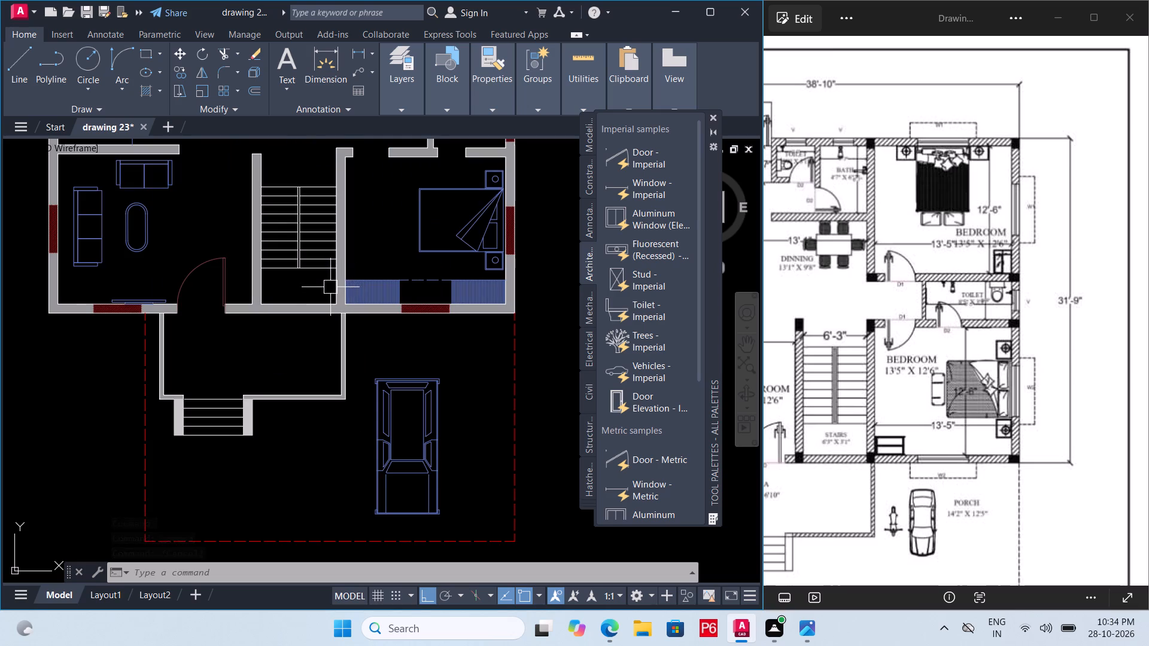
scroll(326, 348, down, 1)
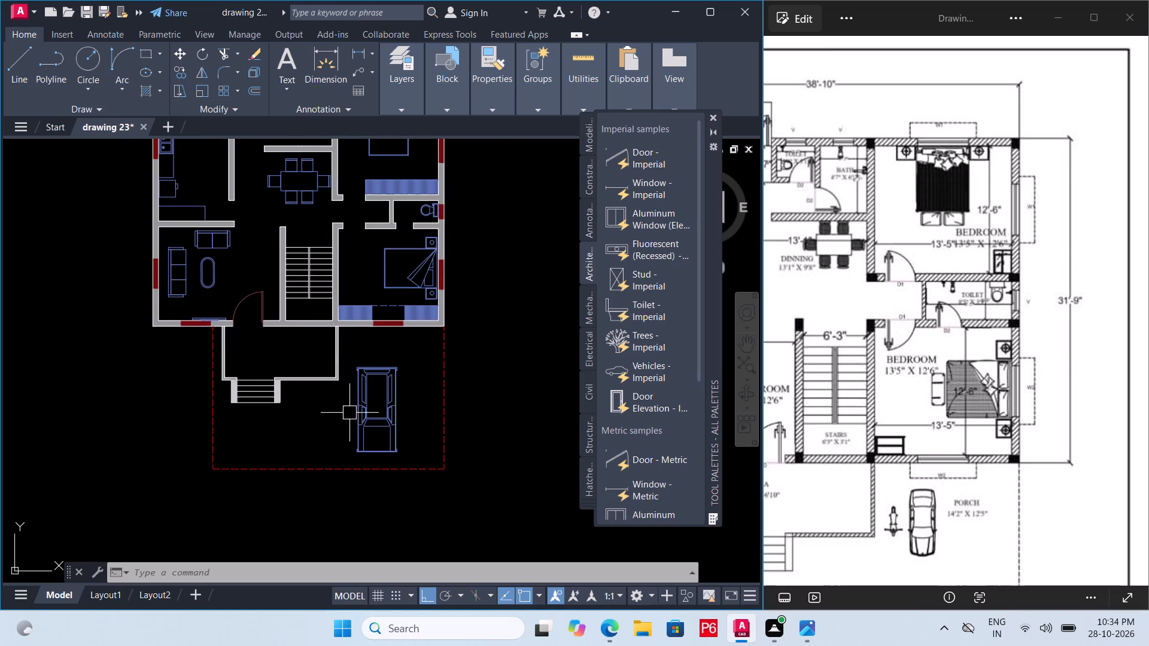
scroll(370, 418, up, 1)
click(393, 412)
text(M)
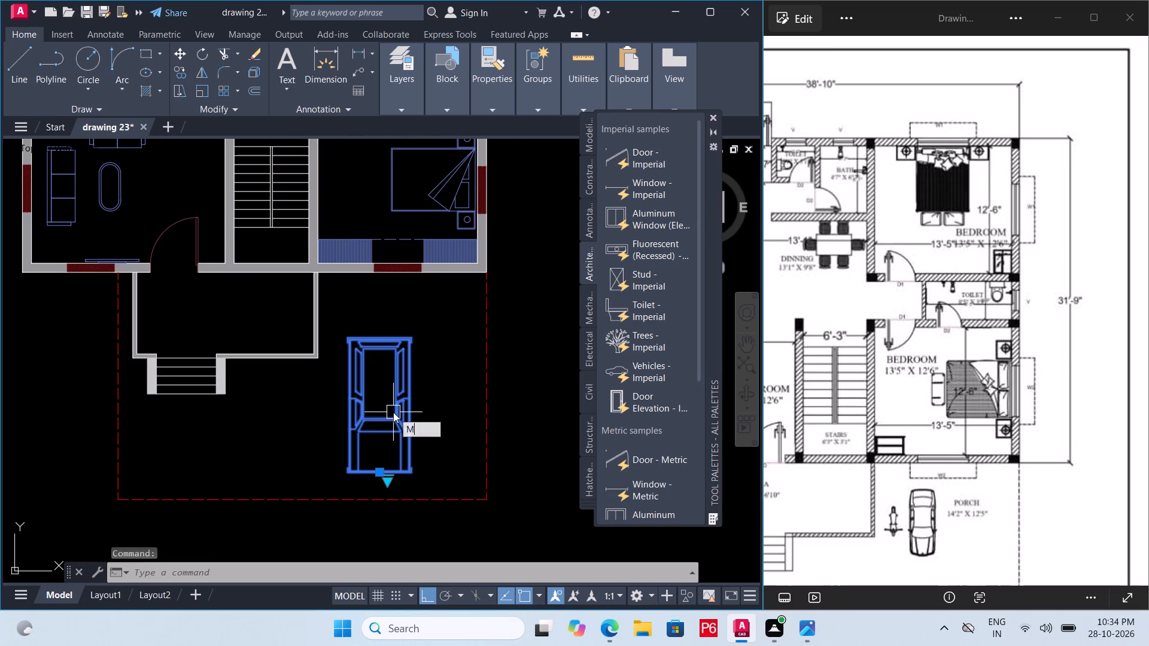
key(space)
click(393, 412)
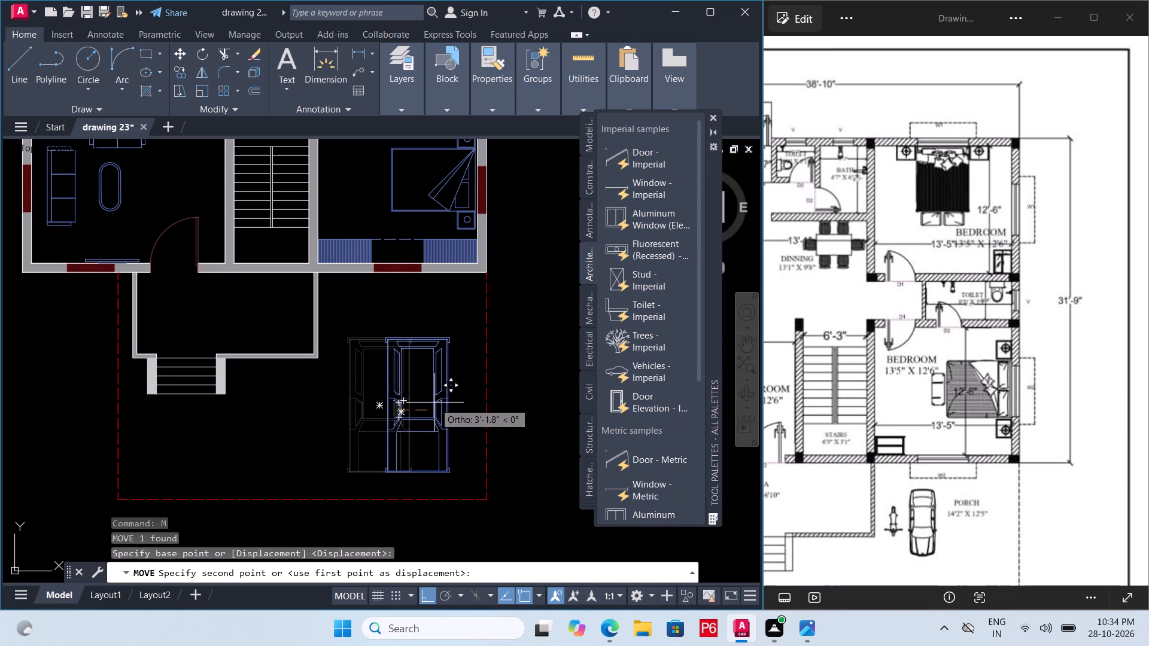
click(437, 403)
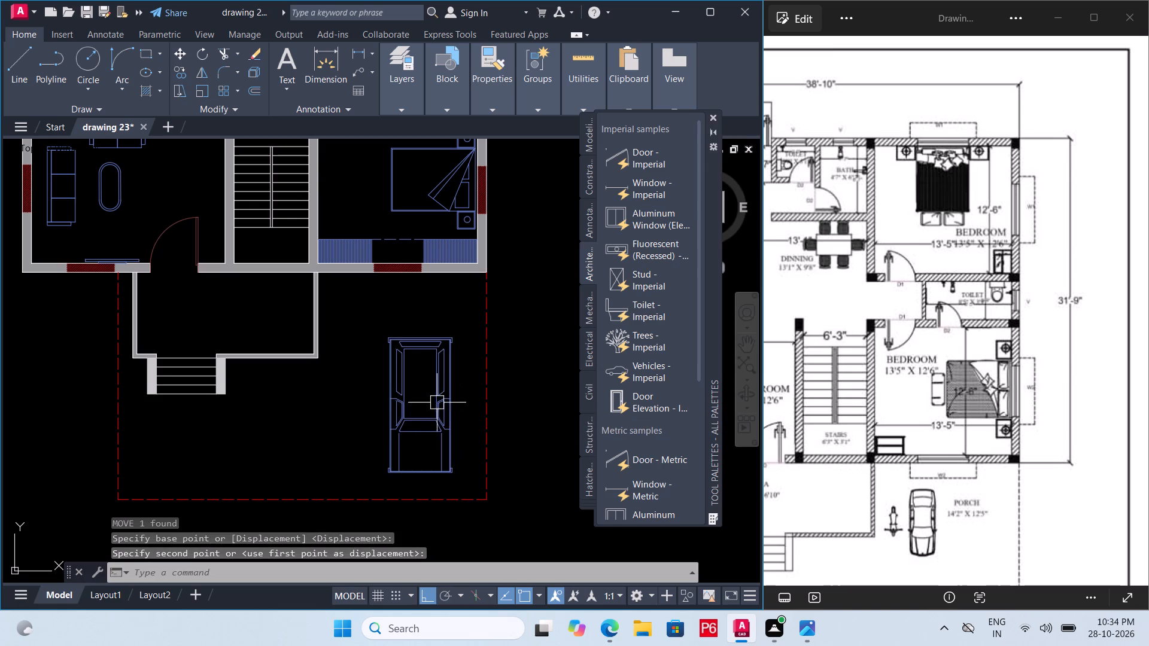
key(ctrl+s)
key(ctrl+s)
key(ctrl+s)
key(ctrl+s)
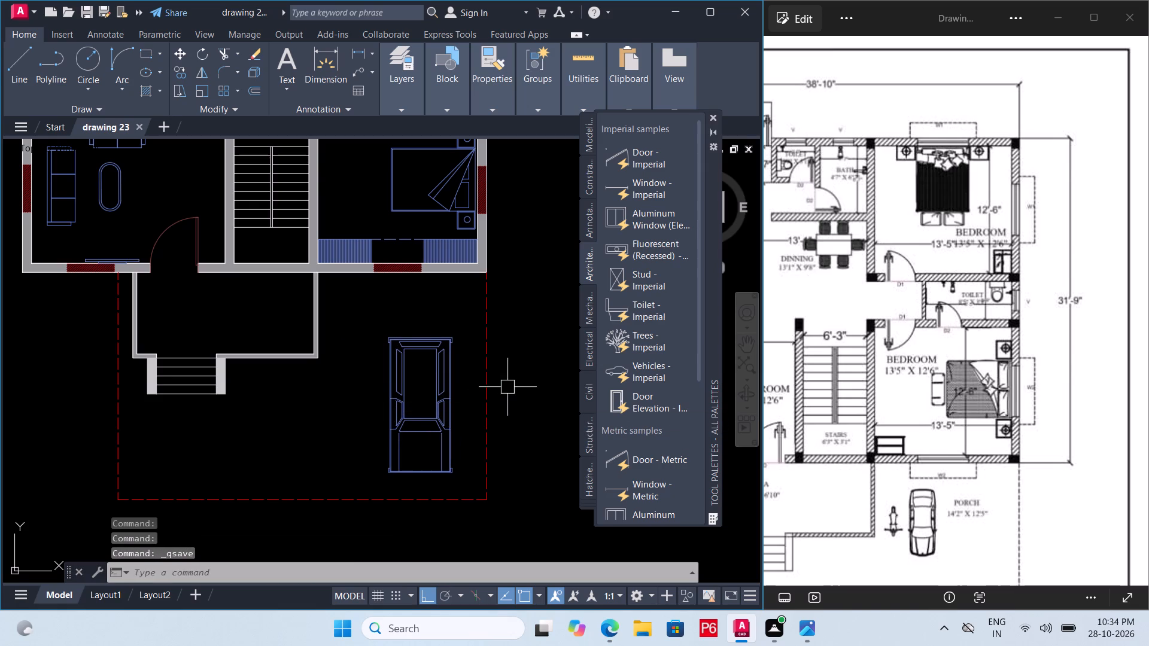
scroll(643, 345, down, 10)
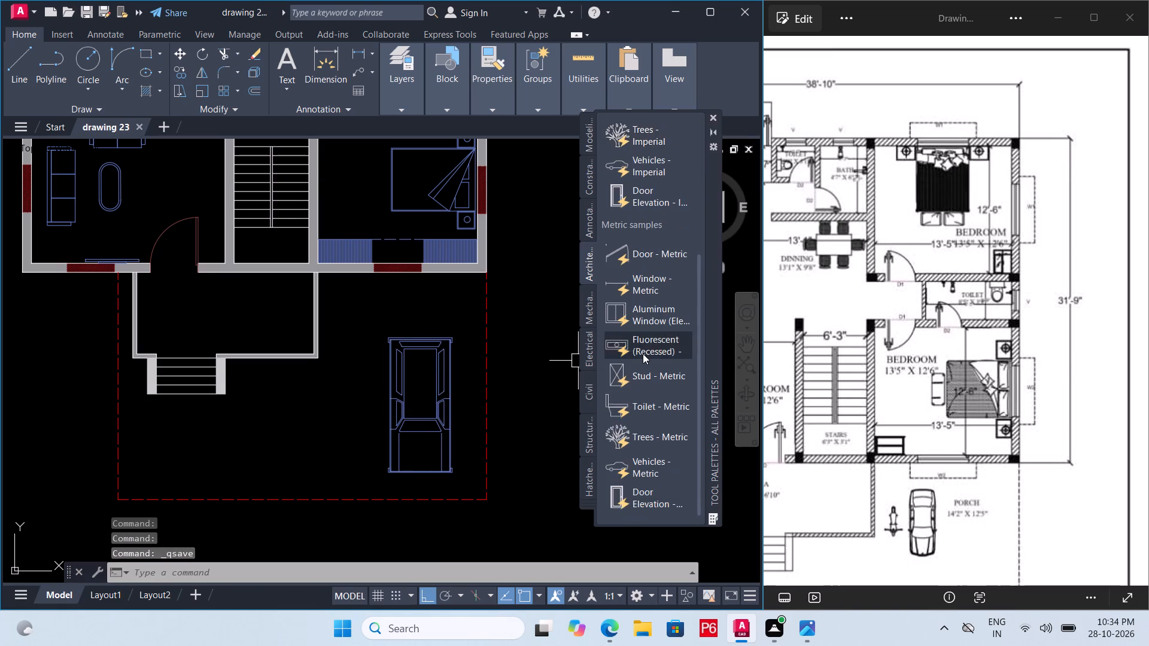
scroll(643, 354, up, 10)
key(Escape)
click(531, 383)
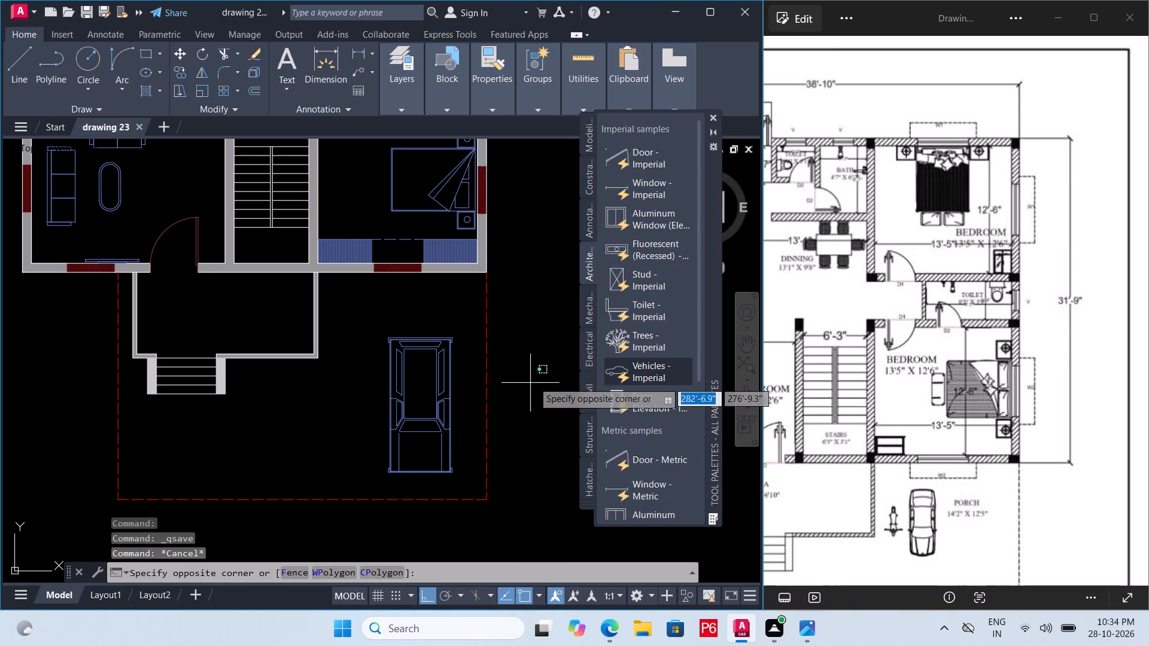
Save the drawing.
key(ctrl+s)
key(ctrl+s)
key(ctrl+s)
key(ctrl+s)
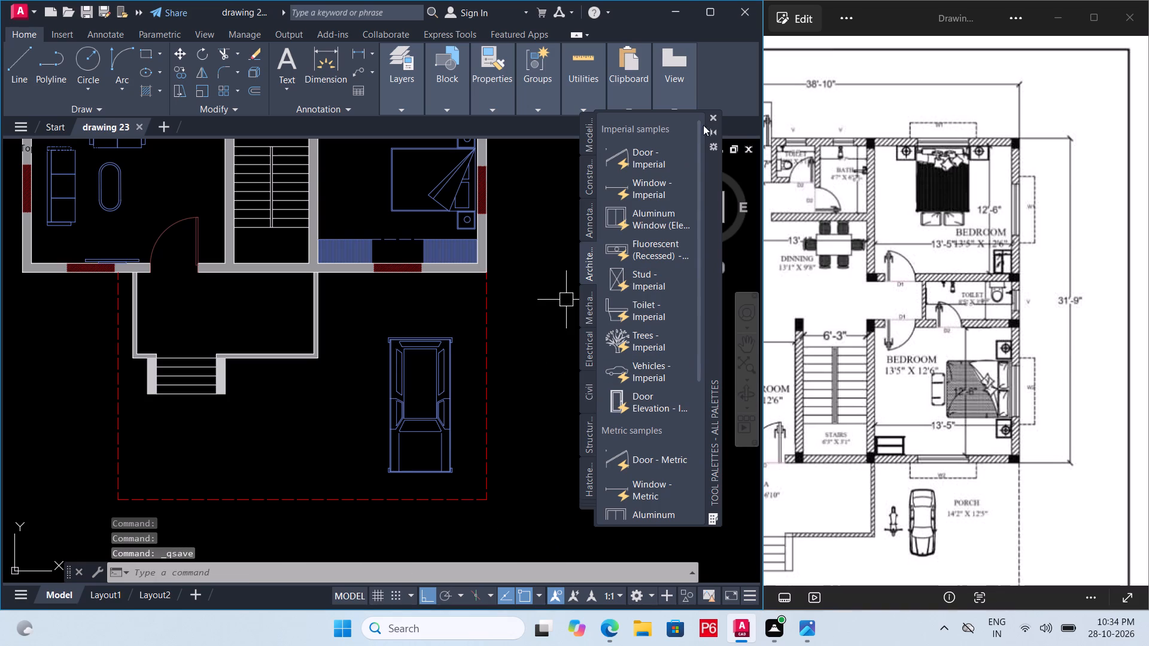
Close the tool palettes.
click(715, 115)
Examine the furnished floor plan, its porch and the dimensioned plan beside it.
scroll(460, 290, down, 3)
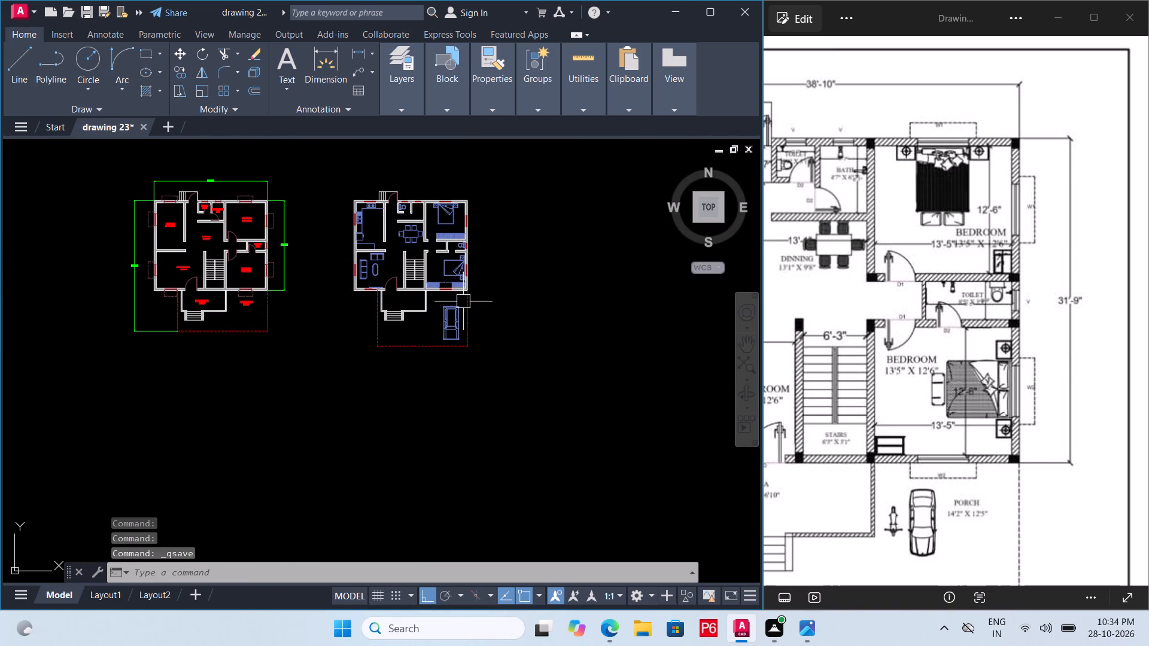
scroll(458, 276, up, 1)
scroll(409, 243, up, 2)
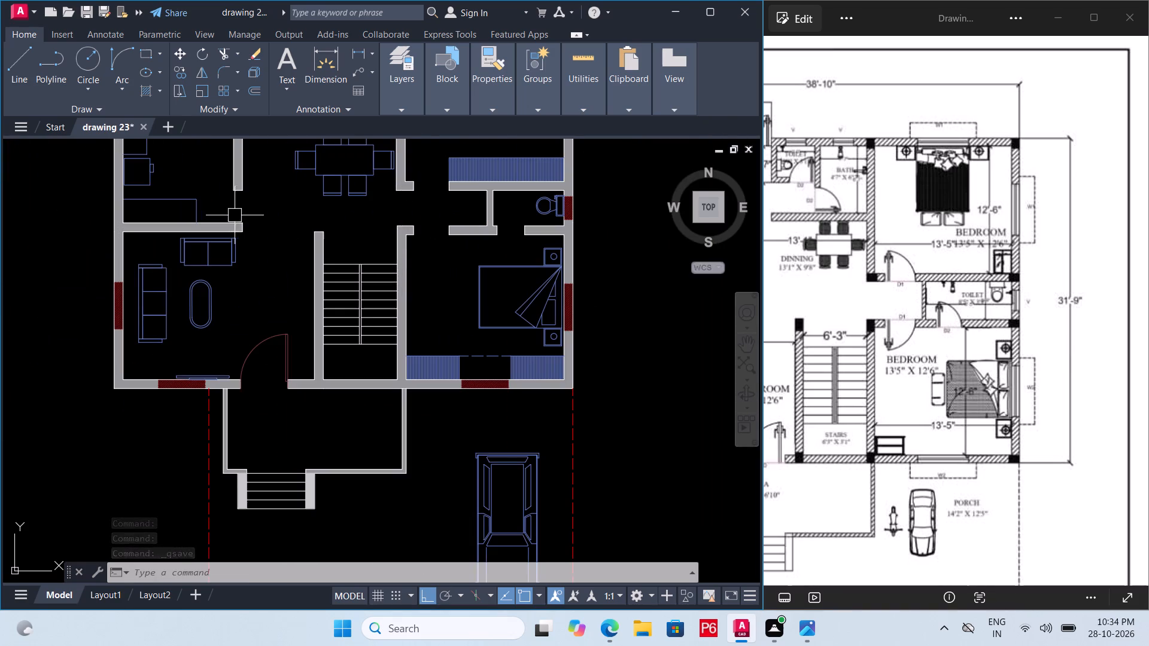
scroll(292, 257, down, 2)
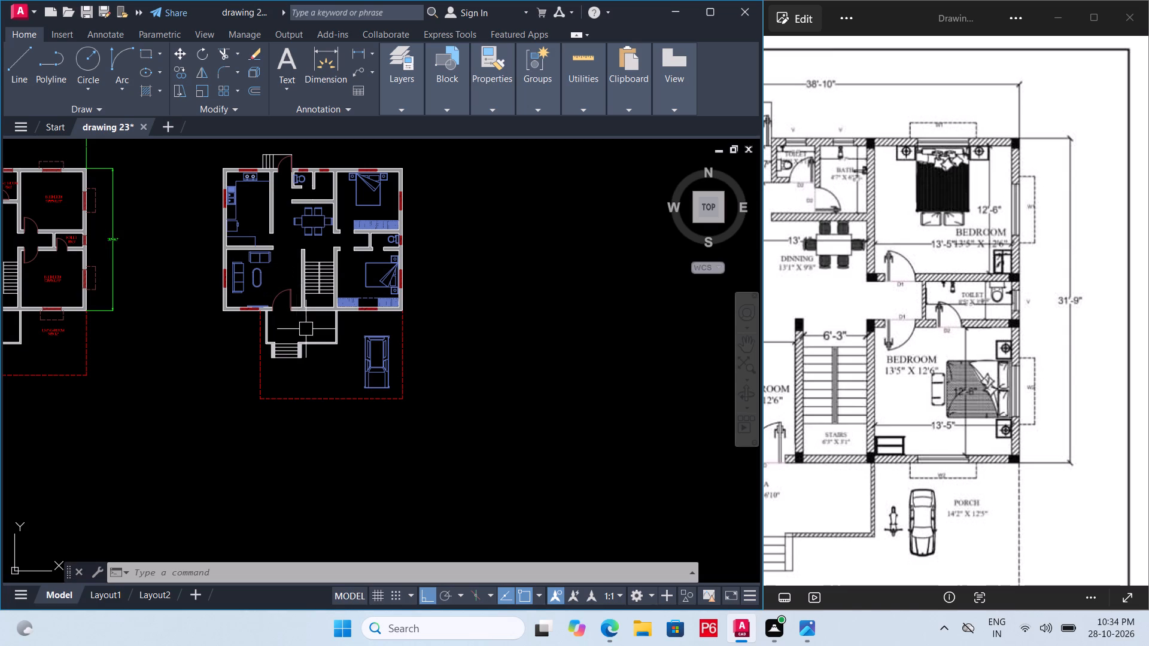
middle_drag(343, 345, 124, 340)
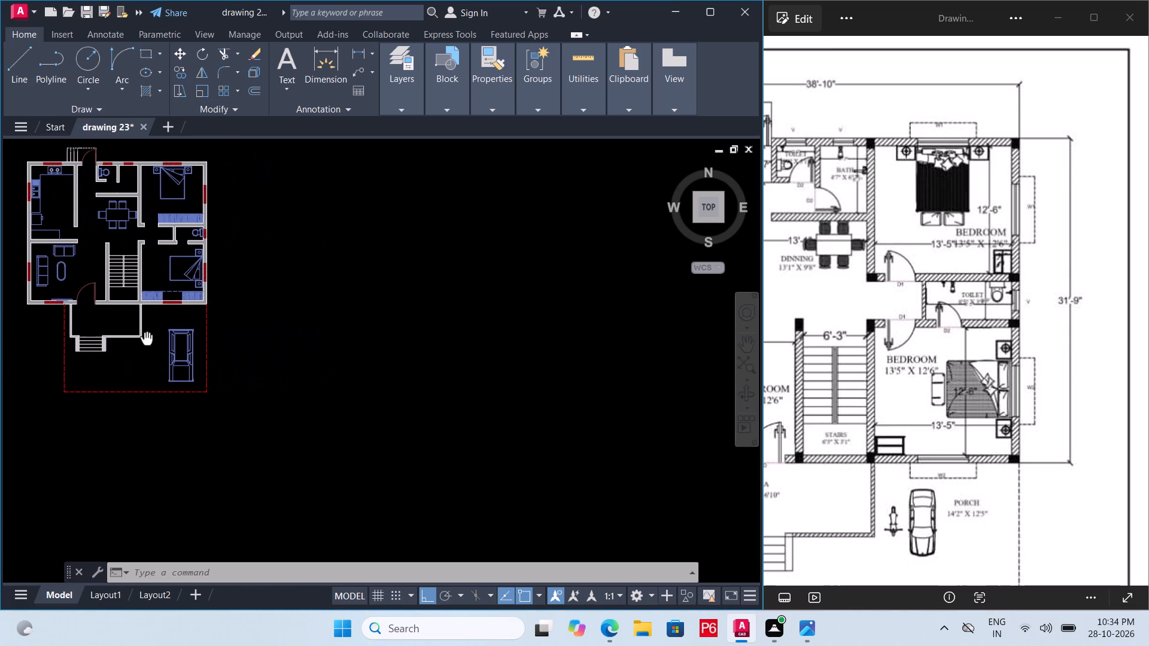
middle_drag(124, 340, 162, 344)
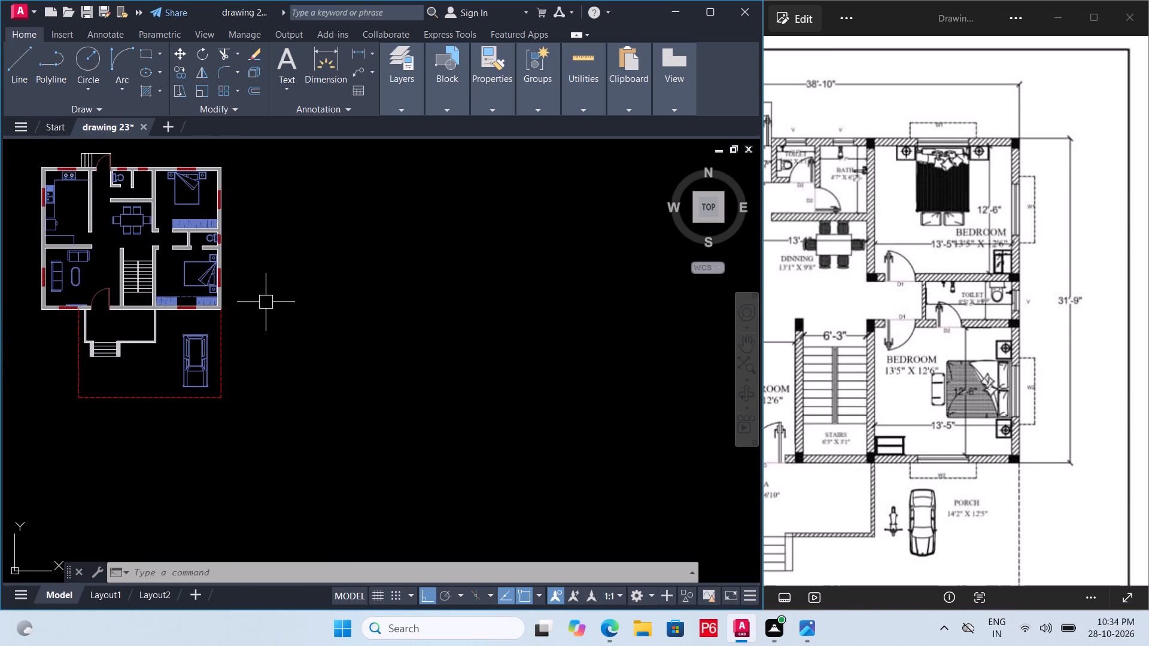
scroll(294, 297, down, 2)
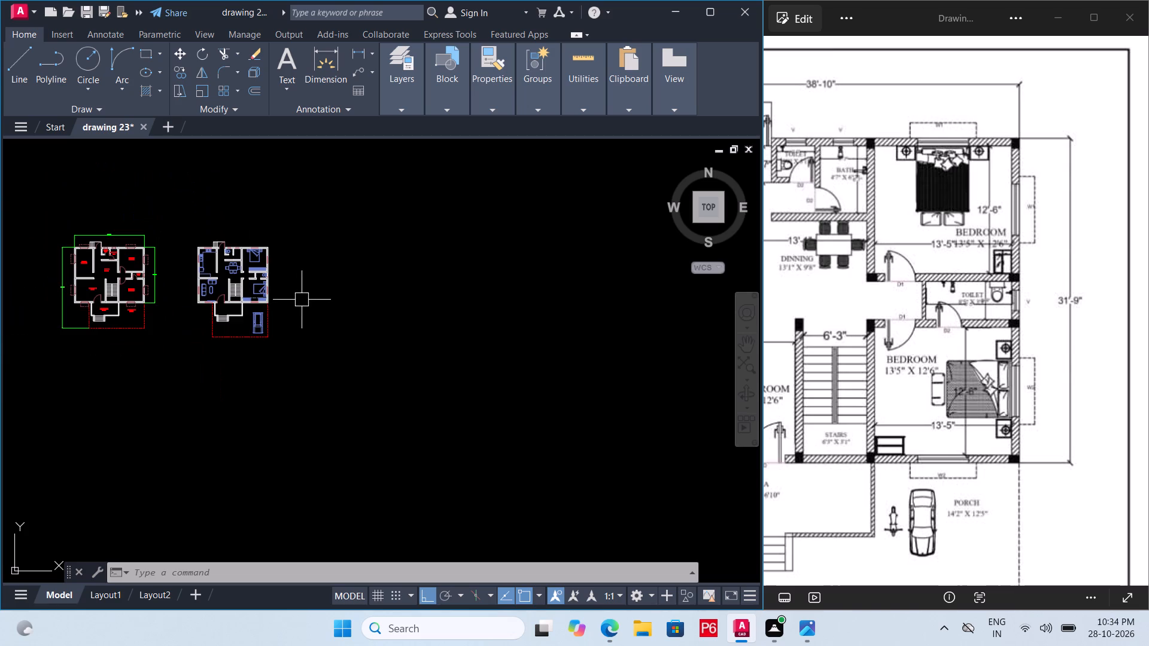
scroll(183, 348, up, 2)
scroll(306, 339, down, 2)
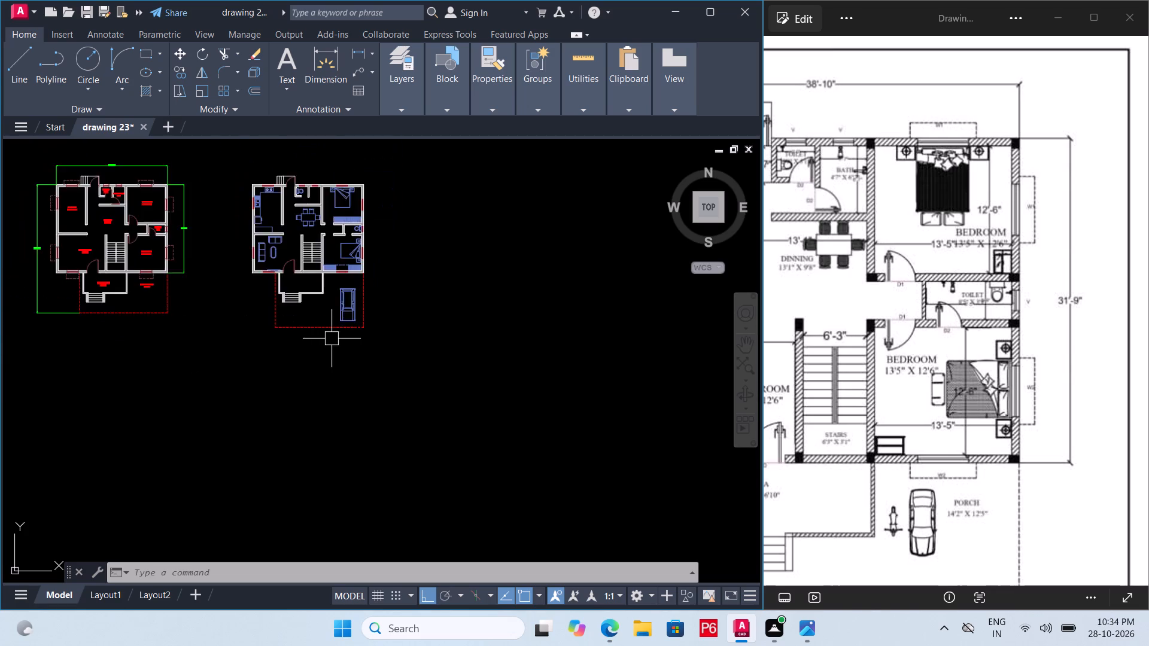
scroll(346, 287, up, 3)
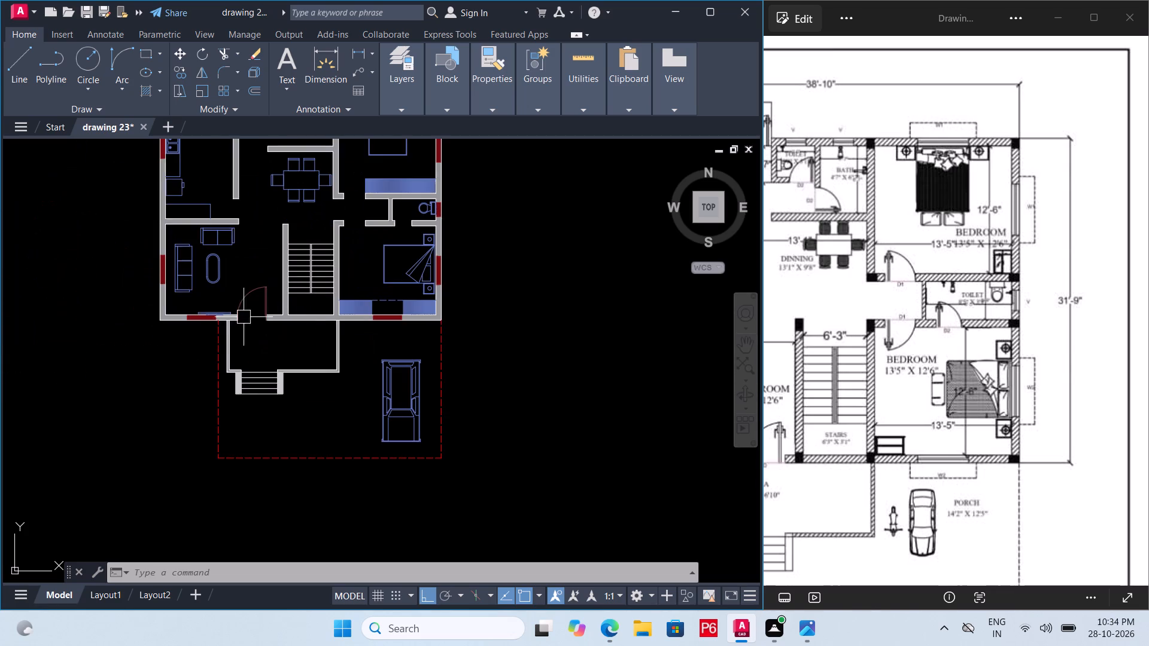
scroll(200, 344, down, 2)
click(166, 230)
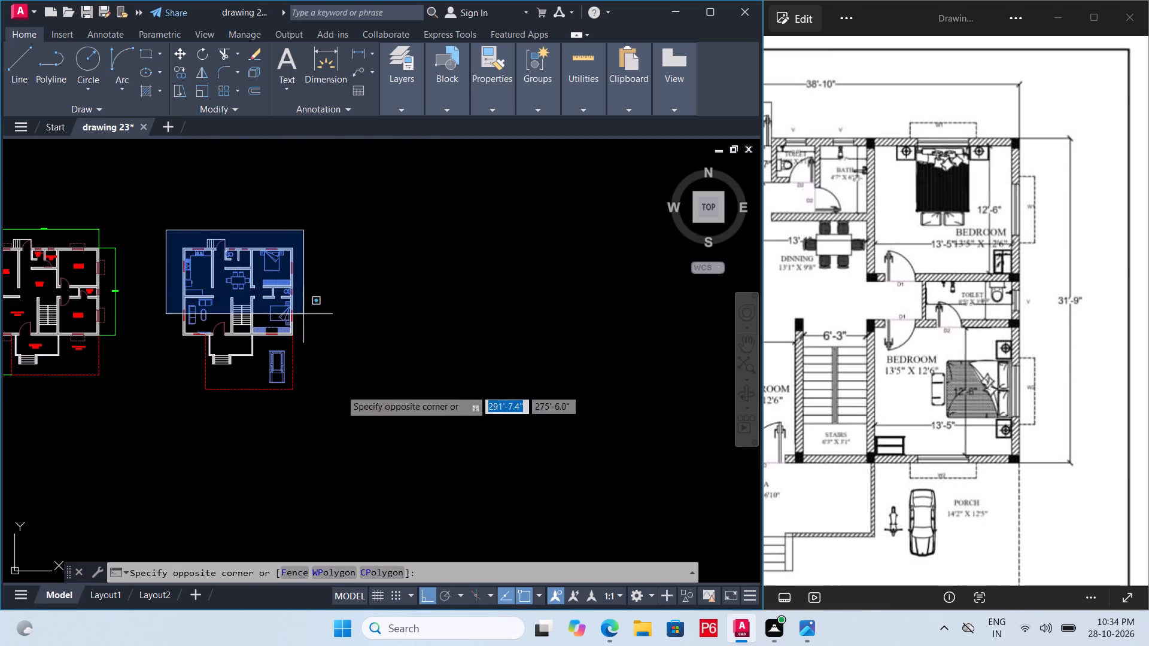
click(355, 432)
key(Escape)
Lock the Defpoints, dimension, door, furniture and text layers, leaving layer 0 unlocked.
click(403, 103)
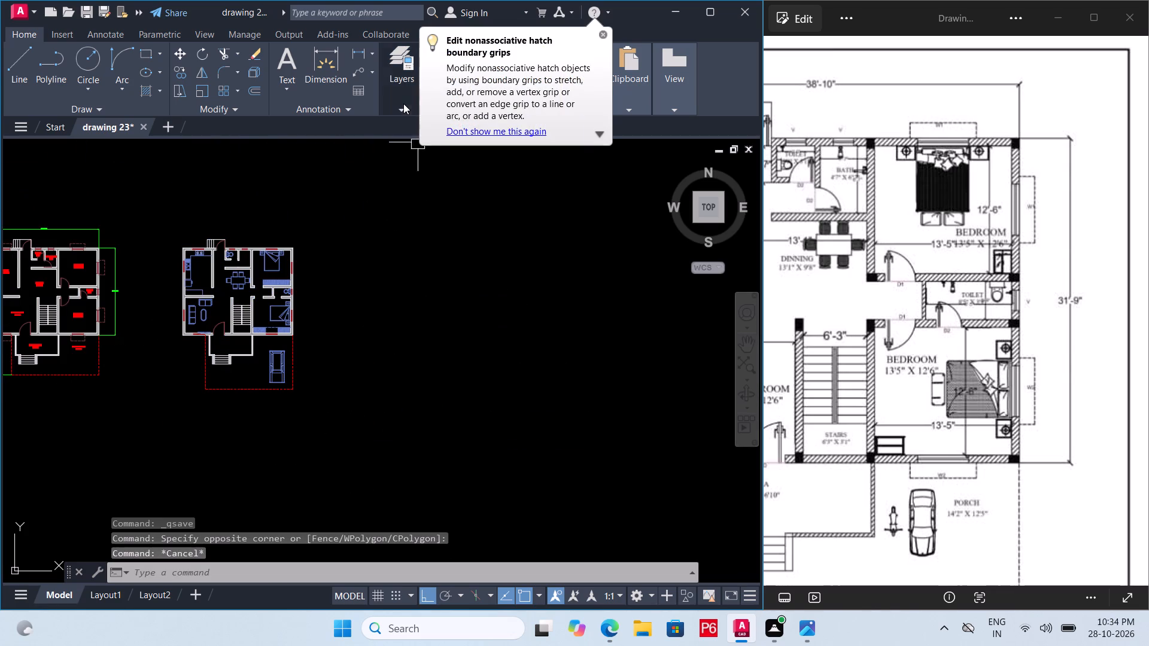
click(492, 128)
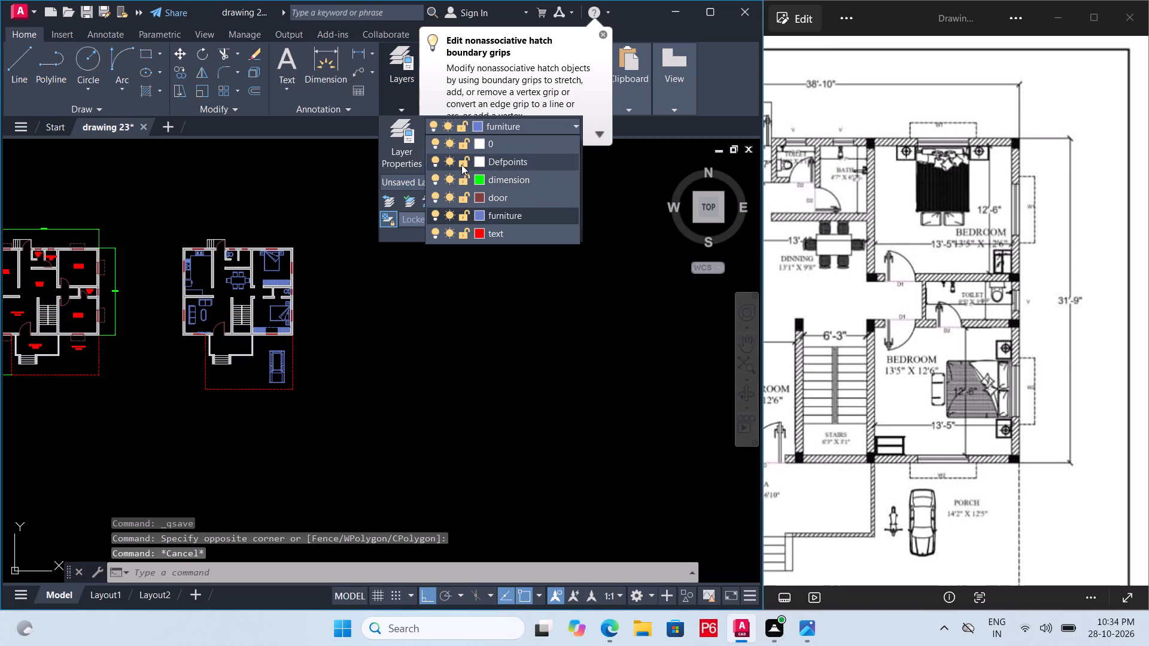
click(461, 164)
click(460, 179)
click(461, 192)
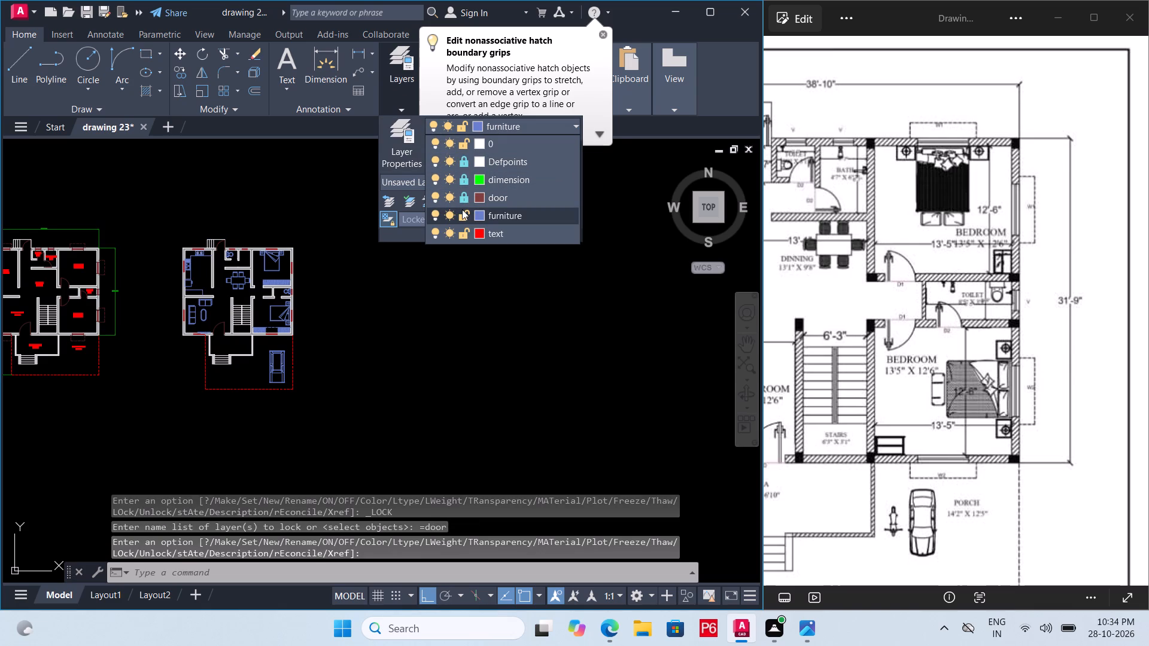
click(462, 209)
click(463, 228)
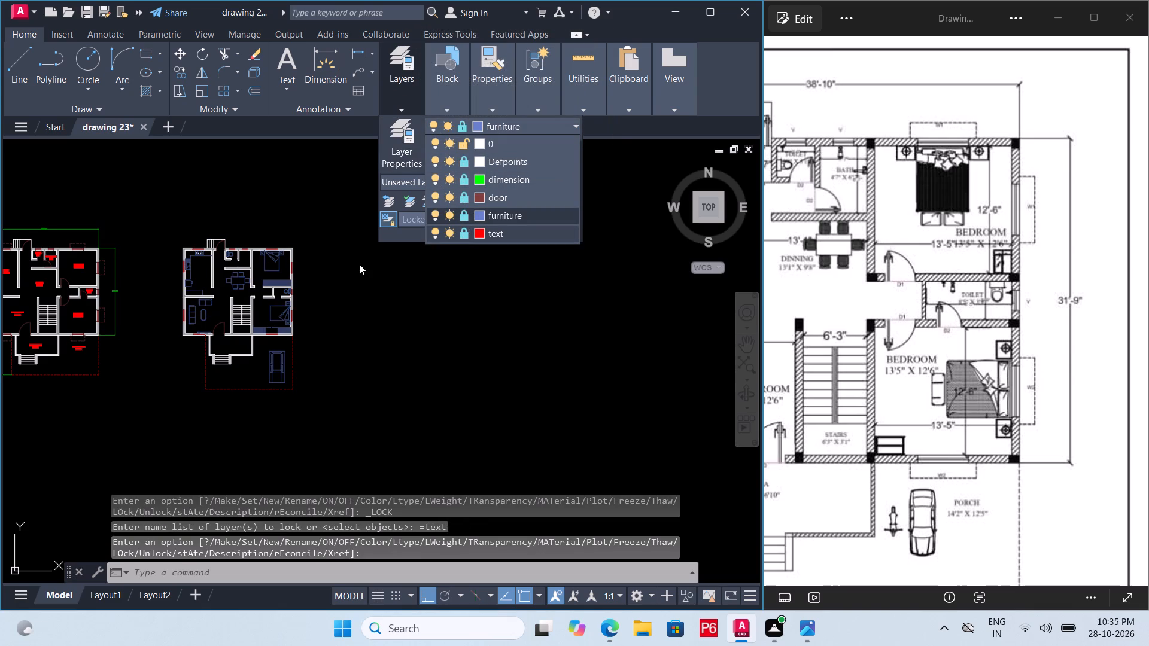
key(Escape)
Copy the furnished plan's unlocked objects about 66' horizontally, away from the dimensioned plan, and save the drawing.
click(143, 220)
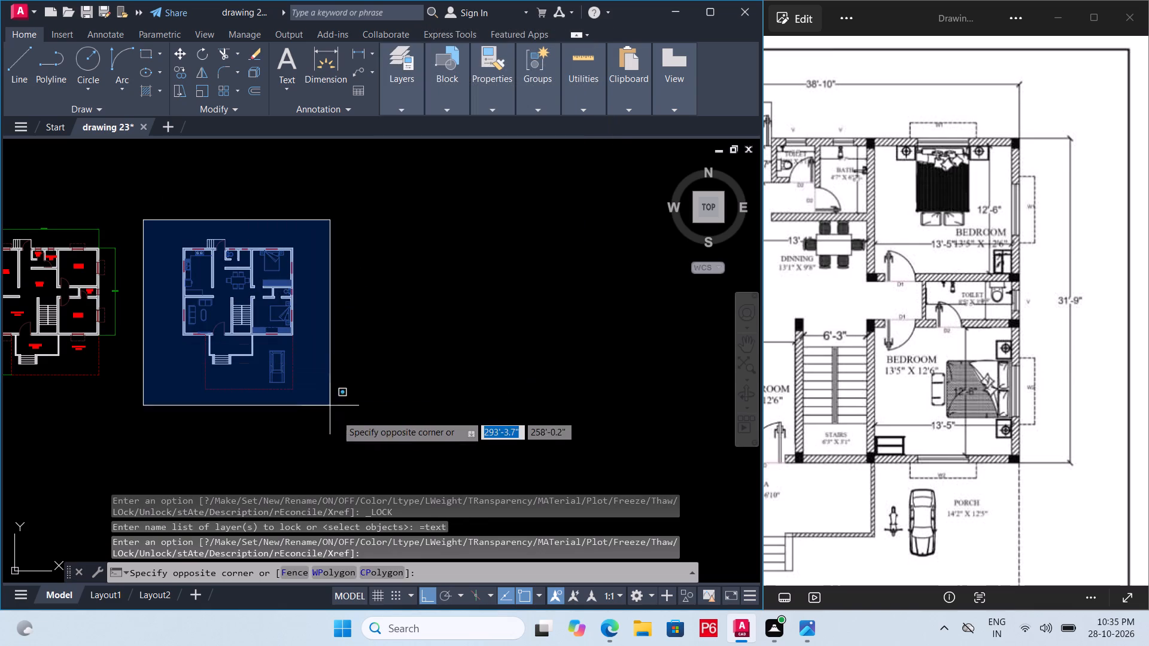
click(336, 415)
key(m)
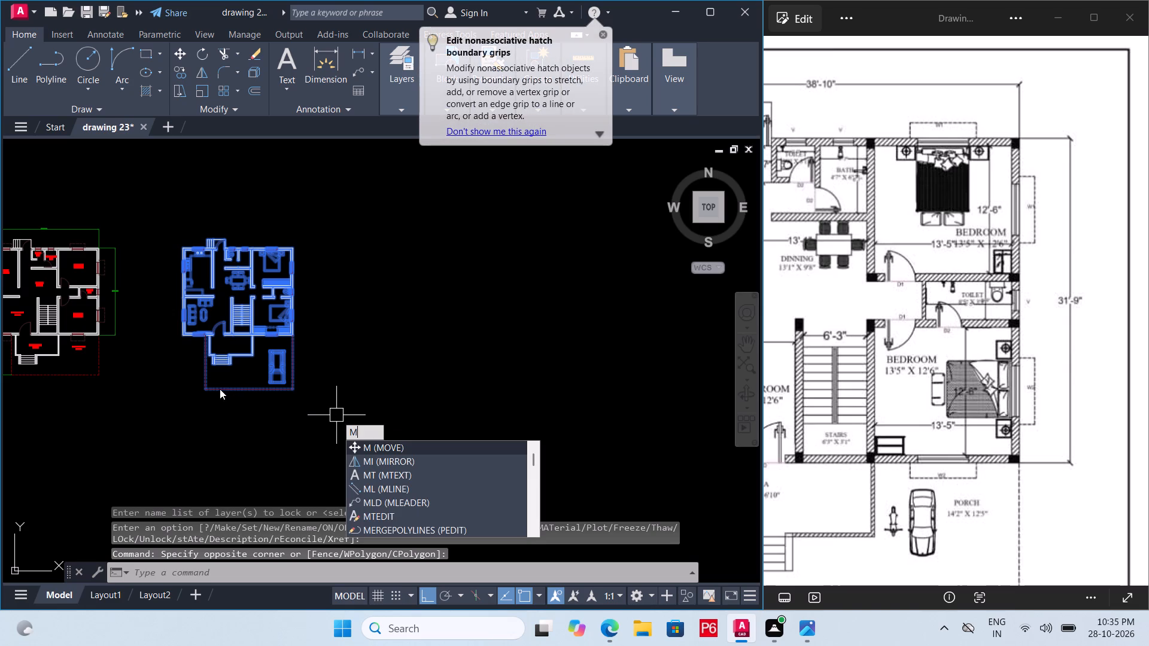
key(BackSpace)
text(CO)
key(space)
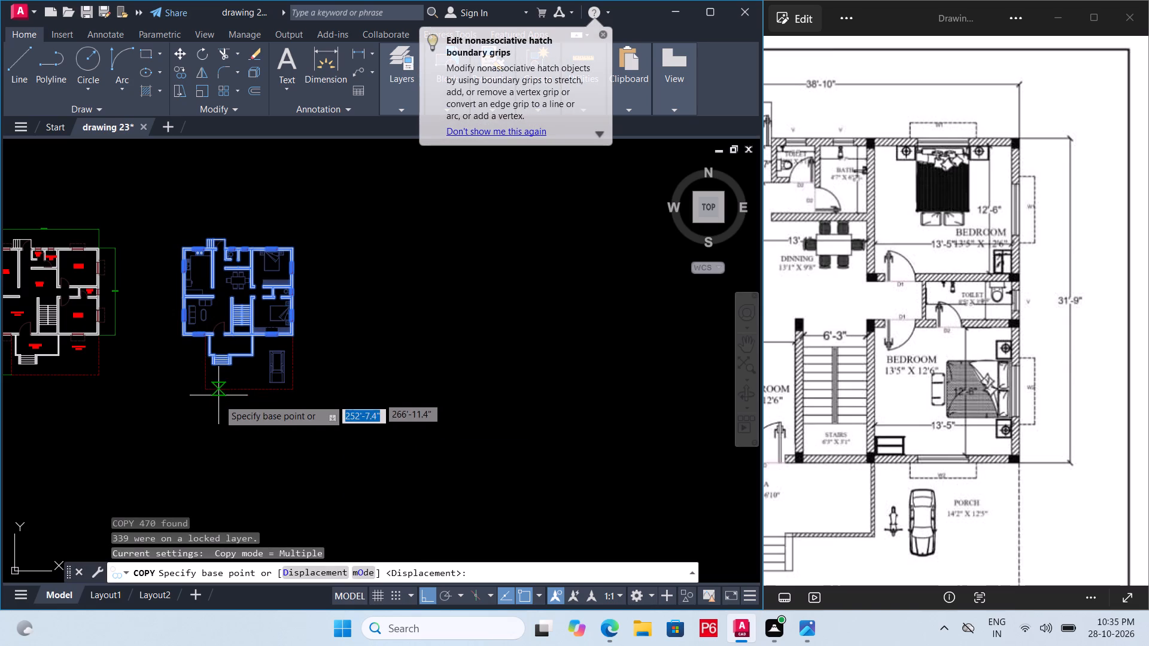
click(211, 392)
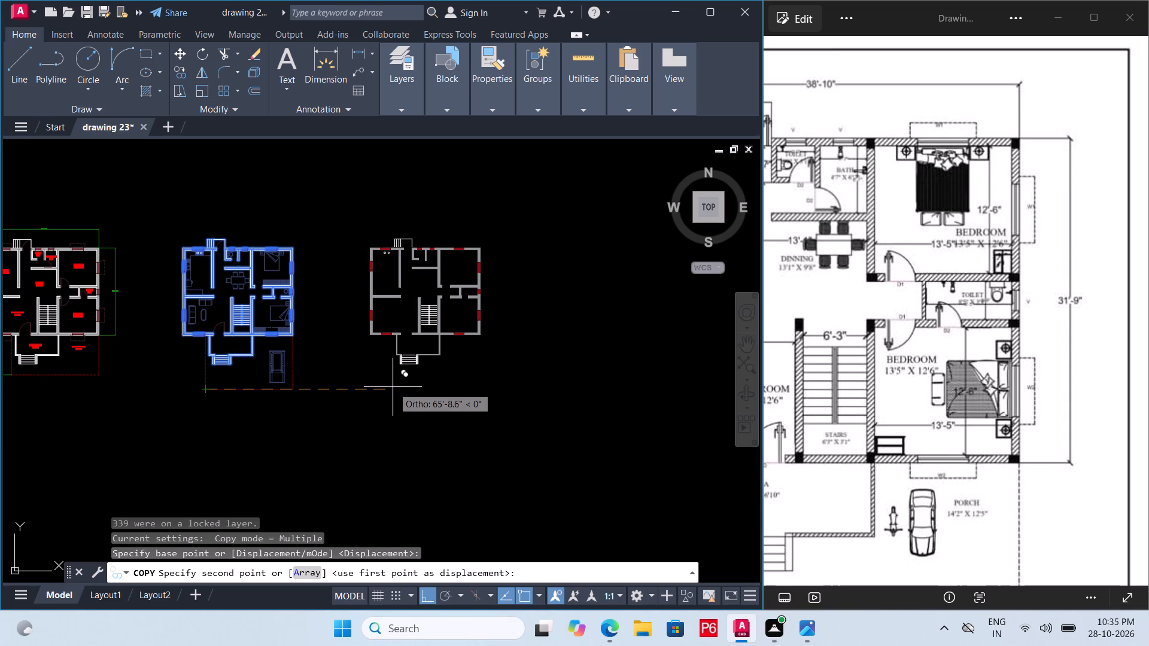
click(397, 380)
key(Escape)
key(ctrl+s)
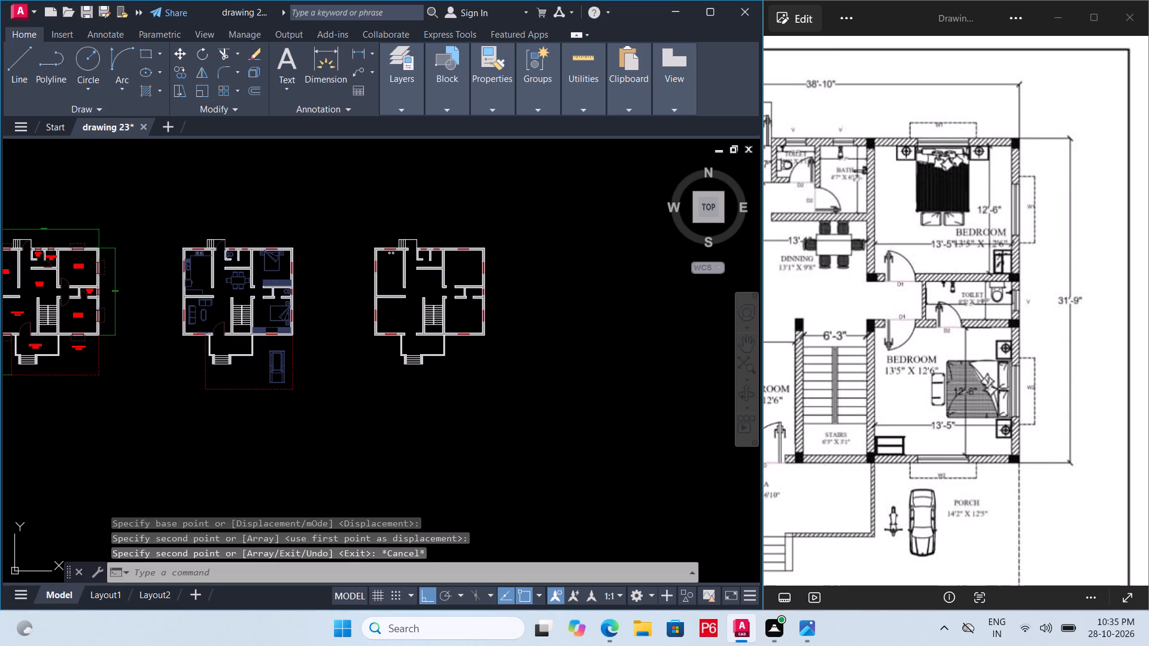
key(ctrl+s)
key(ctrl+s)
key(ctrl+s)
key(ctrl+s)
key(ctrl+s)
key(ctrl+s)
key(ctrl+s)
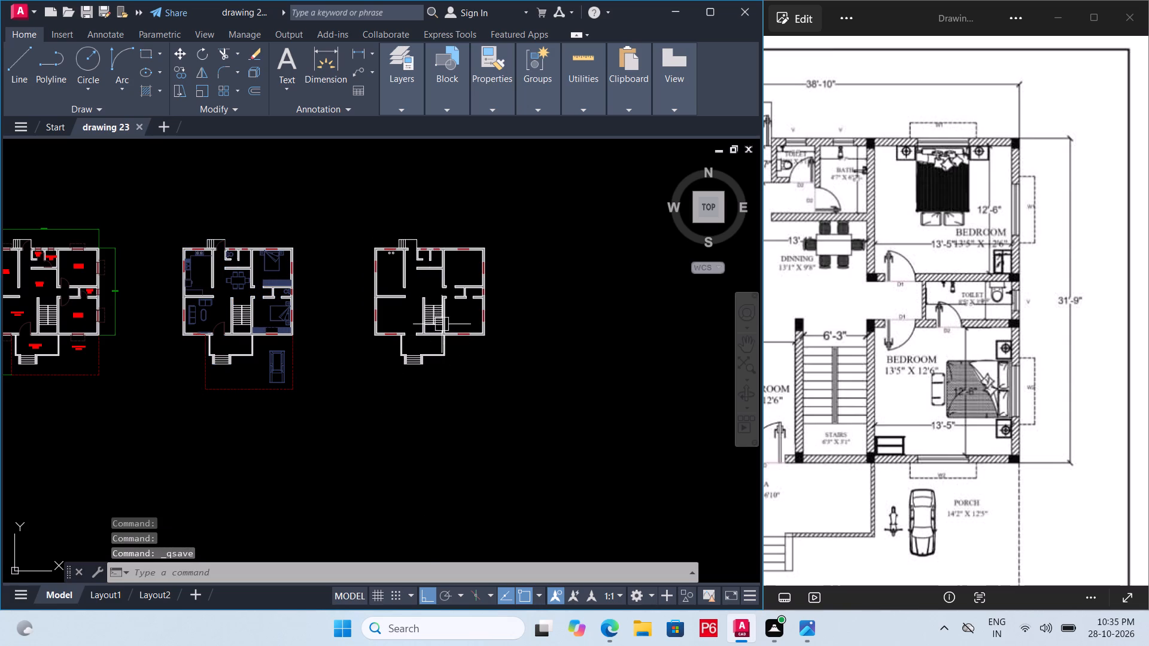
Delete the two small stray circles in the upper-left room of the copied wall plan.
scroll(473, 306, up, 2)
scroll(378, 362, down, 1)
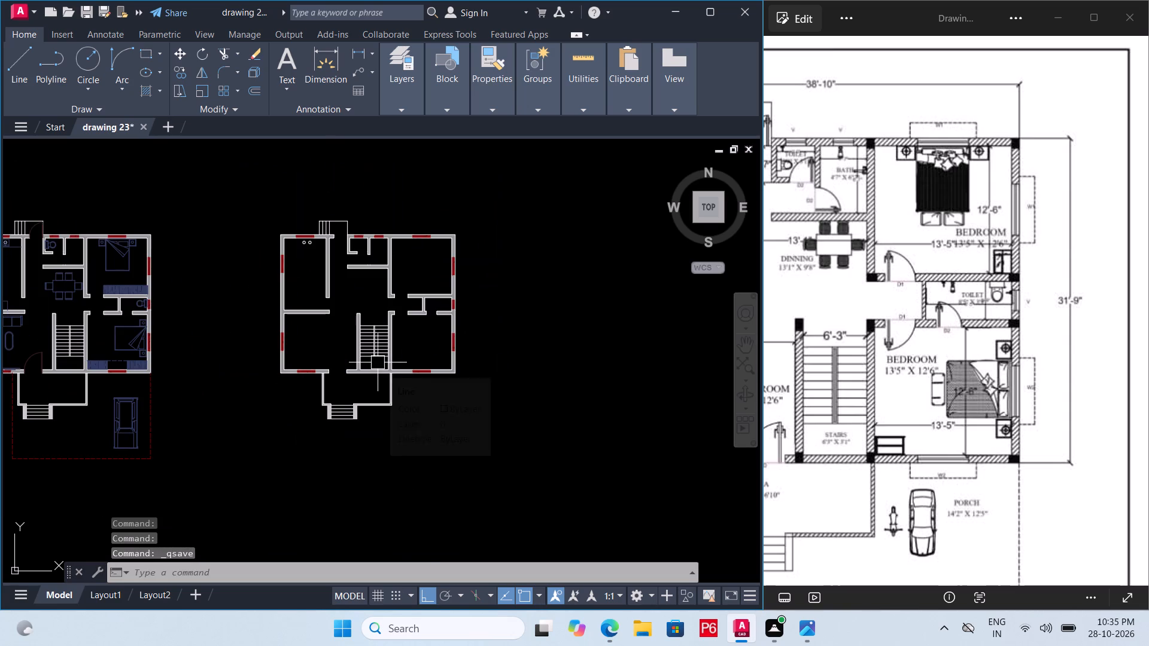
scroll(379, 362, down, 2)
scroll(379, 362, up, 1)
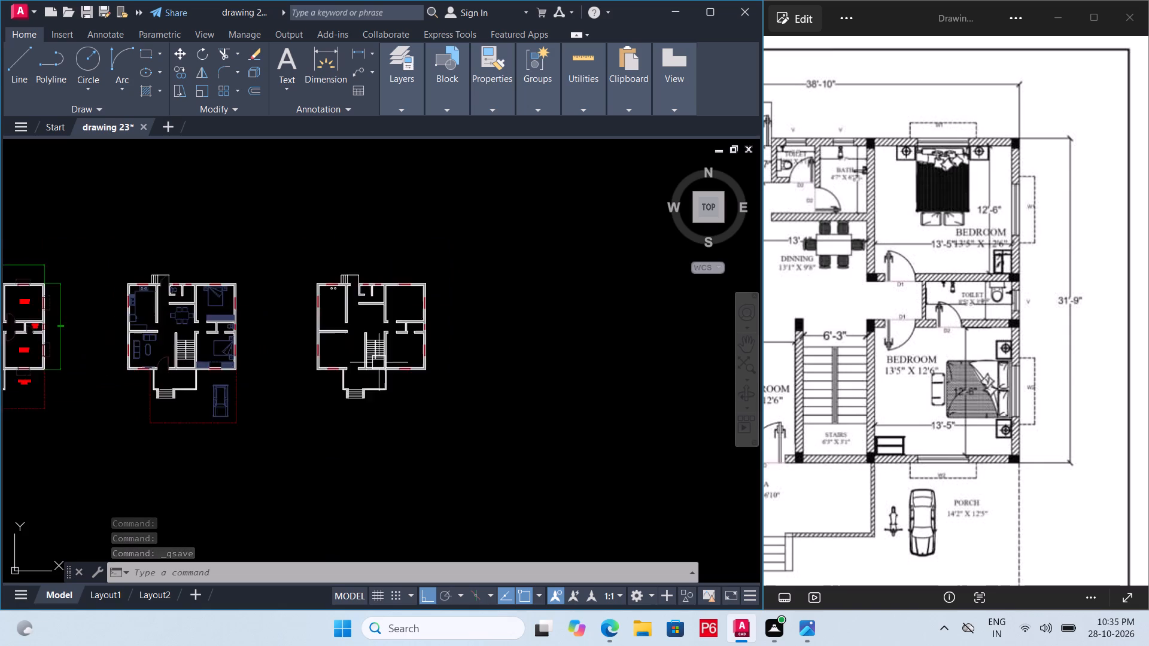
scroll(379, 362, up, 2)
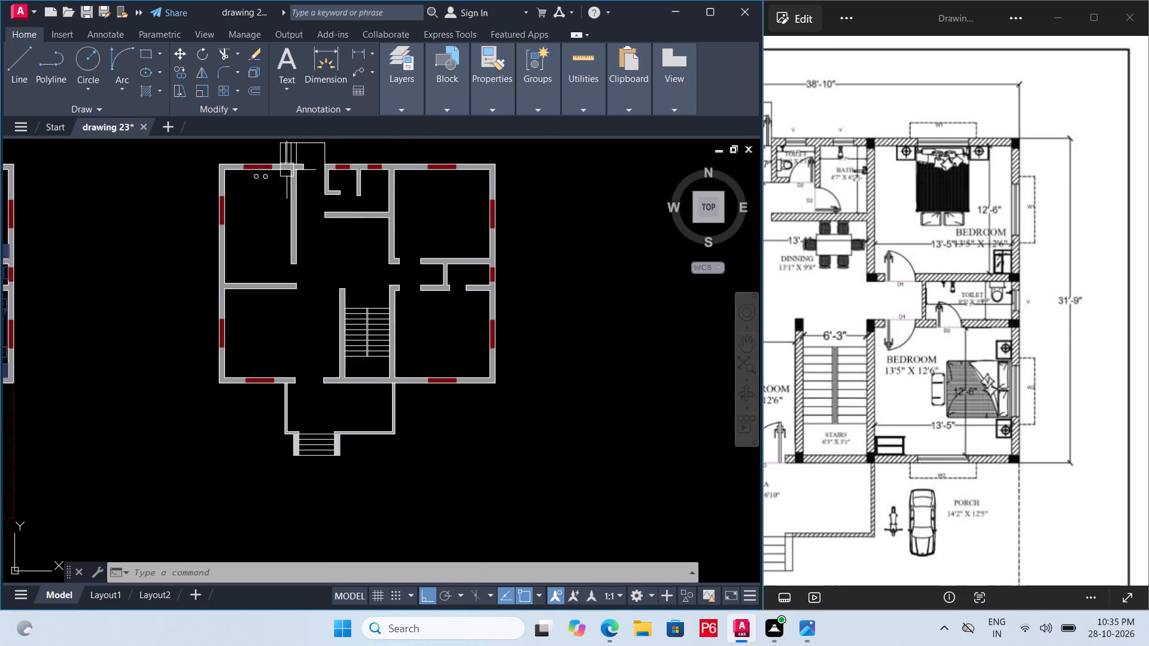
scroll(257, 184, up, 2)
click(254, 173)
click(273, 172)
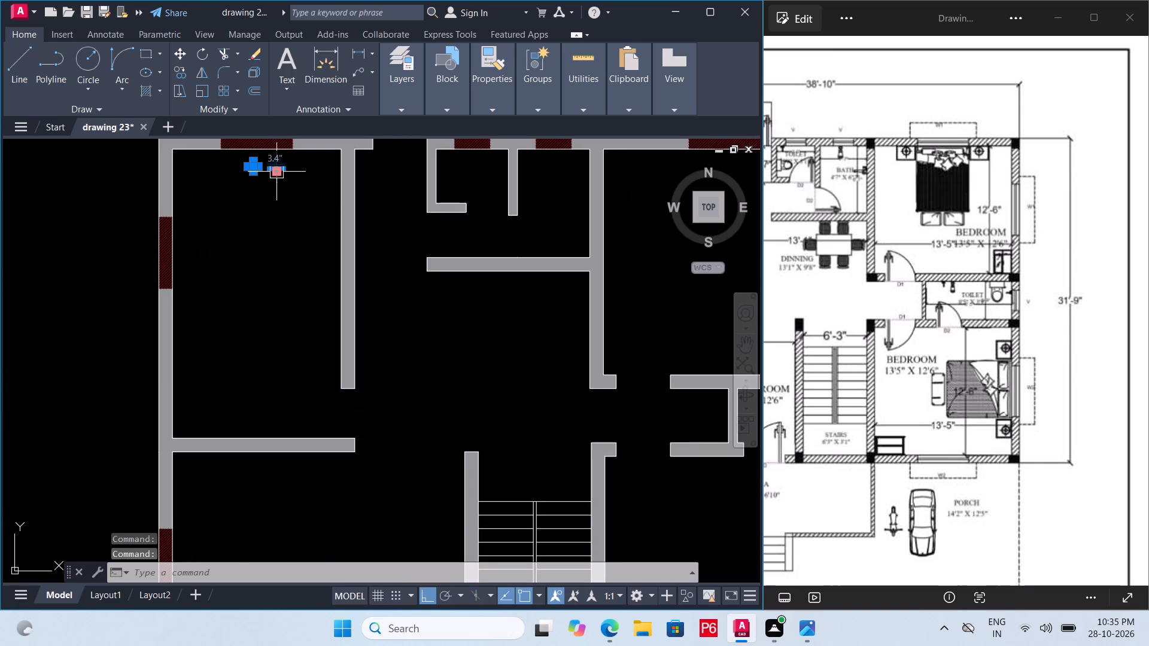
key(Delete)
Unlock the Defpoints, dimension, door, furniture and text layers, and save the drawing.
scroll(266, 295, down, 3)
scroll(236, 364, up, 1)
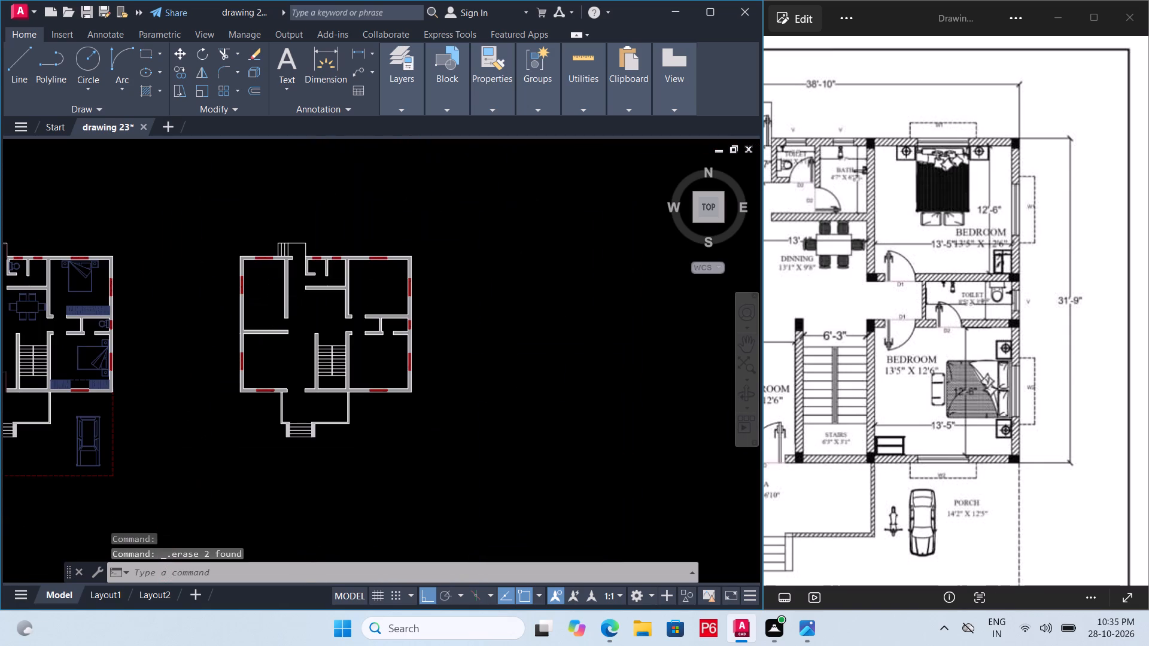
click(406, 109)
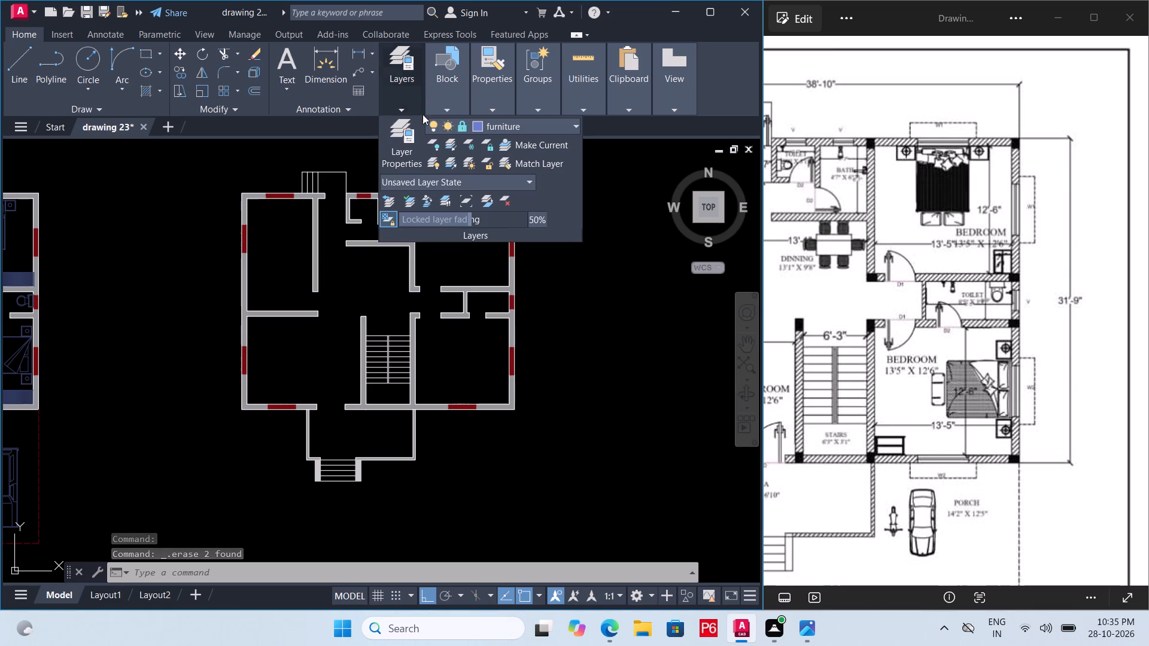
click(477, 127)
click(464, 165)
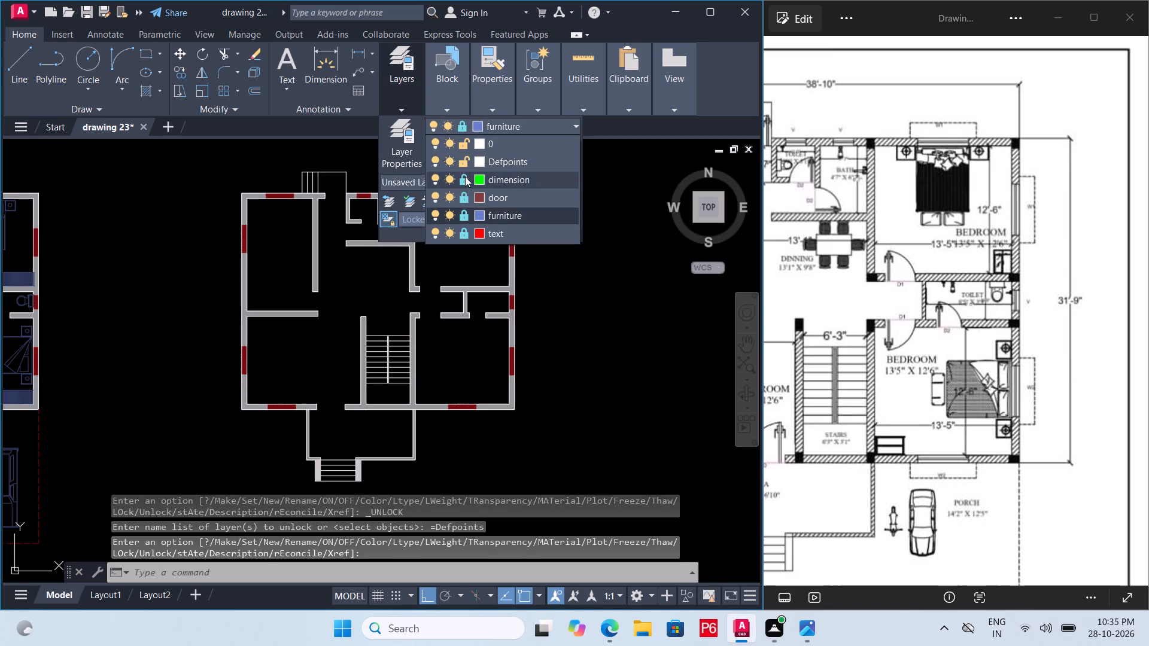
click(465, 176)
click(465, 193)
click(464, 212)
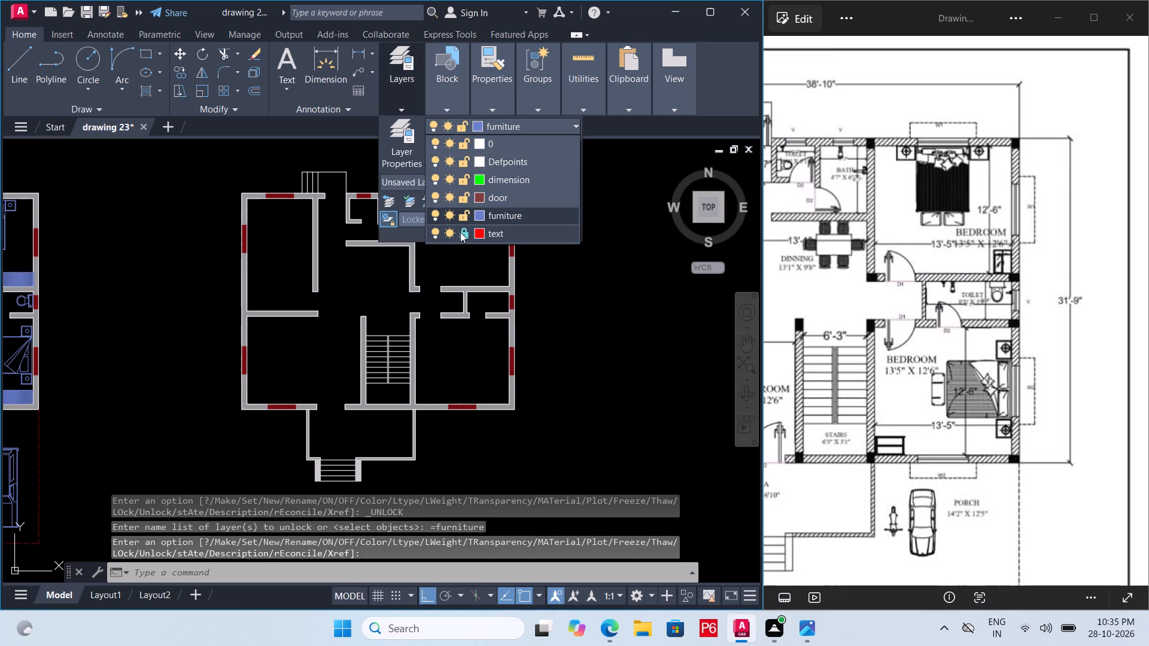
click(460, 232)
key(Escape)
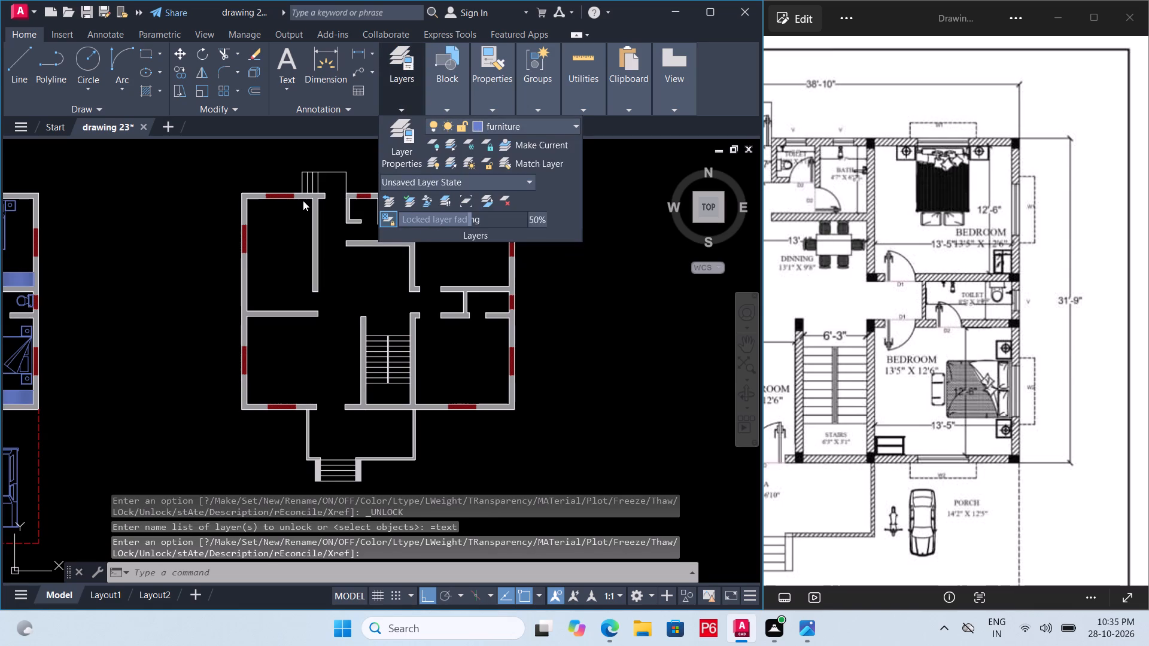
key(ctrl+s)
key(ctrl+s)
key(ctrl+s)
key(ctrl+s)
key(ctrl+s)
key(ctrl+s)
key(ctrl+s)
key(ctrl+s)
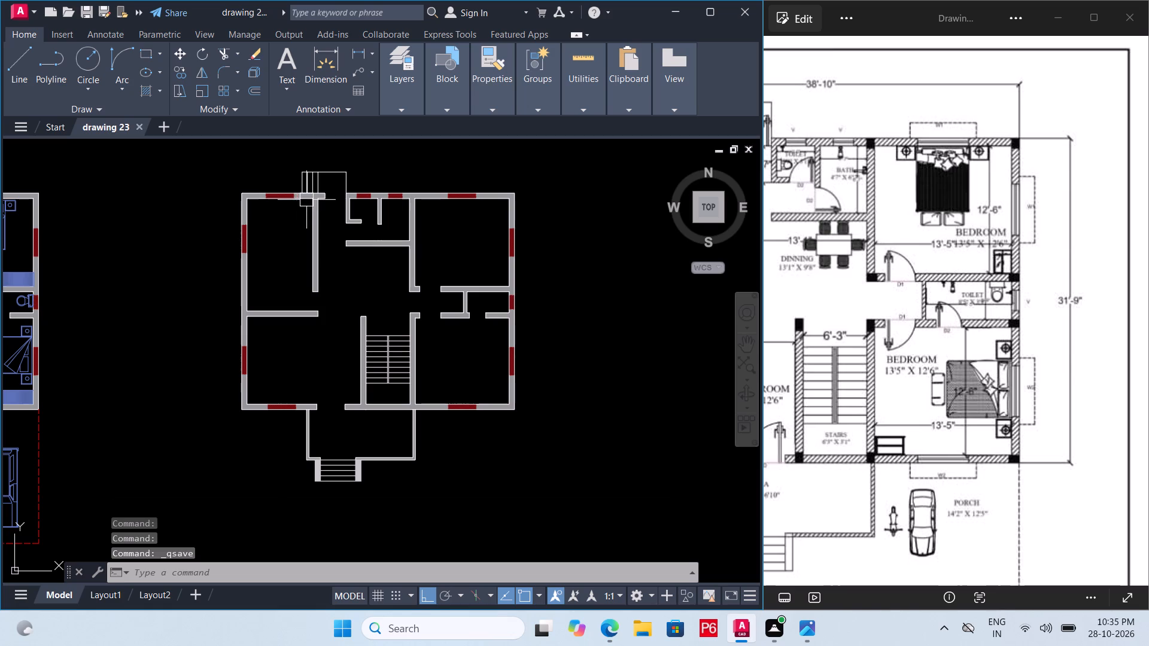